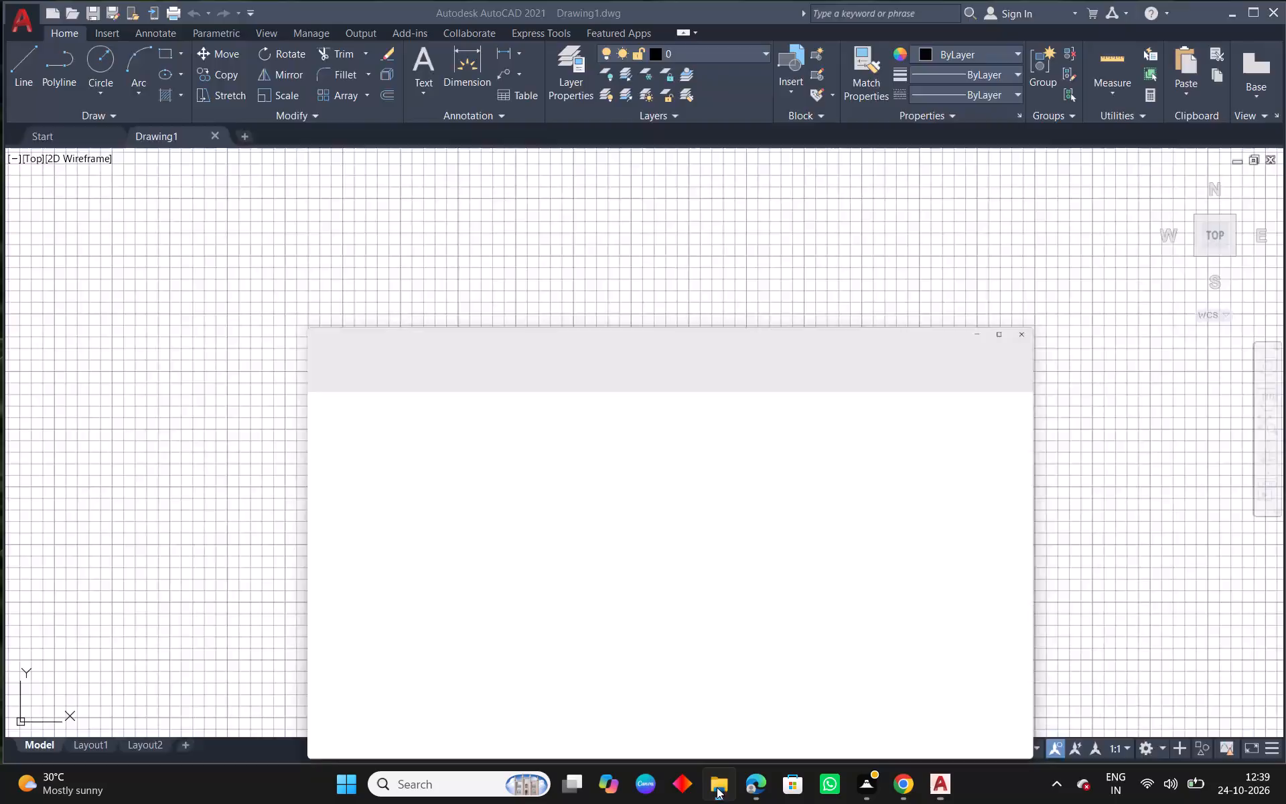
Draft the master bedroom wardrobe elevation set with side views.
Open the Master Bedroom Wardrobe Elevation image from the photos folder, copy it to the clipboard and return to AutoCAD.
right_click(738, 182)
triple_click(729, 177)
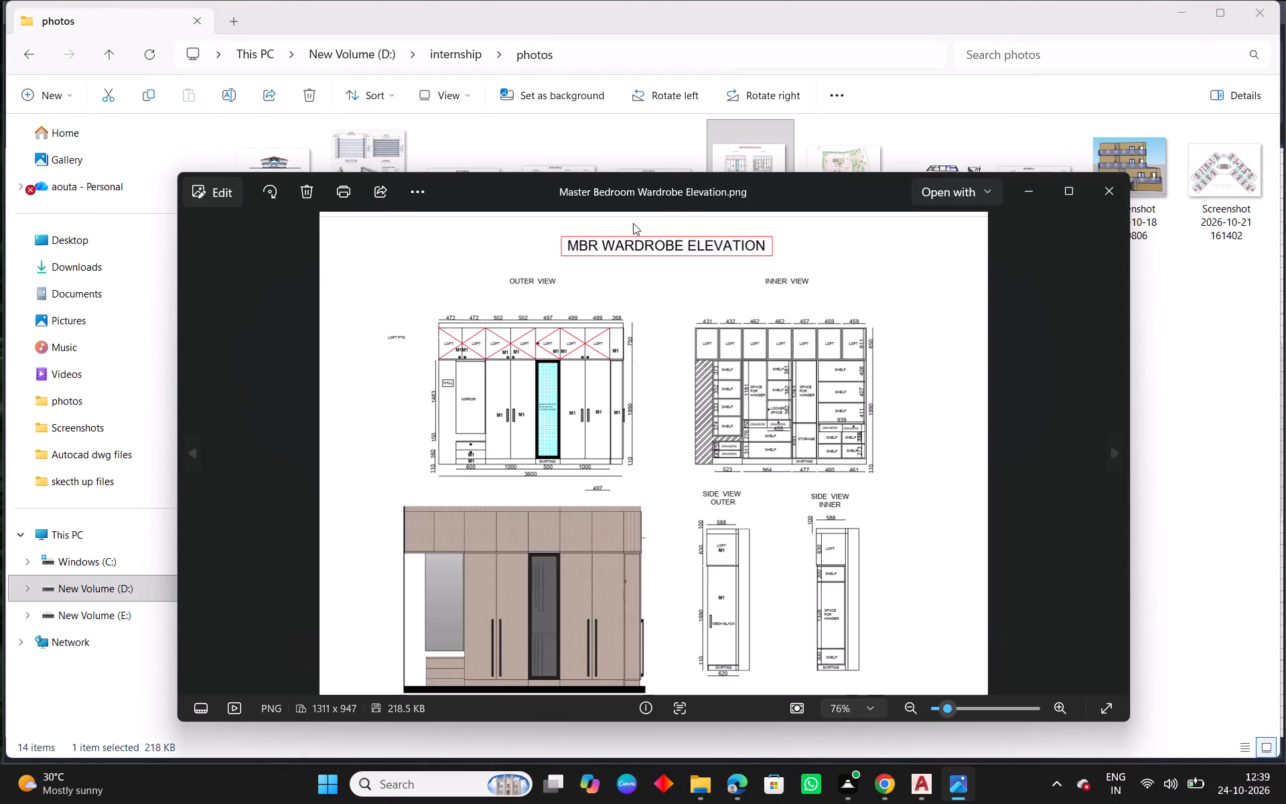
right_click(626, 346)
left_click(656, 376)
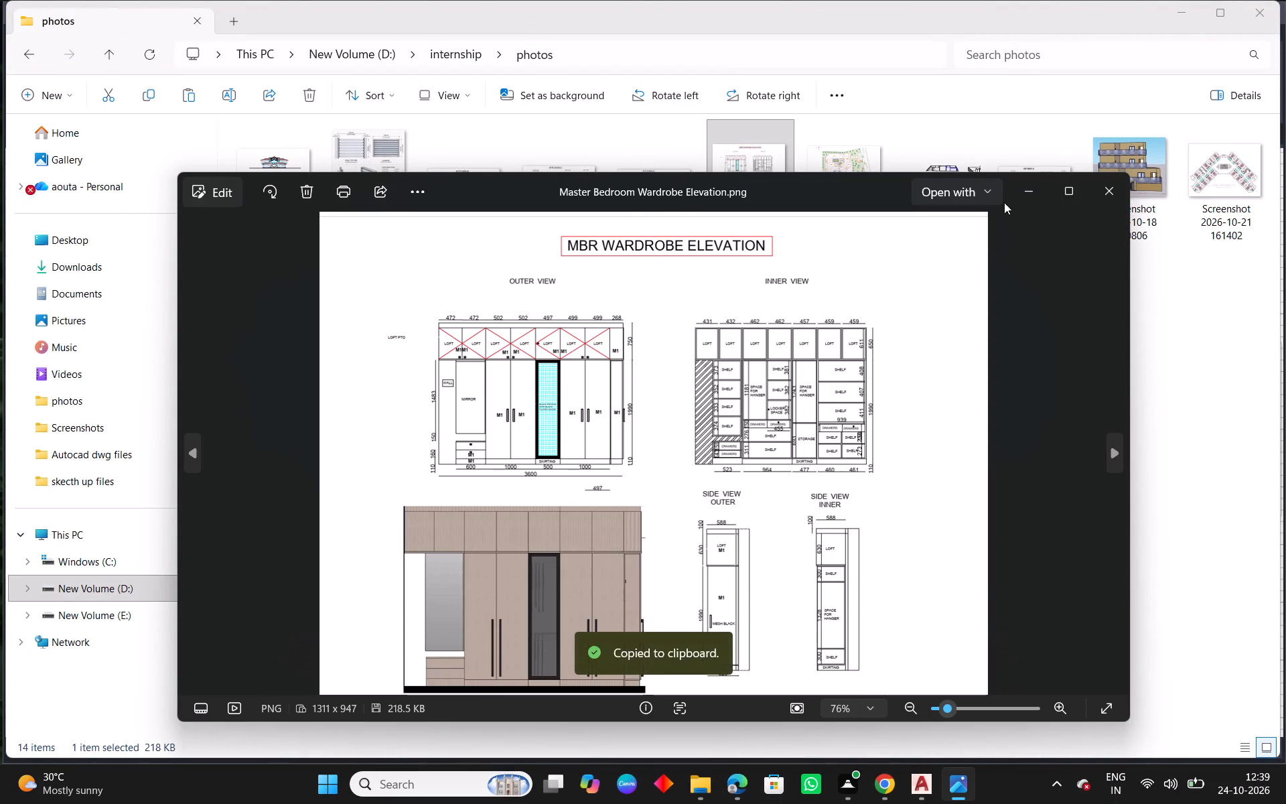
left_click(1013, 192)
left_click(1183, 5)
Paste the copied wardrobe image near the drawing origin, enlarging it freehand with ortho on and keeping the default 0° rotation.
right_click(551, 372)
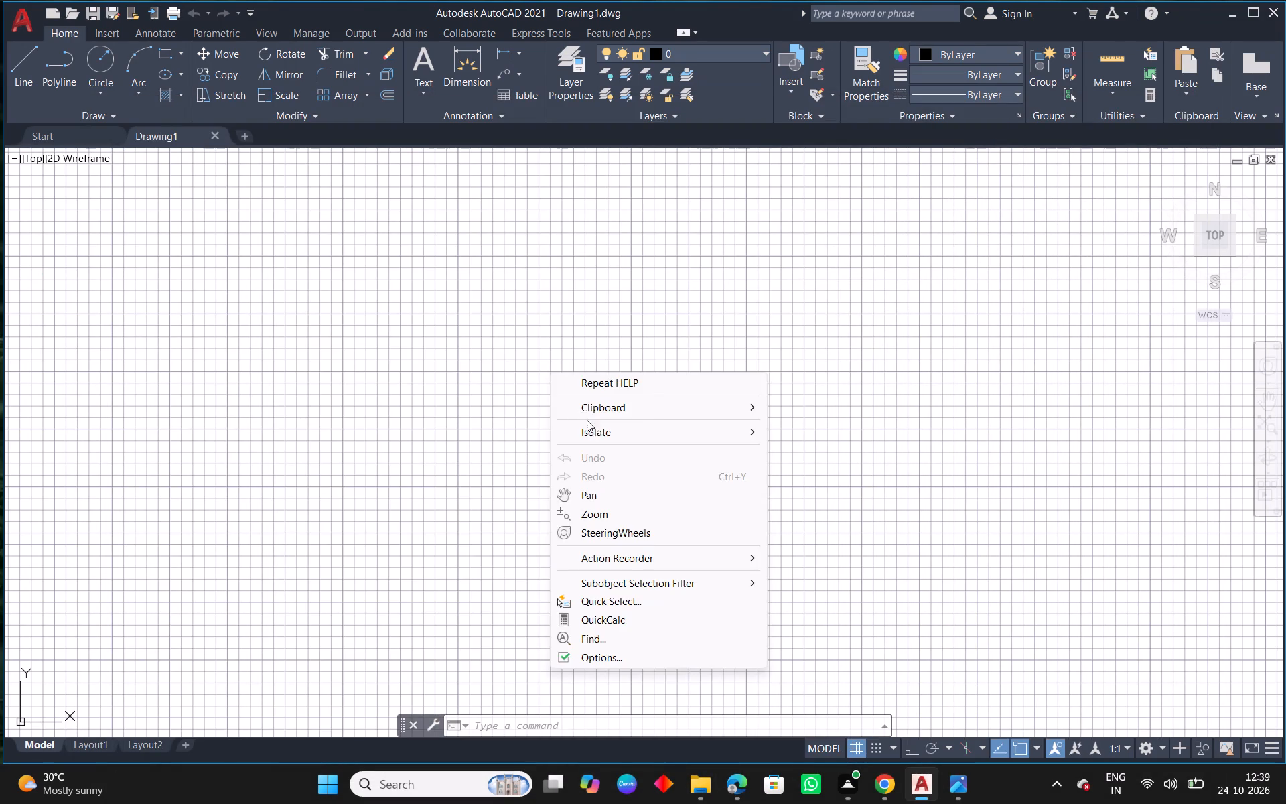
key("Escape")
key("ctrl+v")
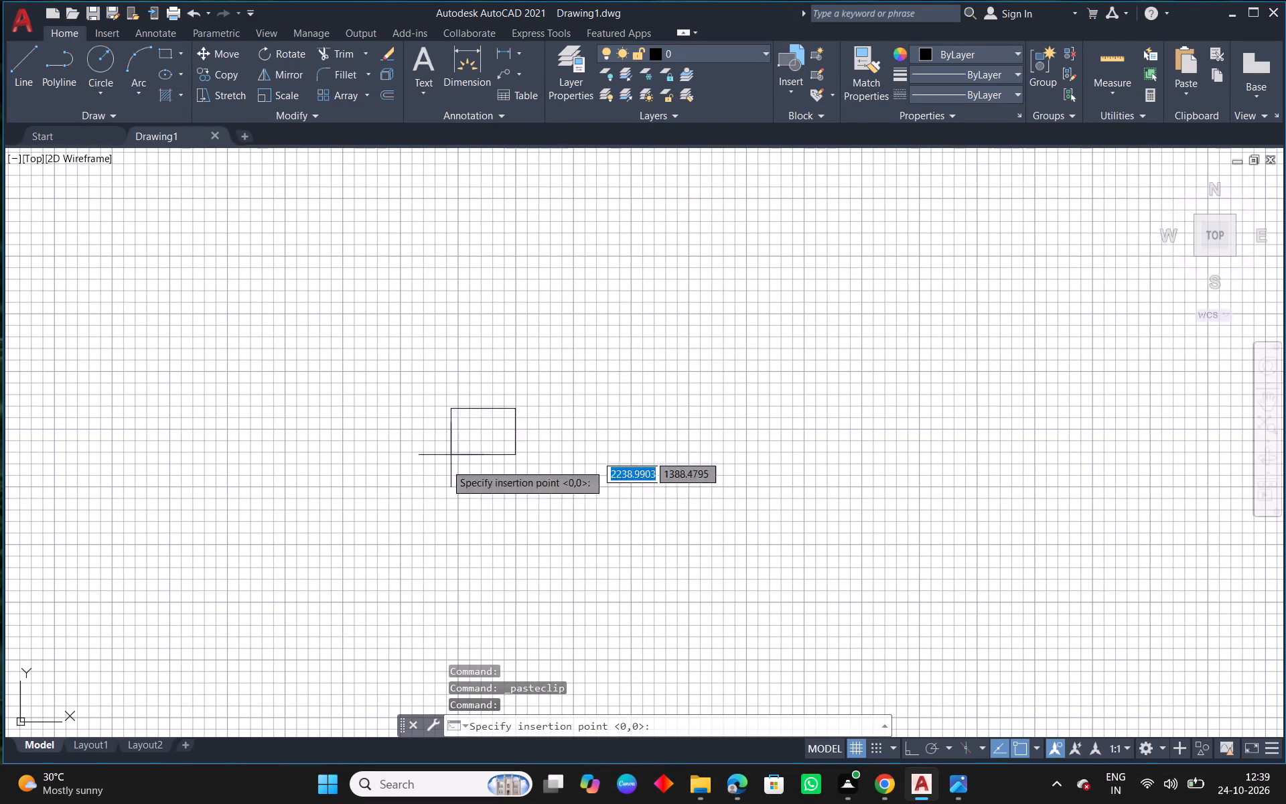
middle_click_drag(469, 541, 564, 446)
left_click_drag(135, 649, 143, 649)
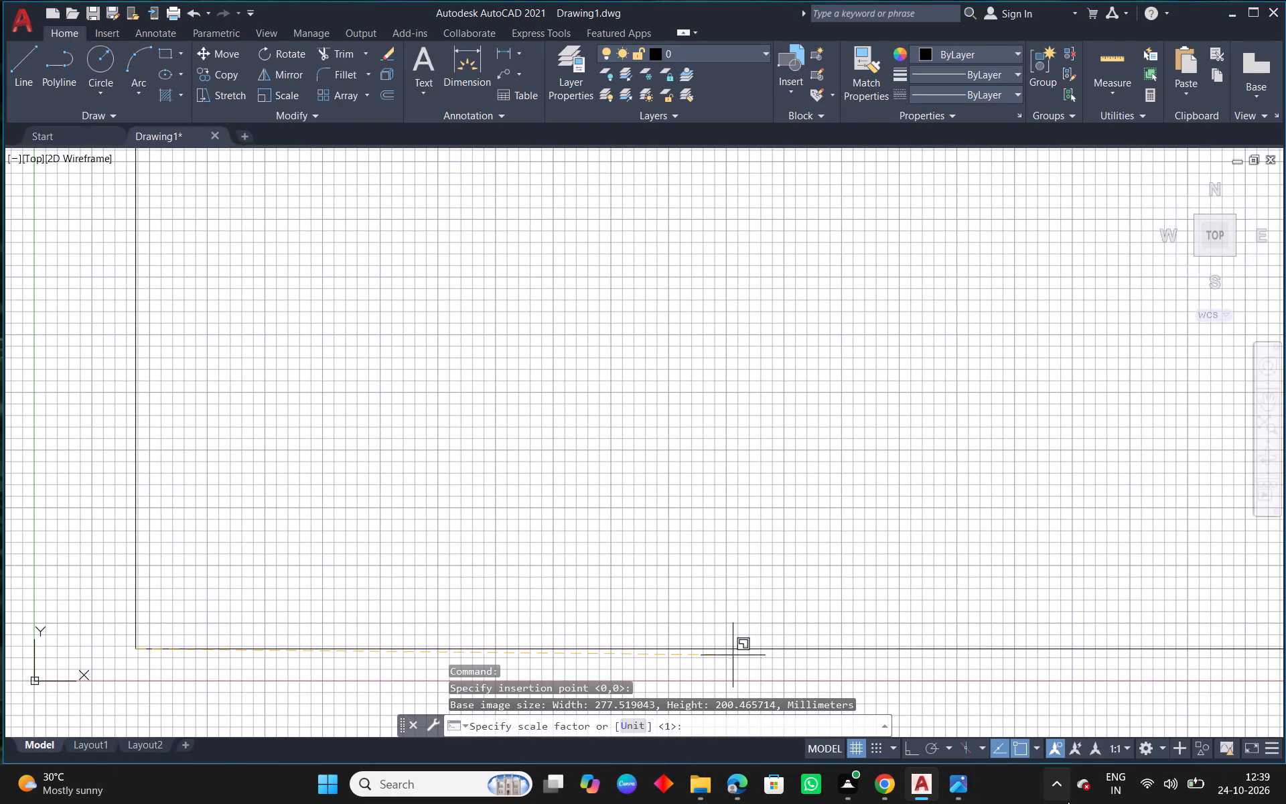
left_click(910, 740)
left_click(732, 605)
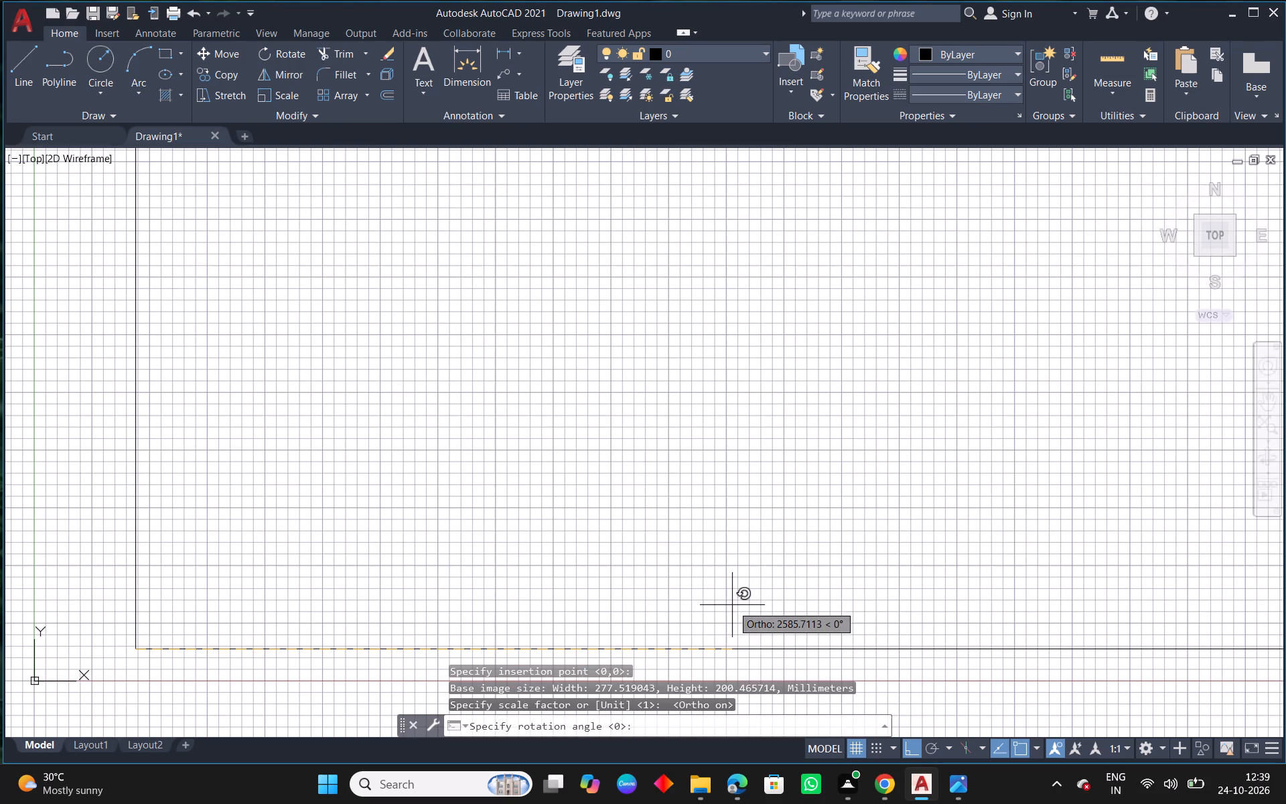
right_click(732, 605)
scroll(551, 572, "down", 12)
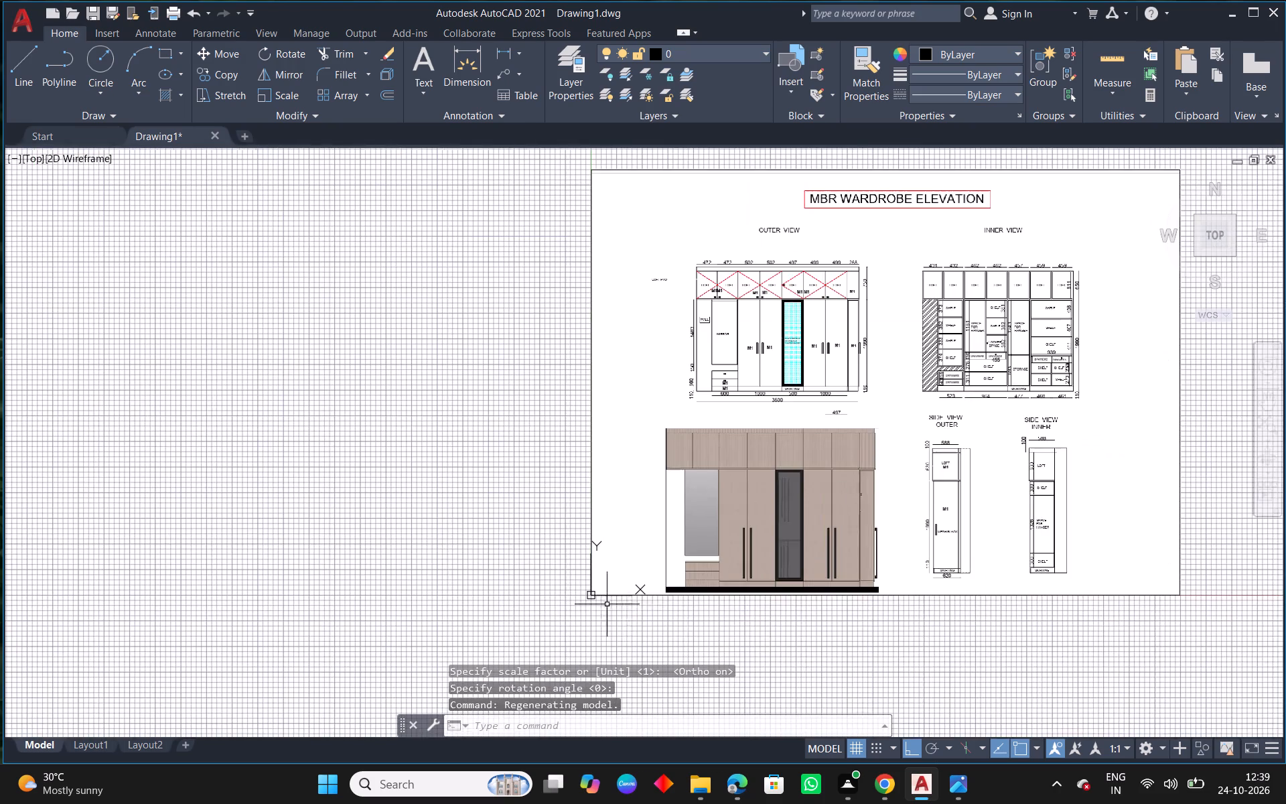
middle_click_drag(851, 581, 569, 586)
middle_click_drag(1015, 515, 794, 542)
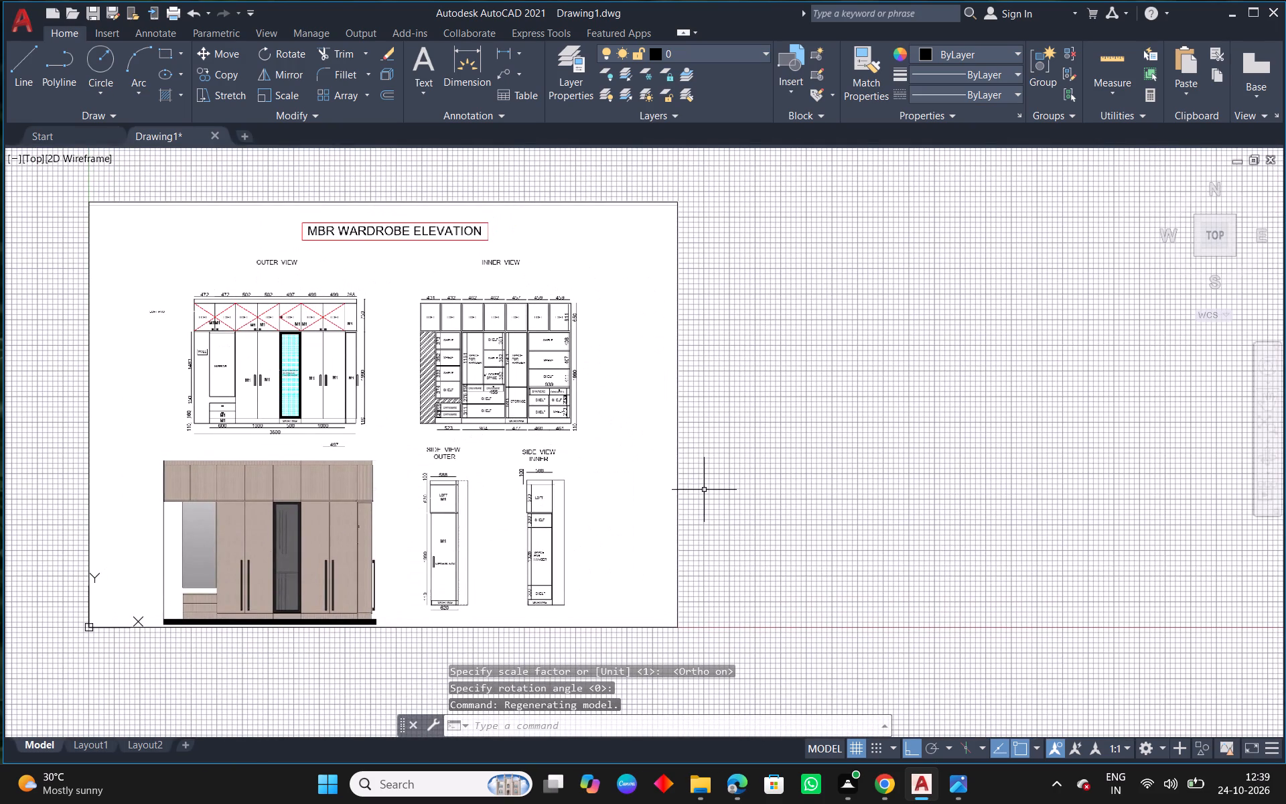
With ortho off, scale the pasted image down freehand by a factor of about 0.2 from its lower-left corner.
left_click(910, 746)
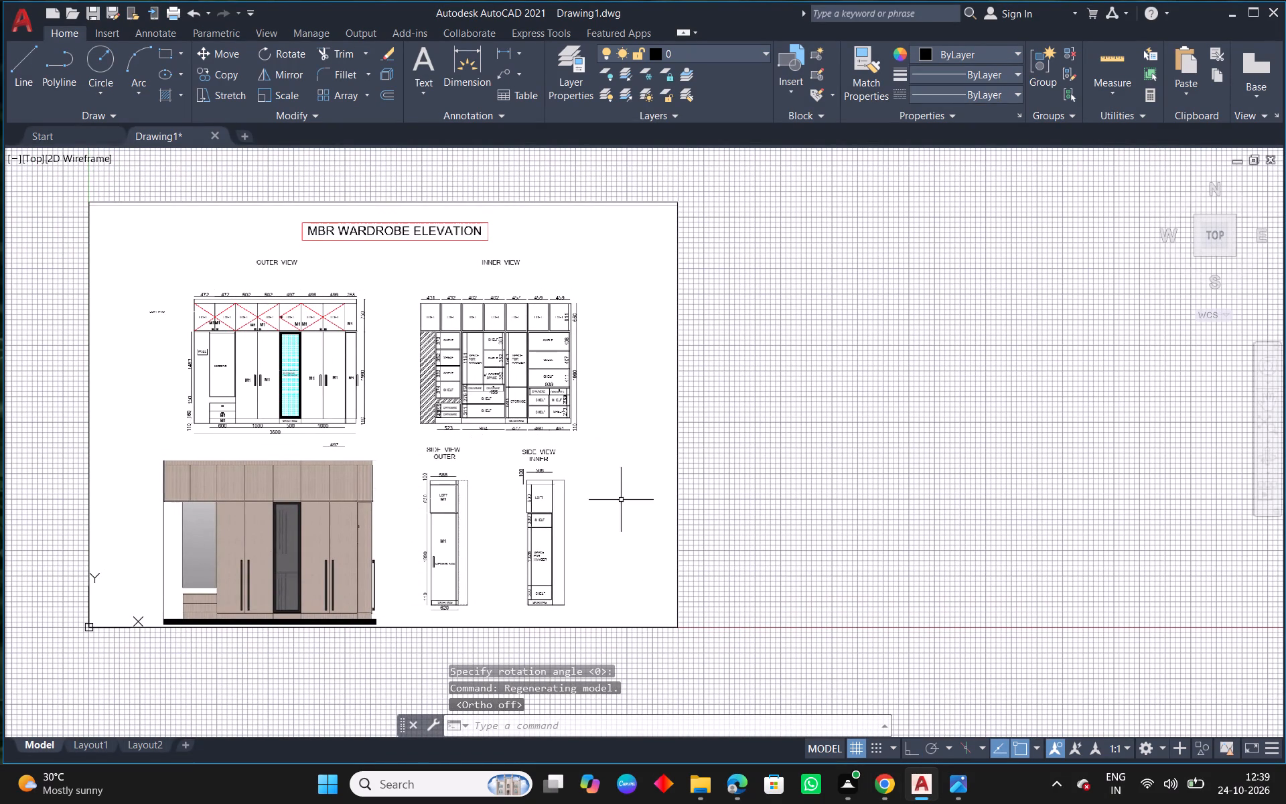
scroll(514, 443, "down", 1)
left_click_drag(652, 245, 579, 318)
left_click(481, 417)
type("SC")
key("space")
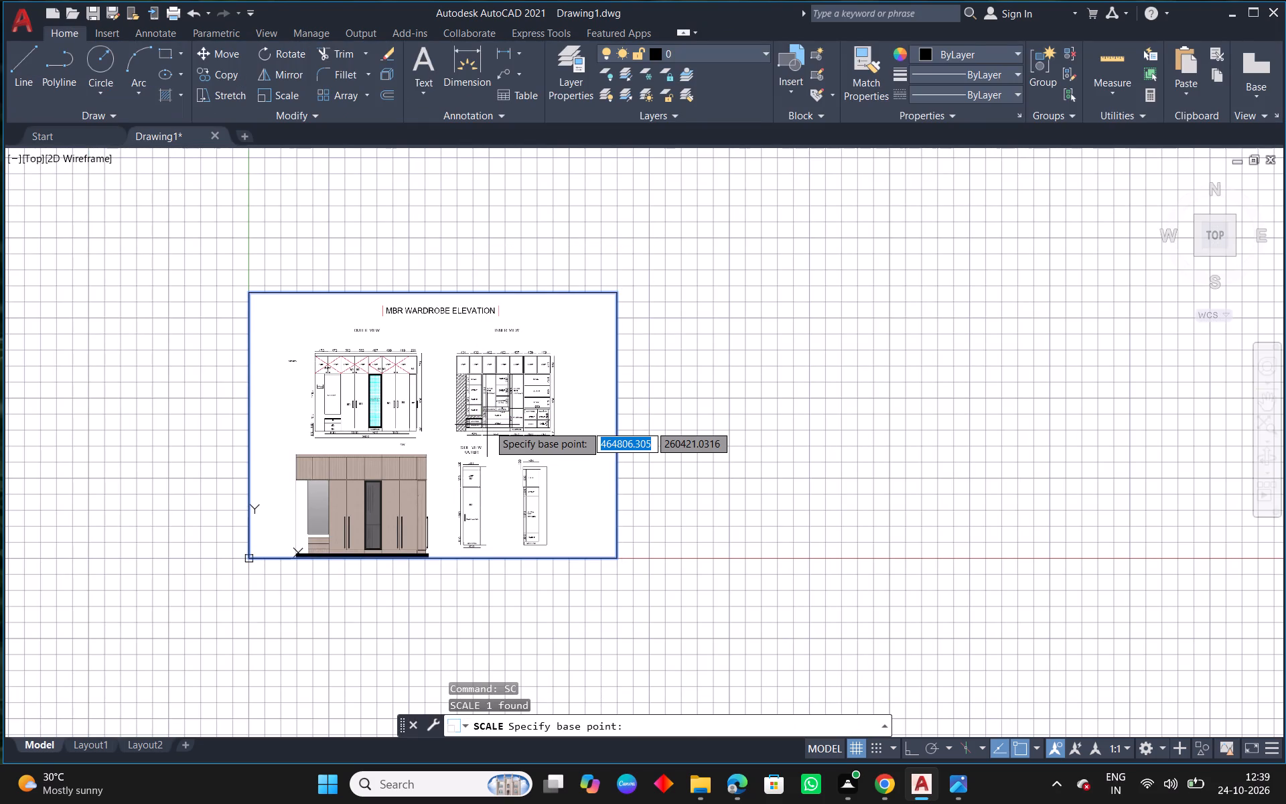
scroll(259, 561, "up", 3)
left_click(220, 559)
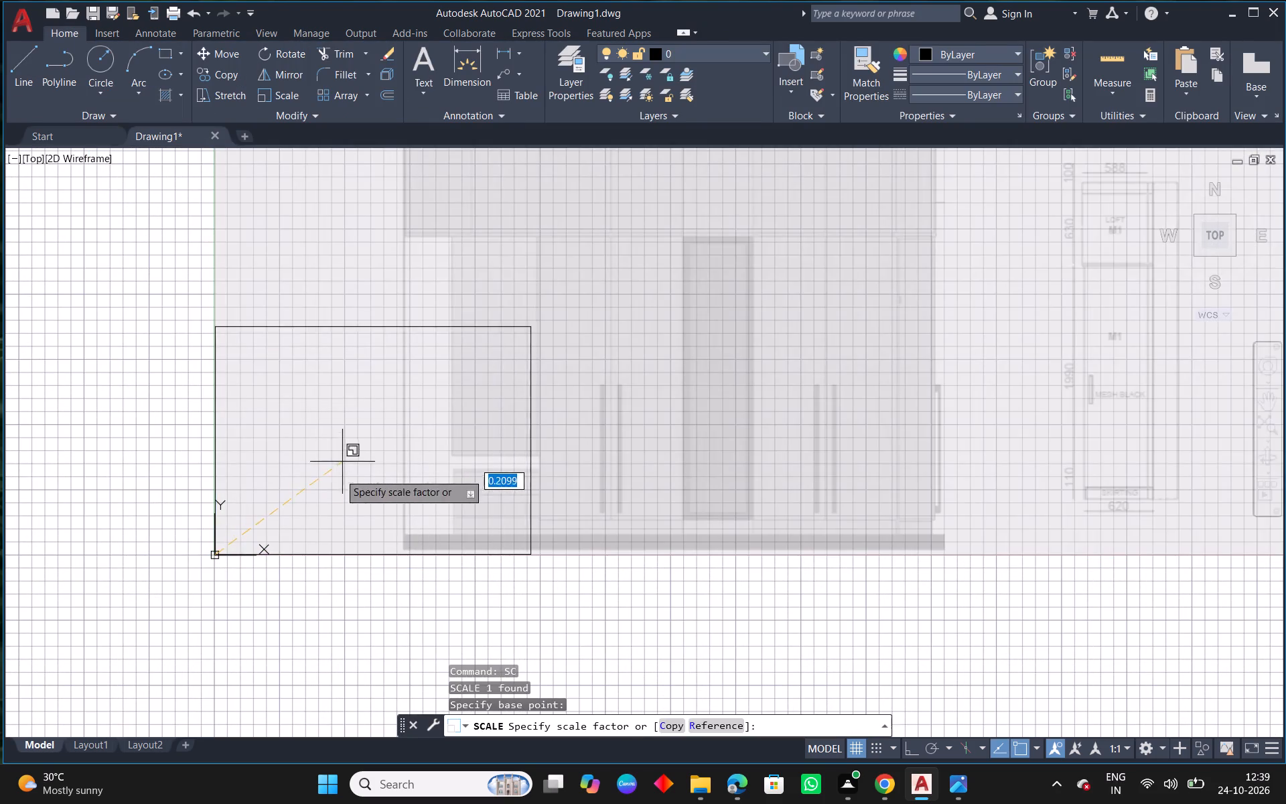
left_click(331, 480)
scroll(445, 466, "up", 3)
key("Escape")
scroll(375, 266, "up", 2)
scroll(473, 374, "down", 2)
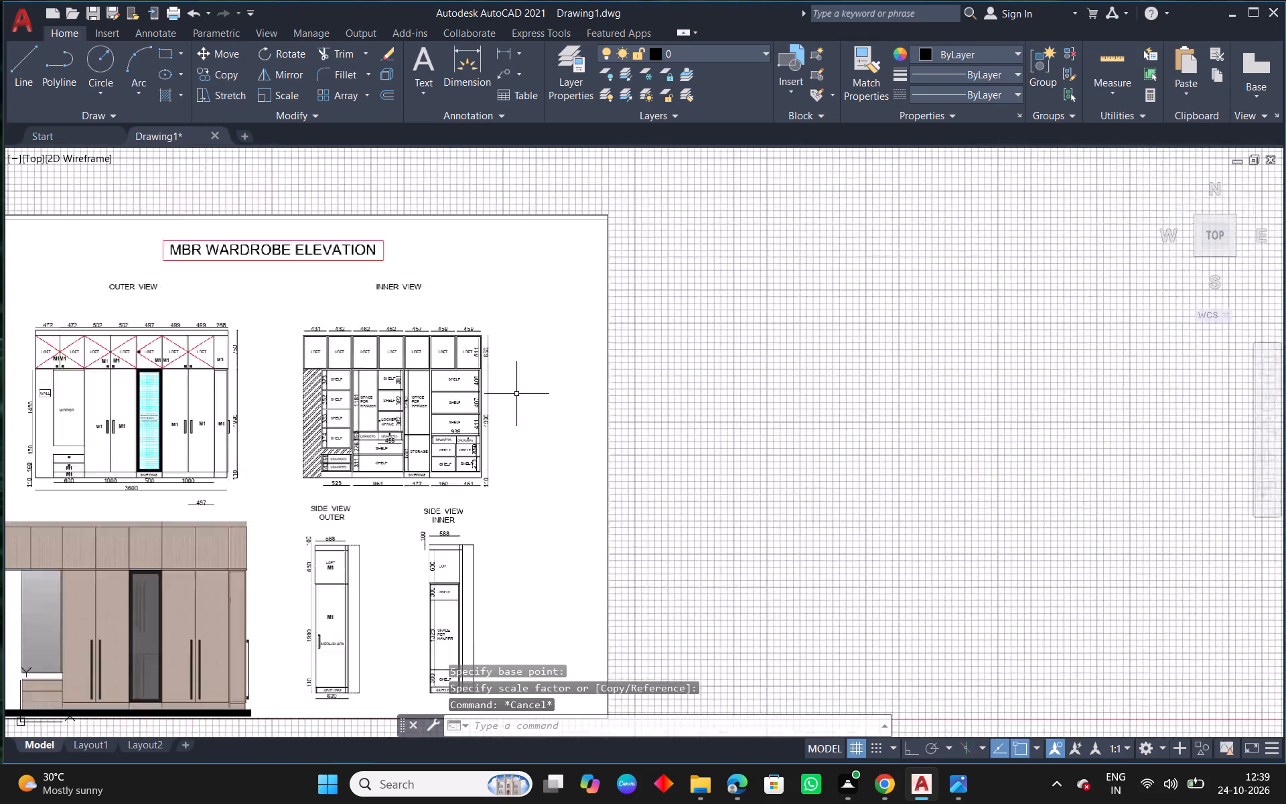
Move the reference image to the right of the origin to leave empty drawing space beside it.
scroll(520, 397, "down", 2)
middle_click_drag(328, 503, 567, 503)
left_click_drag(935, 252, 861, 291)
left_click(605, 414)
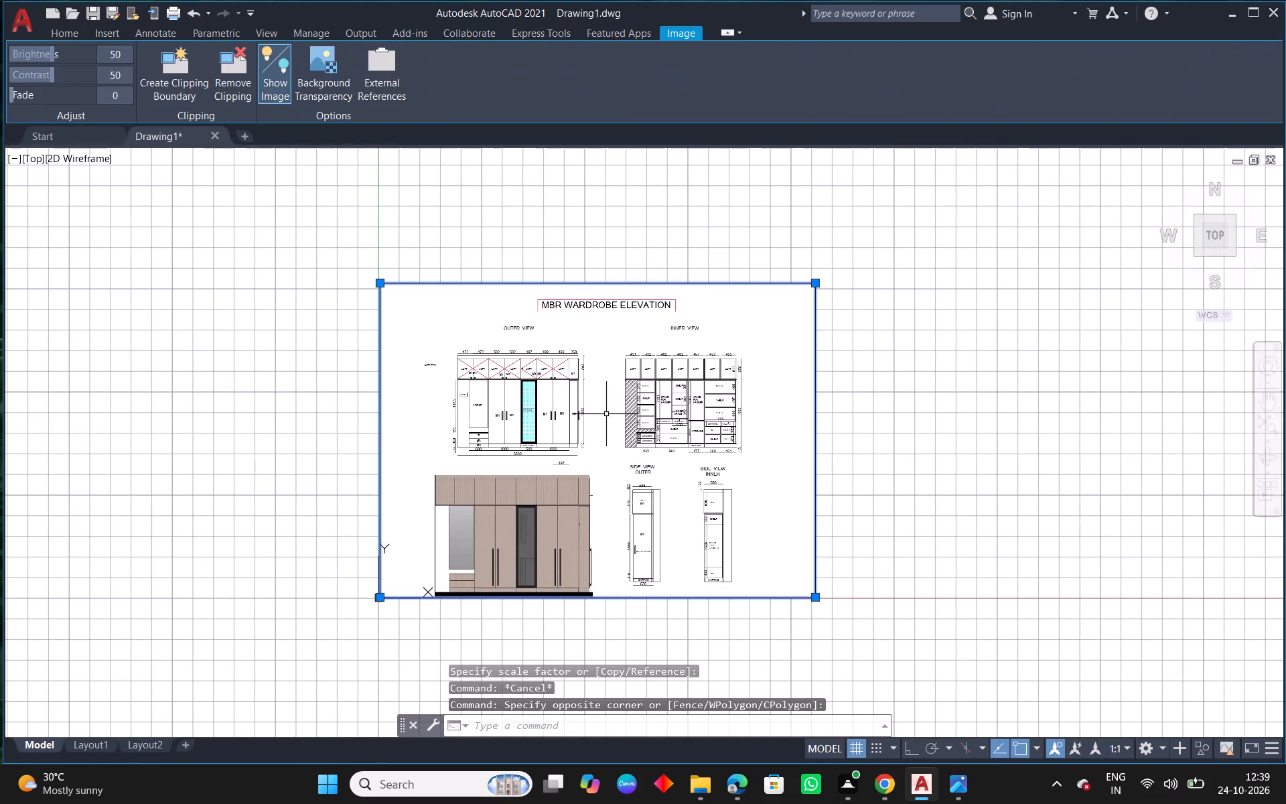
type("M")
key("space")
left_click_drag(606, 414, 651, 407)
left_click(955, 391)
key("Escape")
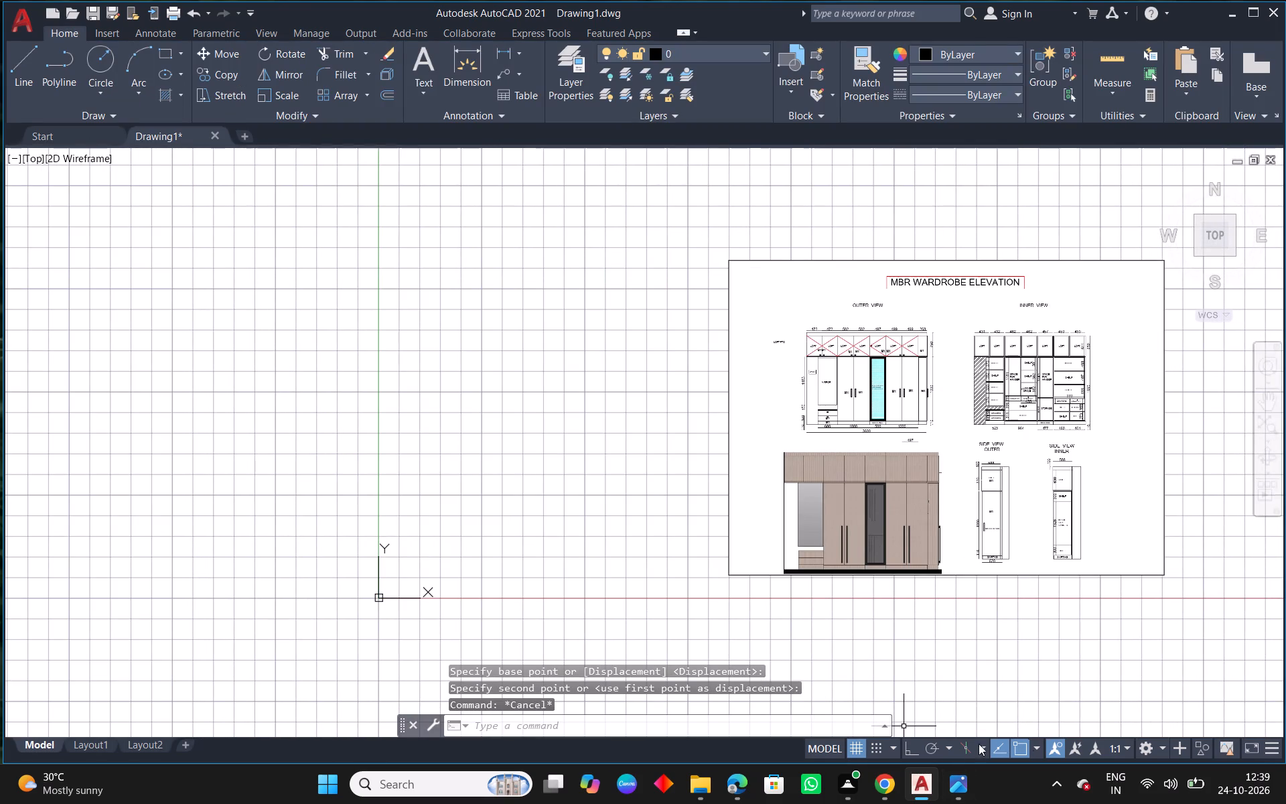
Turn off the drawing grid.
left_click(851, 748)
Draw a horizontal line 472 long with ortho on, in the empty space left of the reference image.
scroll(876, 355, "up", 3)
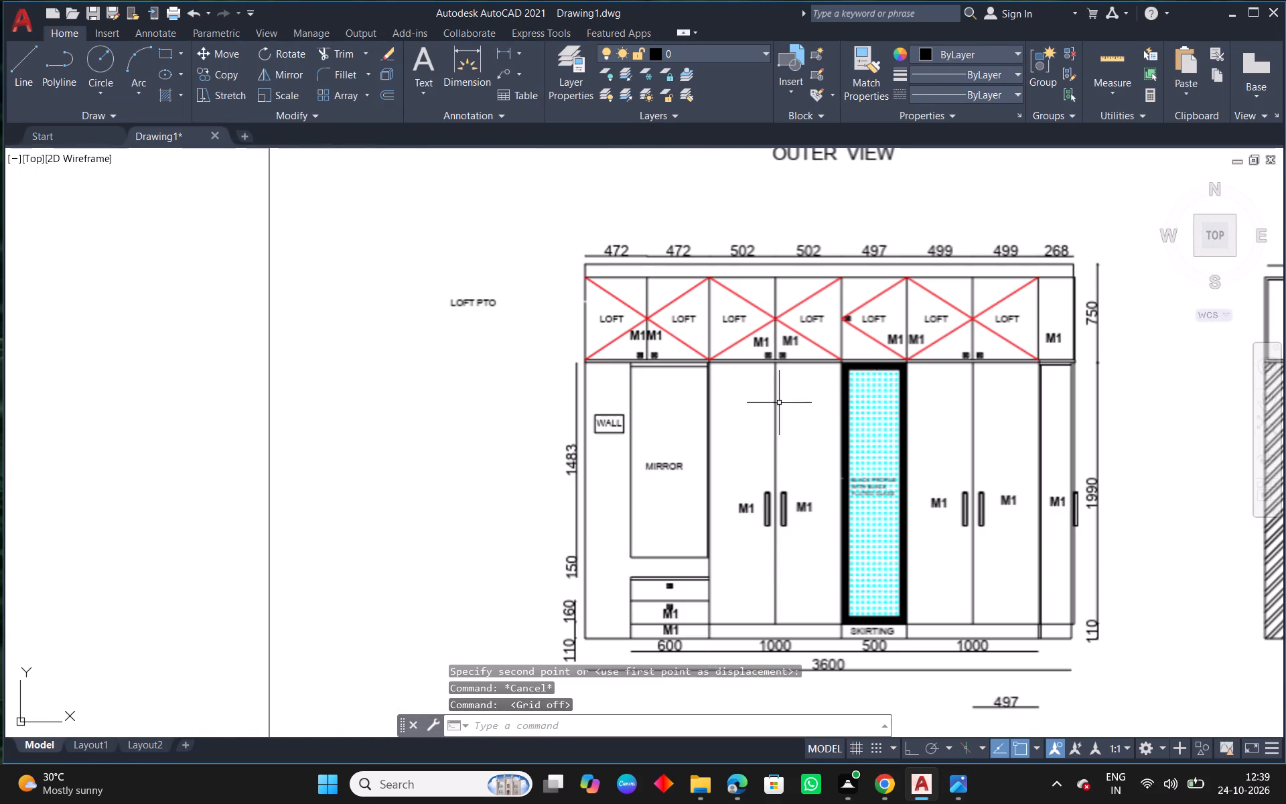
middle_click_drag(942, 598, 902, 426)
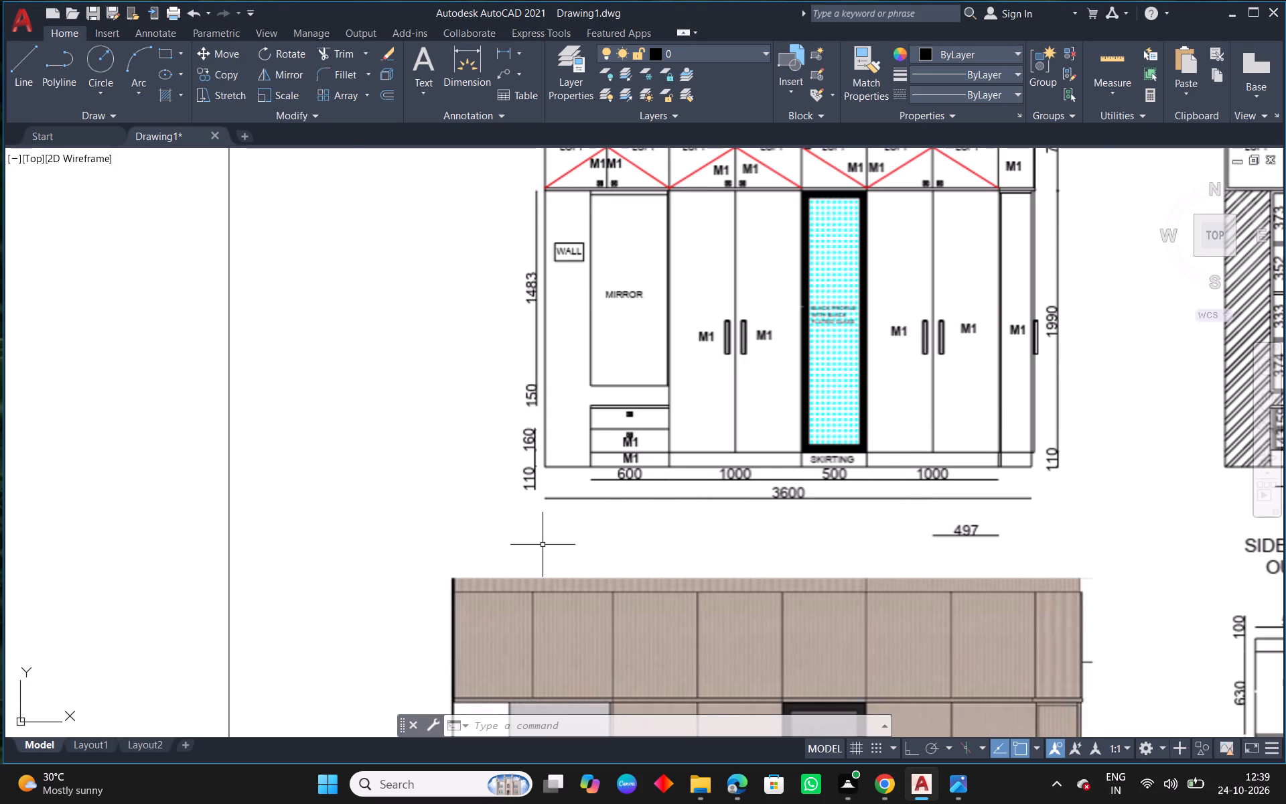
scroll(543, 545, "down", 1)
scroll(418, 514, "down", 3)
middle_click_drag(346, 584, 660, 507)
scroll(556, 526, "up", 1)
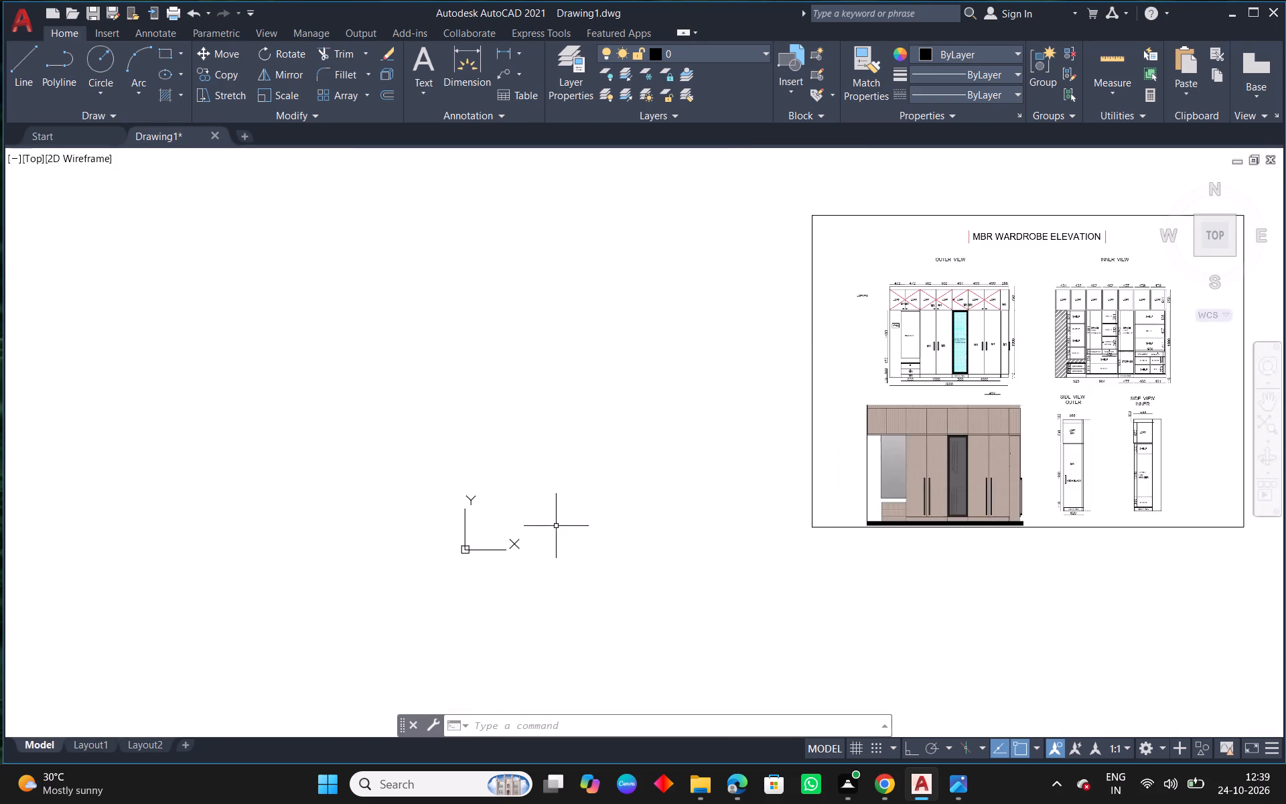
scroll(664, 515, "up", 2)
scroll(530, 511, "up", 4)
scroll(537, 525, "down", 1)
middle_click_drag(589, 527, 527, 563)
type("L")
key("space")
left_click(418, 555)
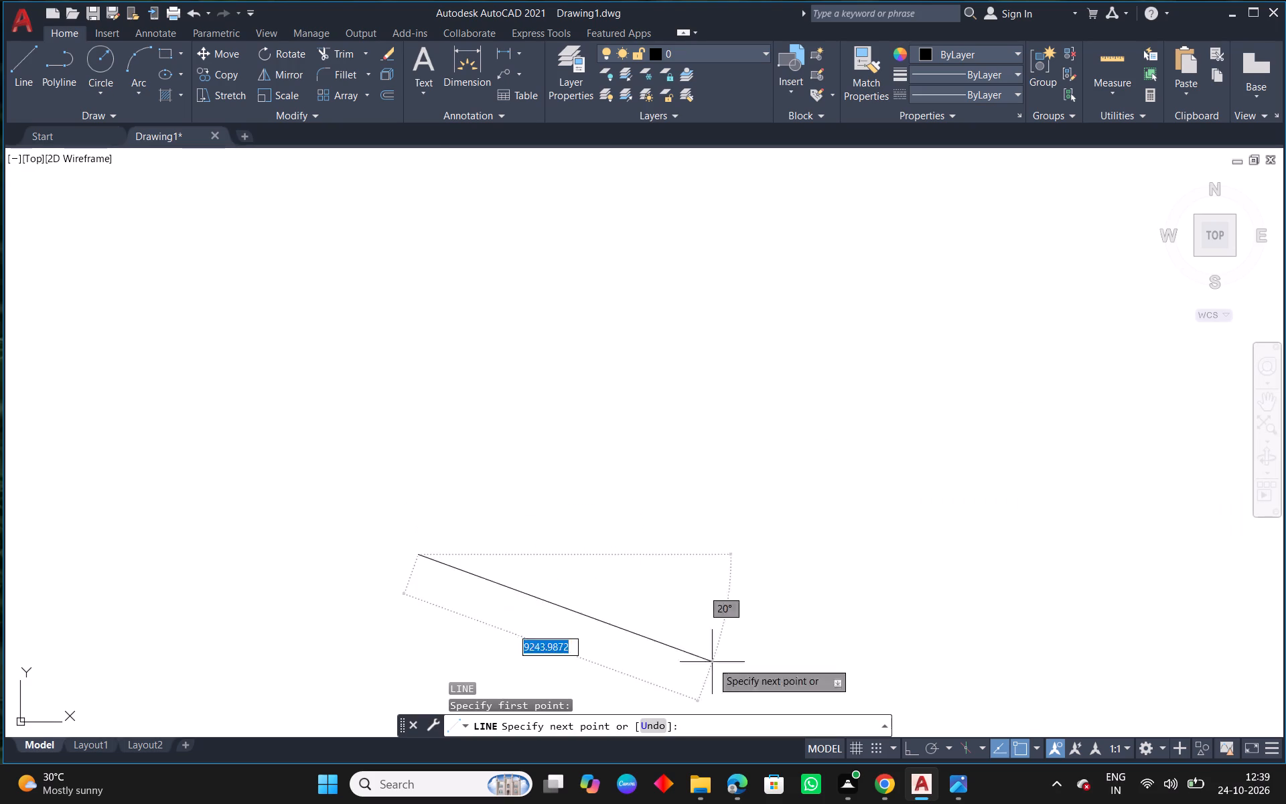
left_click(908, 752)
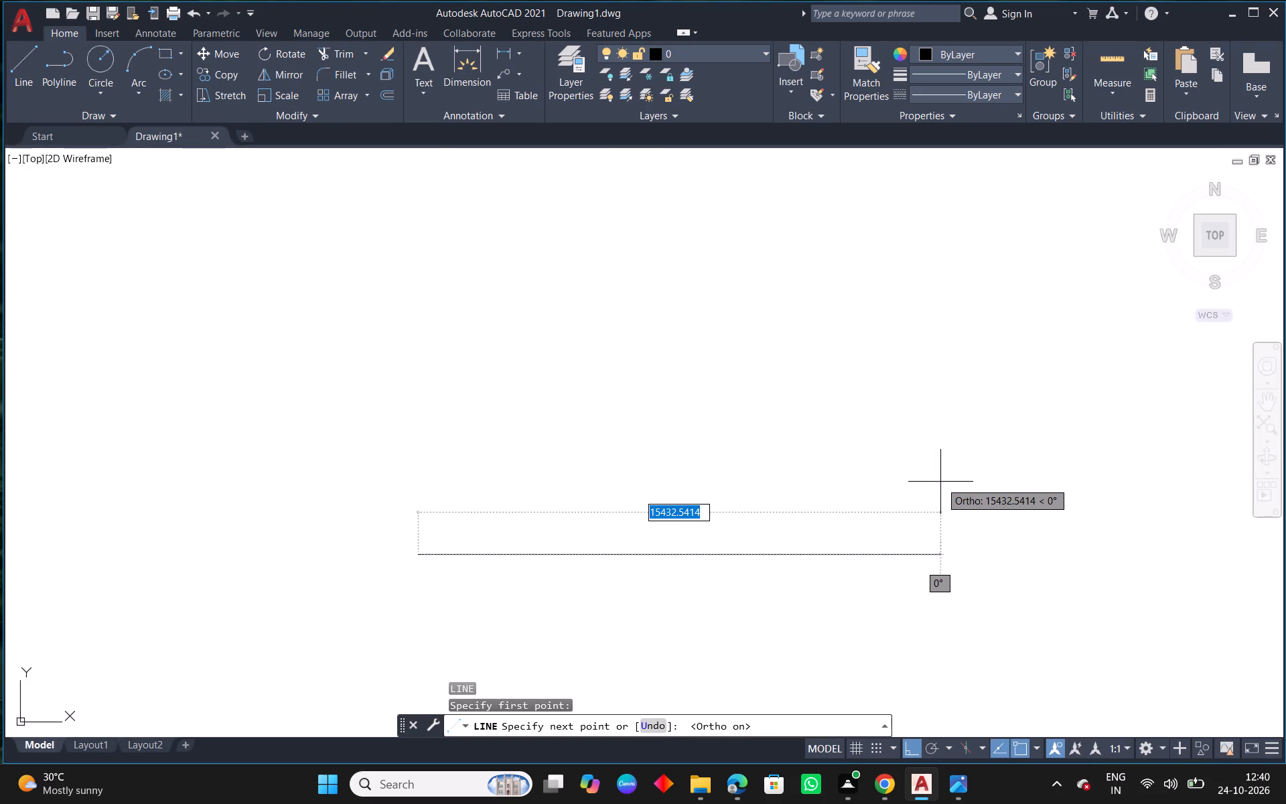
type("472")
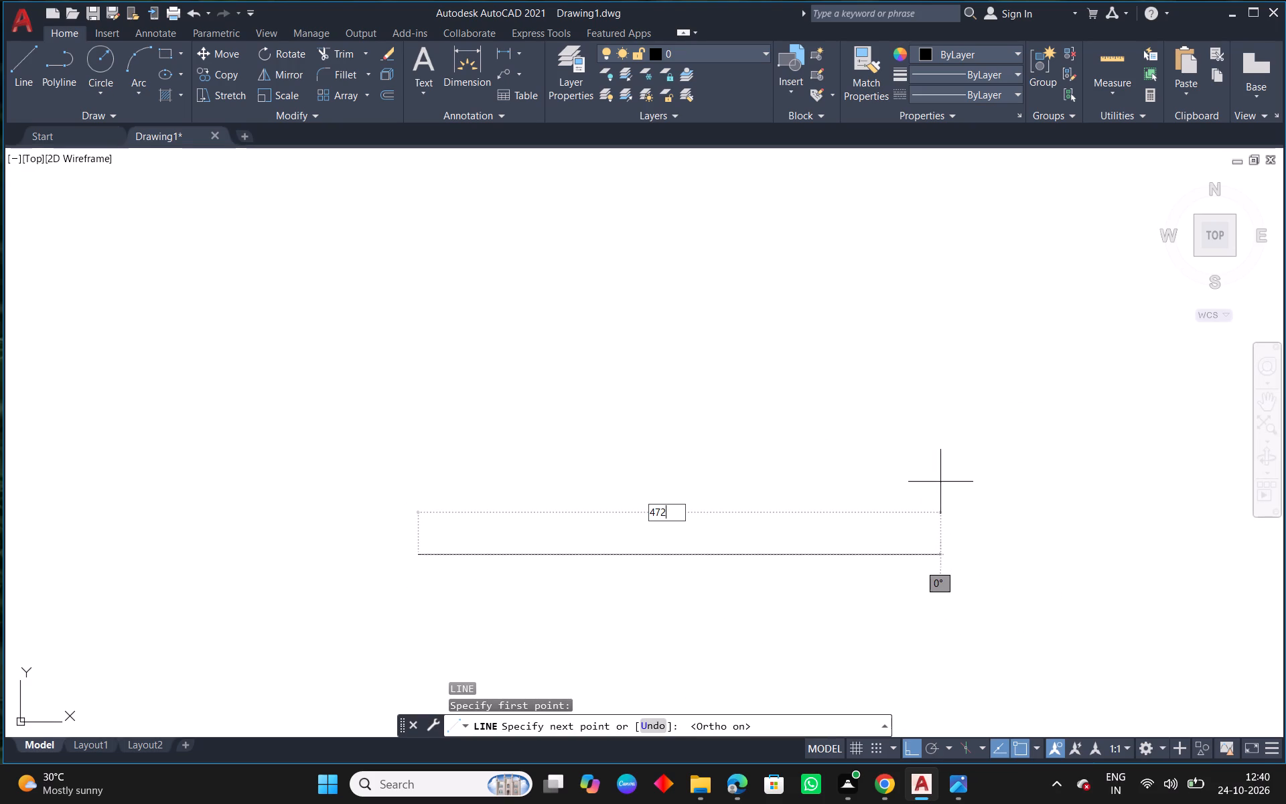
key("Return")
key("Return")
Draw a long vertical line upward from the left endpoint of the 472 line.
scroll(705, 585, "down", 3)
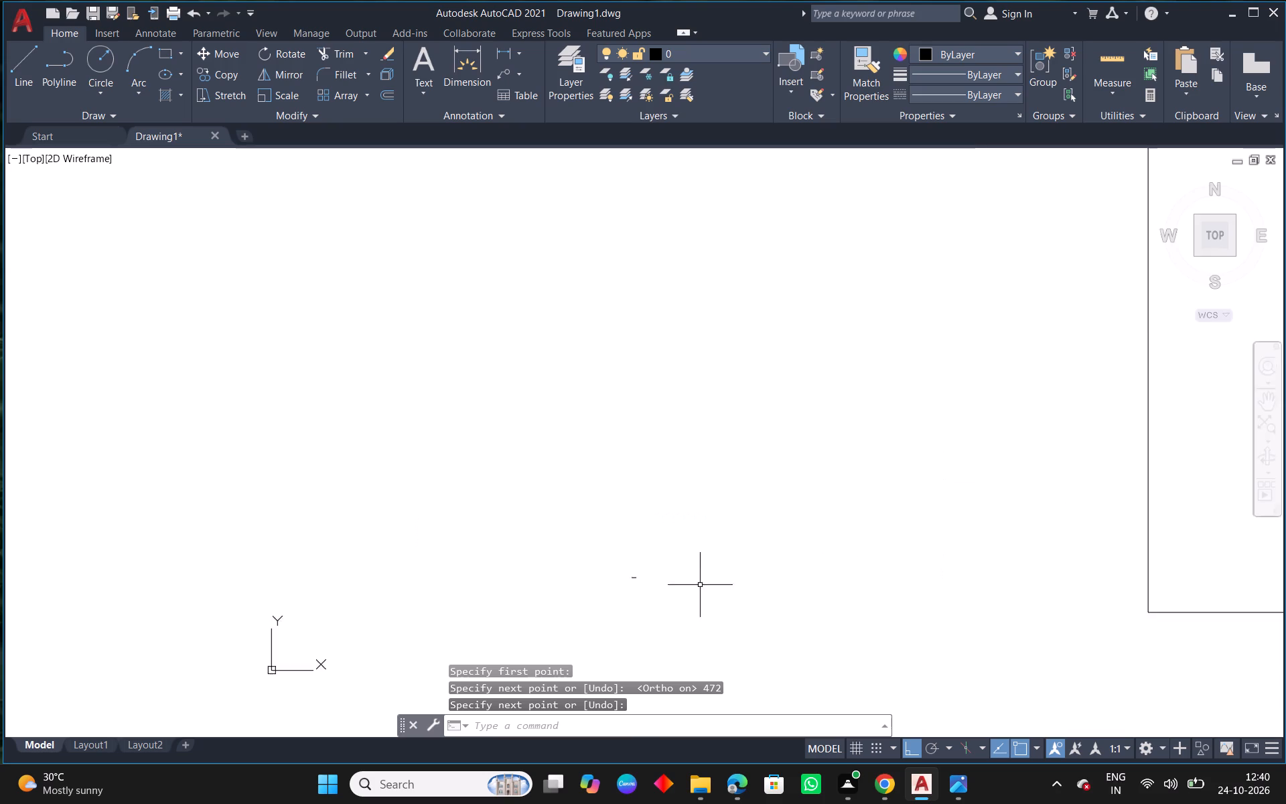
scroll(700, 585, "down", 2)
scroll(1031, 445, "up", 3)
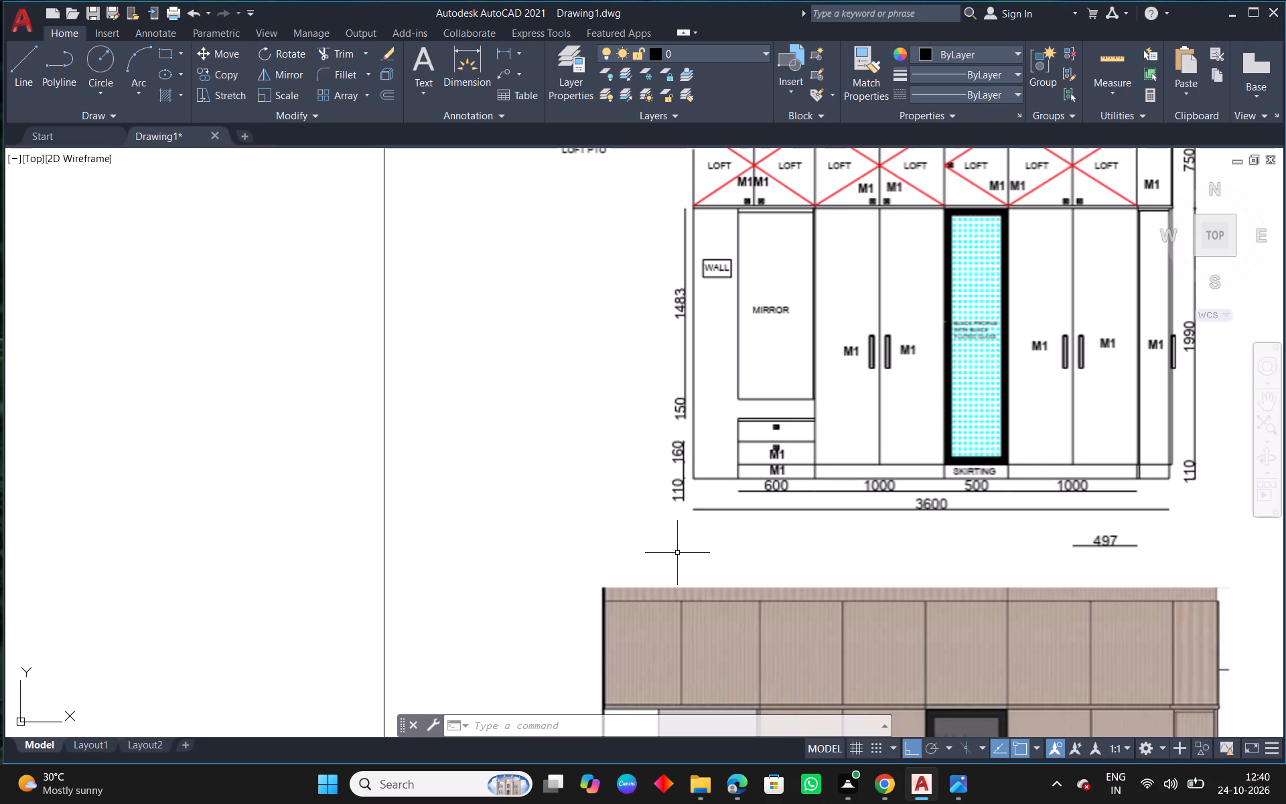
scroll(676, 552, "down", 3)
middle_click_drag(525, 583, 813, 465)
scroll(657, 590, "up", 3)
scroll(809, 459, "up", 4)
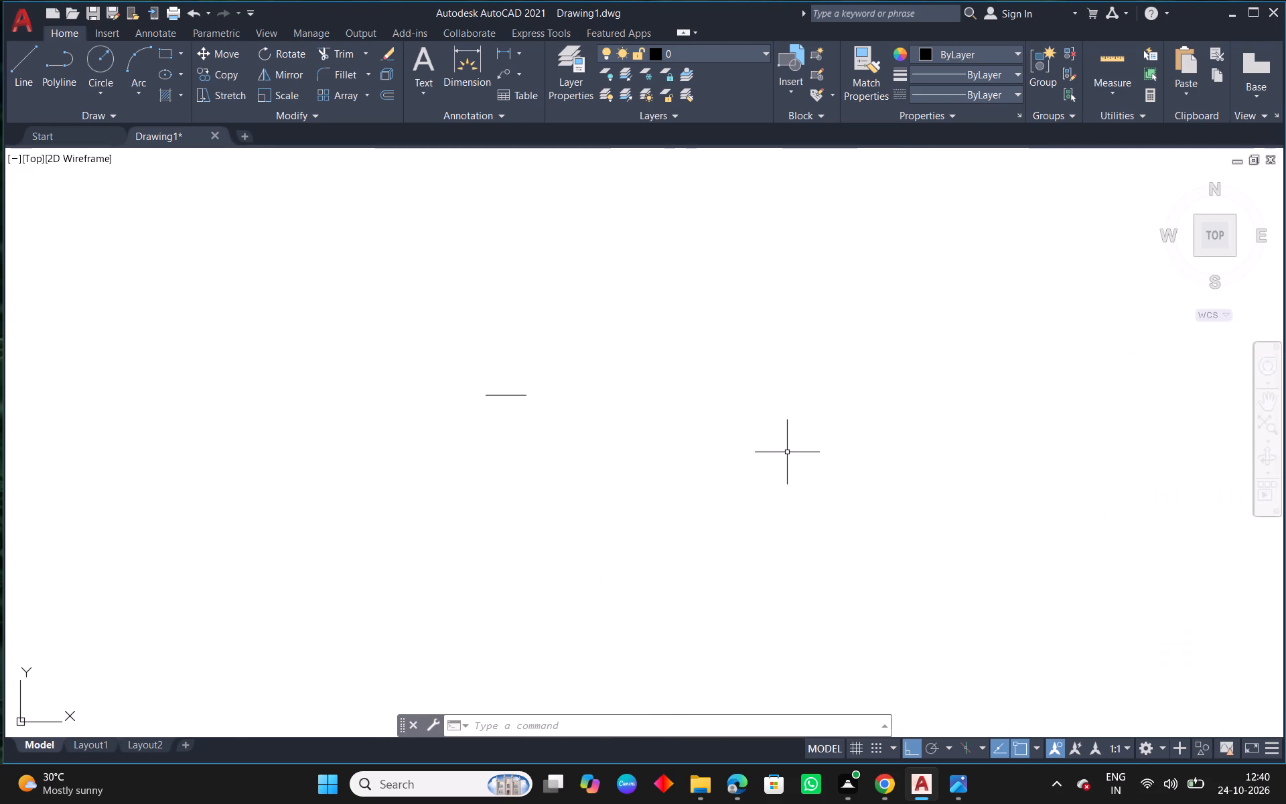
middle_click_drag(636, 405, 670, 451)
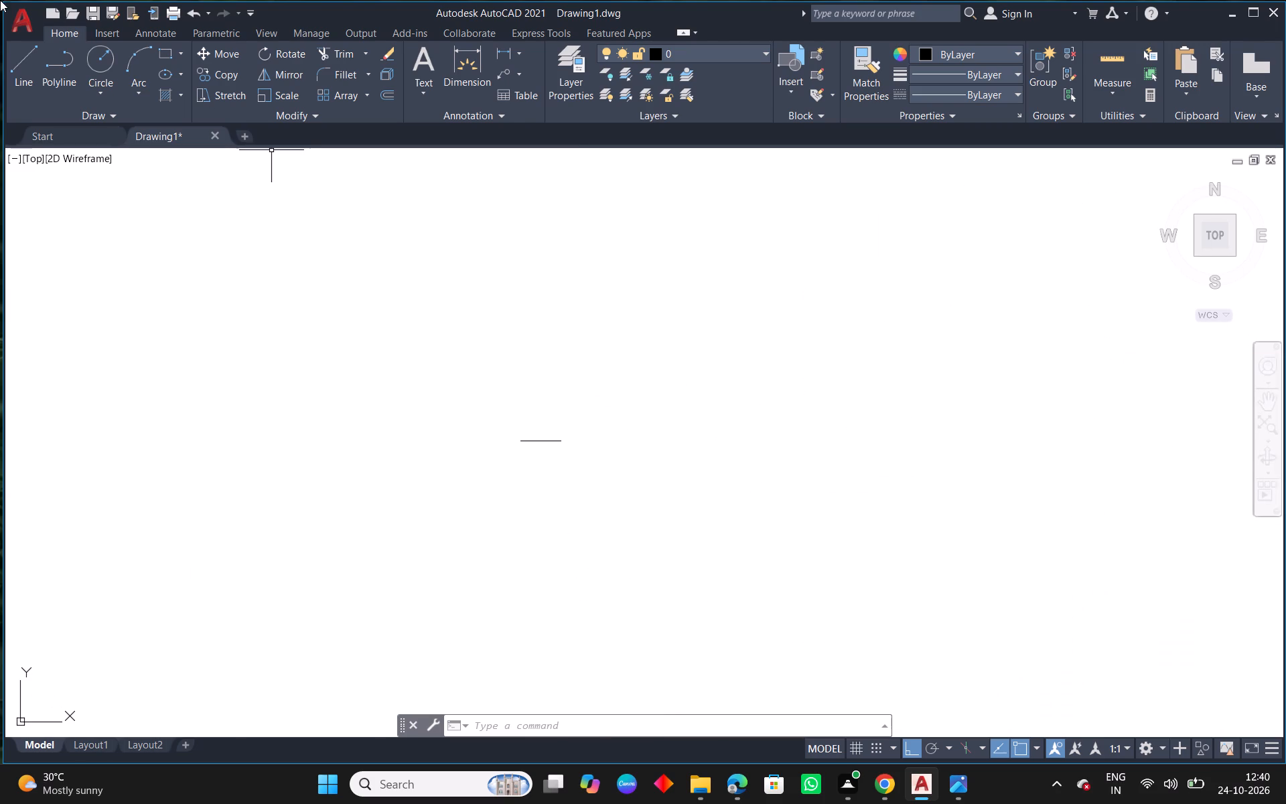
left_click(21, 61)
left_click(515, 443)
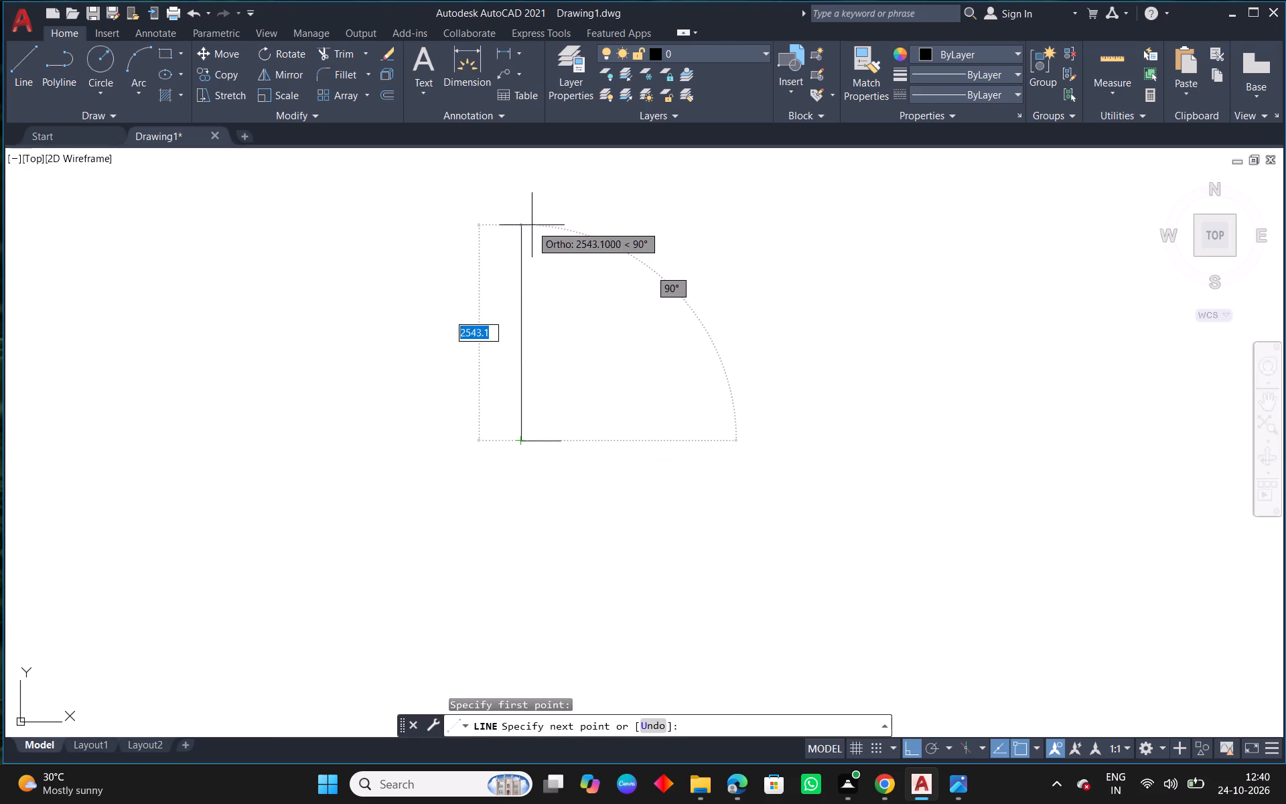
scroll(532, 280, "down", 3)
middle_click_drag(556, 249, 539, 473)
left_click(544, 301)
right_click(544, 301)
left_click(601, 310)
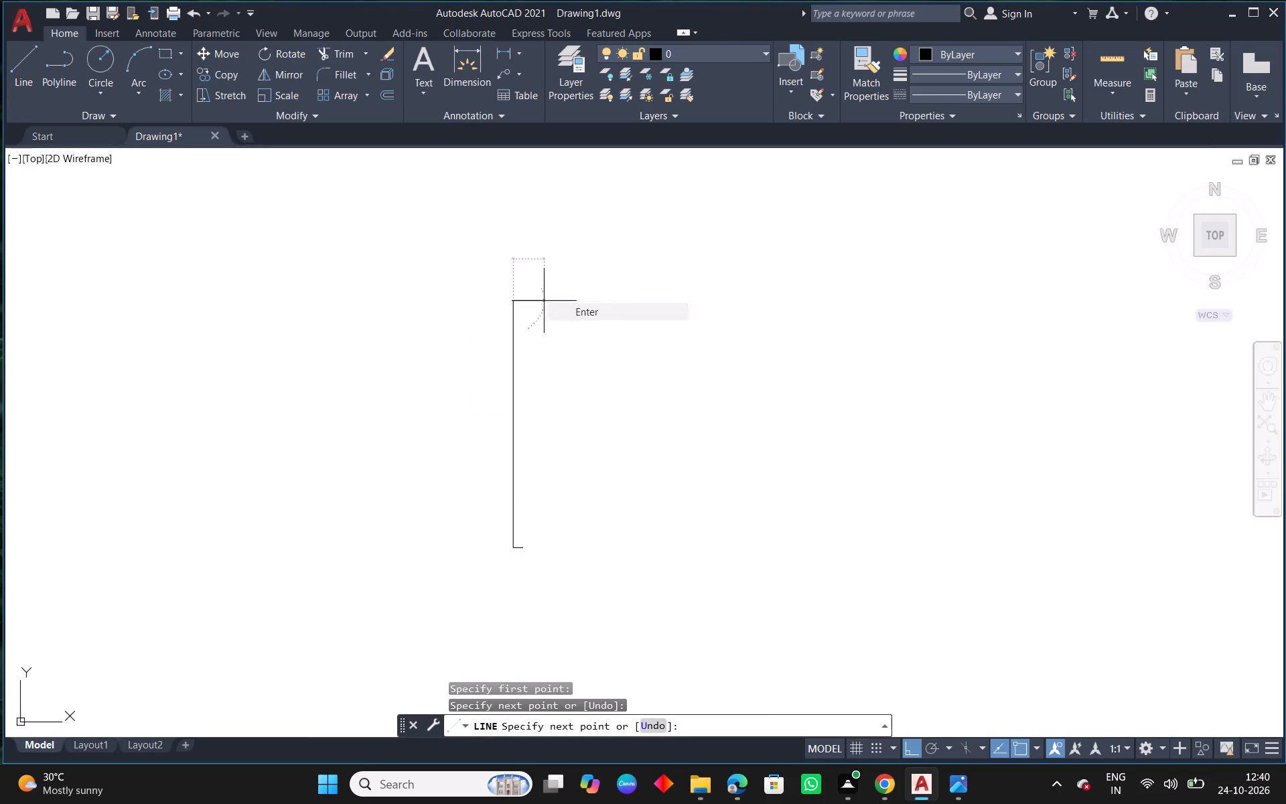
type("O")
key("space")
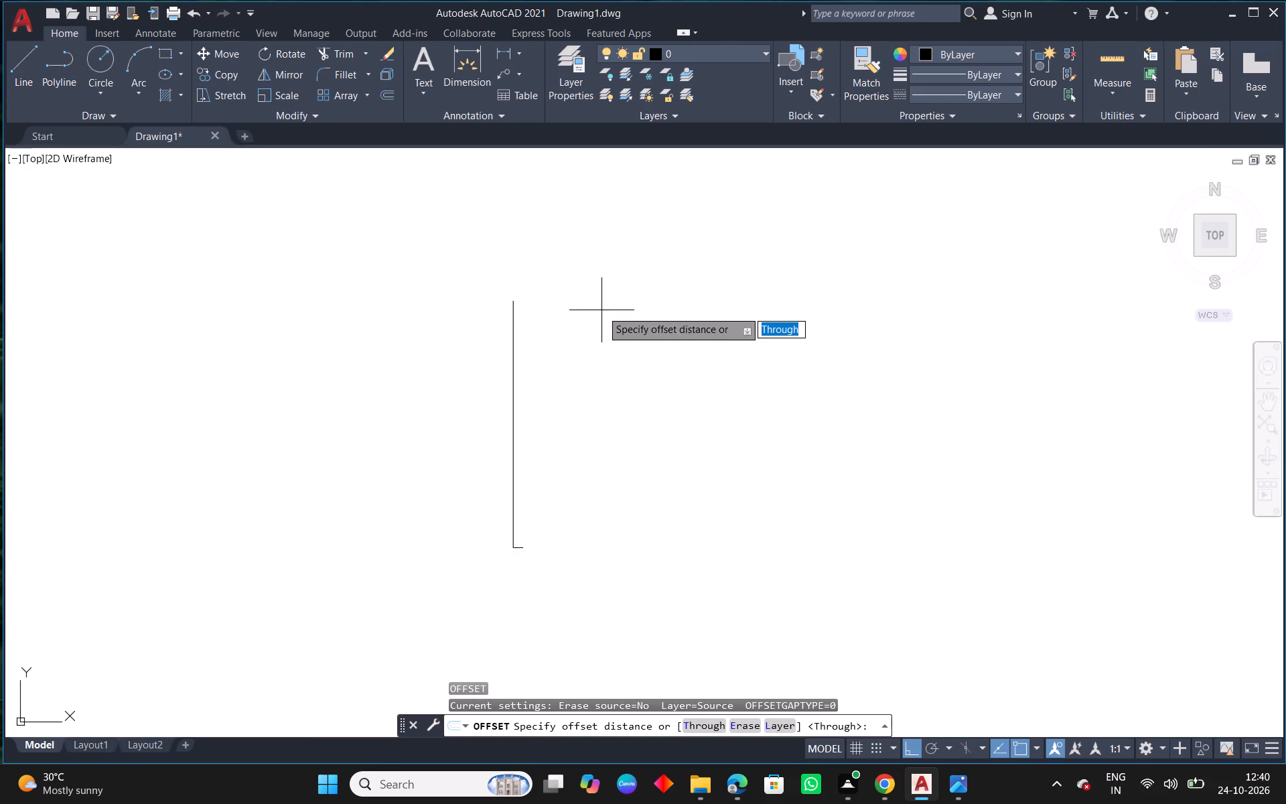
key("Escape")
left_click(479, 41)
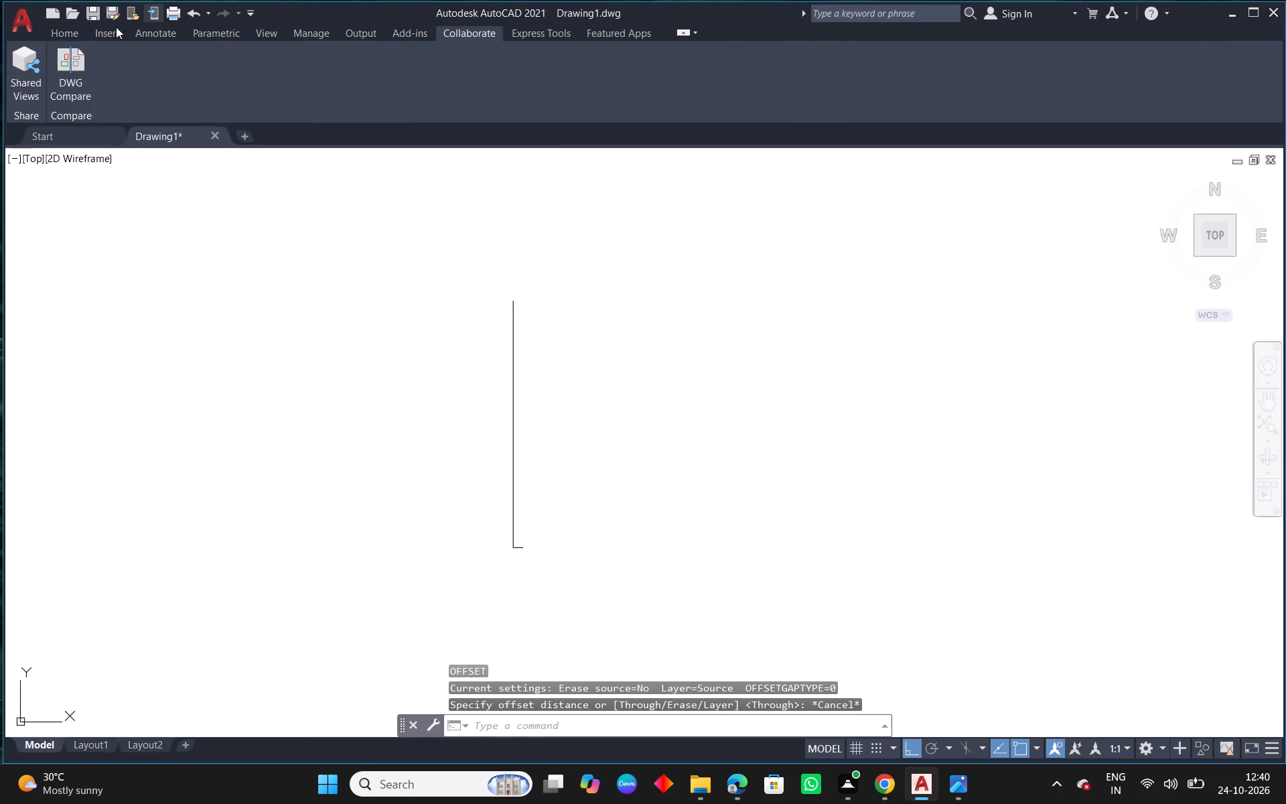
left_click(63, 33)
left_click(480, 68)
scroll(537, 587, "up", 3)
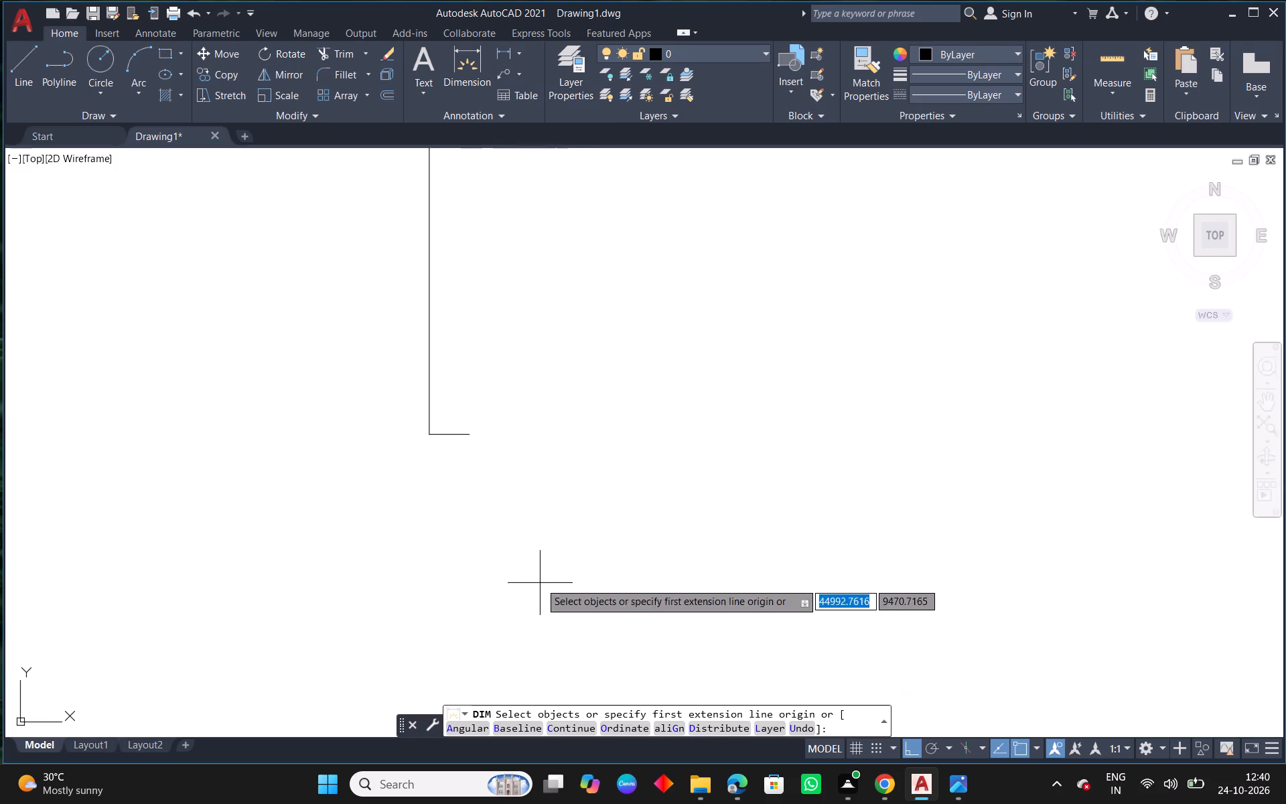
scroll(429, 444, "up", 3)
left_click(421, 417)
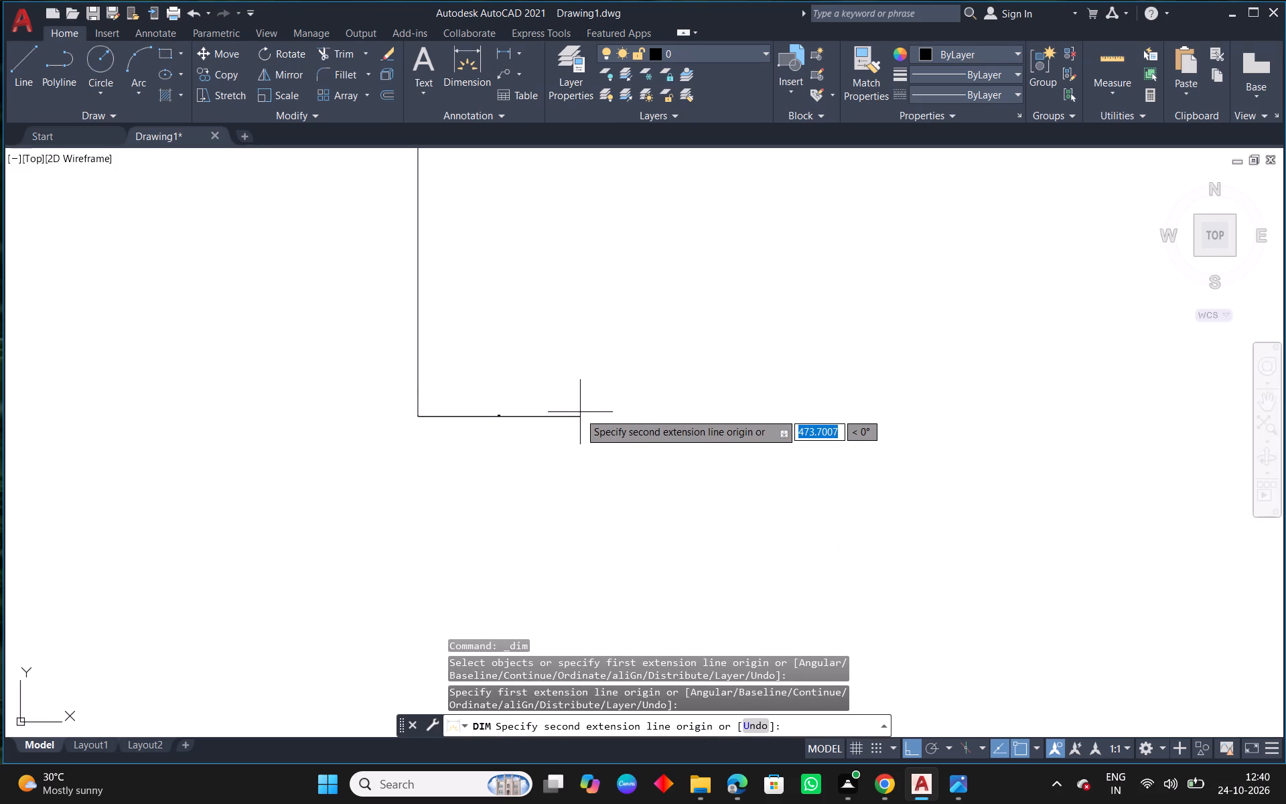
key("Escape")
Open the ISO-25 dimension style for modification and set its arrow size to 40.
type("D")
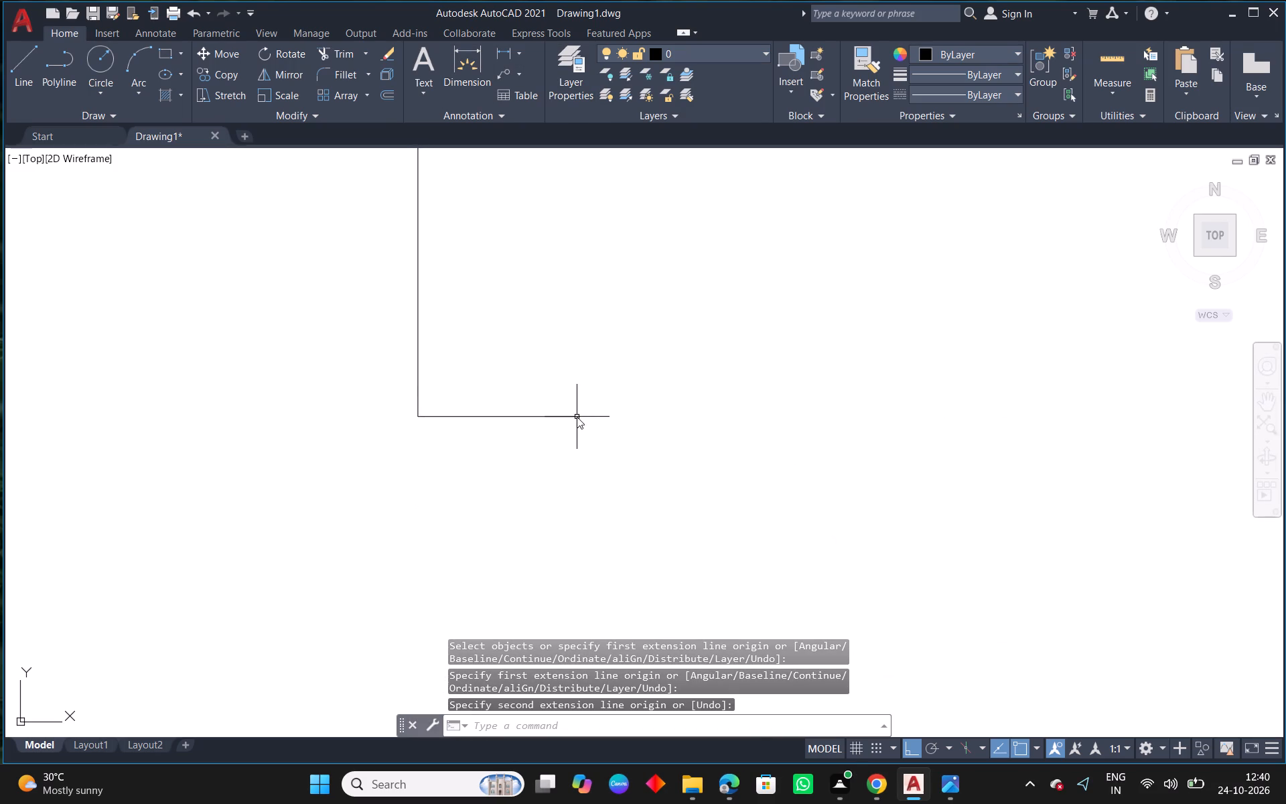
key("space")
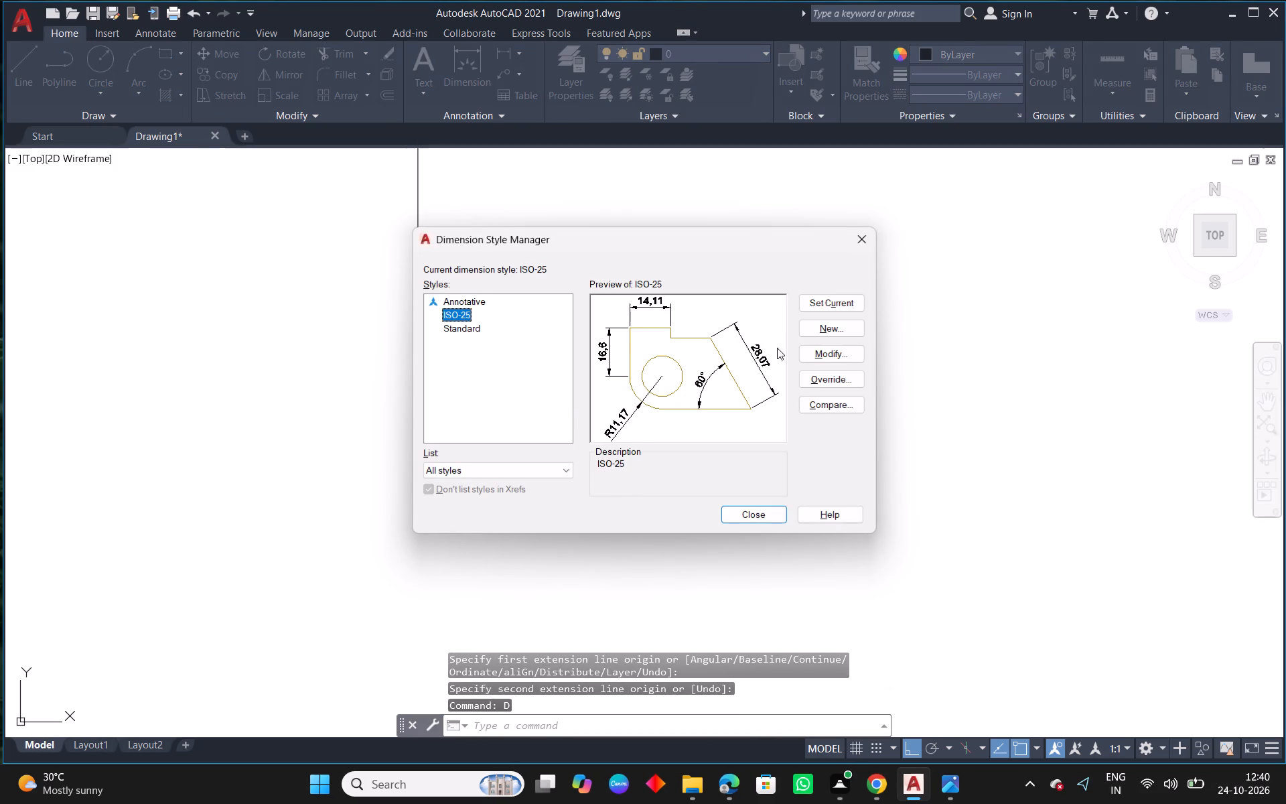
left_click(795, 352)
left_click(799, 352)
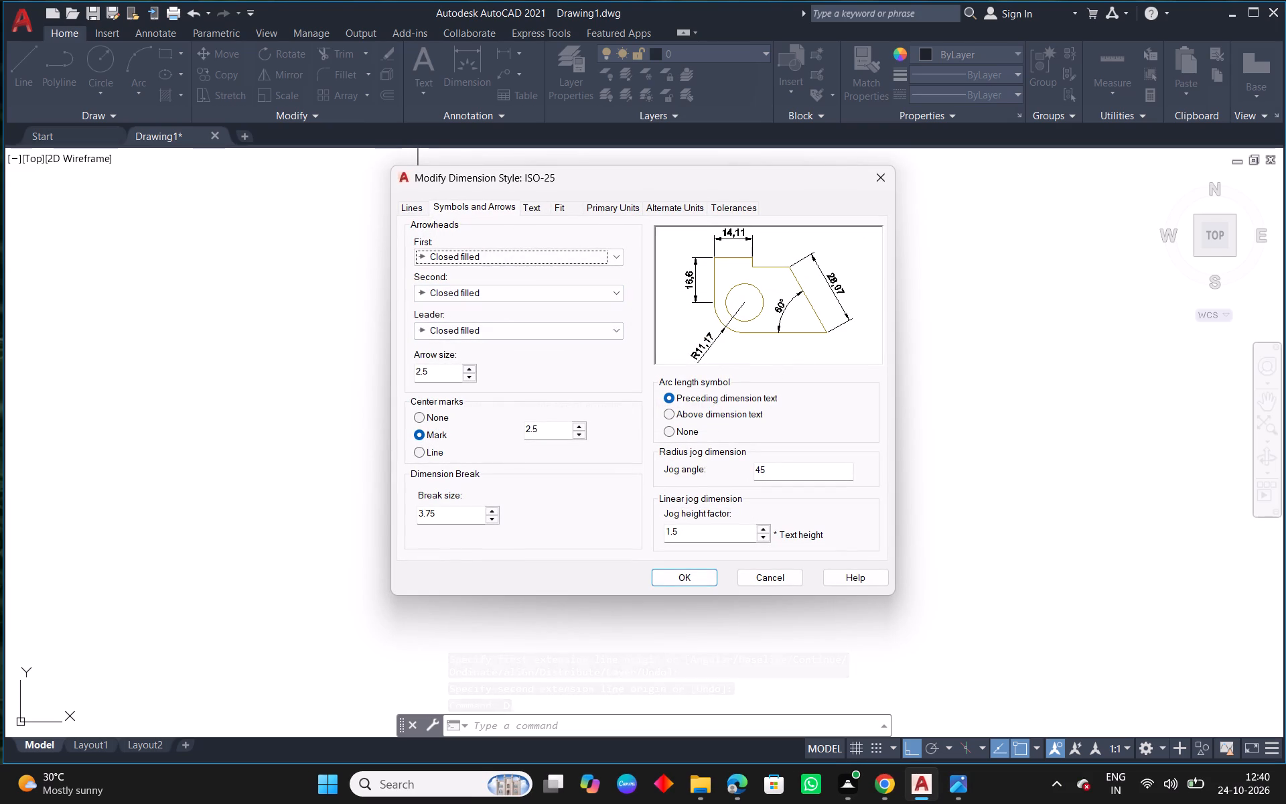
left_click(452, 377)
key("BackSpace")
key("BackSpace")
key("BackSpace")
key("BackSpace")
key("BackSpace")
key("BackSpace")
key("BackSpace")
type("40")
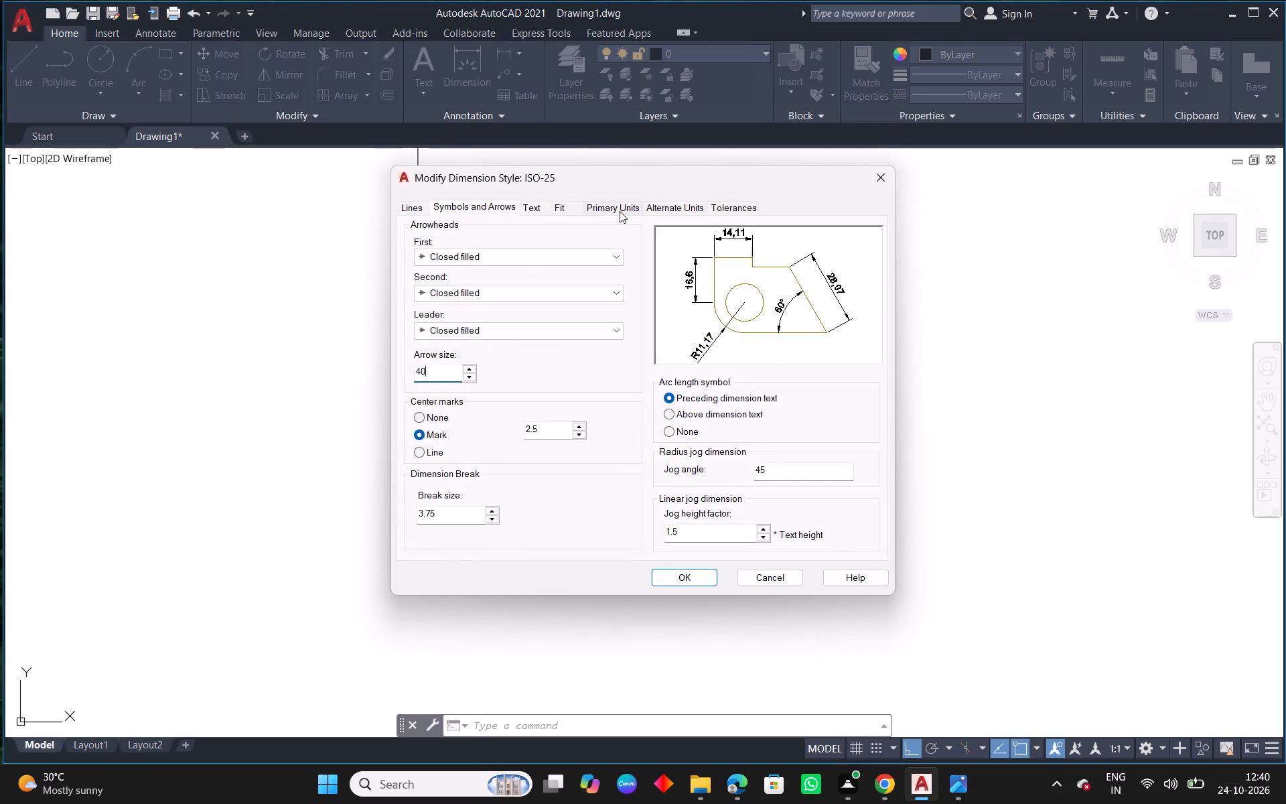
Set the ISO-25 dimension style's text height to 50 and apply the style changes.
left_click(620, 211)
left_click(532, 210)
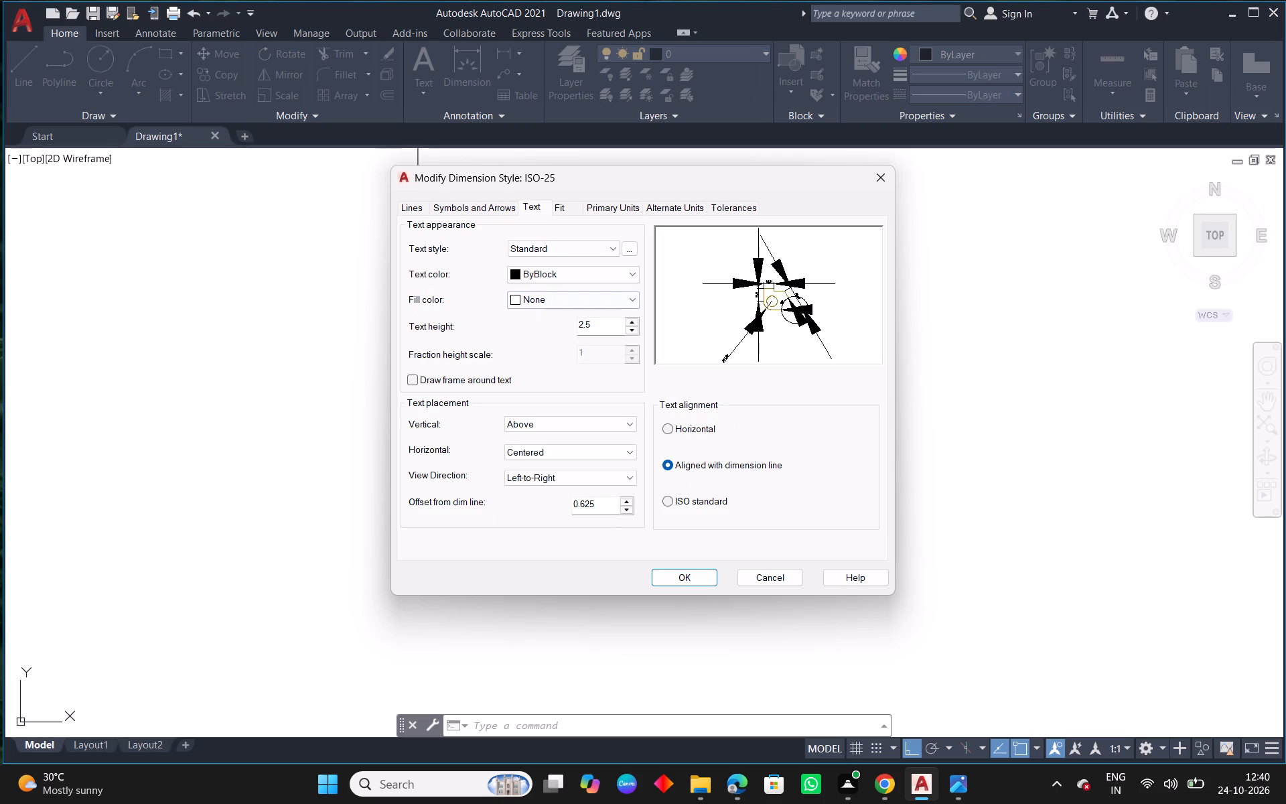
left_click_drag(615, 324, 550, 320)
key("BackSpace")
type("50")
key("Return")
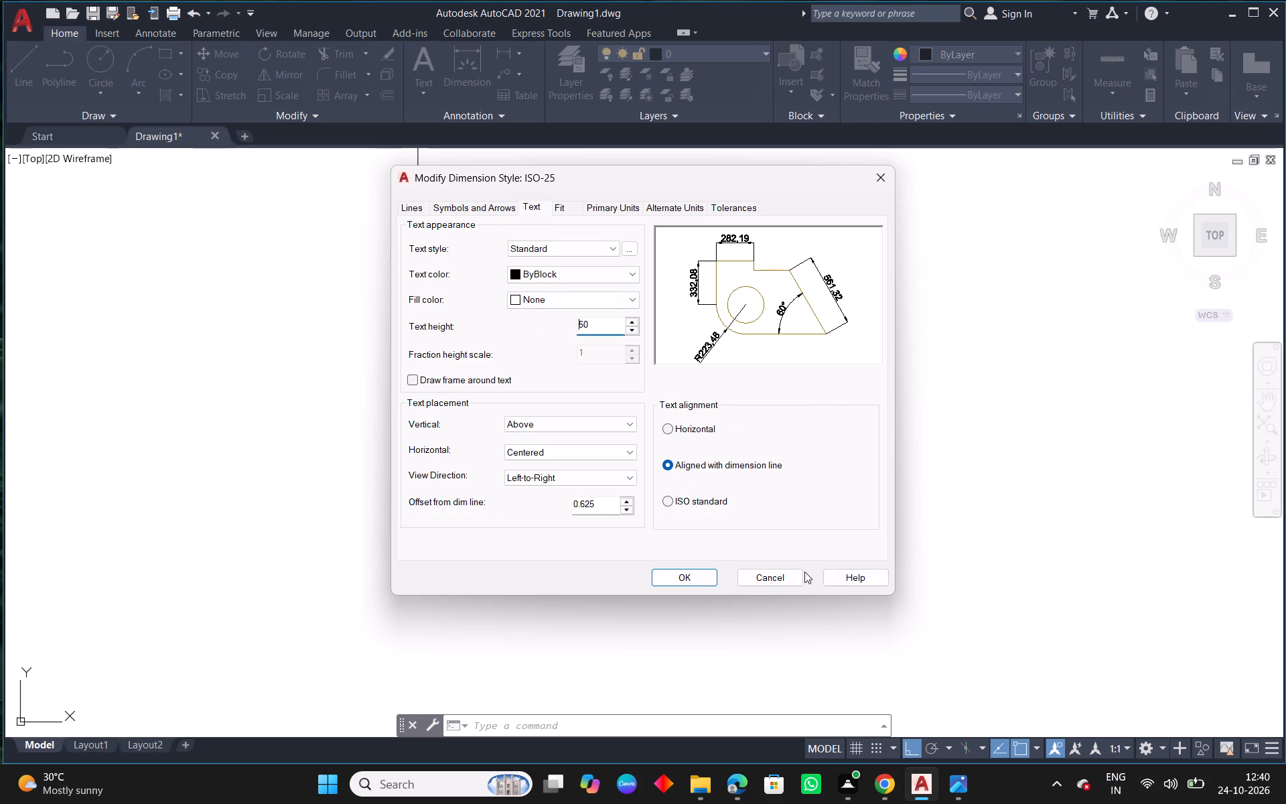
left_click(670, 572)
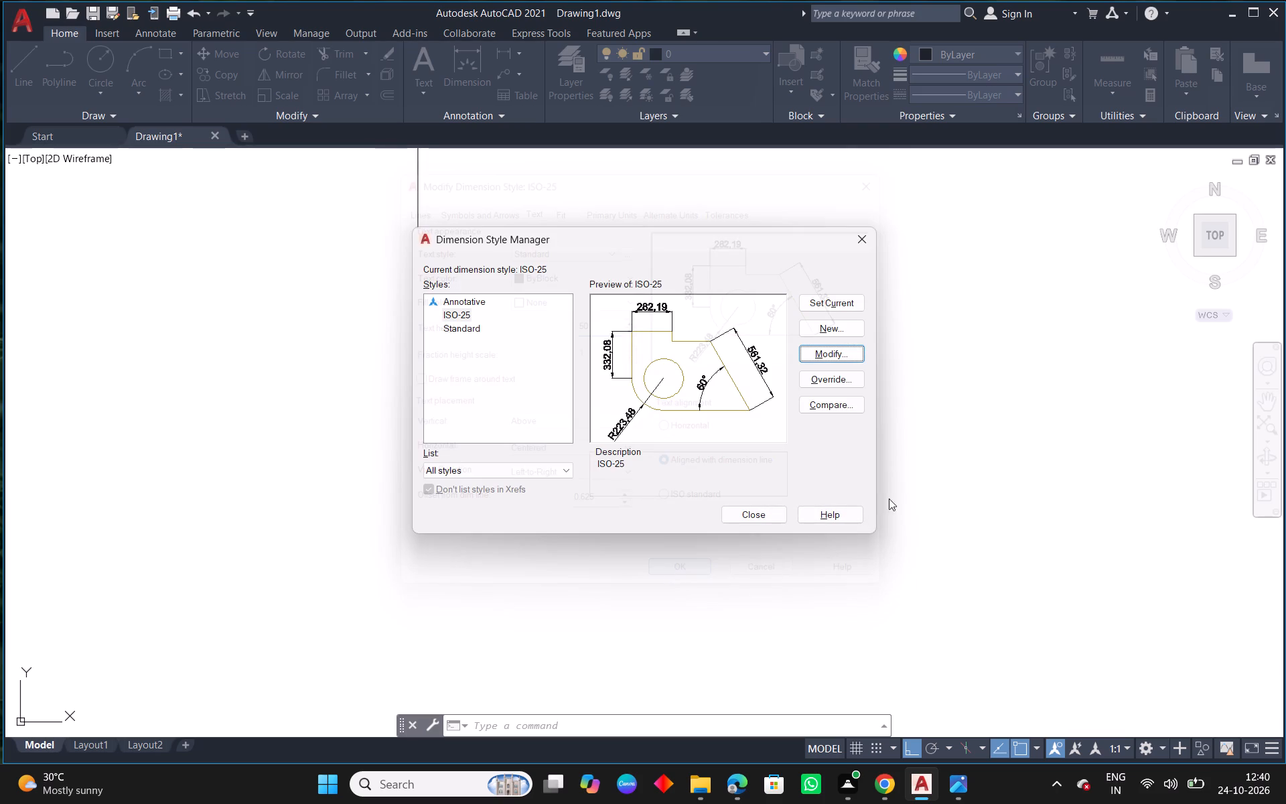
Make ISO-25 the current dimension style and close the style manager.
left_click(831, 297)
left_click(941, 443)
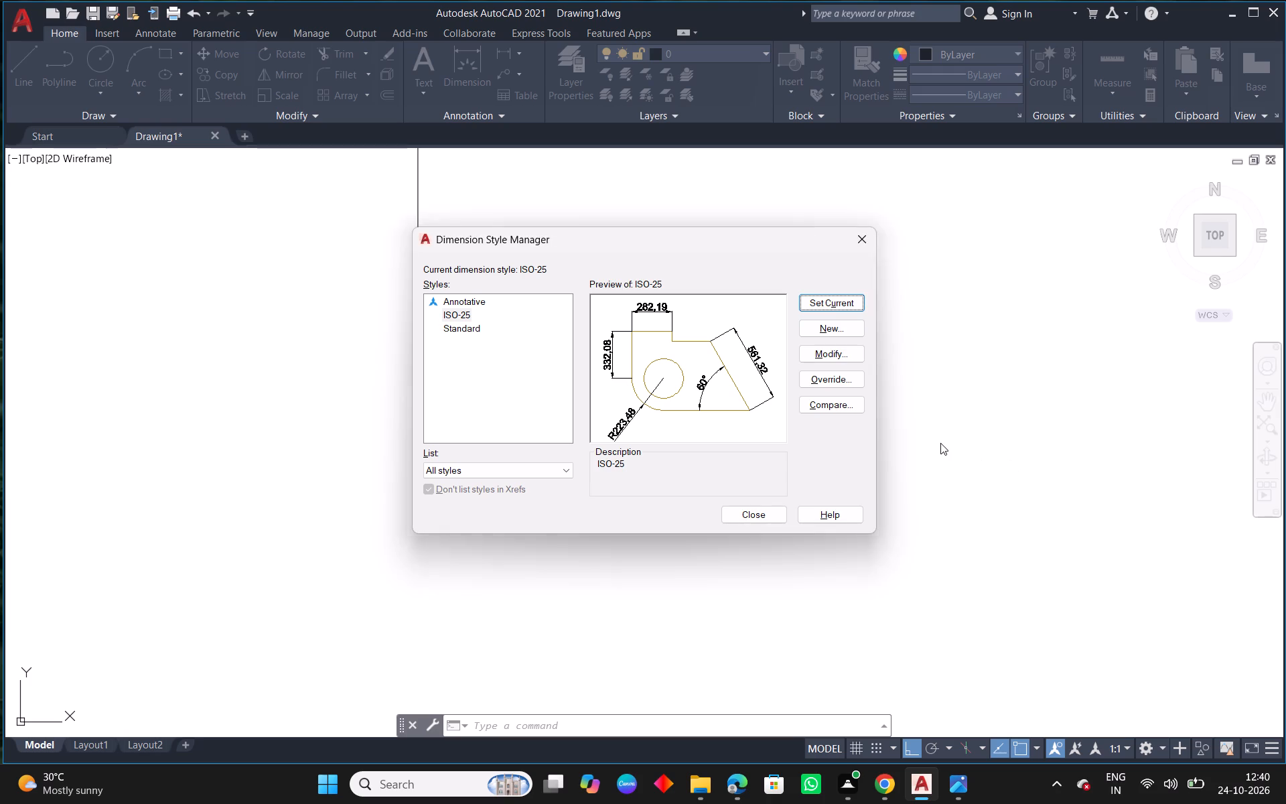
left_click(829, 304)
left_click(870, 239)
key("Escape")
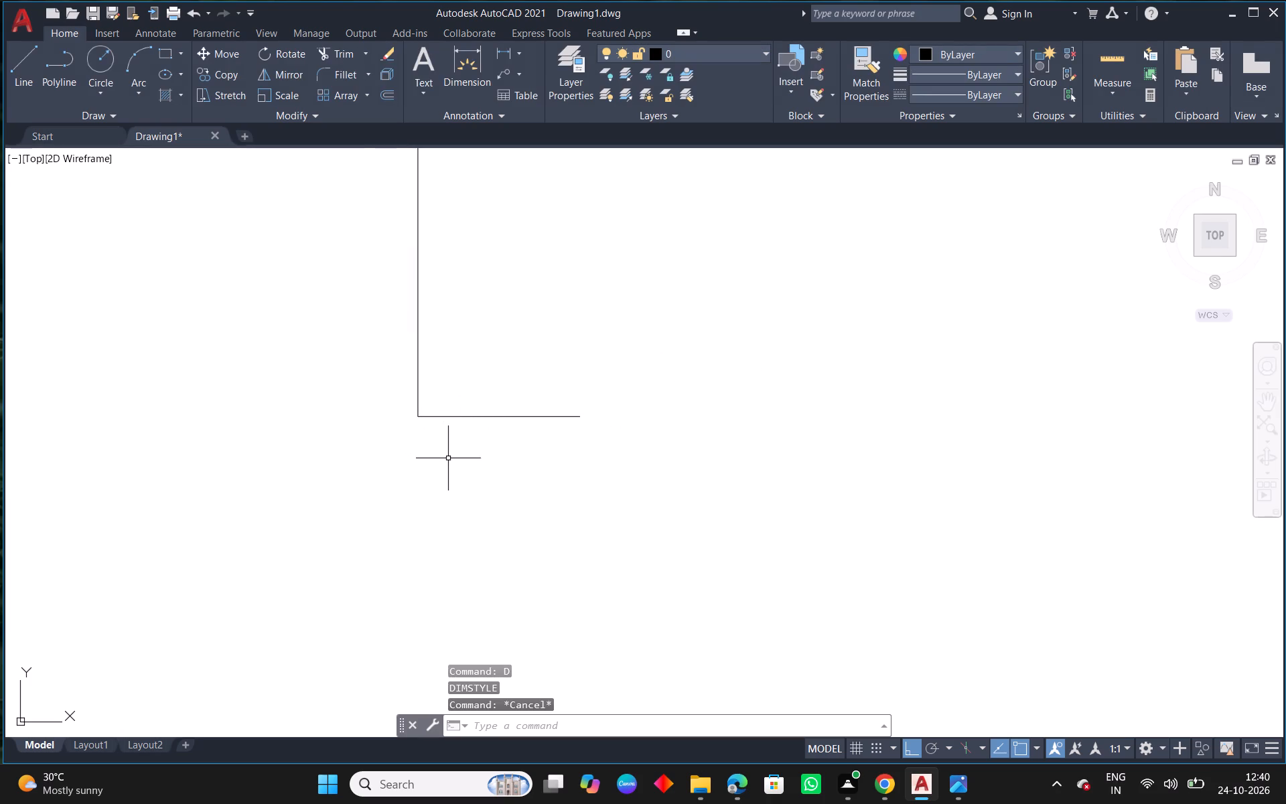
Dimension the length of the horizontal base line, placing the dimension just below it.
left_click(466, 86)
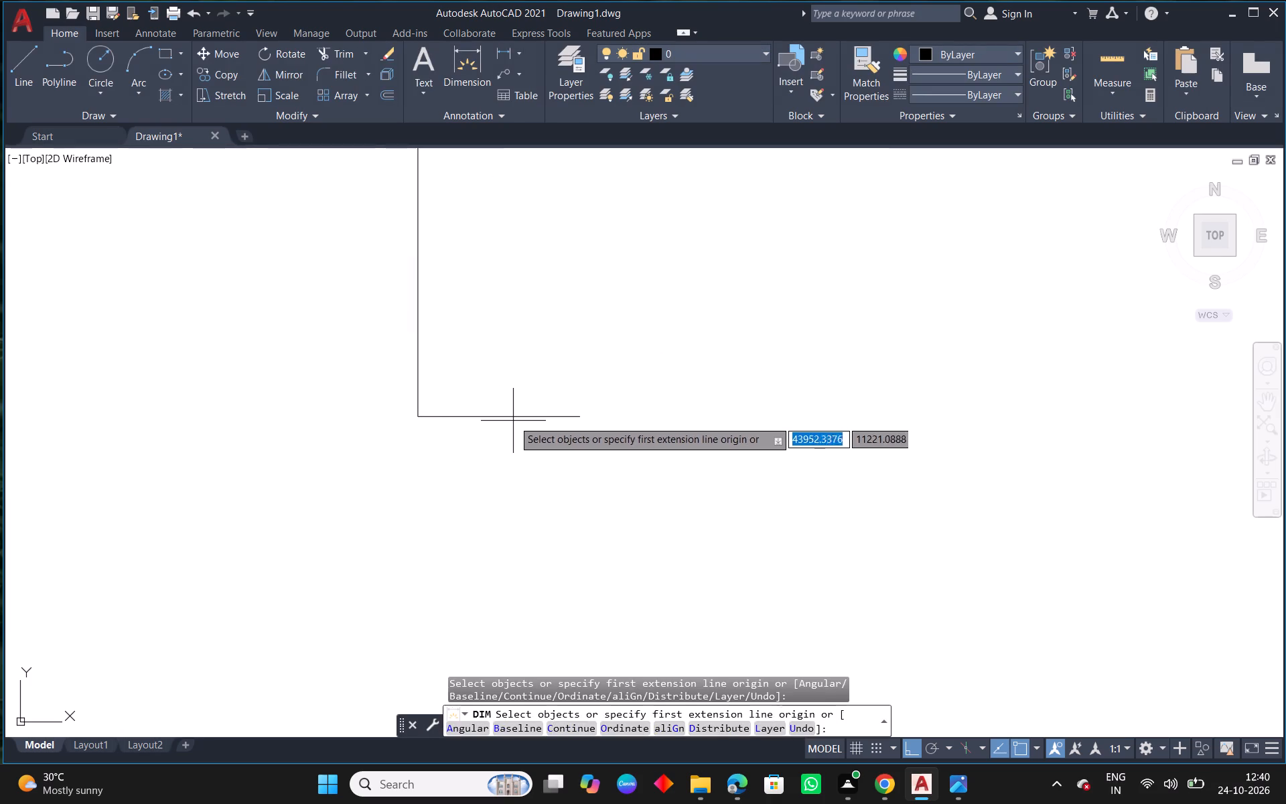
left_click(550, 417)
left_click(553, 453)
key("Escape")
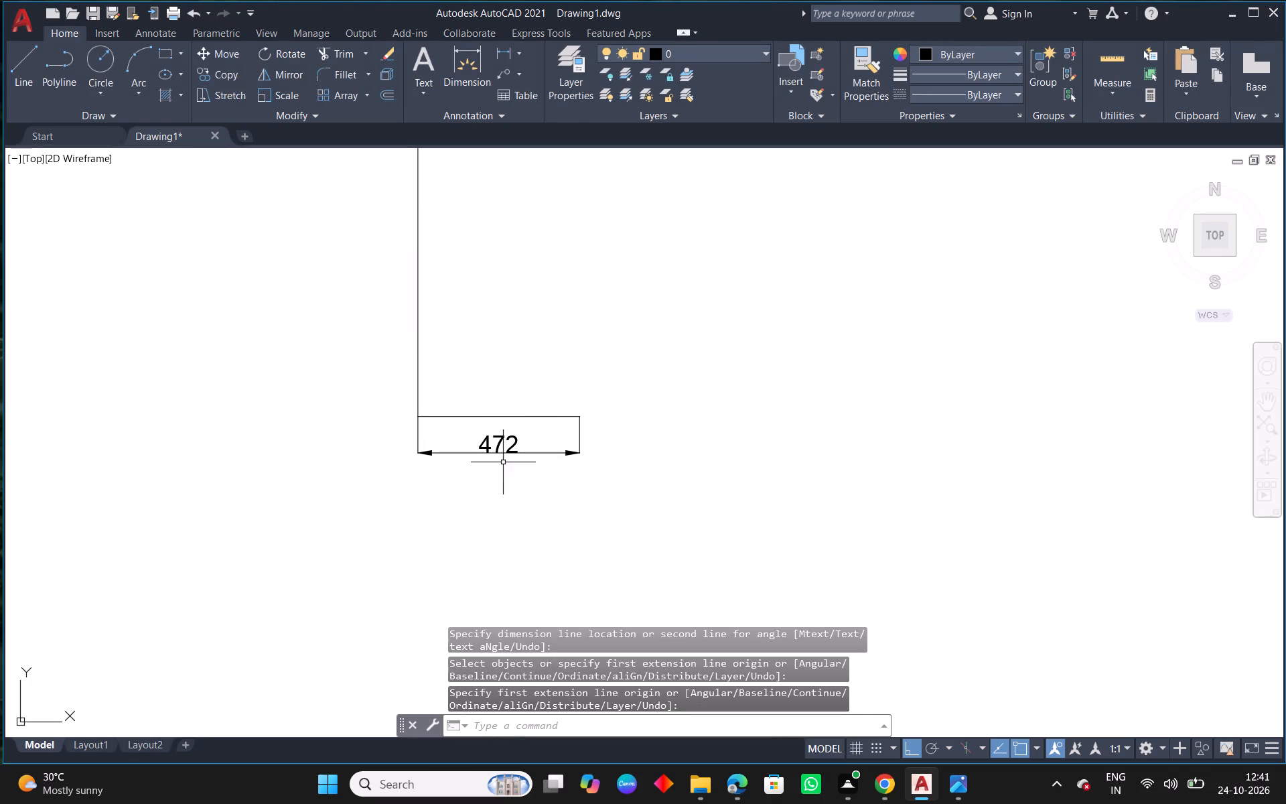
Offset the long vertical line 472 to the right.
scroll(515, 496, "down", 3)
type("O 4")
type("72")
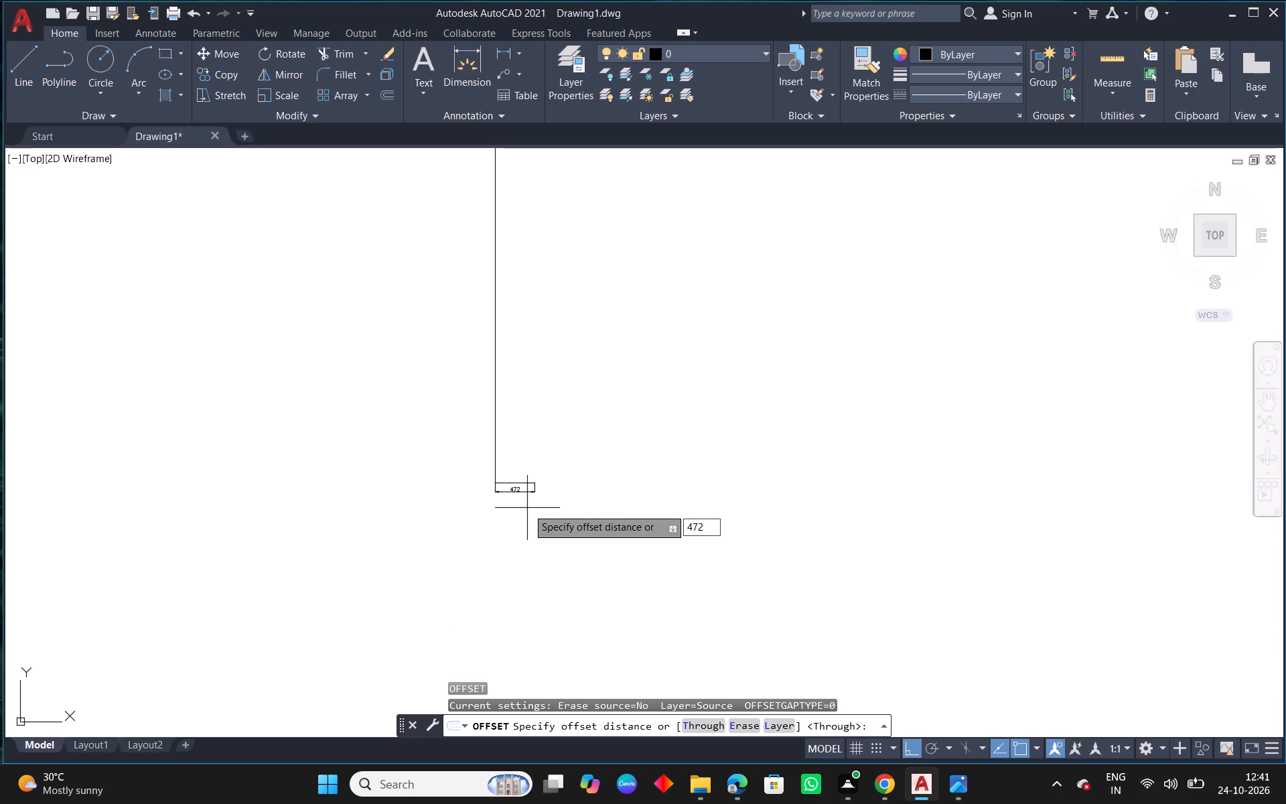
key("Return")
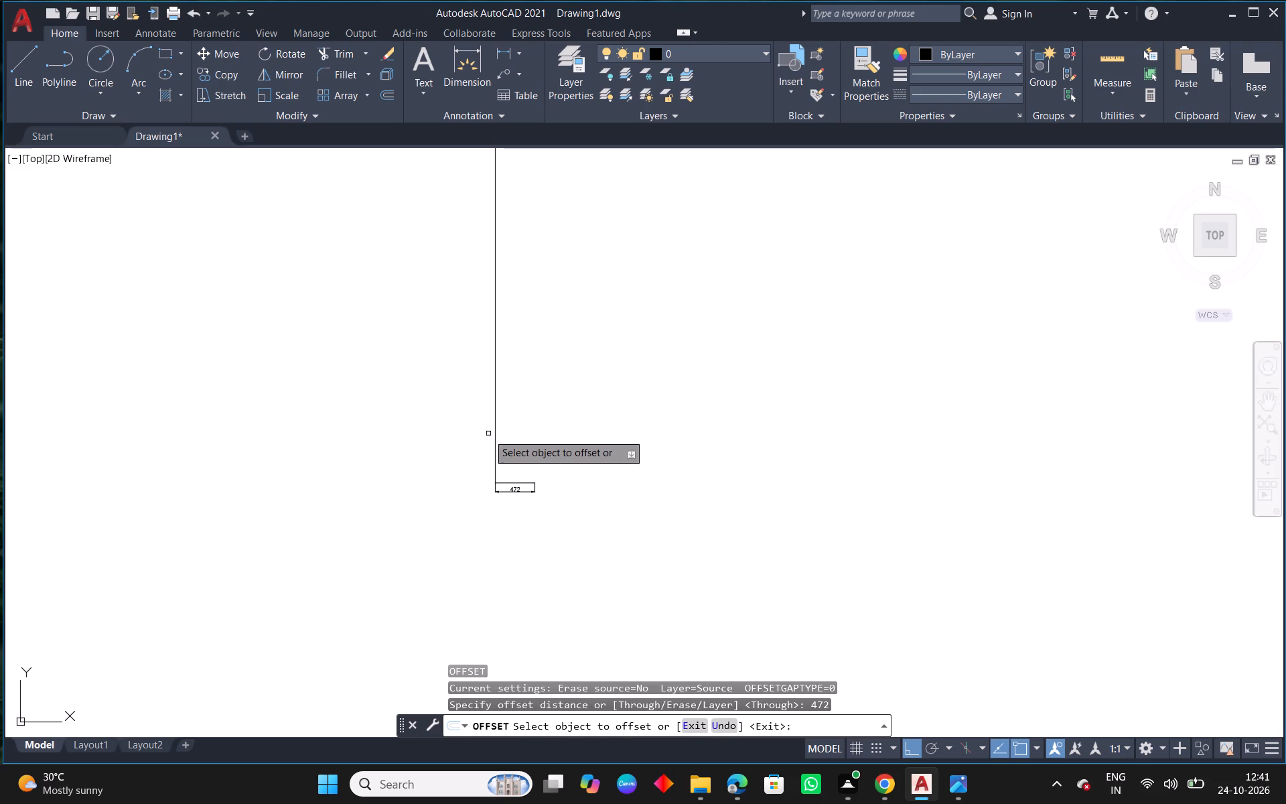
left_click_drag(496, 433, 516, 433)
left_click(593, 433)
key("Escape")
Check the reference elevation's bay widths and offset the new vertical line 600 to the right.
scroll(539, 484, "down", 3)
middle_click_drag(864, 576, 634, 528)
scroll(622, 523, "down", 3)
middle_click_drag(634, 528, 642, 533)
middle_click_drag(942, 490, 772, 541)
scroll(803, 358, "up", 2)
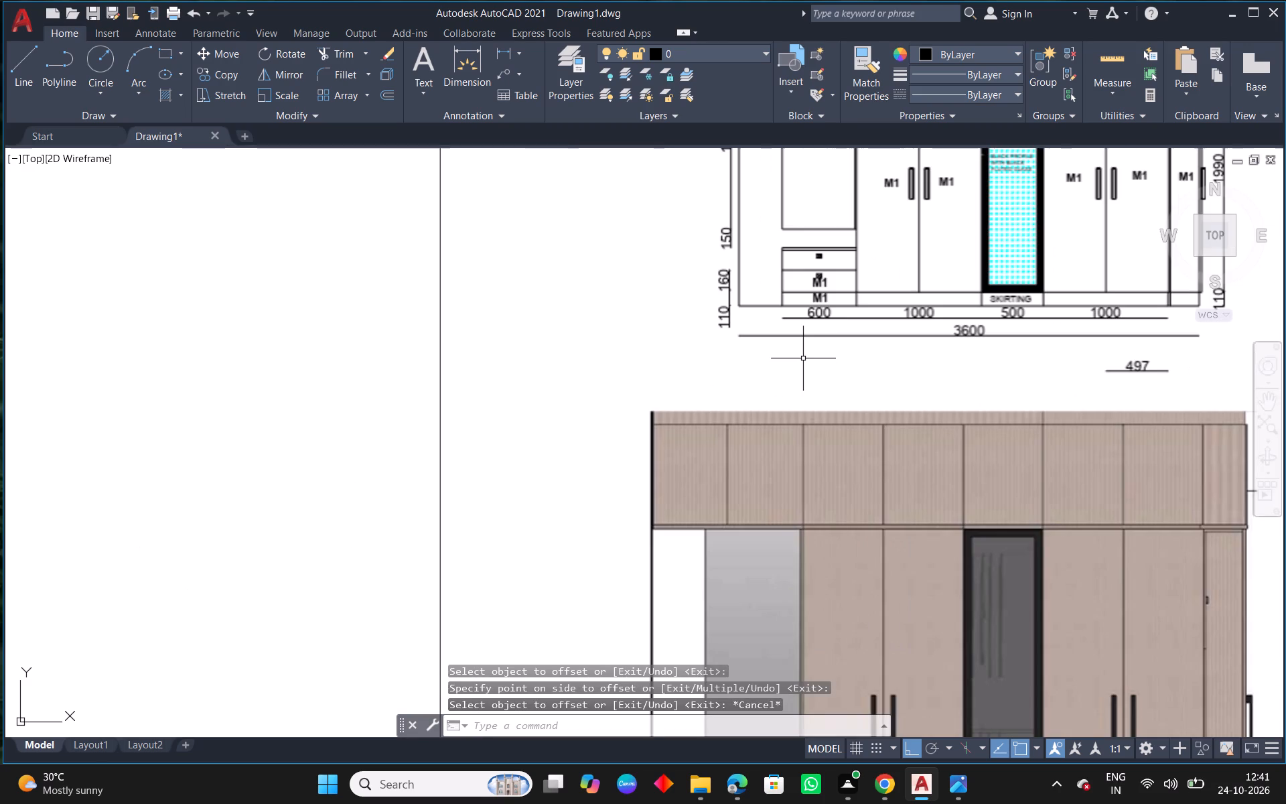
scroll(665, 402, "down", 1)
middle_click_drag(365, 505, 1006, 376)
scroll(675, 546, "up", 4)
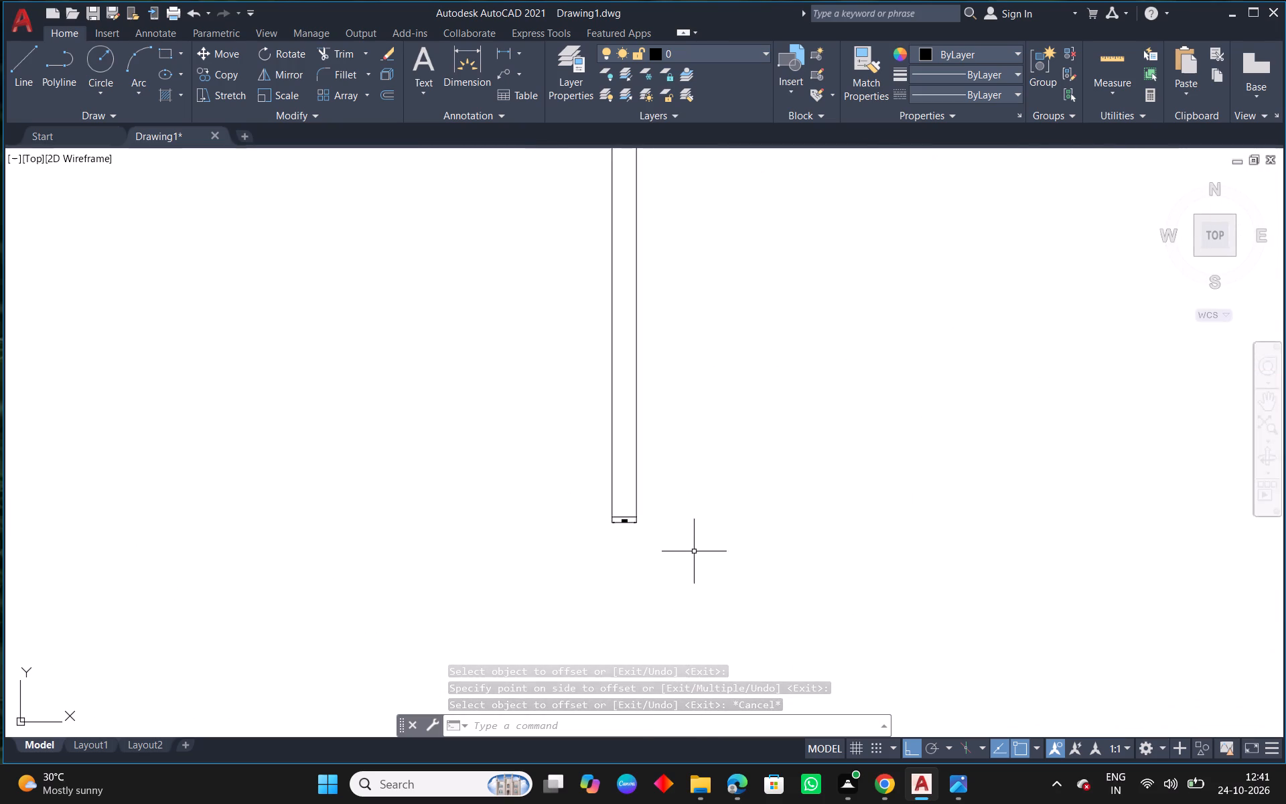
scroll(624, 527, "up", 4)
type("O 600")
key("Return")
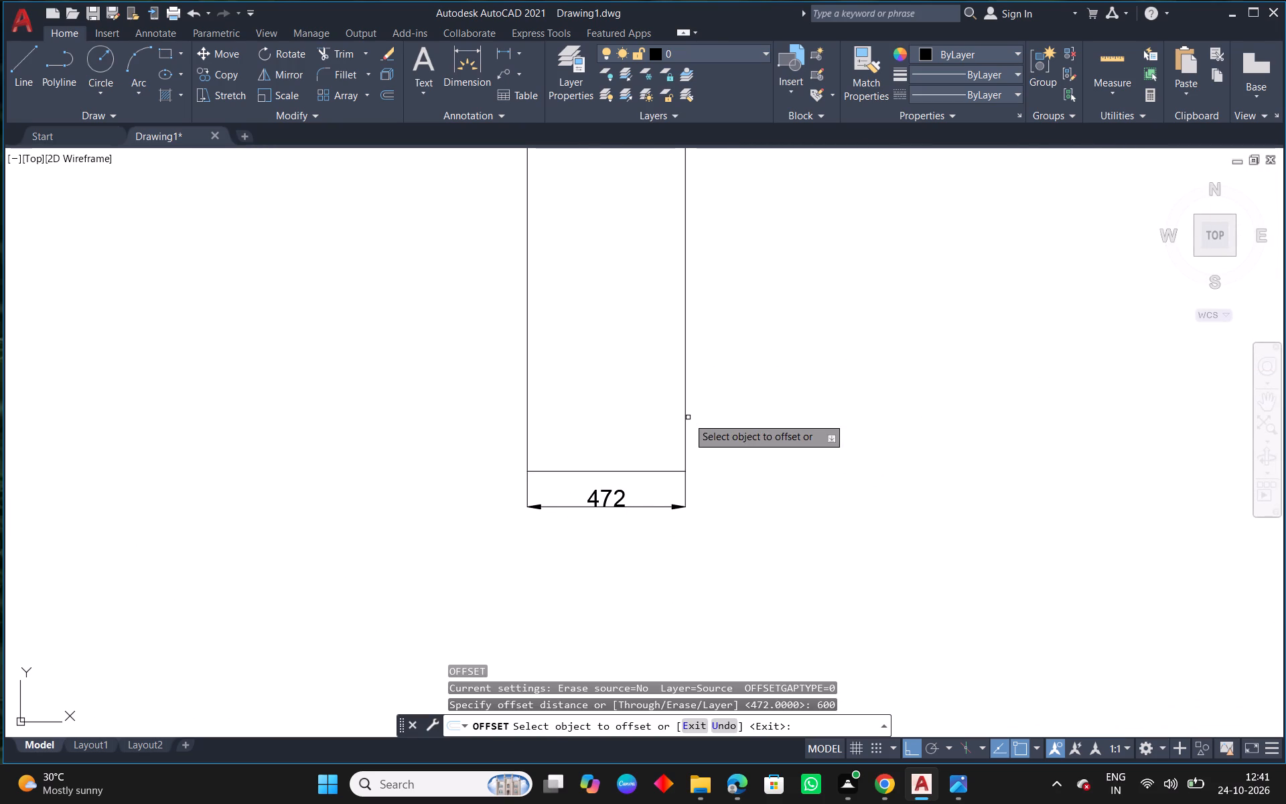
left_click_drag(687, 421, 719, 421)
left_click(804, 420)
Examine the bottom bay widths of the outer view in the reference image.
scroll(585, 484, "down", 3)
middle_click_drag(1027, 486, 739, 478)
scroll(640, 484, "down", 3)
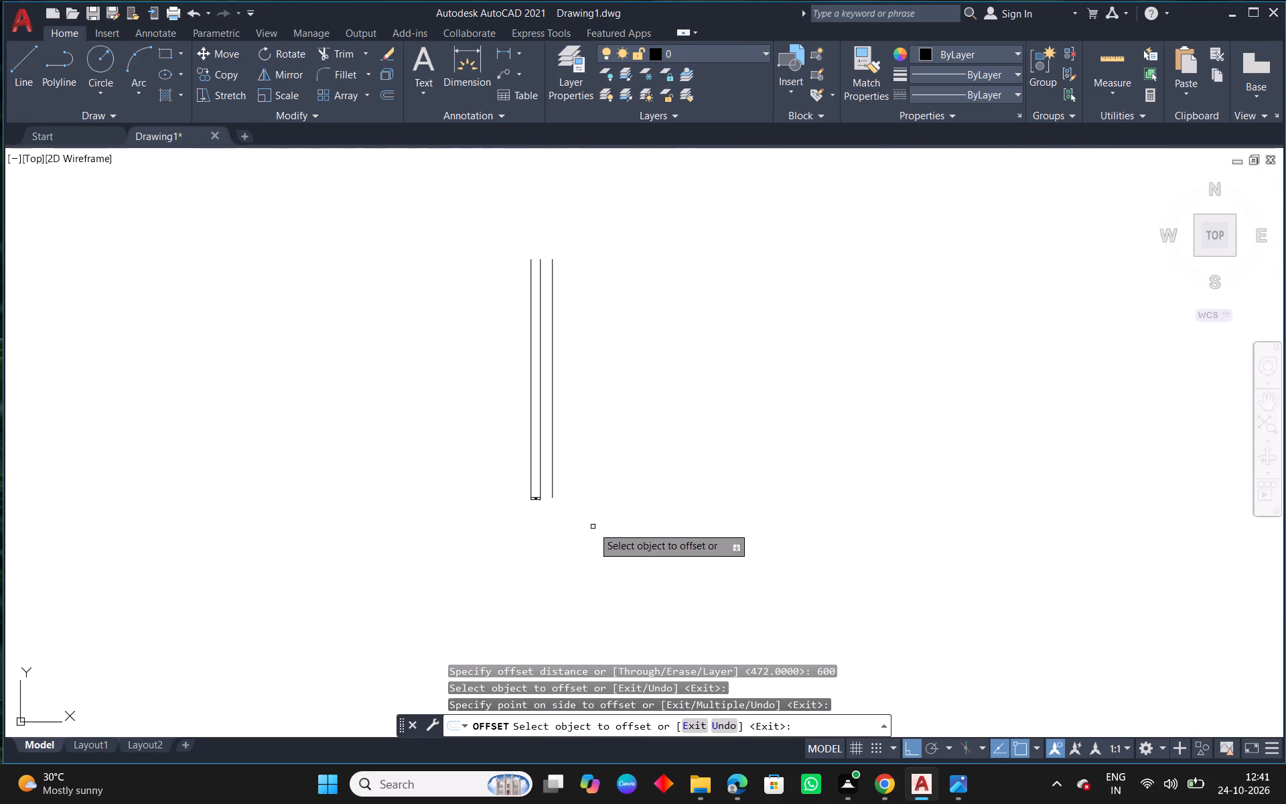
scroll(873, 490, "down", 3)
middle_click_drag(978, 474, 463, 536)
scroll(465, 555, "down", 2)
scroll(588, 389, "up", 4)
middle_click_drag(617, 569, 628, 558)
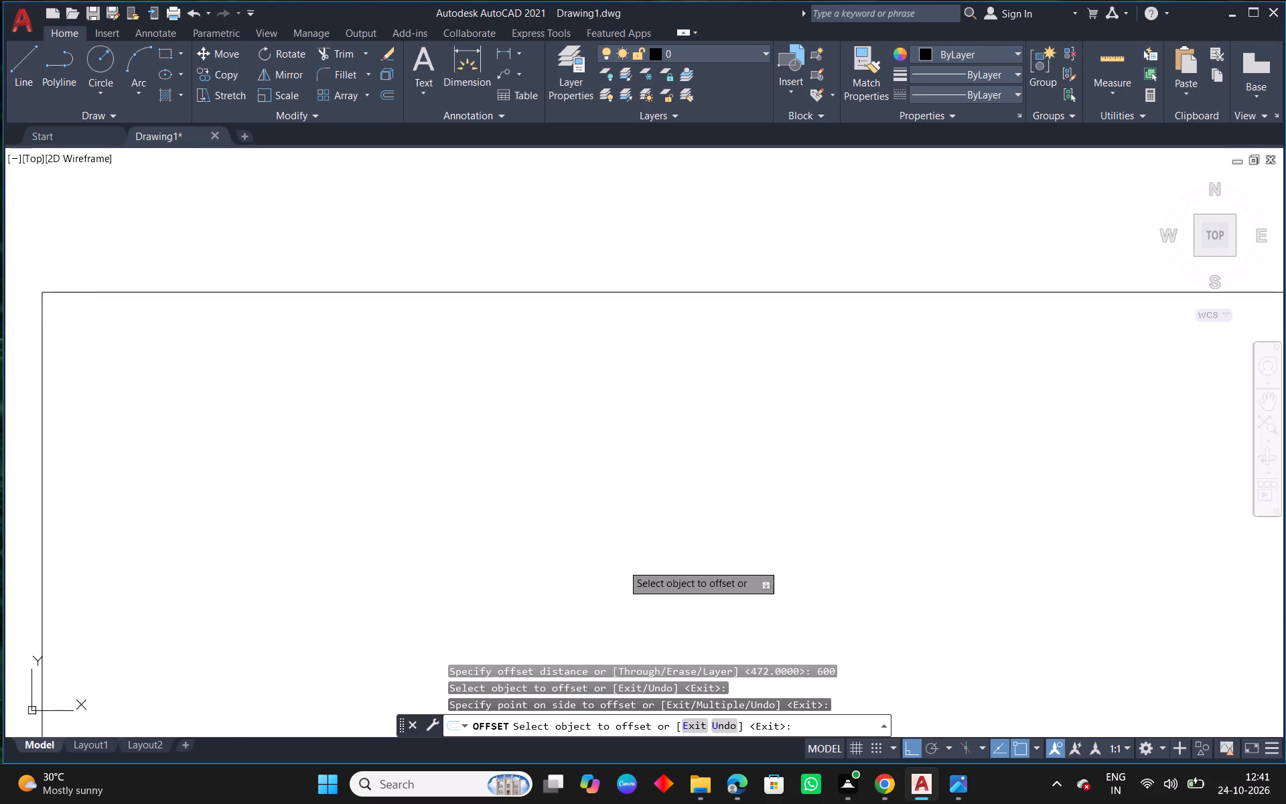
middle_click_drag(628, 558, 821, 387)
middle_click_drag(1004, 541, 979, 384)
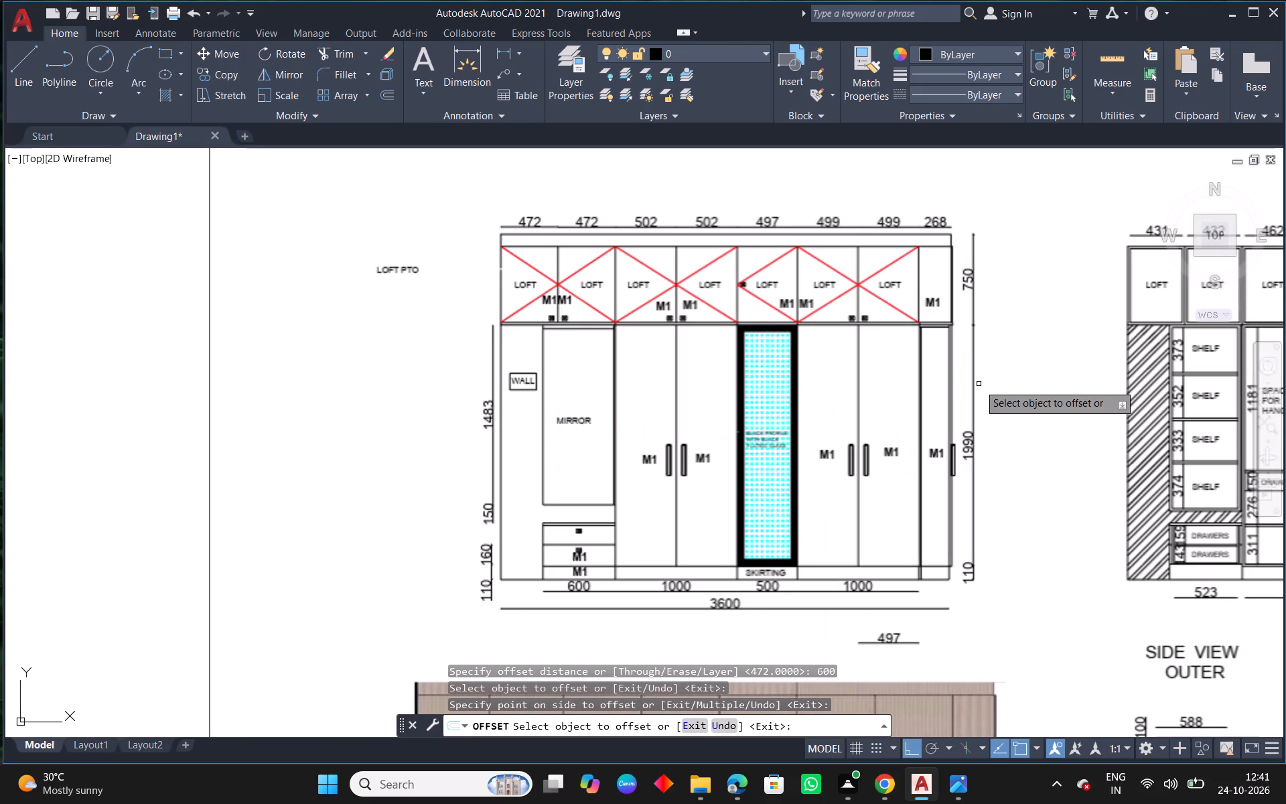
middle_click_drag(705, 625, 1062, 470)
scroll(1060, 467, "down", 1)
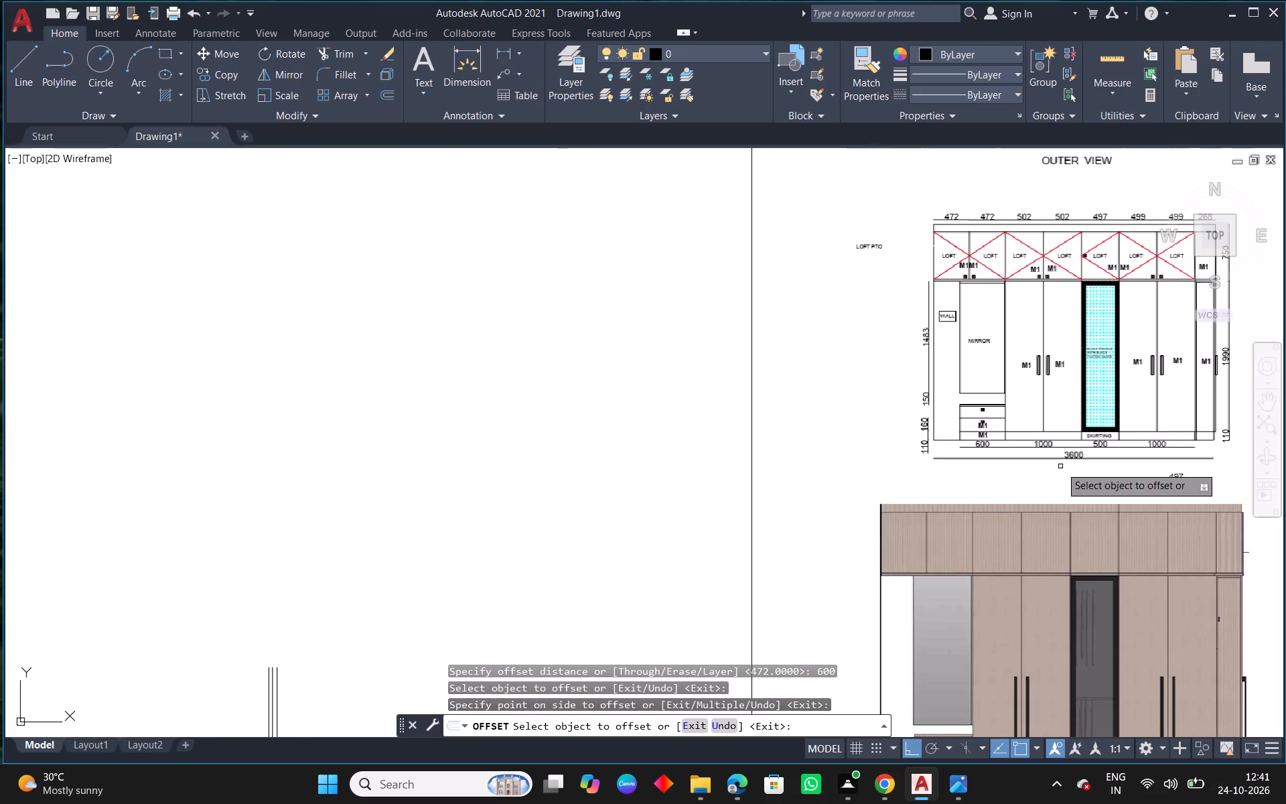
middle_click_drag(626, 525, 831, 293)
scroll(376, 653, "up", 2)
scroll(636, 330, "up", 4)
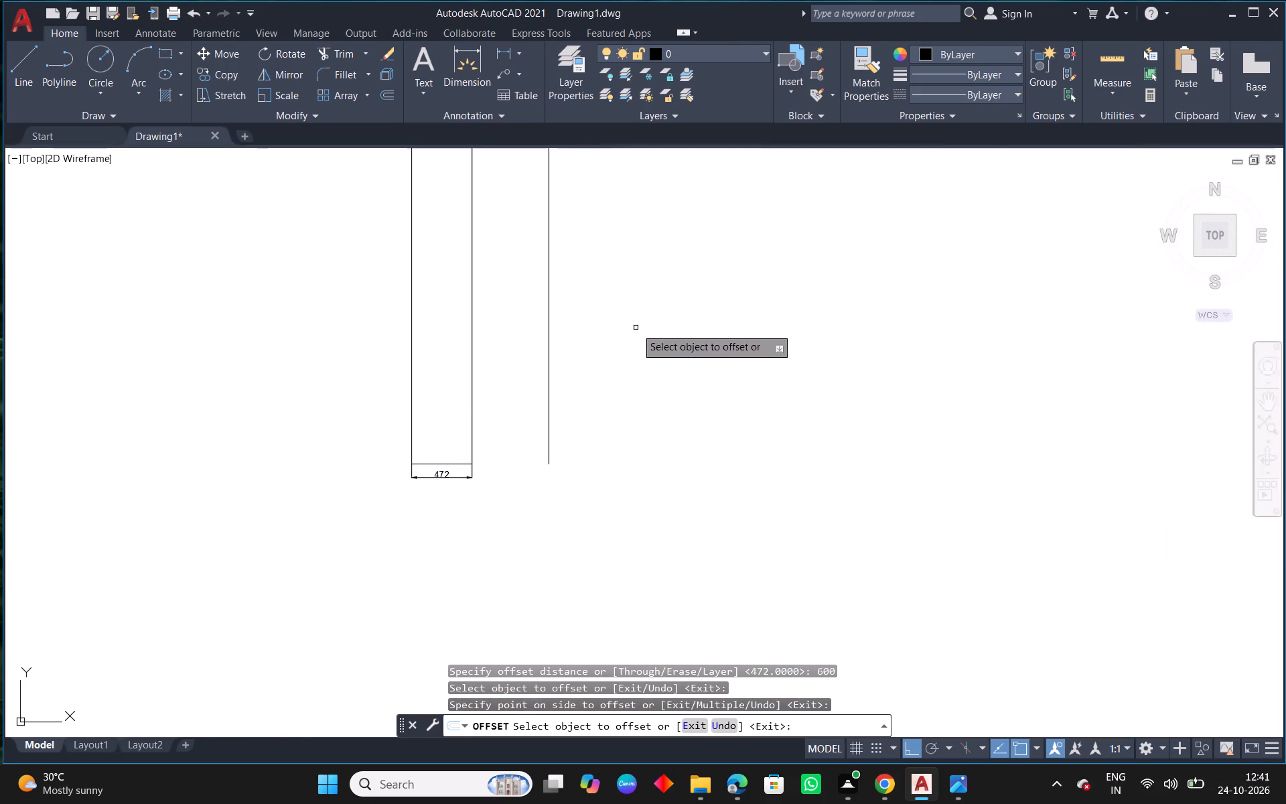
key("Escape")
Fillet the base line with the rightmost vertical line at radius 0 so they meet in a corner.
scroll(471, 487, "up", 1)
middle_click_drag(601, 460, 640, 519)
key("f")
key("space")
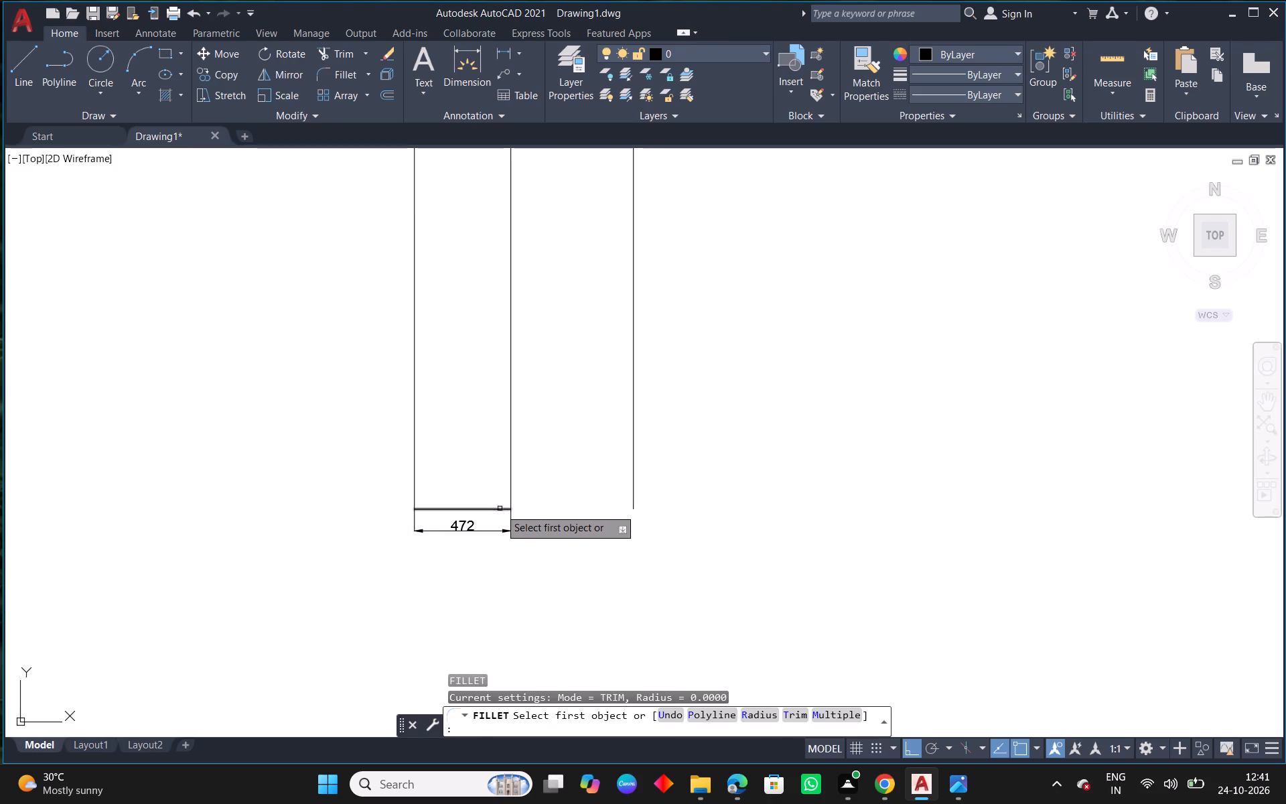
left_click(500, 511)
left_click(634, 478)
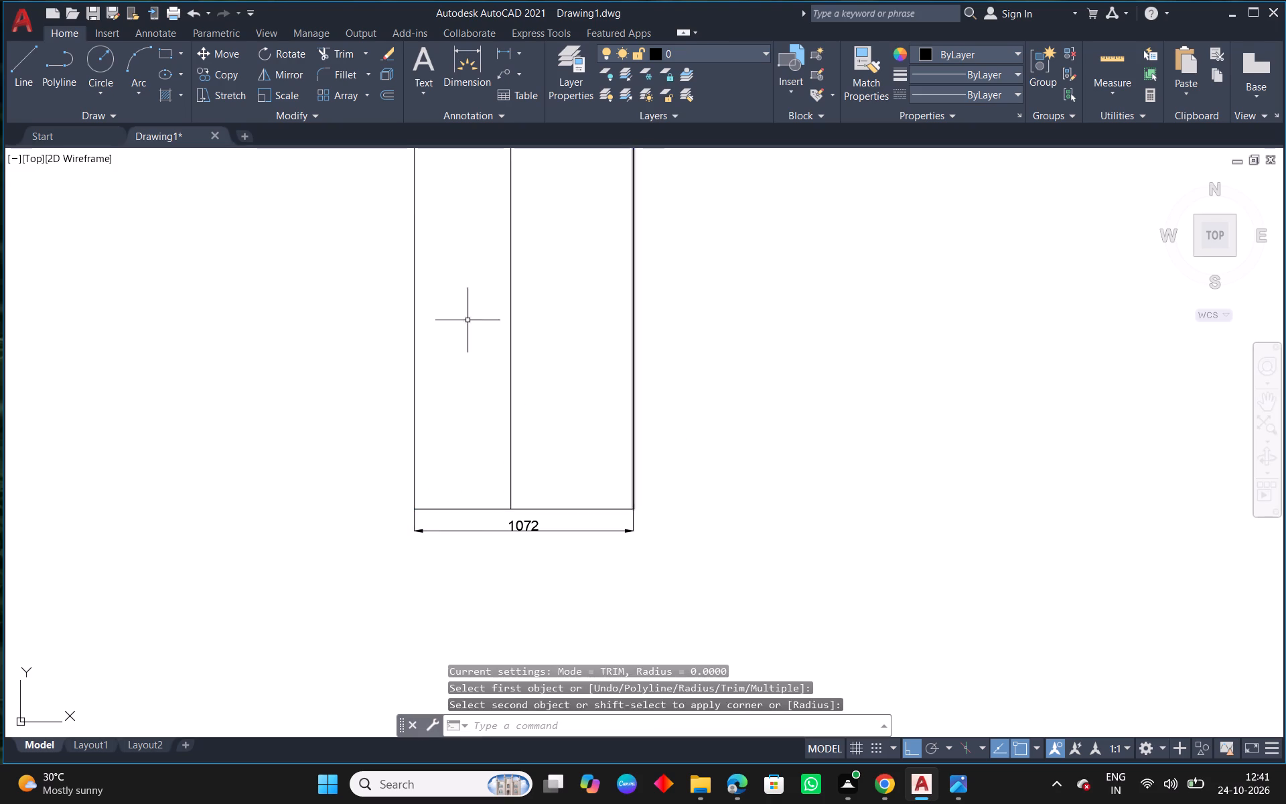
key("Escape")
Stretch the base dimension's right end back to the middle vertical line so it spans only the 472 bay.
left_click(512, 529)
scroll(573, 535, "up", 1)
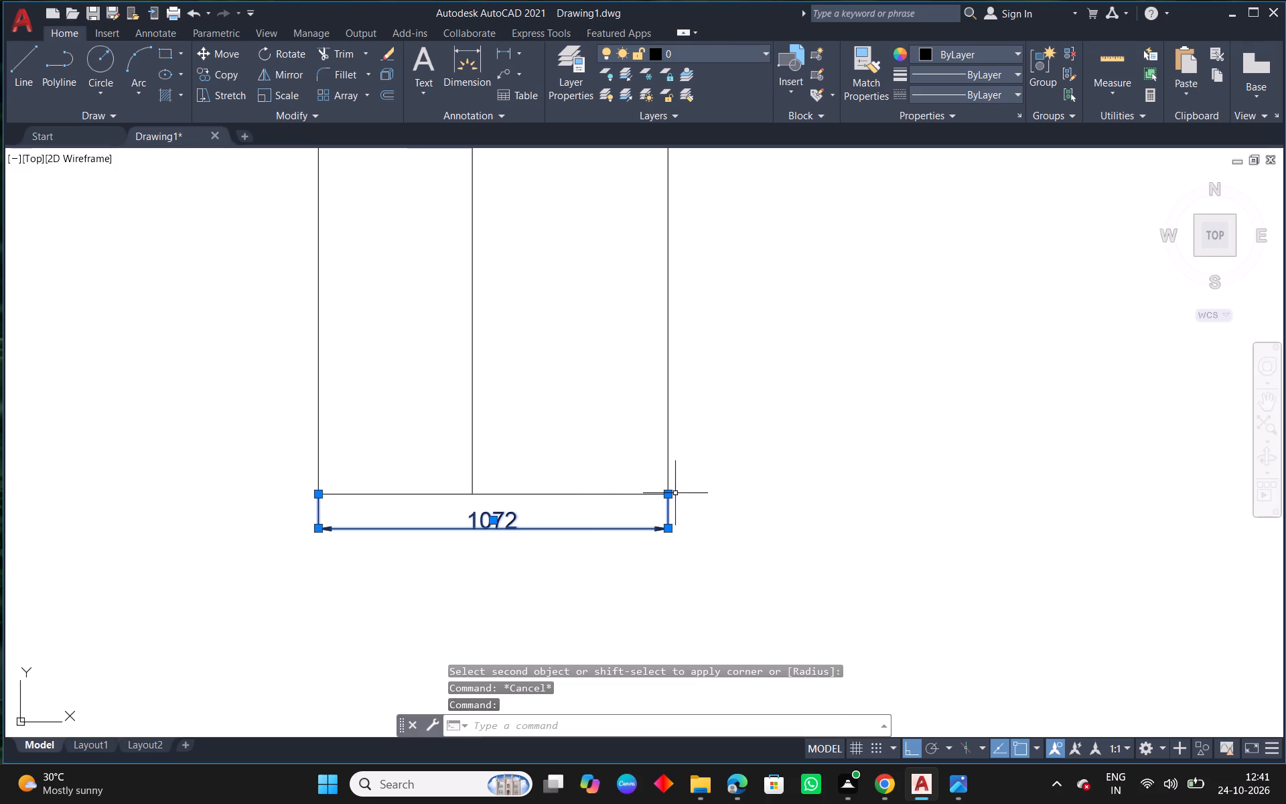
left_click(668, 496)
left_click(475, 494)
key("Escape")
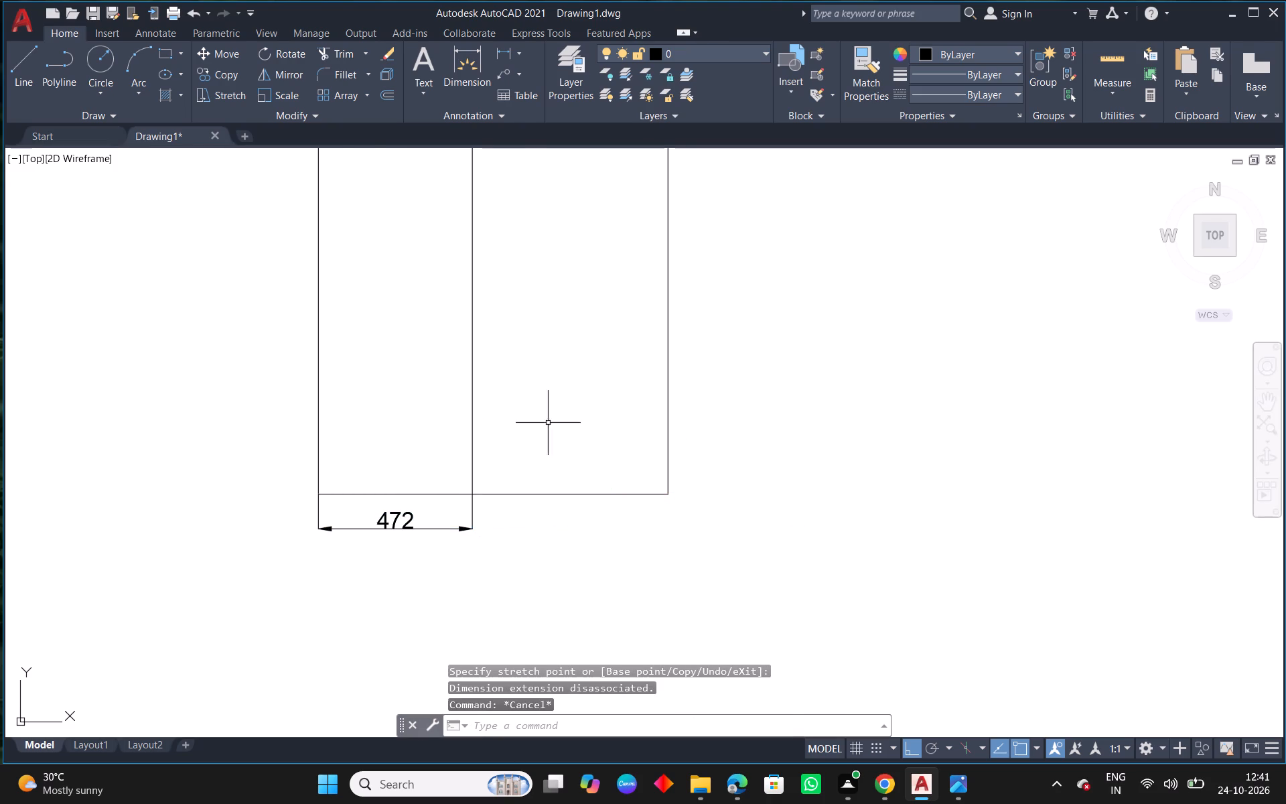
Dimension the second bay along the base, from the middle vertical line to the rightmost one, below the base line.
left_click(451, 65)
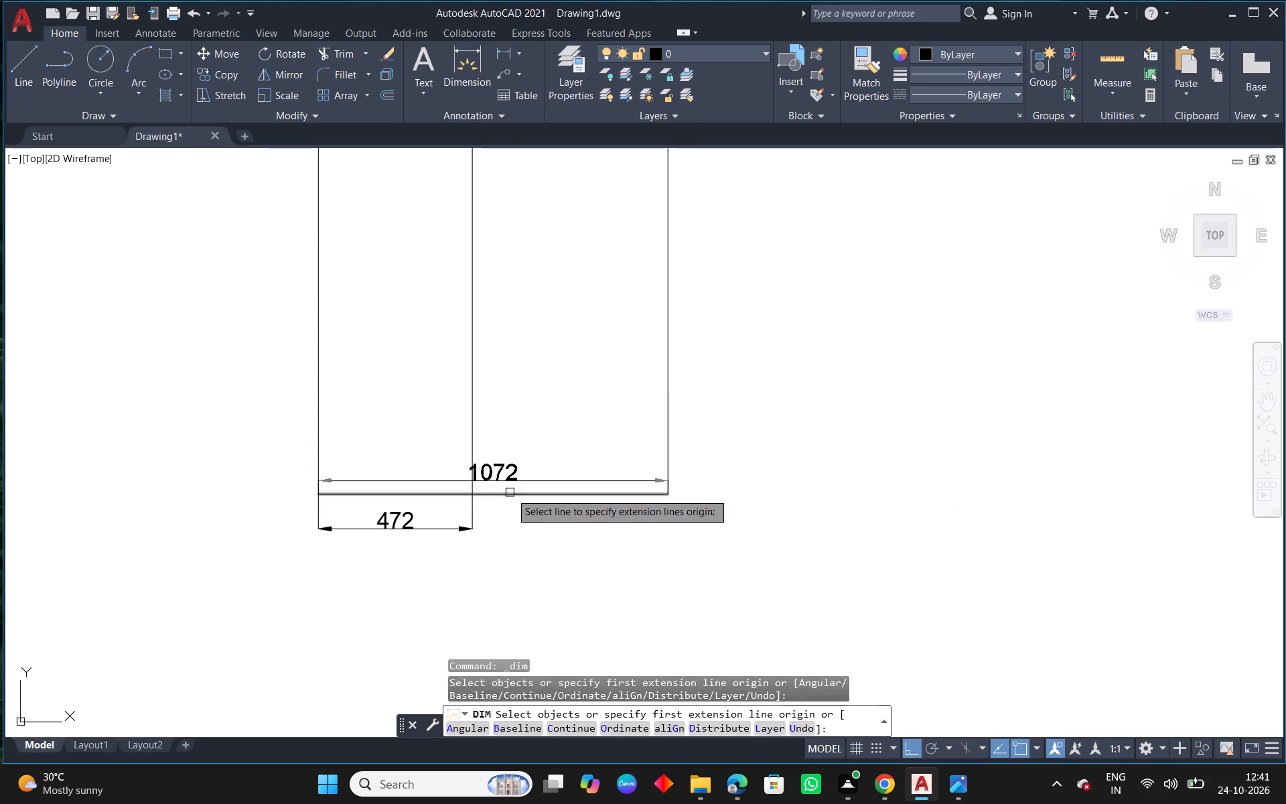
left_click(472, 494)
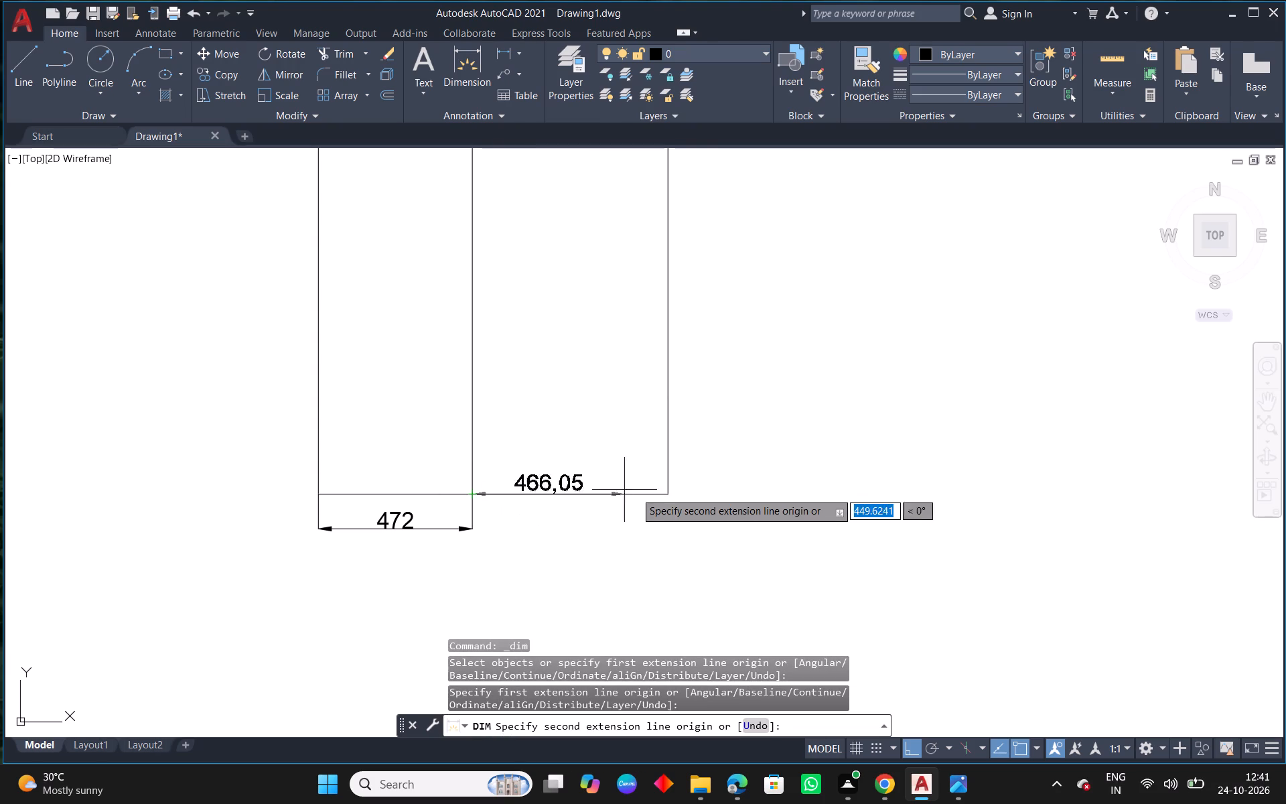
left_click(666, 492)
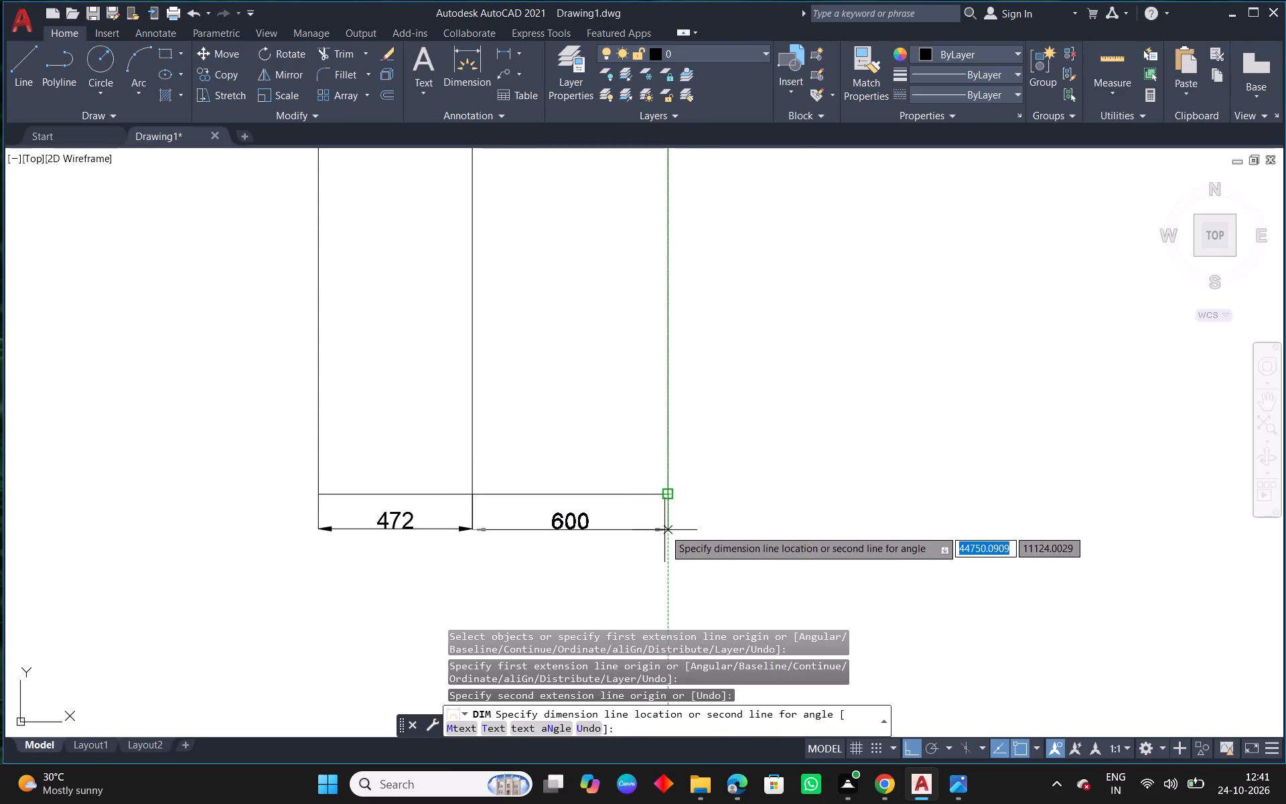
left_click(664, 527)
key("Escape")
Move the second bay's dimension line down to align with the 472 dimension line.
scroll(478, 537, "up", 4)
scroll(472, 479, "up", 1)
left_click(472, 478)
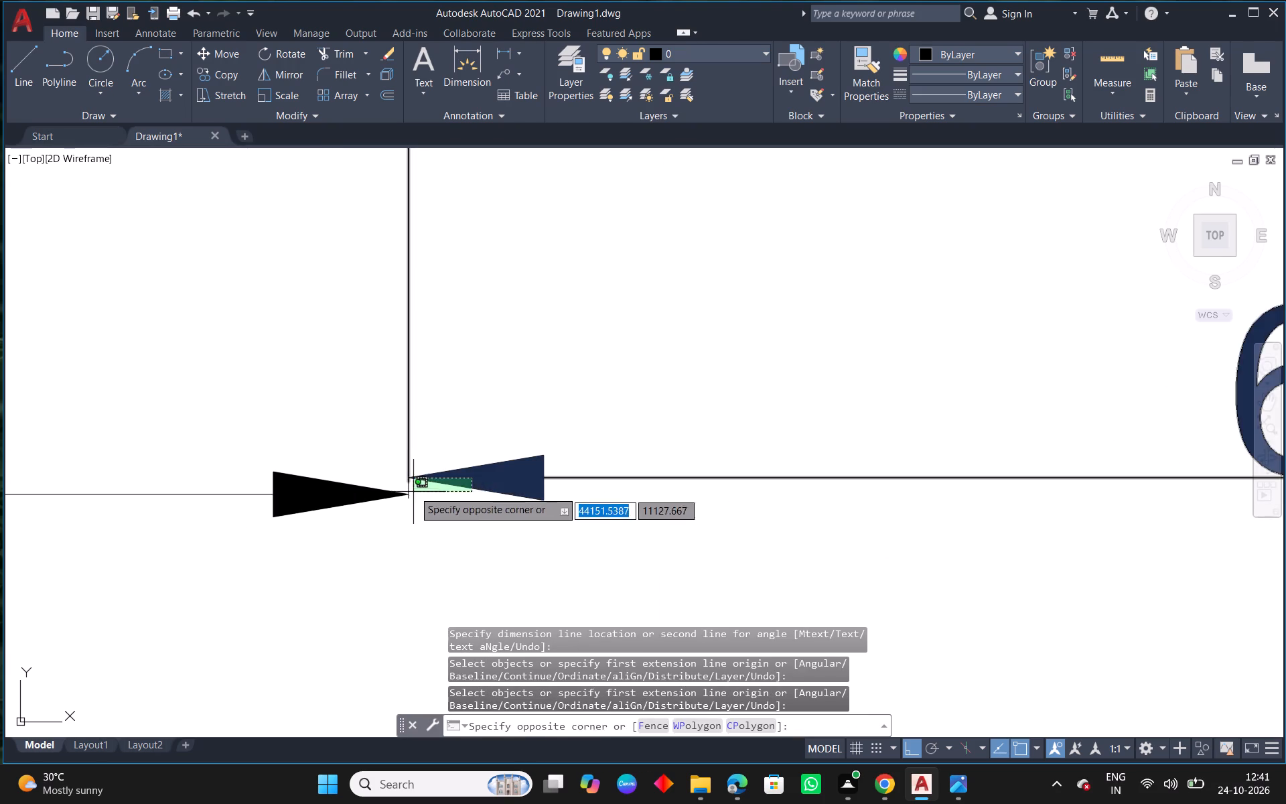
left_click(415, 484)
scroll(395, 488, "up", 1)
left_click(419, 473)
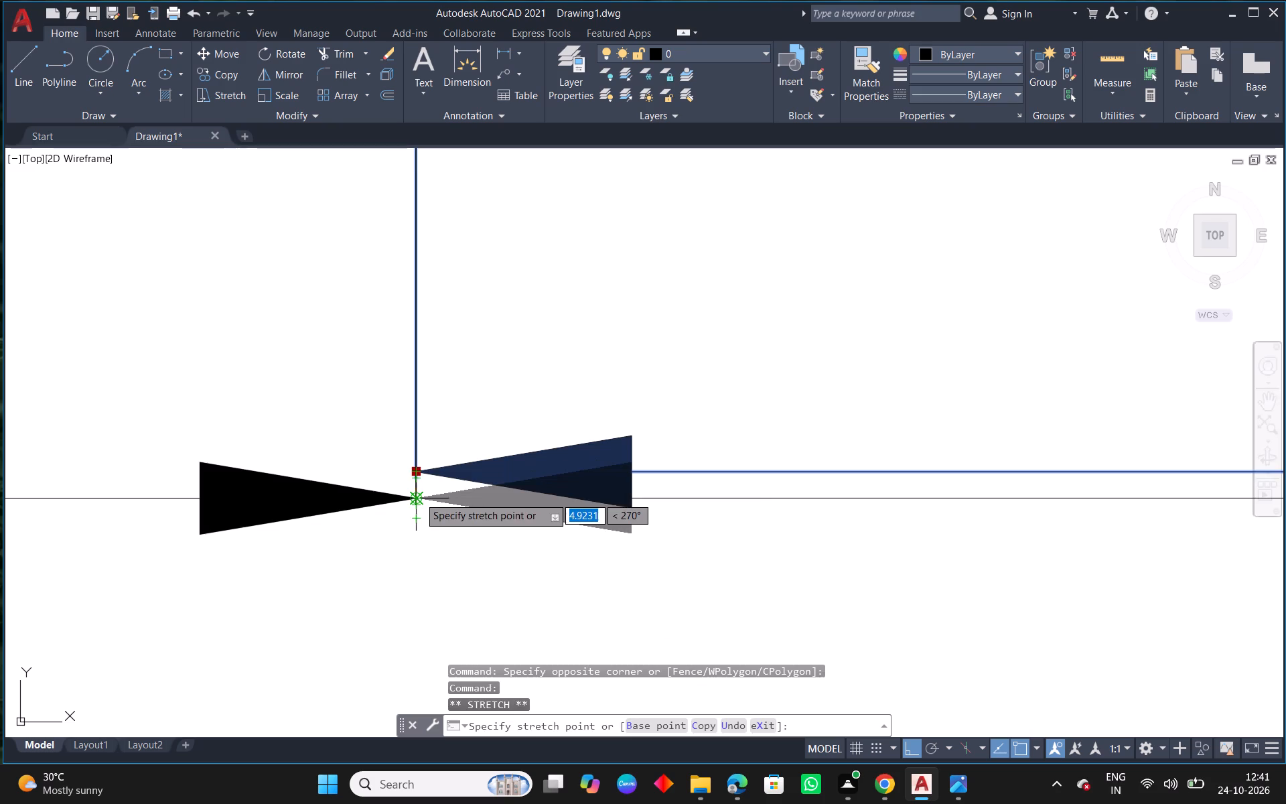
left_click(419, 496)
key("Escape")
Offset the rightmost vertical line 1000 to the right.
scroll(512, 511, "down", 10)
middle_click_drag(737, 539, 656, 526)
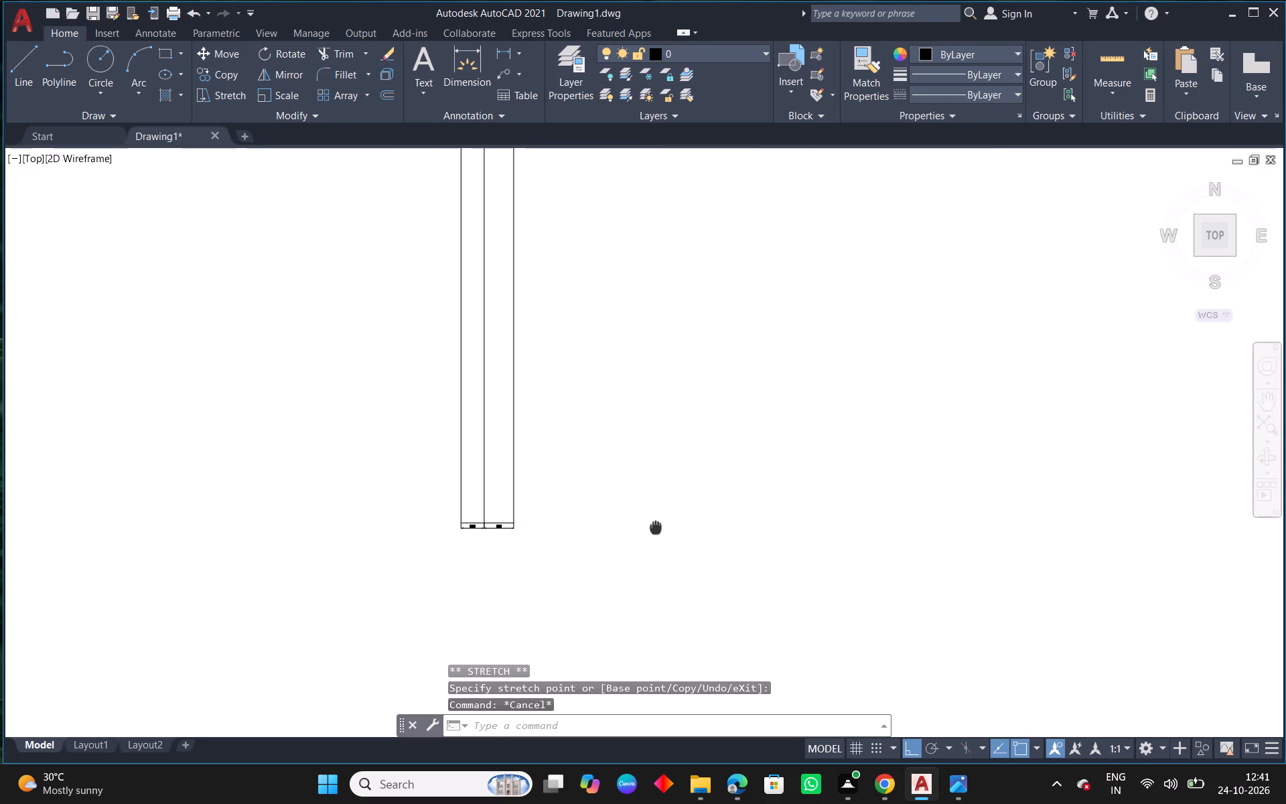
type("O 1000")
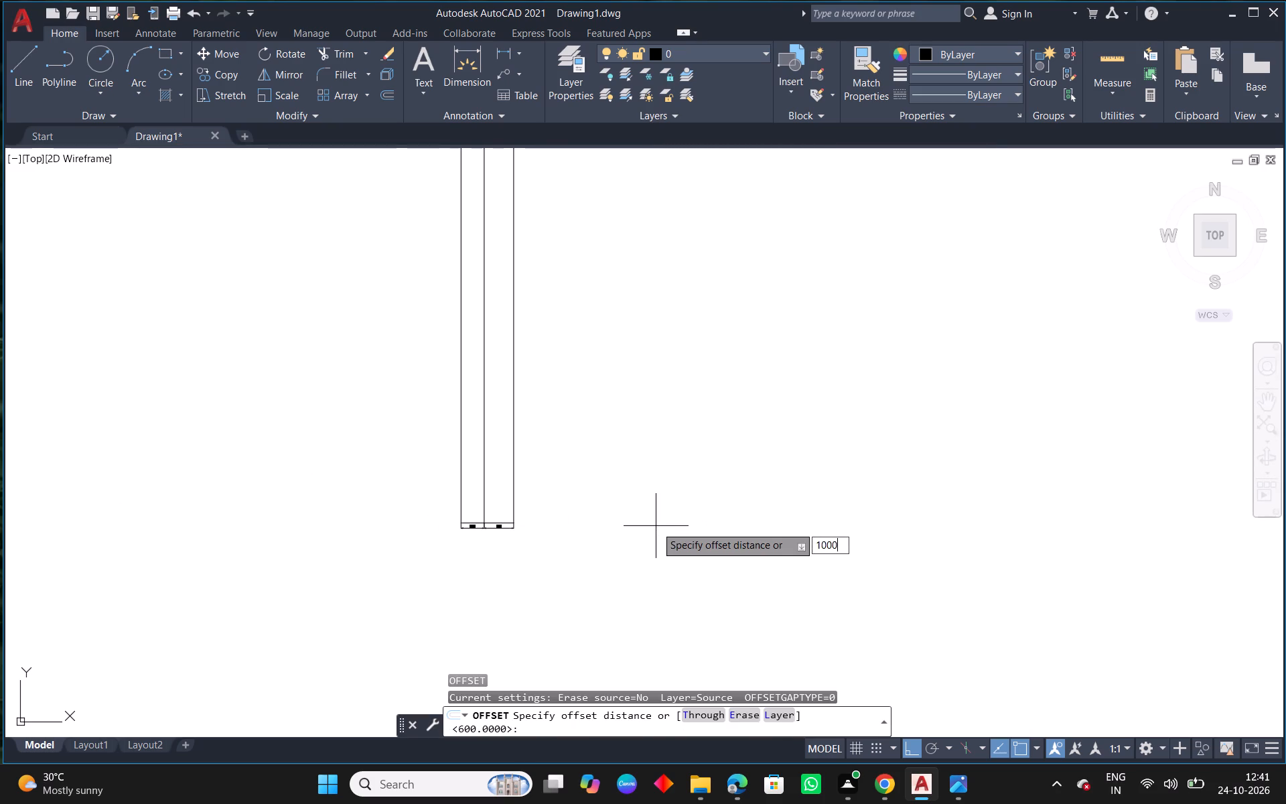
key("Return")
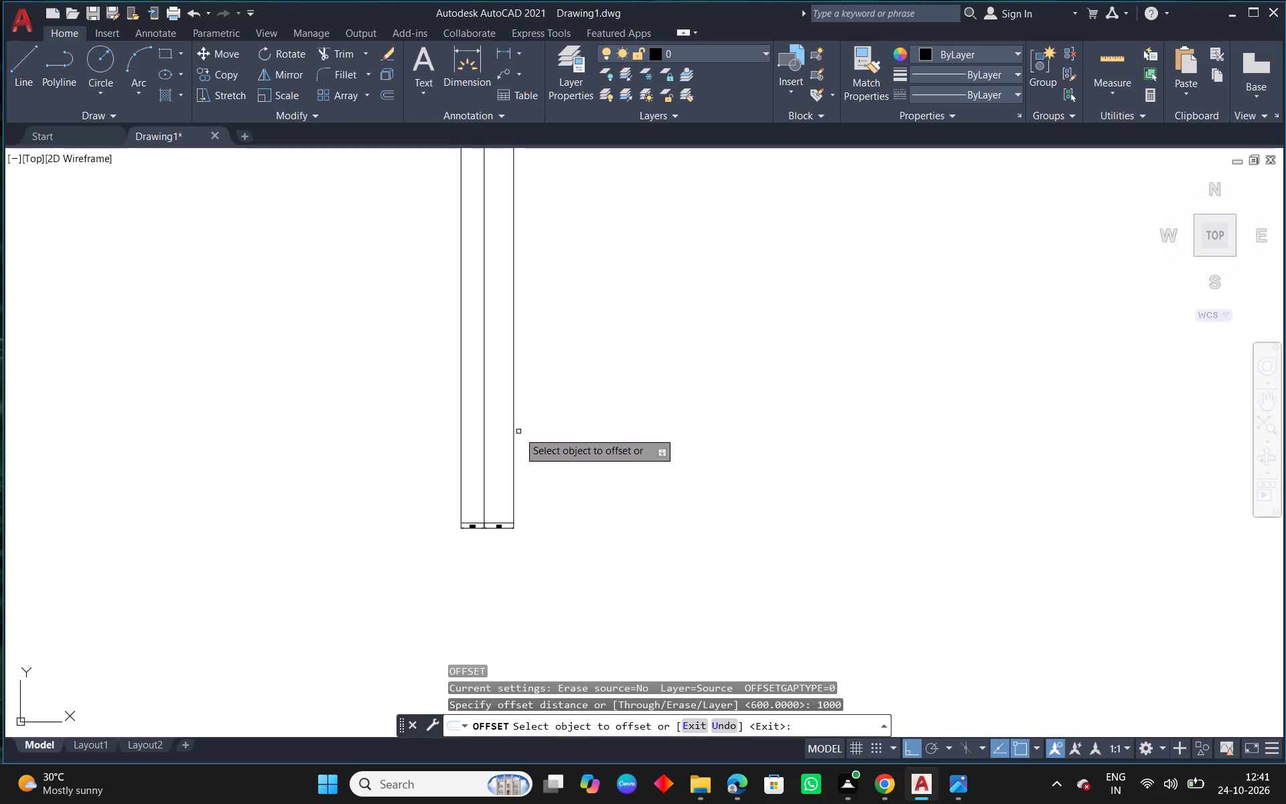
left_click_drag(514, 438, 542, 435)
left_click(632, 429)
key("Escape")
Check the next bay width in the reference elevation and offset the newest vertical line 500 to the right.
scroll(539, 409, "down", 7)
middle_click_drag(775, 463, 623, 470)
scroll(644, 393, "up", 4)
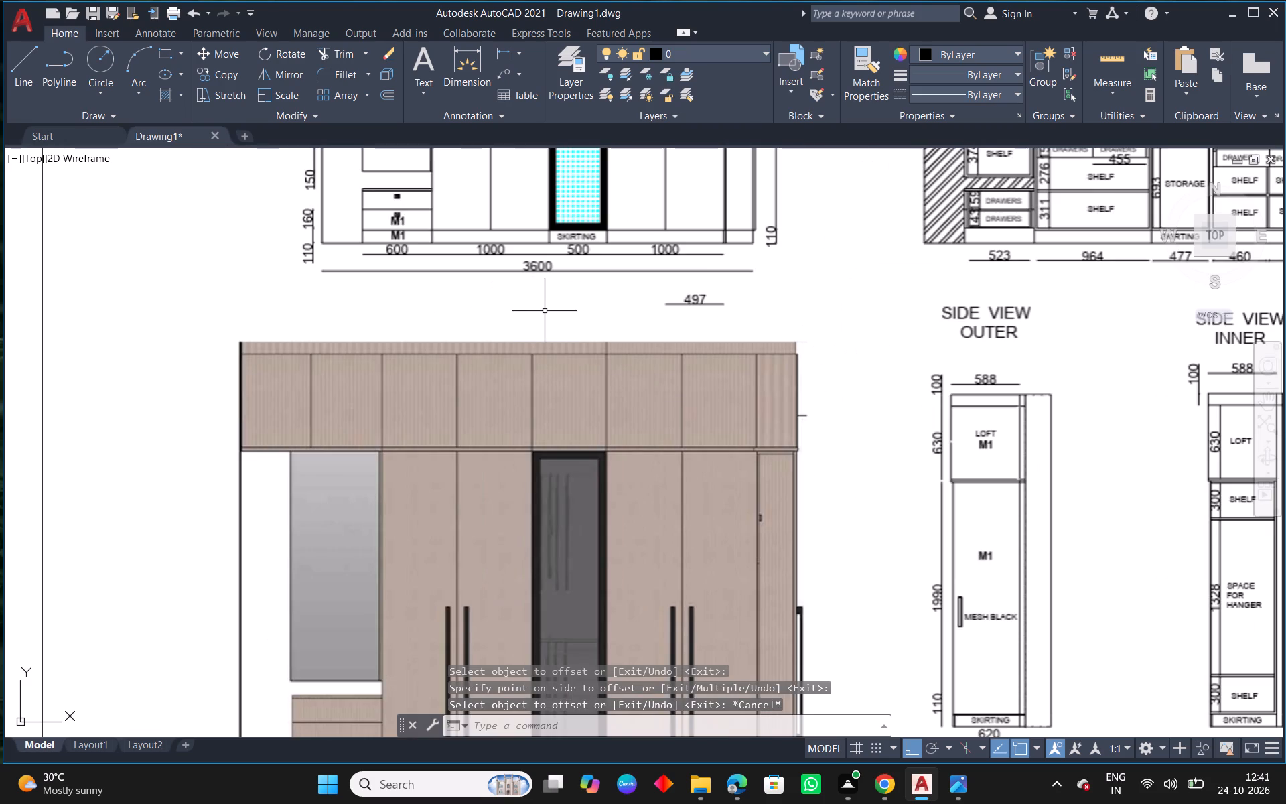
scroll(577, 328, "down", 4)
middle_click_drag(476, 476, 584, 444)
scroll(473, 373, "up", 4)
scroll(709, 355, "up", 3)
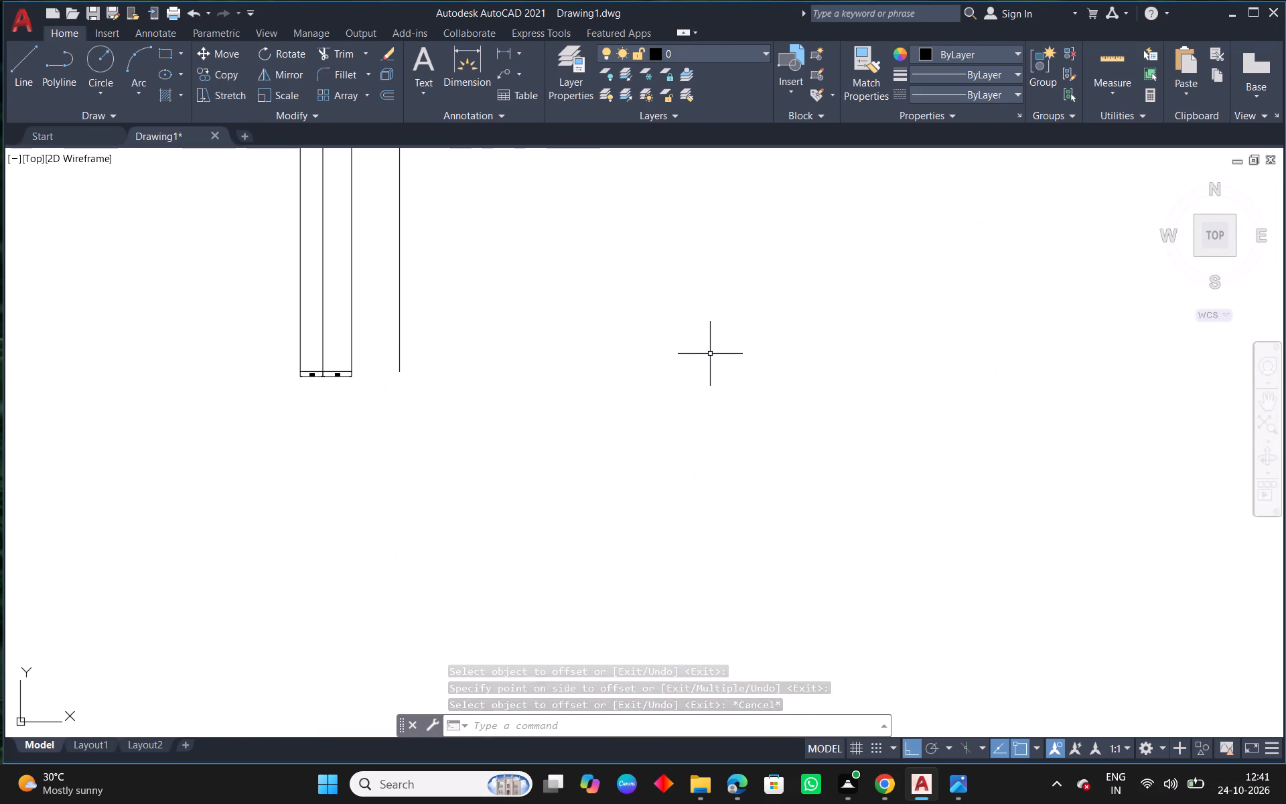
type("O 500")
key("Return")
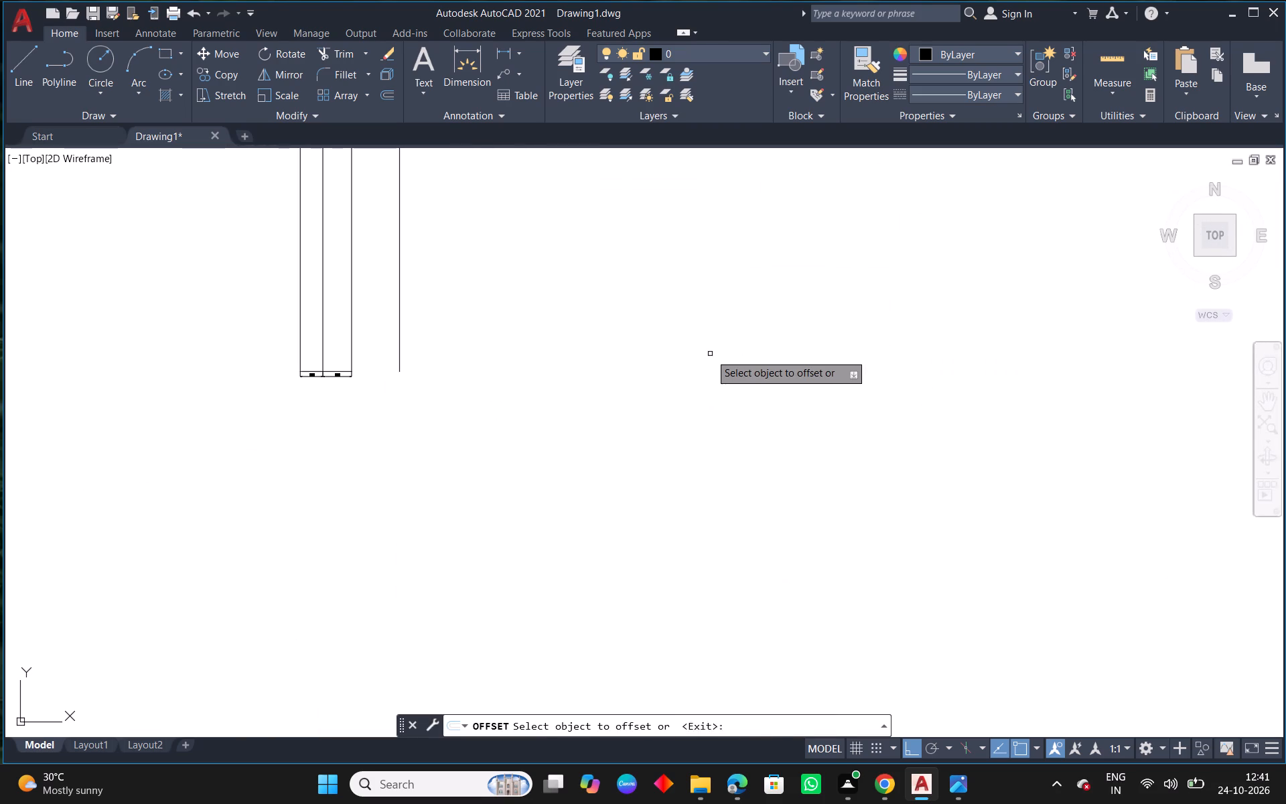
scroll(390, 318, "up", 1)
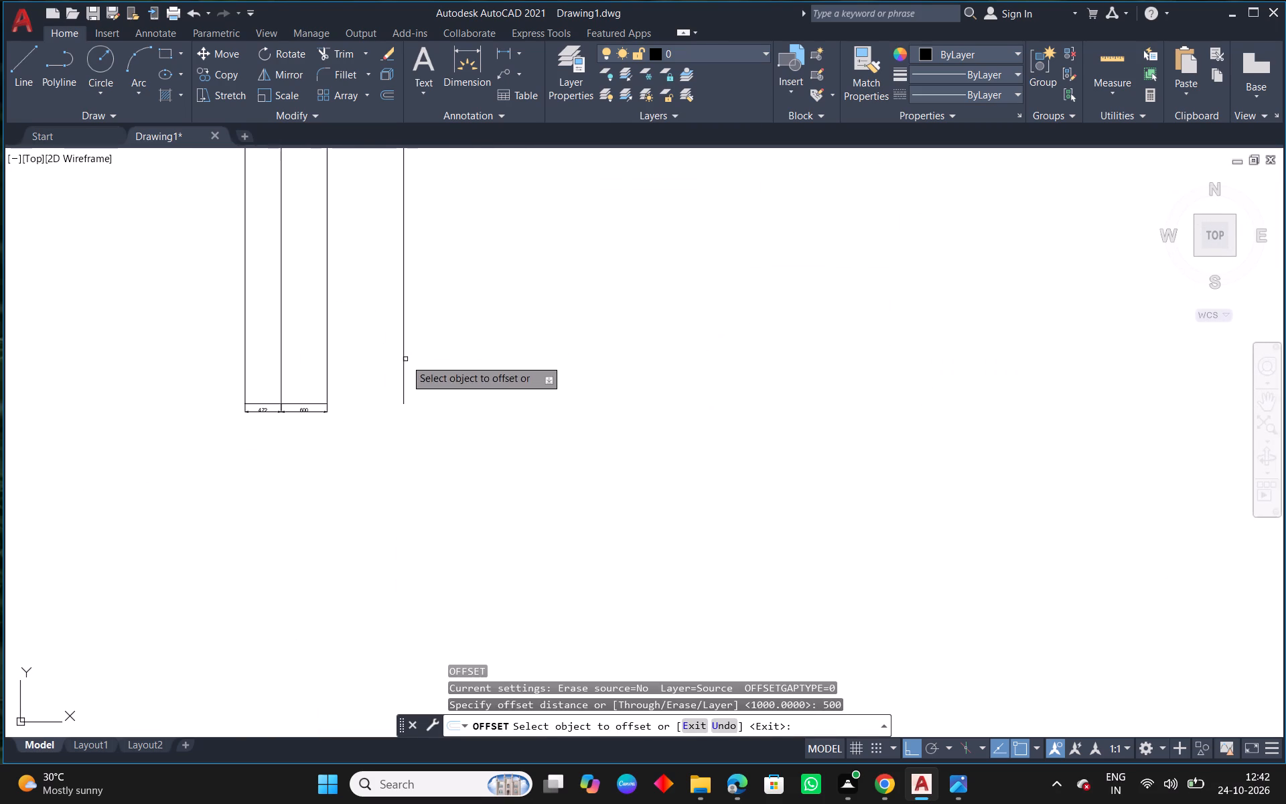
left_click(404, 361)
left_click(512, 355)
key("Escape")
Check the following bay width in the reference outer elevation and offset the rightmost vertical line 1000 to the right.
scroll(417, 387, "down", 8)
scroll(654, 362, "up", 4)
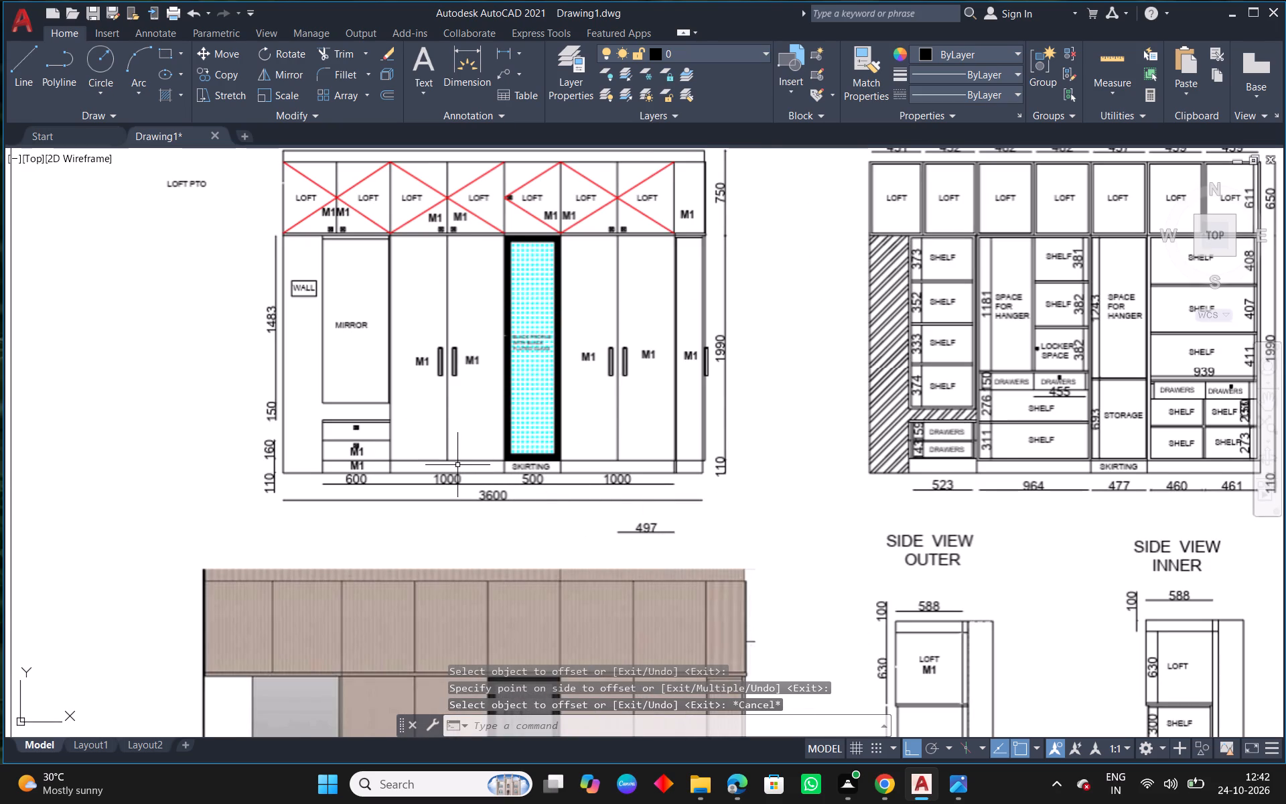
scroll(457, 465, "down", 3)
middle_click_drag(313, 529, 695, 389)
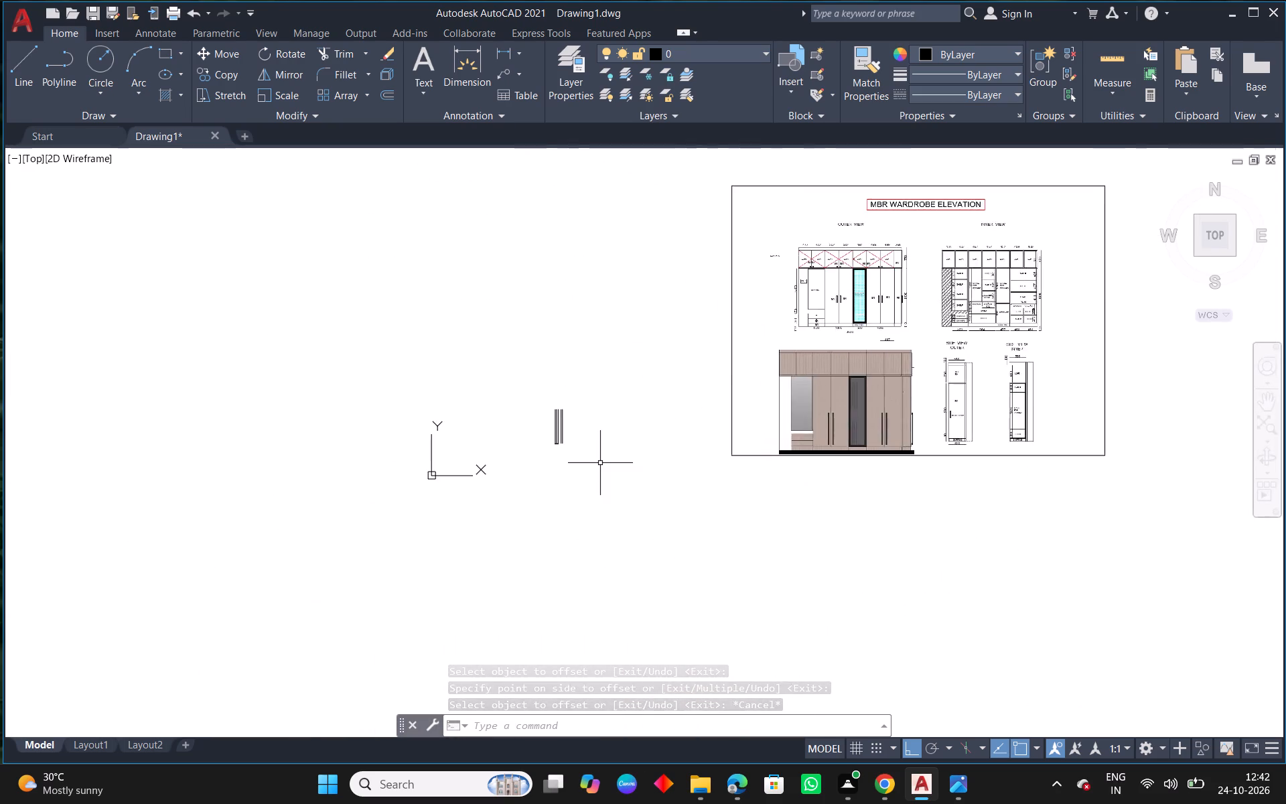
scroll(600, 463, "up", 3)
scroll(407, 308, "up", 3)
type("O 1000")
key("Return")
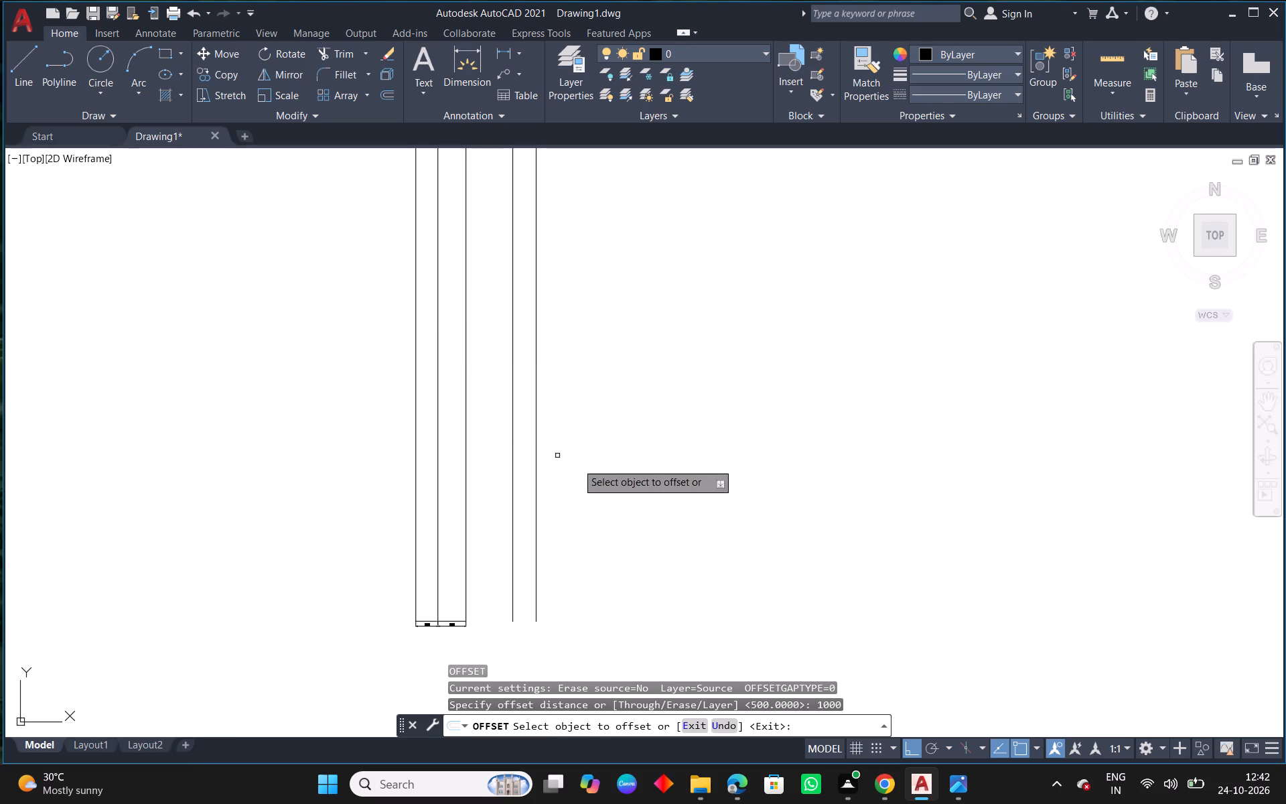
left_click_drag(536, 545, 563, 542)
left_click(656, 529)
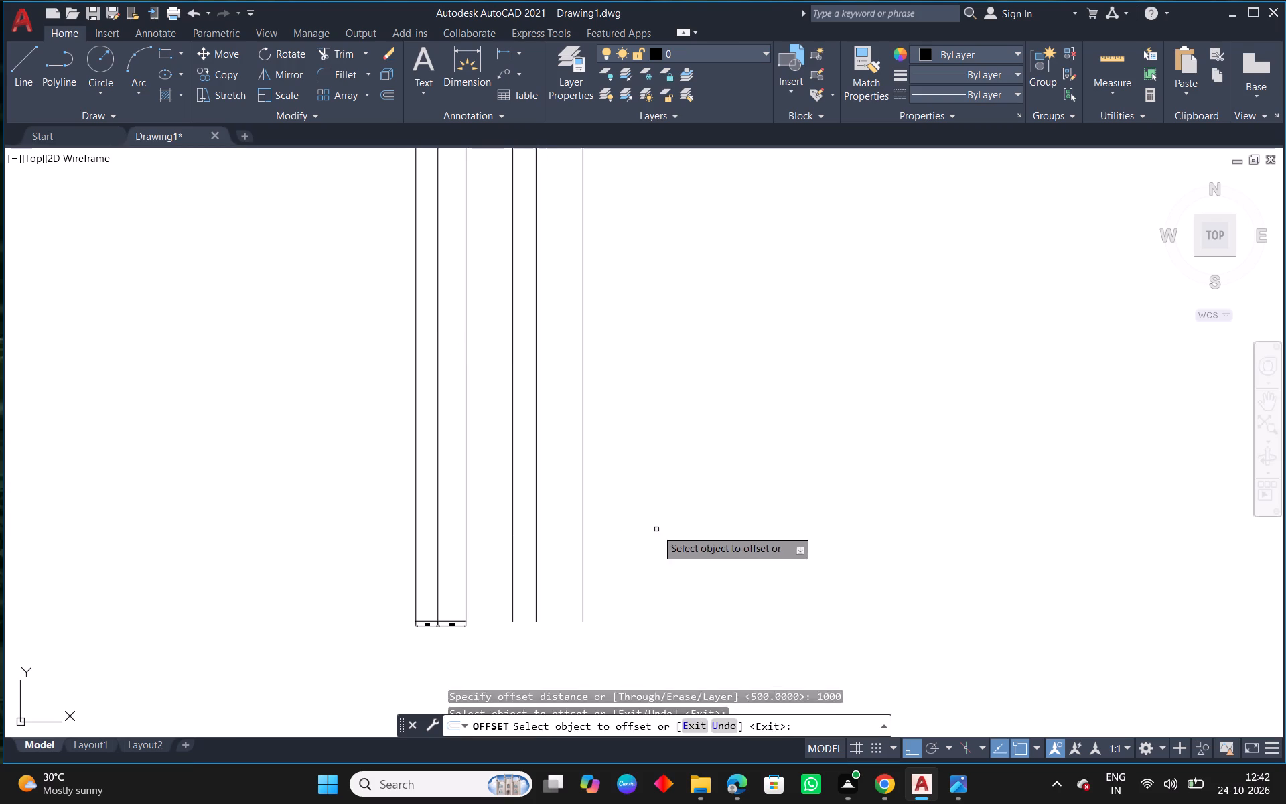
key("Escape")
Offset the newest vertical line 268 to the right for the narrow end bay.
scroll(564, 483, "down", 8)
scroll(825, 391, "up", 4)
scroll(588, 669, "up", 1)
middle_click_drag(629, 580, 716, 404)
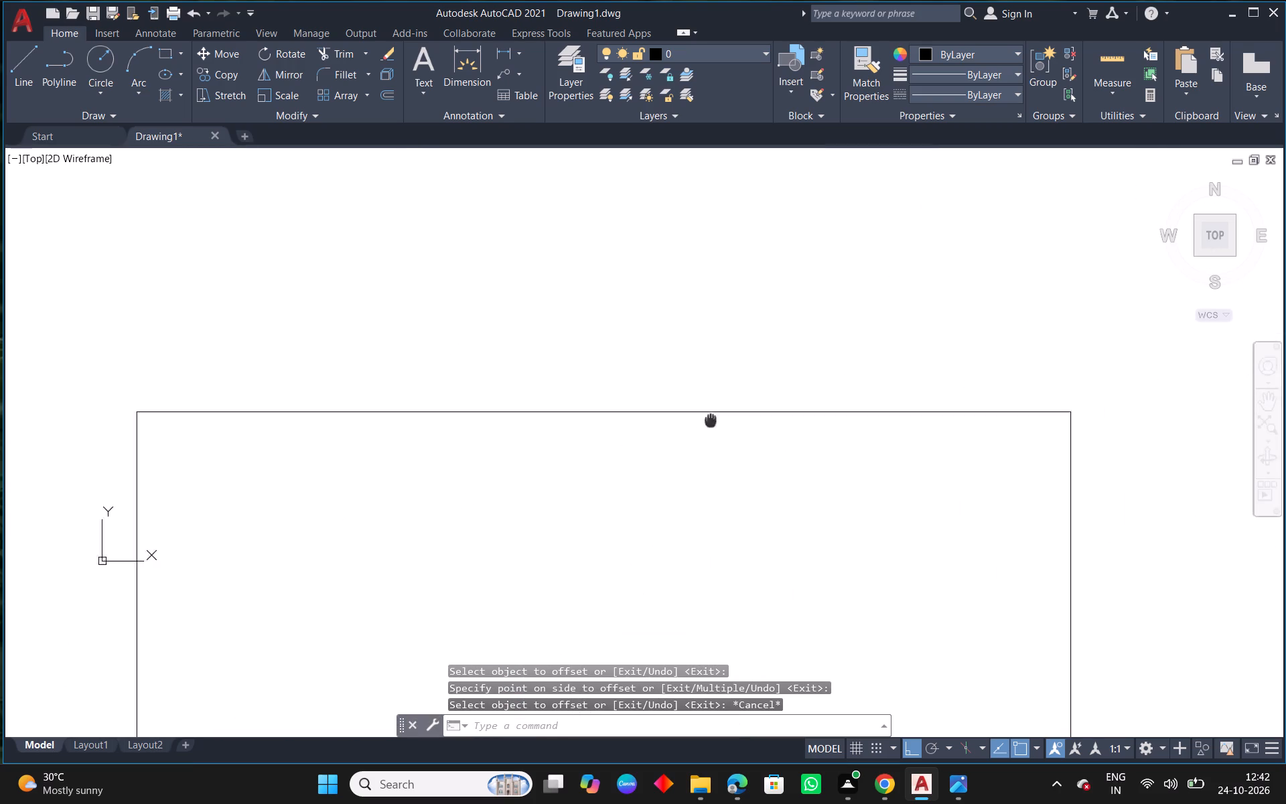
middle_click_drag(716, 404, 726, 288)
scroll(570, 492, "down", 4)
middle_click_drag(553, 553, 862, 256)
scroll(778, 364, "up", 1)
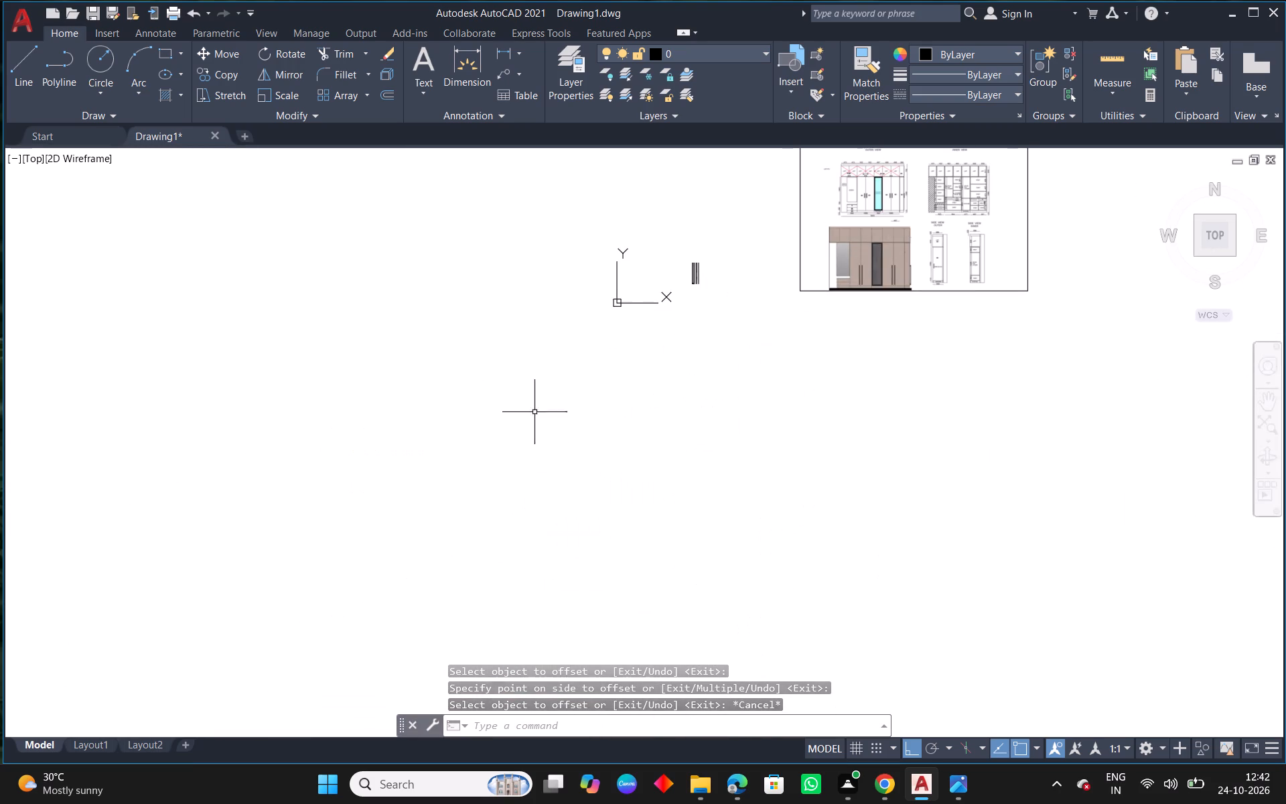
scroll(721, 270, "up", 3)
scroll(612, 309, "up", 4)
type("O 268")
key("Return")
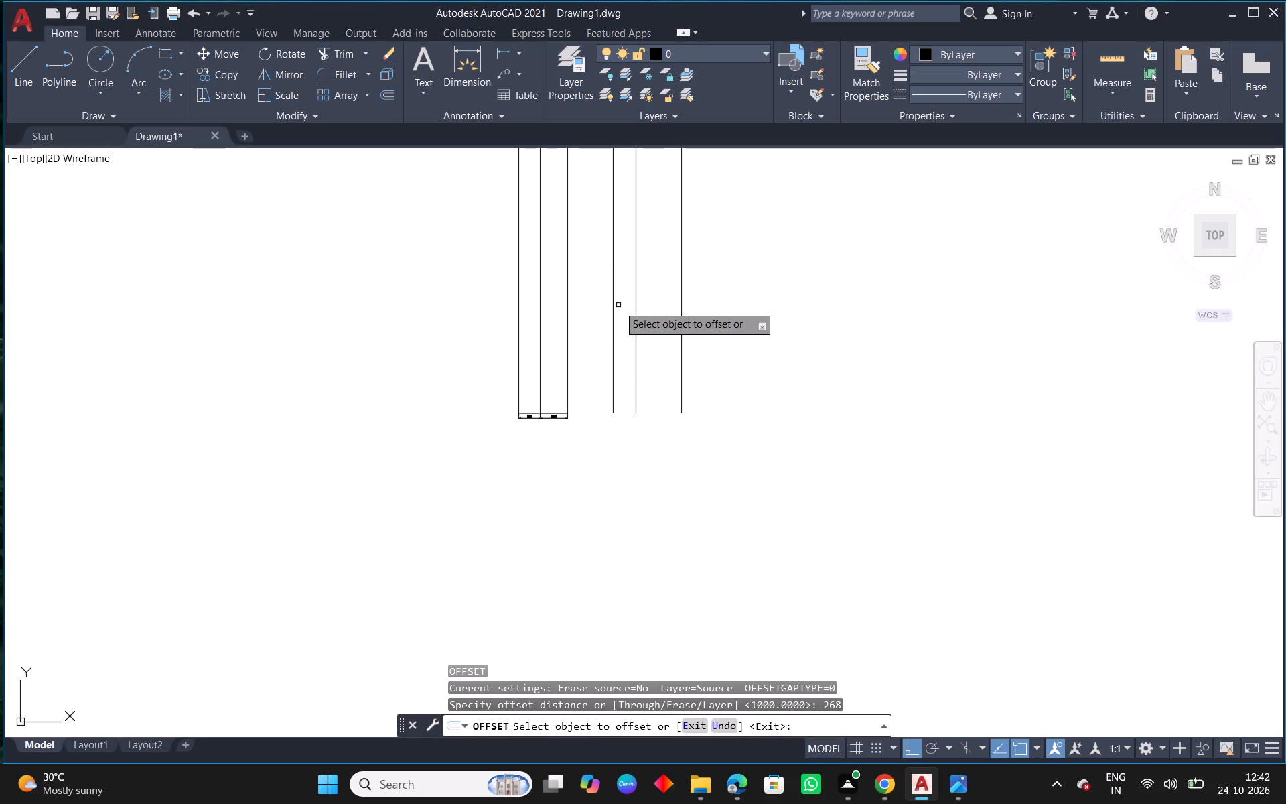
left_click_drag(683, 331, 717, 330)
left_click(802, 328)
key("Escape")
Fillet the base line with the rightmost vertical line at radius 0 so the base spans all bays.
scroll(593, 389, "up", 1)
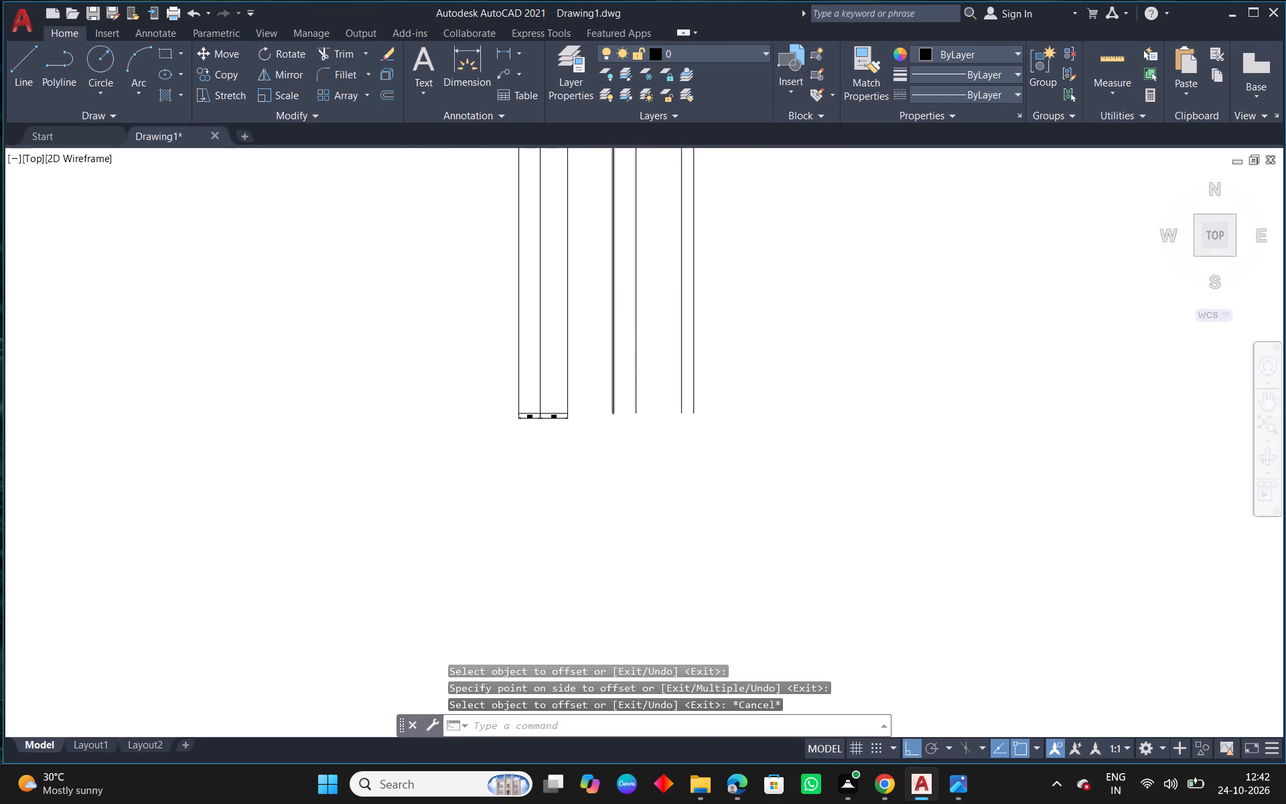
scroll(593, 389, "up", 2)
type("F")
key("space")
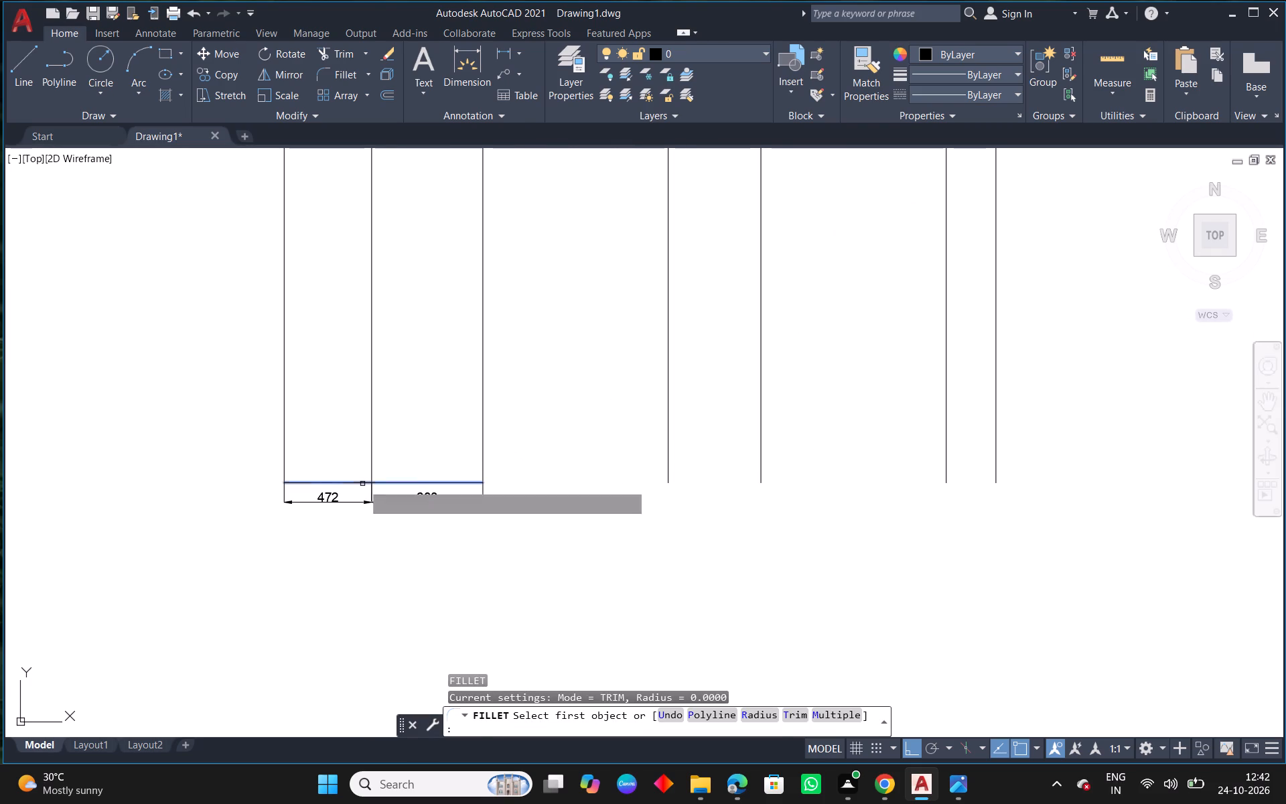
left_click(362, 484)
left_click(995, 392)
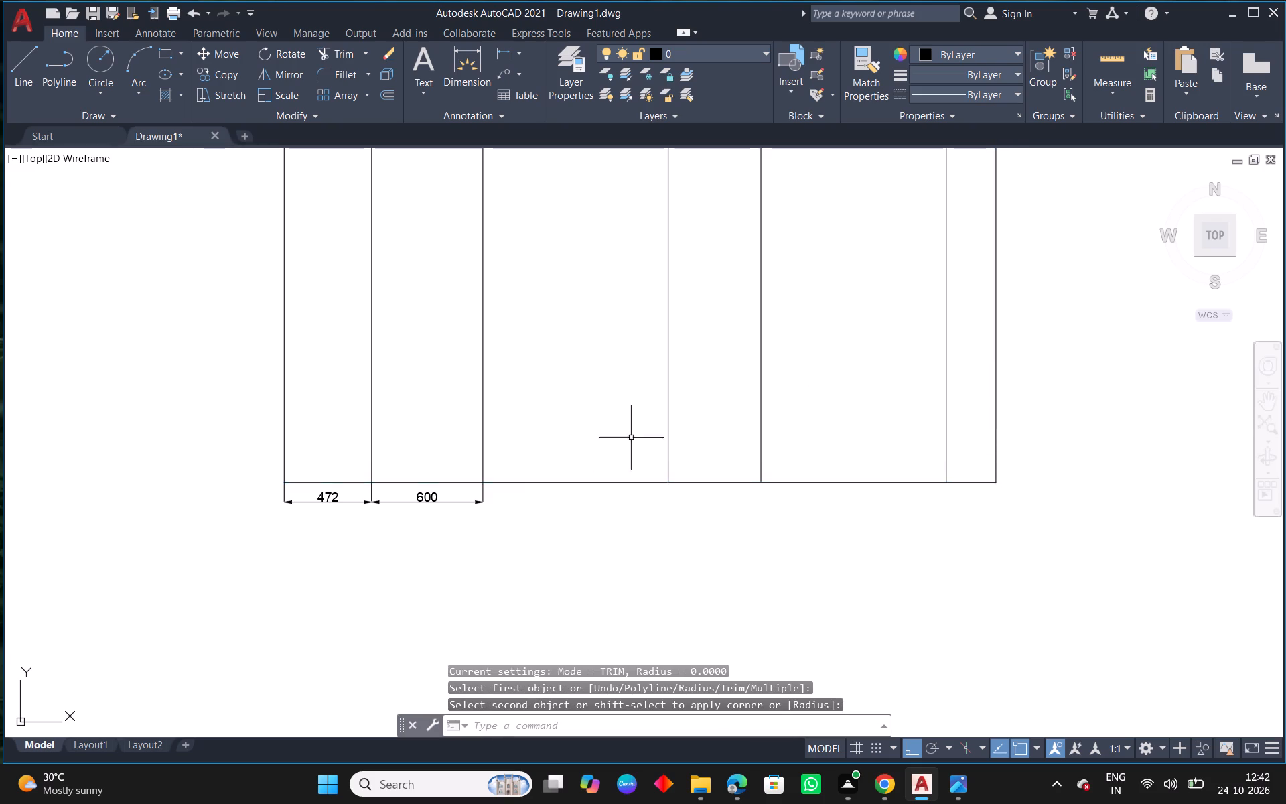
Examine the skirting and drawer heights at the lower part of the reference outer elevation.
scroll(506, 441, "down", 4)
scroll(640, 457, "down", 3)
middle_click_drag(887, 440, 328, 491)
scroll(328, 491, "down", 3)
scroll(520, 320, "up", 3)
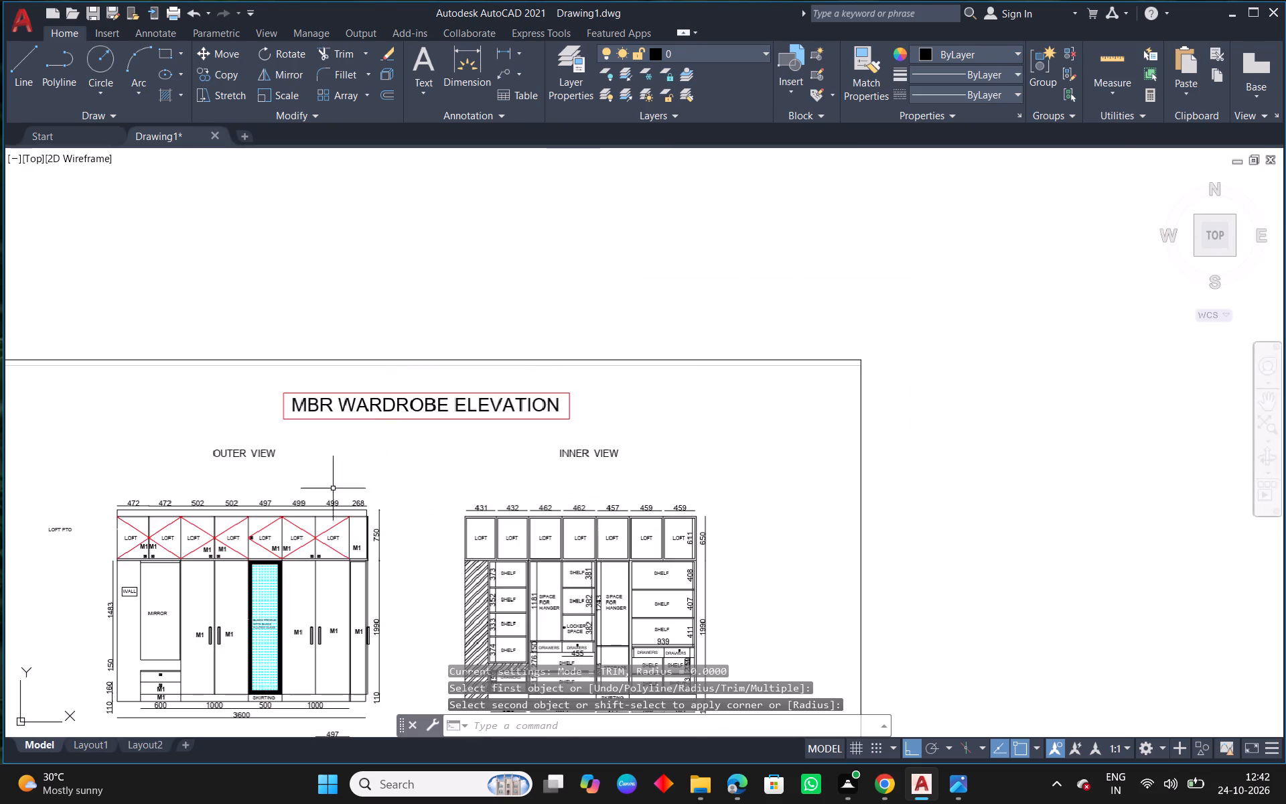
middle_click_drag(421, 457, 986, 220)
scroll(678, 497, "up", 2)
middle_click_drag(677, 515, 725, 447)
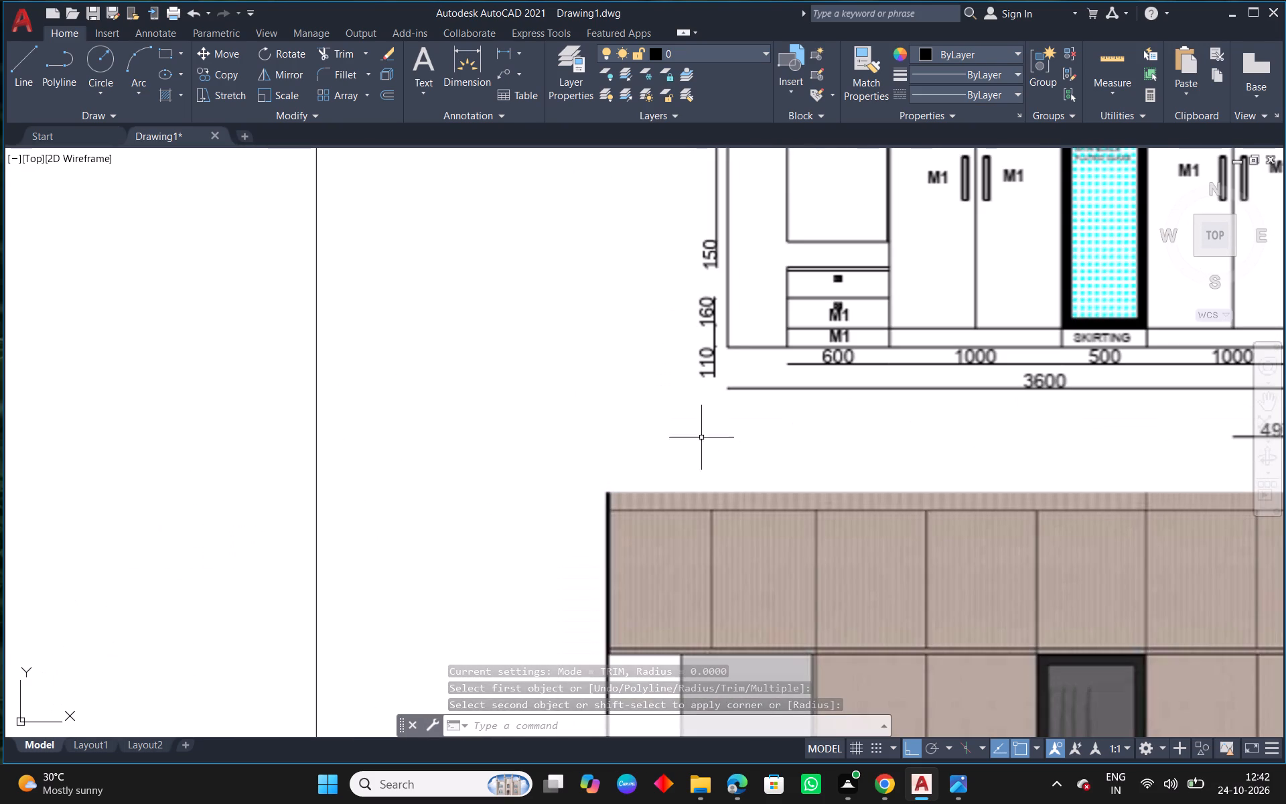
scroll(667, 409, "down", 3)
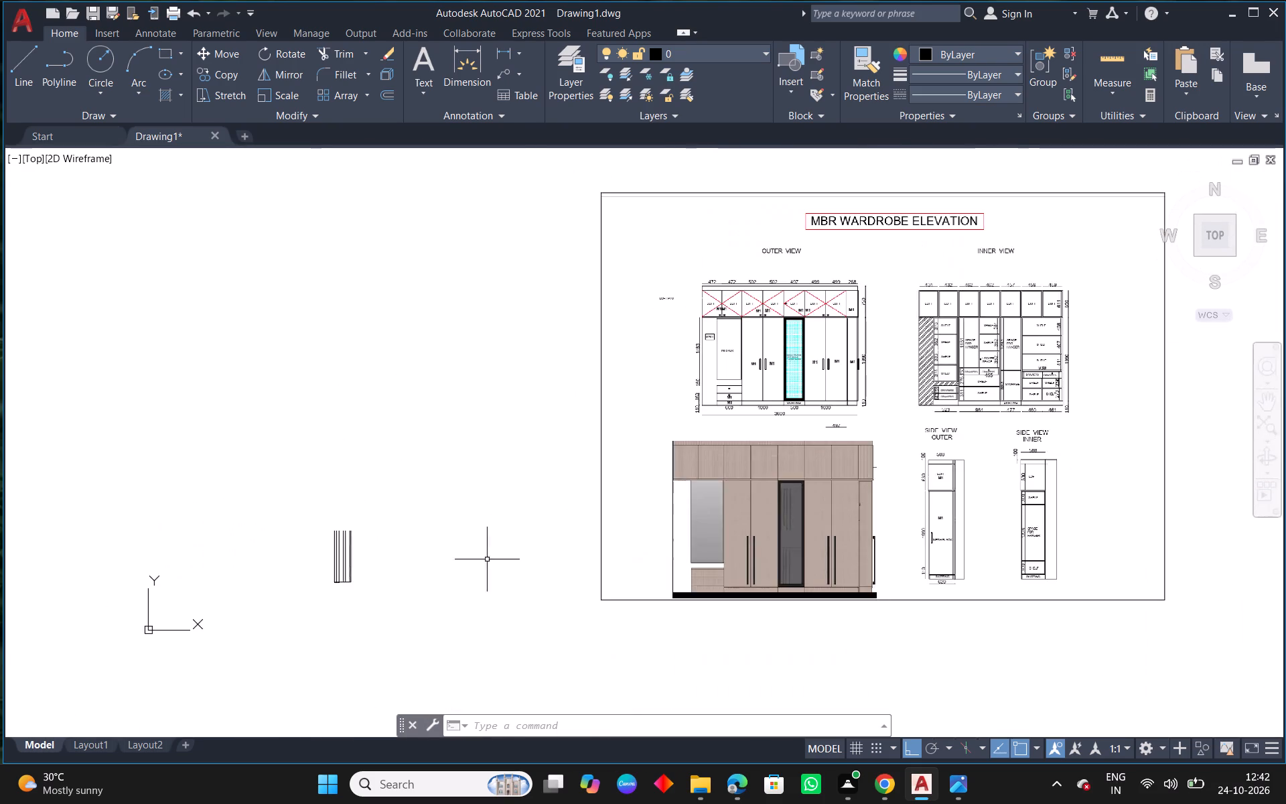
Move the 472 and 600 dimension lines together further below the base line.
middle_click_drag(486, 559, 748, 394)
scroll(561, 442, "up", 3)
scroll(729, 345, "up", 3)
scroll(461, 483, "up", 1)
middle_click_drag(490, 476, 689, 435)
scroll(635, 358, "up", 2)
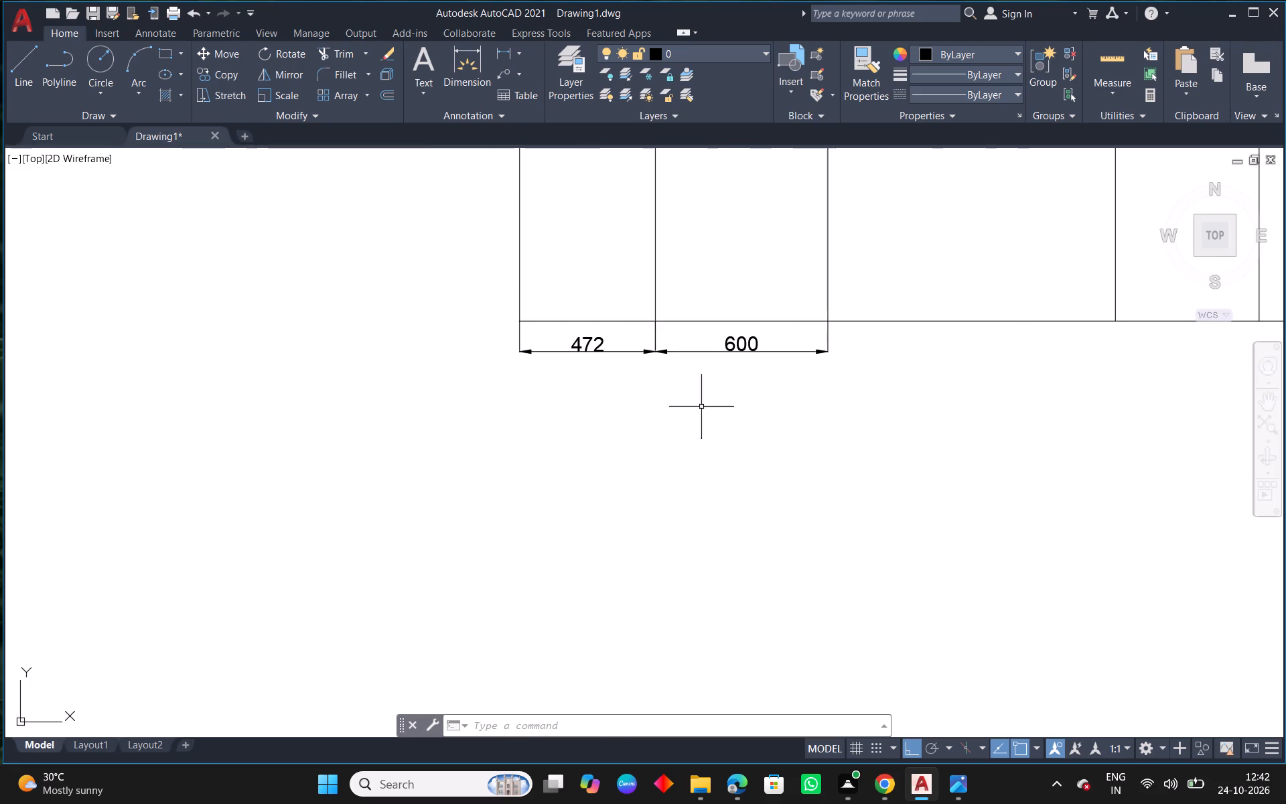
left_click_drag(740, 393, 721, 385)
left_click(595, 346)
scroll(655, 354, "up", 2)
left_click(652, 344)
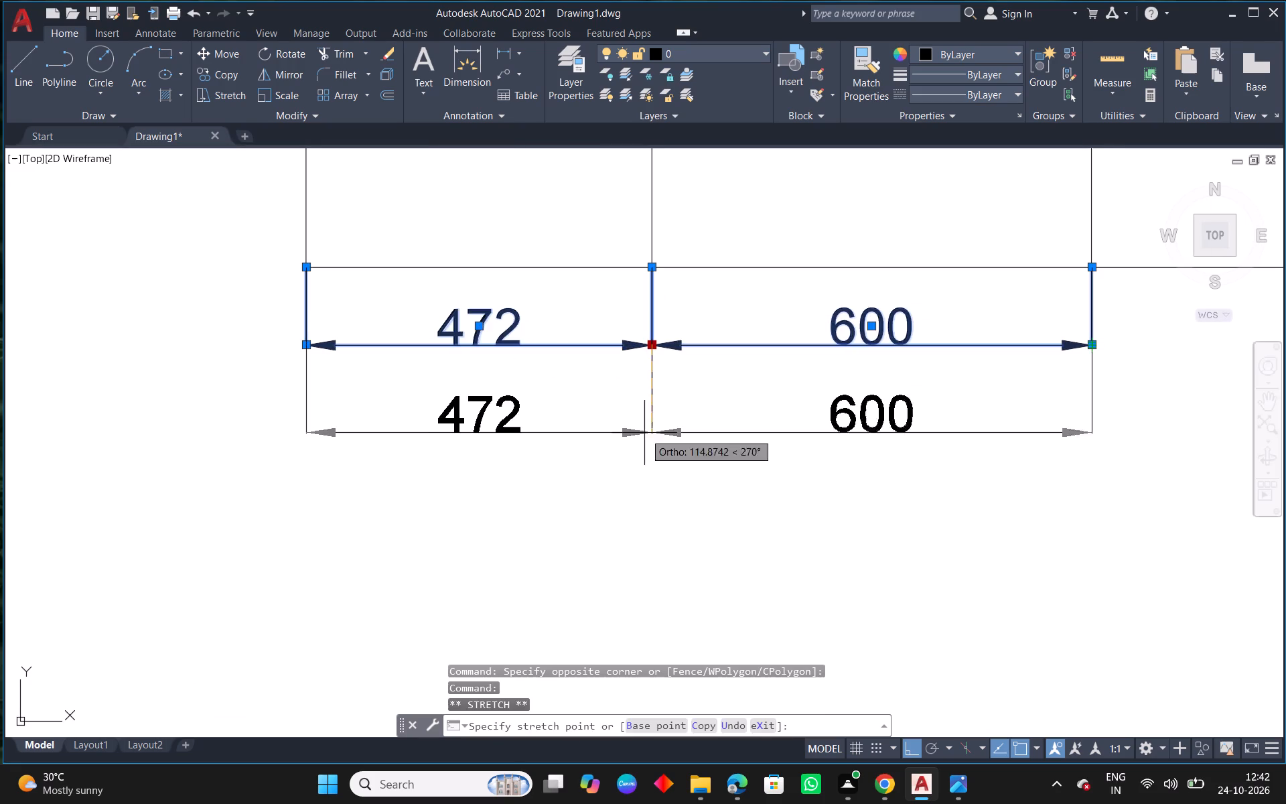
left_click(644, 492)
key("Escape")
Offset the base line 110 upward for the skirting.
scroll(646, 379, "down", 3)
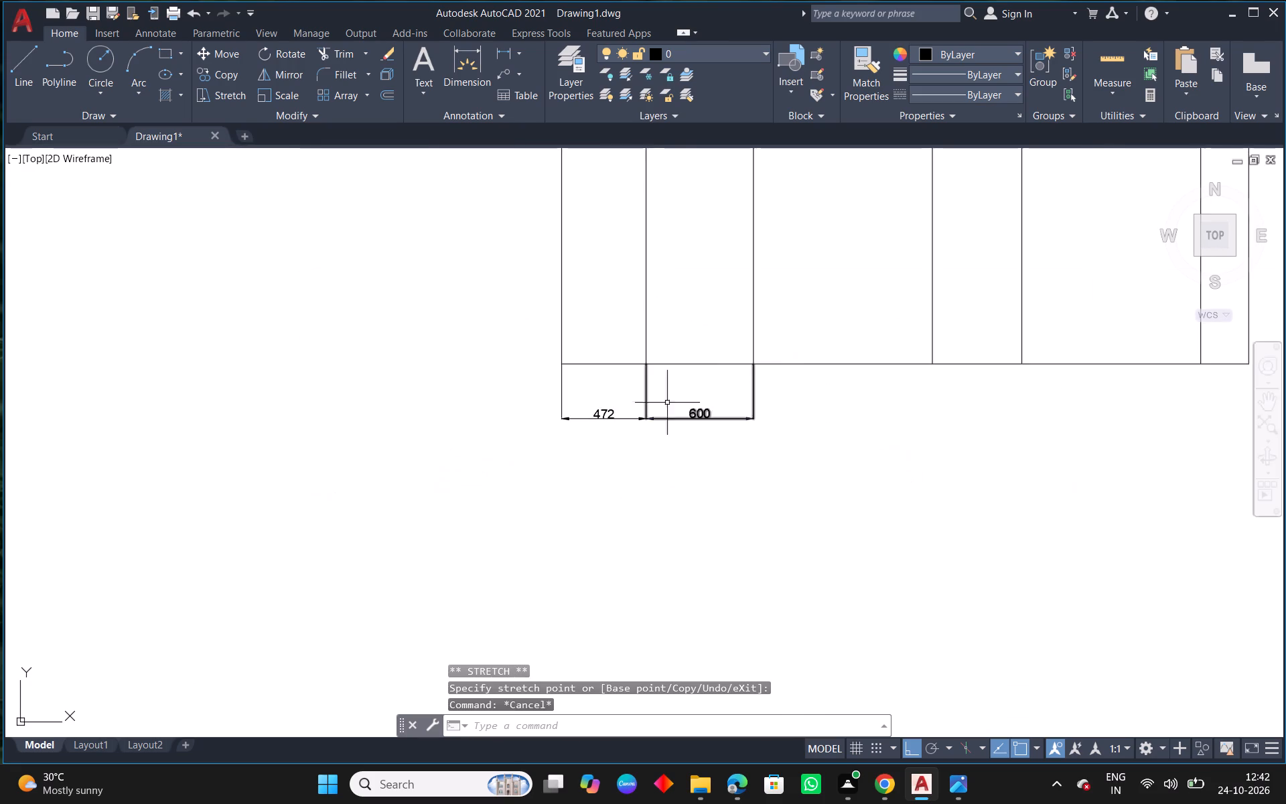
middle_click_drag(767, 356, 633, 413)
type("O 110")
key("Return")
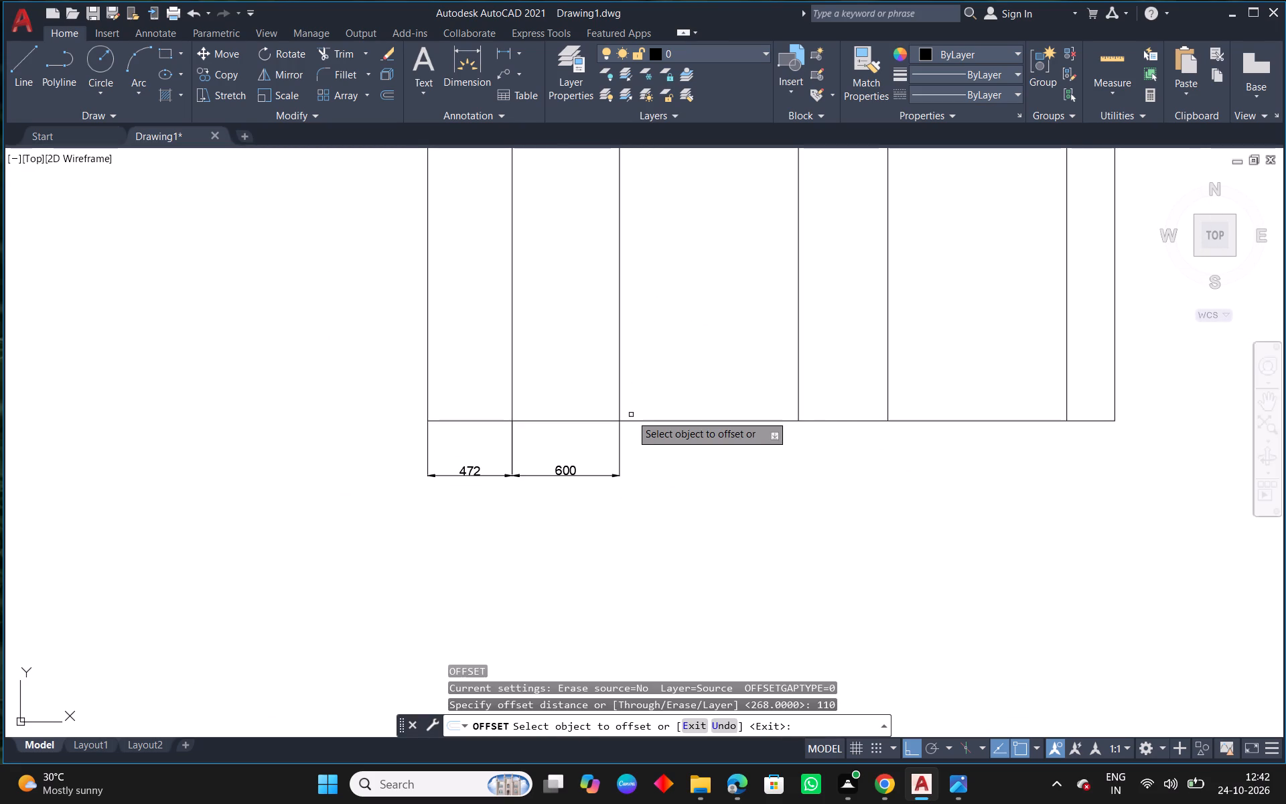
left_click_drag(714, 421, 715, 411)
left_click(713, 358)
key("Escape")
Trim the inner vertical lines out of the skirting strip between the base line and the line above it.
type("TR")
key("space")
key("space")
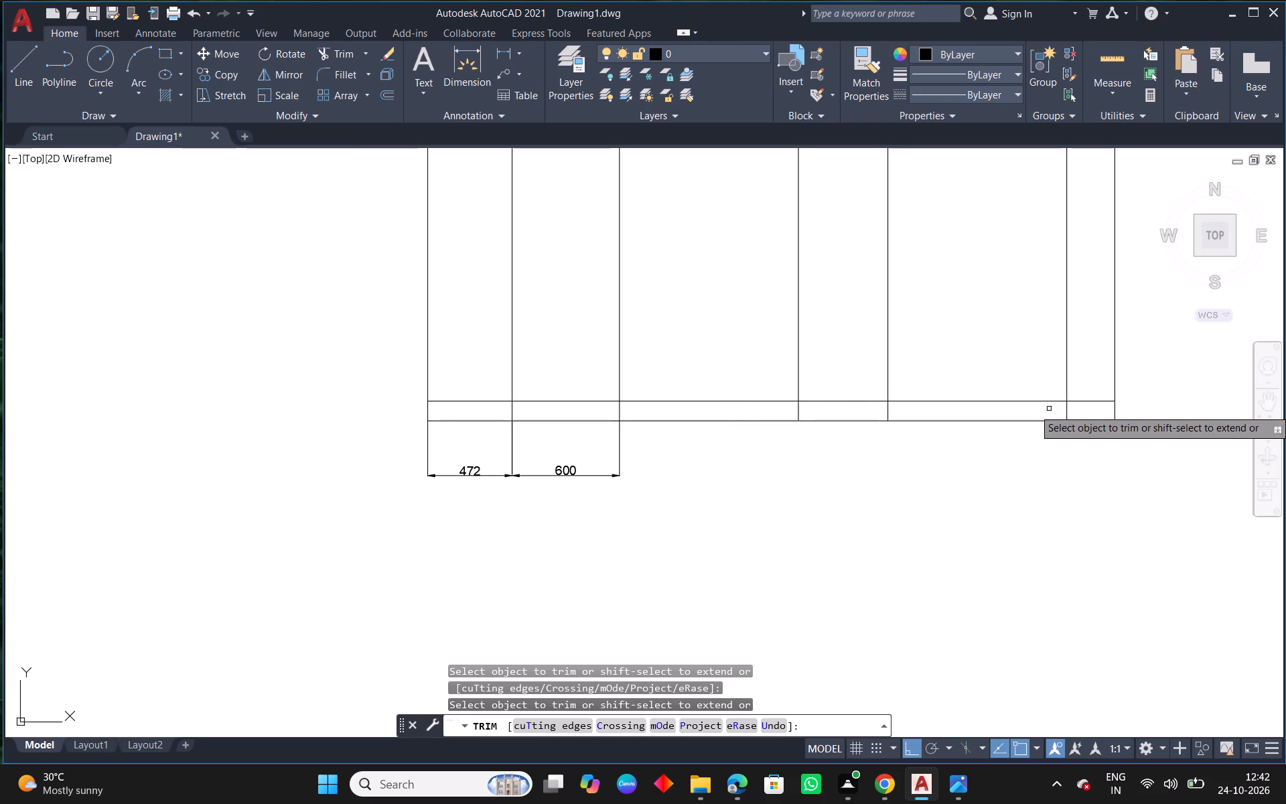
scroll(1079, 405, "up", 2)
left_click_drag(1074, 410, 1066, 411)
scroll(437, 415, "down", 1)
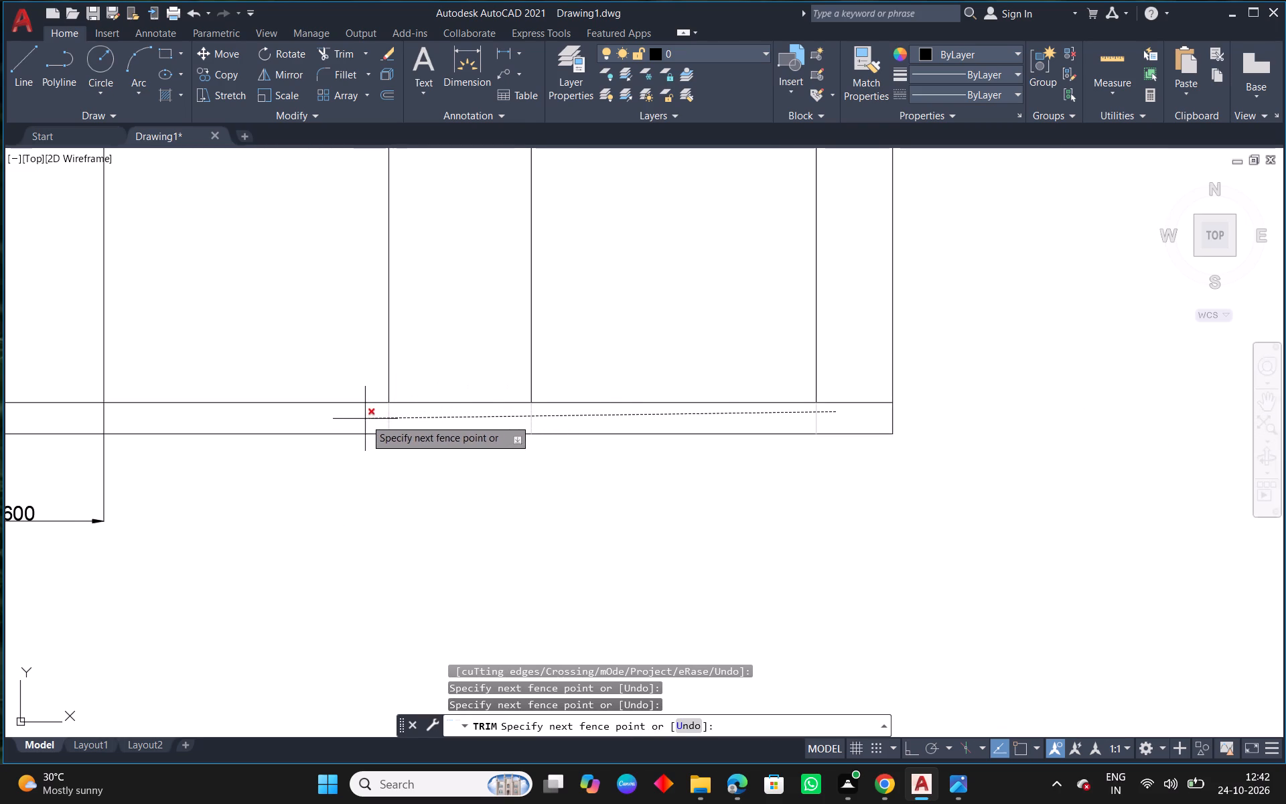
middle_click_drag(354, 419, 851, 342)
left_click(357, 348)
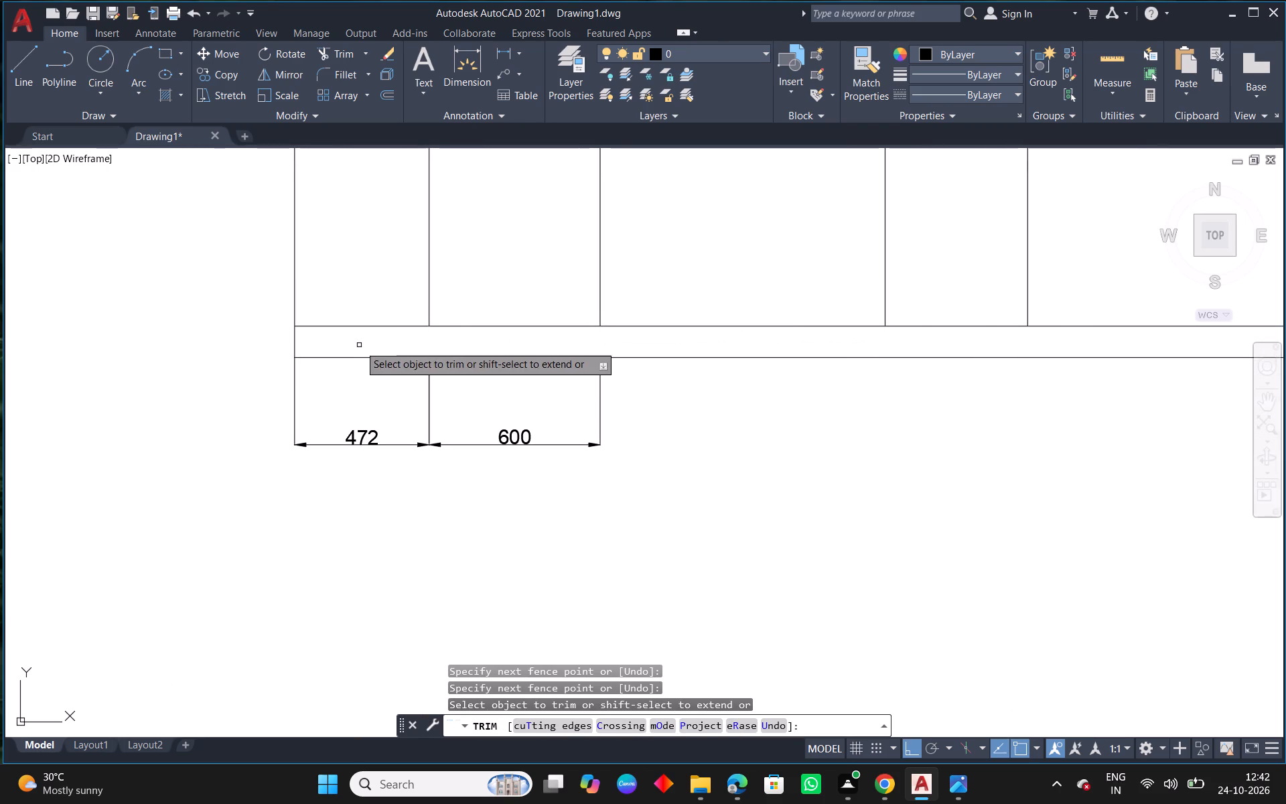
right_click(360, 342)
left_click(439, 345)
Check the drawer height in the reference outer elevation and offset the skirting's top line 160 upward.
scroll(544, 396, "down", 7)
middle_click_drag(939, 427, 570, 450)
scroll(569, 450, "down", 3)
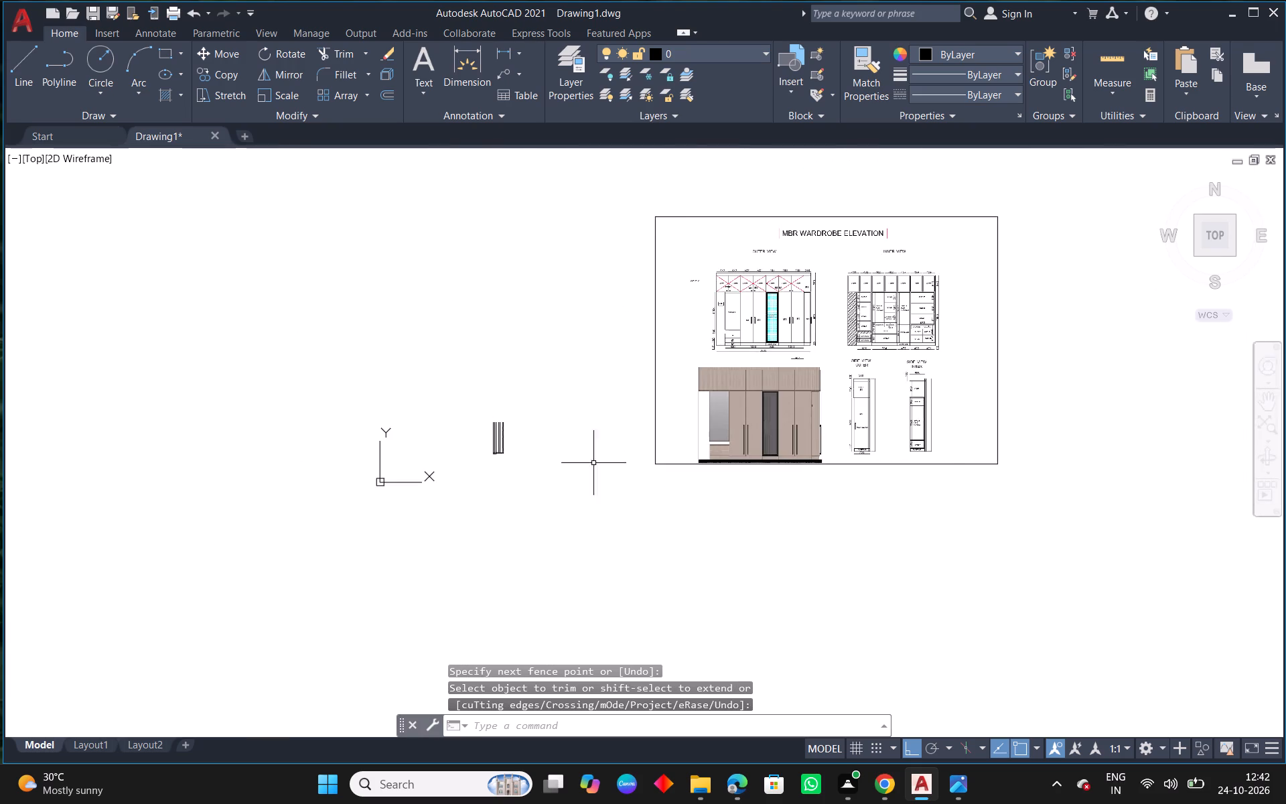
scroll(841, 312, "up", 2)
scroll(537, 404, "up", 3)
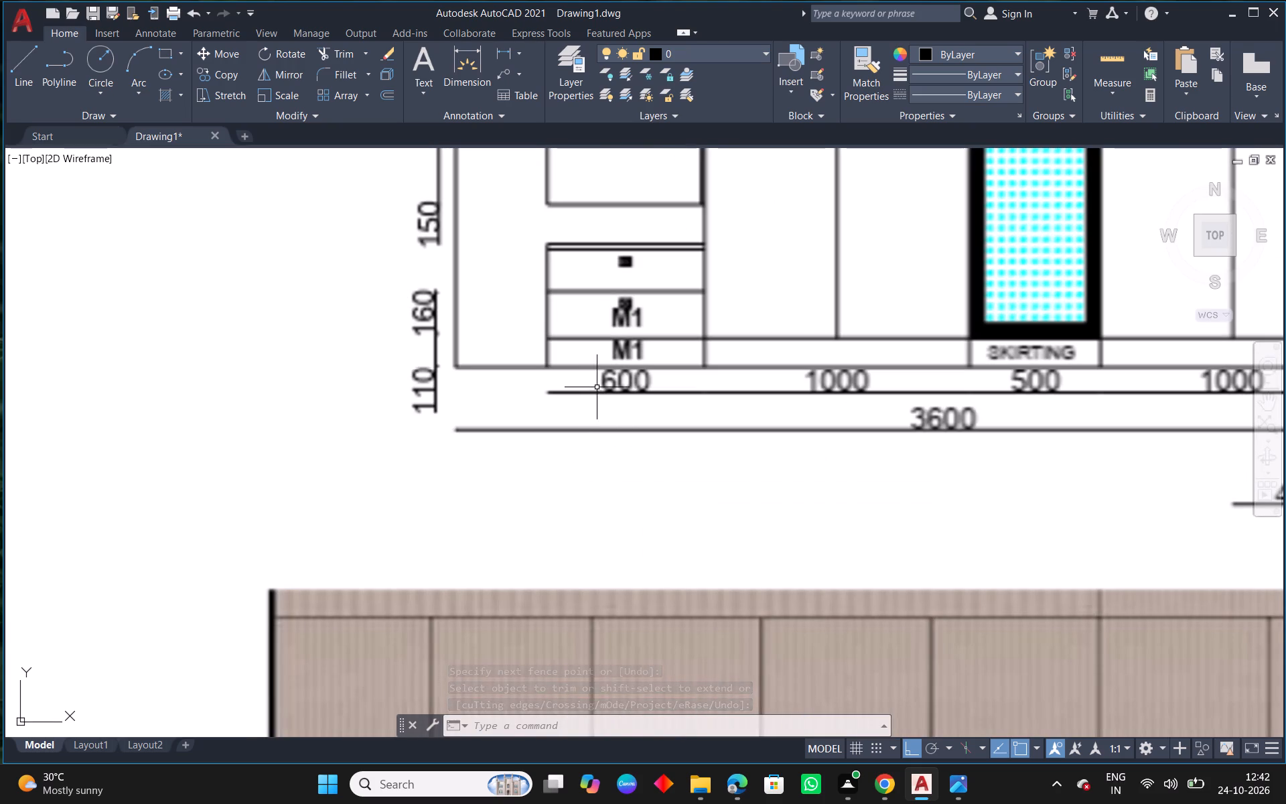
scroll(611, 407, "down", 2)
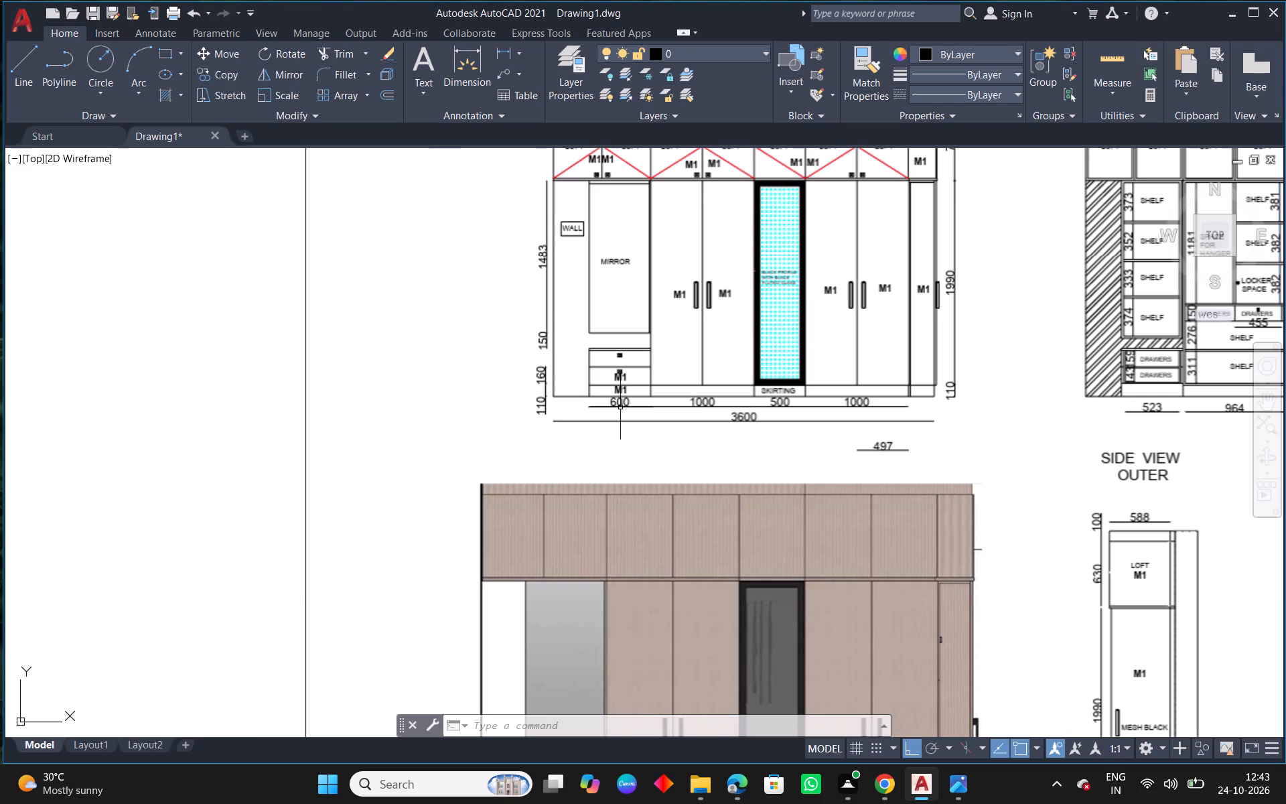
scroll(620, 407, "up", 2)
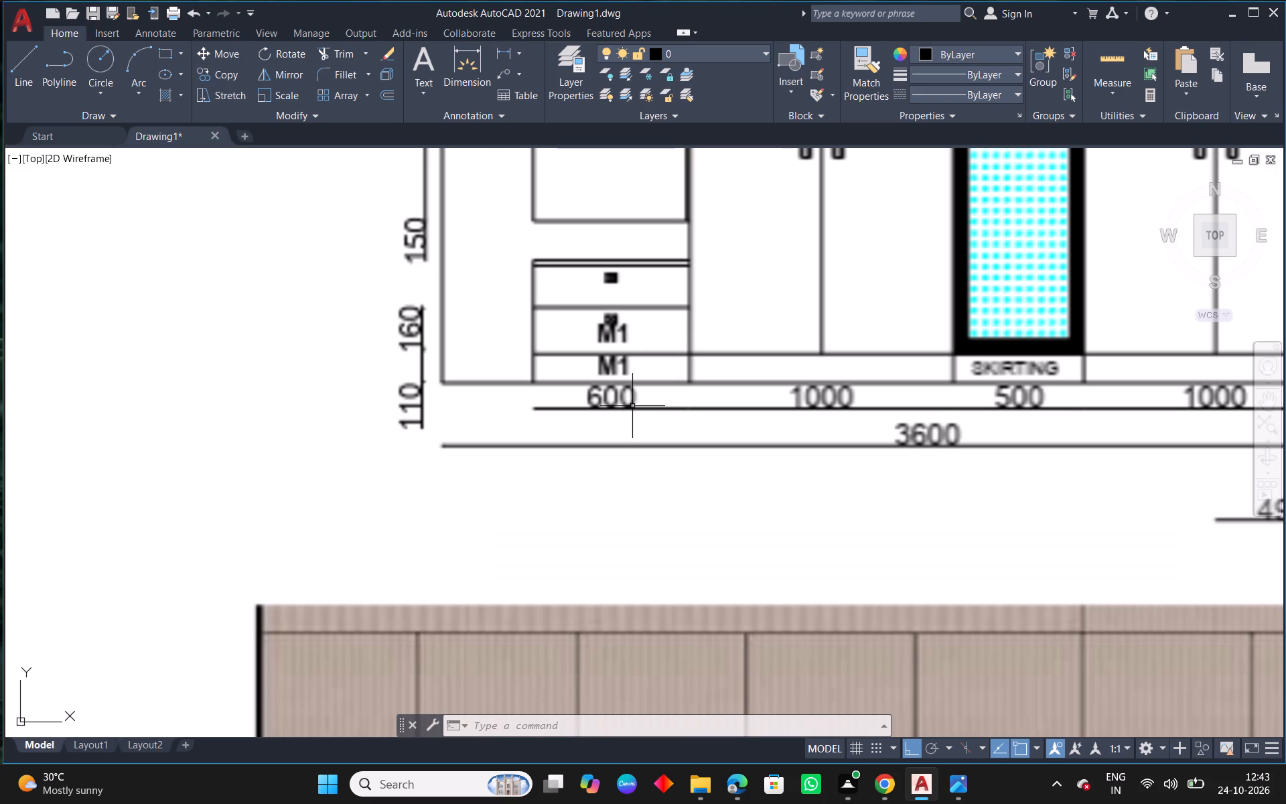
scroll(525, 392, "down", 2)
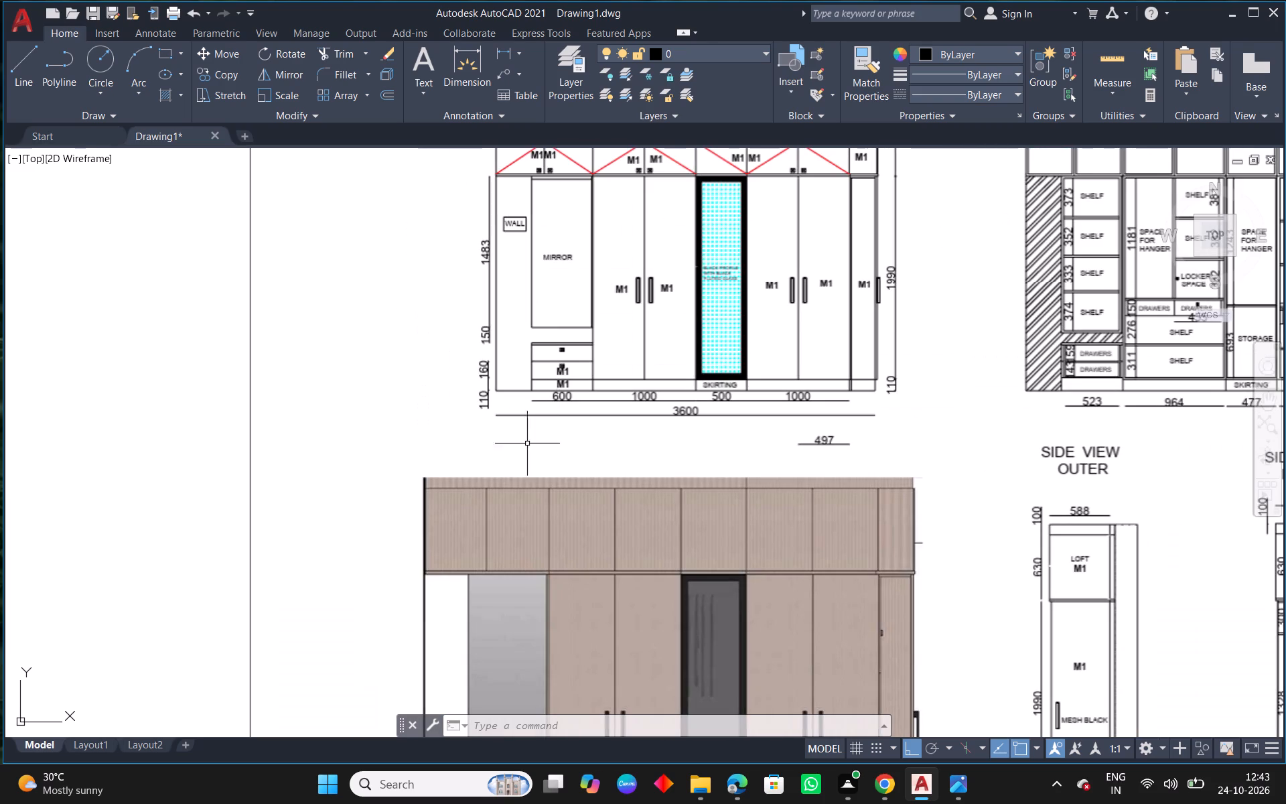
middle_click_drag(520, 489, 887, 333)
scroll(890, 326, "down", 3)
middle_click_drag(568, 509, 609, 486)
scroll(705, 385, "up", 4)
scroll(785, 327, "up", 1)
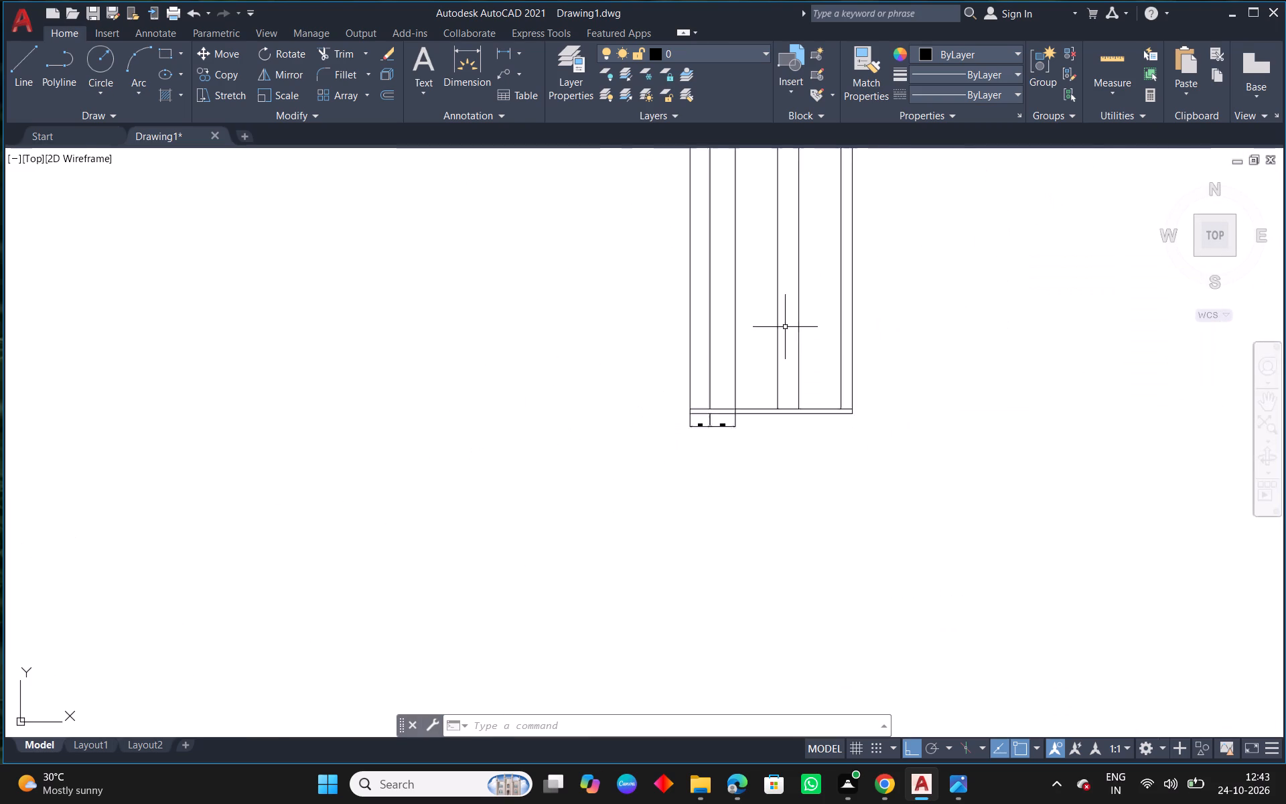
scroll(785, 327, "up", 2)
scroll(756, 408, "up", 2)
type("O 160")
key("Return")
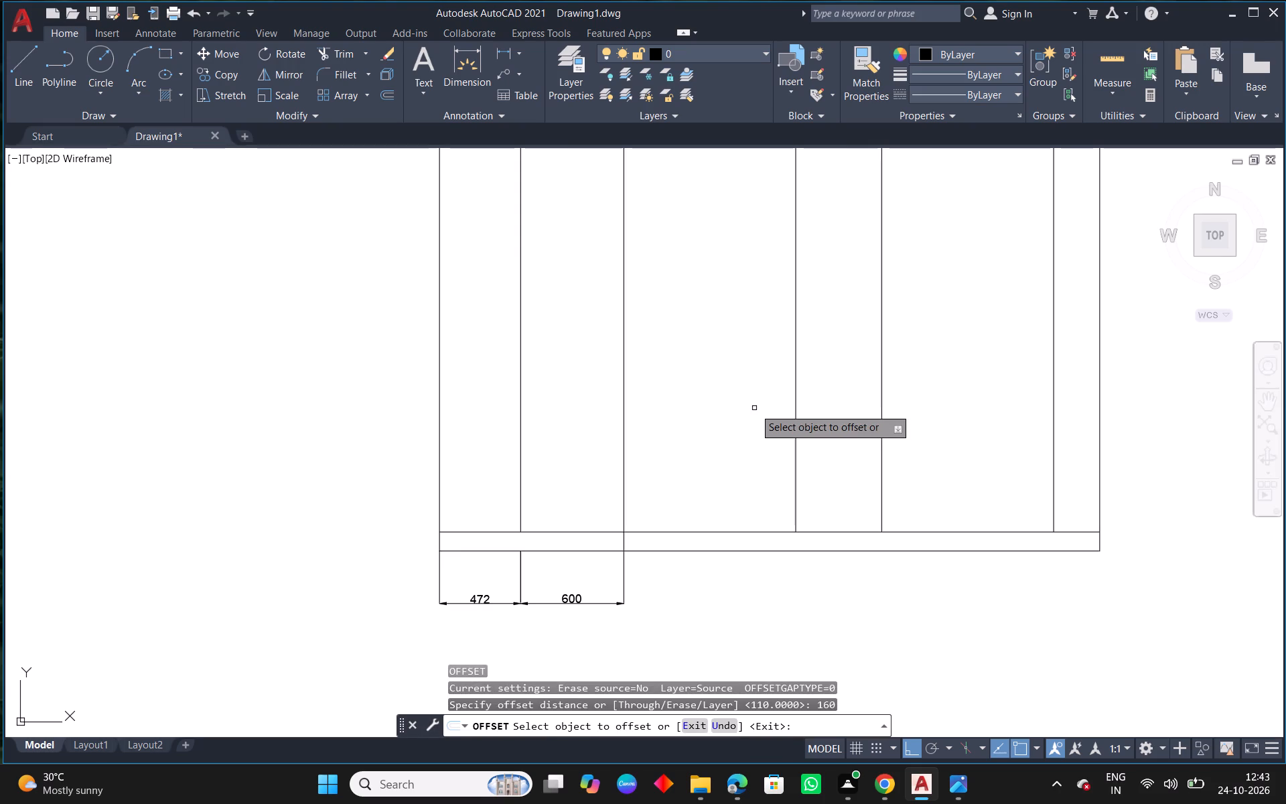
left_click_drag(673, 531, 673, 515)
left_click(649, 454)
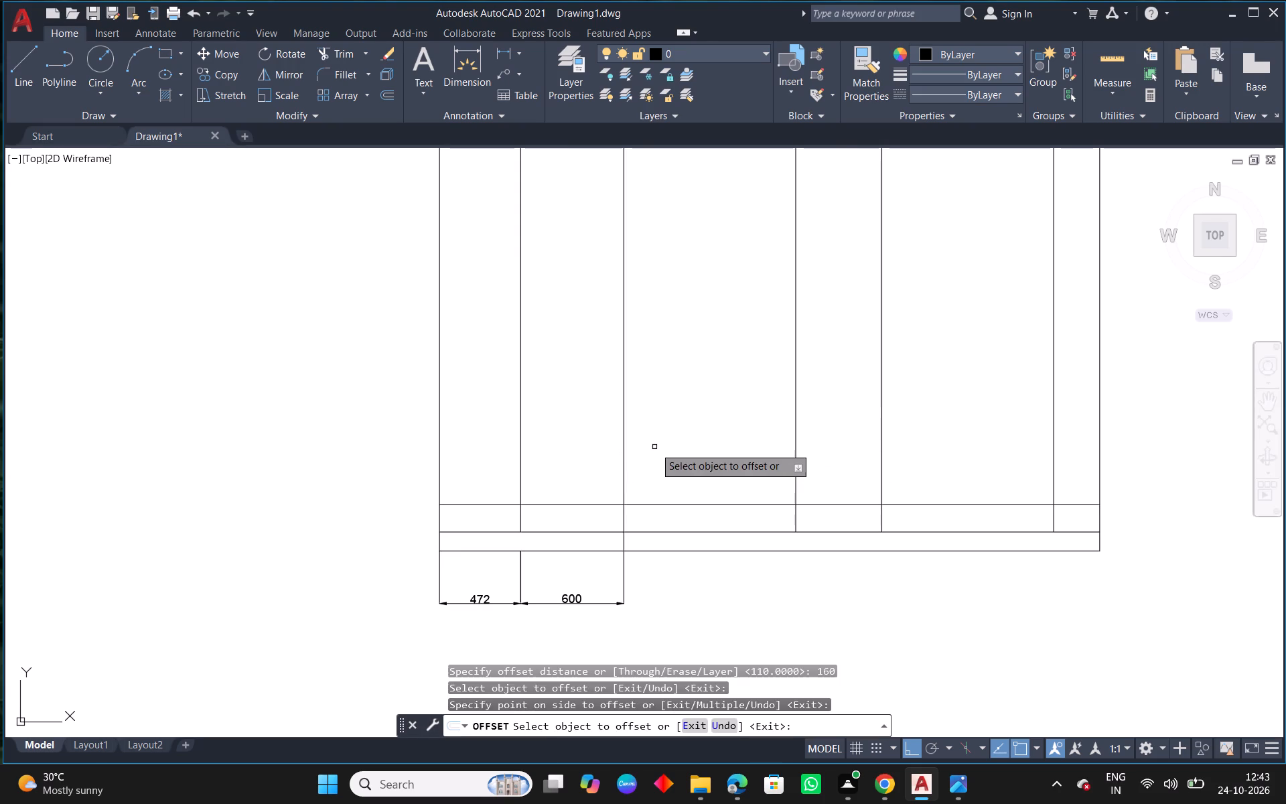
key("Escape")
Move the right extension line origin of the 600 dimension from the skirting's top line down to the base line.
scroll(539, 537, "up", 1)
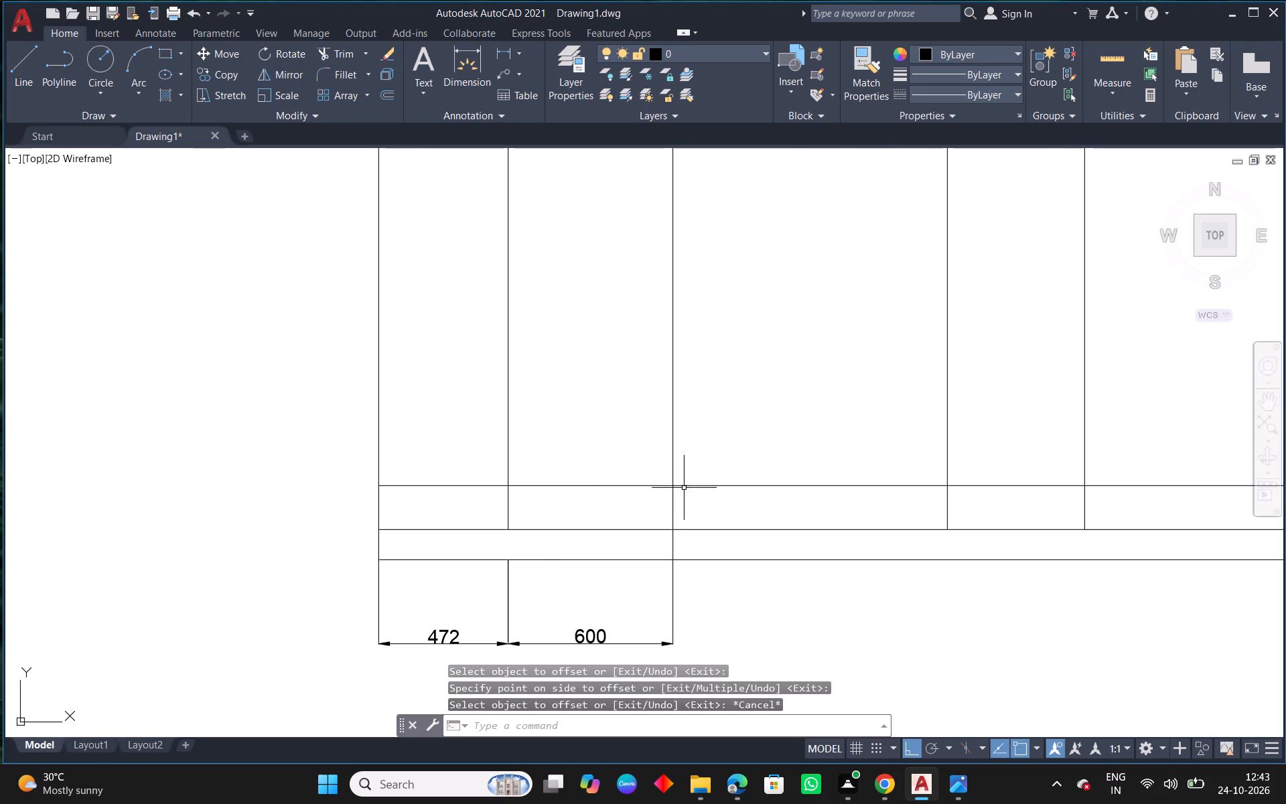
middle_click_drag(734, 512, 616, 450)
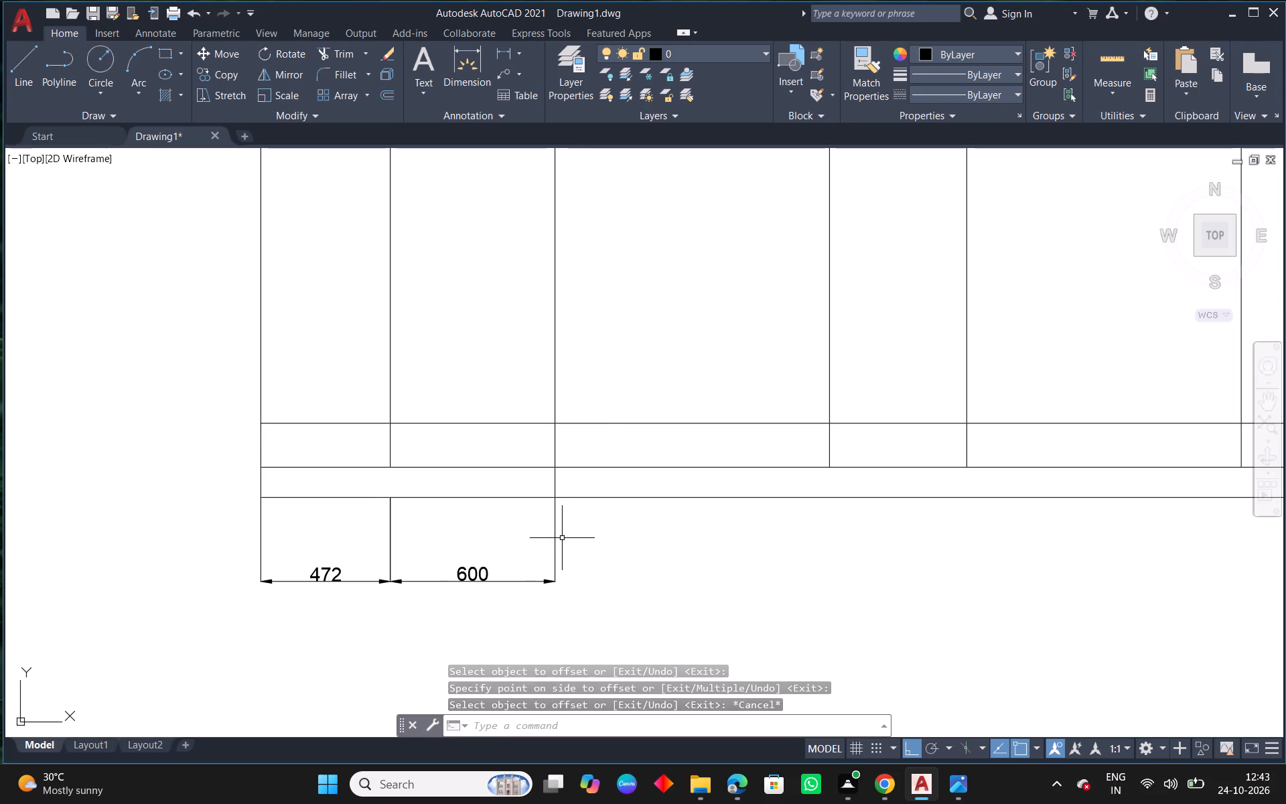
left_click(556, 539)
left_click(554, 466)
left_click(557, 496)
key("Escape")
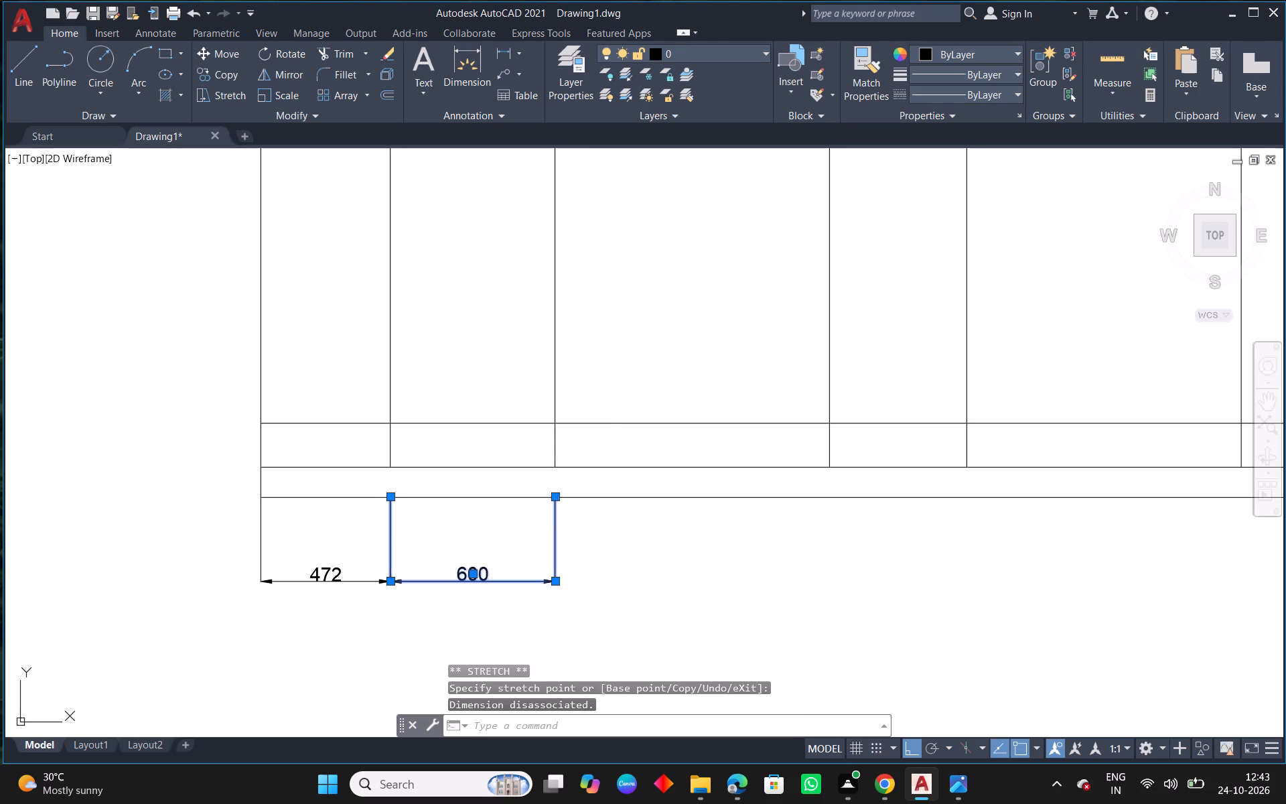
key("Escape")
Examine the drawer and skirting layout beneath the mirror in the reference outer elevation, and return to the drawing's base.
scroll(441, 527, "down", 3)
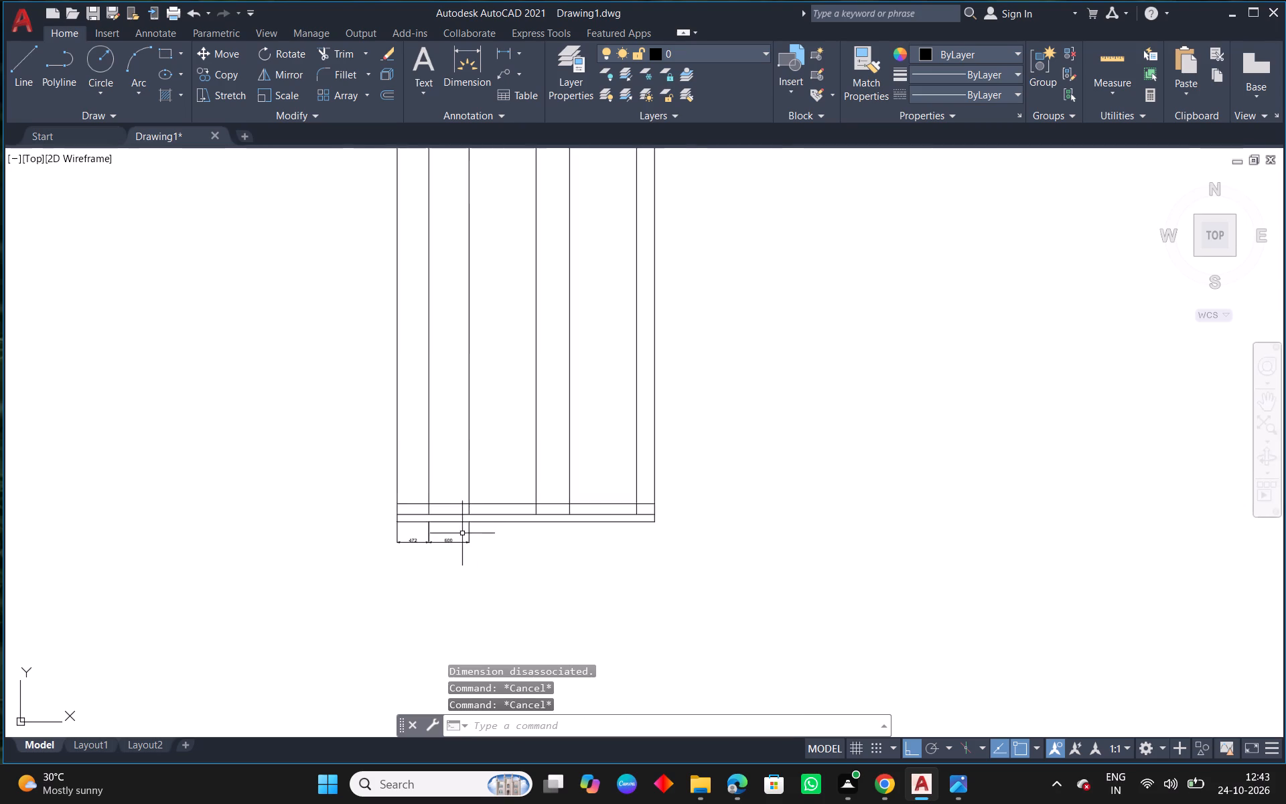
scroll(428, 515, "up", 4)
scroll(419, 498, "down", 6)
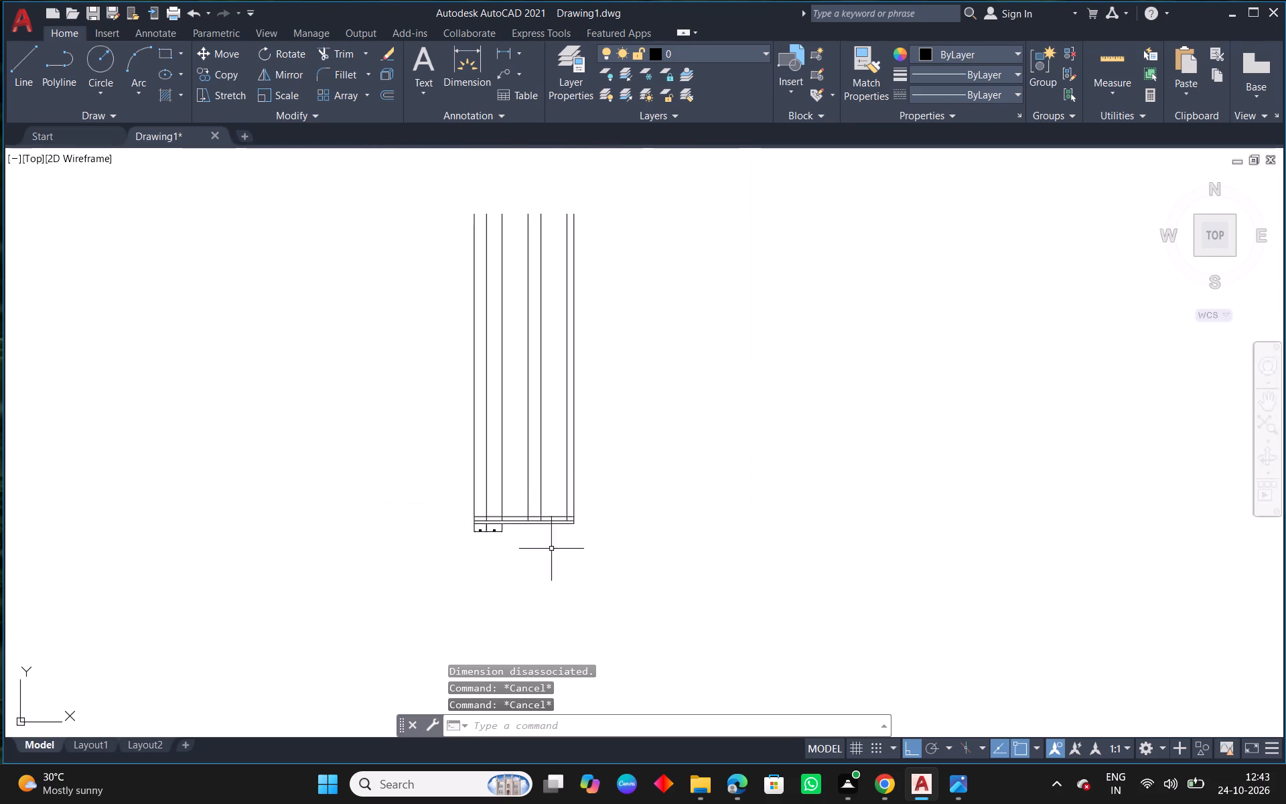
middle_click_drag(736, 547, 194, 448)
scroll(194, 449, "down", 2)
scroll(630, 393, "down", 3)
scroll(719, 313, "up", 4)
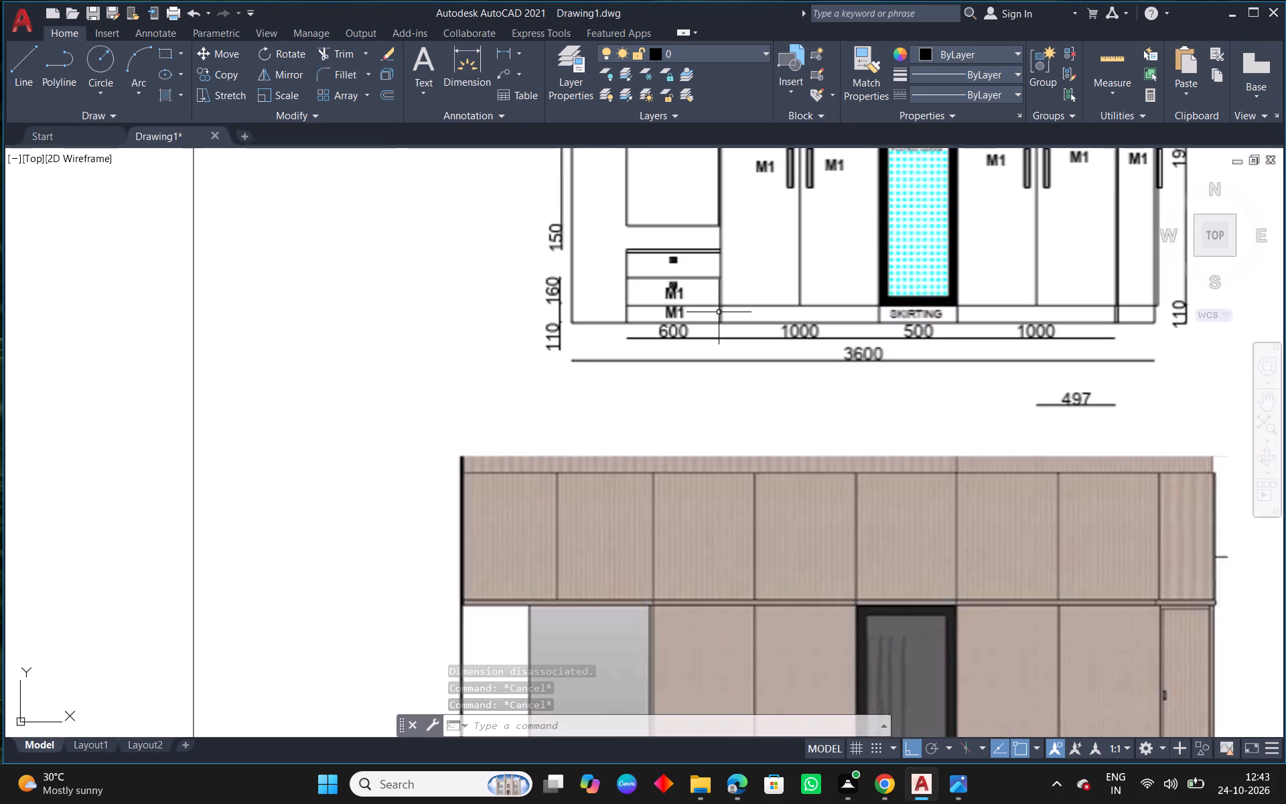
scroll(718, 320, "down", 4)
middle_click_drag(507, 494, 752, 434)
scroll(733, 371, "up", 9)
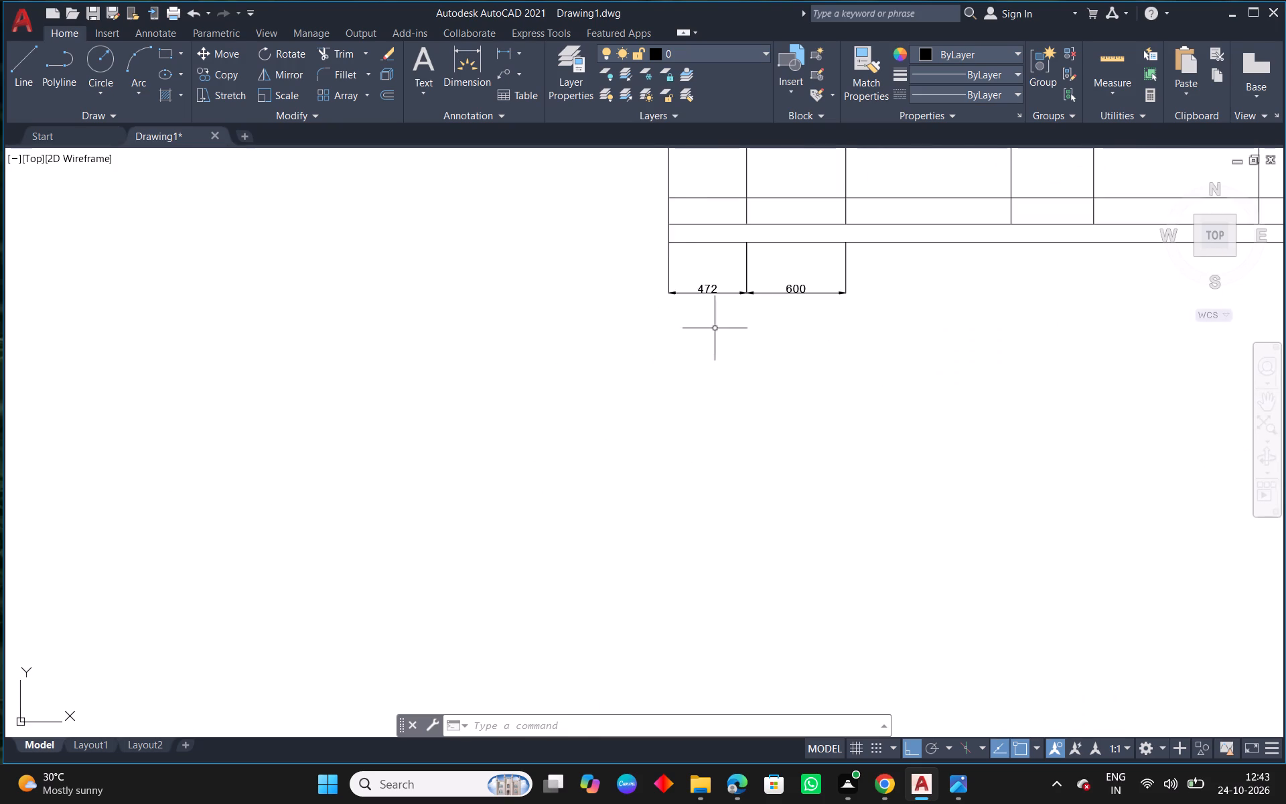
Trim the horizontal skirting and drawer lines out of the 472-wide bay at the elevation's base.
scroll(699, 213, "up", 3)
middle_click_drag(737, 210, 669, 403)
scroll(668, 404, "down", 1)
middle_click_drag(709, 453, 628, 391)
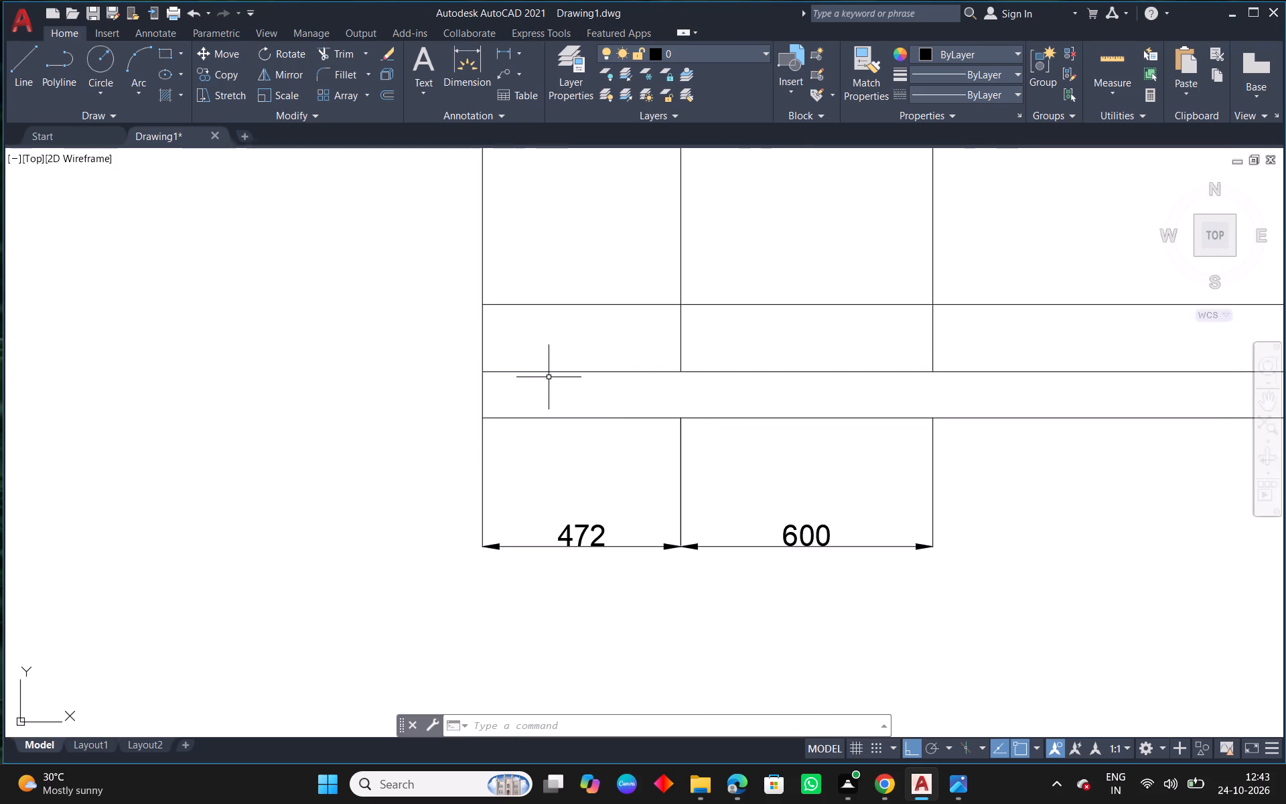
type("TR")
key("space")
key("space")
left_click_drag(585, 256, 593, 456)
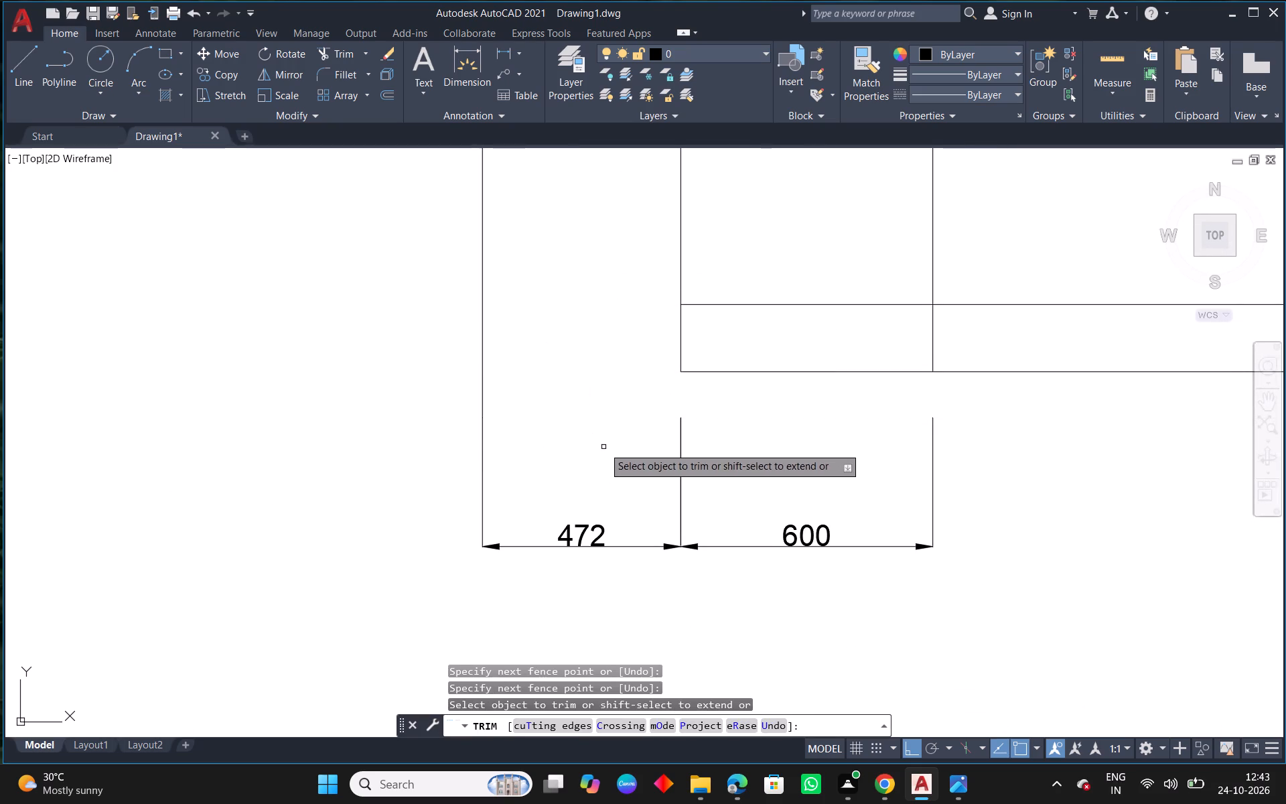
key("Escape")
Fillet the lowest horizontal line with the elevation's outer right vertical into a sharp zero-radius corner.
scroll(662, 464, "down", 2)
middle_click_drag(855, 495, 731, 525)
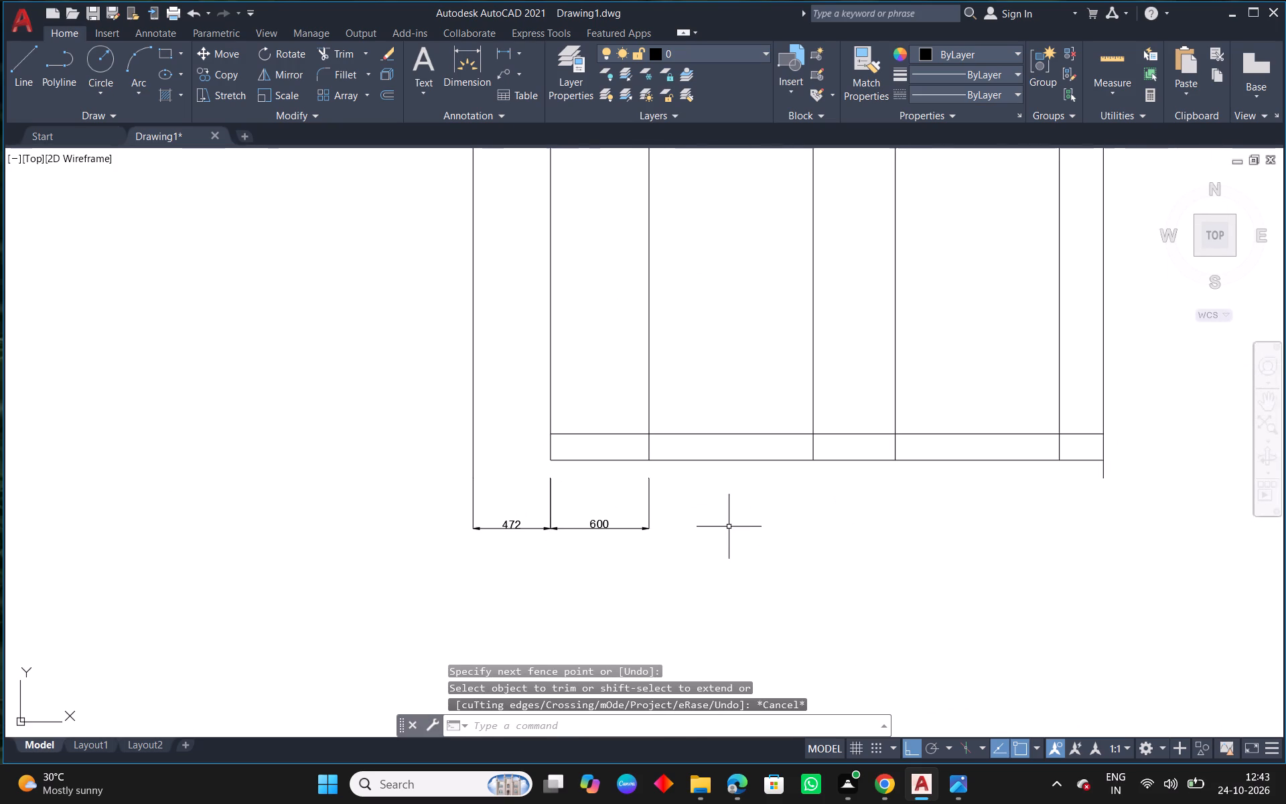
scroll(660, 498, "down", 4)
middle_click_drag(875, 501, 807, 503)
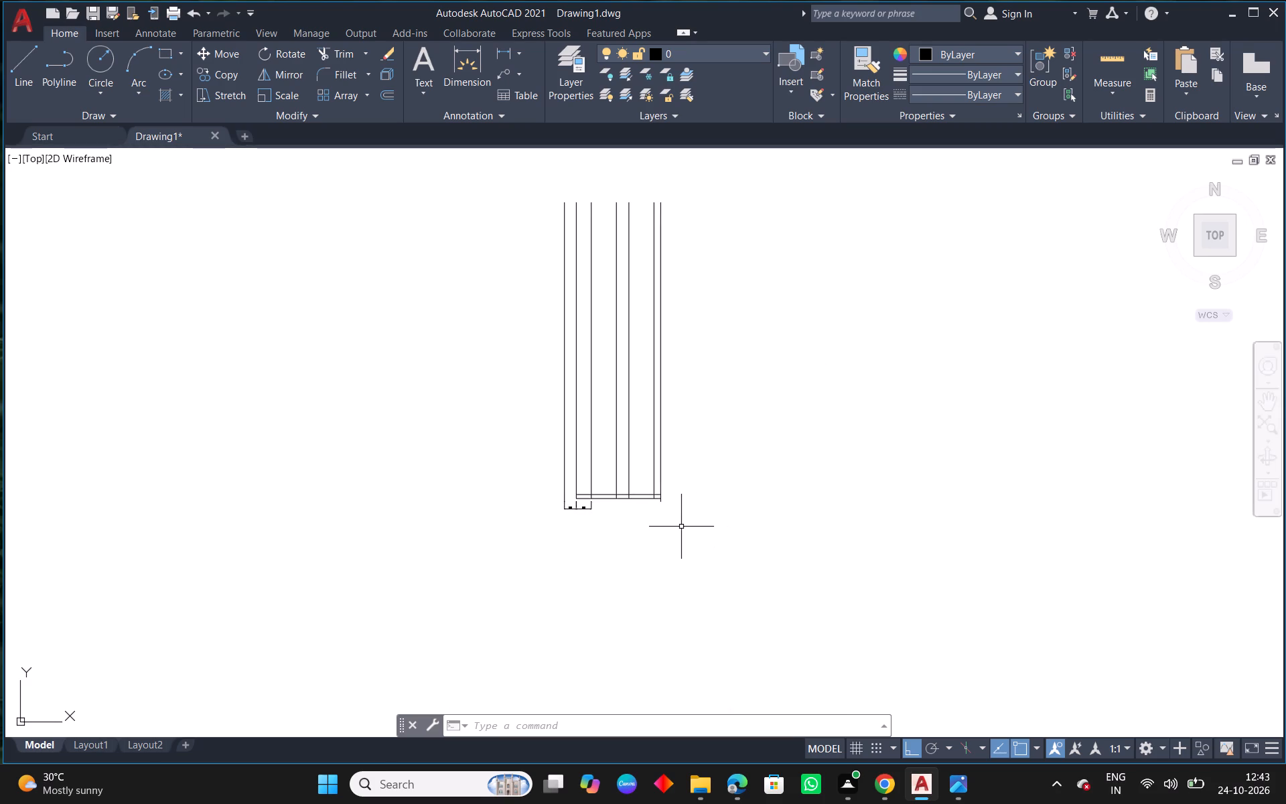
scroll(643, 513, "up", 4)
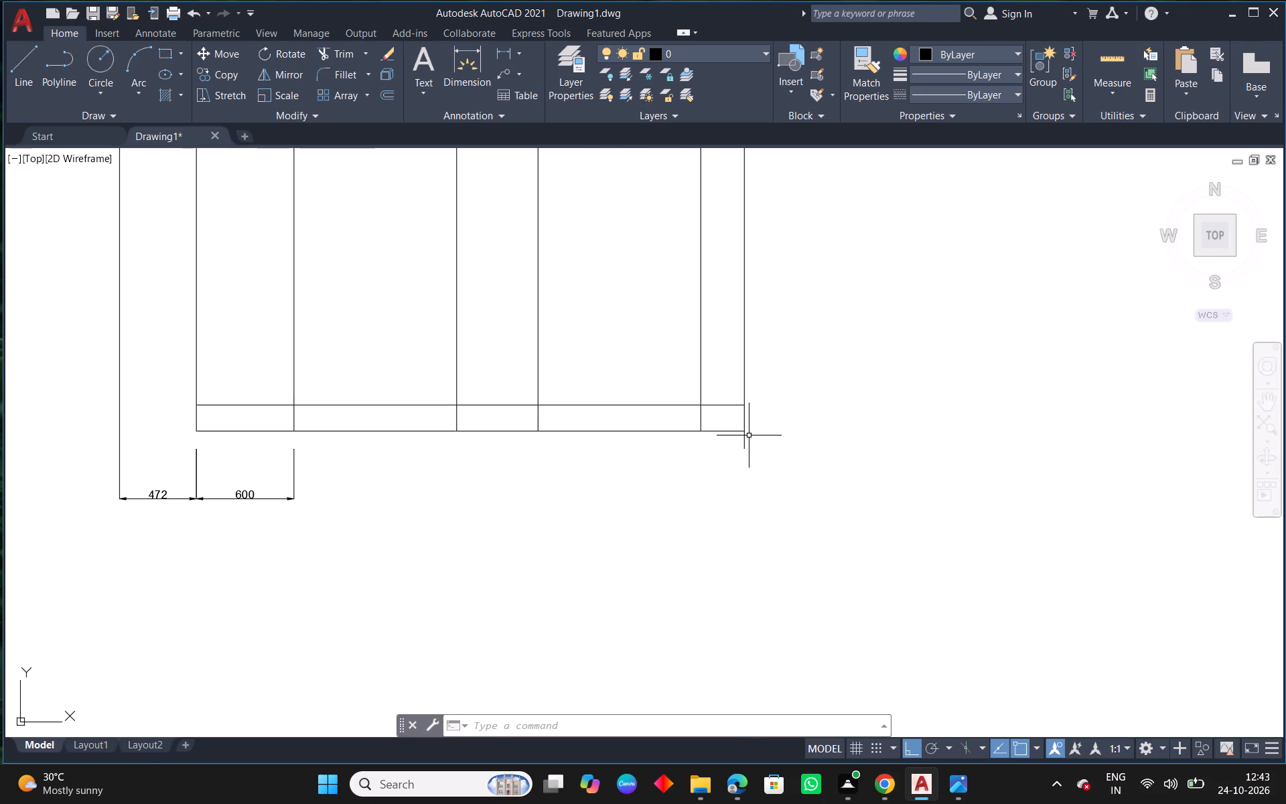
type("F")
key("space")
left_click(735, 431)
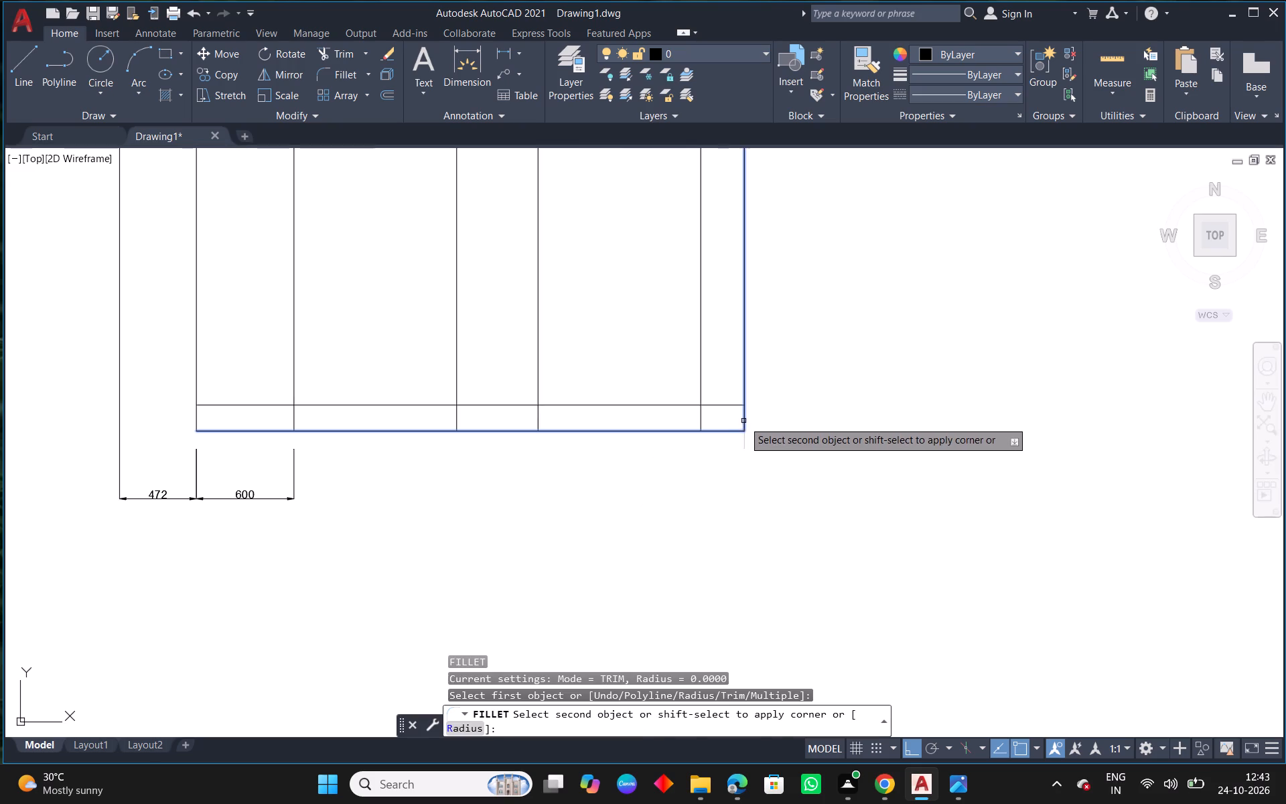
left_click(743, 421)
key("Escape")
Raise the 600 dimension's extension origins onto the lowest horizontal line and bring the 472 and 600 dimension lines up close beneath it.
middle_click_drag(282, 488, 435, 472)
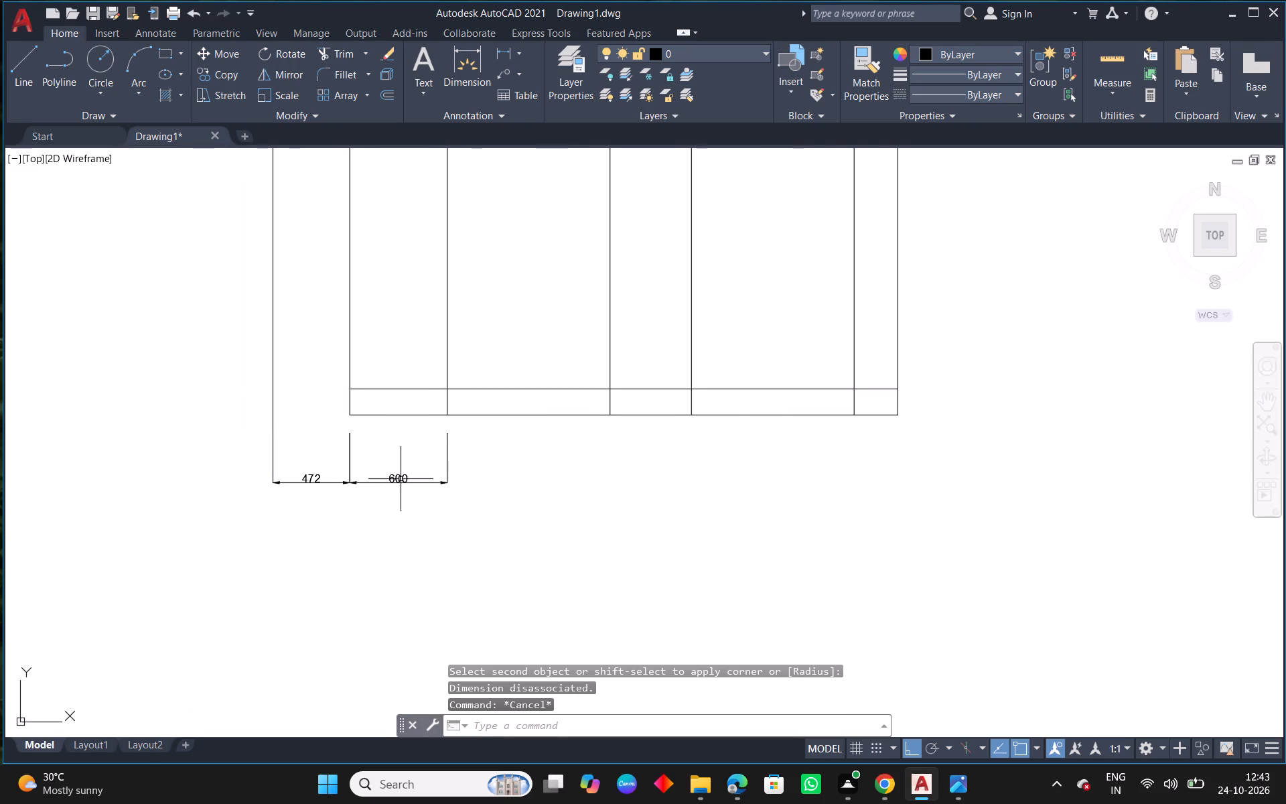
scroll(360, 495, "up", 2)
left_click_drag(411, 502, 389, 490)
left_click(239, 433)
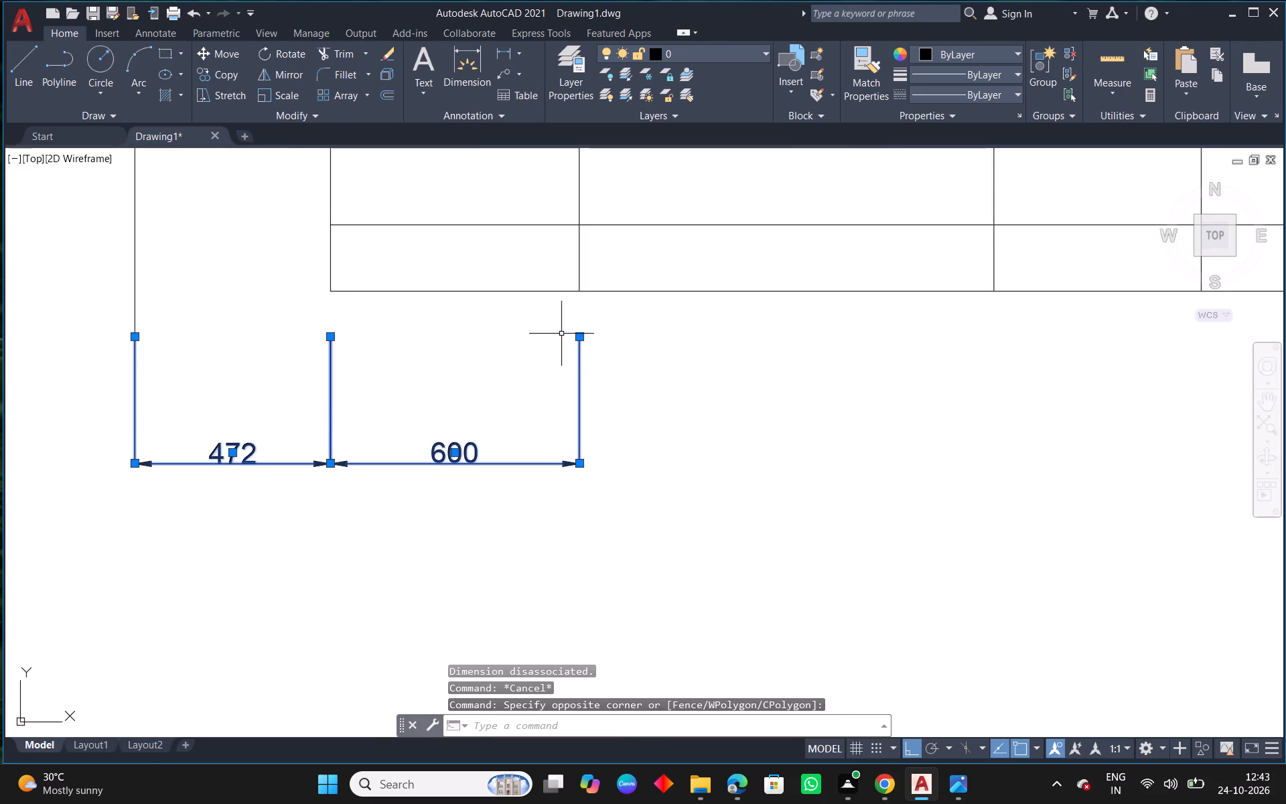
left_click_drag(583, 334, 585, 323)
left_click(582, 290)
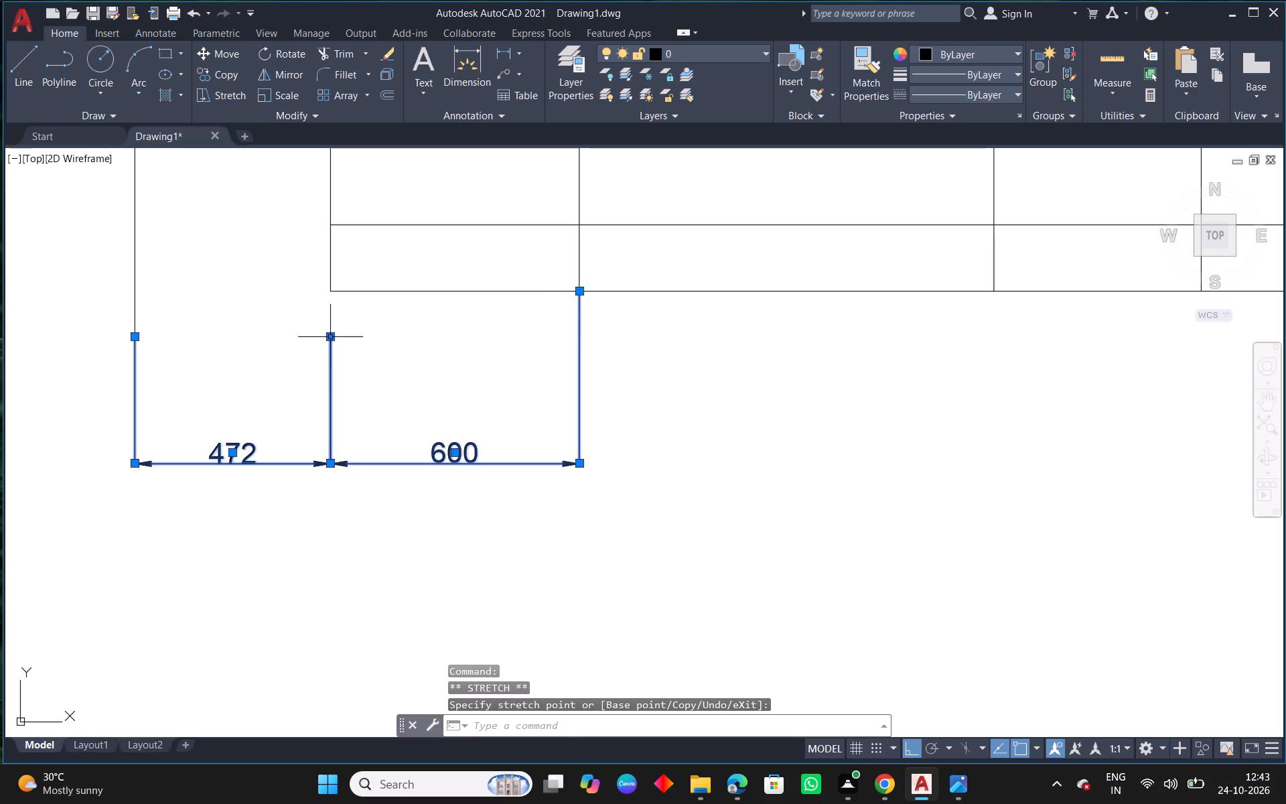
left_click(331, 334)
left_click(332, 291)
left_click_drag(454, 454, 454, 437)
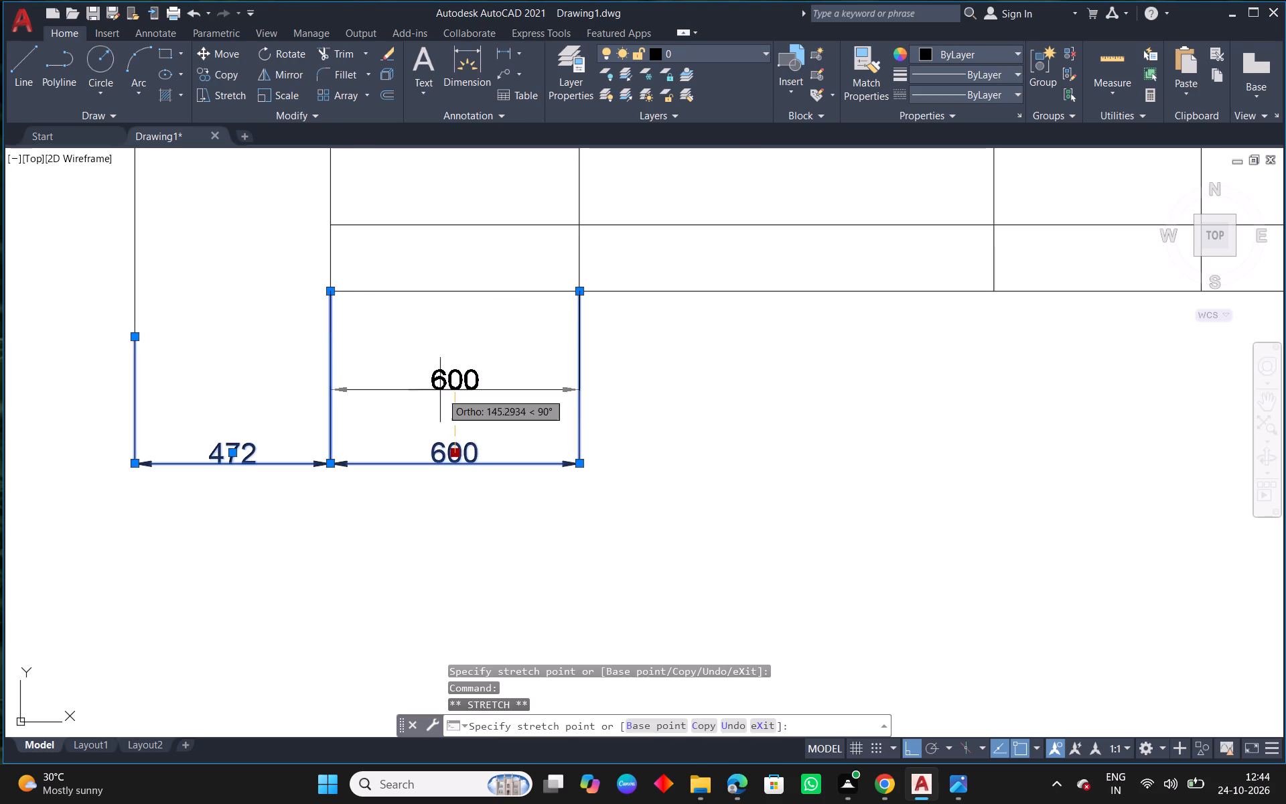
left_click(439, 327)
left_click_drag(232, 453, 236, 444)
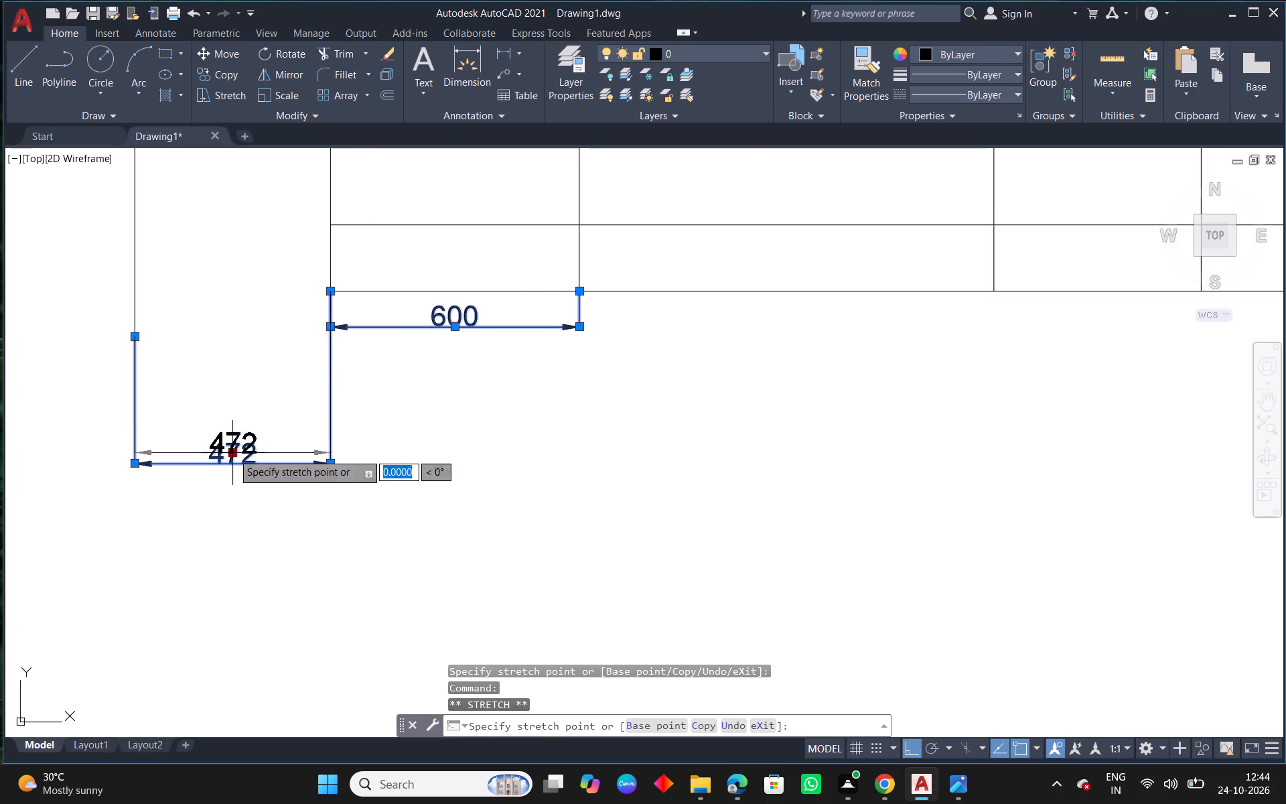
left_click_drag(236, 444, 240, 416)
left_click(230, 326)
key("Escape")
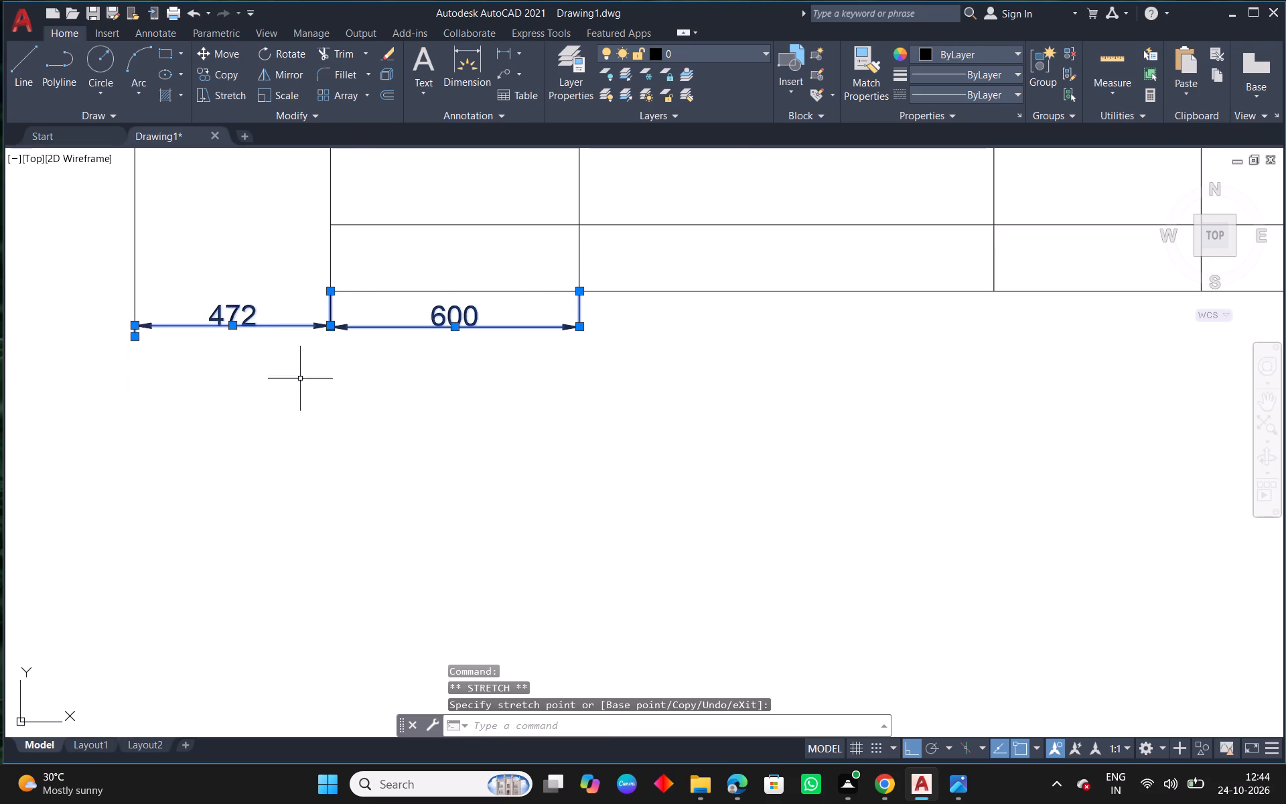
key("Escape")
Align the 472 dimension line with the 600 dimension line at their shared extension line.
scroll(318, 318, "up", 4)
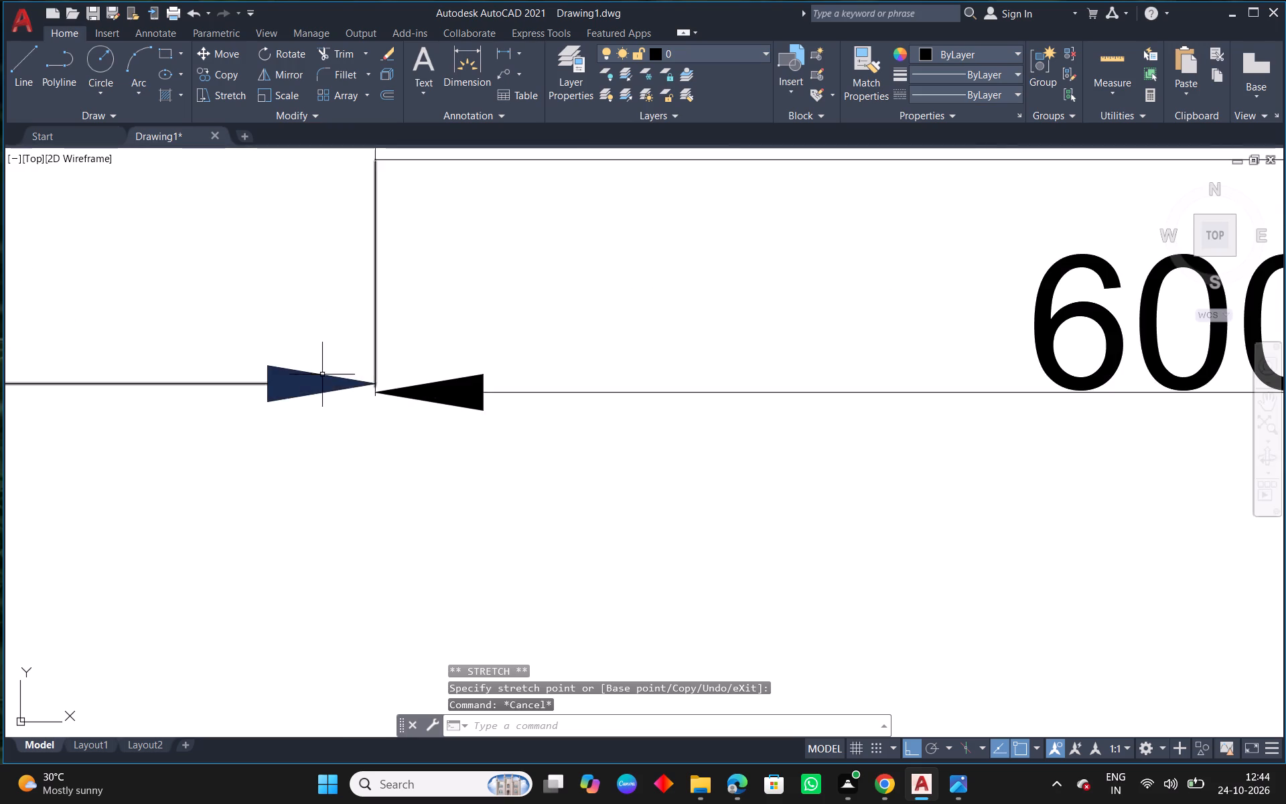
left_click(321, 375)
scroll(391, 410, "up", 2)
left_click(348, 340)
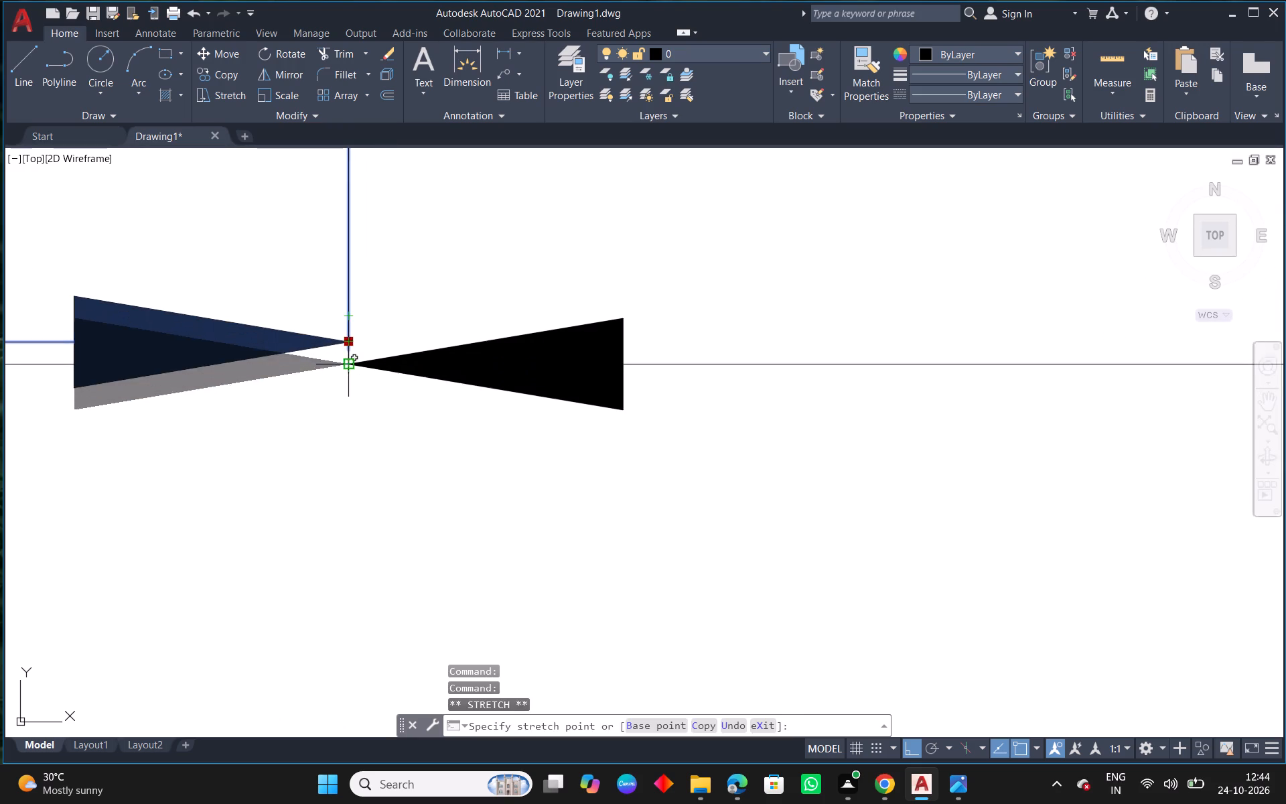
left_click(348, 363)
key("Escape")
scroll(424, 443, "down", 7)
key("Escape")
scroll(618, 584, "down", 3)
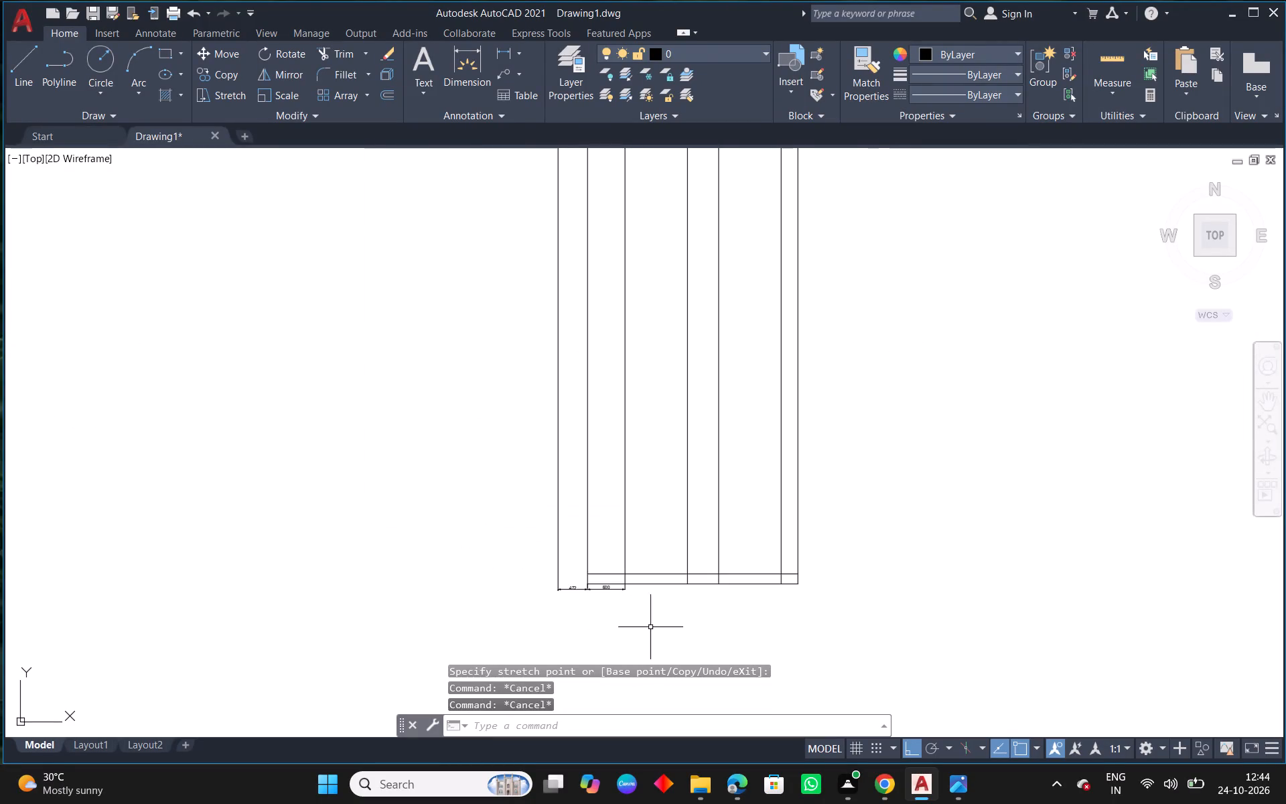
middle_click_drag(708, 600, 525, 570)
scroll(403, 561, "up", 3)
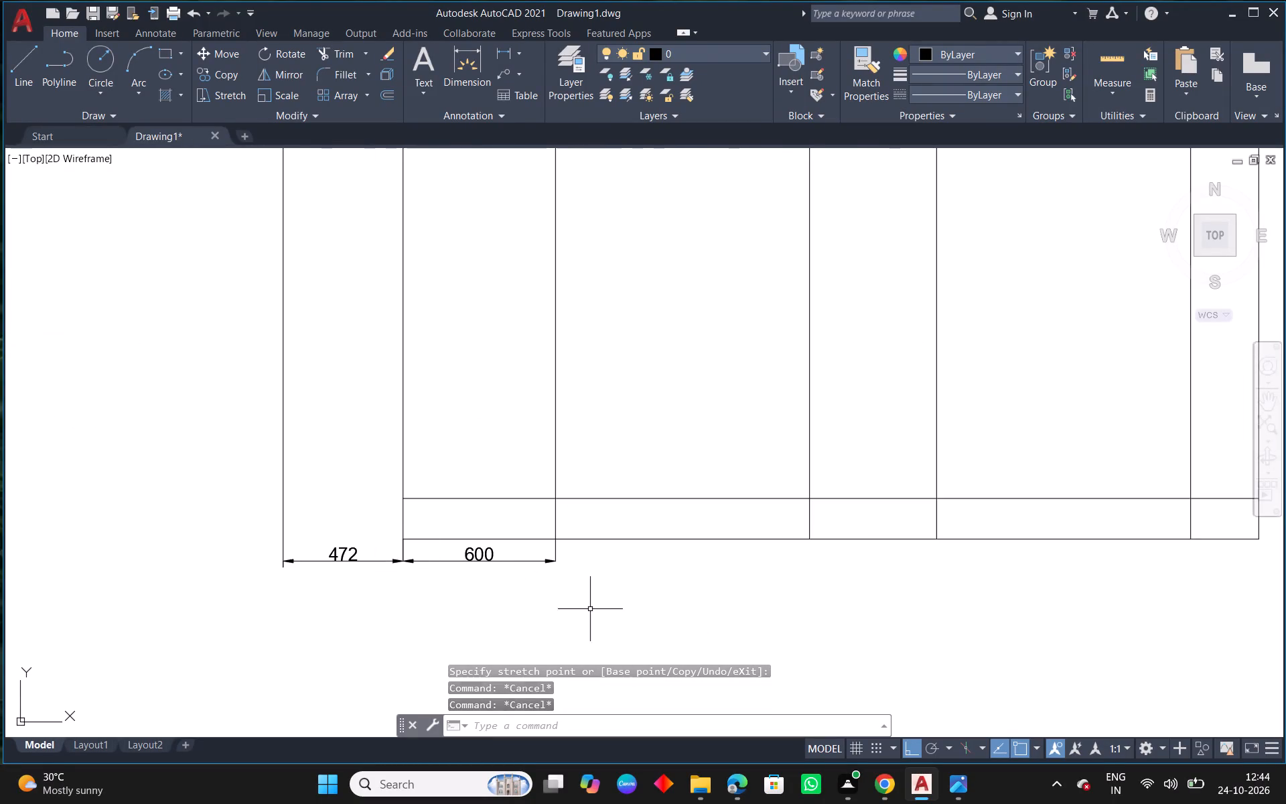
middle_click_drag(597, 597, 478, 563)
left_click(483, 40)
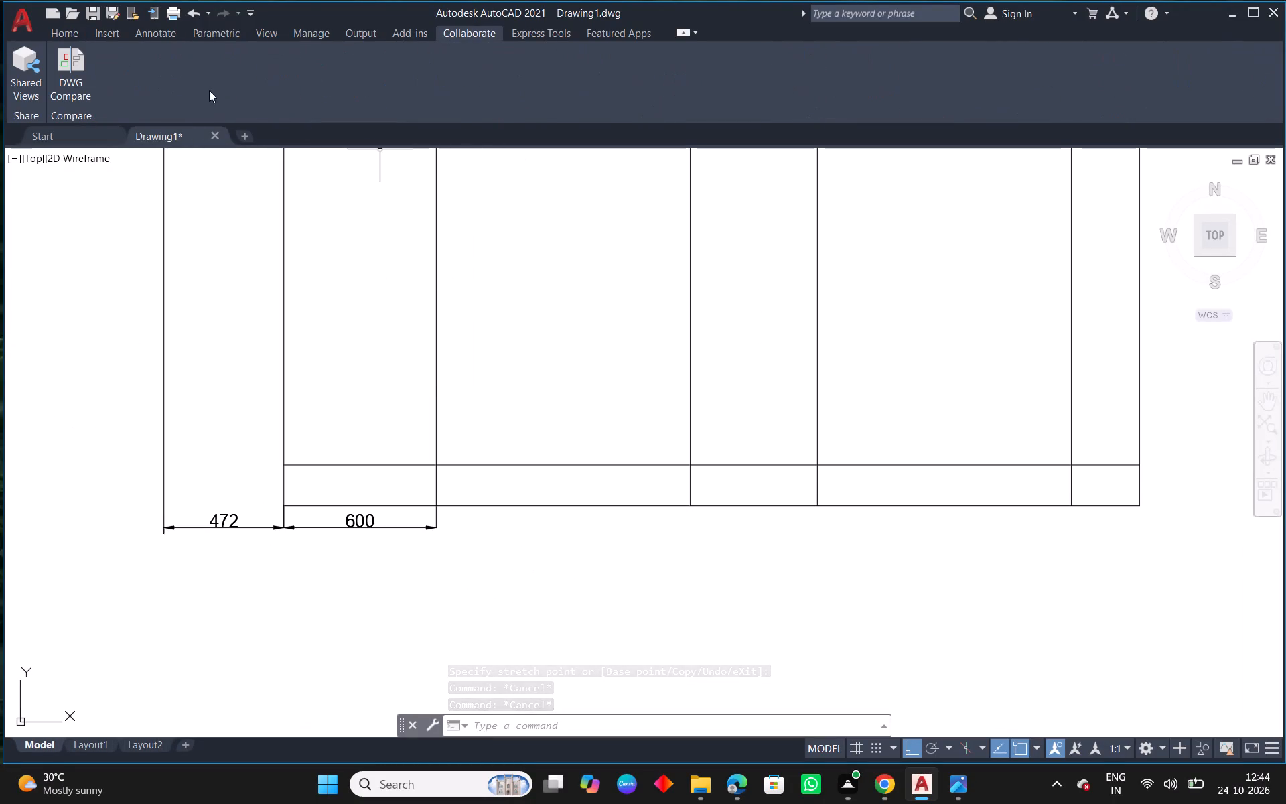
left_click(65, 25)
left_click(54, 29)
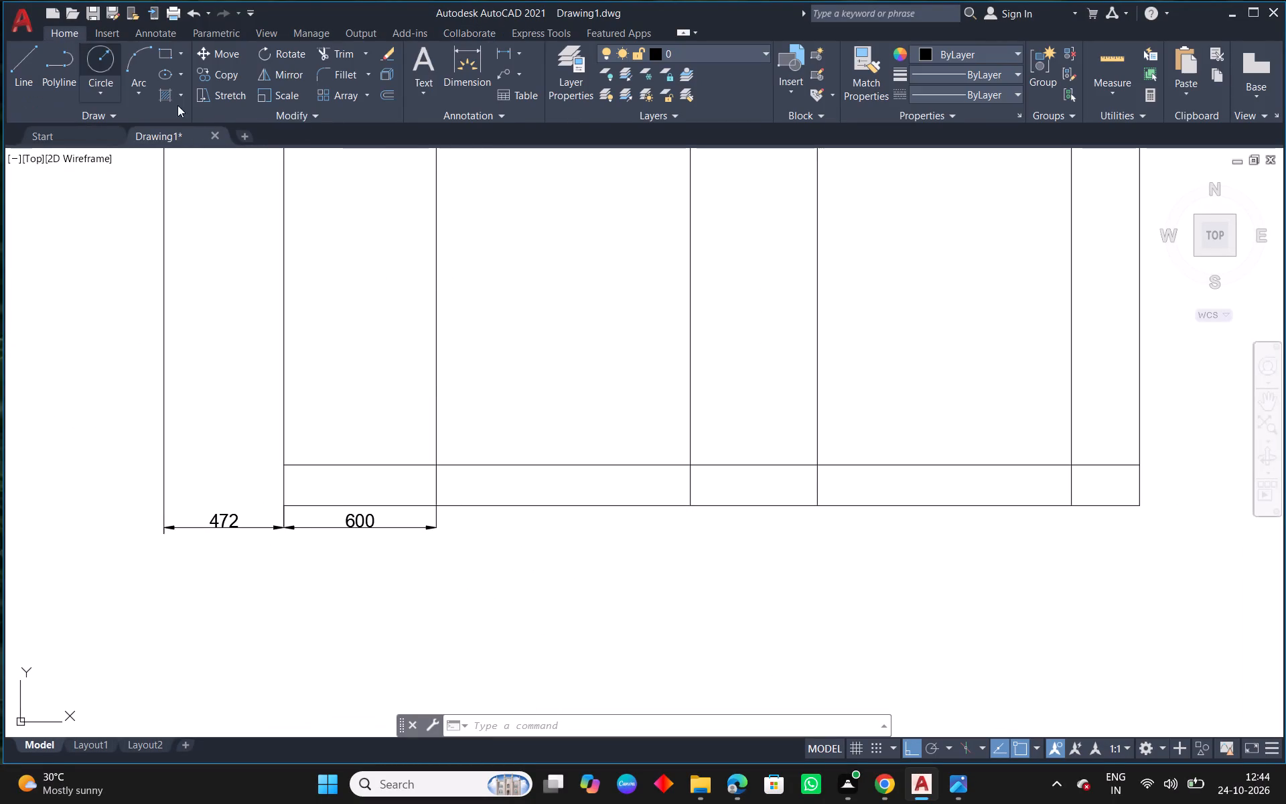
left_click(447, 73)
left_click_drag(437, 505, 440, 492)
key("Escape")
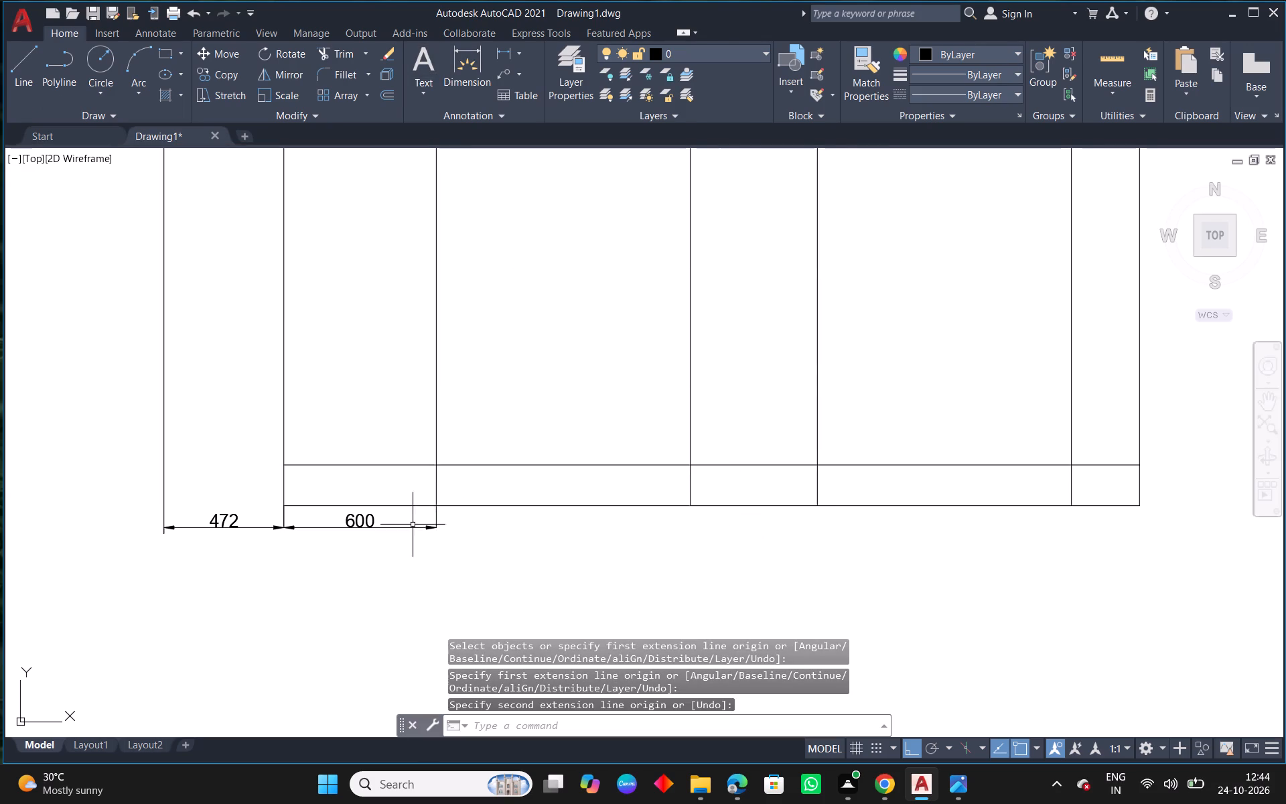
Move the 472 and 600 dimension lines together further below the elevation and pull the 600 dimension's extension origins down clear of the lowest line.
middle_click_drag(419, 525, 566, 431)
left_click_drag(529, 478, 508, 461)
left_click(385, 433)
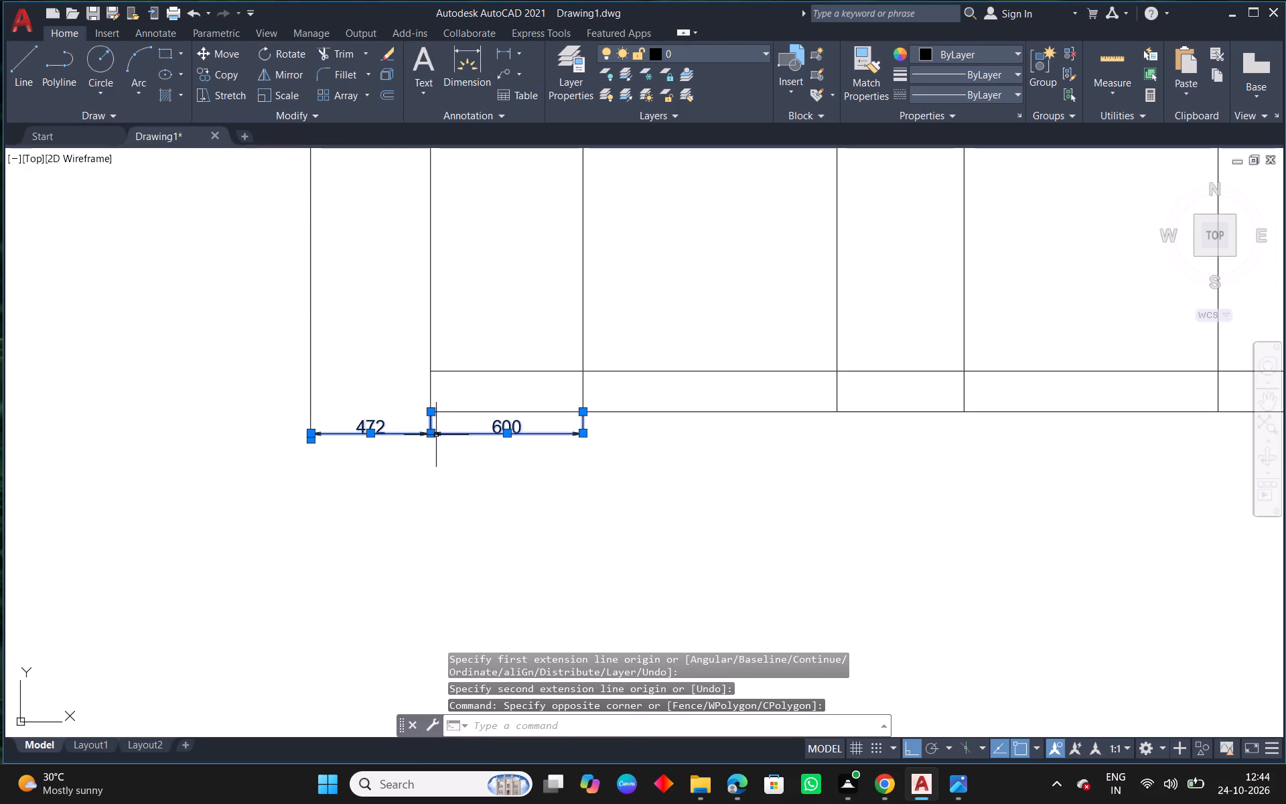
left_click(433, 430)
left_click(437, 496)
left_click(429, 413)
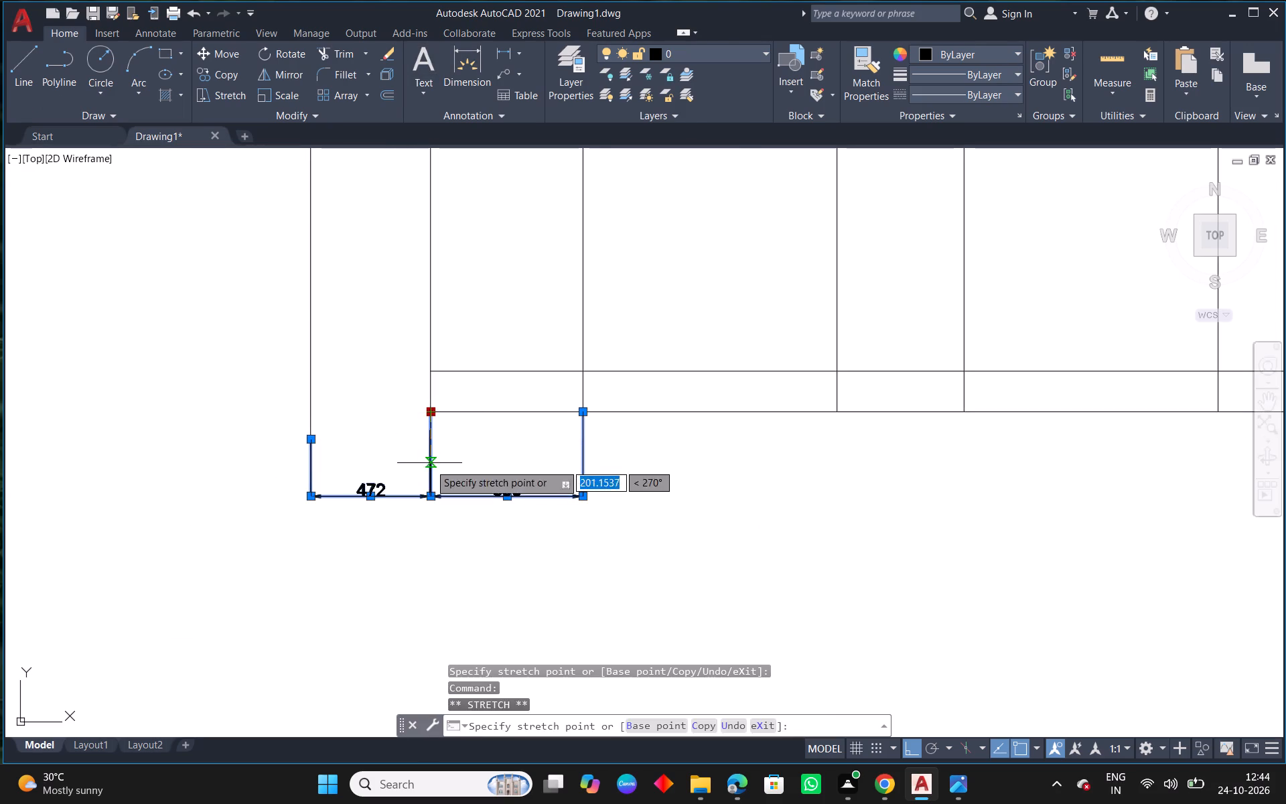
left_click(429, 465)
left_click(586, 415)
left_click(580, 478)
key("Escape")
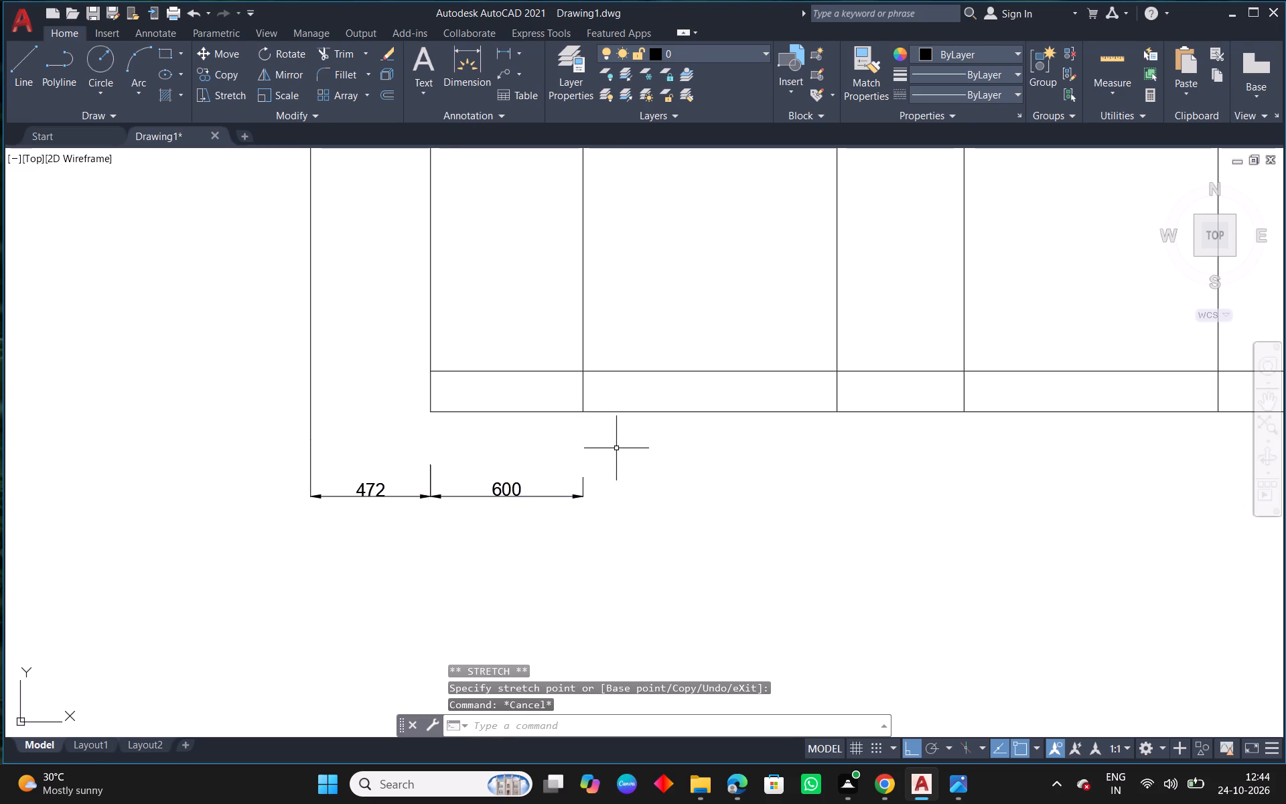
Offset the elevation's lowest horizontal line 110 downward for the skirting.
type("O 110")
key("Return")
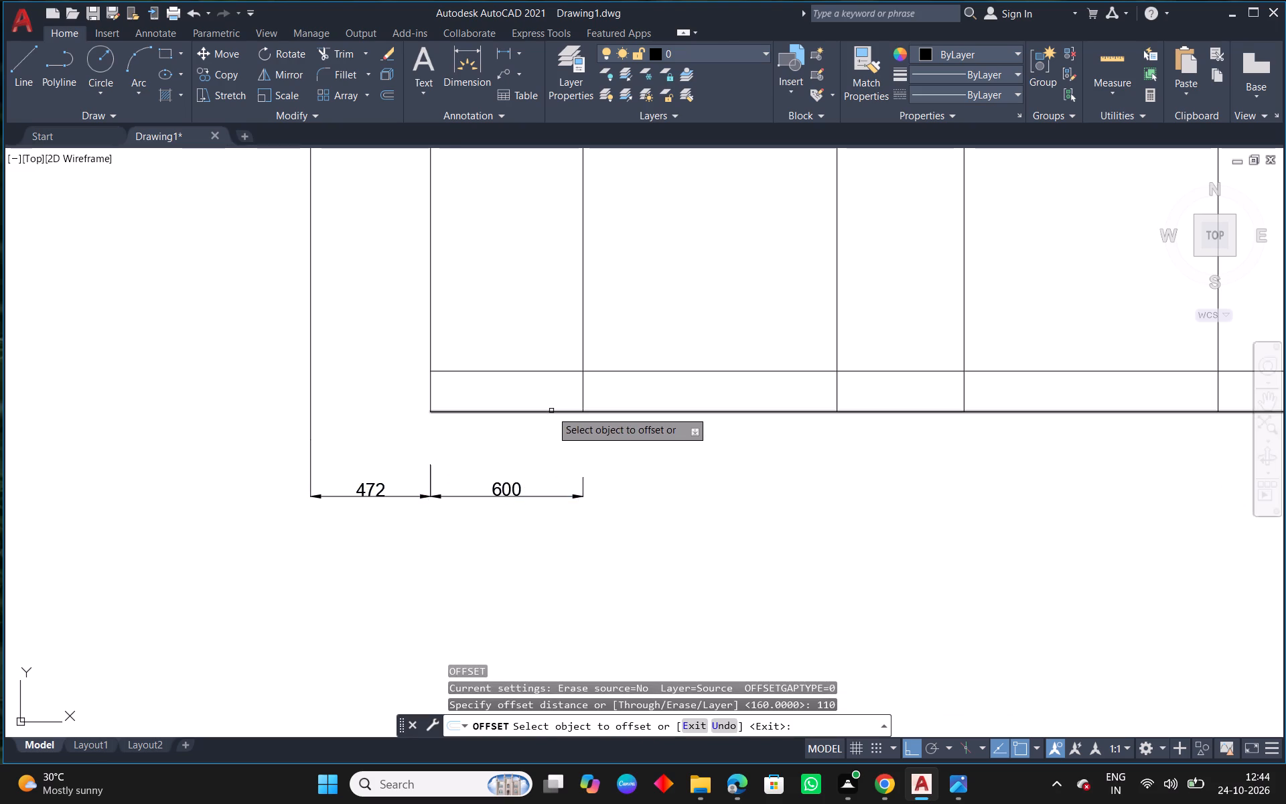
left_click(551, 411)
left_click(548, 458)
key("Escape")
Fillet both ends of the new skirting line to the verticals at the 600 bay's left edge and the outer right edge with zero radius.
key("f")
key("space")
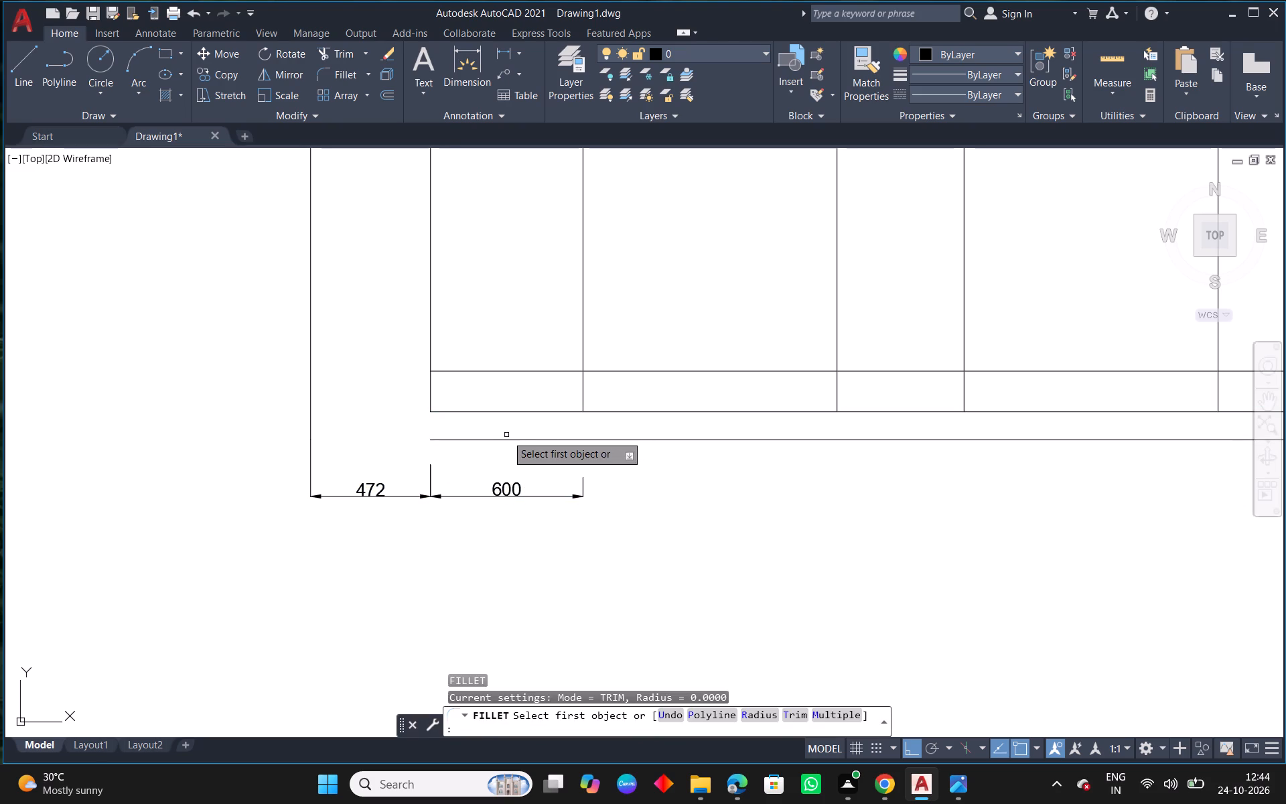
left_click(504, 438)
left_click(432, 389)
scroll(565, 427, "down", 3)
middle_click_drag(898, 482, 766, 464)
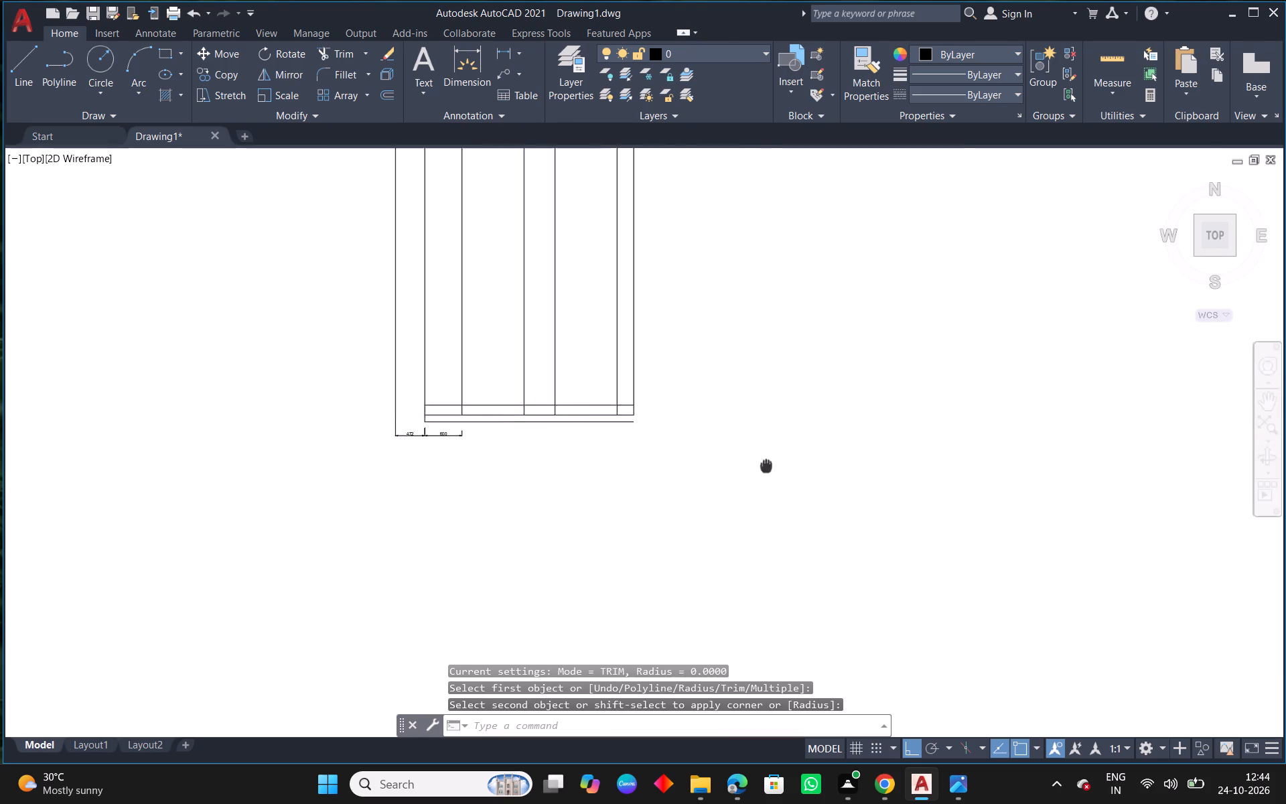
middle_click_drag(766, 464, 689, 480)
scroll(545, 433, "up", 3)
key("f")
key("space")
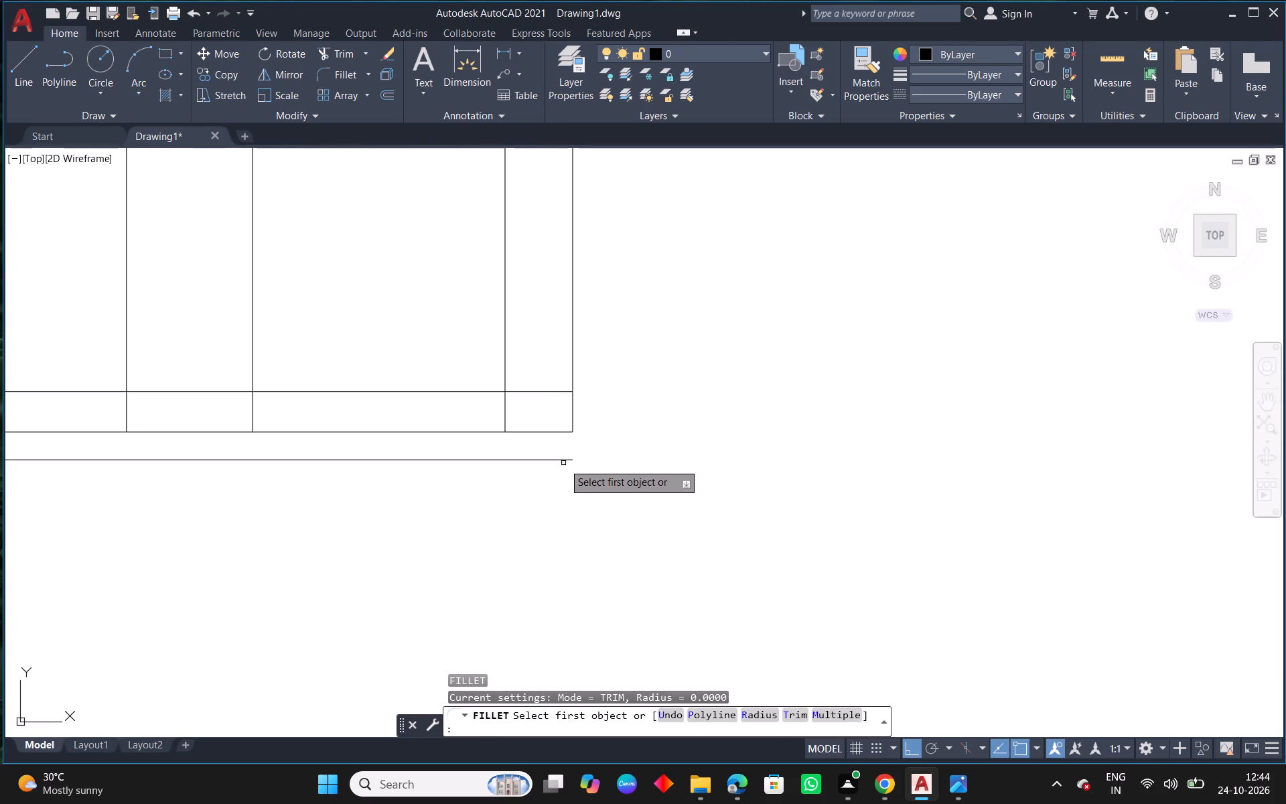
left_click(564, 460)
left_click(571, 407)
key("Escape")
Examine the drawer and skirting heights beneath the mirror in the reference outer elevation, and return to the drawing's base.
scroll(586, 432, "down", 3)
scroll(519, 479, "down", 1)
scroll(435, 443, "up", 3)
scroll(534, 500, "up", 1)
scroll(542, 482, "down", 5)
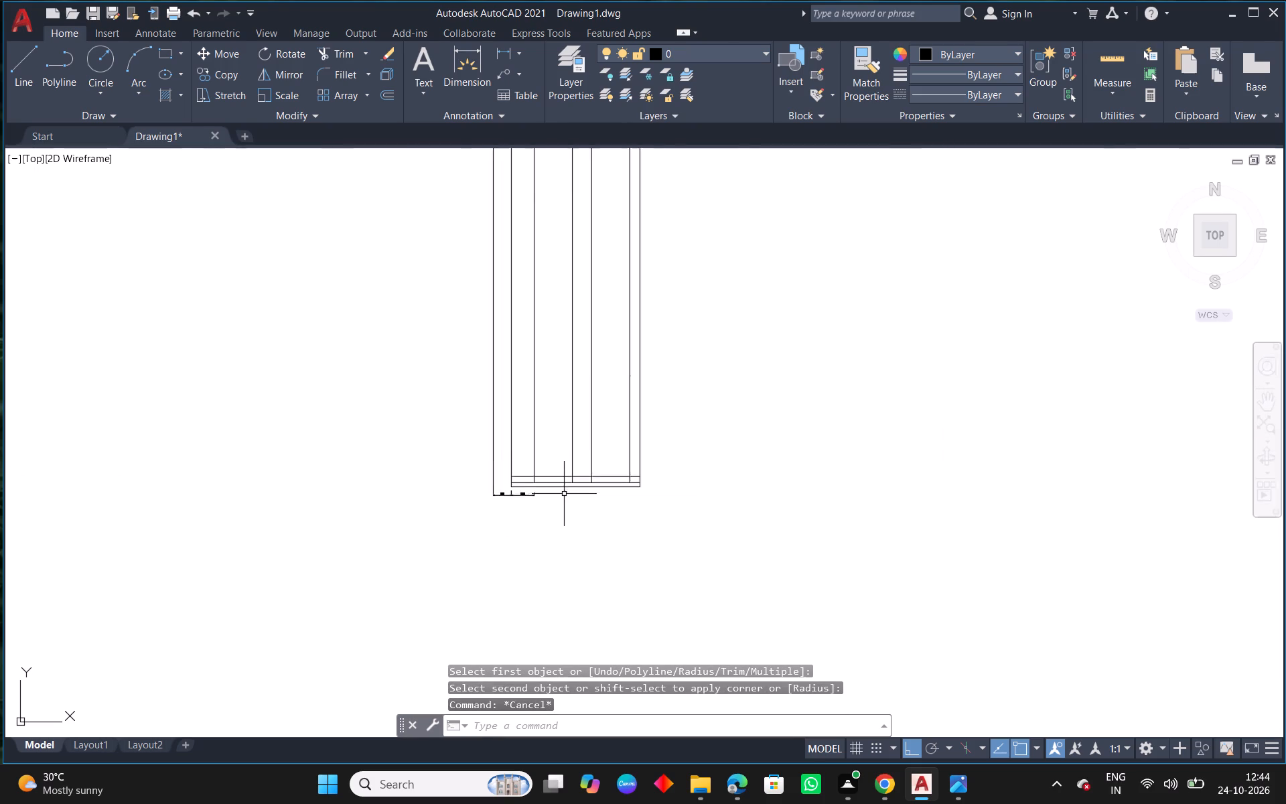
scroll(564, 494, "down", 2)
middle_click_drag(812, 488, 455, 477)
scroll(450, 480, "down", 3)
scroll(678, 373, "up", 3)
scroll(294, 470, "up", 2)
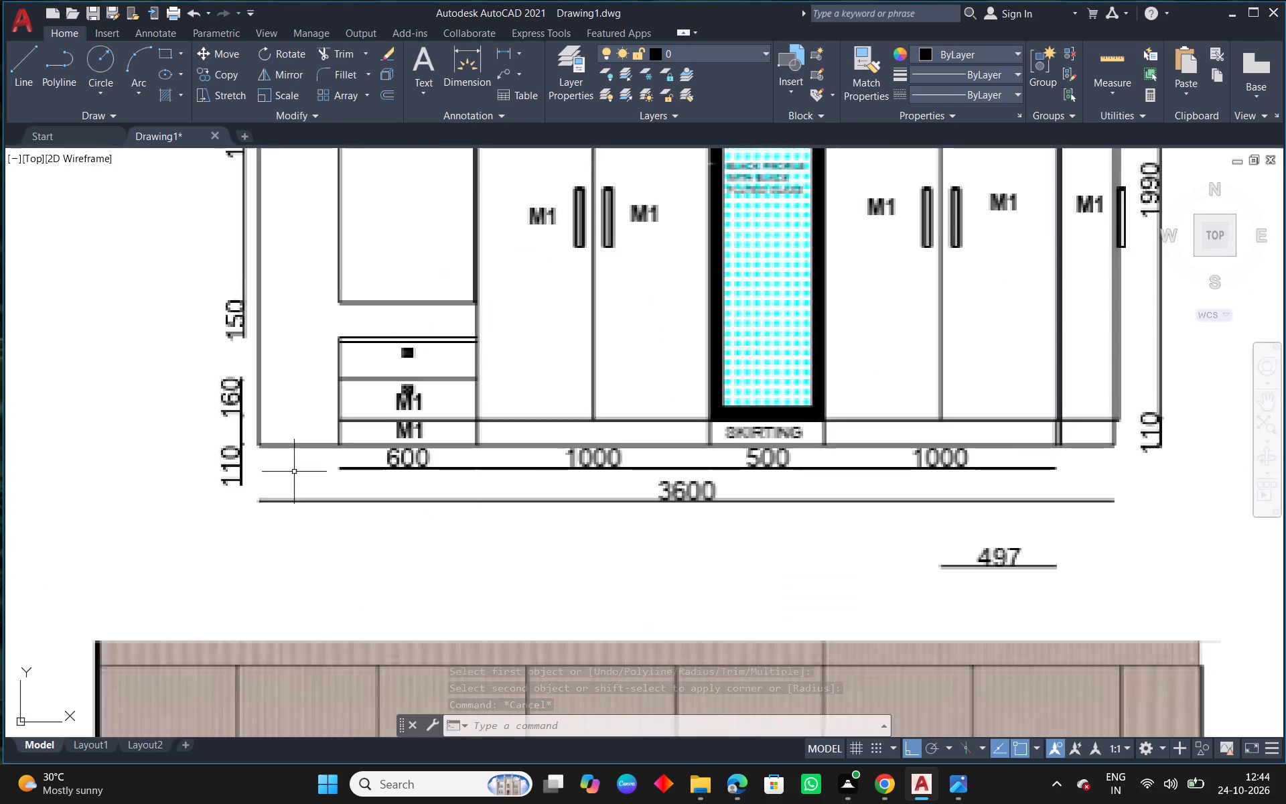
middle_click_drag(317, 512, 449, 492)
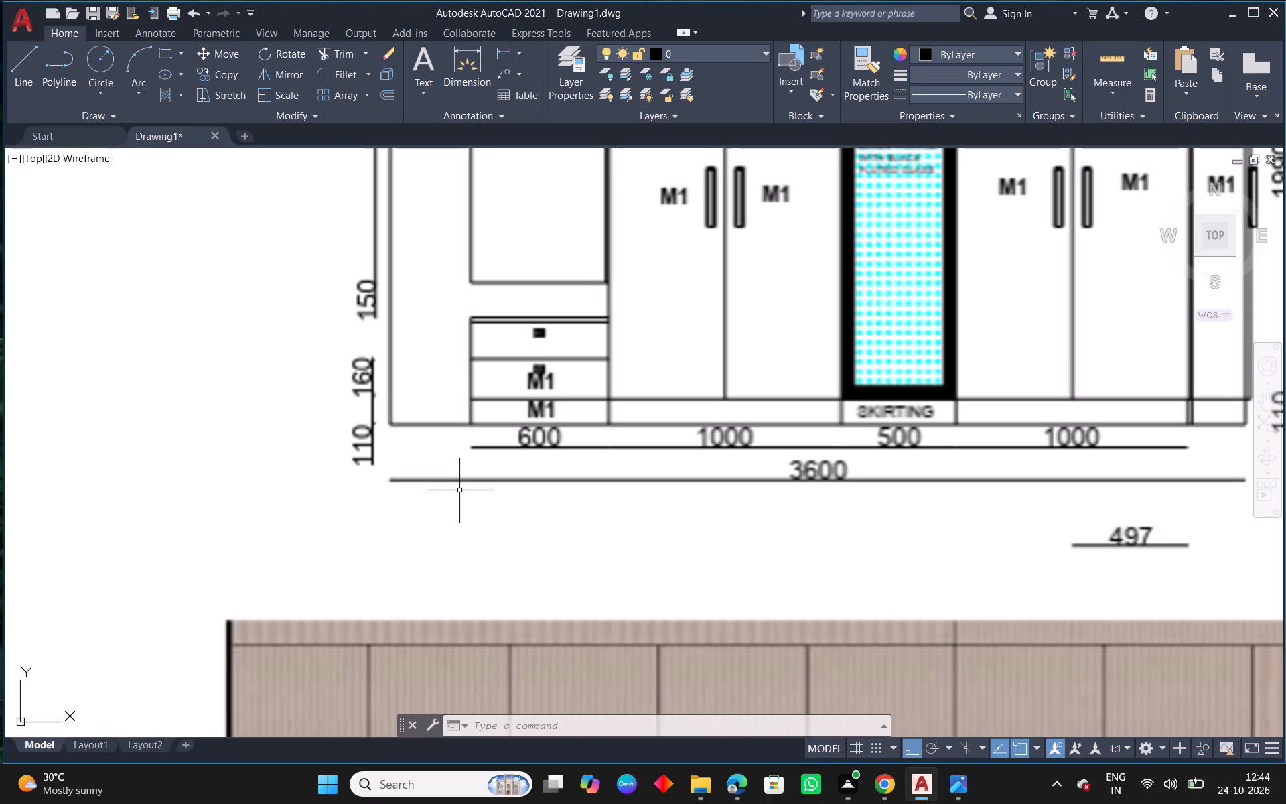
scroll(461, 490, "down", 1)
middle_click_drag(532, 564, 573, 516)
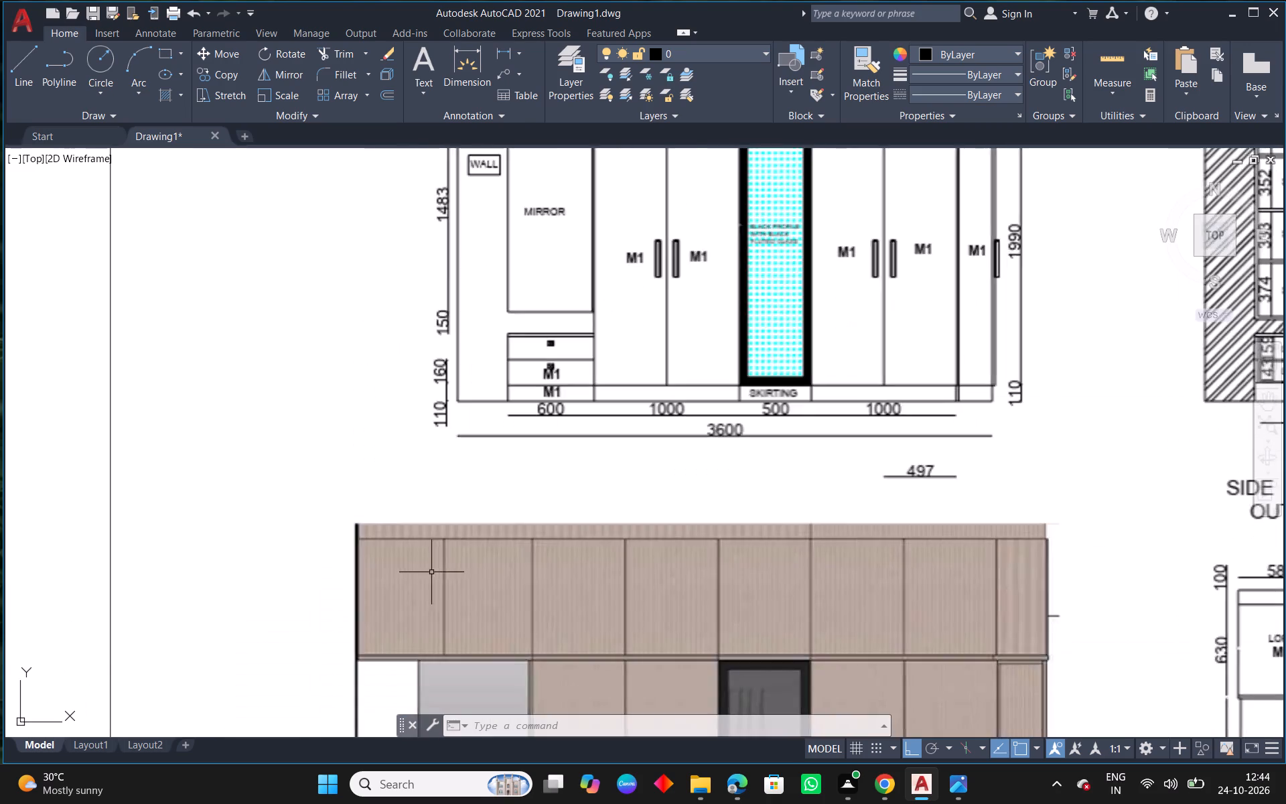
middle_click_drag(433, 572, 574, 463)
middle_click_drag(315, 620, 689, 396)
middle_click_drag(344, 621, 523, 455)
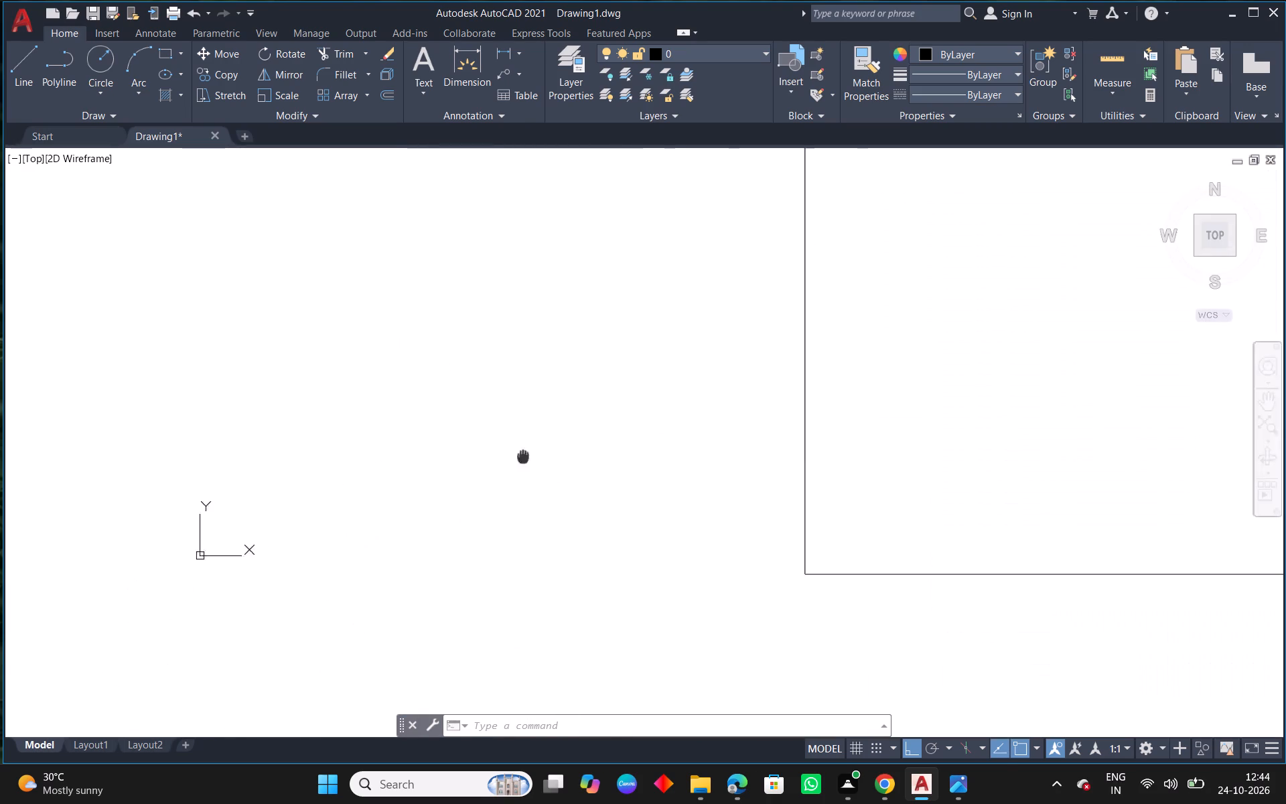
middle_click_drag(523, 455, 599, 344)
scroll(599, 344, "down", 2)
scroll(361, 353, "up", 7)
middle_click_drag(239, 553, 386, 517)
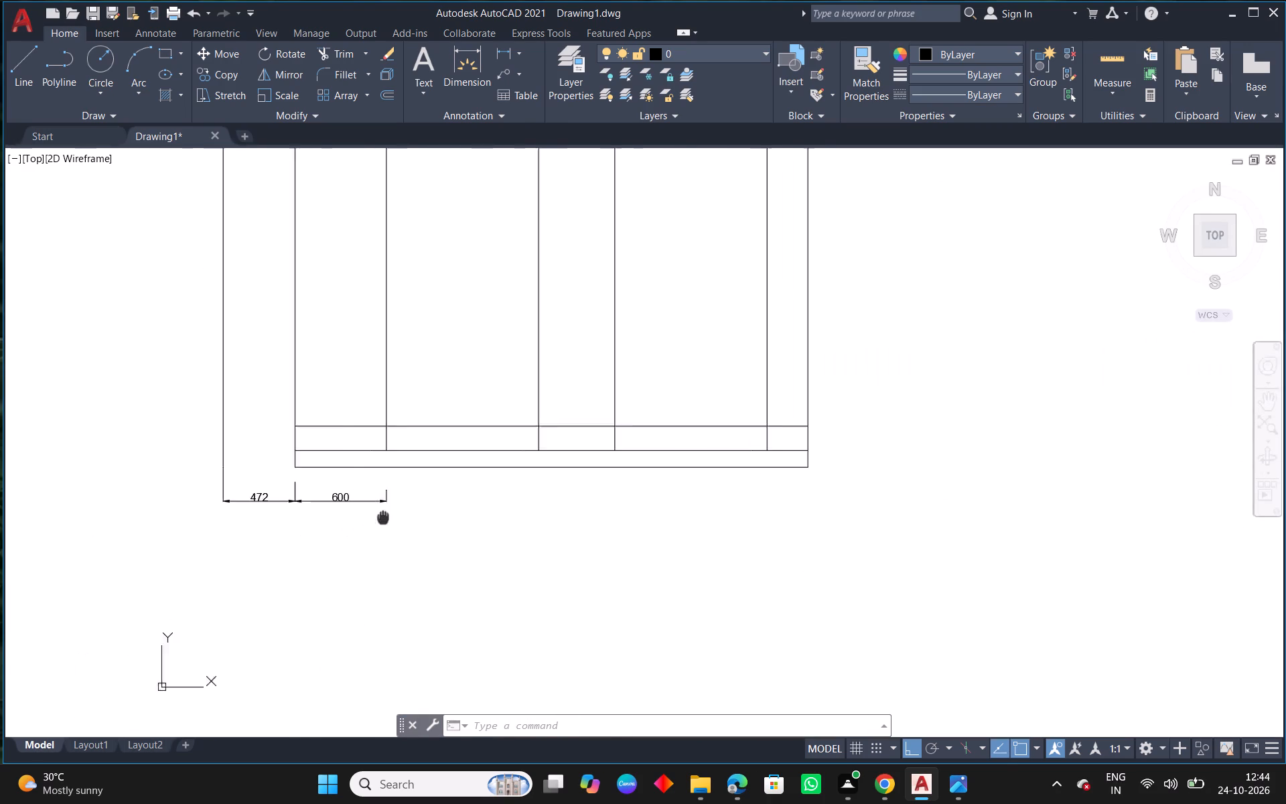
middle_click_drag(386, 517, 397, 515)
scroll(334, 448, "up", 1)
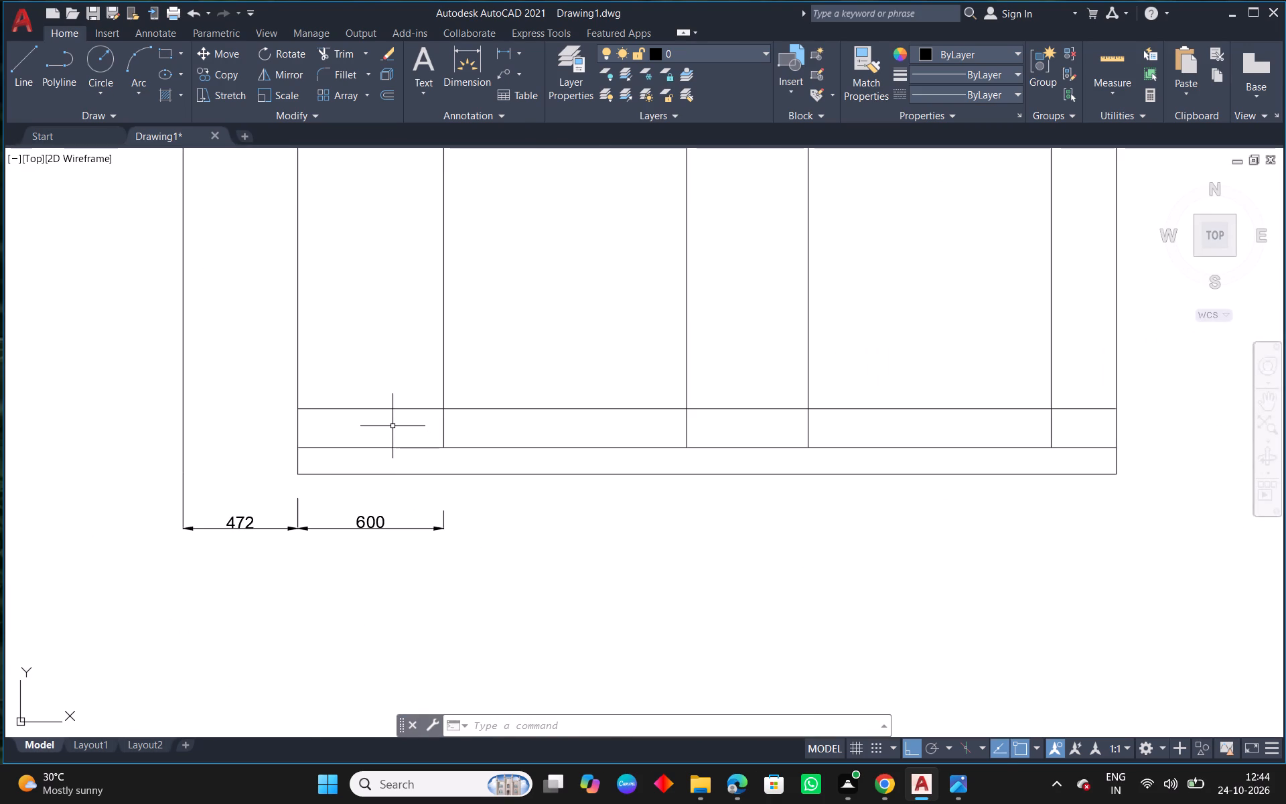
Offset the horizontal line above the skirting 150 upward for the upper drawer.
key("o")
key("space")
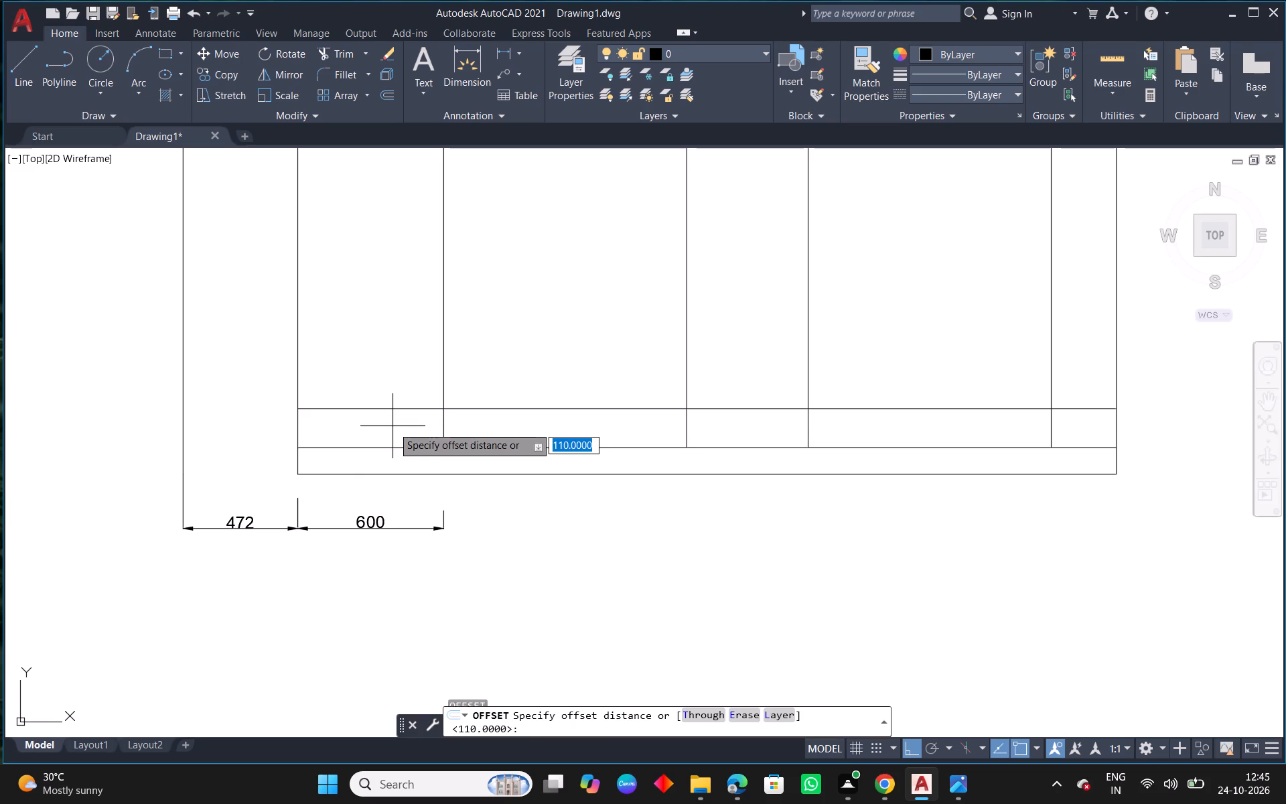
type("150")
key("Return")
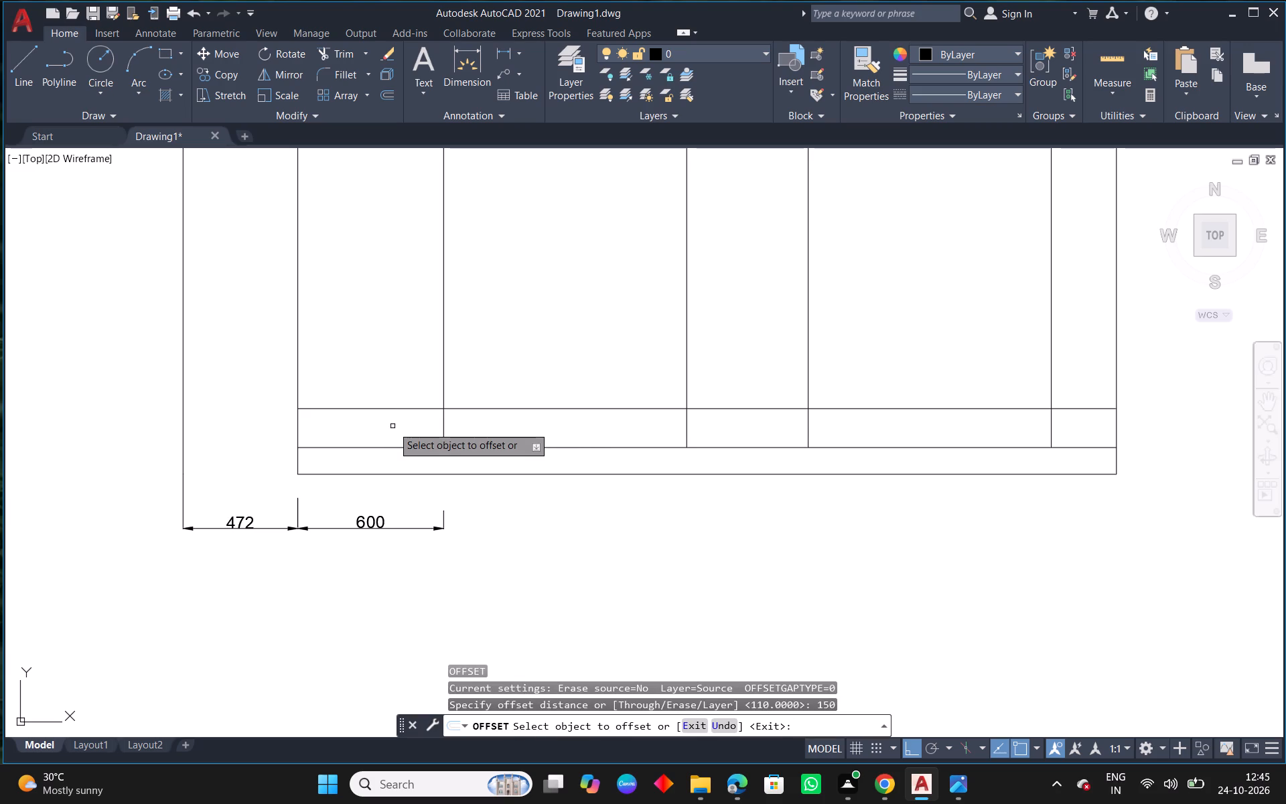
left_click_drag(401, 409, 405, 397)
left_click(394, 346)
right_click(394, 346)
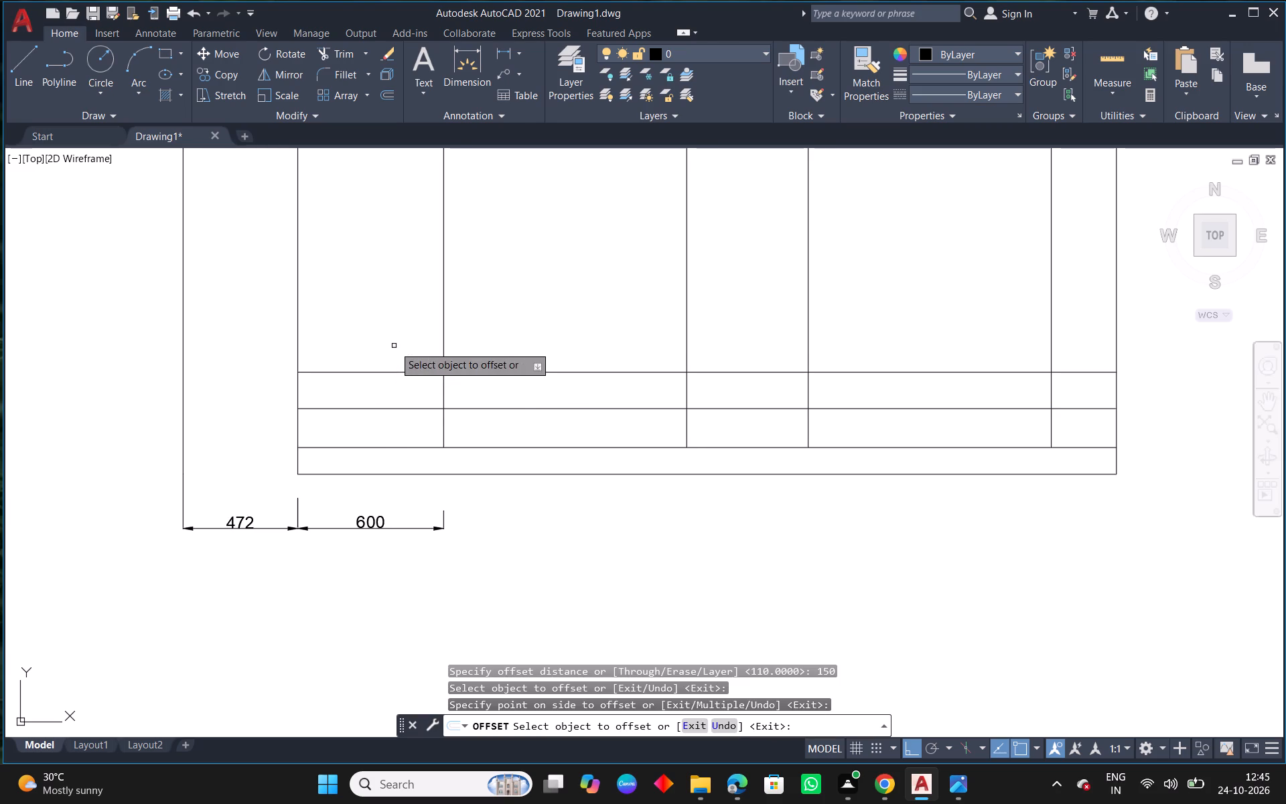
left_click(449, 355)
Trim both drawer lines across all bays beyond the 600 bay, leaving them only within the 600 bay.
type("TR")
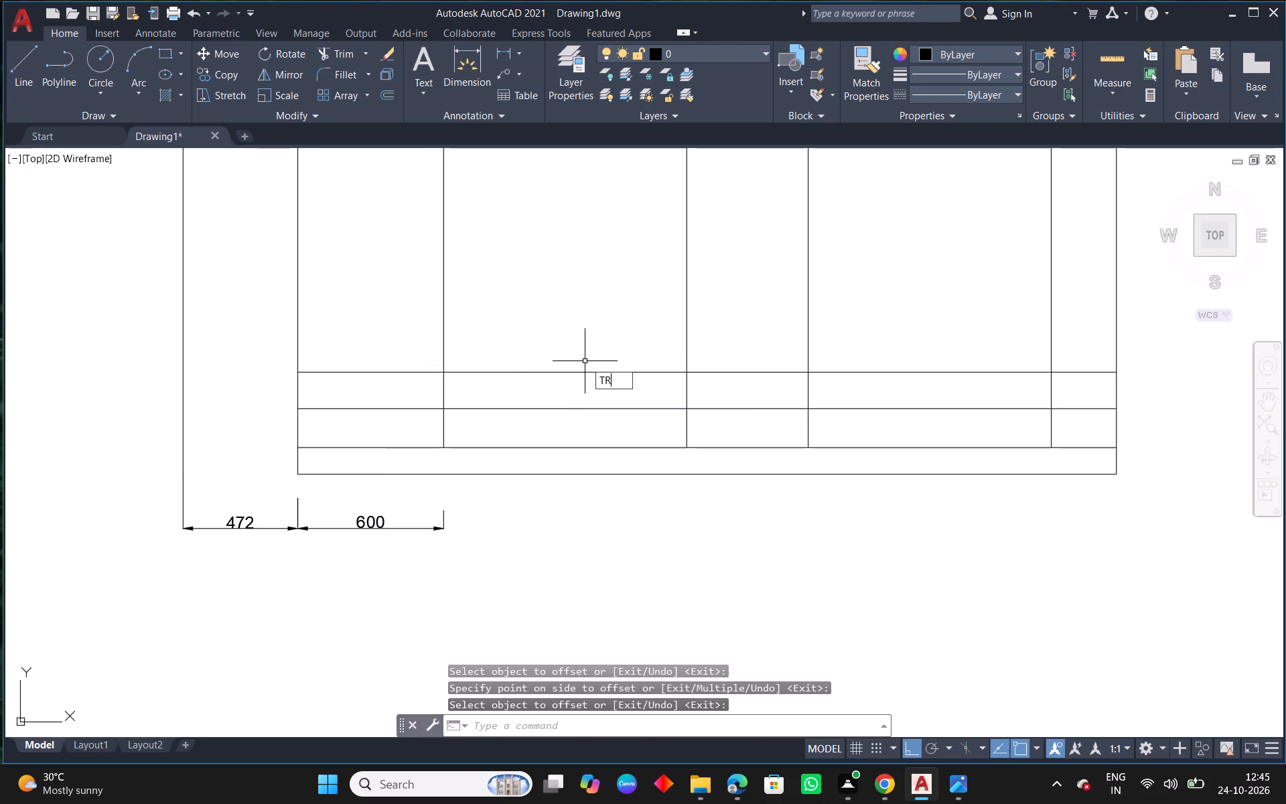
key("space")
key("space")
left_click_drag(628, 347, 632, 421)
left_click_drag(728, 347, 729, 414)
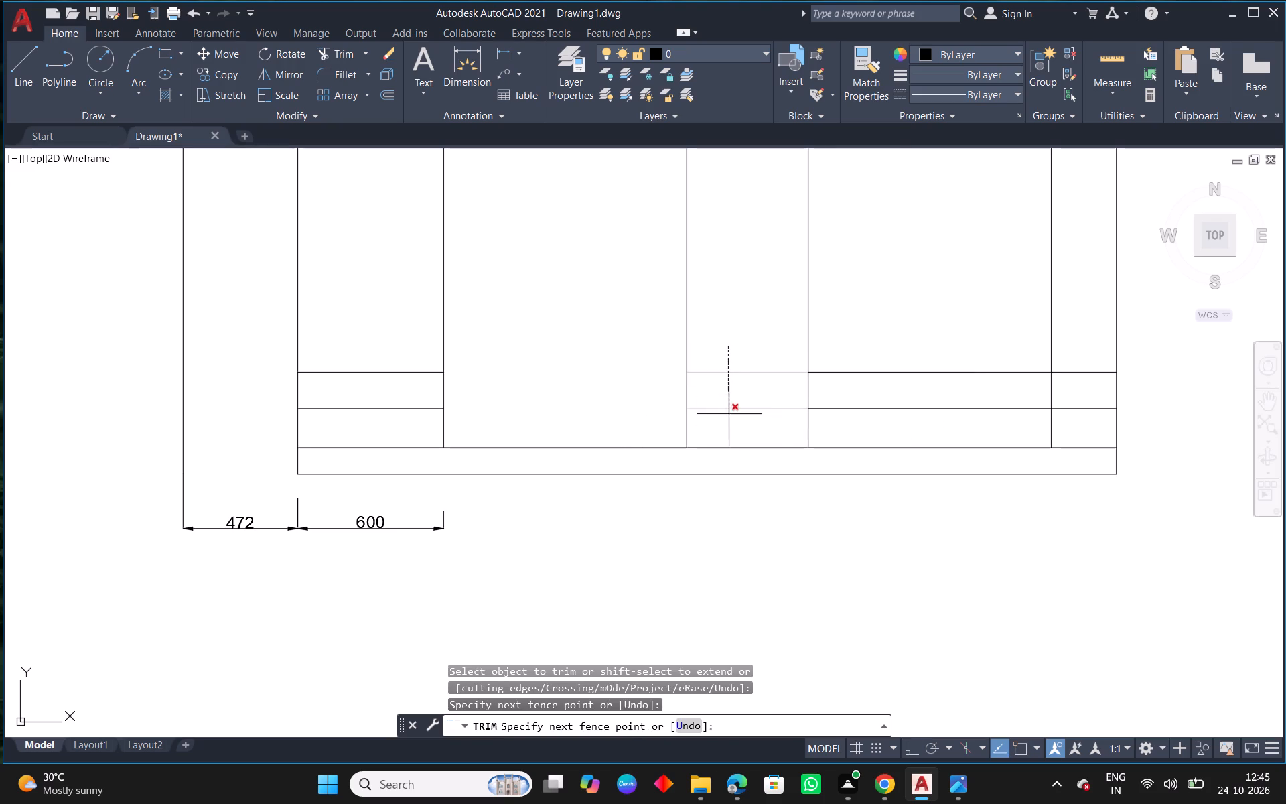
left_click_drag(729, 414, 729, 422)
left_click_drag(834, 350, 840, 427)
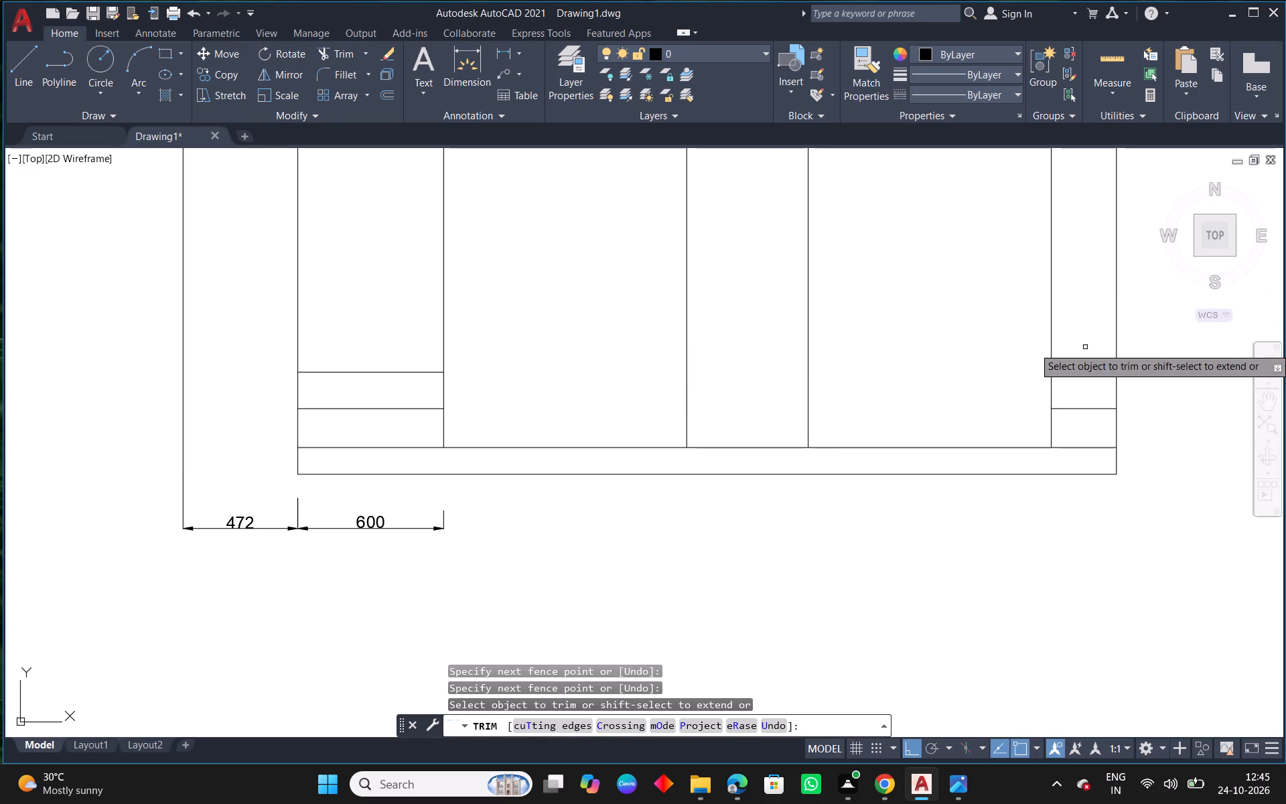
left_click_drag(1084, 347, 1080, 441)
right_click(529, 261)
left_click(589, 275)
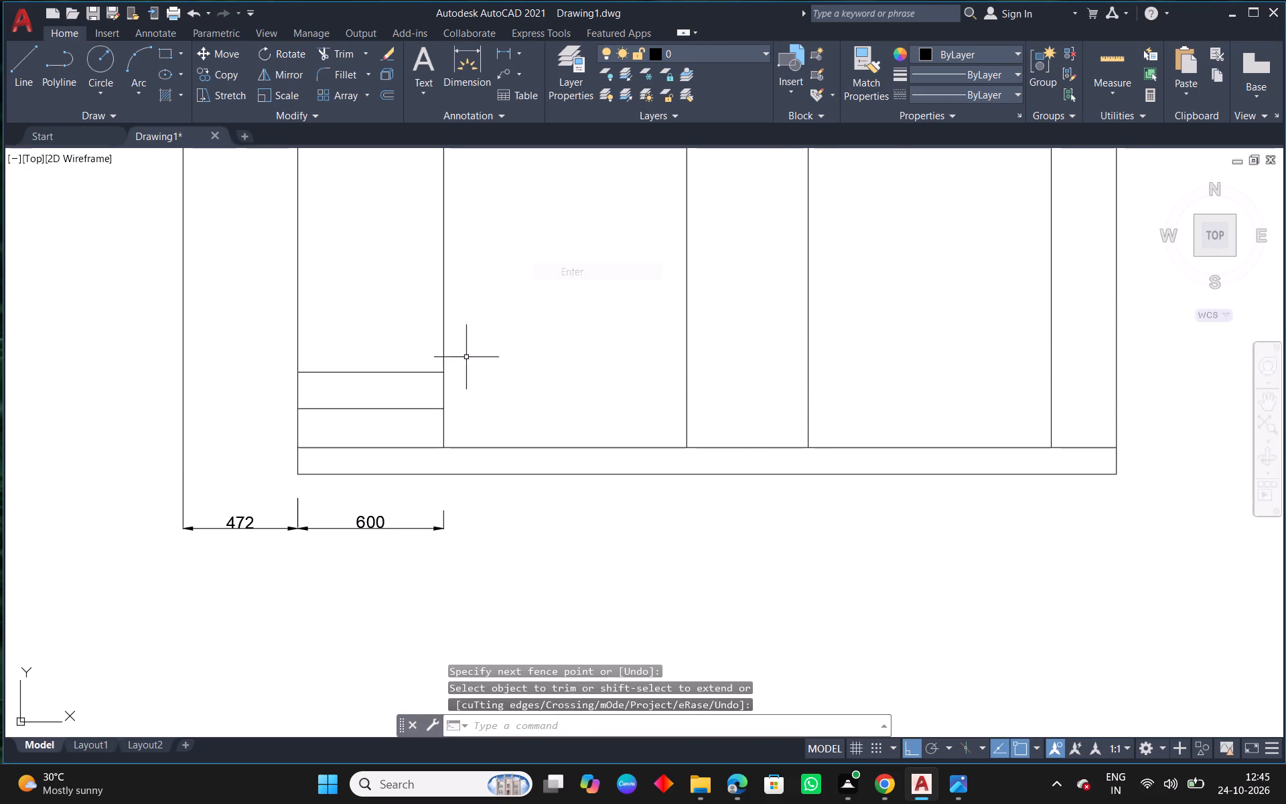
key("Escape")
Examine the drawer and skirting heights in the reference outer elevation, and return to the base of the drawn 600 bay.
scroll(425, 455, "down", 3)
scroll(699, 515, "down", 3)
middle_click_drag(893, 500, 309, 470)
scroll(303, 474, "down", 1)
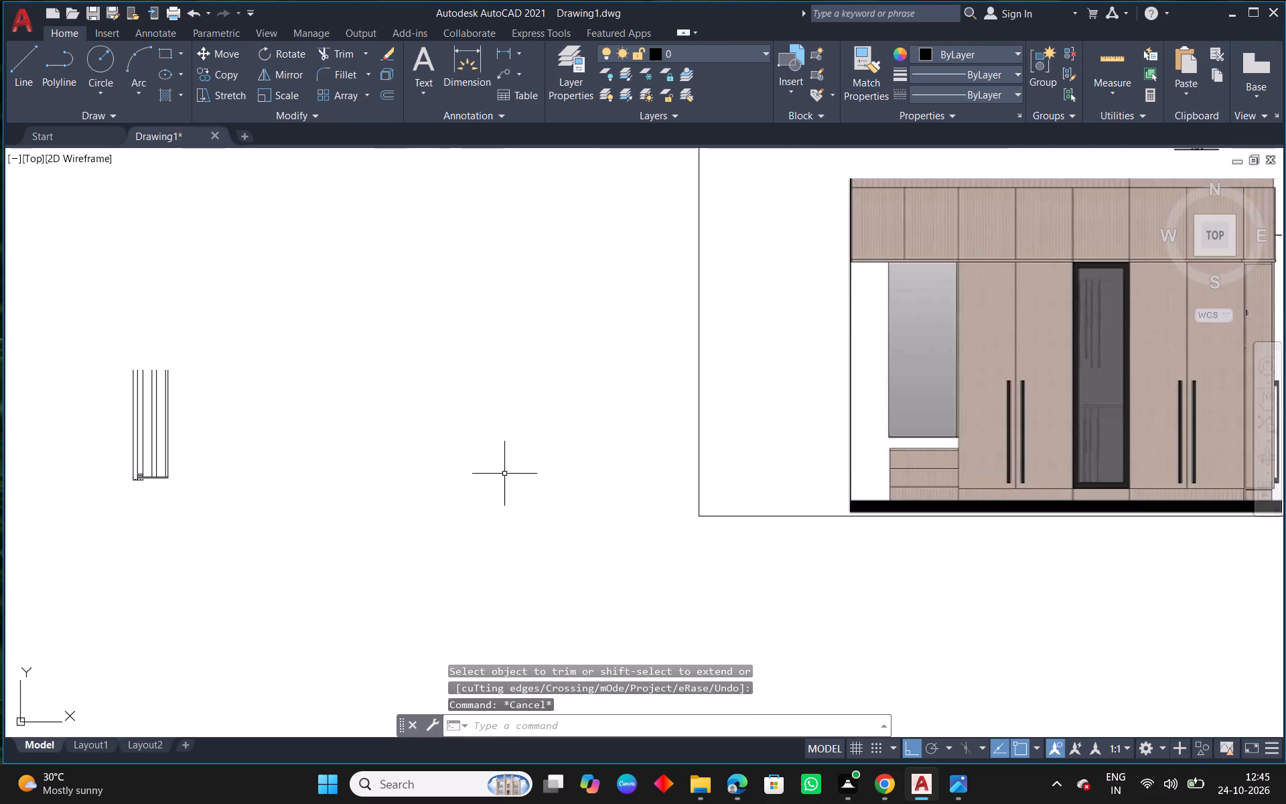
middle_click_drag(853, 400, 508, 561)
scroll(507, 563, "down", 1)
scroll(559, 381, "up", 3)
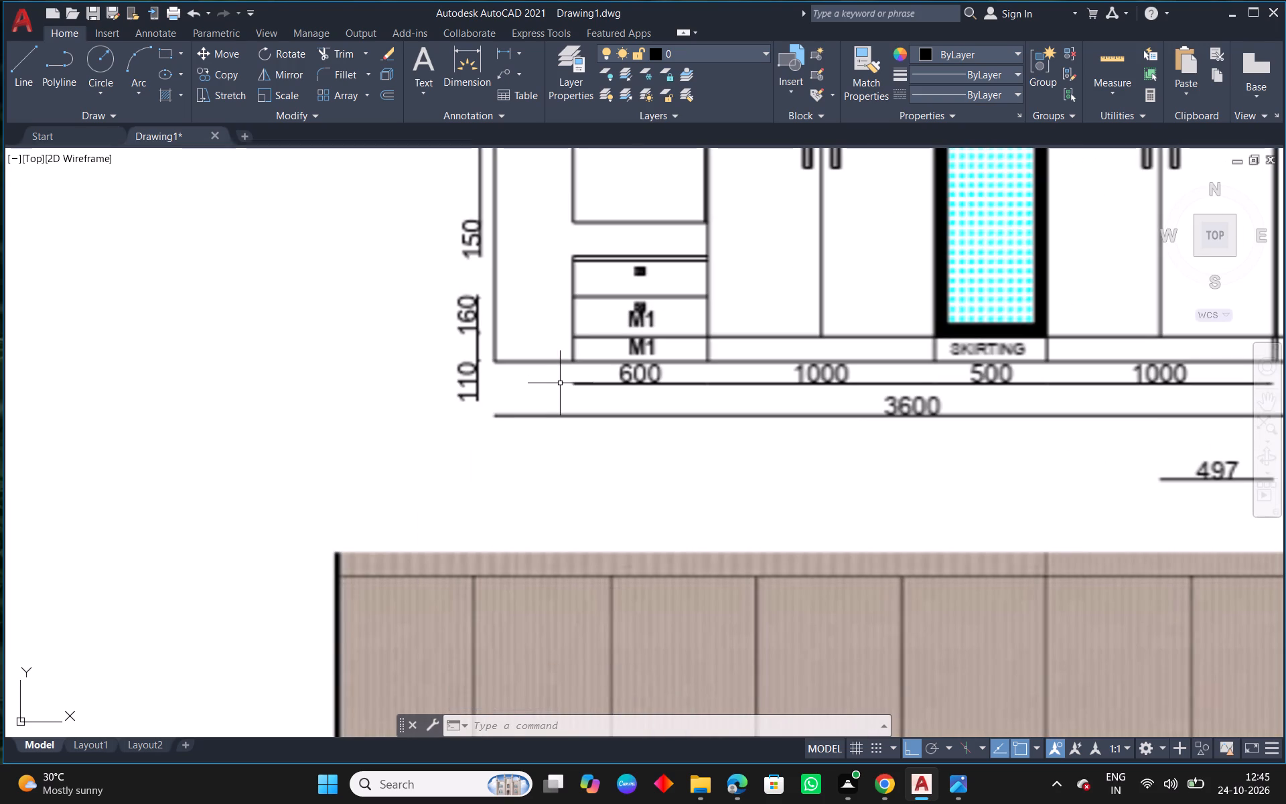
scroll(384, 426, "down", 3)
middle_click_drag(206, 553, 919, 440)
scroll(660, 507, "up", 7)
scroll(654, 639, "up", 2)
middle_click_drag(735, 628, 685, 567)
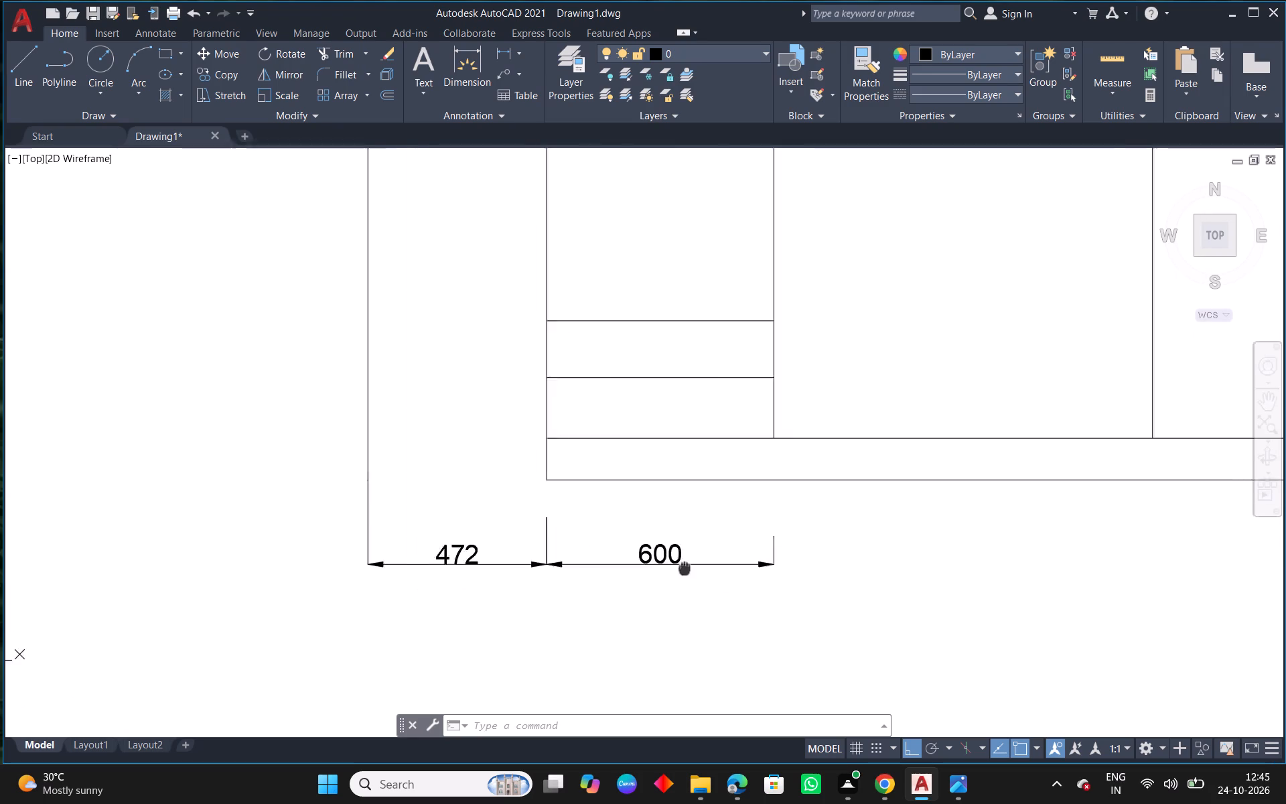
middle_click_drag(685, 567, 654, 579)
Dimension the heights of the skirting, lower drawer and upper drawer in a vertical row beside the 600 bay.
left_click(469, 70)
scroll(521, 495, "up", 1)
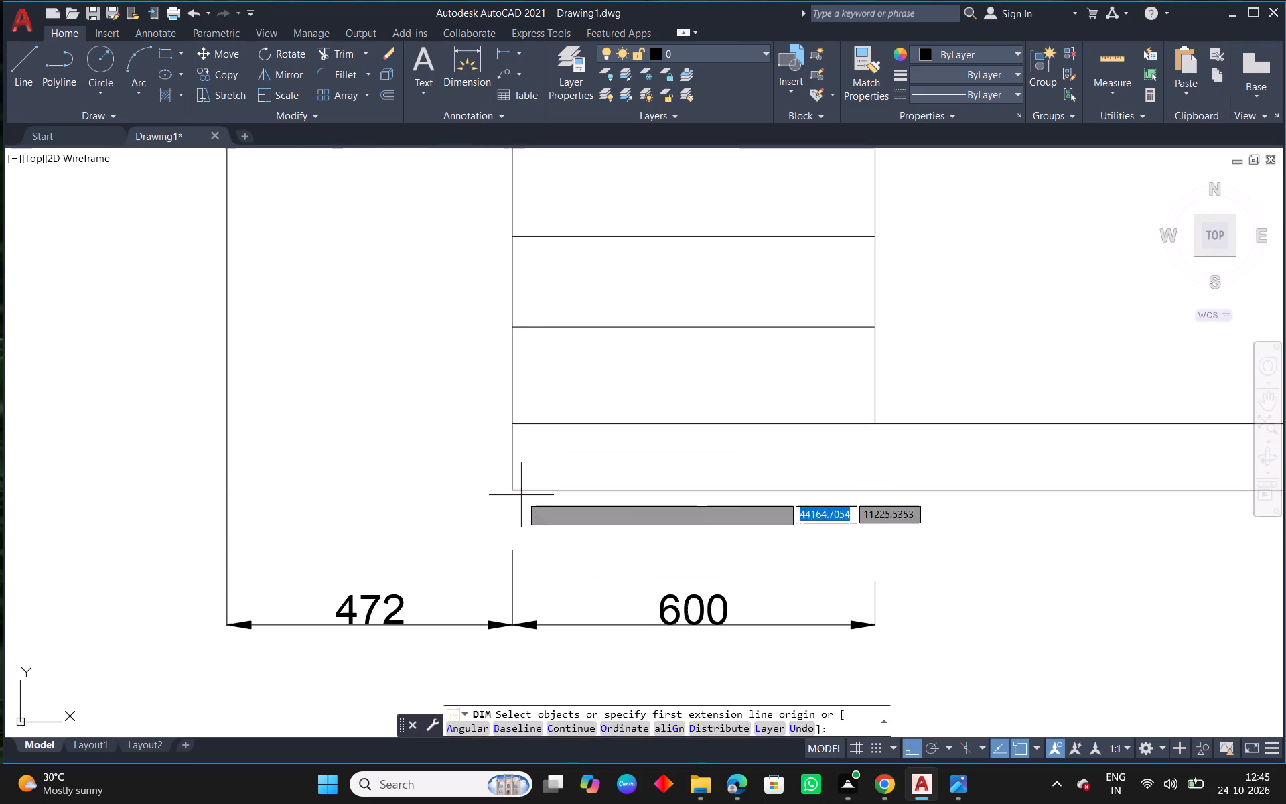
left_click_drag(510, 492, 510, 485)
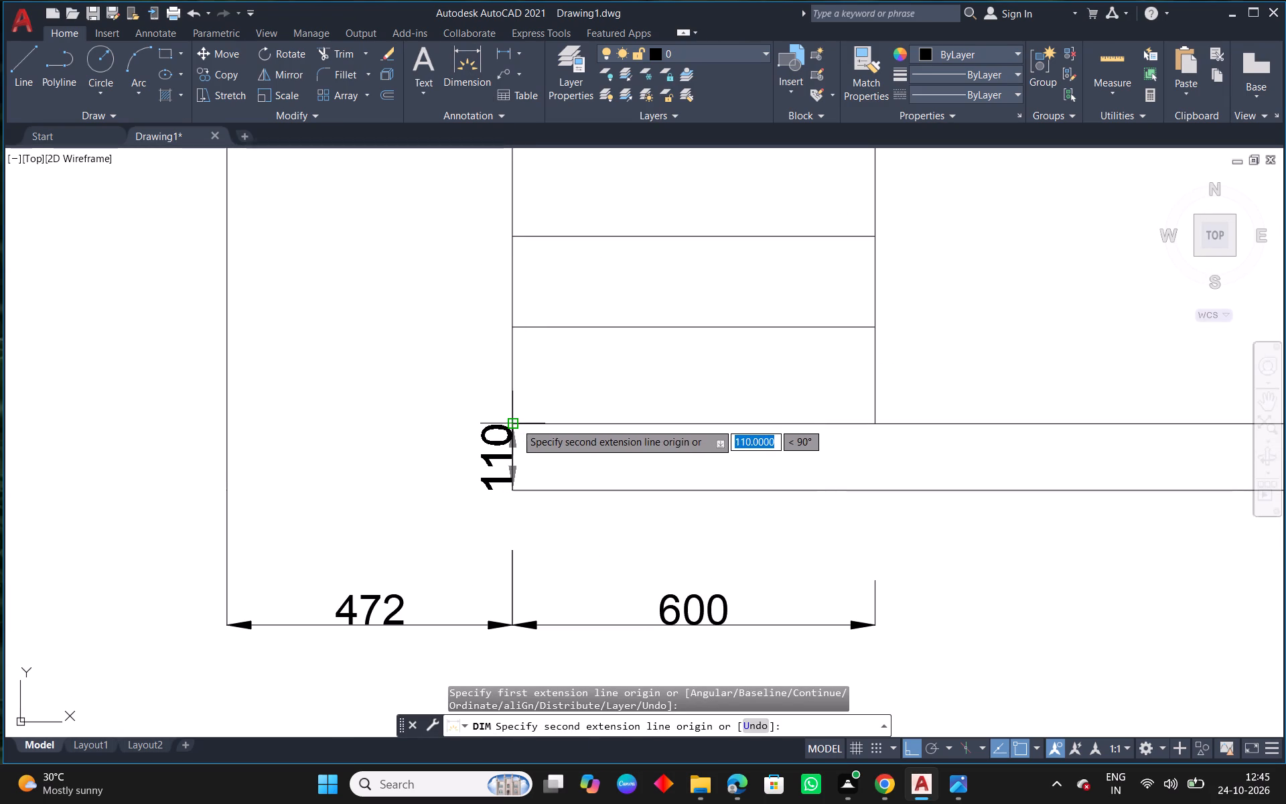
left_click(516, 423)
left_click(460, 425)
left_click(513, 423)
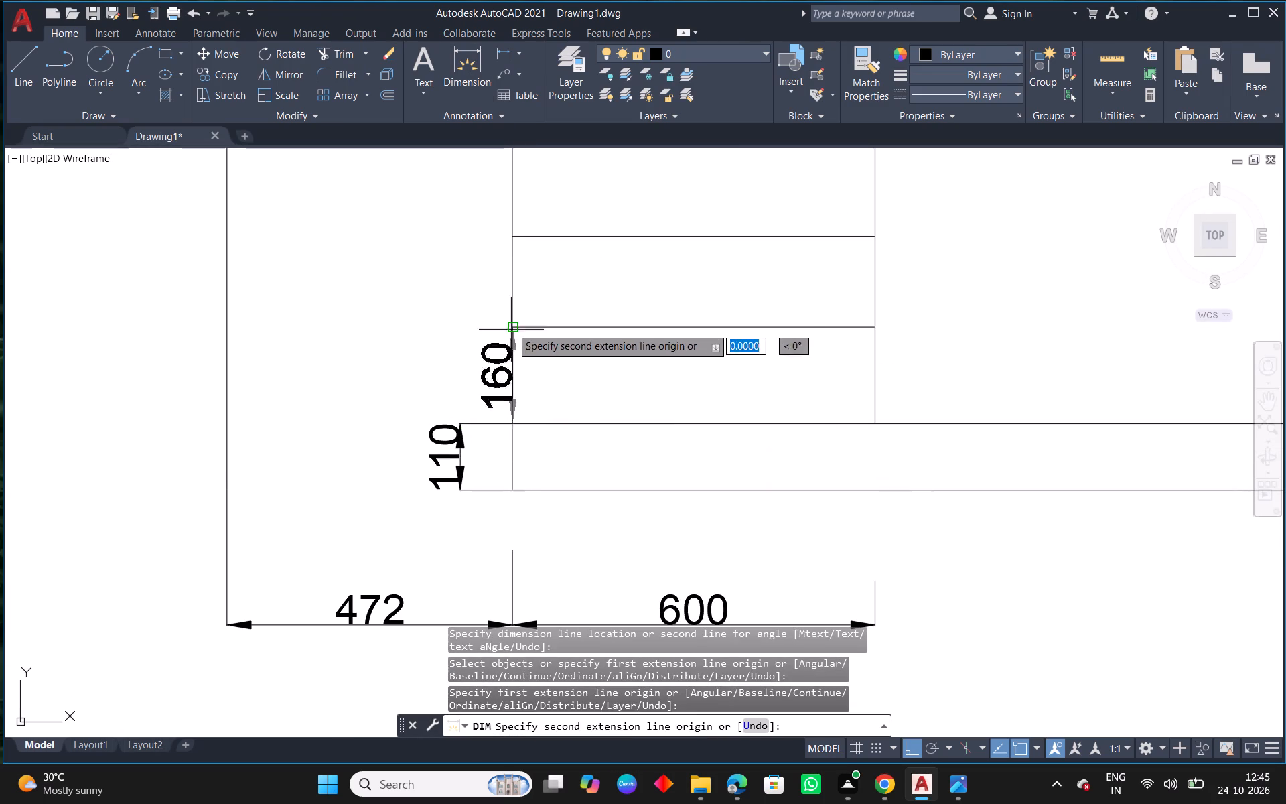
left_click(517, 330)
left_click(459, 334)
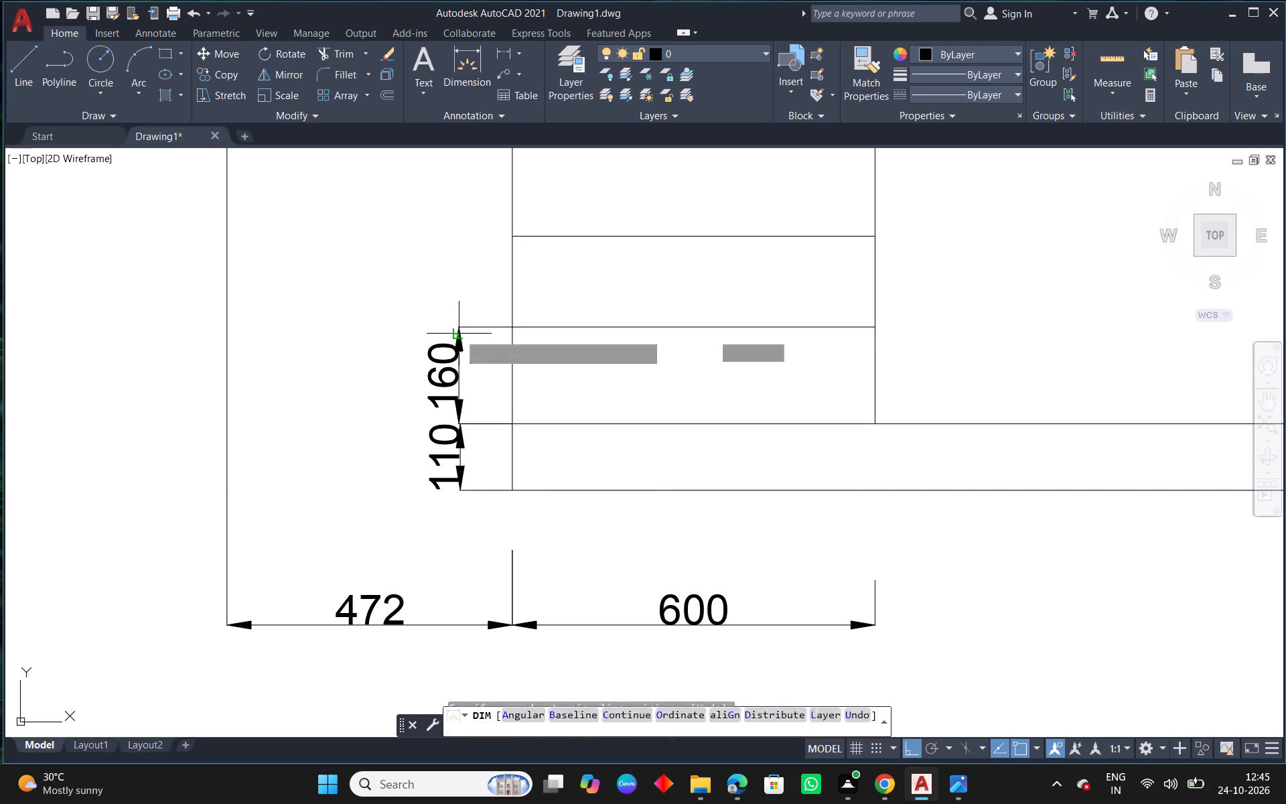
left_click(513, 326)
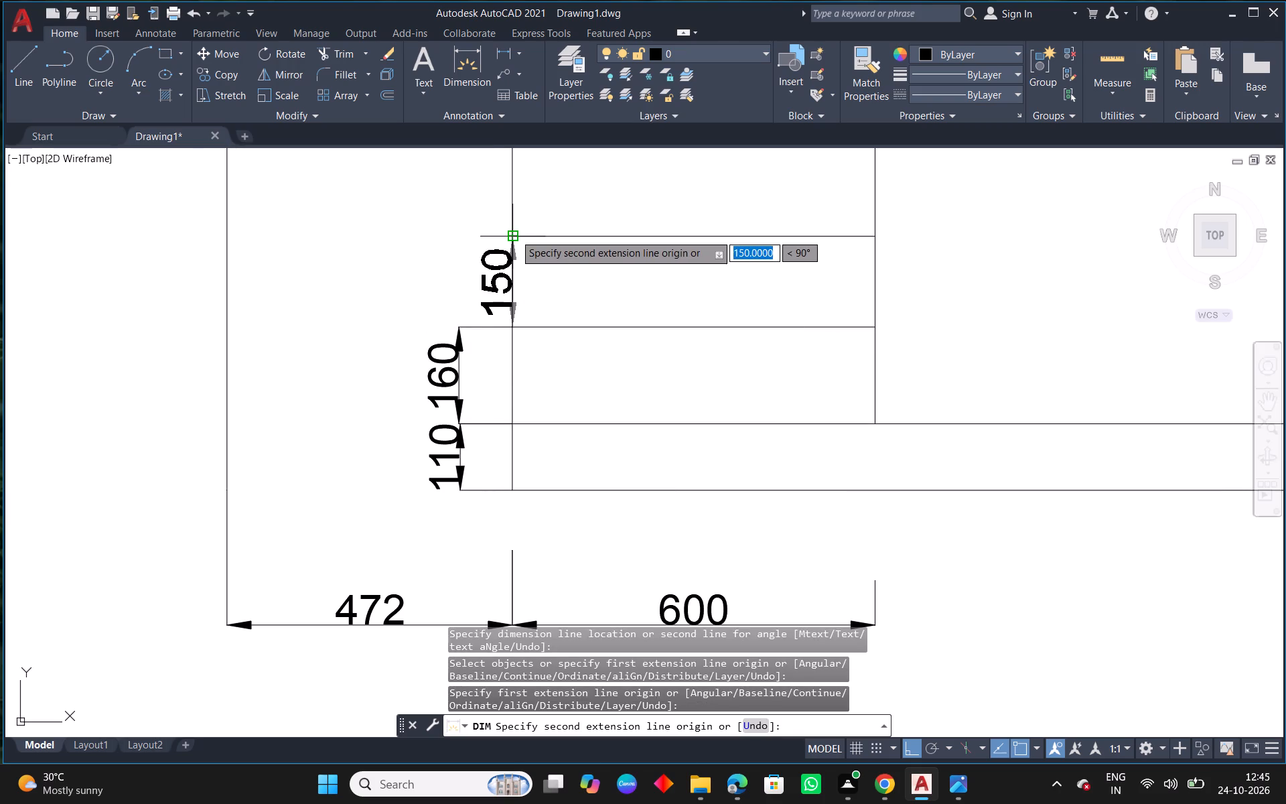
left_click(514, 234)
left_click(459, 241)
right_click(459, 241)
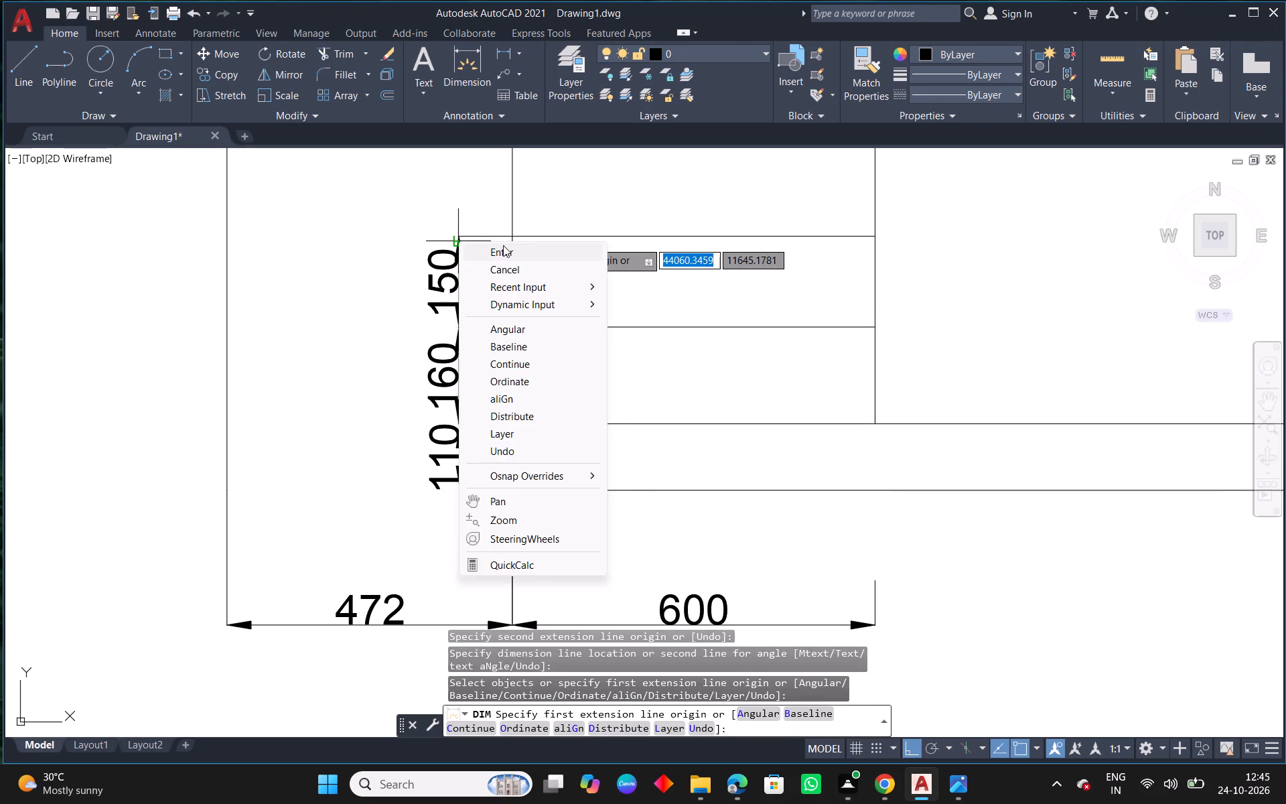
left_click(504, 245)
Erase the 600 bay's upper drawer line and re-create it by offsetting the drawer line below it 160 upward.
scroll(450, 281, "up", 2)
left_click(461, 350)
scroll(480, 383, "up", 3)
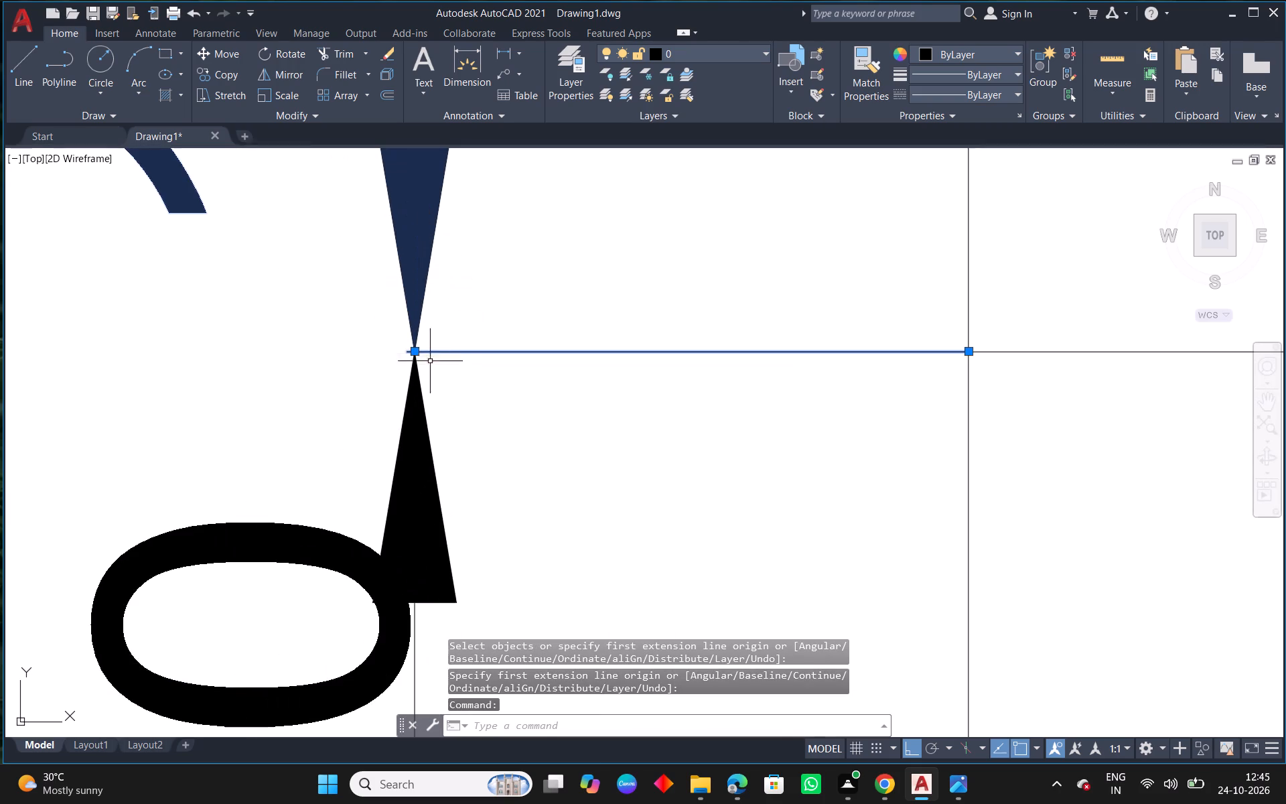
scroll(559, 399, "down", 4)
key("Escape")
left_click_drag(718, 243, 701, 268)
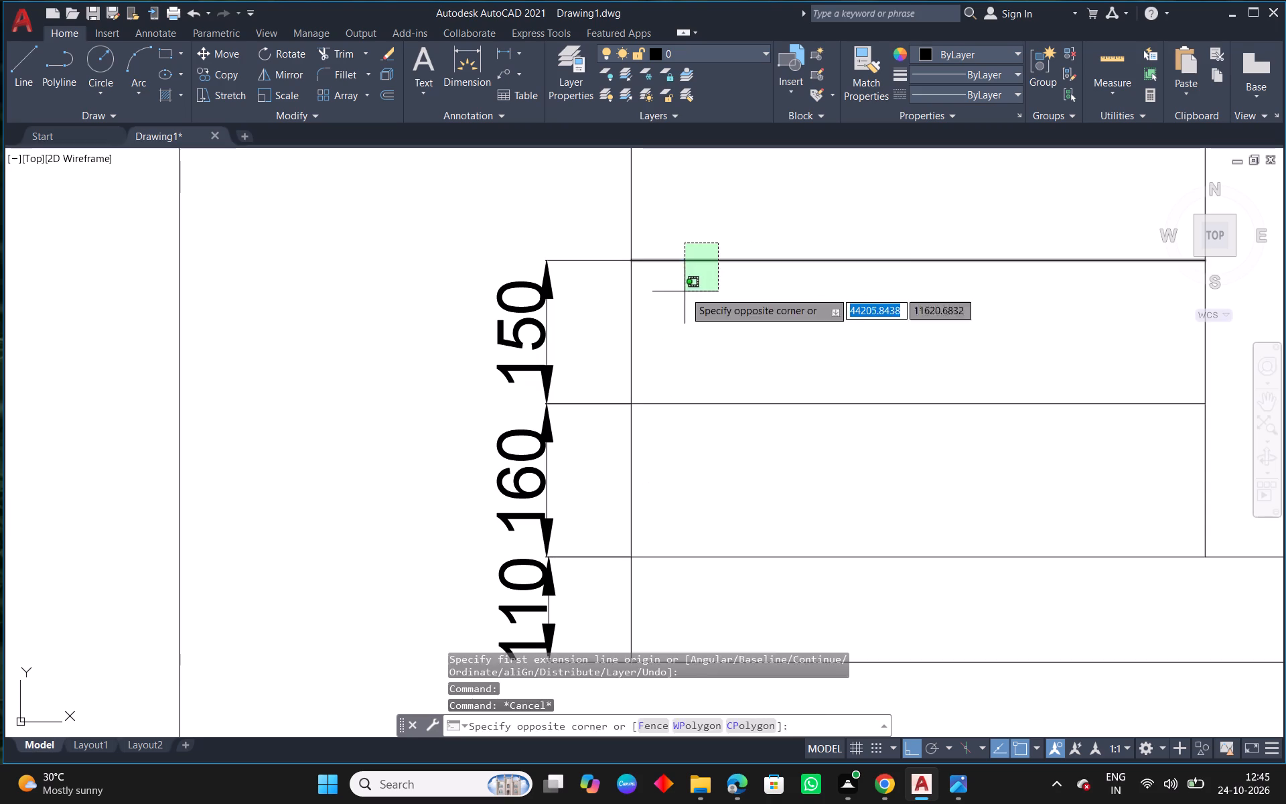
left_click(685, 291)
key("Delete")
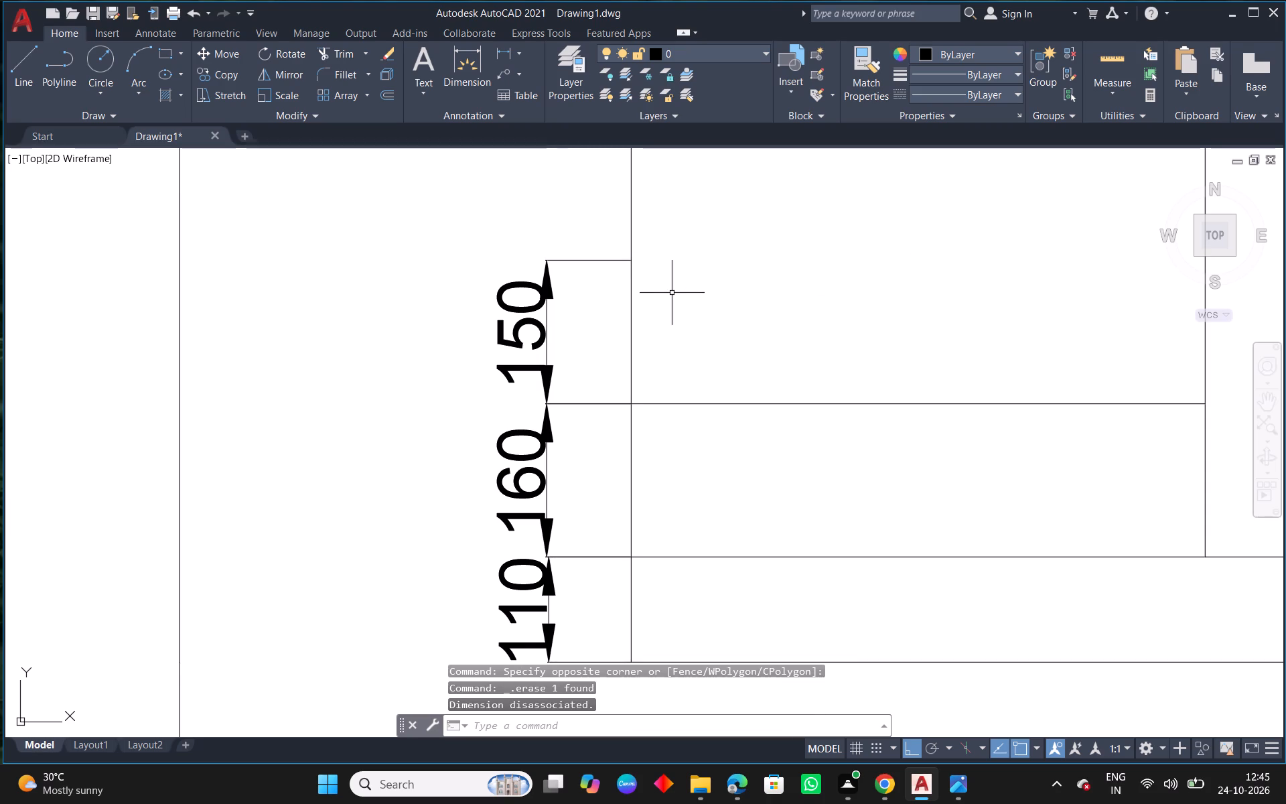
type("O 160")
key("space")
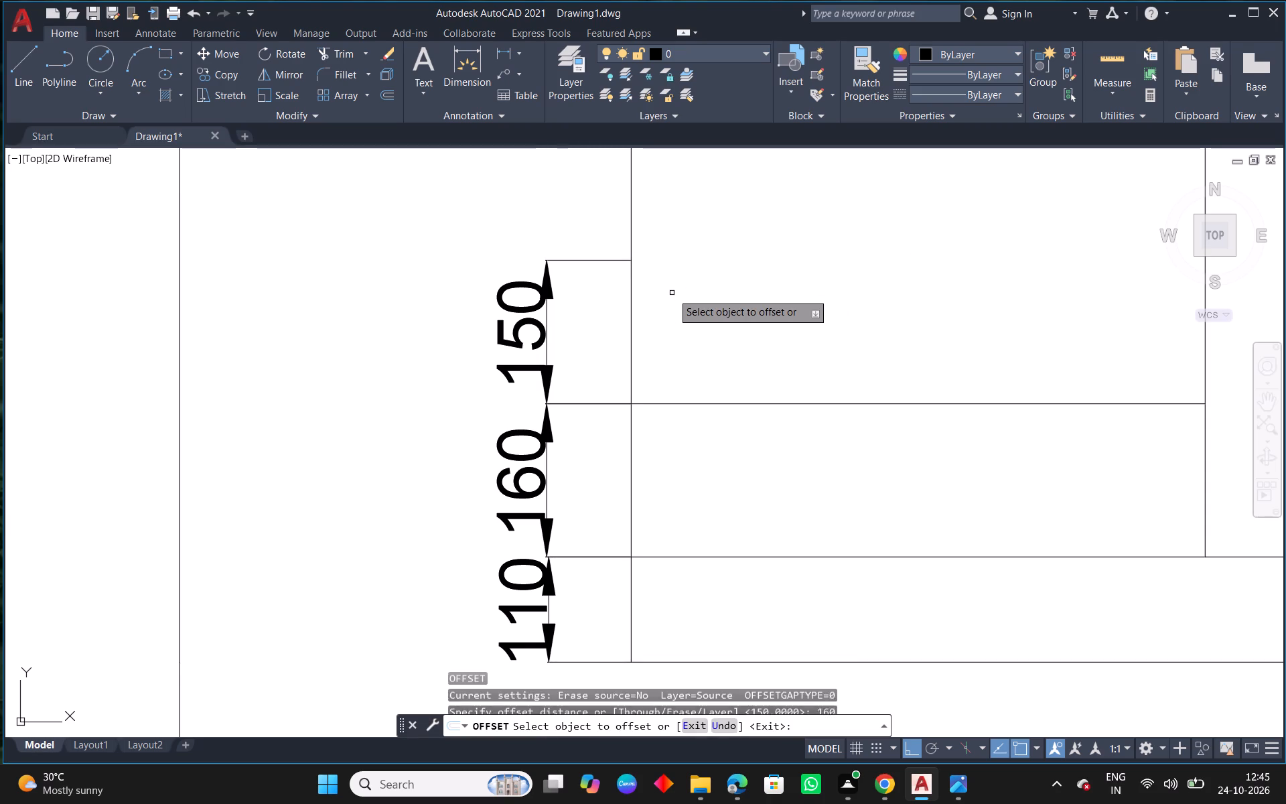
left_click_drag(705, 403, 695, 368)
left_click(670, 275)
key("Escape")
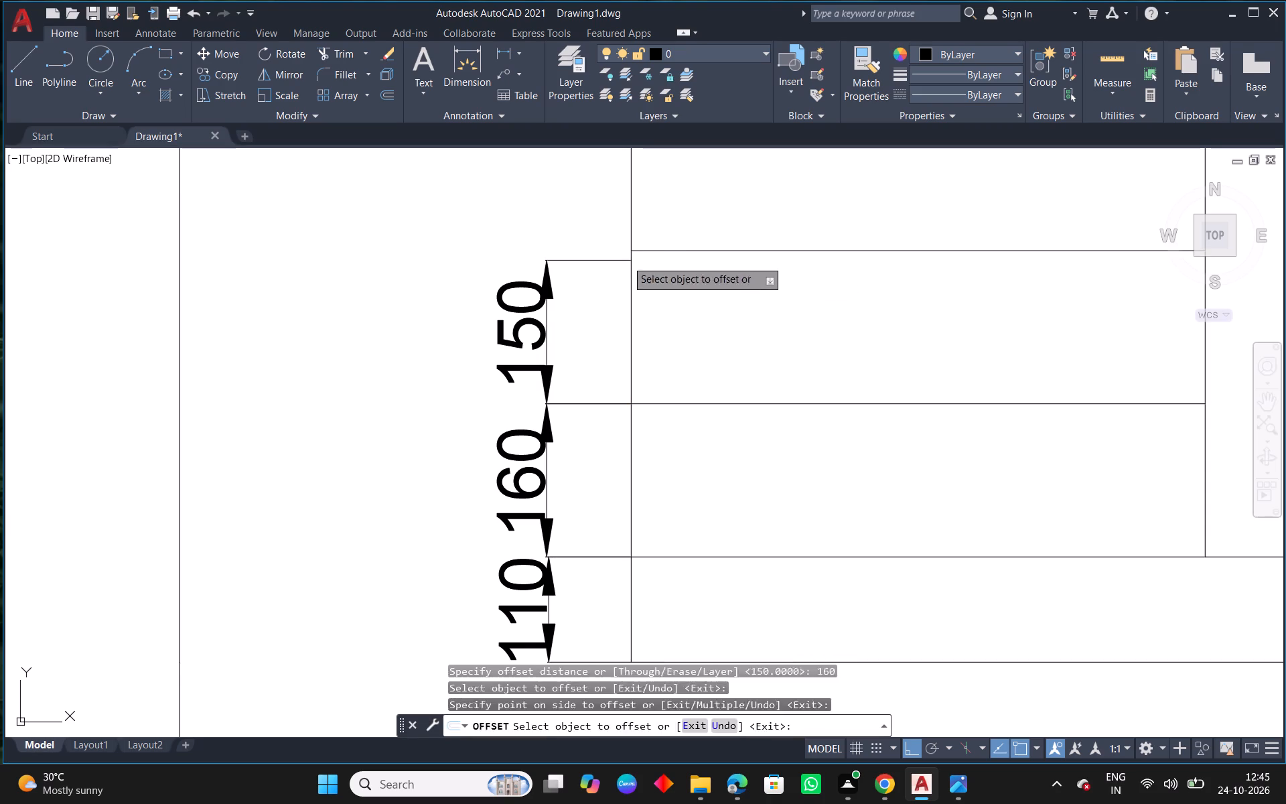
Stretch the upper drawer dimension's top extension origin onto the new drawer line at the bay's edge.
left_click(605, 260)
left_click(634, 257)
left_click(632, 243)
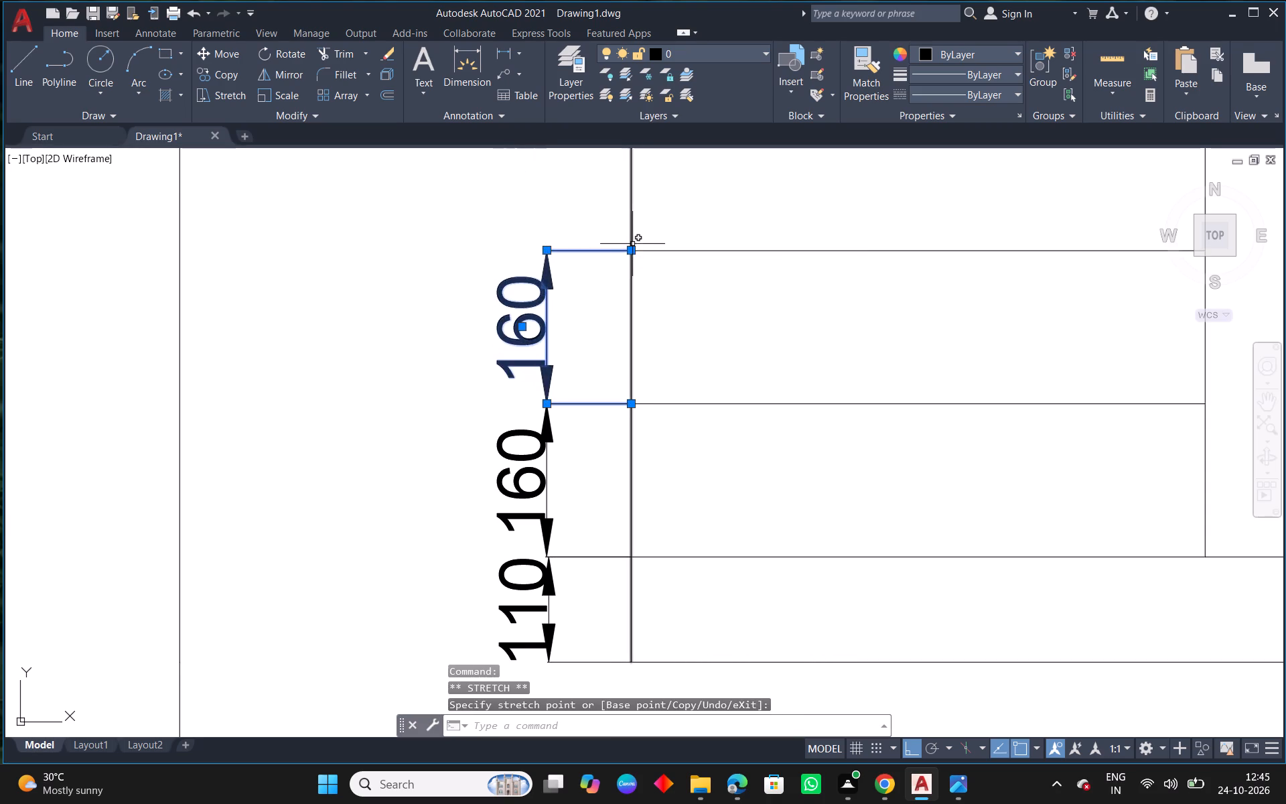
key("Escape")
Offset the 600 bay's top drawer line 150 upward for the gap below the mirror.
scroll(651, 352, "down", 4)
middle_click_drag(839, 377, 680, 393)
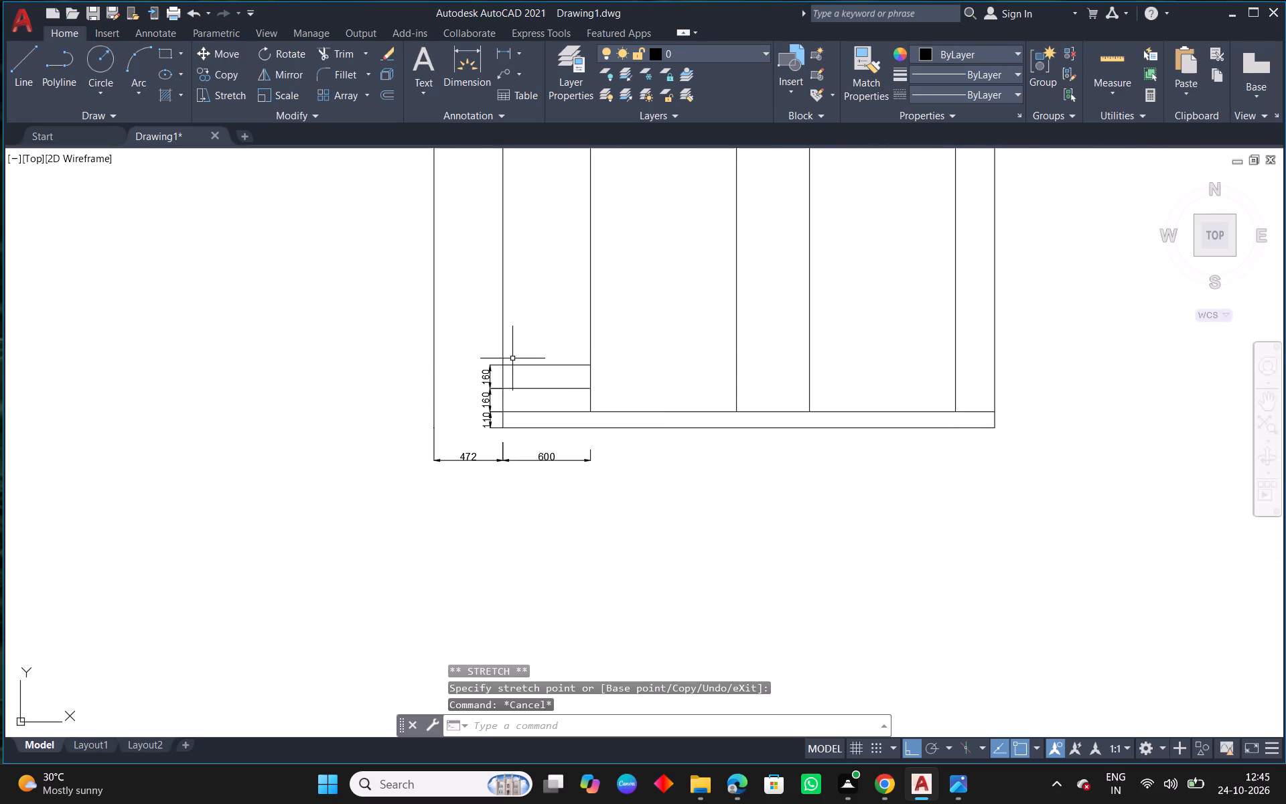
type("O 150")
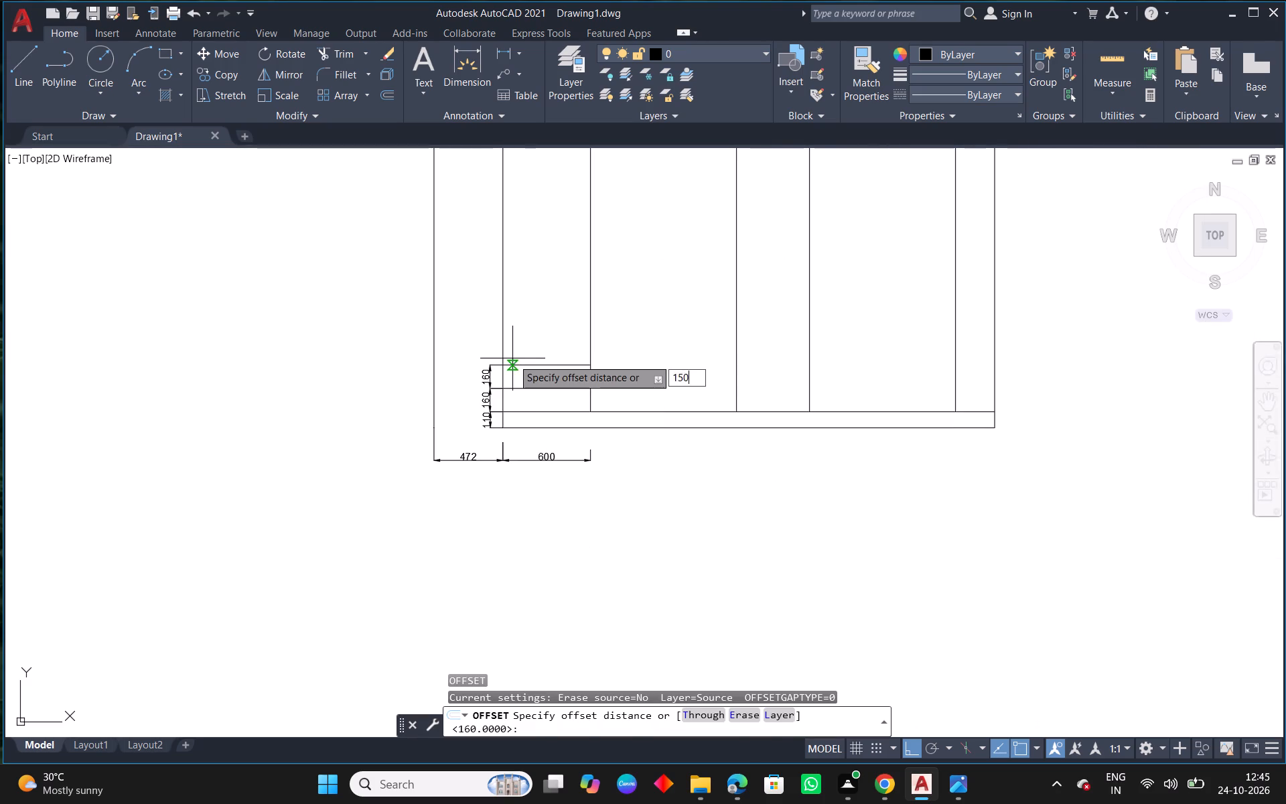
key("Return")
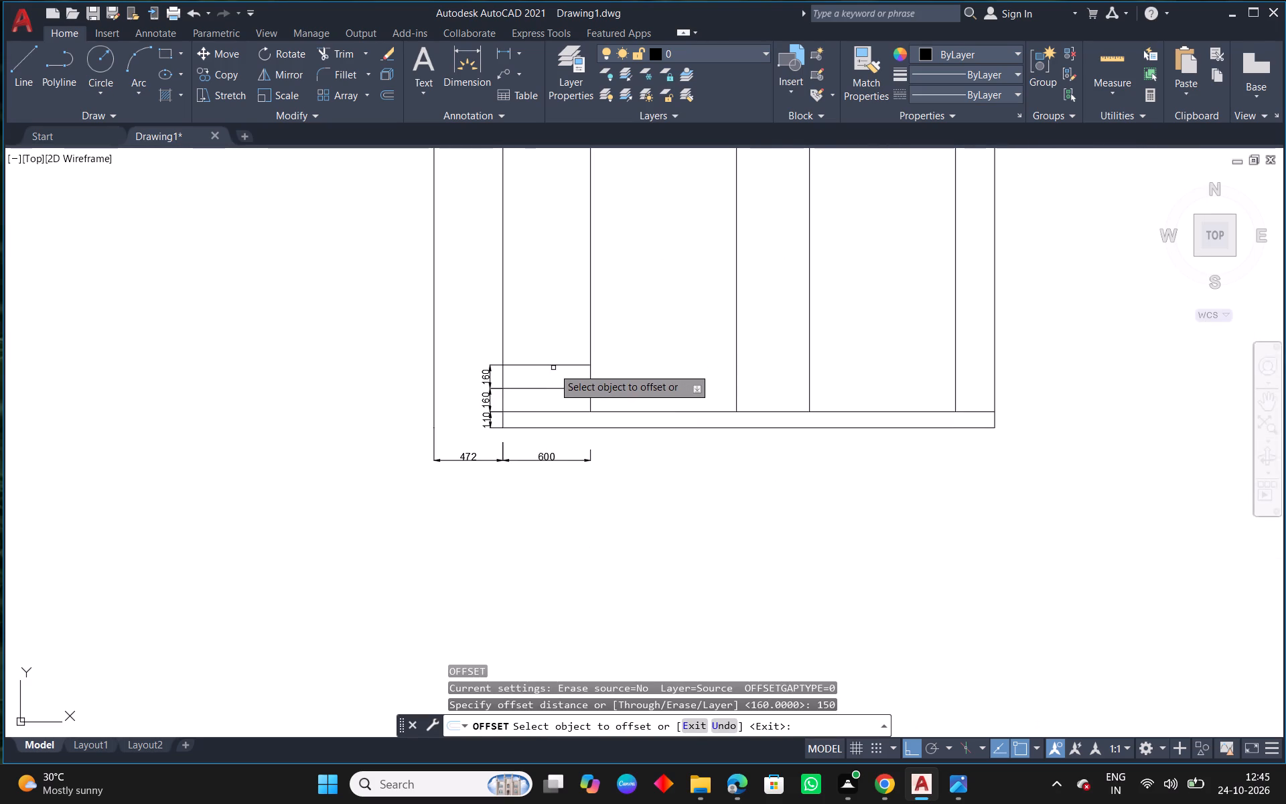
left_click(557, 365)
left_click(545, 322)
key("Escape")
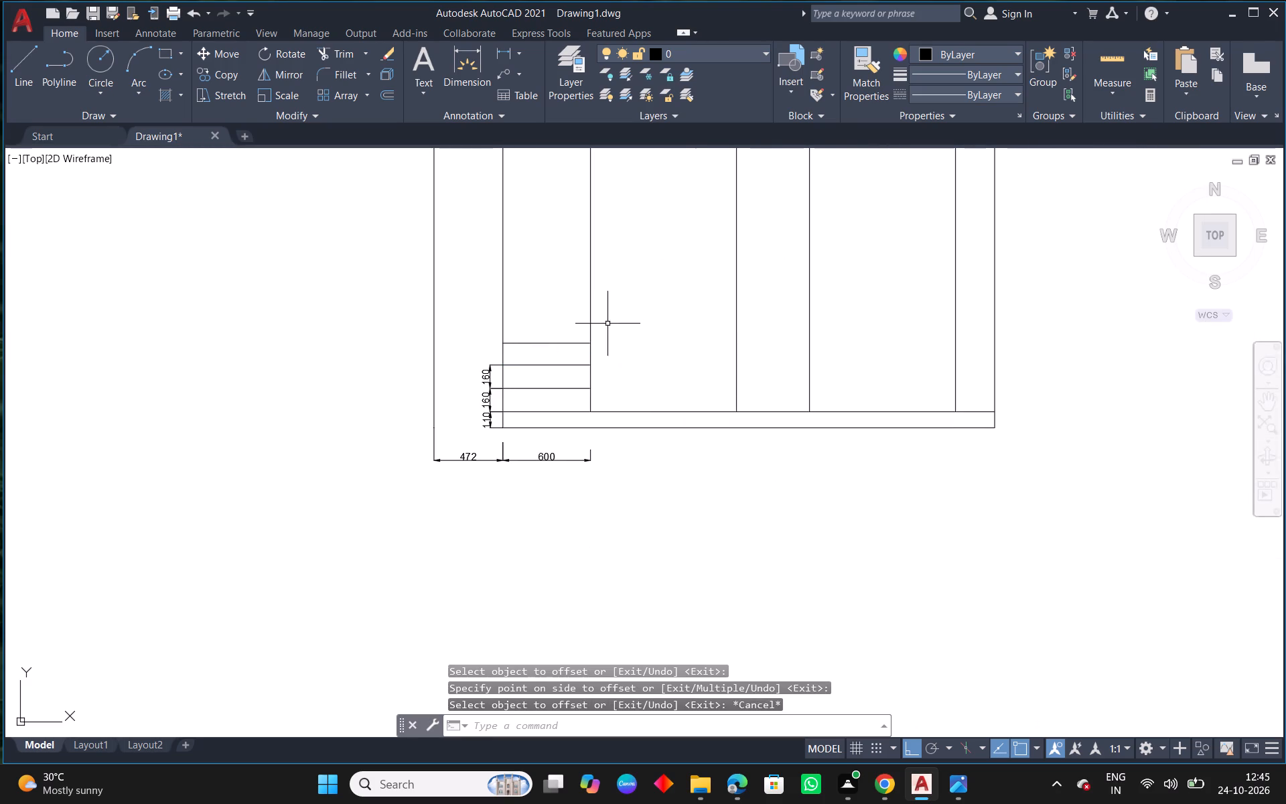
Check the mirror height in the reference outer elevation, and return to the drawn drawers in the 600 bay.
scroll(599, 335, "down", 3)
middle_click_drag(716, 328, 537, 390)
scroll(528, 401, "down", 2)
scroll(798, 413, "down", 3)
middle_click_drag(901, 419, 595, 473)
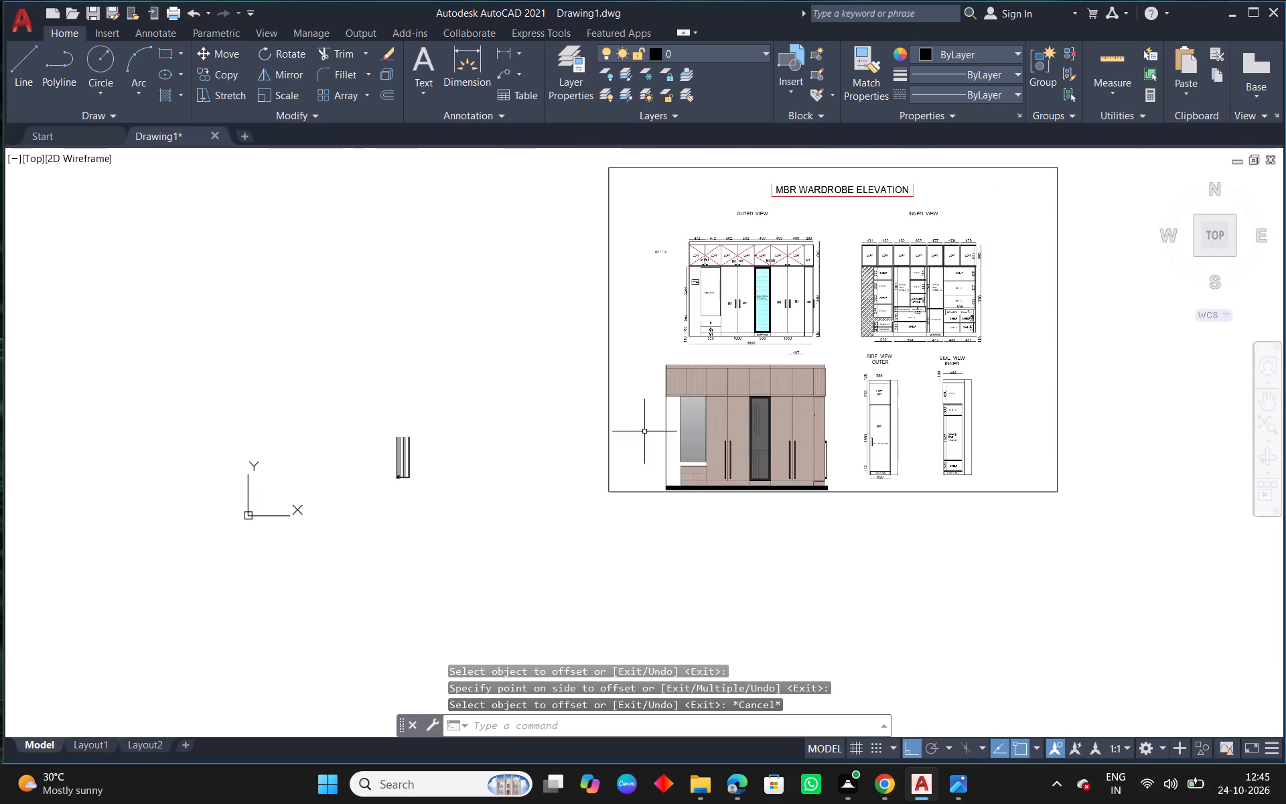
scroll(710, 311, "up", 3)
scroll(656, 293, "down", 4)
scroll(405, 401, "up", 4)
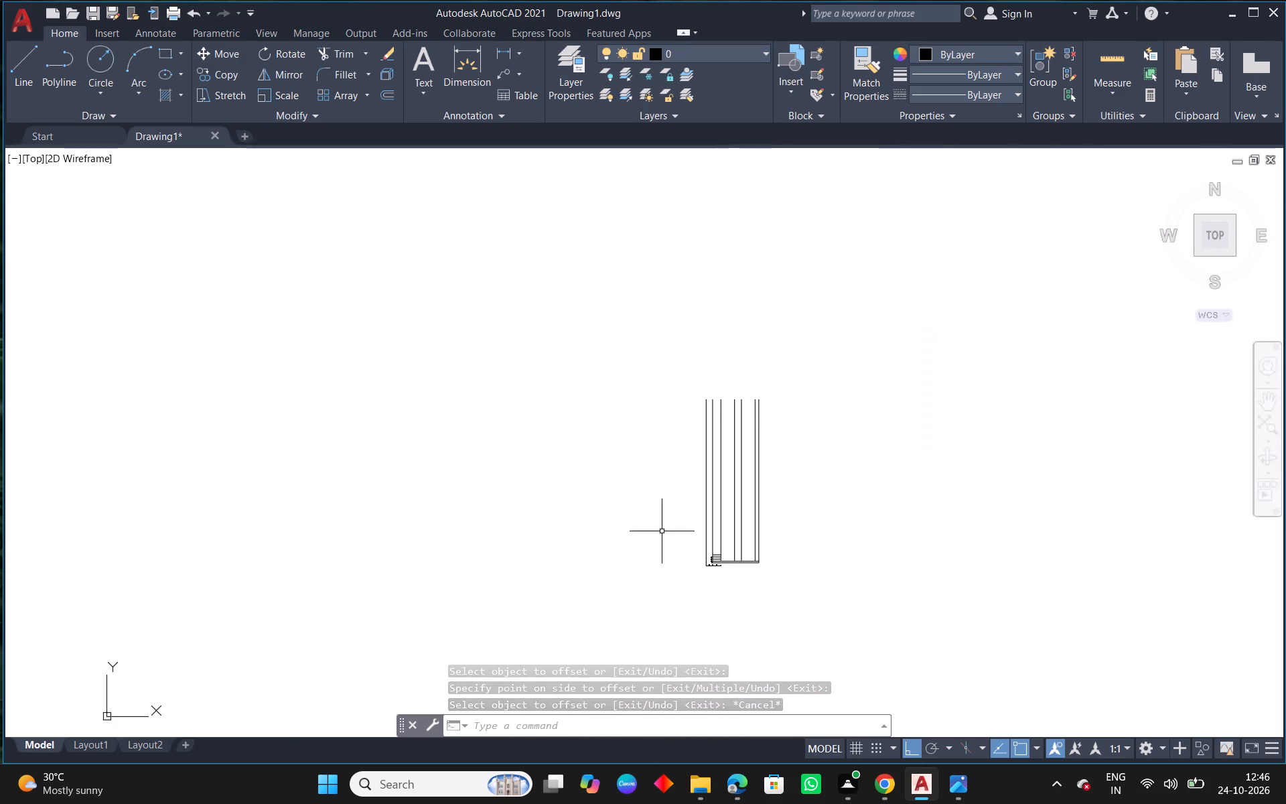
scroll(662, 531, "up", 3)
scroll(705, 598, "up", 2)
middle_click_drag(749, 549, 685, 367)
Offset the 600 bay's uppermost horizontal line 1483 upward for the top of the mirror.
type("O 1483")
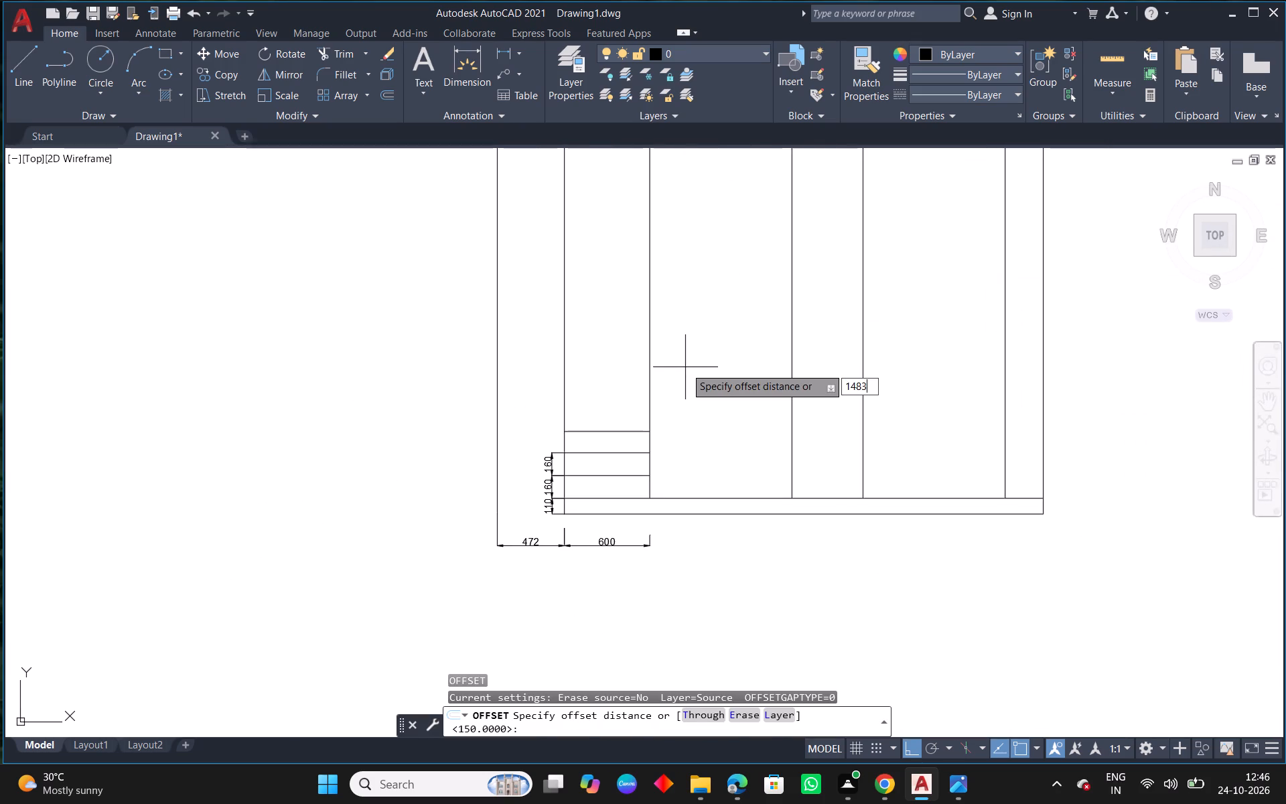
key("Return")
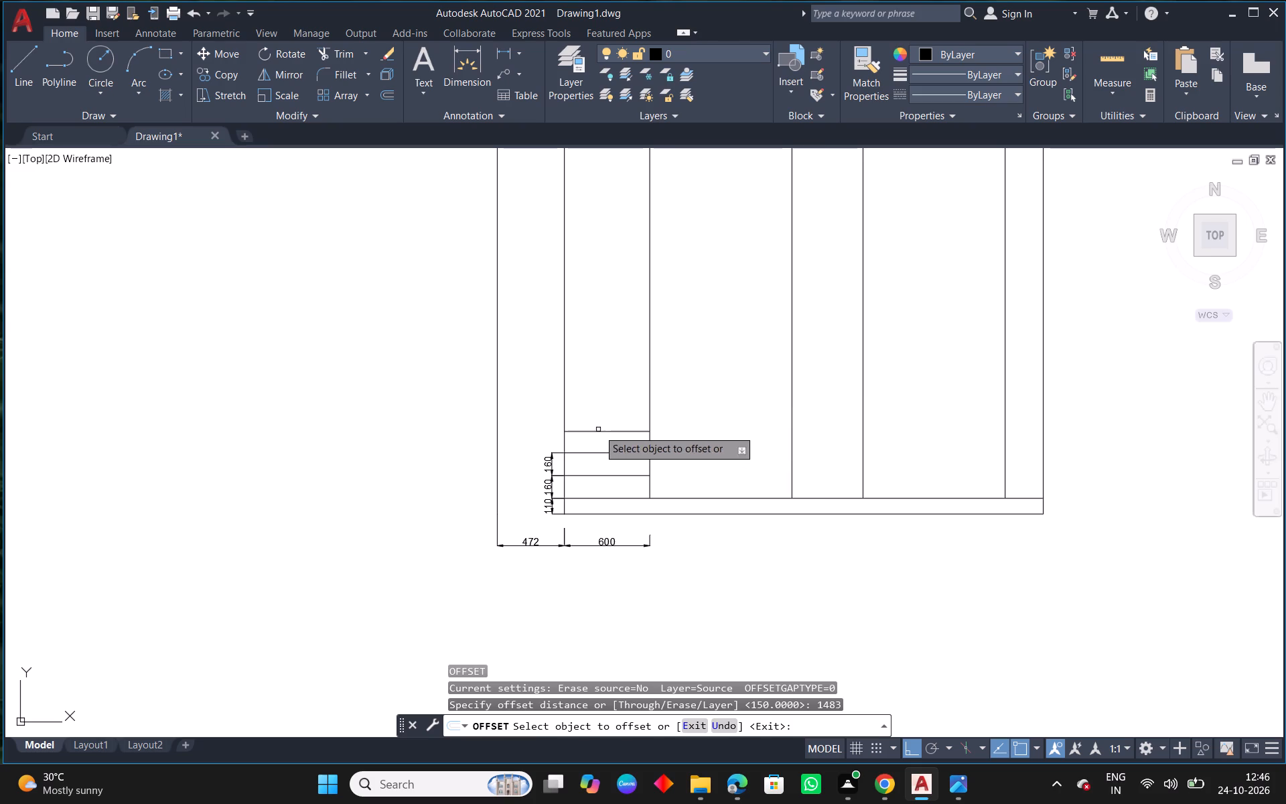
left_click_drag(598, 430, 601, 403)
left_click(599, 348)
key("Escape")
Examine the loft height and the area above the mirror in the reference outer elevation, and return to the drawn mirror line.
middle_click_drag(610, 306, 557, 448)
scroll(561, 448, "down", 7)
middle_click_drag(977, 412, 589, 557)
scroll(791, 308, "up", 2)
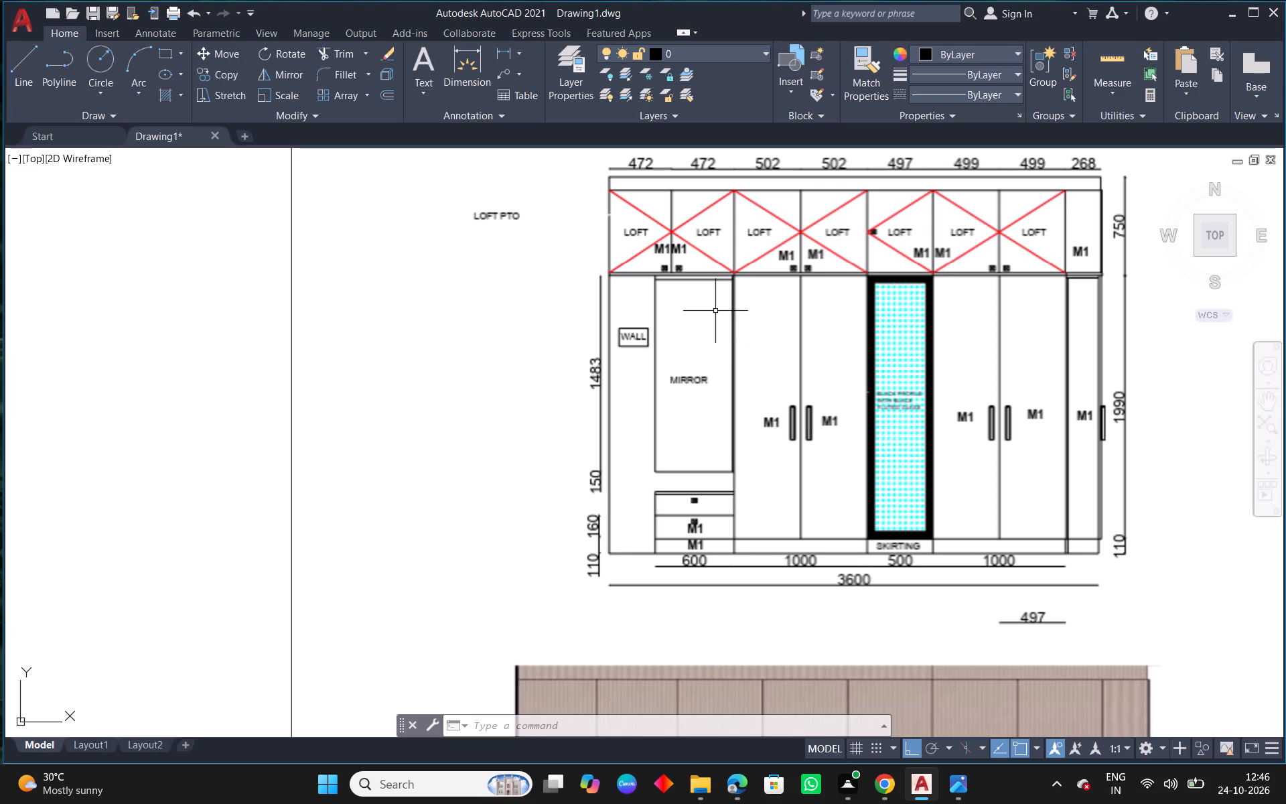
scroll(692, 313, "down", 3)
scroll(439, 478, "up", 4)
middle_click_drag(309, 553, 568, 425)
scroll(457, 497, "up", 3)
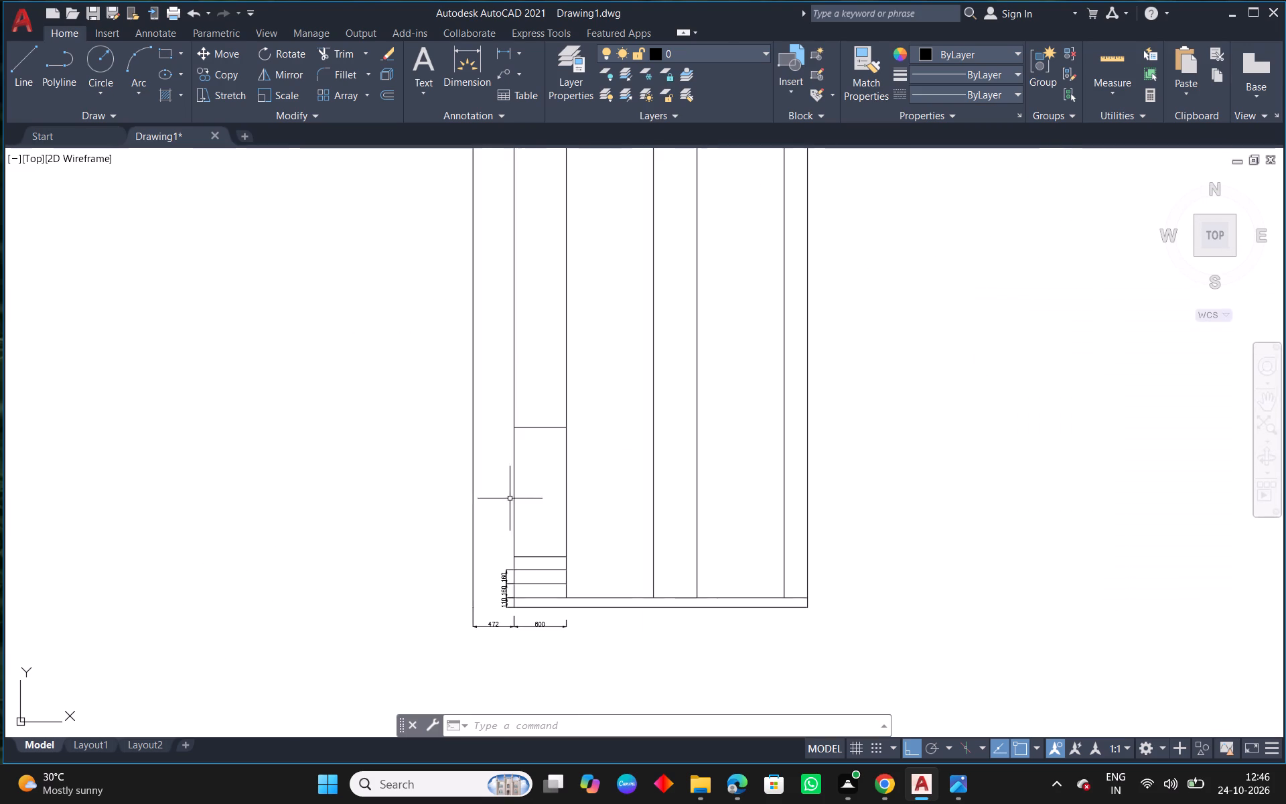
scroll(557, 442, "up", 2)
middle_click_drag(549, 492, 586, 373)
Offset the mirror's top line 750 upward for the loft.
type("O 750")
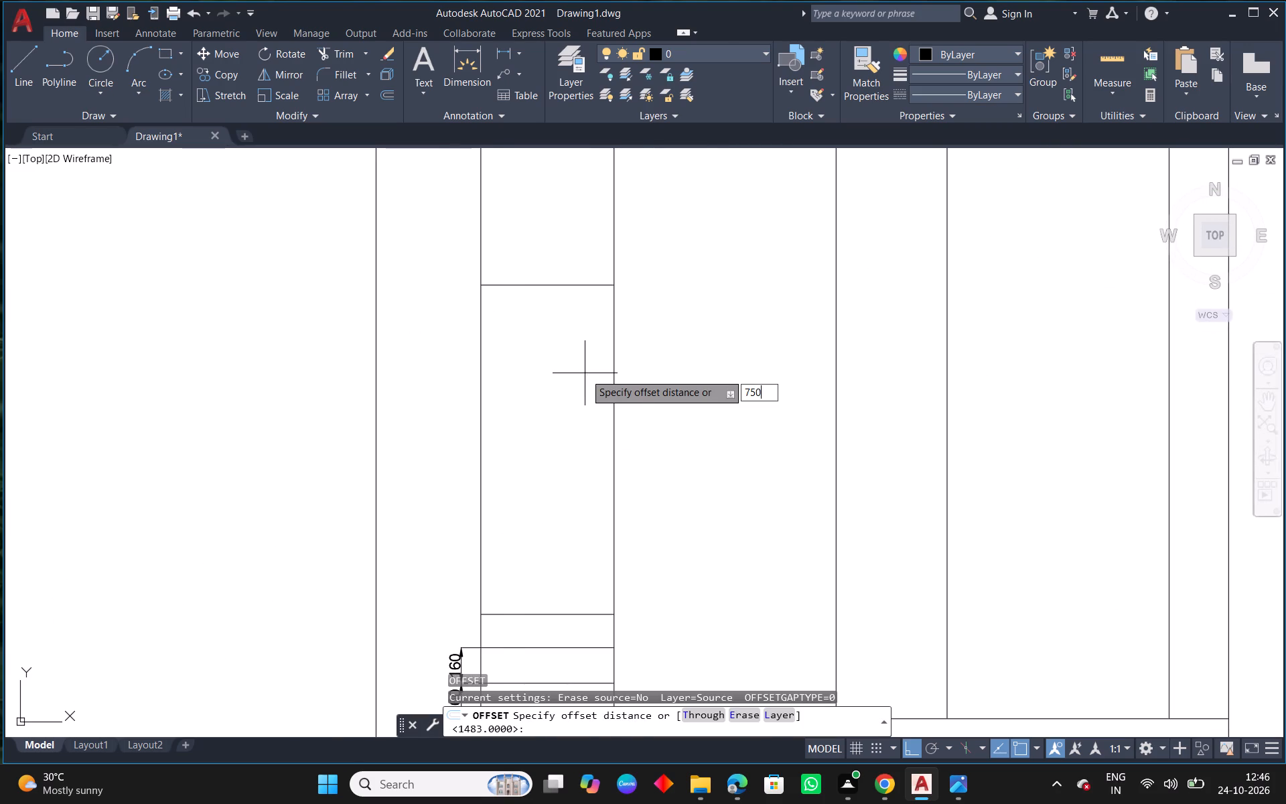
key("Return")
left_click_drag(558, 283, 560, 268)
left_click(557, 251)
scroll(565, 259, "down", 4)
scroll(601, 240, "up", 1)
right_click(565, 206)
left_click(607, 210)
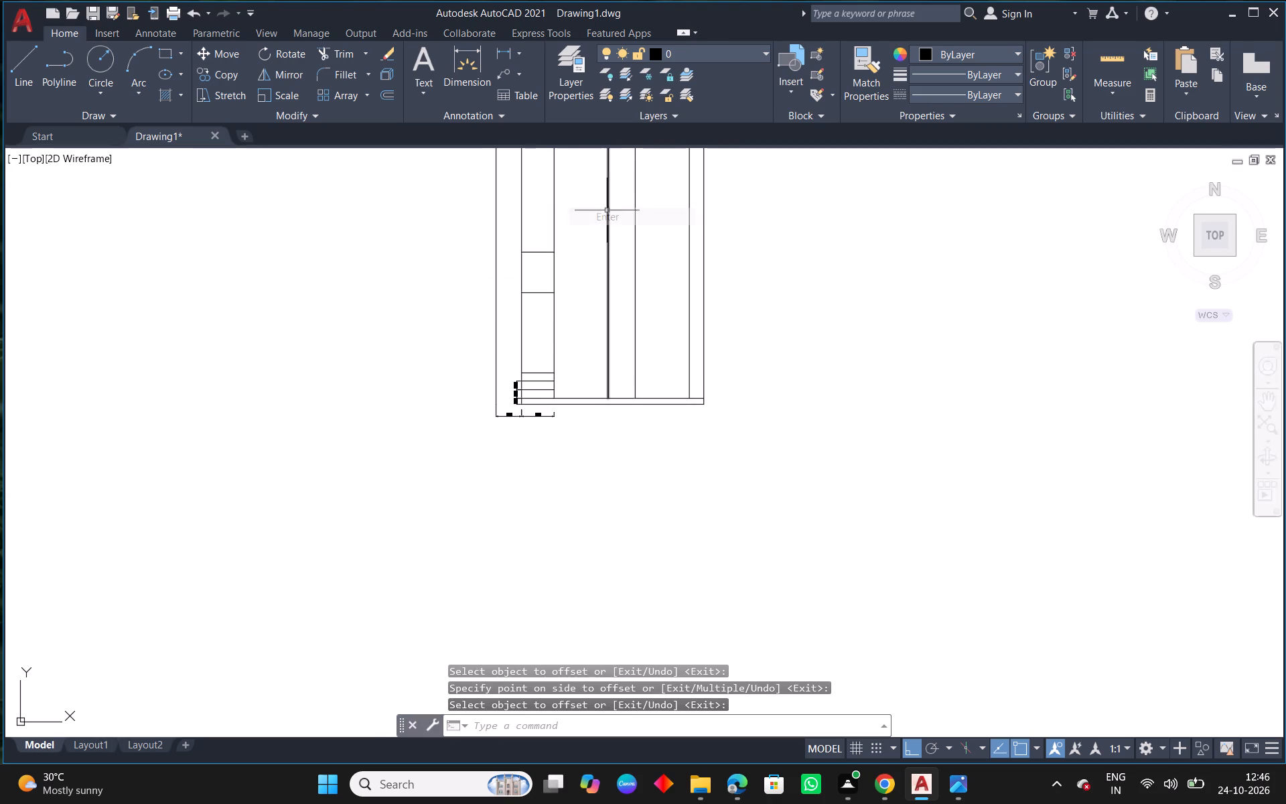
scroll(540, 308, "up", 1)
middle_click_drag(633, 293, 532, 315)
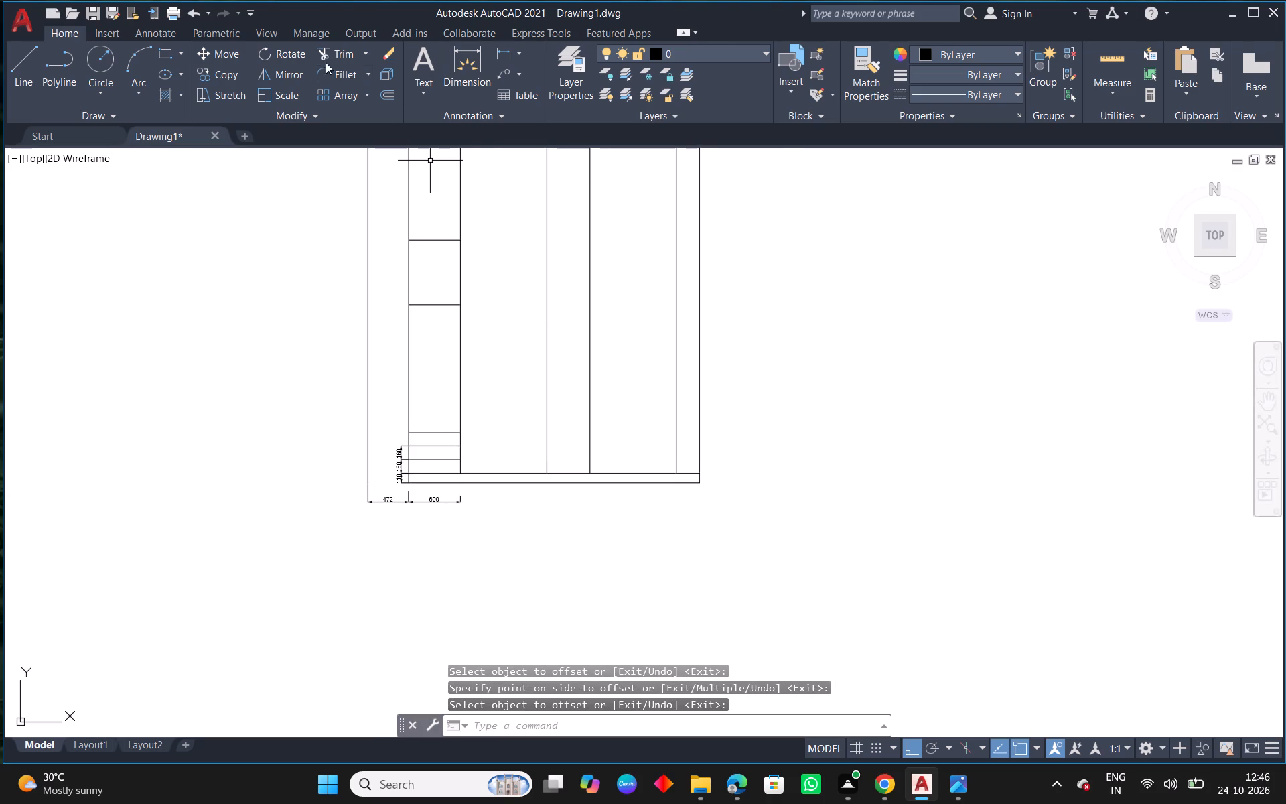
Fillet the loft's top line with the outermost left and right vertical lines to form square upper corners of the elevation.
left_click(343, 74)
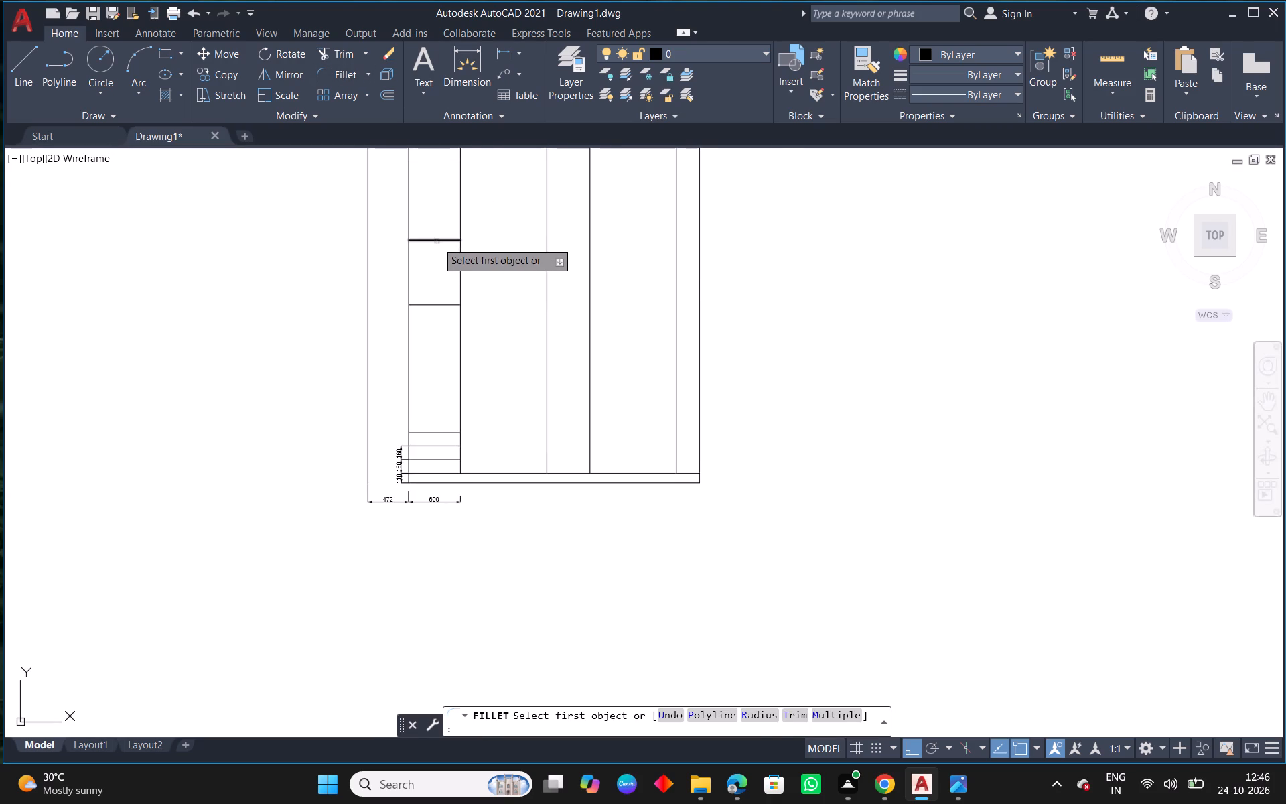
left_click(437, 241)
left_click(369, 267)
right_click(267, 201)
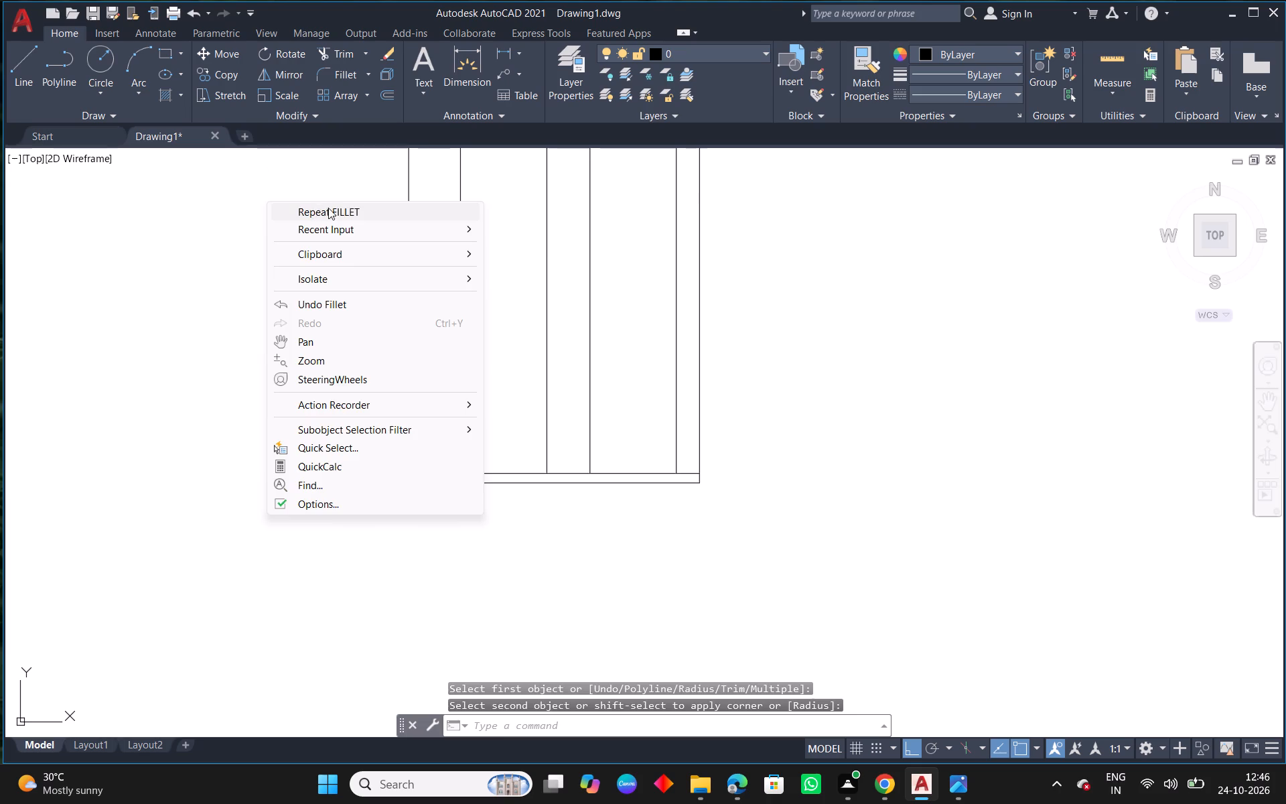
left_click(338, 210)
left_click(443, 241)
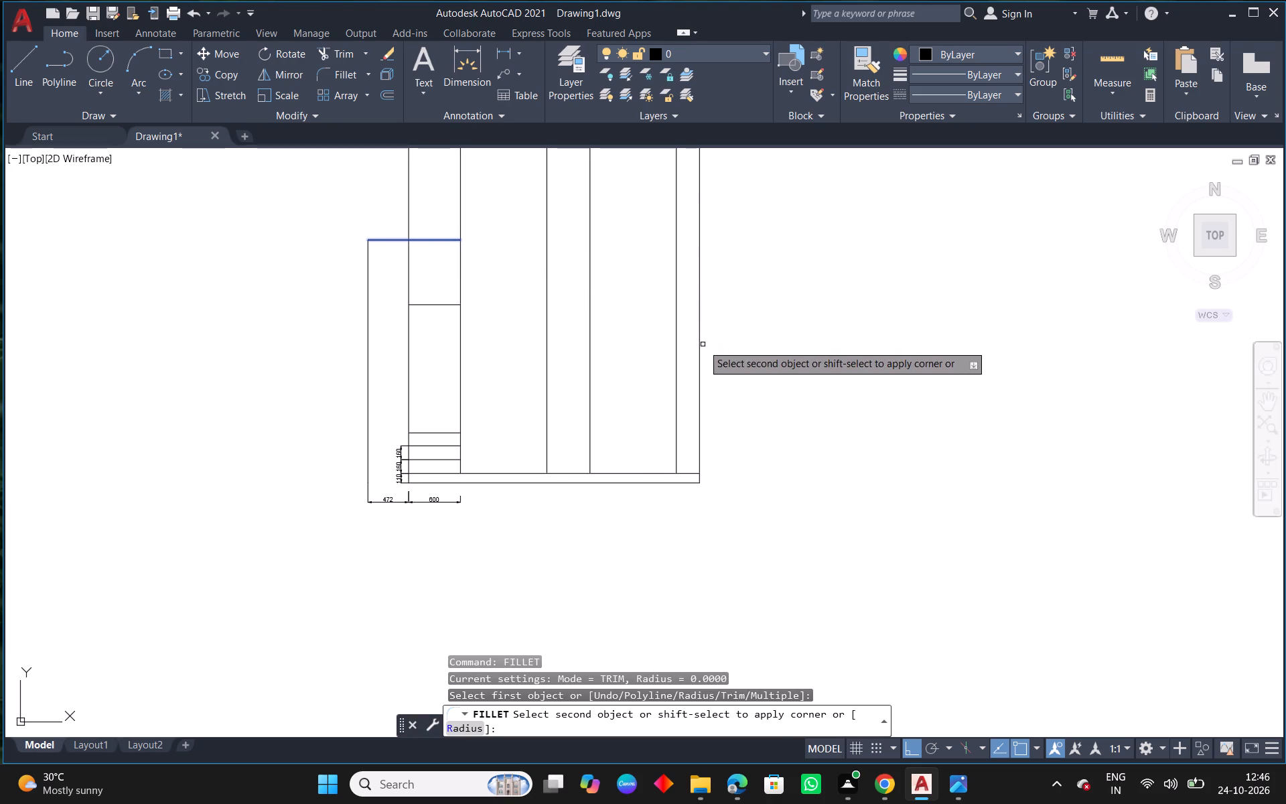
left_click(698, 347)
Trim the inner vertical lines that project above the loft's top line.
scroll(591, 351, "down", 2)
middle_click_drag(670, 306, 650, 360)
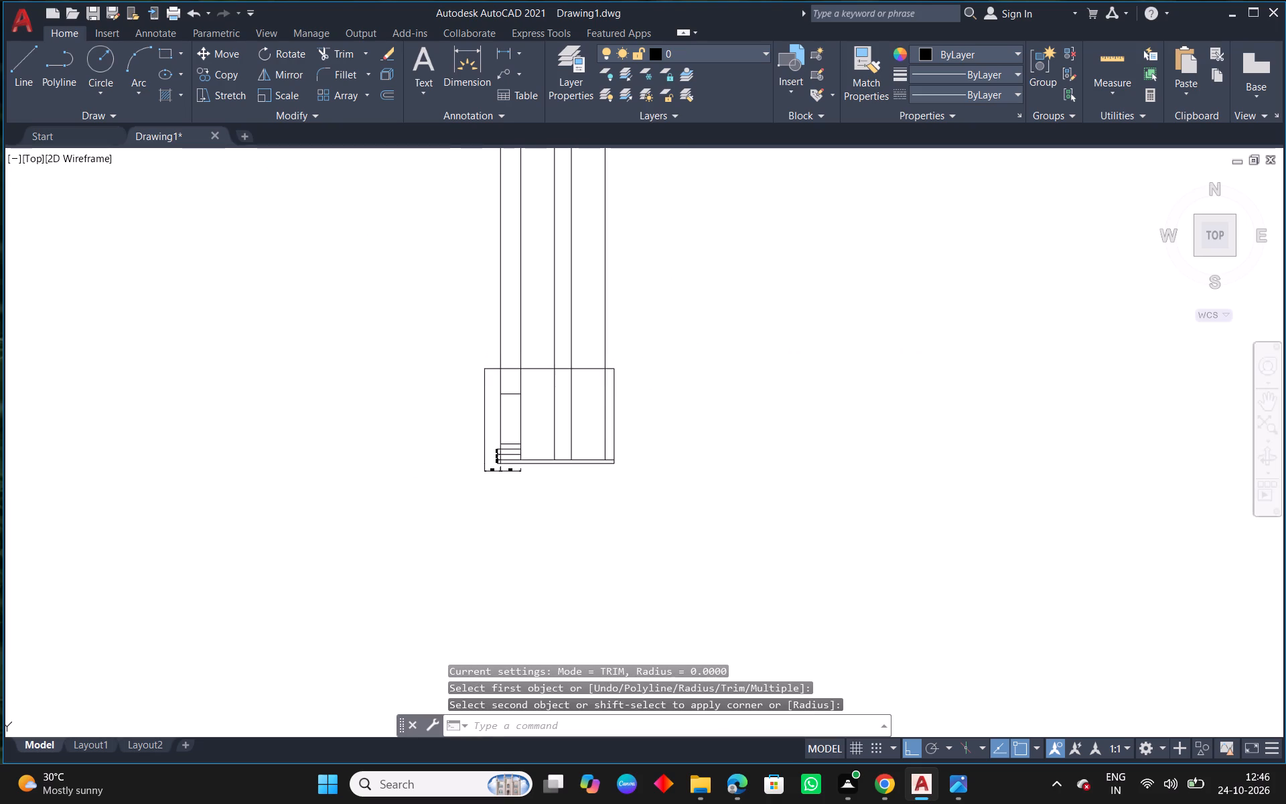
type("TR")
key("space")
key("space")
left_click_drag(638, 332, 452, 314)
key("Escape")
Examine the loft and the mirror's upper edge in the reference outer elevation.
scroll(527, 400, "up", 3)
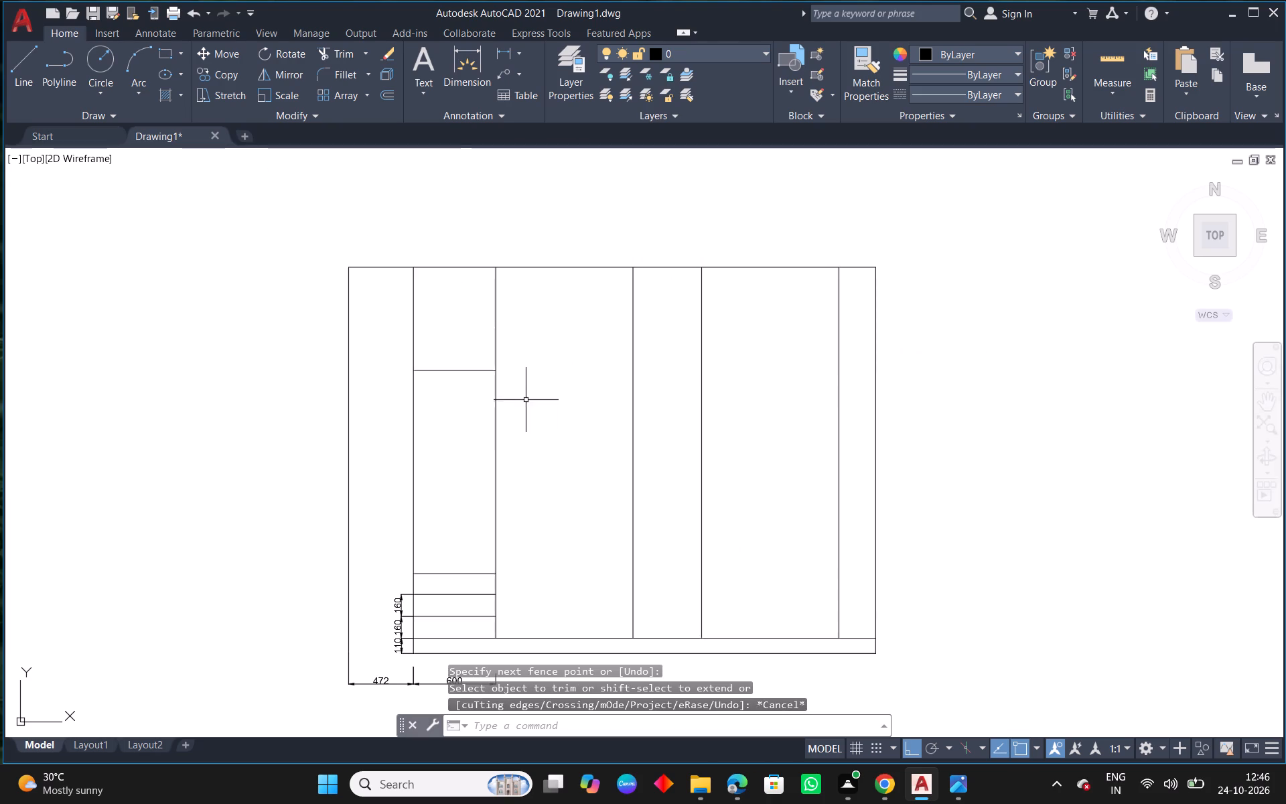
middle_click_drag(494, 426, 539, 393)
scroll(537, 391, "down", 2)
scroll(544, 455, "down", 4)
middle_click_drag(917, 435, 563, 453)
scroll(563, 454, "down", 1)
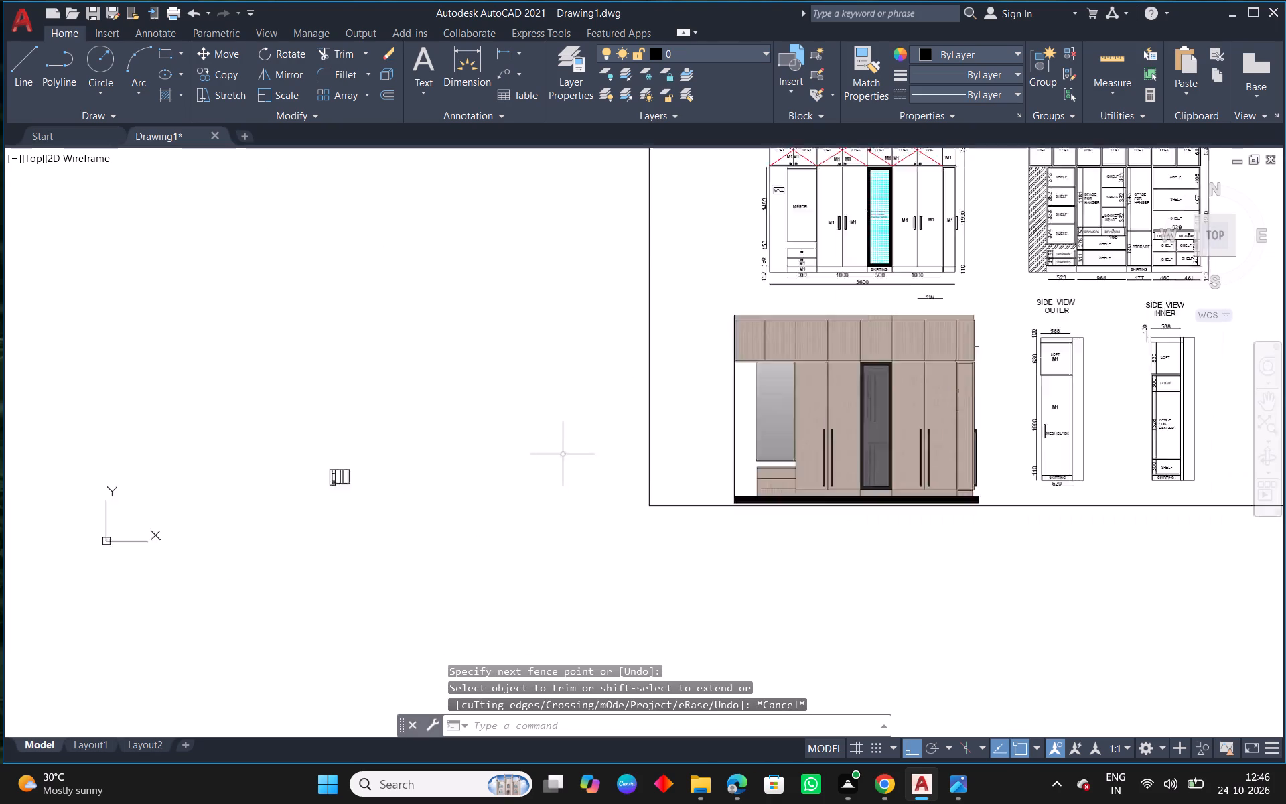
scroll(563, 455, "down", 1)
scroll(633, 390, "up", 1)
scroll(857, 156, "up", 3)
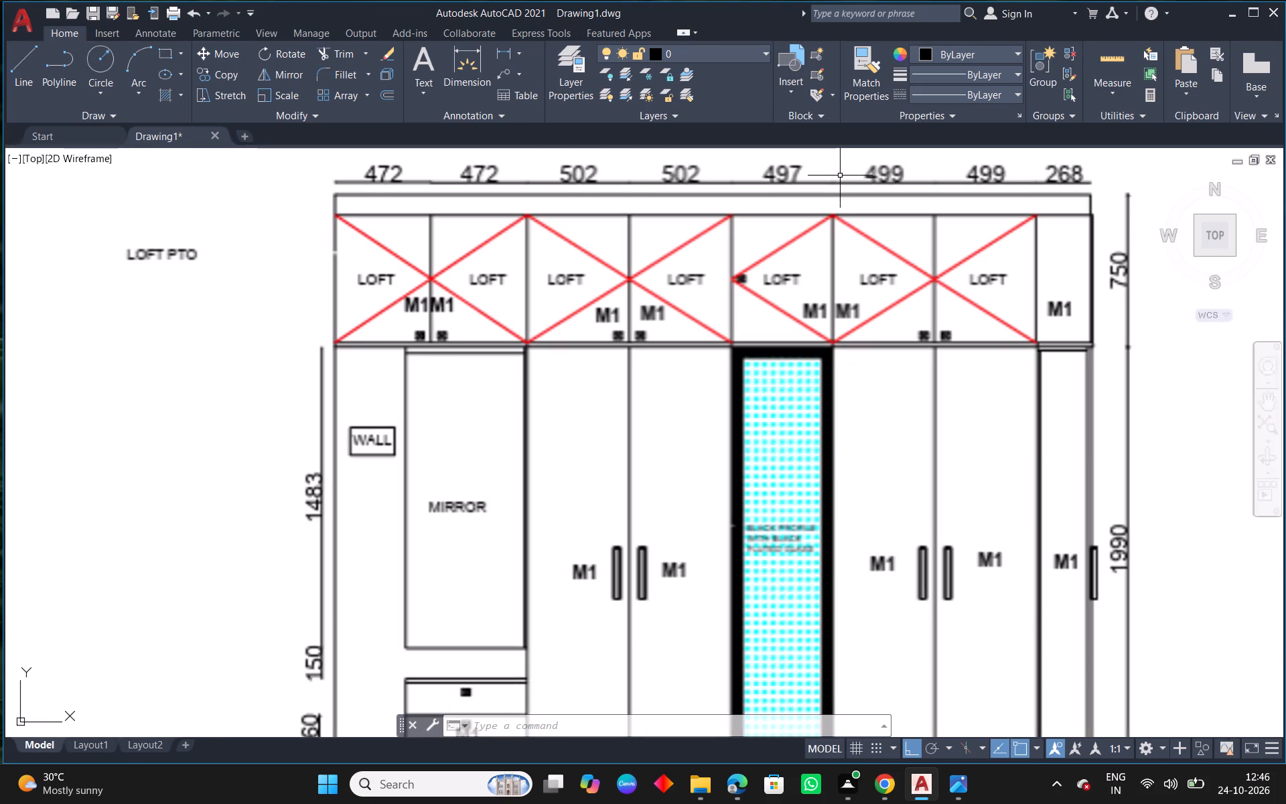
scroll(841, 189, "down", 3)
middle_click_drag(666, 395, 1003, 195)
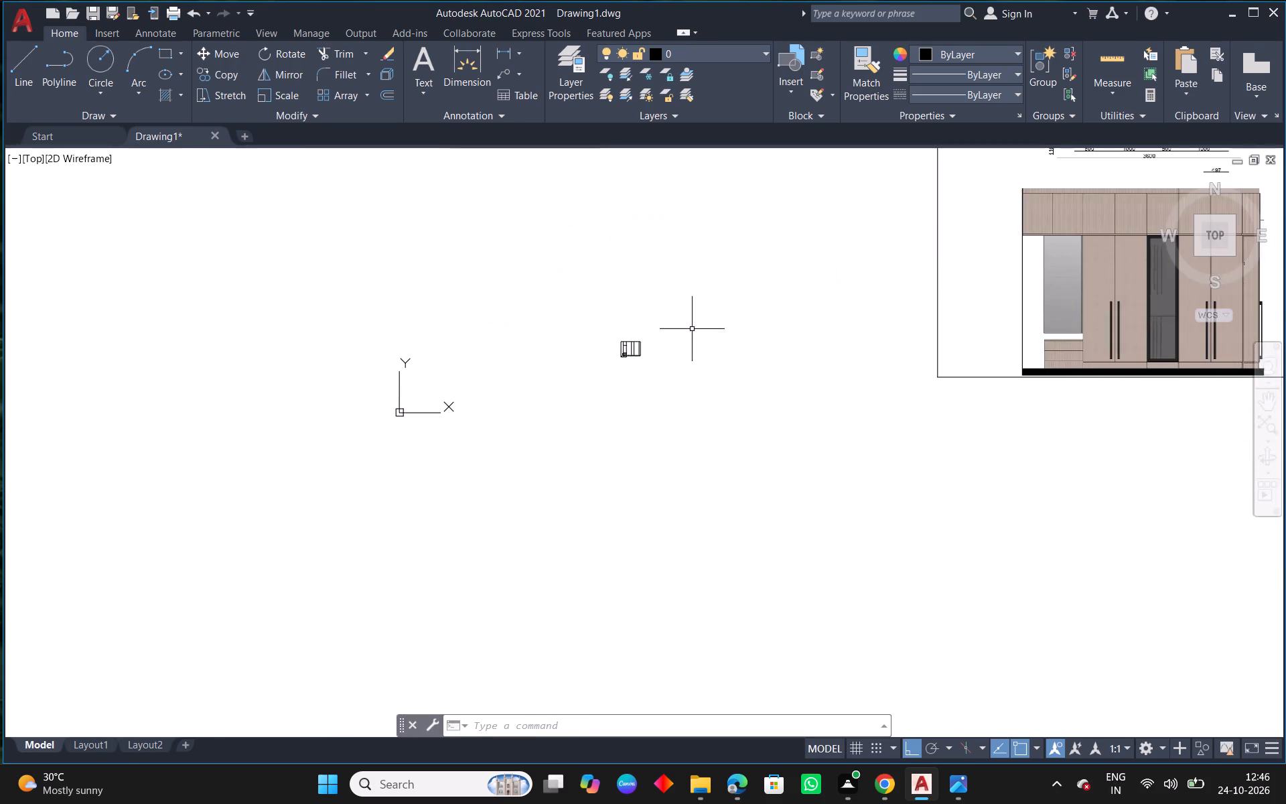
Offset the mirror's top line in the 600 bay 10 downward.
scroll(631, 374, "up", 3)
scroll(638, 249, "up", 3)
middle_click_drag(686, 207, 681, 329)
scroll(670, 343, "up", 1)
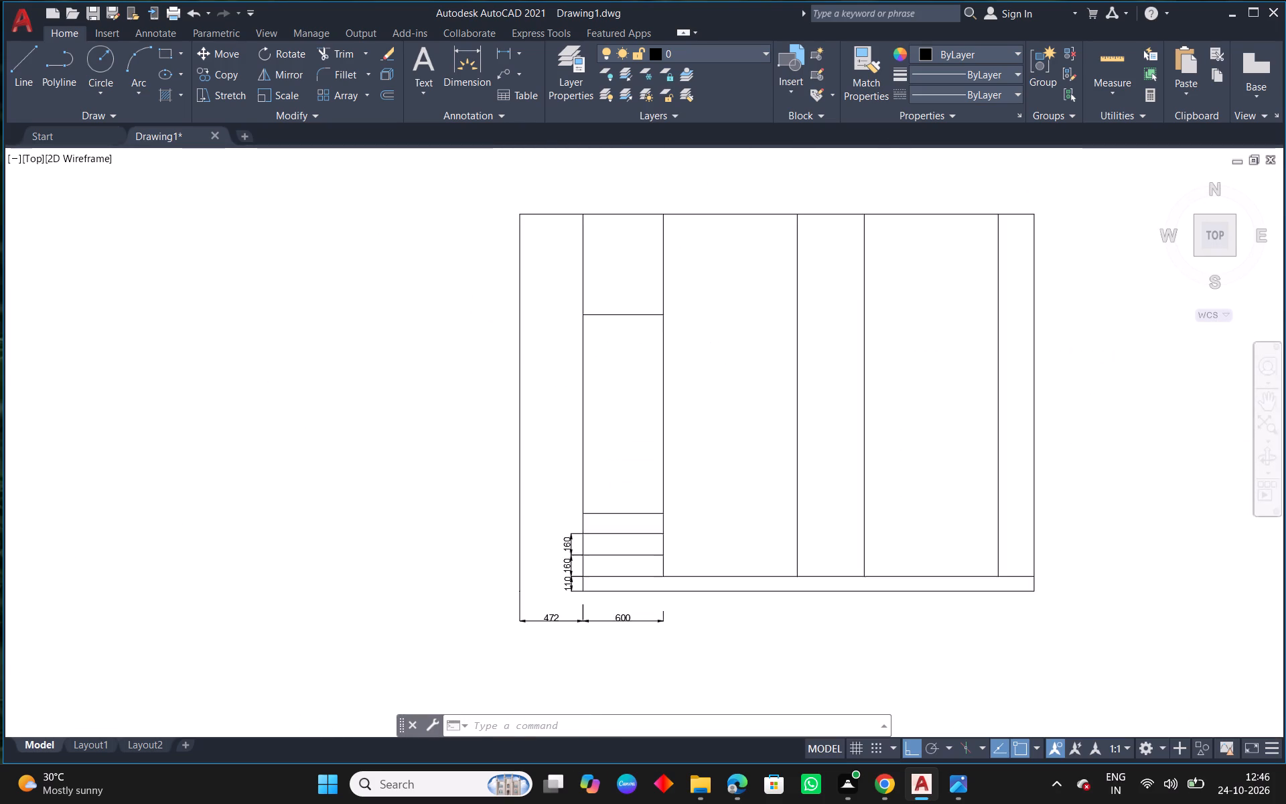
scroll(670, 343, "up", 1)
key("o")
key("space")
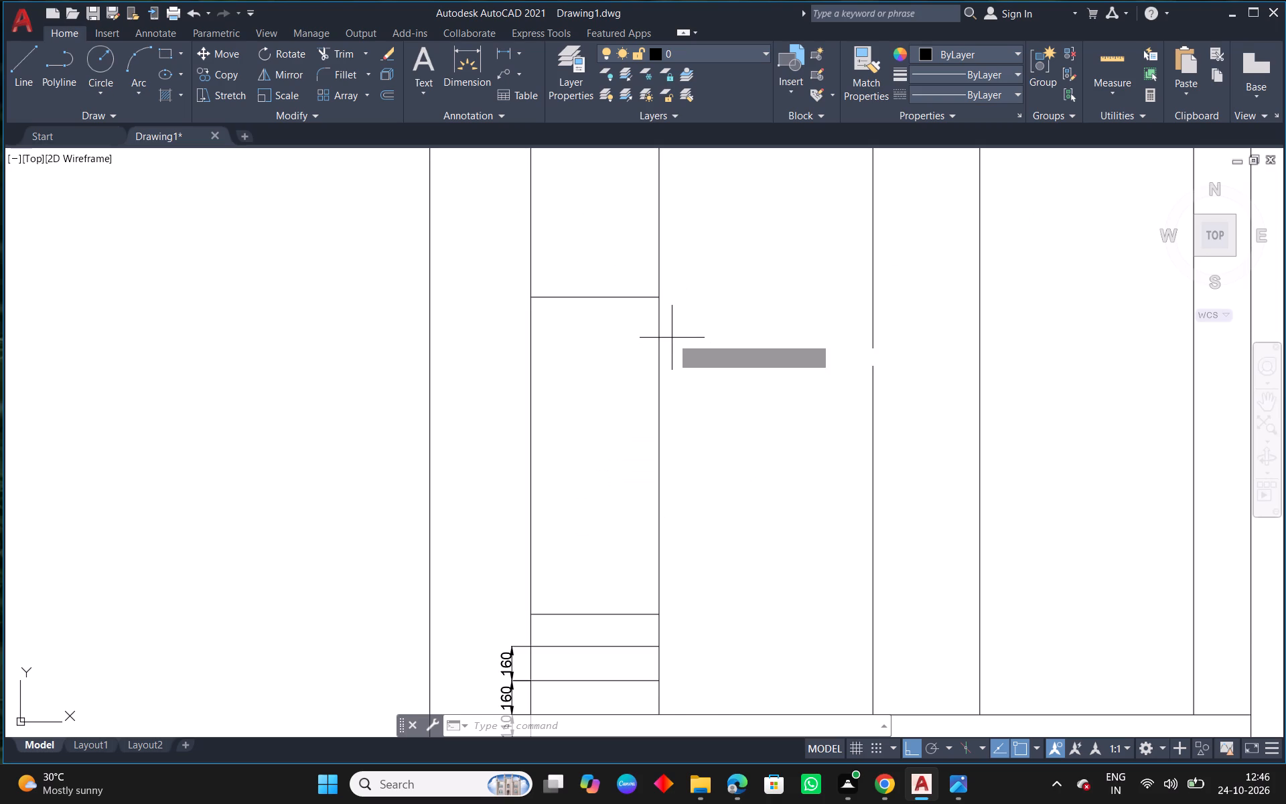
type("10")
key("Return")
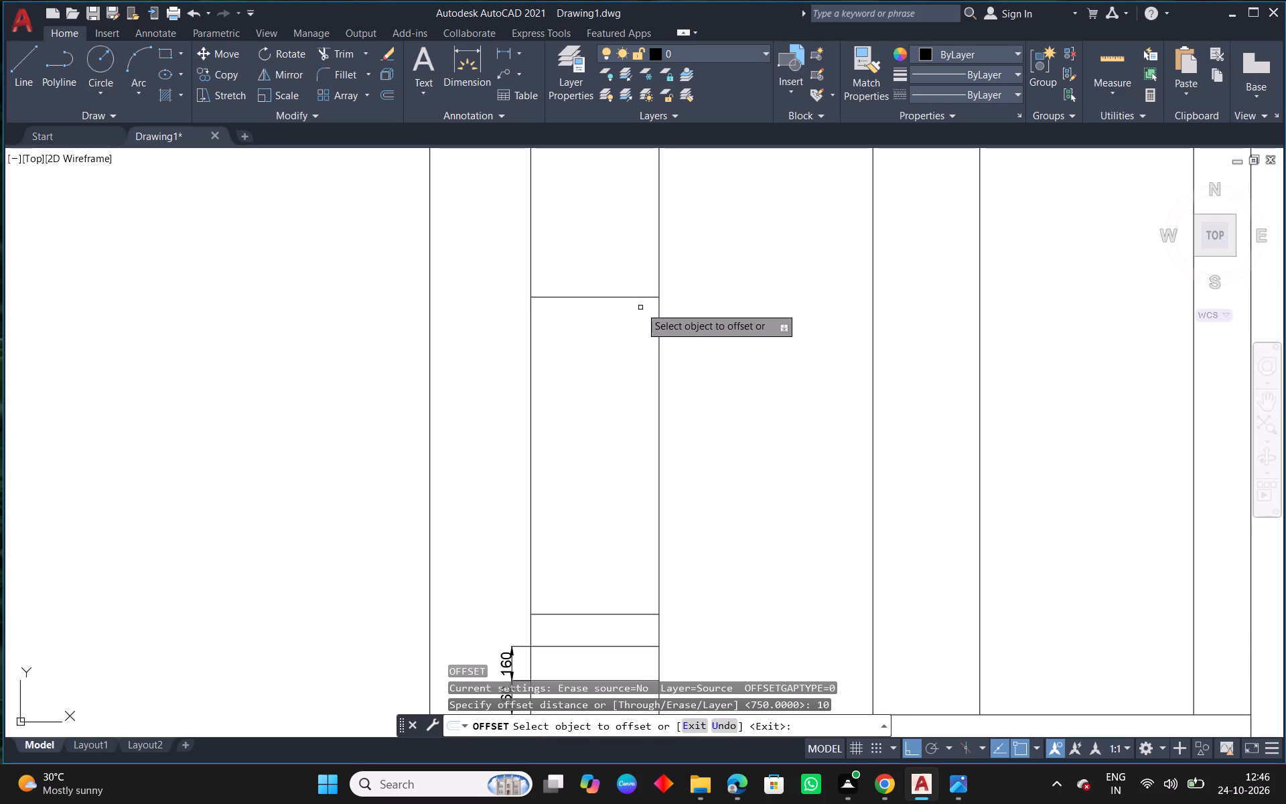
left_click(633, 298)
left_click(630, 338)
right_click(608, 332)
left_click(668, 345)
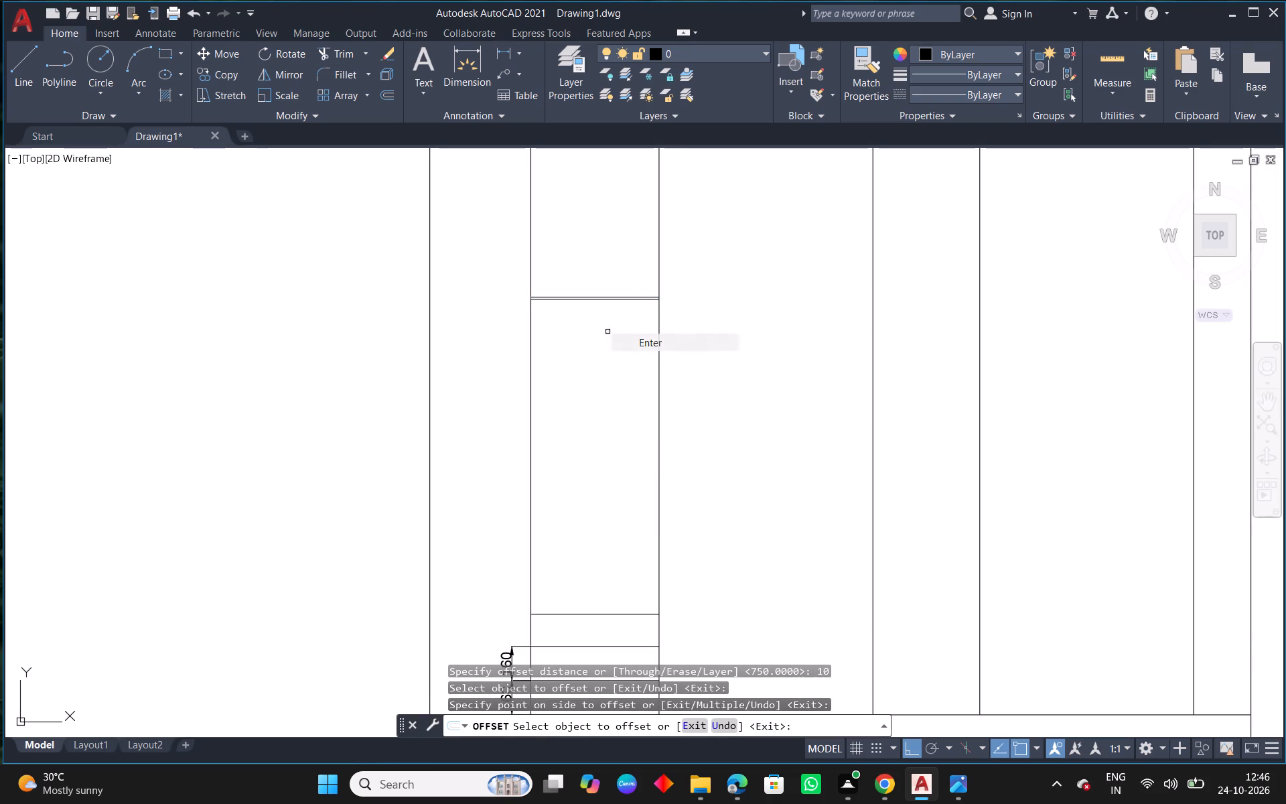
Examine the drawers and the gap beneath the mirror in the reference outer elevation.
scroll(621, 346, "down", 1)
middle_click_drag(664, 418, 603, 407)
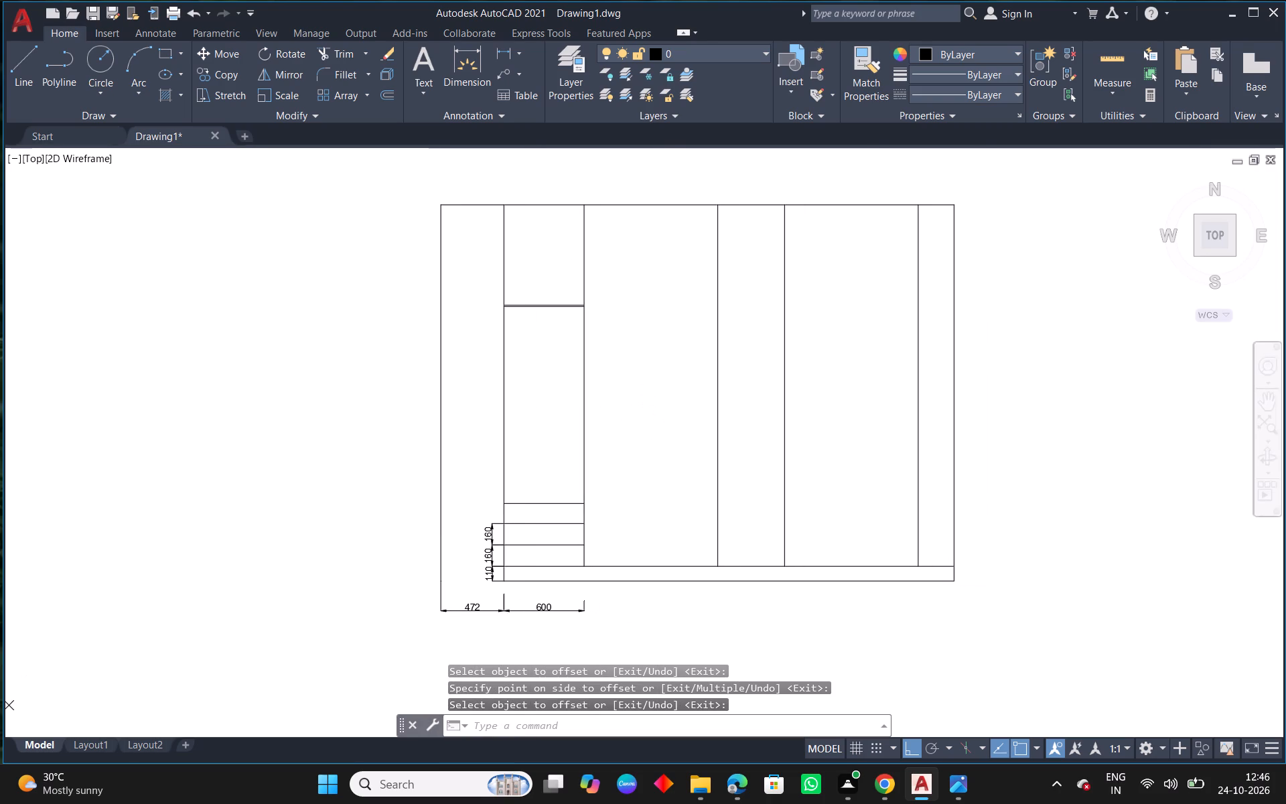
scroll(593, 424, "down", 3)
middle_click_drag(795, 478, 395, 496)
scroll(395, 496, "down", 2)
scroll(498, 484, "down", 2)
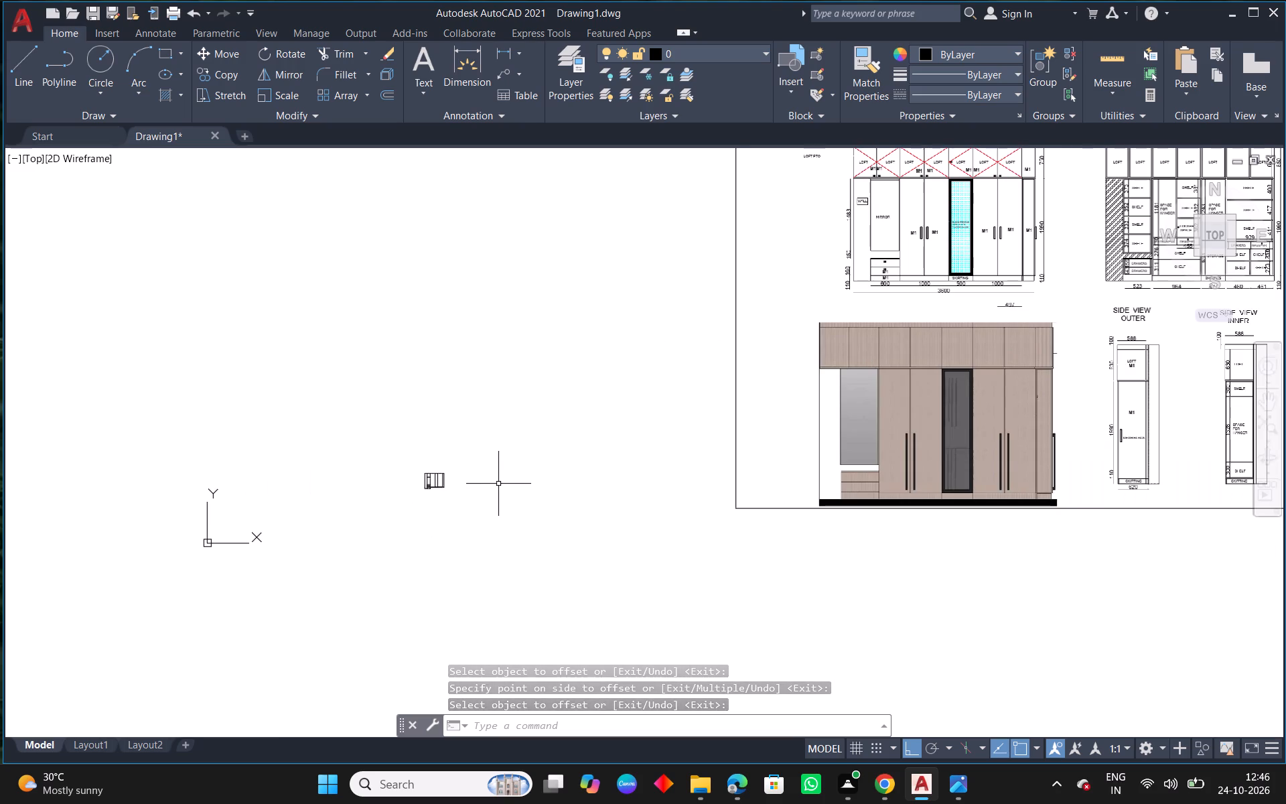
scroll(867, 269, "up", 3)
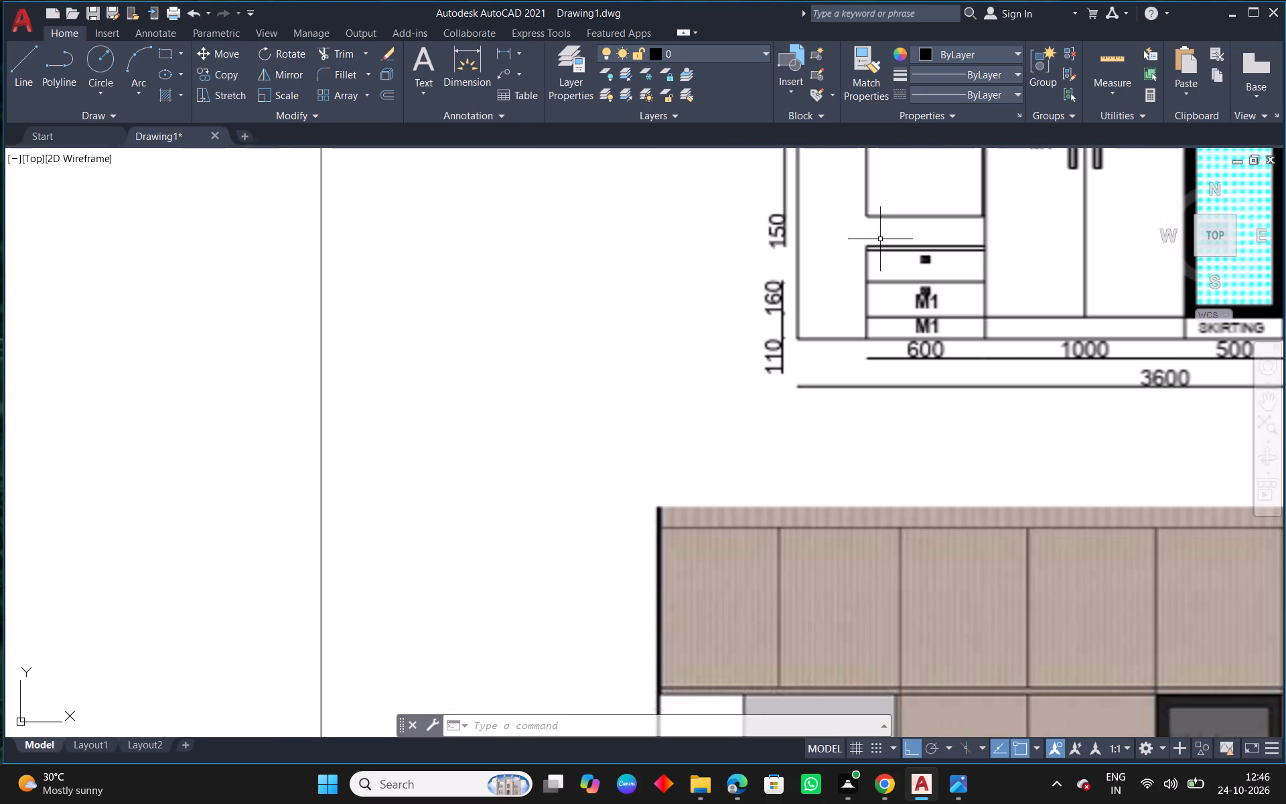
scroll(880, 239, "down", 2)
Offset the upper drawer's top line in the 600 bay 10 upward.
scroll(176, 598, "up", 9)
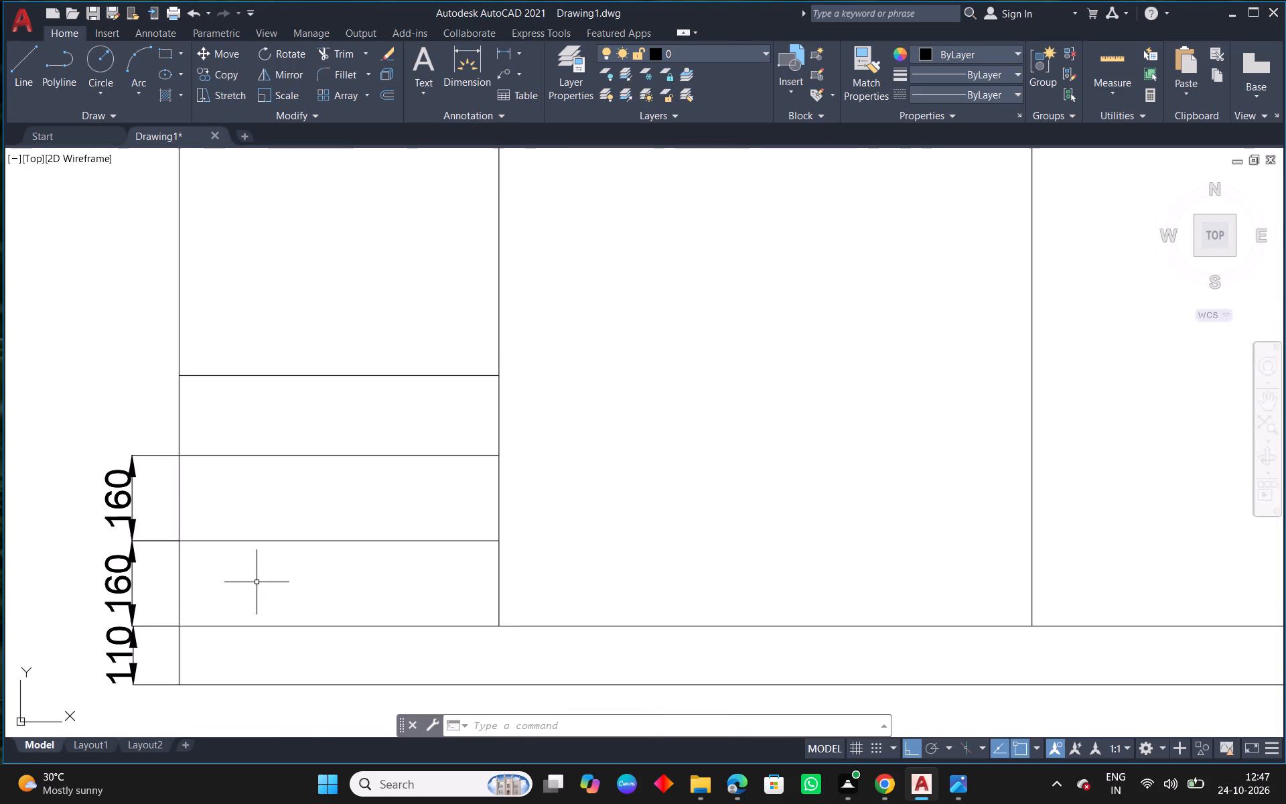
middle_click_drag(242, 523, 317, 503)
right_click(287, 326)
left_click(366, 332)
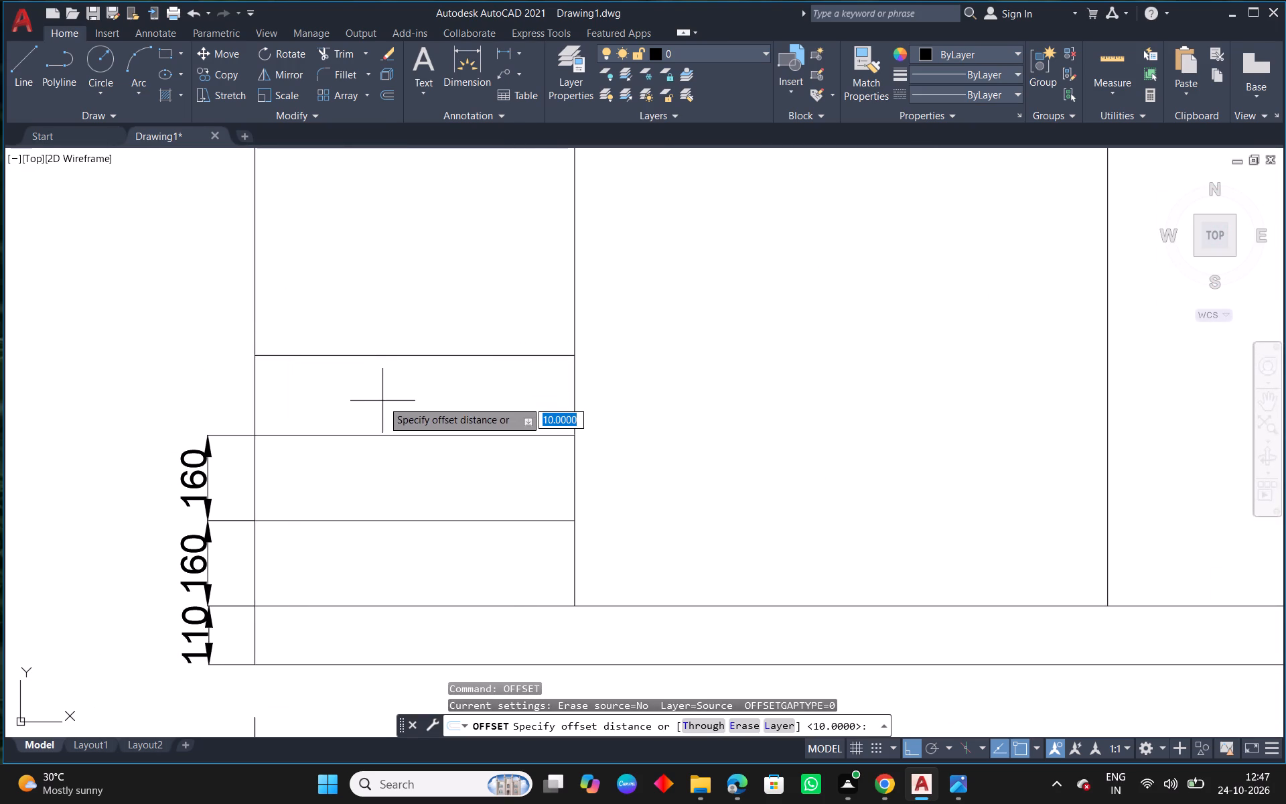
right_click(382, 401)
left_click(430, 413)
left_click(409, 434)
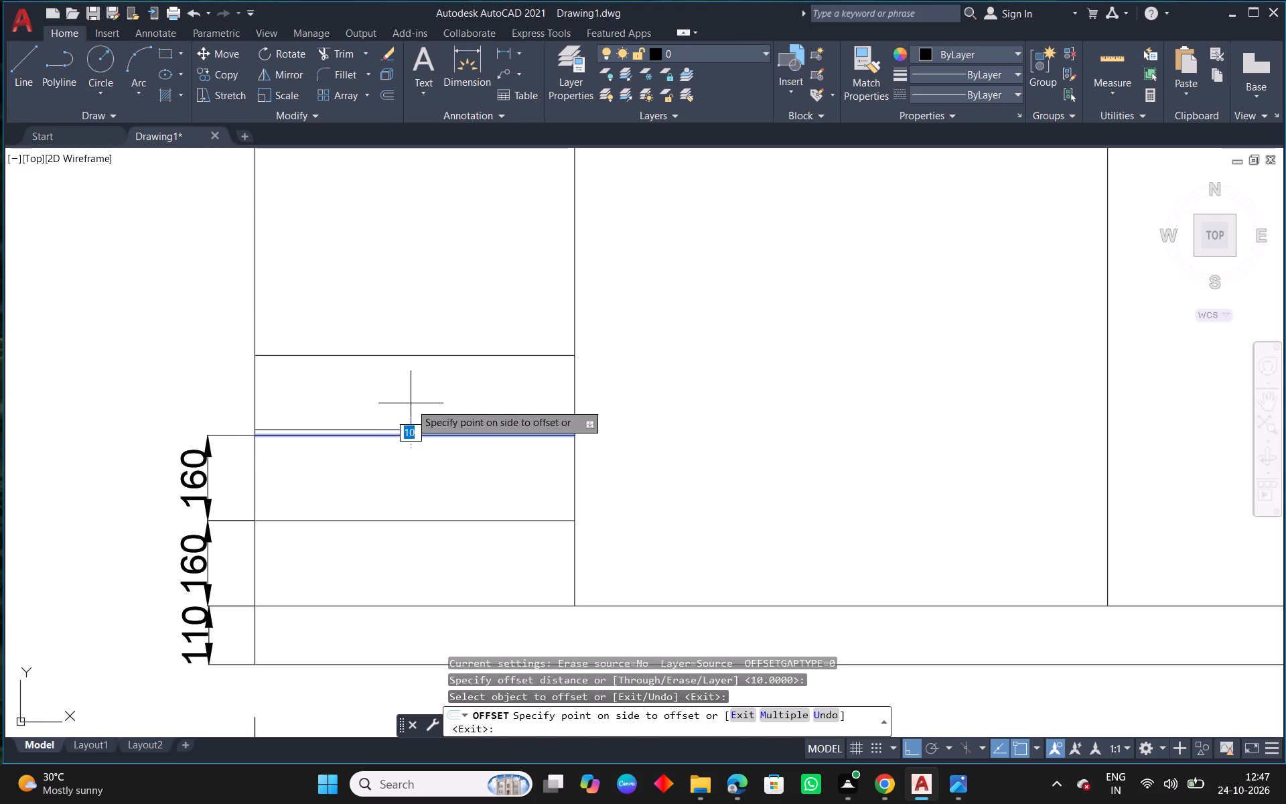
left_click(411, 403)
right_click(408, 398)
left_click(470, 405)
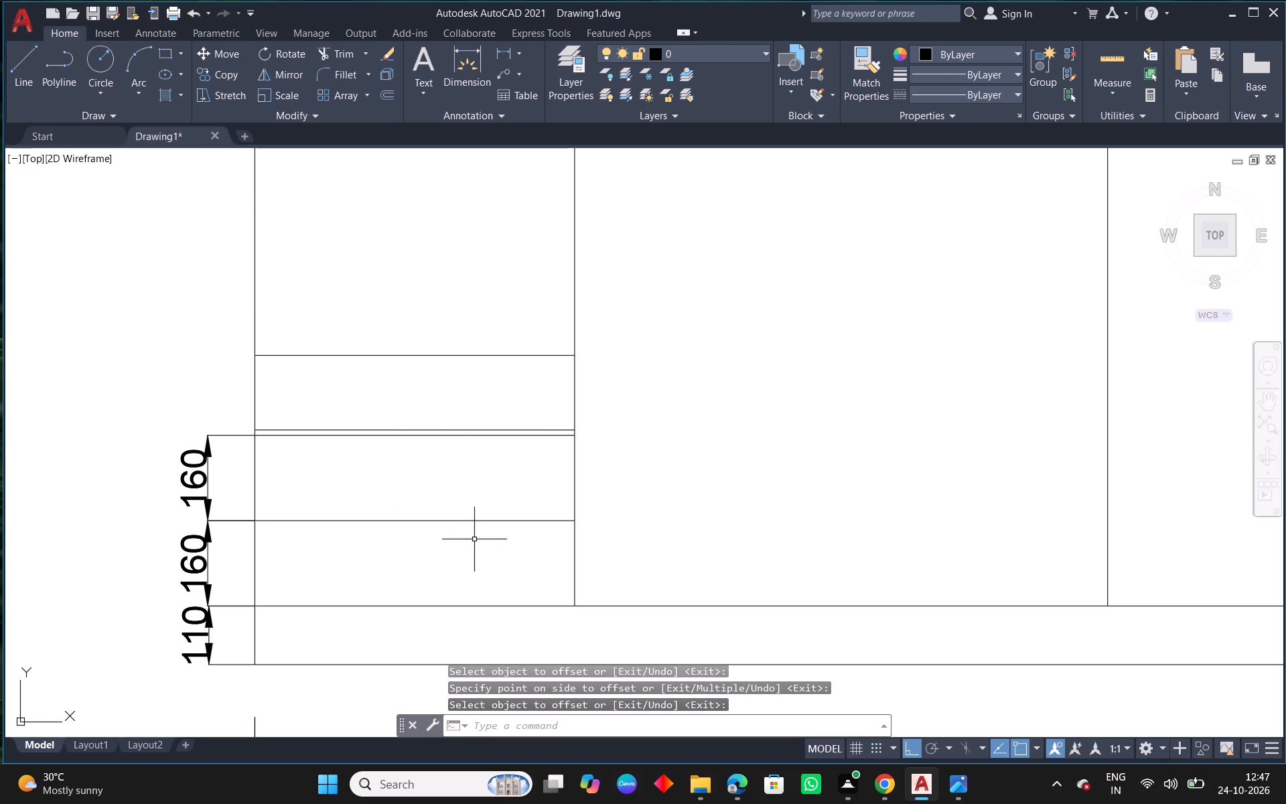
key("Escape")
Examine the drawer handles in the reference outer elevation and the rendered view.
scroll(301, 545, "down", 3)
scroll(500, 554, "down", 3)
middle_click_drag(654, 529, 548, 500)
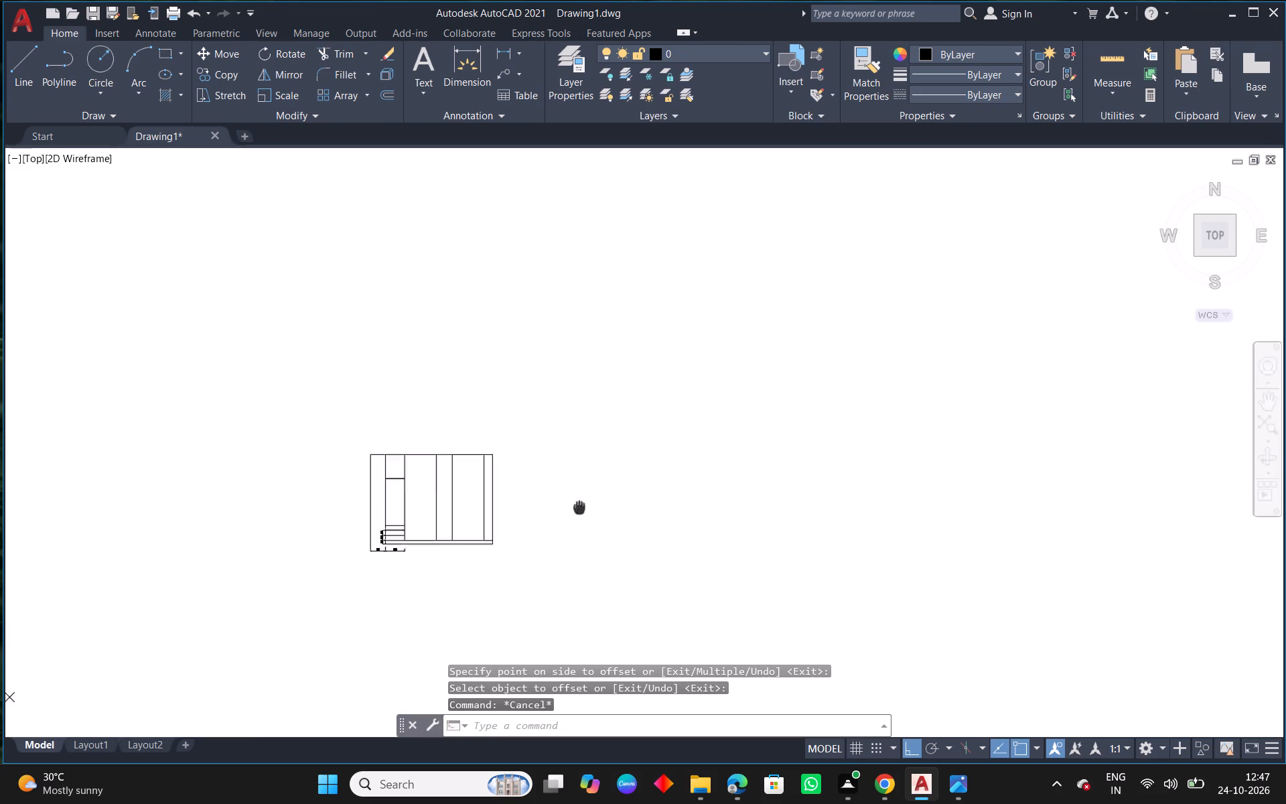
middle_click_drag(548, 500, 451, 476)
scroll(790, 279, "down", 2)
middle_click_drag(955, 285, 631, 377)
scroll(622, 382, "down", 3)
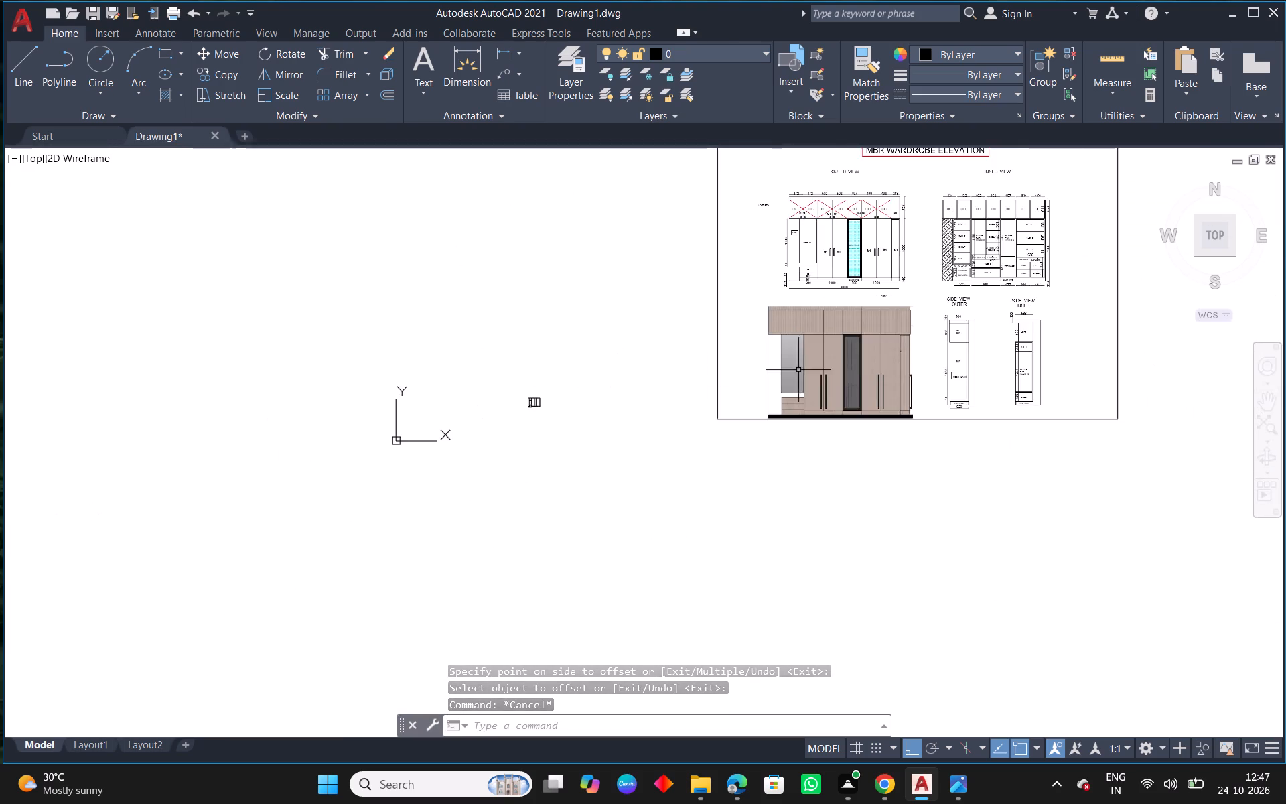
scroll(872, 263, "up", 2)
scroll(697, 300, "up", 3)
scroll(729, 308, "down", 3)
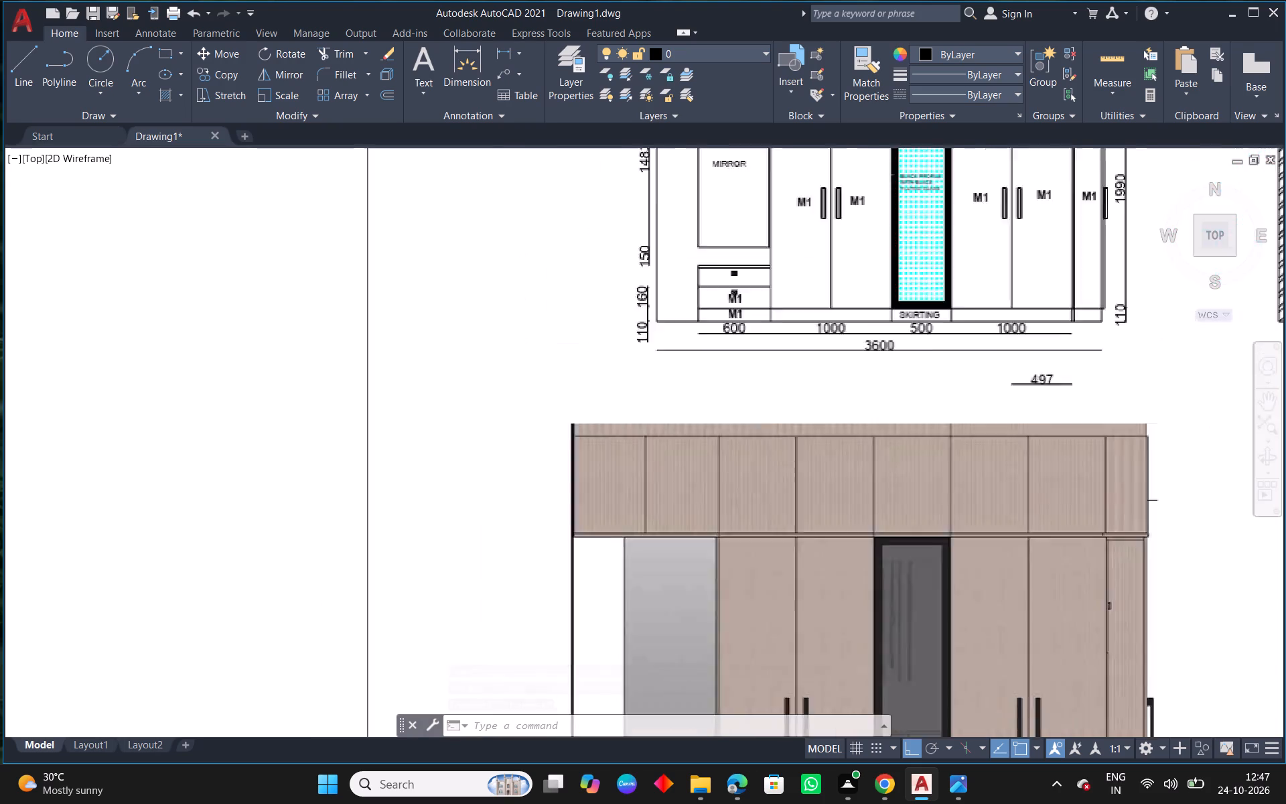
Draw a handle rectangle about 85 by 25 mm near the middle of the upper drawer in the 600 bay.
middle_click_drag(448, 414, 959, 161)
scroll(593, 336, "up", 3)
scroll(412, 492, "up", 3)
scroll(526, 383, "up", 1)
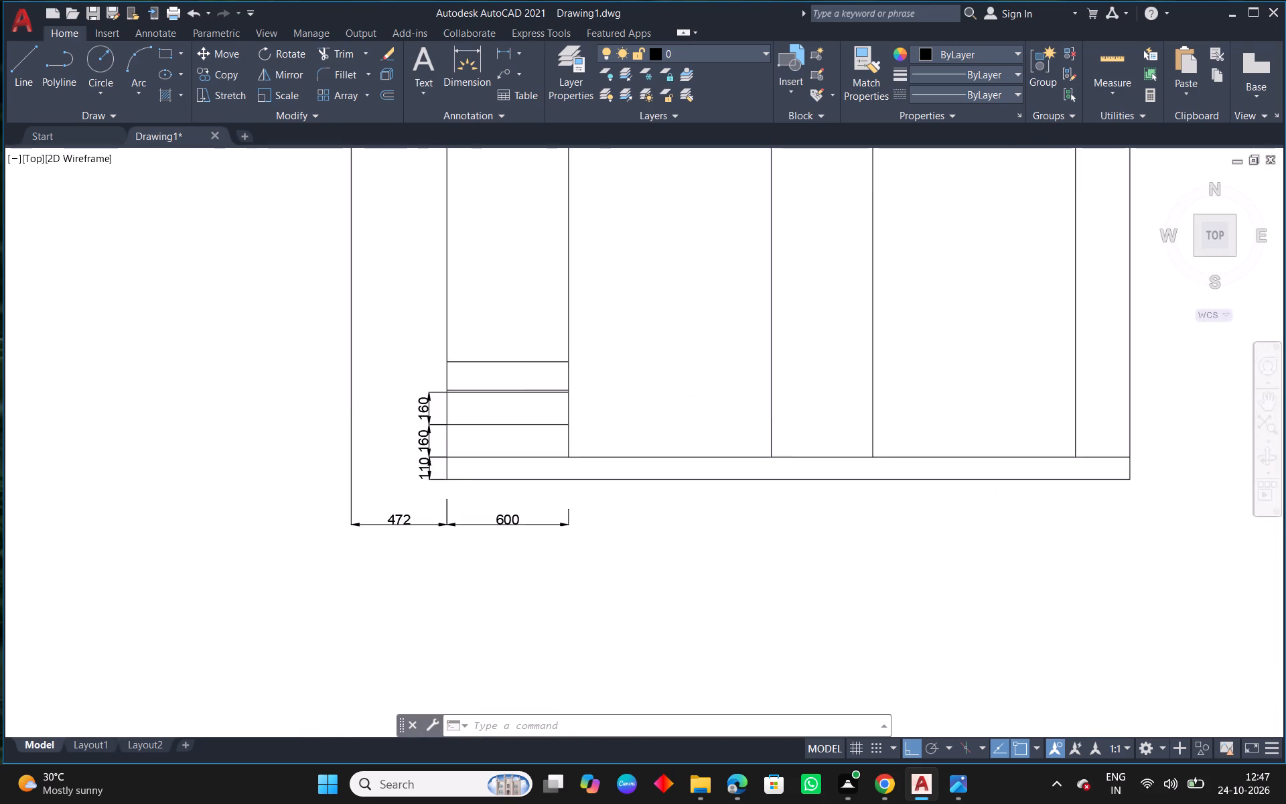
scroll(526, 383, "up", 2)
middle_click_drag(594, 435, 654, 394)
scroll(557, 390, "up", 1)
type("REC")
key("space")
left_click(486, 385)
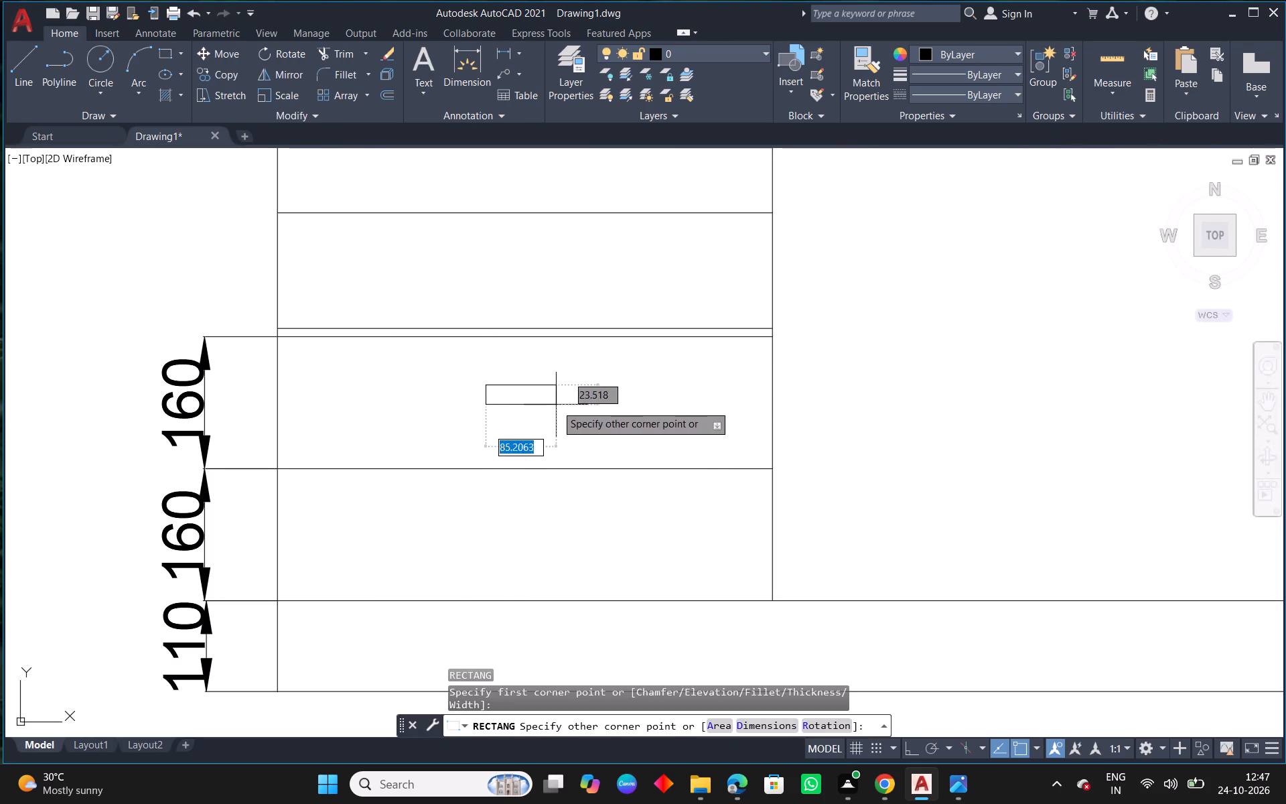
left_click(558, 407)
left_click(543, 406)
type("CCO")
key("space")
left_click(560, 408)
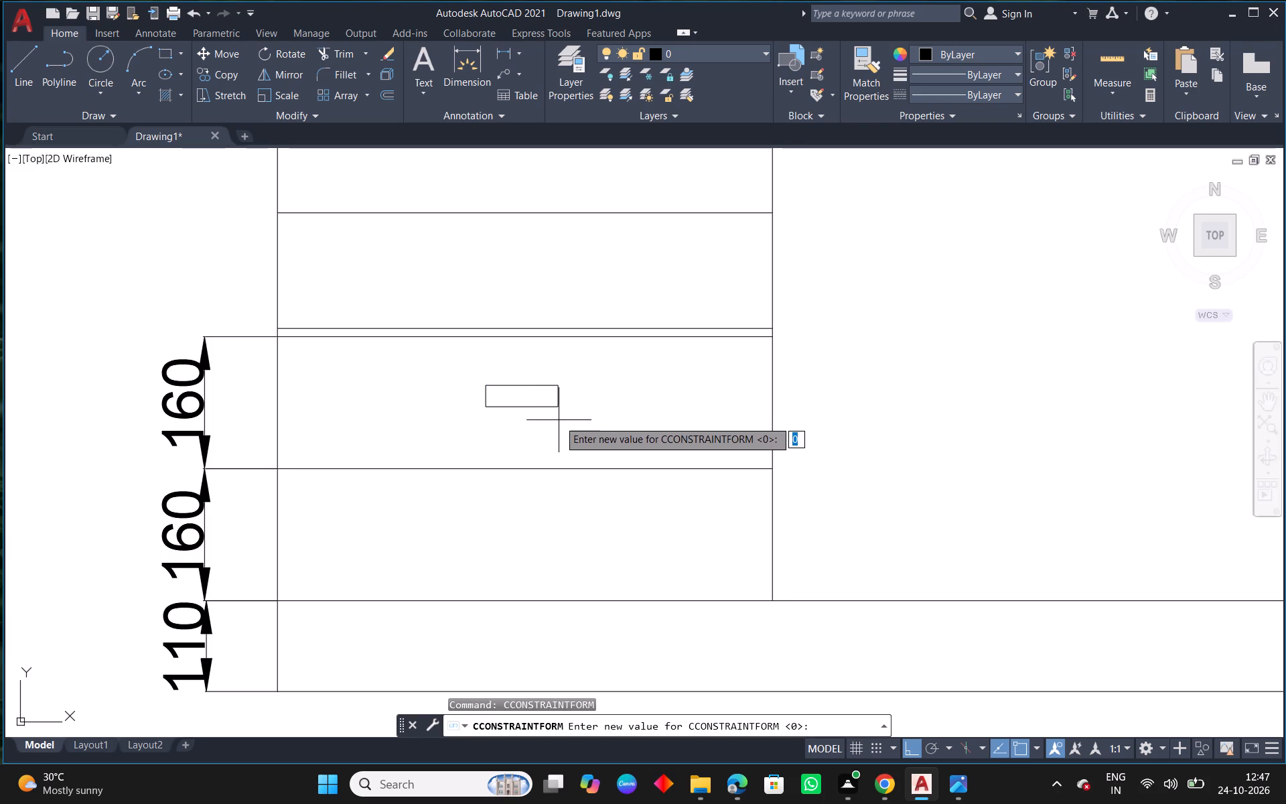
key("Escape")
Copy the handle rectangle straight down into the lower drawer of the 600 bay.
left_click(530, 408)
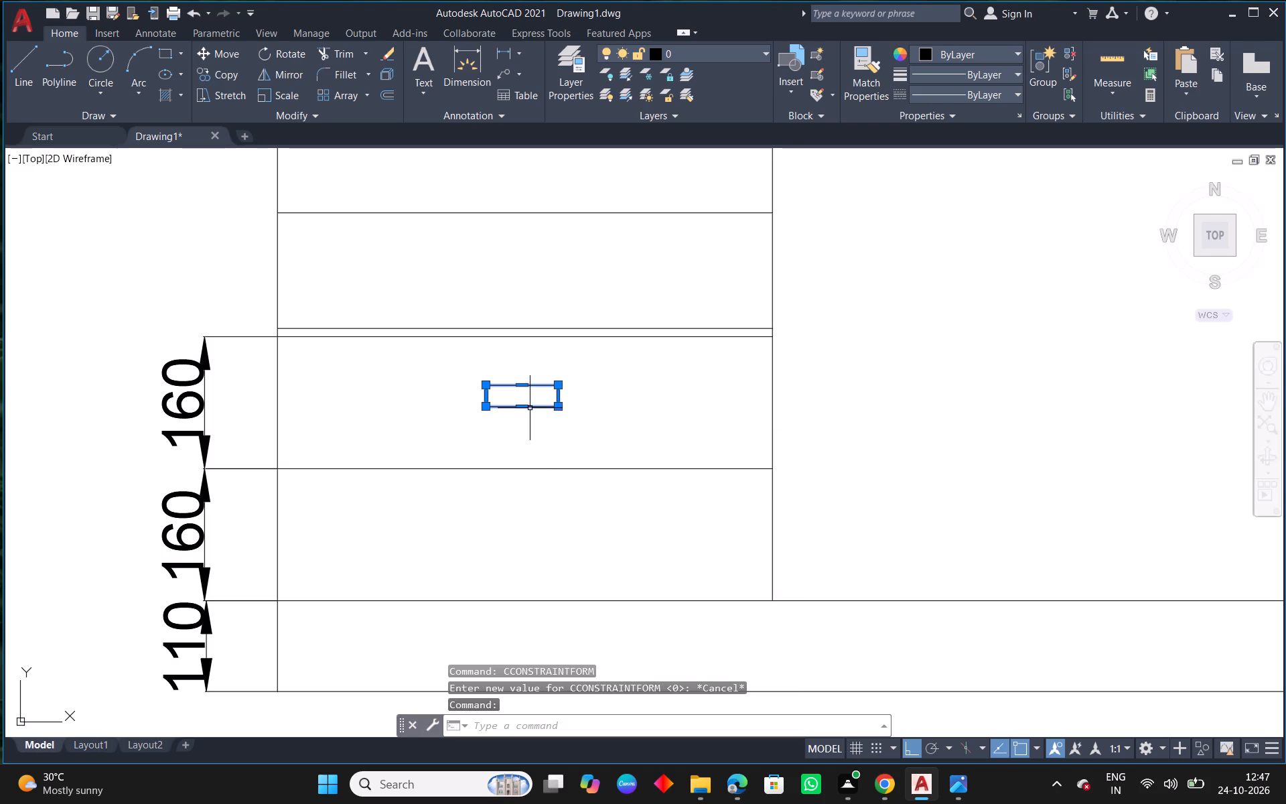
key("c")
type("O")
key("space")
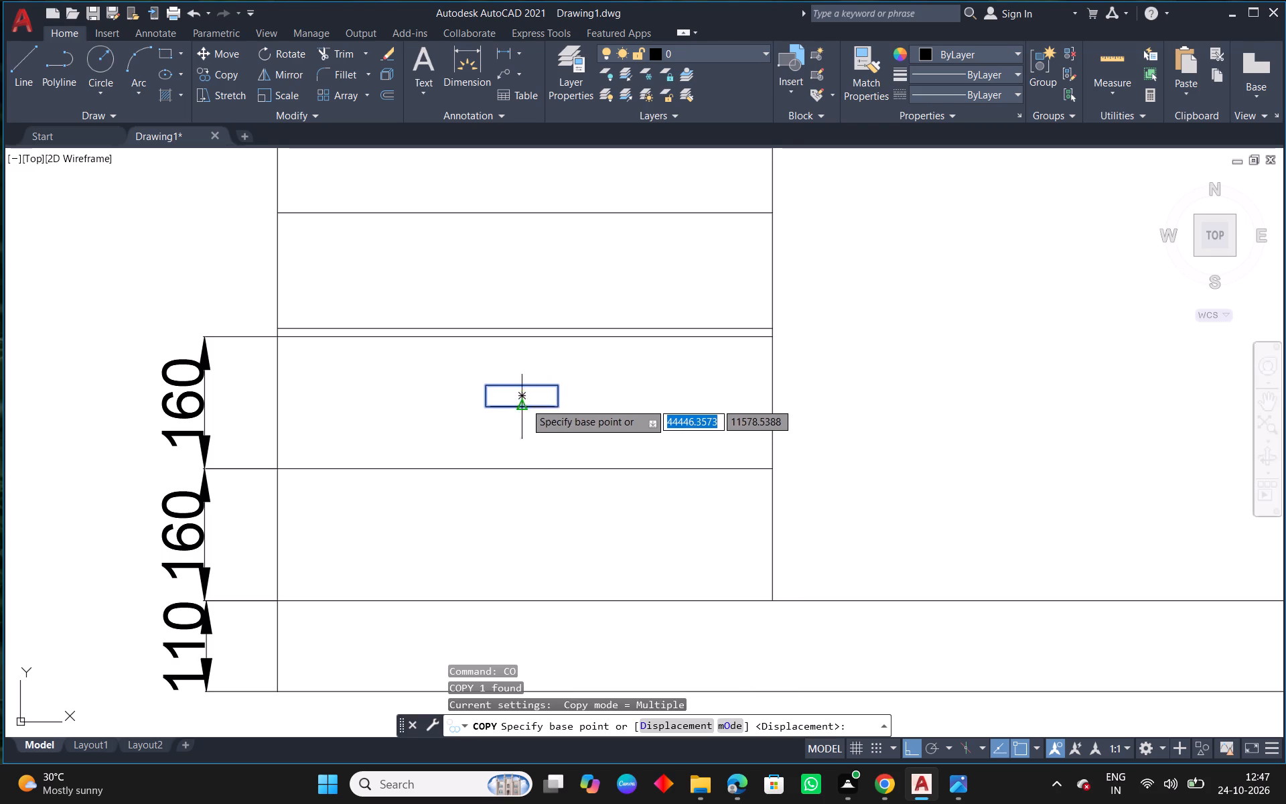
left_click(522, 386)
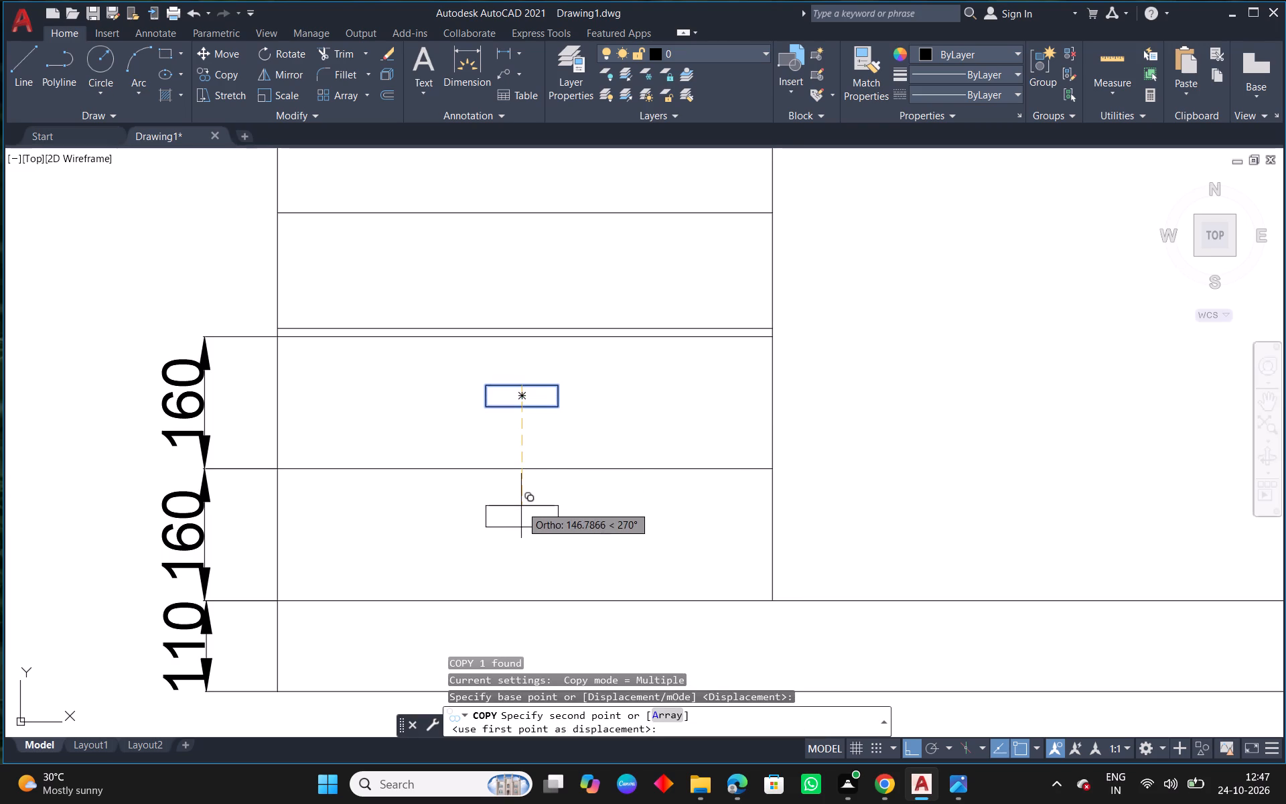
left_click(520, 496)
key("Escape")
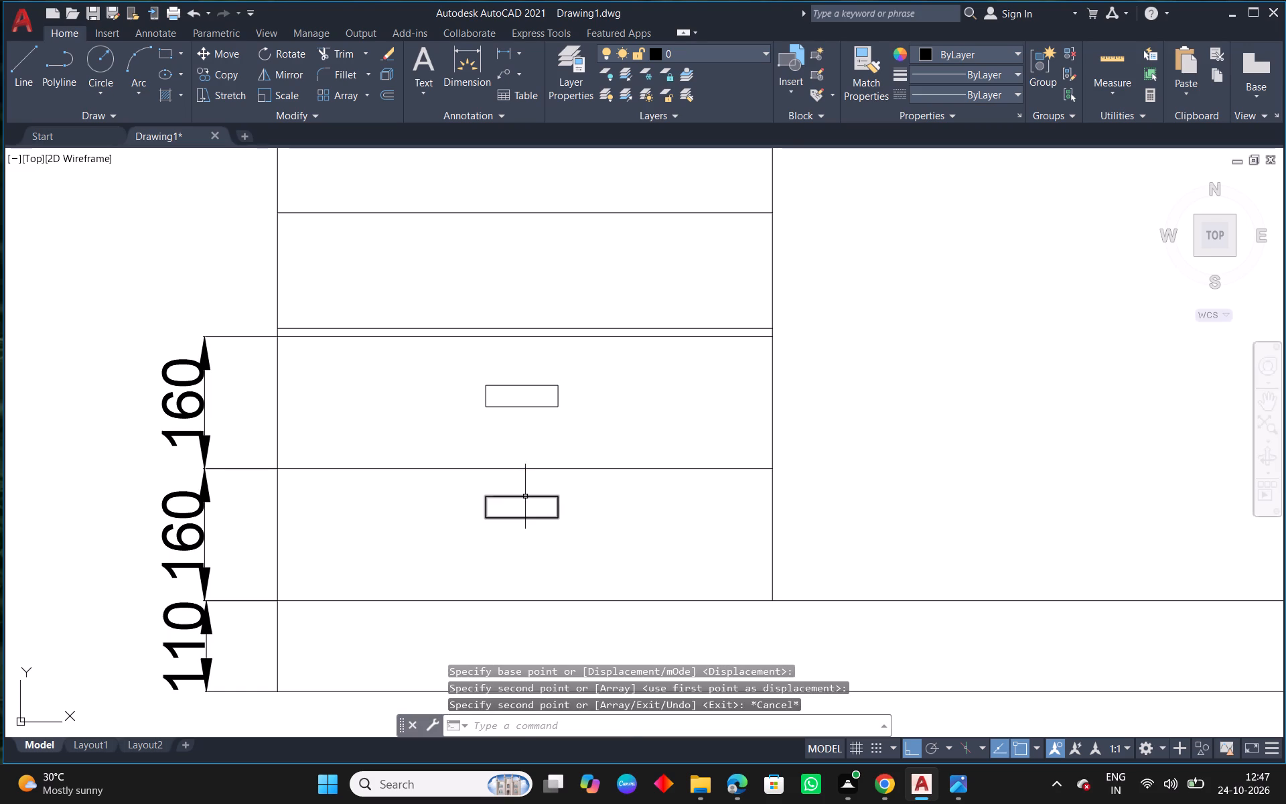
Hatch both drawer handle rectangles and set their hatch pattern to SOLID.
key("h")
key("space")
left_click(523, 504)
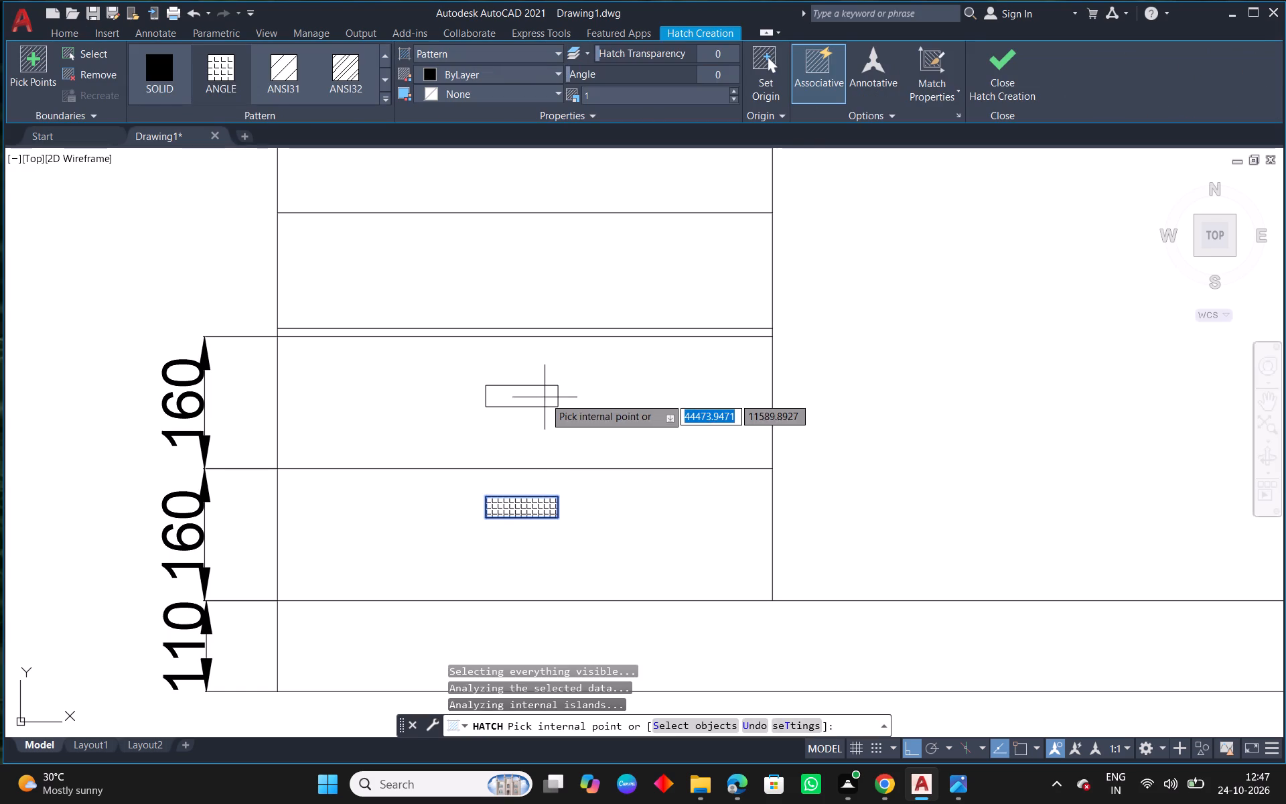
left_click(540, 397)
key("Escape")
left_click(539, 506)
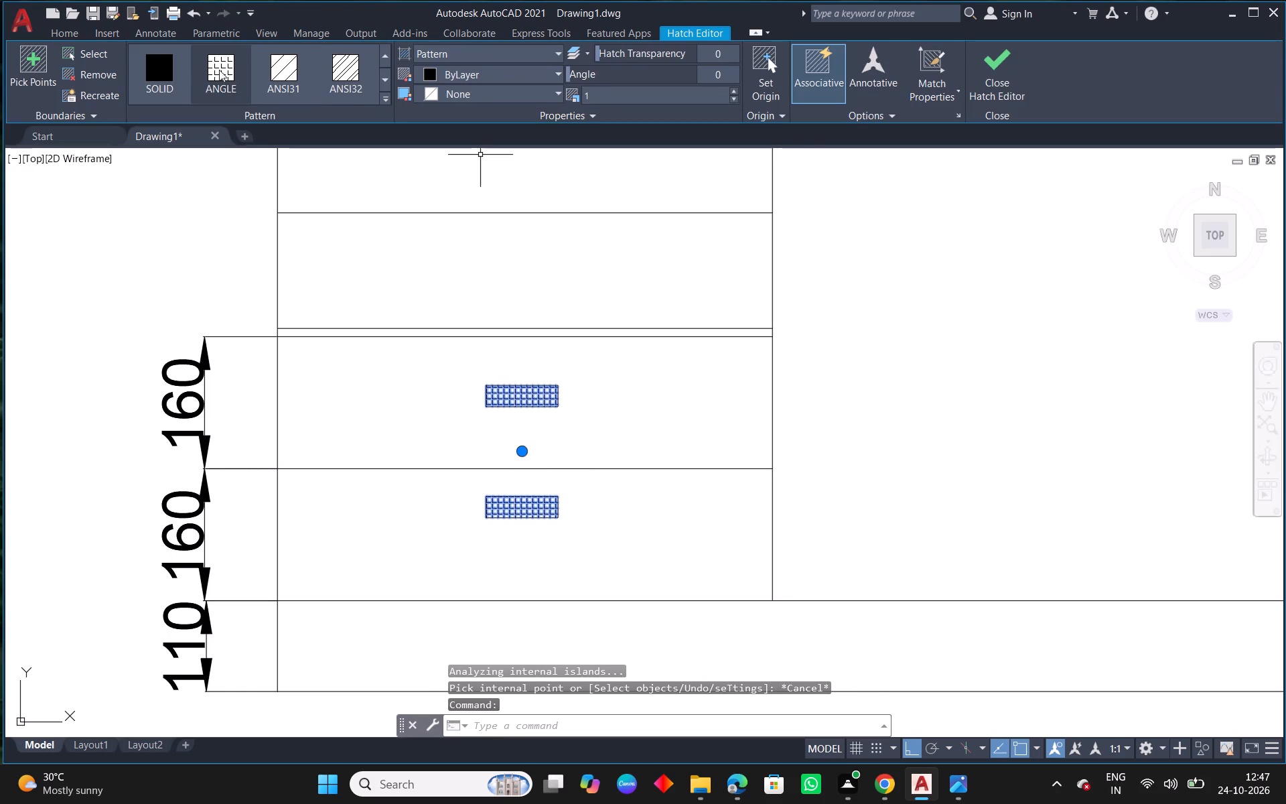
left_click(159, 60)
key("Escape")
Stretch the left extension line origin of the 600 dimension up to the skirting's lower corner.
scroll(530, 423, "down", 3)
middle_click_drag(723, 463, 634, 452)
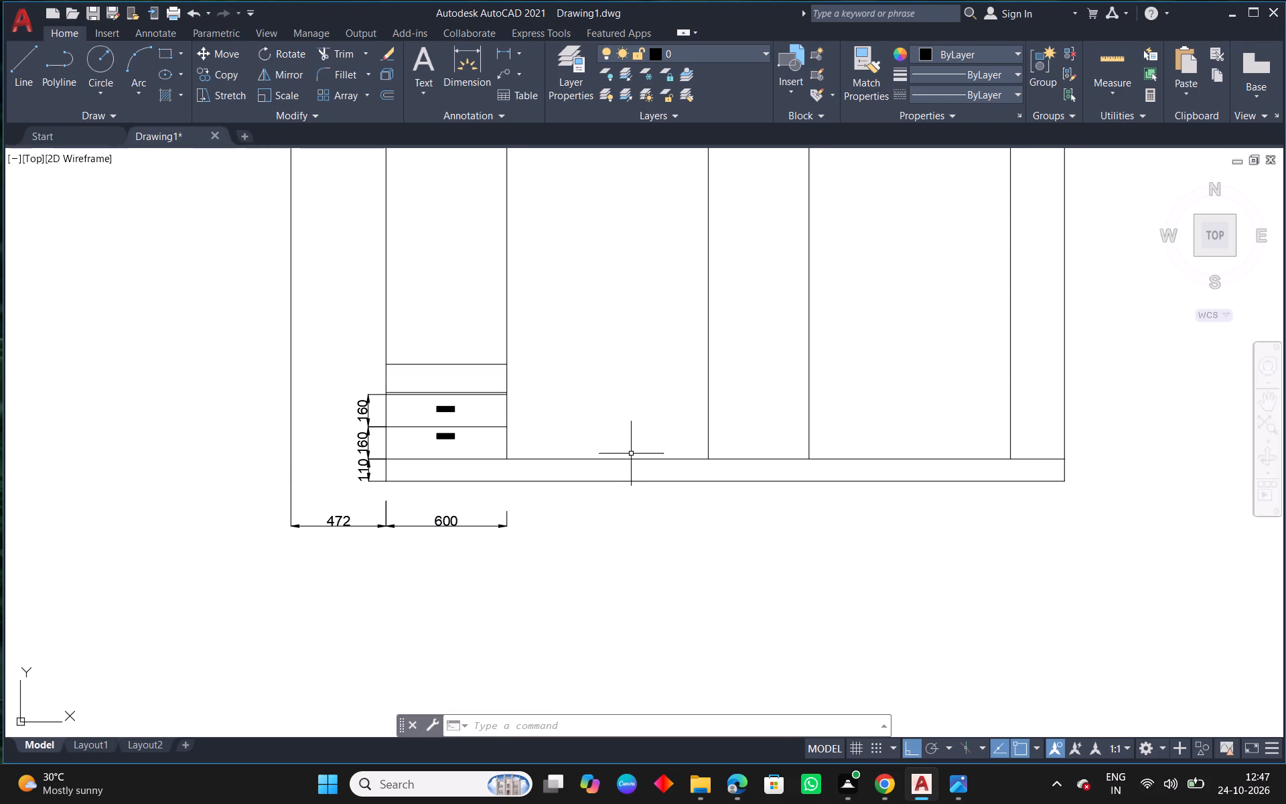
scroll(573, 462, "down", 3)
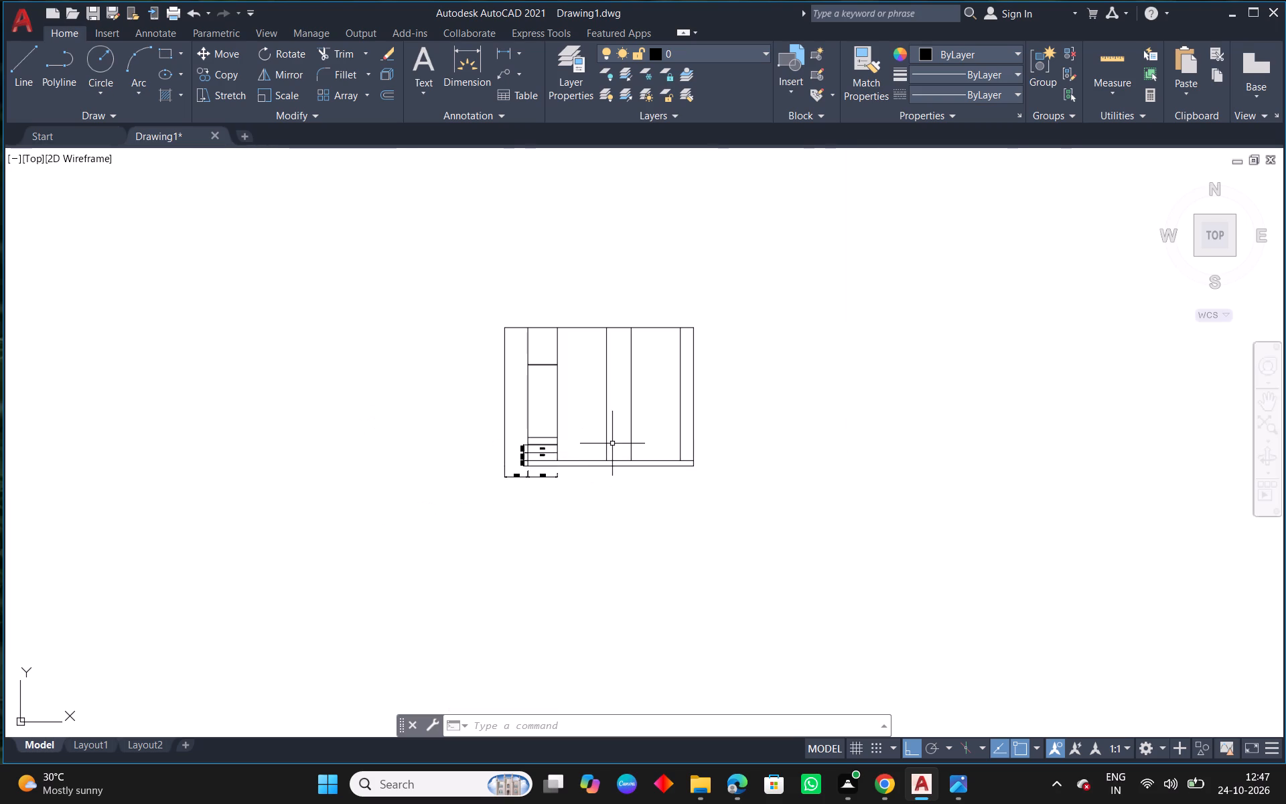
scroll(508, 478, "up", 2)
scroll(606, 482, "up", 2)
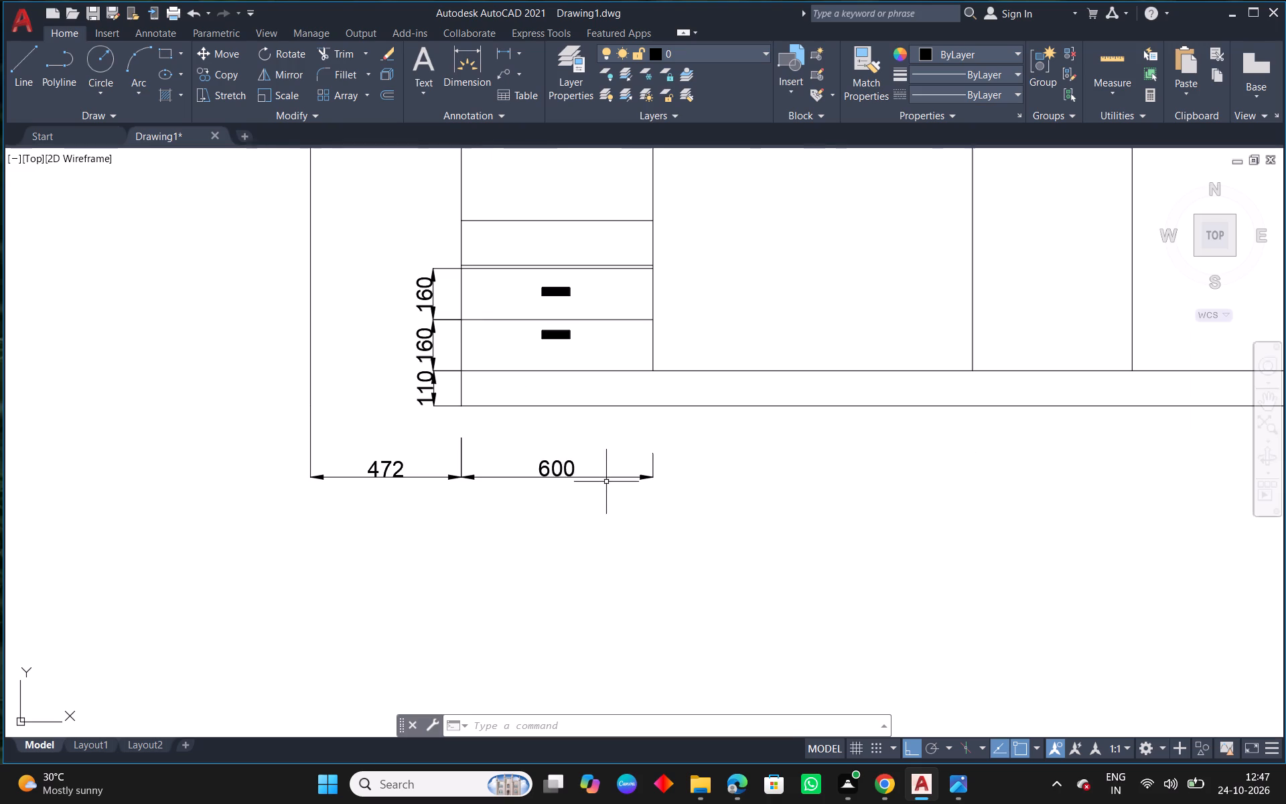
left_click(551, 468)
scroll(457, 431, "up", 2)
left_click_drag(465, 446, 465, 438)
left_click(463, 364)
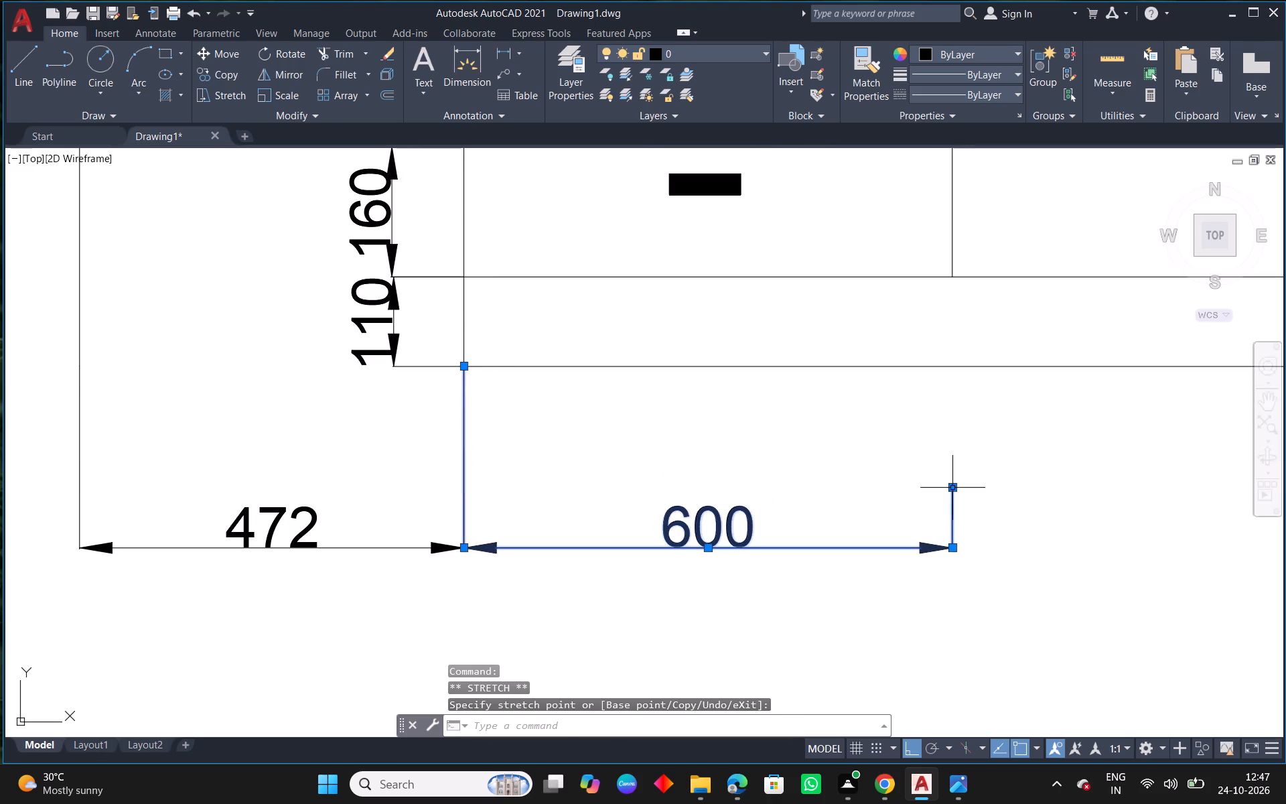
Stretch the right extension line origin of the lower 600 dimension up to the skirting's bottom edge.
left_click(954, 491)
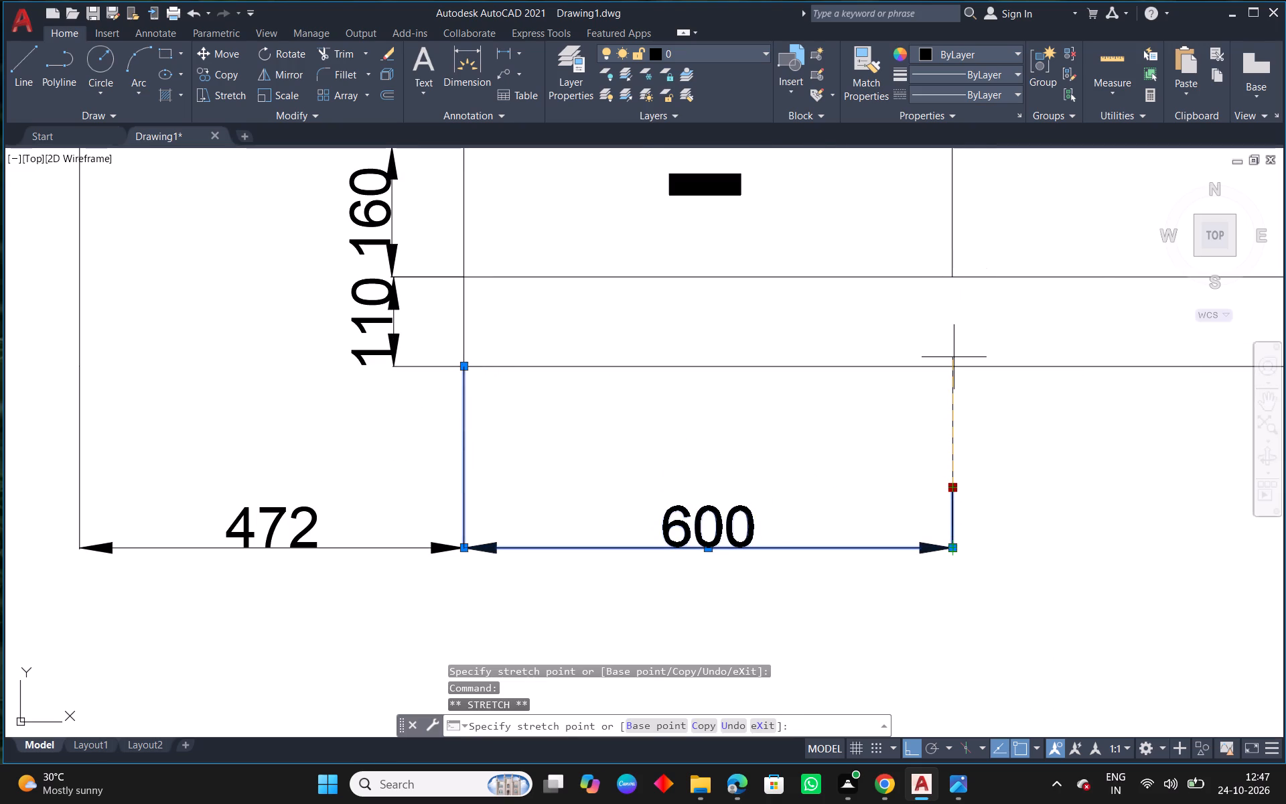
left_click(953, 366)
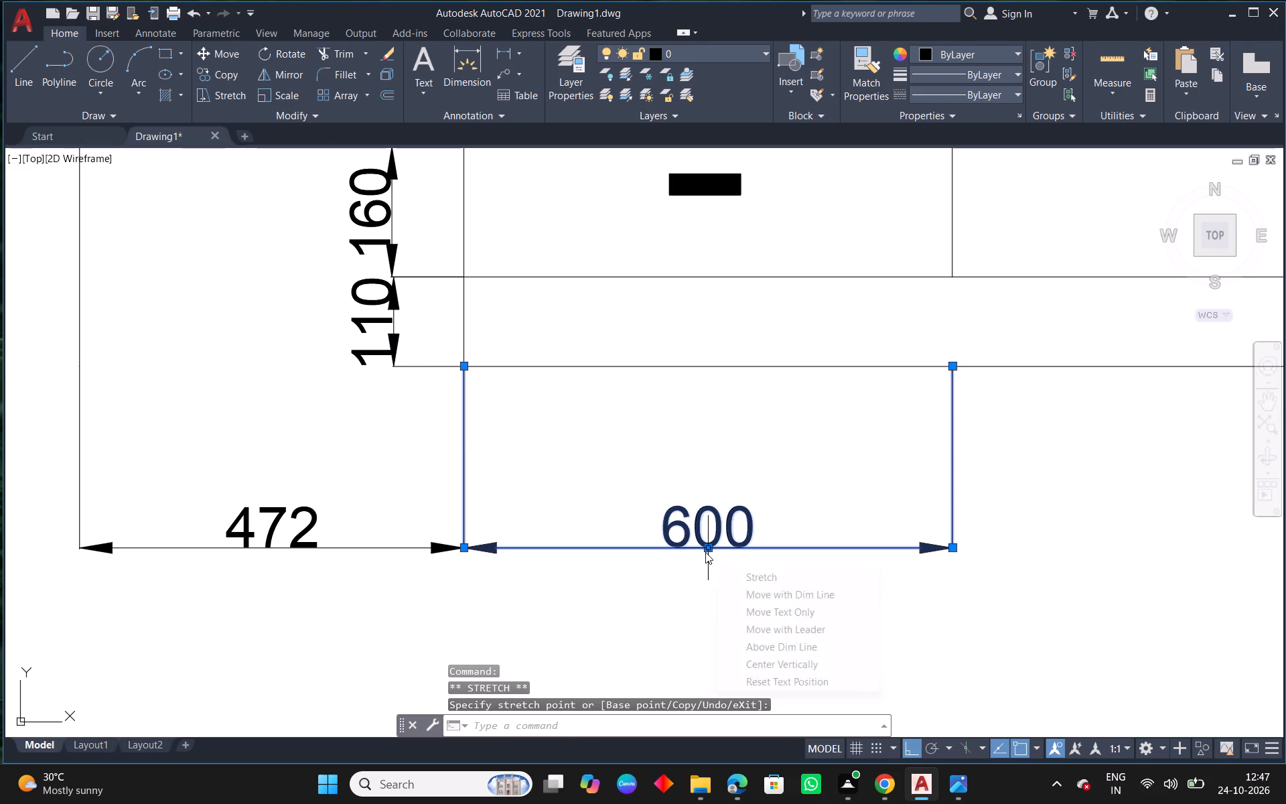
Move the lower 600 and 472 dimension lines up close beneath the skirting, in line with each other.
left_click(705, 552)
left_click(711, 433)
middle_click_drag(543, 500, 711, 492)
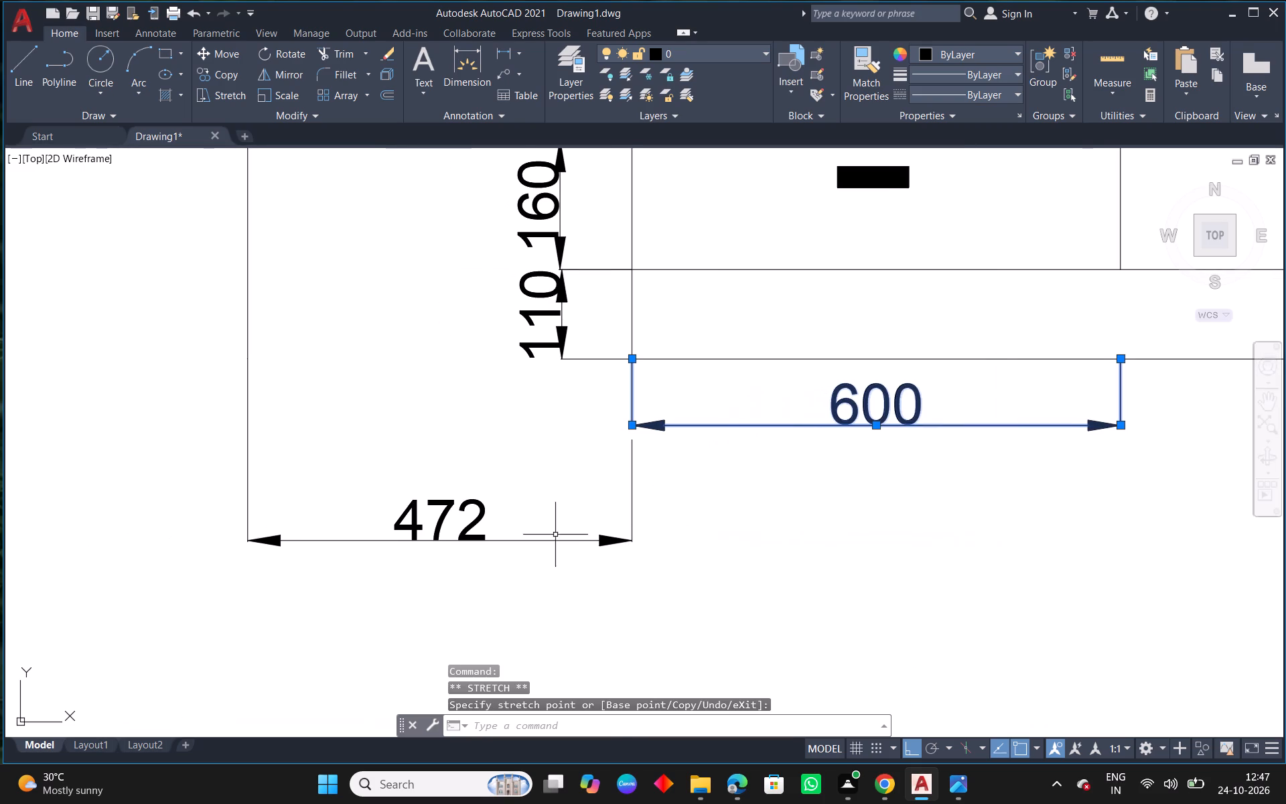
left_click(427, 529)
left_click(390, 537)
left_click(439, 543)
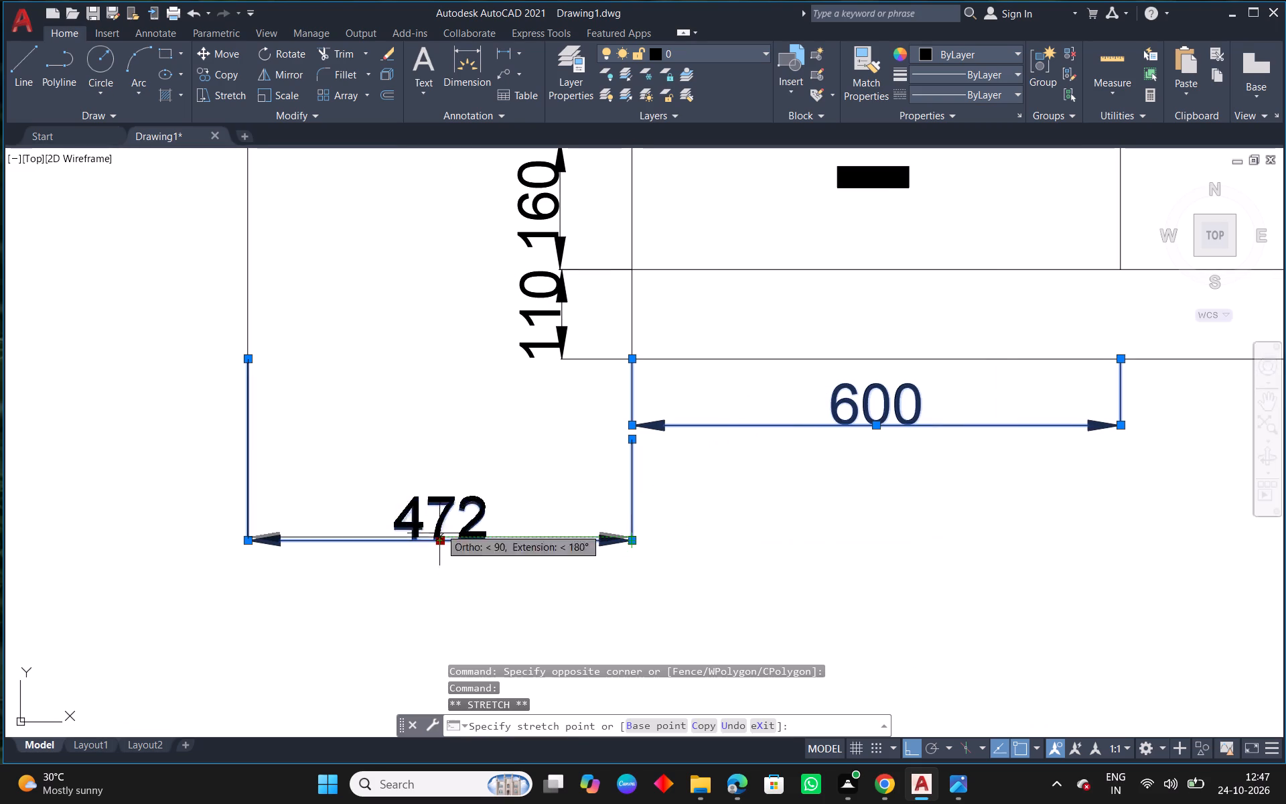
left_click(448, 426)
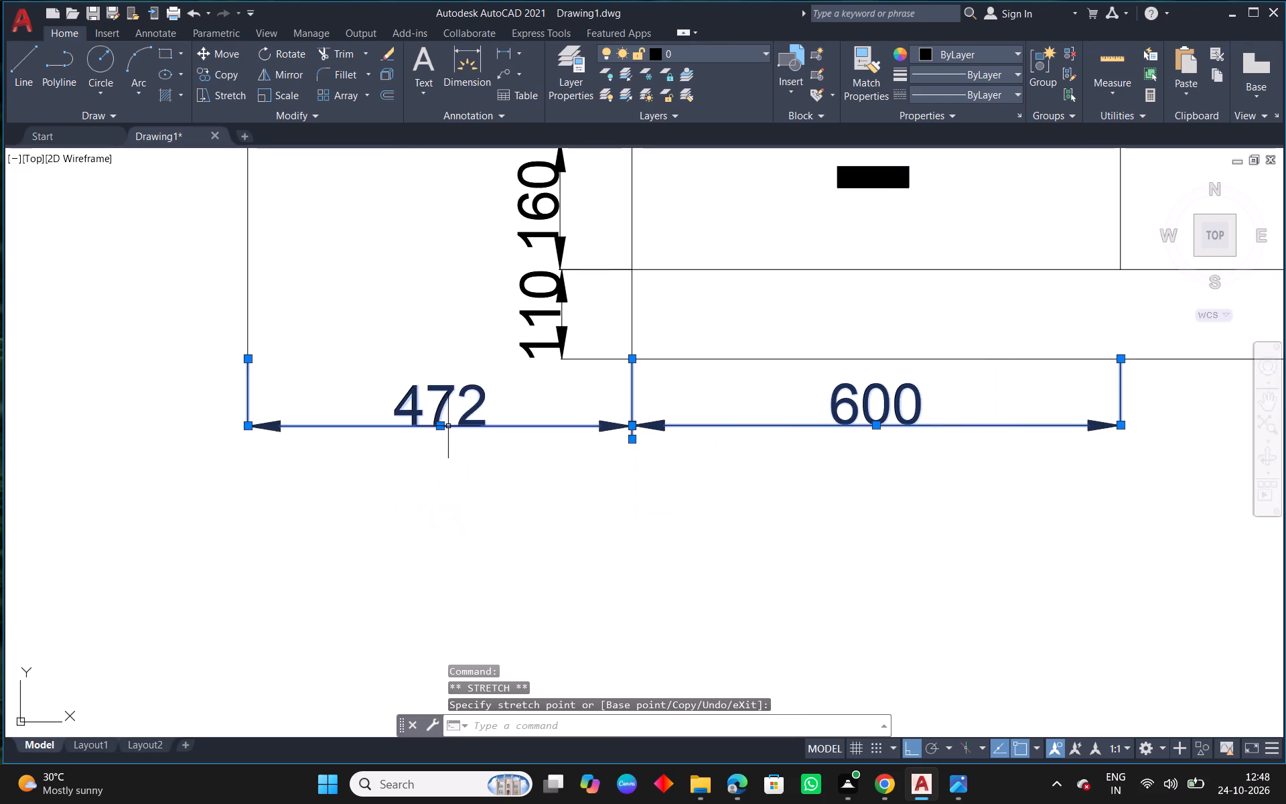
scroll(580, 488, "down", 3)
key("Escape")
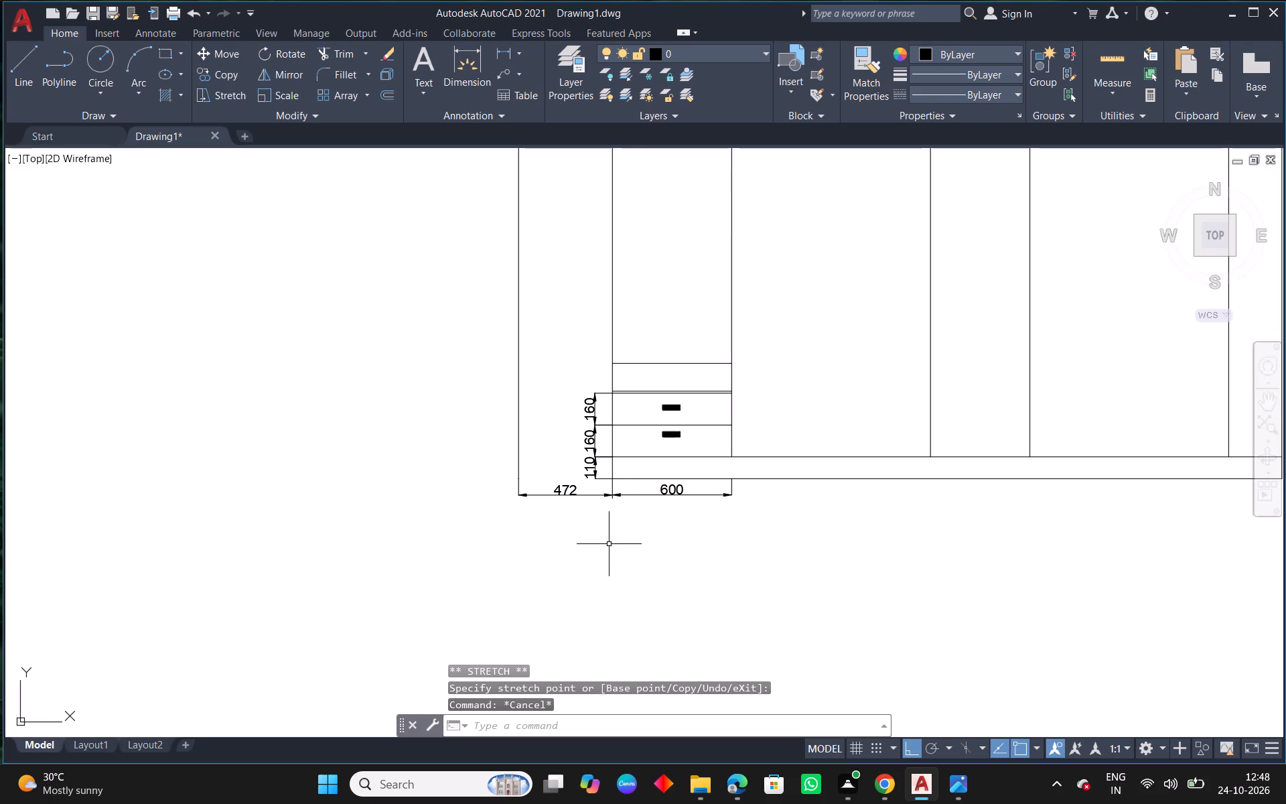
Move the stacked 160, 160 and 110 dimensions from the 600 bay's left edge to the wardrobe's outer left edge.
scroll(632, 535, "down", 2)
scroll(654, 472, "down", 3)
middle_click_drag(946, 464, 568, 584)
scroll(563, 586, "down", 2)
middle_click_drag(925, 452, 835, 494)
middle_click_drag(611, 582, 845, 465)
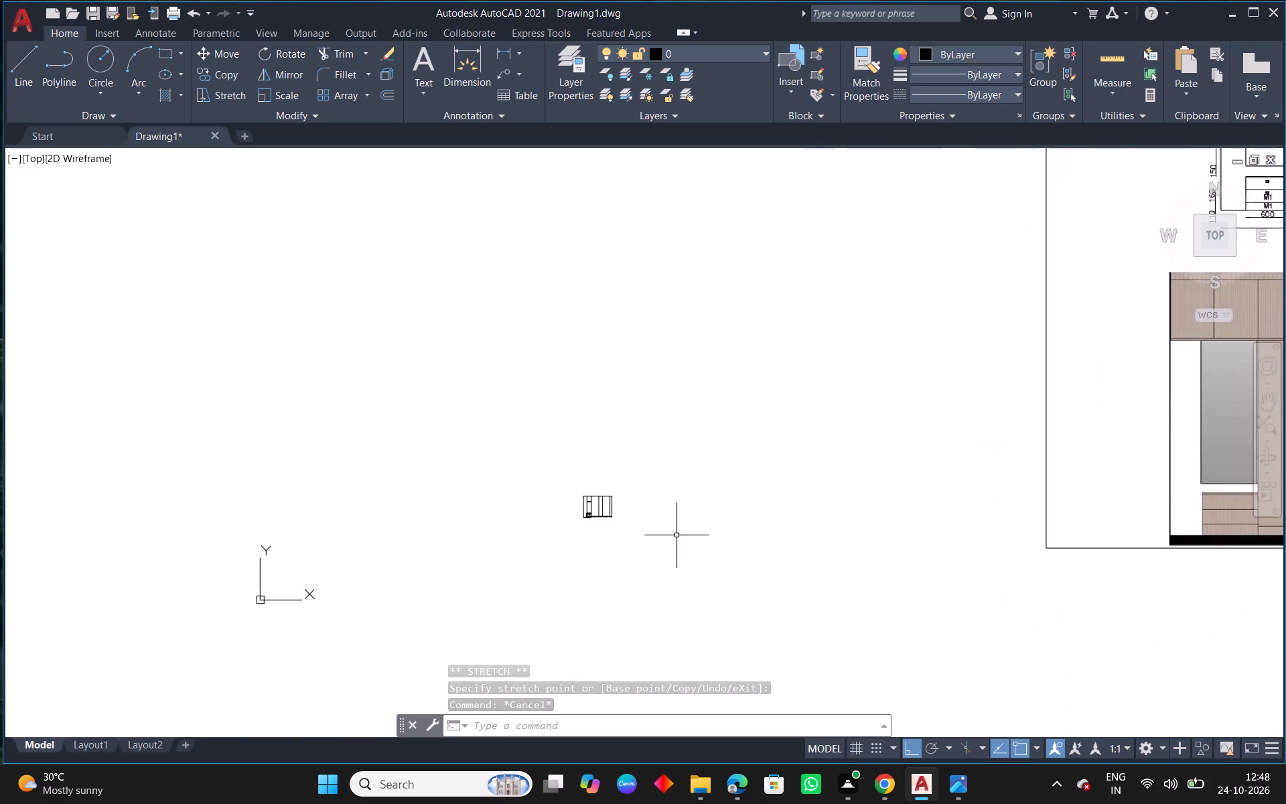
scroll(656, 525, "up", 6)
scroll(348, 348, "up", 3)
middle_click_drag(453, 431, 559, 462)
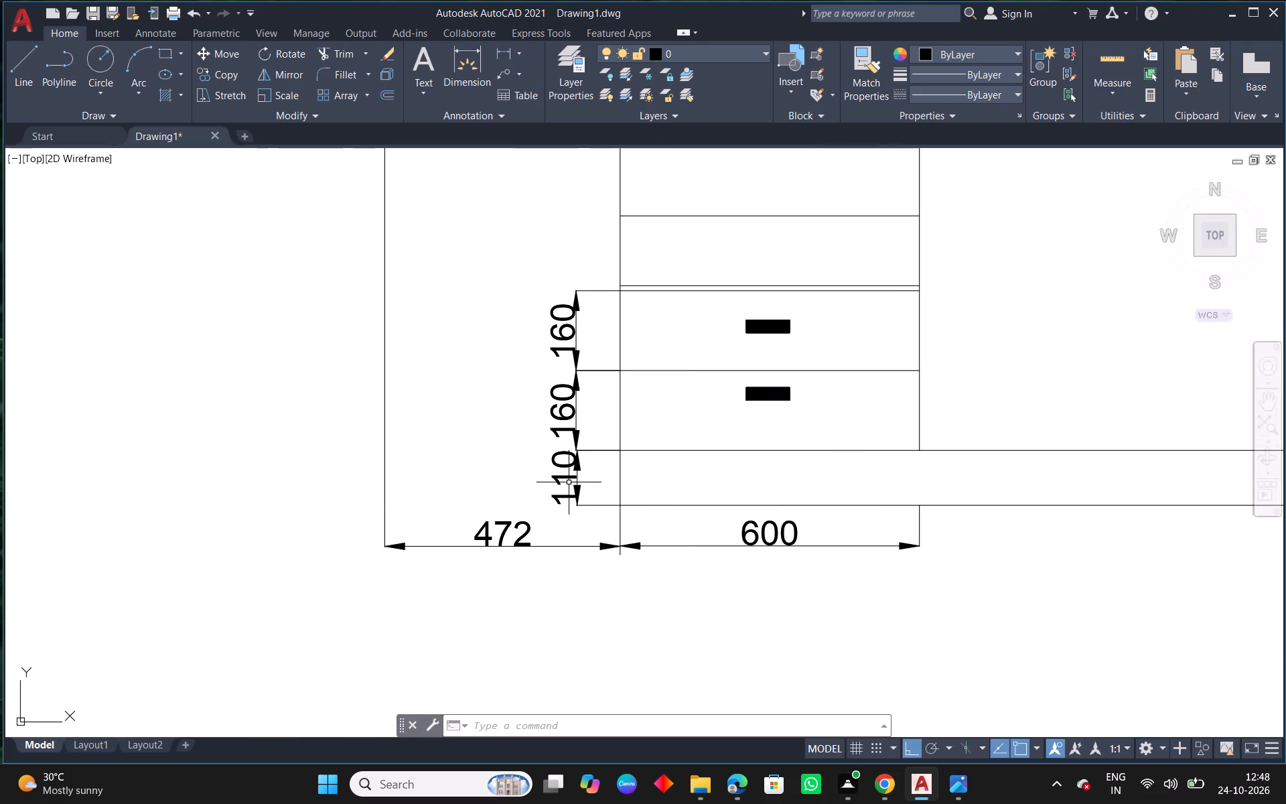
left_click_drag(592, 266, 576, 366)
left_click(552, 505)
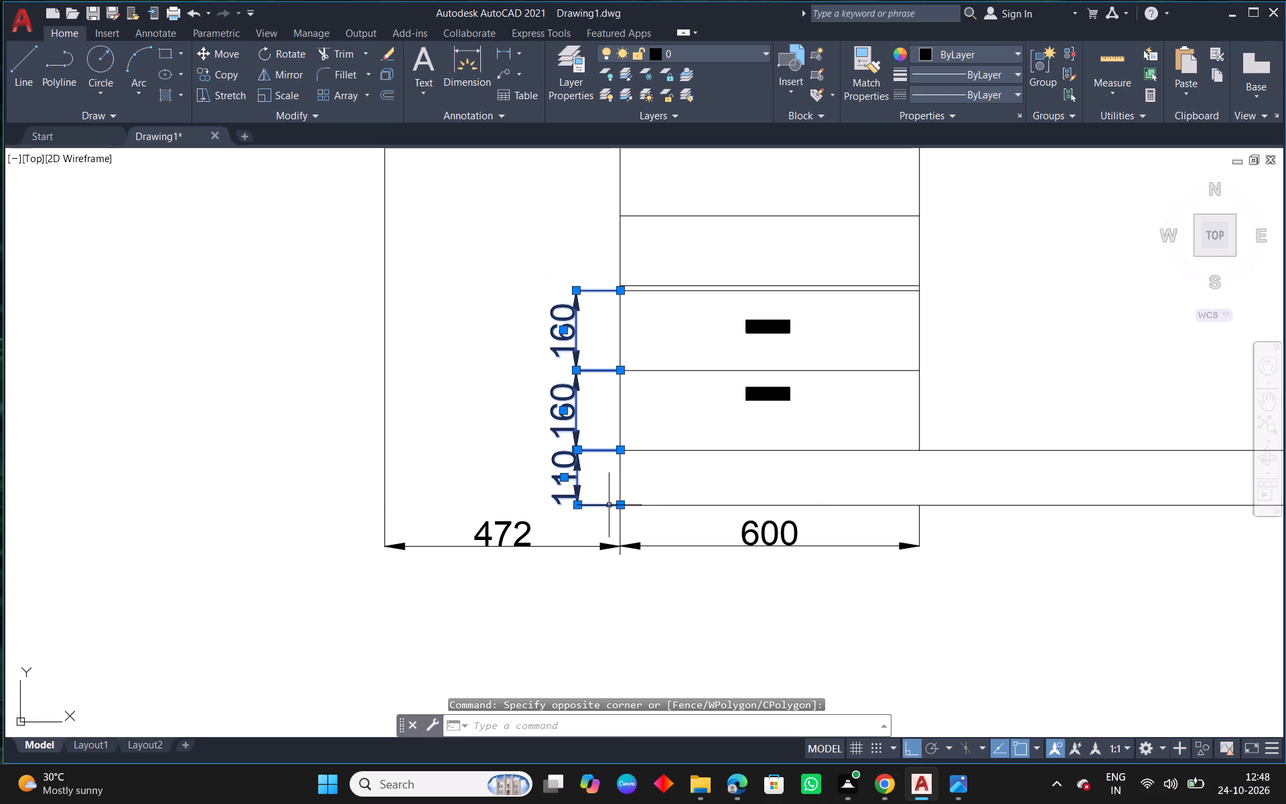
left_click(223, 48)
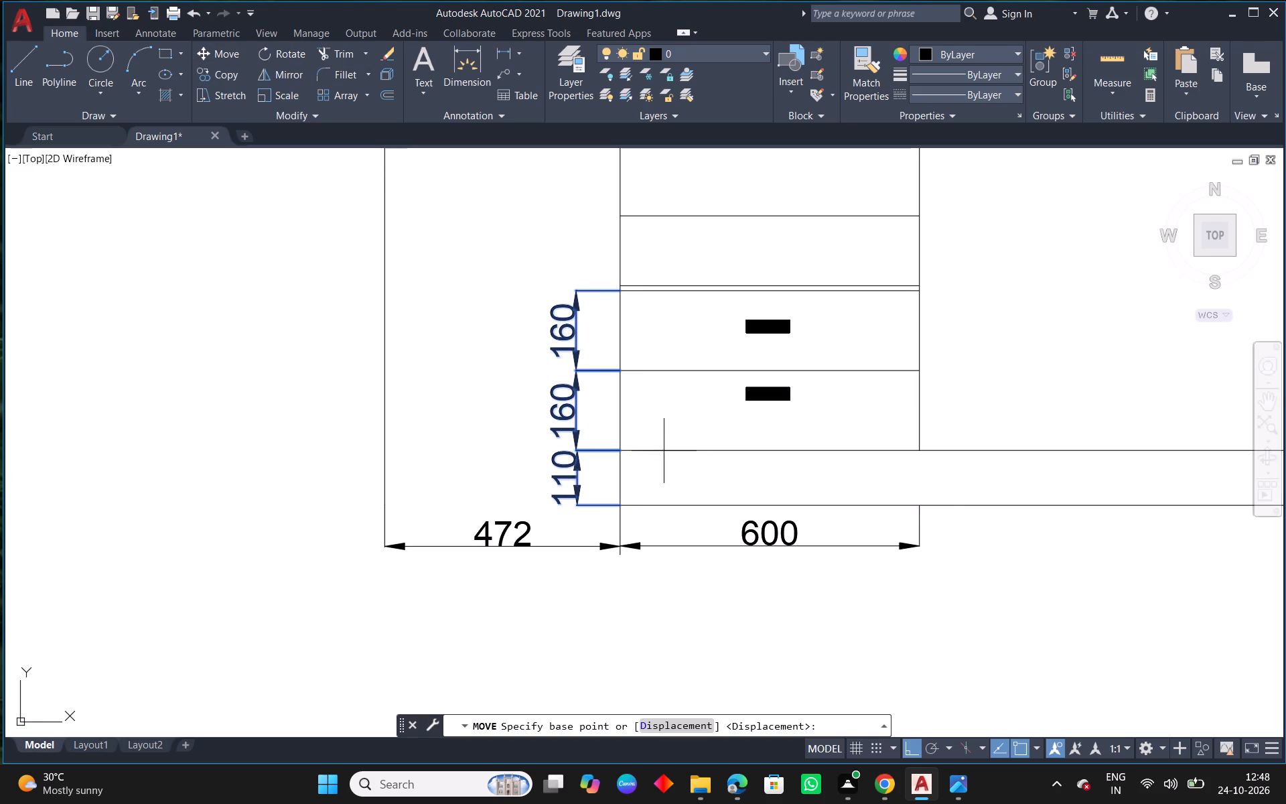
left_click(622, 507)
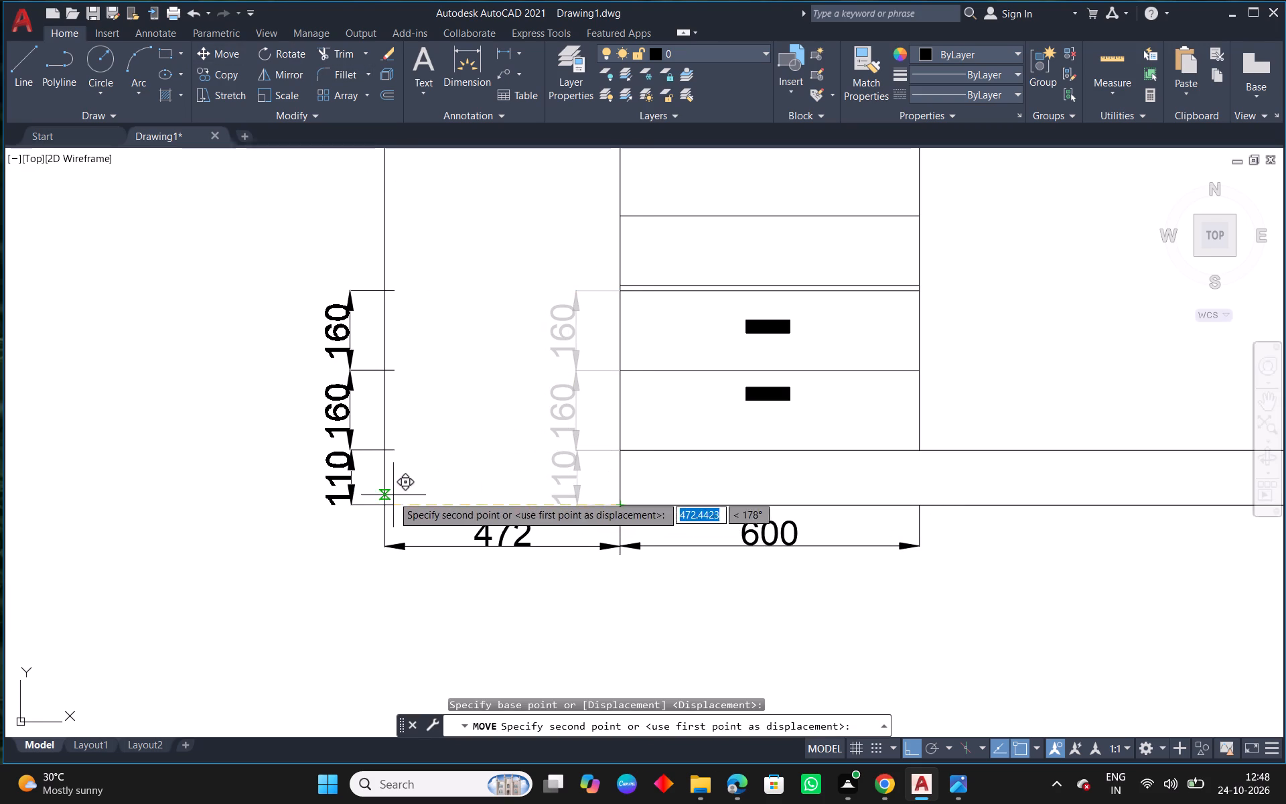
left_click(386, 502)
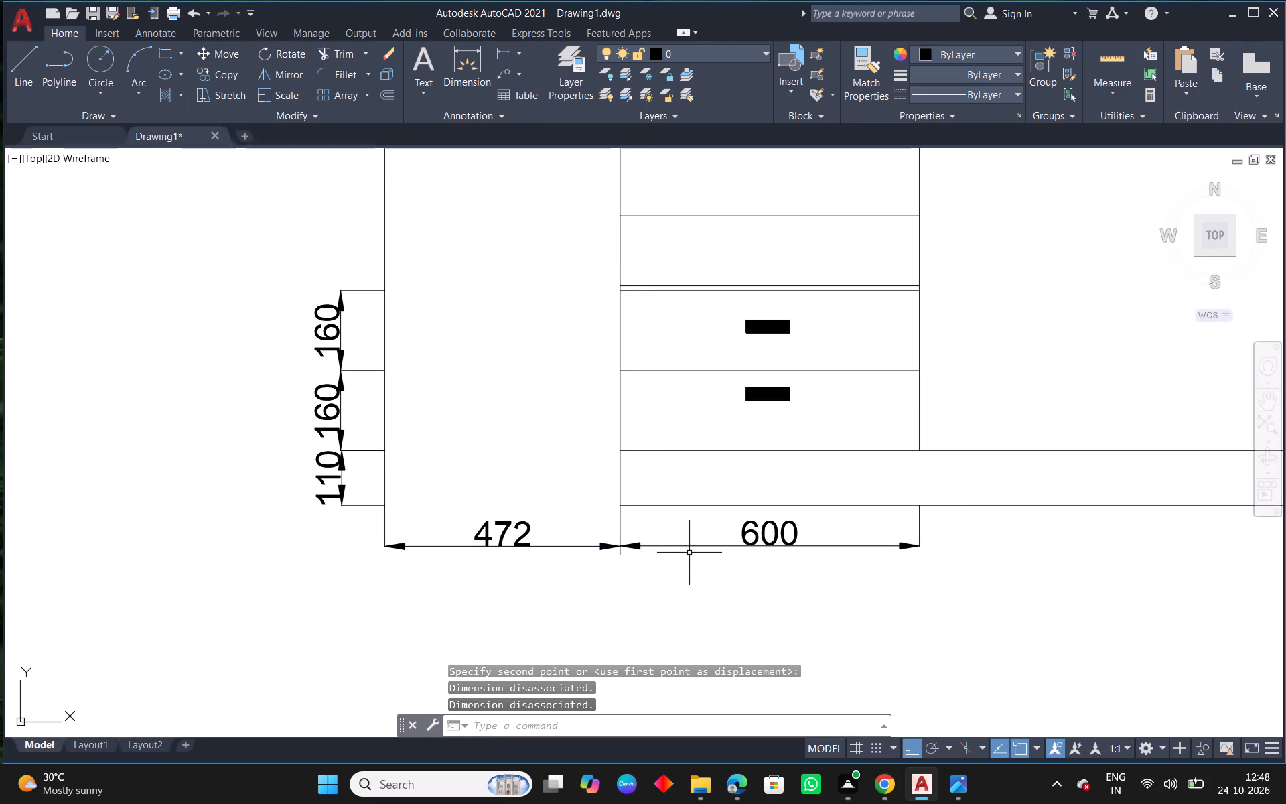
Extend the skirting's bottom line across the 472 bay to the wardrobe's outer left edge.
scroll(653, 560, "down", 1)
scroll(610, 518, "up", 1)
key("e")
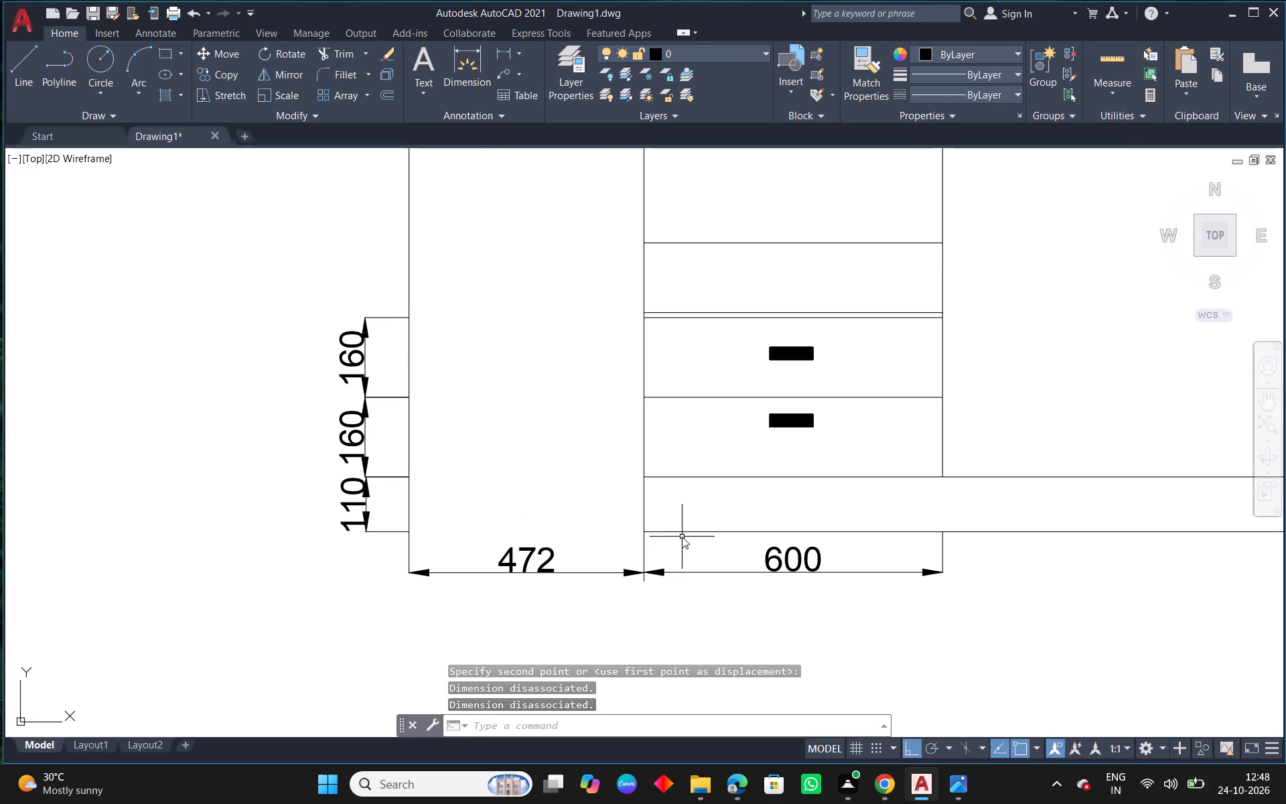
key("x")
key("space")
left_click_drag(689, 517, 681, 541)
key("Escape")
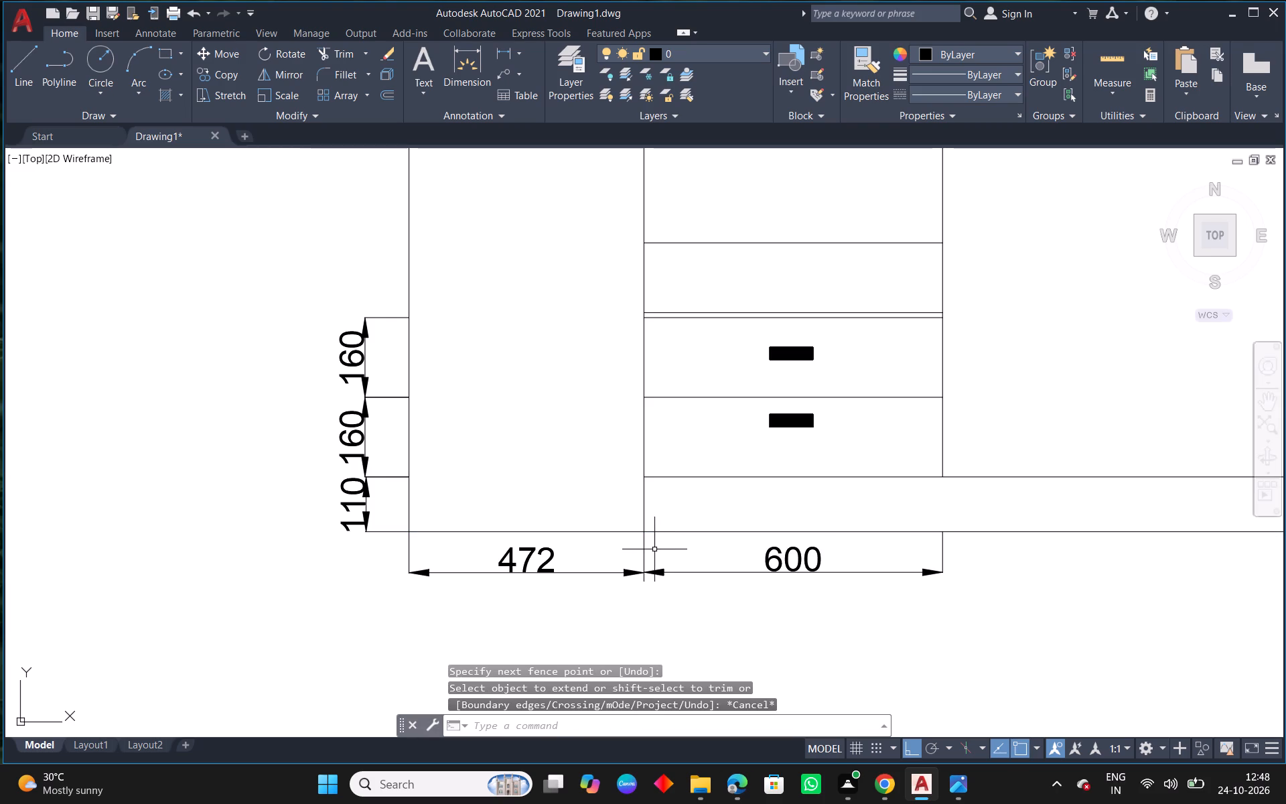
Examine the loft shutters and their widths in the reference outer view.
middle_click_drag(919, 544, 715, 564)
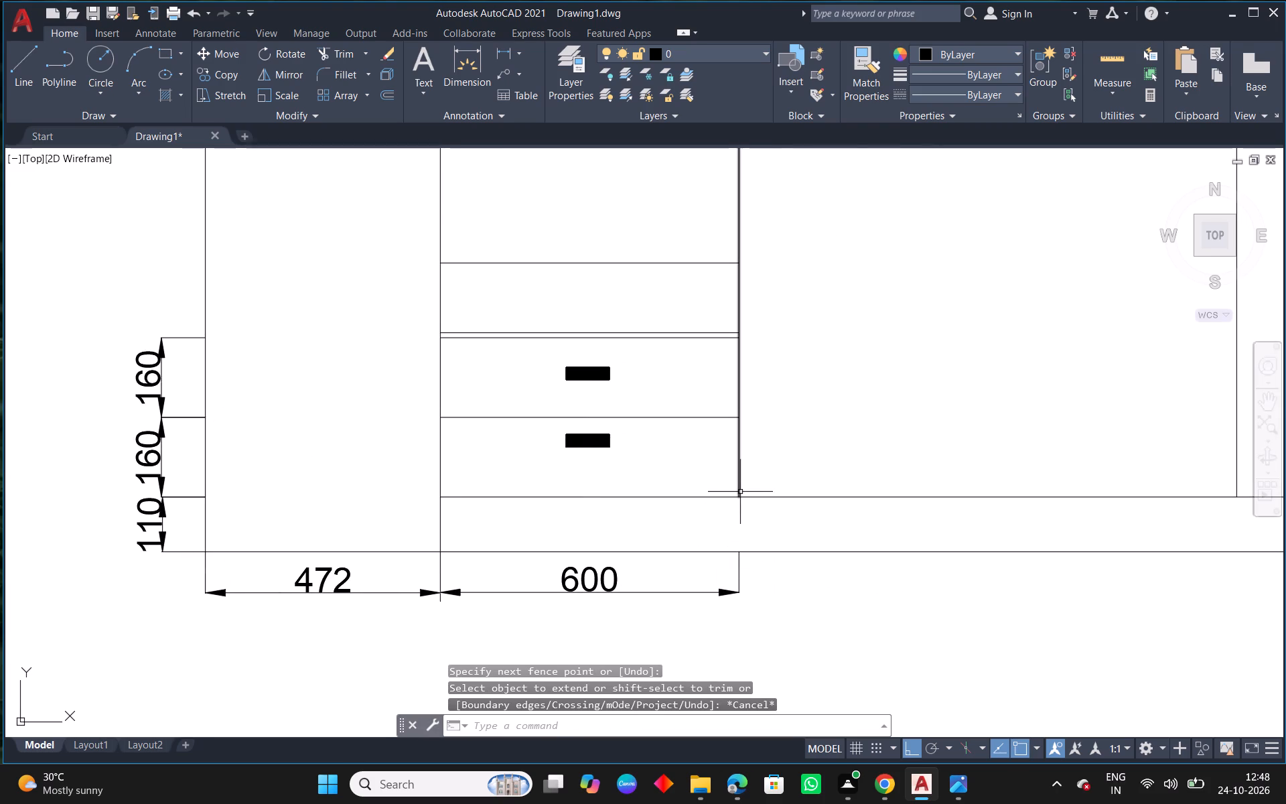
scroll(677, 527, "down", 1)
key("Escape")
scroll(847, 447, "down", 2)
middle_click_drag(882, 427, 685, 500)
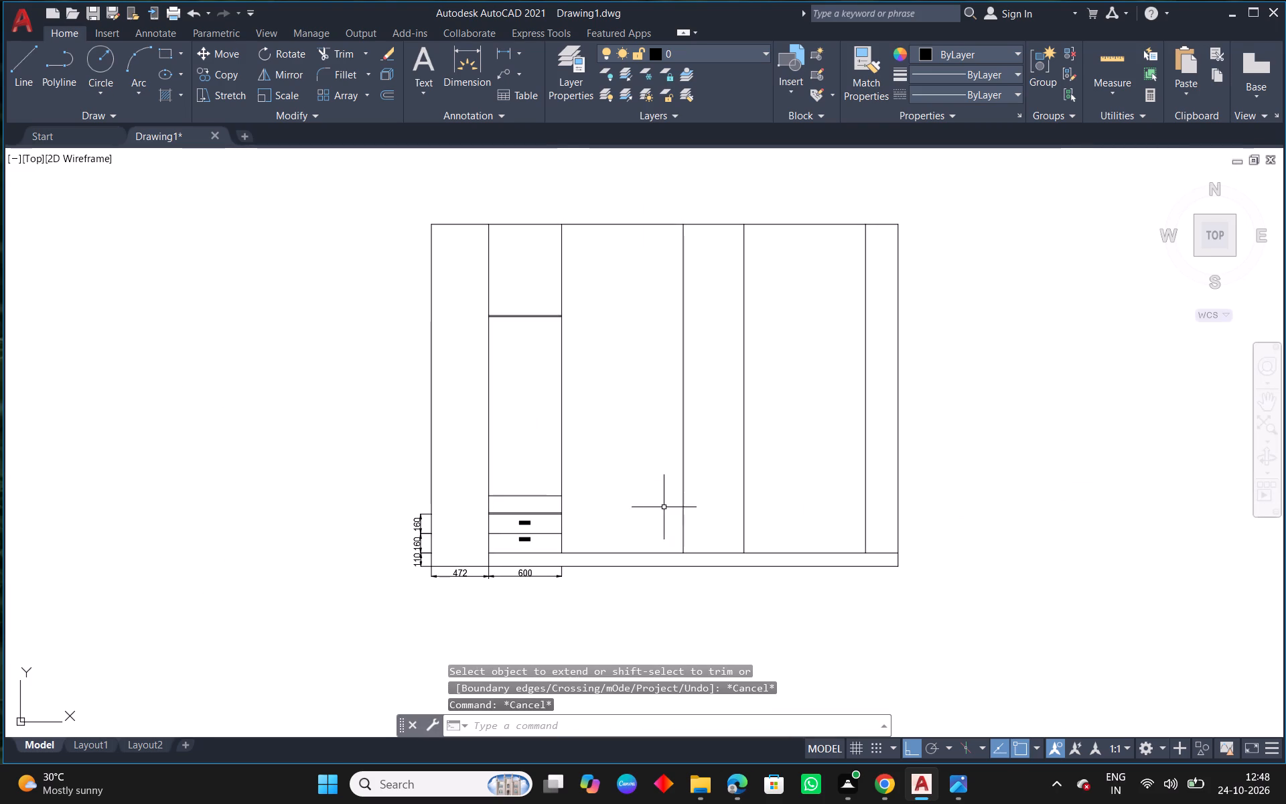
scroll(618, 385, "down", 3)
middle_click_drag(908, 348, 466, 476)
scroll(427, 495, "down", 2)
middle_click_drag(1036, 427, 396, 559)
scroll(392, 562, "down", 2)
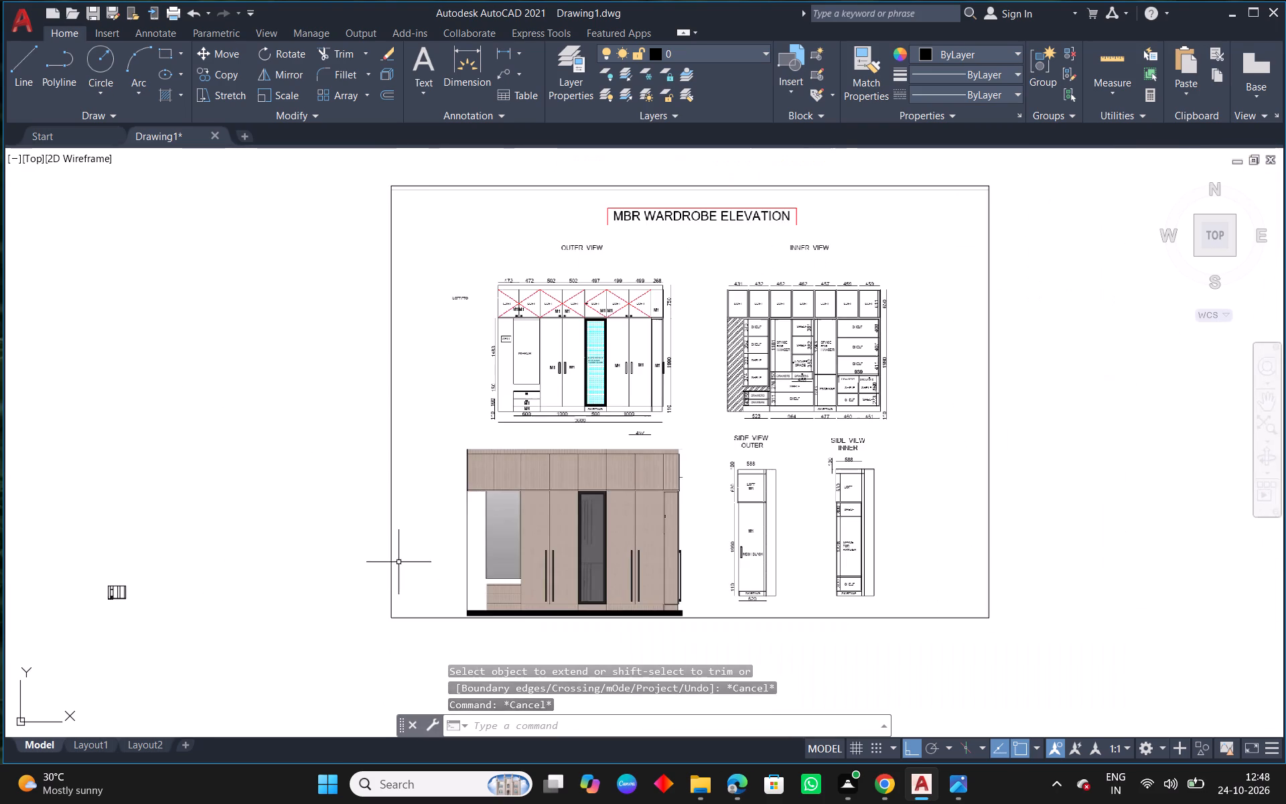
scroll(504, 291, "up", 4)
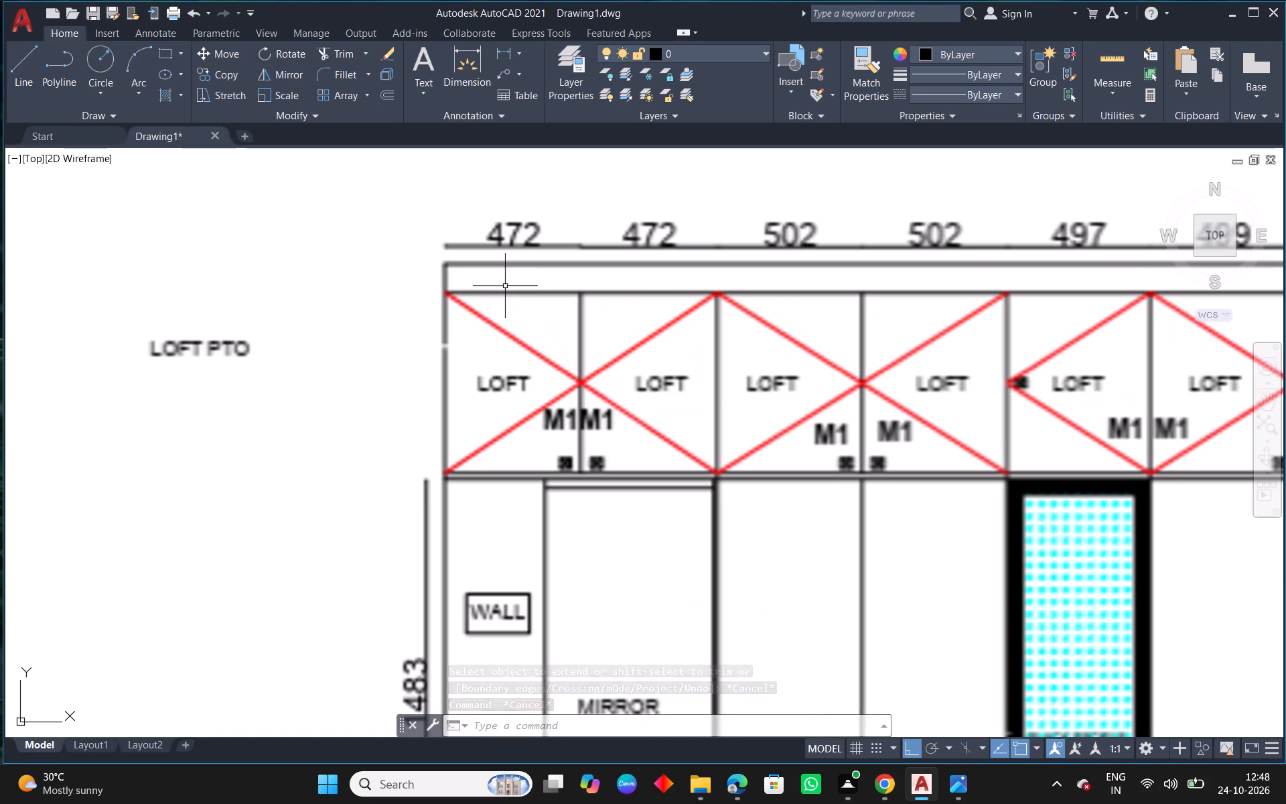
scroll(525, 298, "down", 6)
middle_click_drag(418, 513, 521, 471)
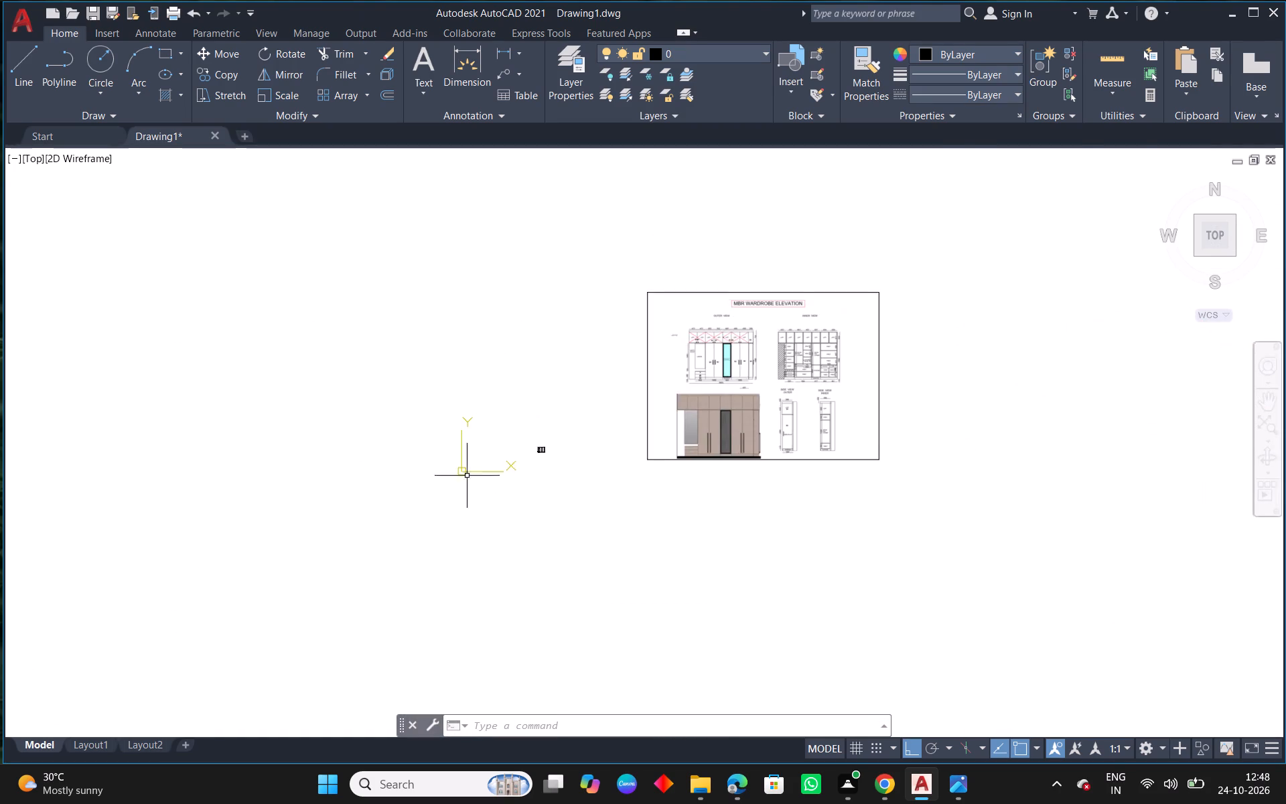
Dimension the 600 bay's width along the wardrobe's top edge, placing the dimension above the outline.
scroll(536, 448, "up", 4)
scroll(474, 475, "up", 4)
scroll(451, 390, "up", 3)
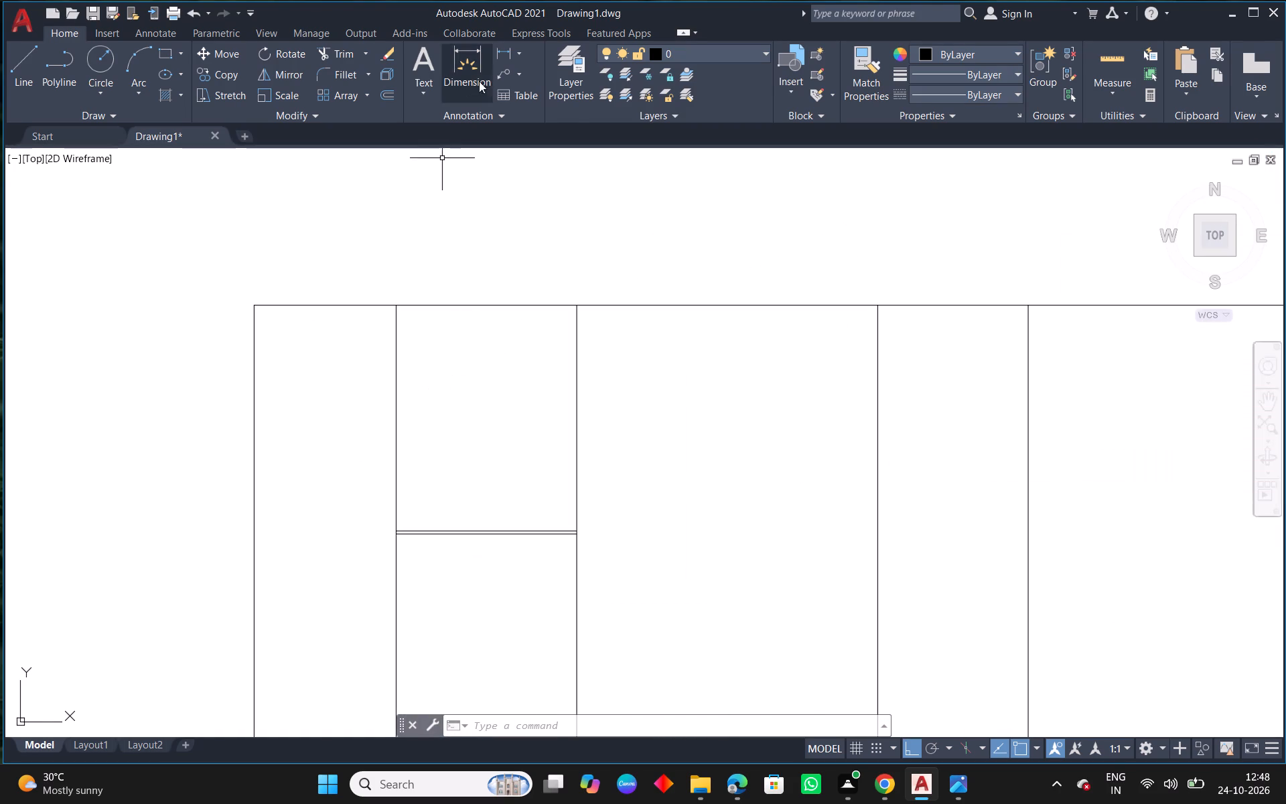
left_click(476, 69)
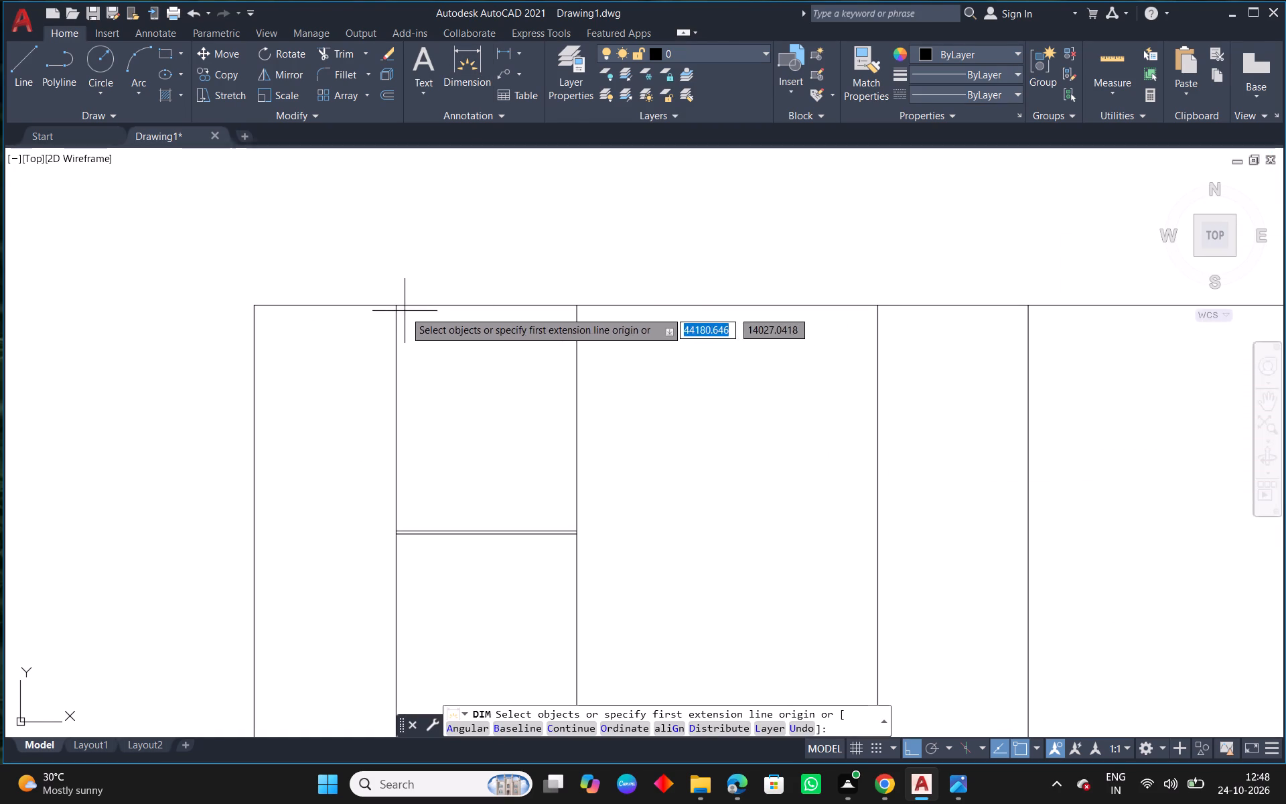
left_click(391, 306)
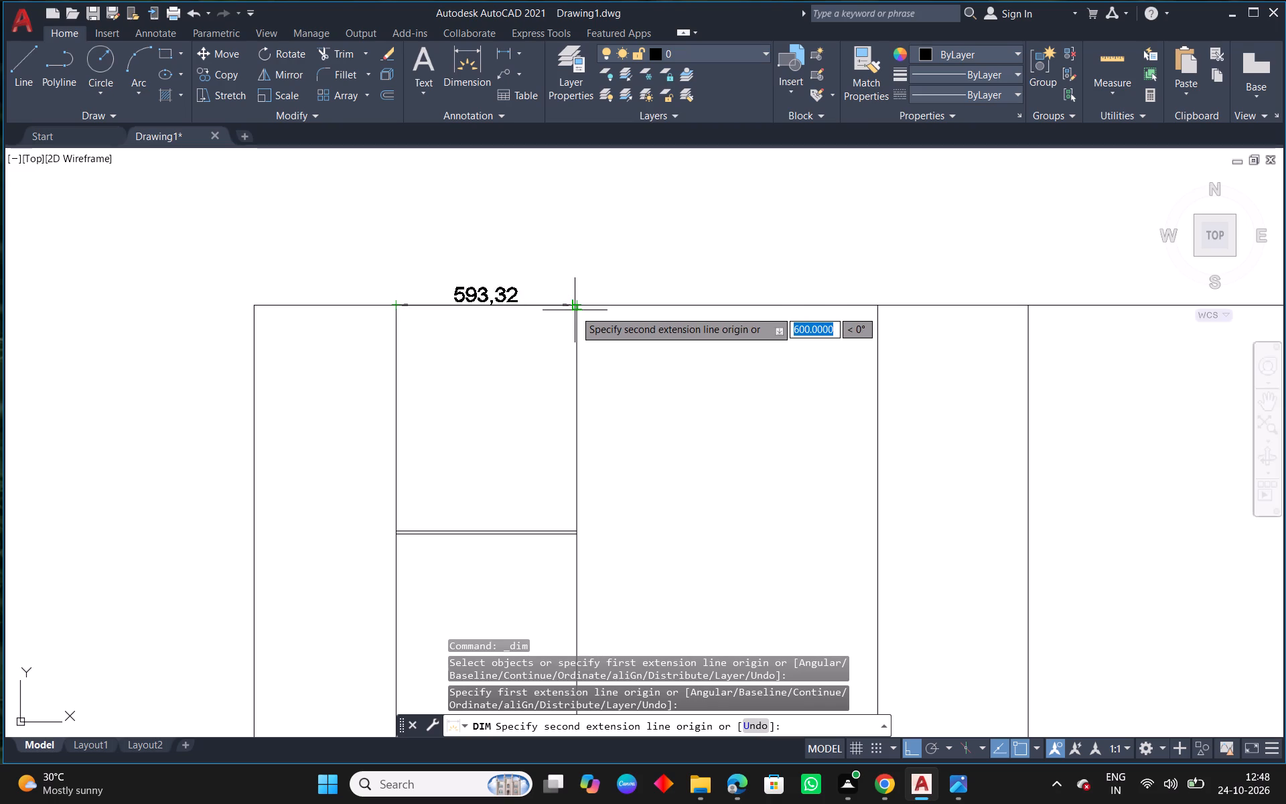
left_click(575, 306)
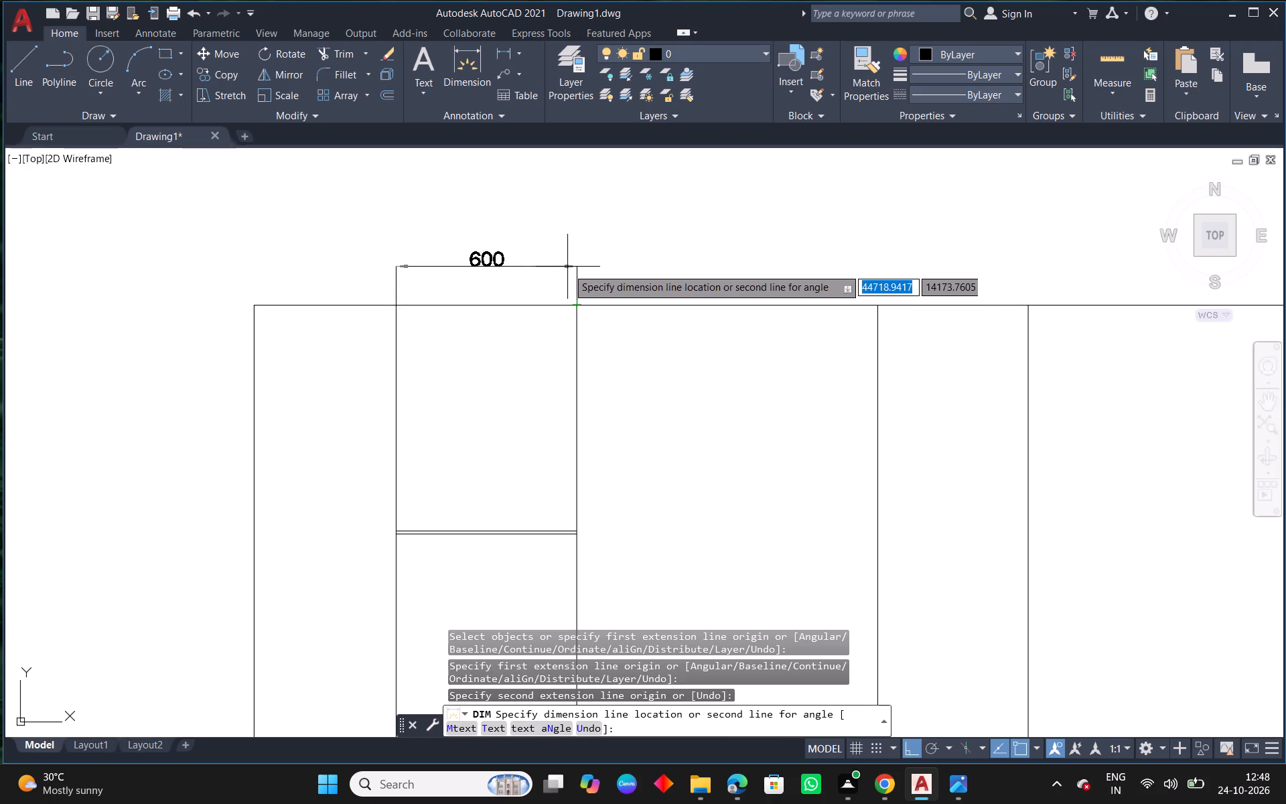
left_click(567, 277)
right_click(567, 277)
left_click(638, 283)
Examine the loft layout and its height in the reference outer view against the bays below.
scroll(508, 322, "down", 3)
scroll(662, 415, "down", 1)
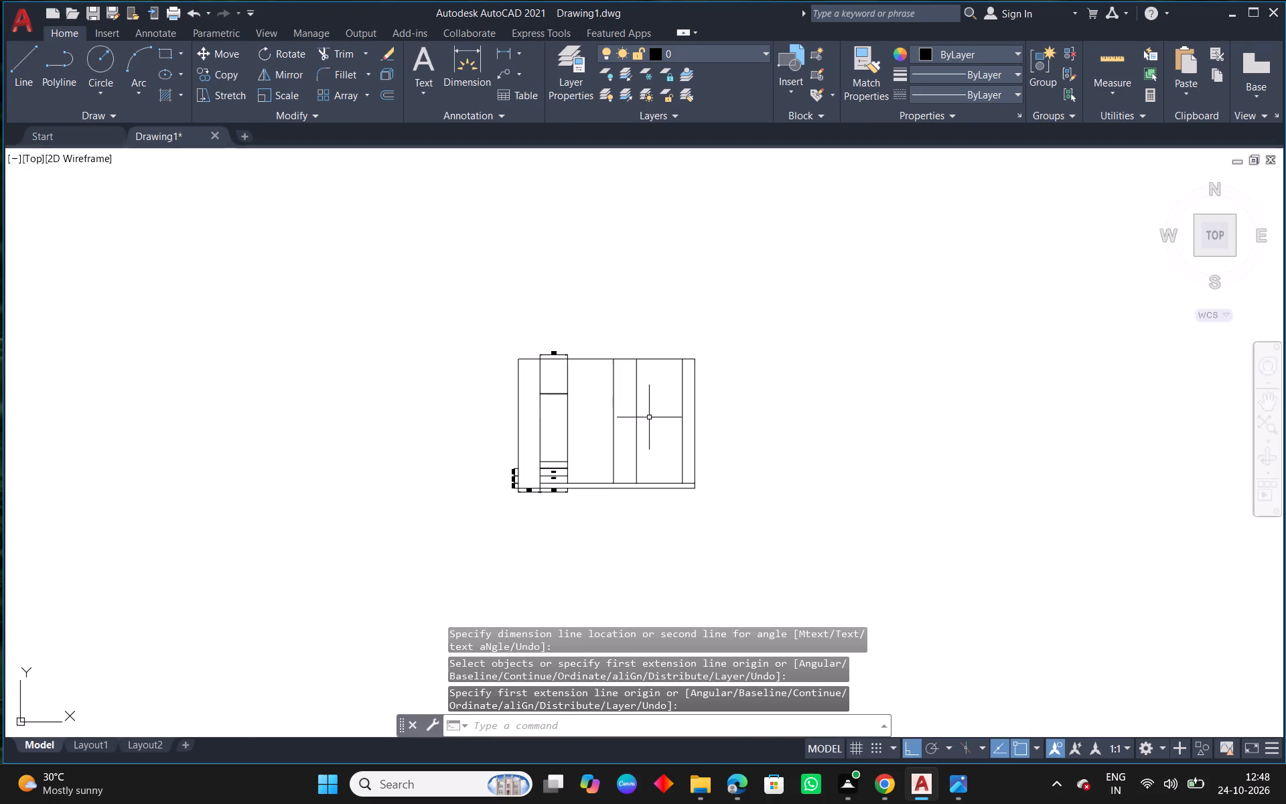
middle_click_drag(825, 444, 666, 474)
scroll(379, 541, "up", 4)
scroll(443, 517, "down", 8)
middle_click_drag(820, 494, 602, 487)
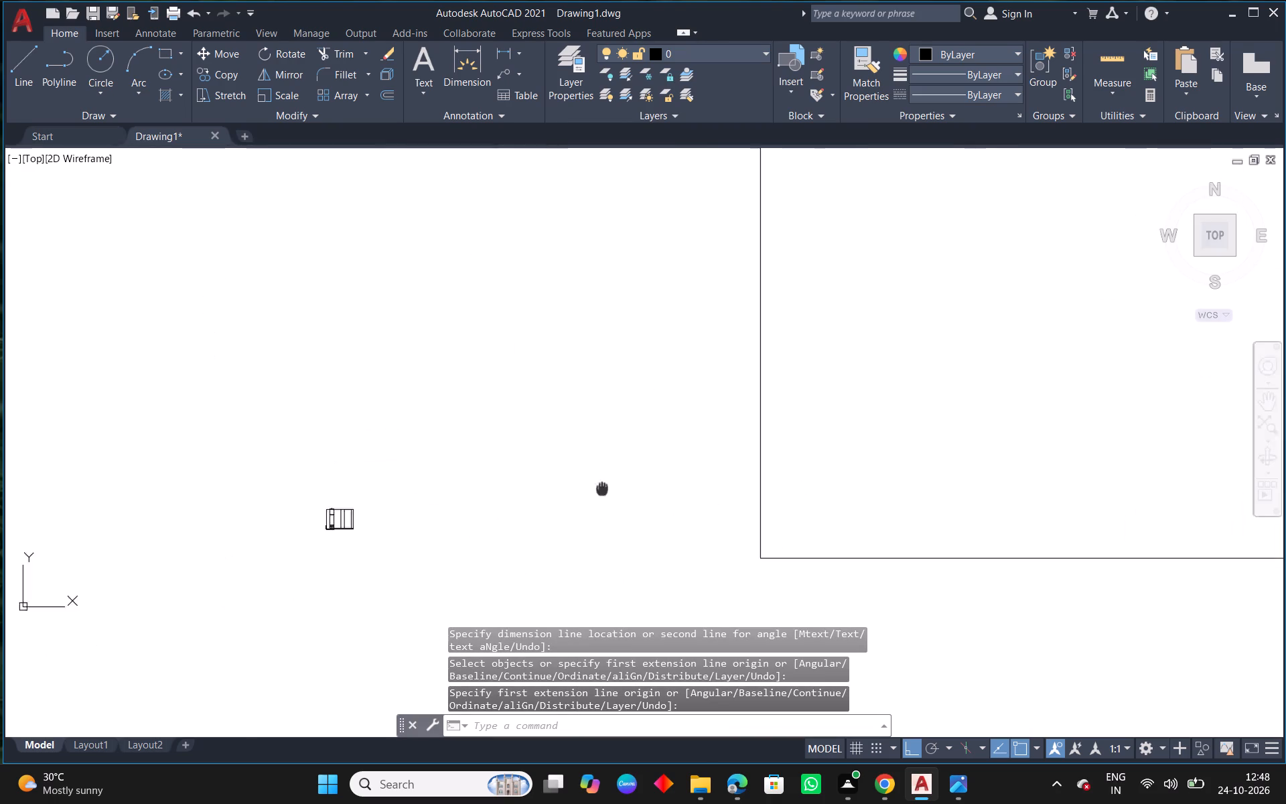
middle_click_drag(602, 487, 400, 545)
middle_click_drag(806, 234, 664, 449)
scroll(654, 334, "up", 1)
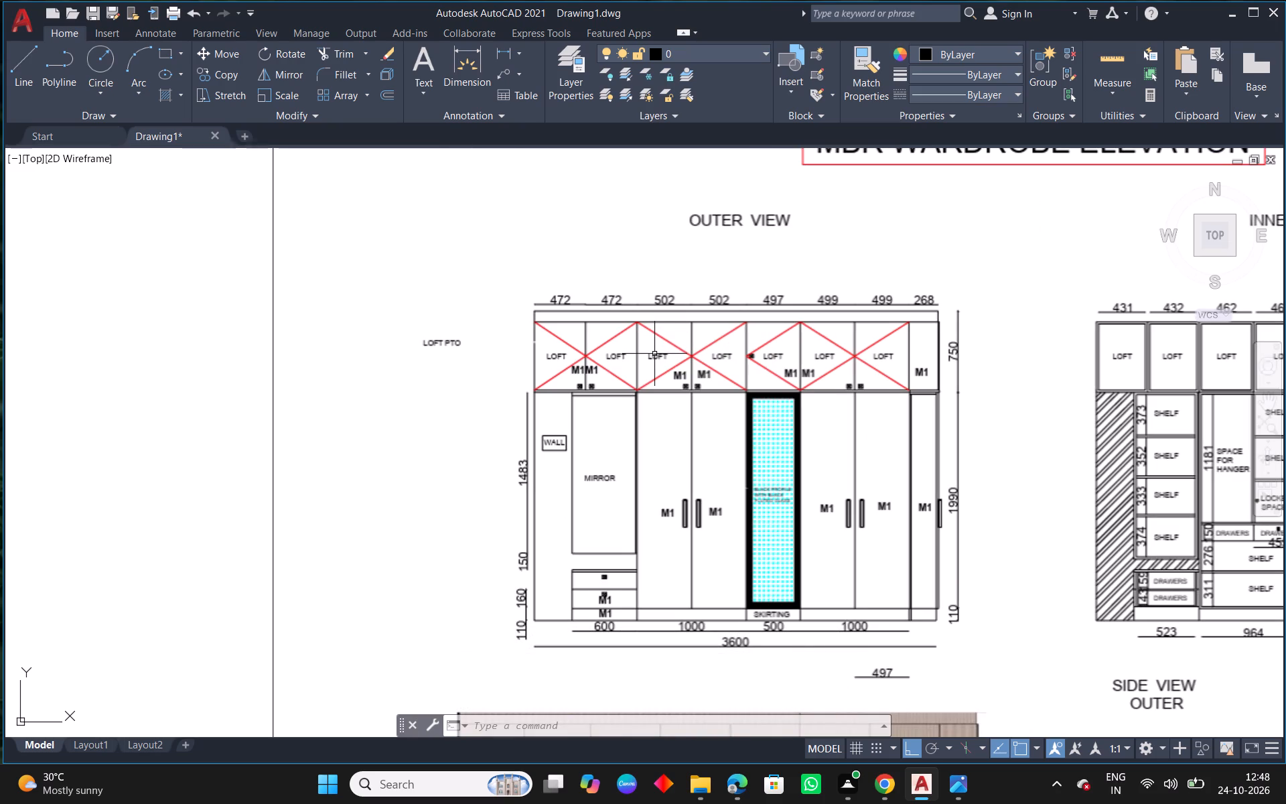
scroll(713, 321, "down", 5)
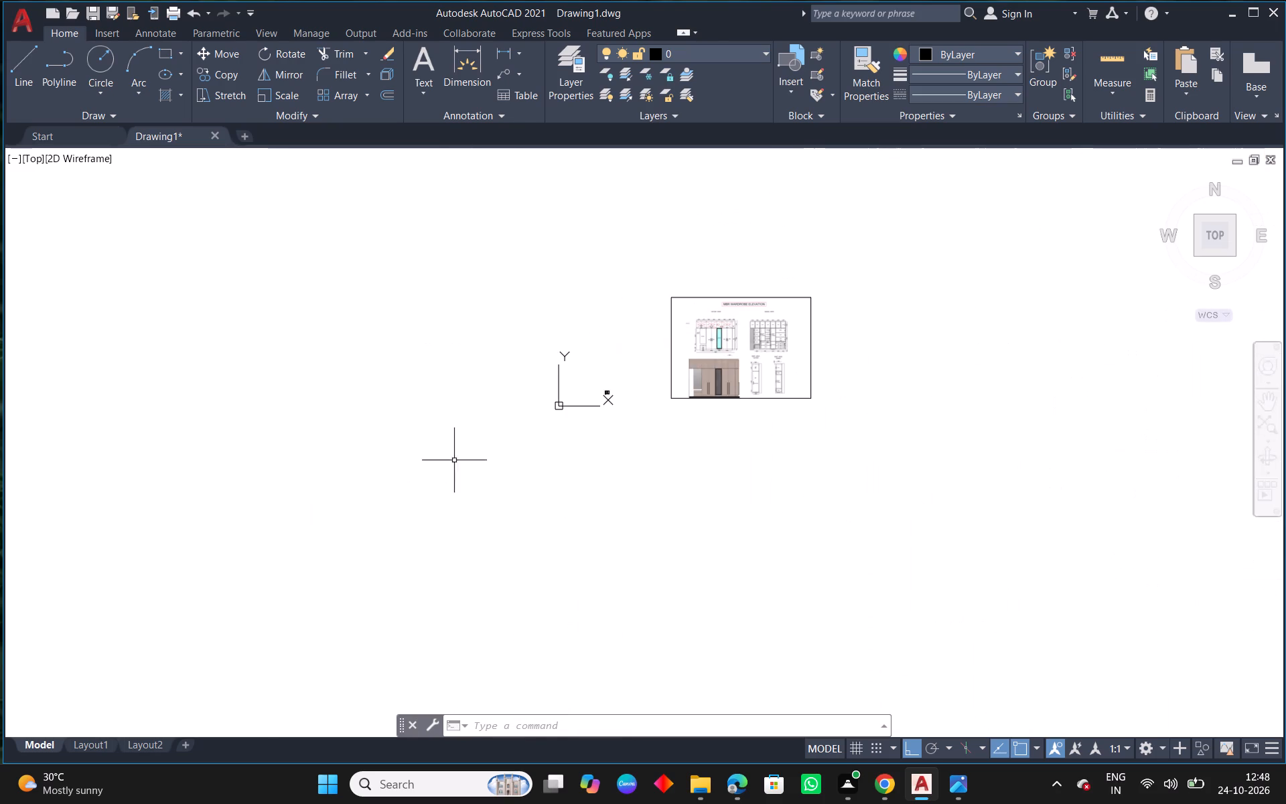
Extend both loft base lines from the 600 bay to the wardrobe's outer left edge.
scroll(539, 419, "up", 4)
scroll(1035, 210, "up", 3)
scroll(747, 339, "up", 3)
middle_click_drag(754, 265, 776, 457)
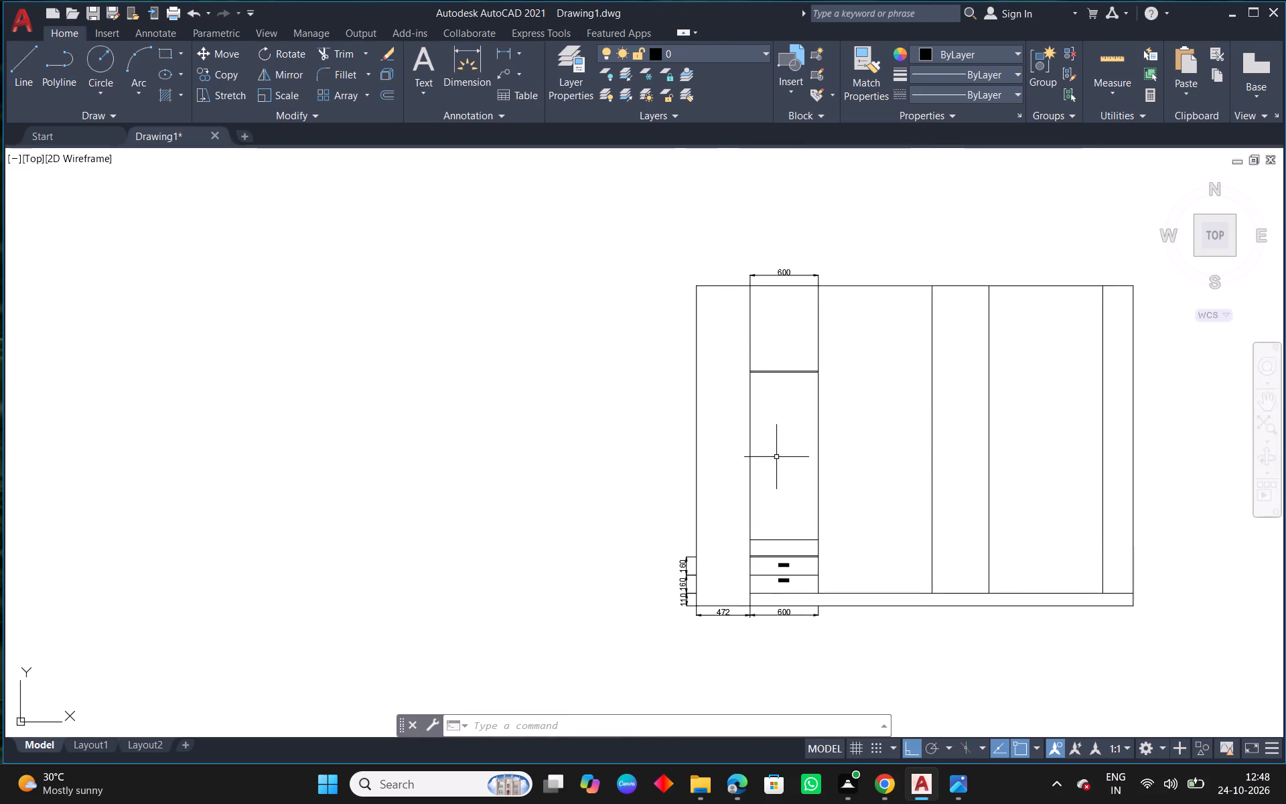
scroll(749, 328, "up", 3)
scroll(810, 442, "down", 2)
key("e")
key("x")
key("space")
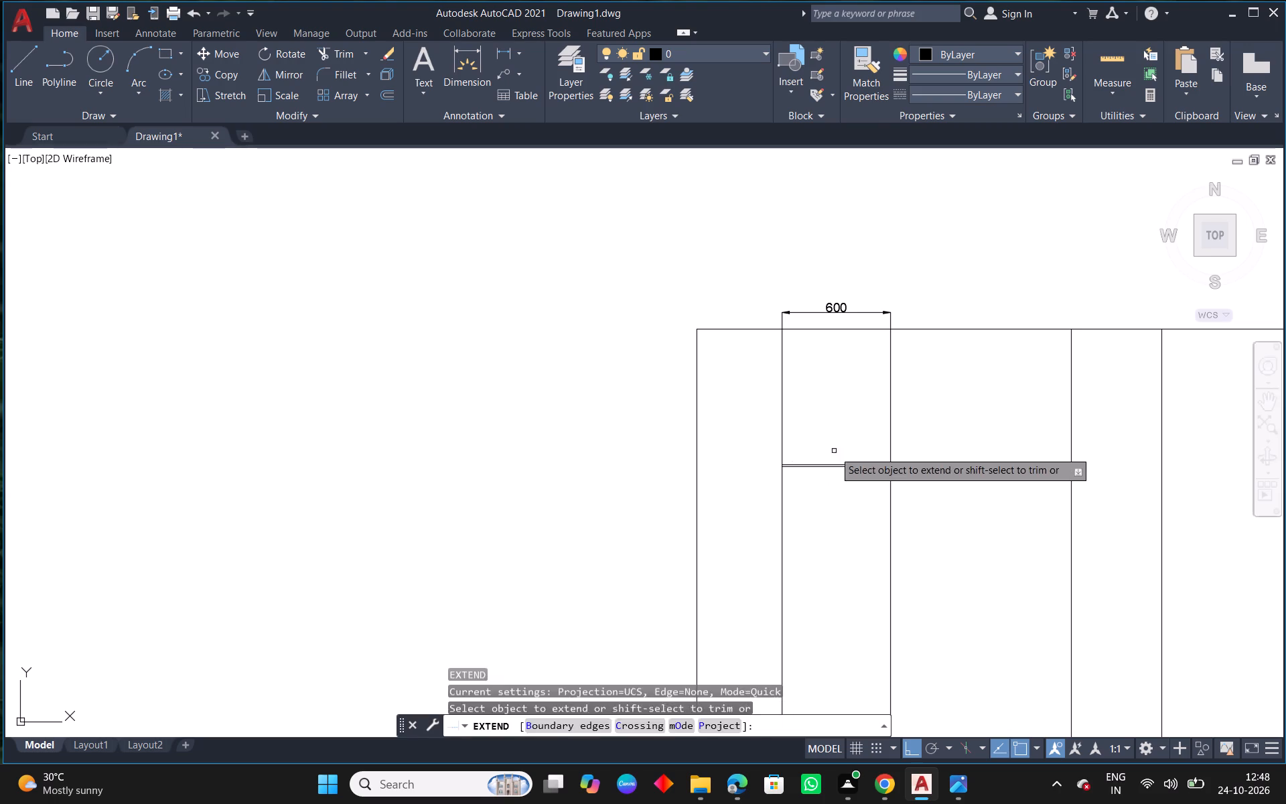
left_click_drag(835, 451, 828, 504)
key("Escape")
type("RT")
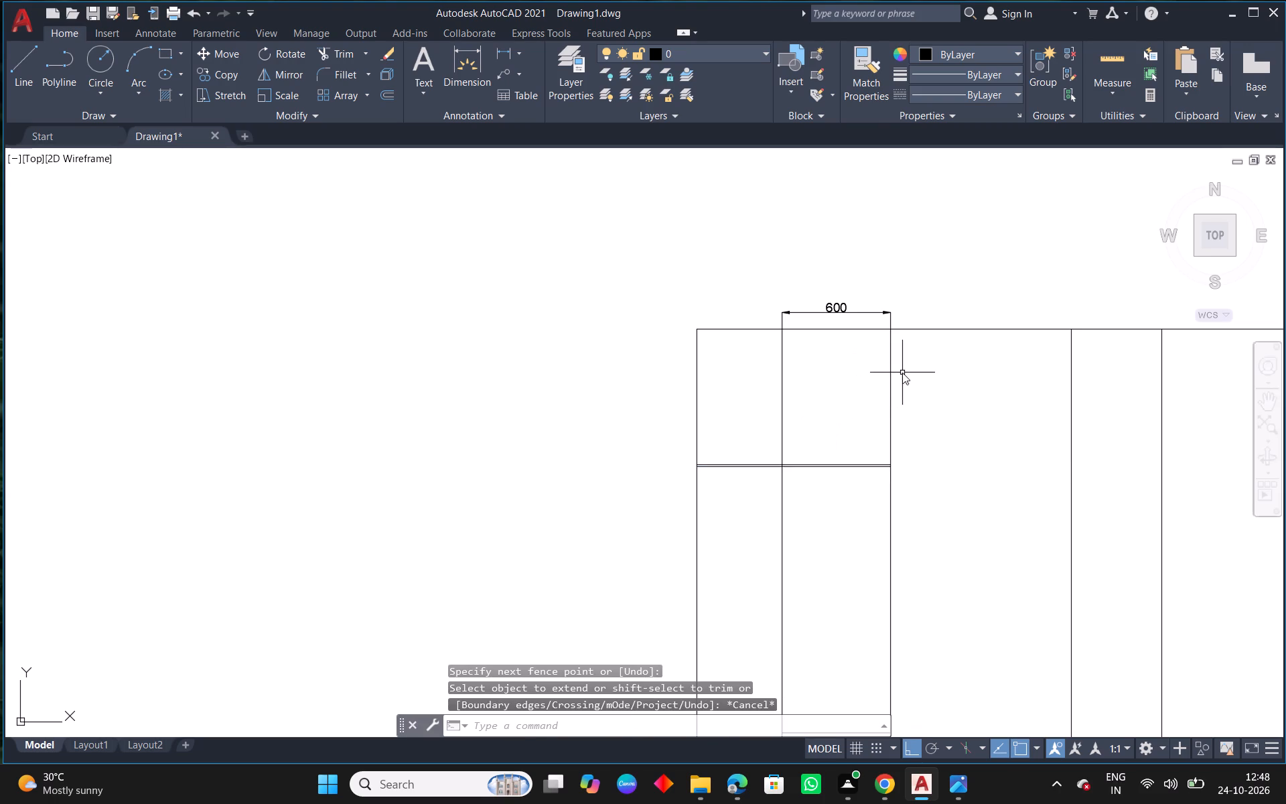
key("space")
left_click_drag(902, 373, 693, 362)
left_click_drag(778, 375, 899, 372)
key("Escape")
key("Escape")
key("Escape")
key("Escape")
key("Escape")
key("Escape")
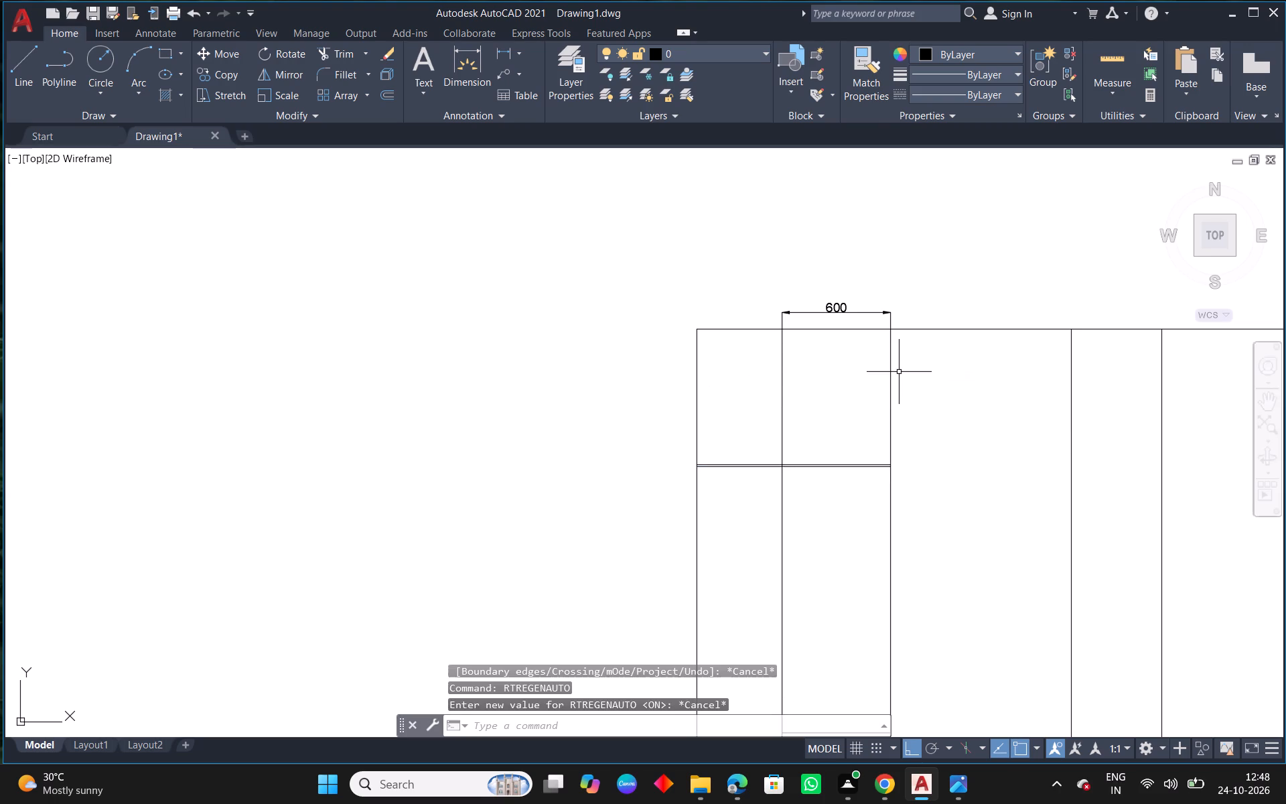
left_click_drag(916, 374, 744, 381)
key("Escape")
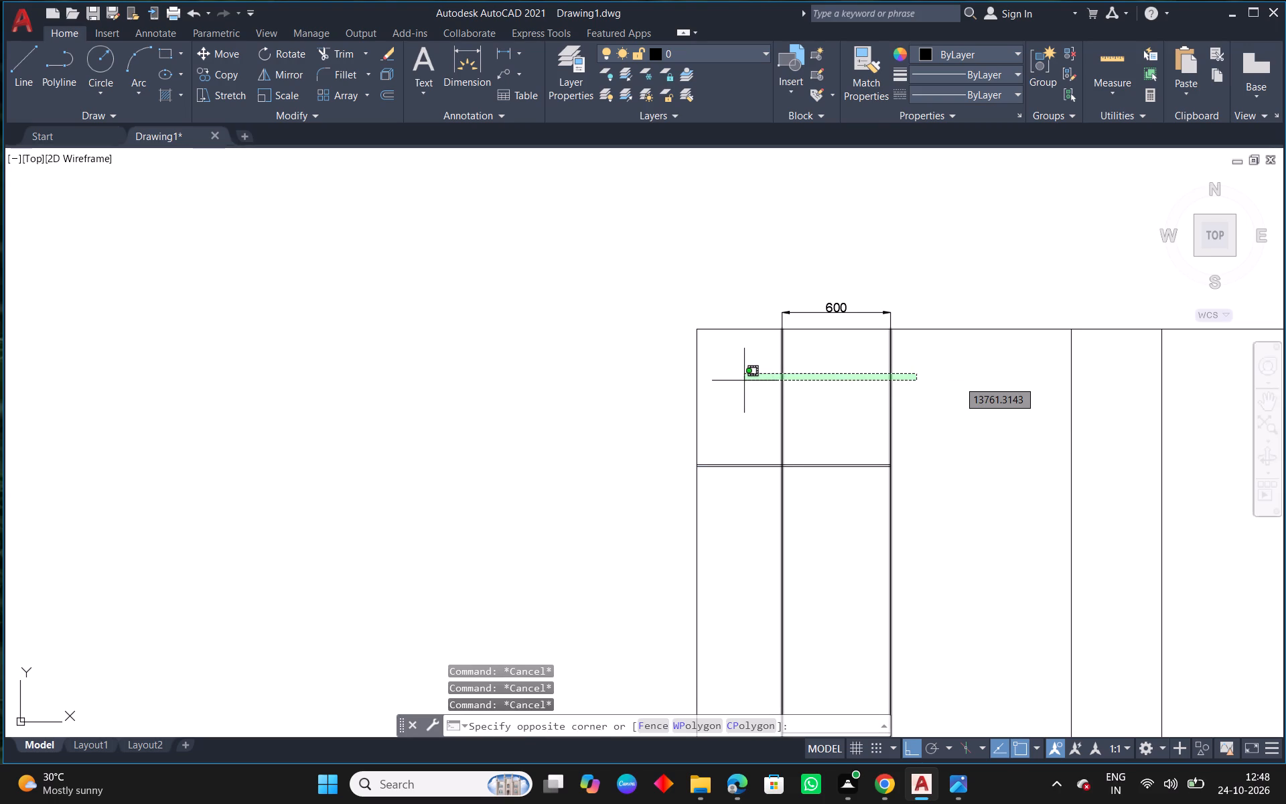
Trim away the 600 bay's two vertical lines above the loft base lines.
type("TR")
key("space")
left_click_drag(744, 381, 896, 379)
key("Escape")
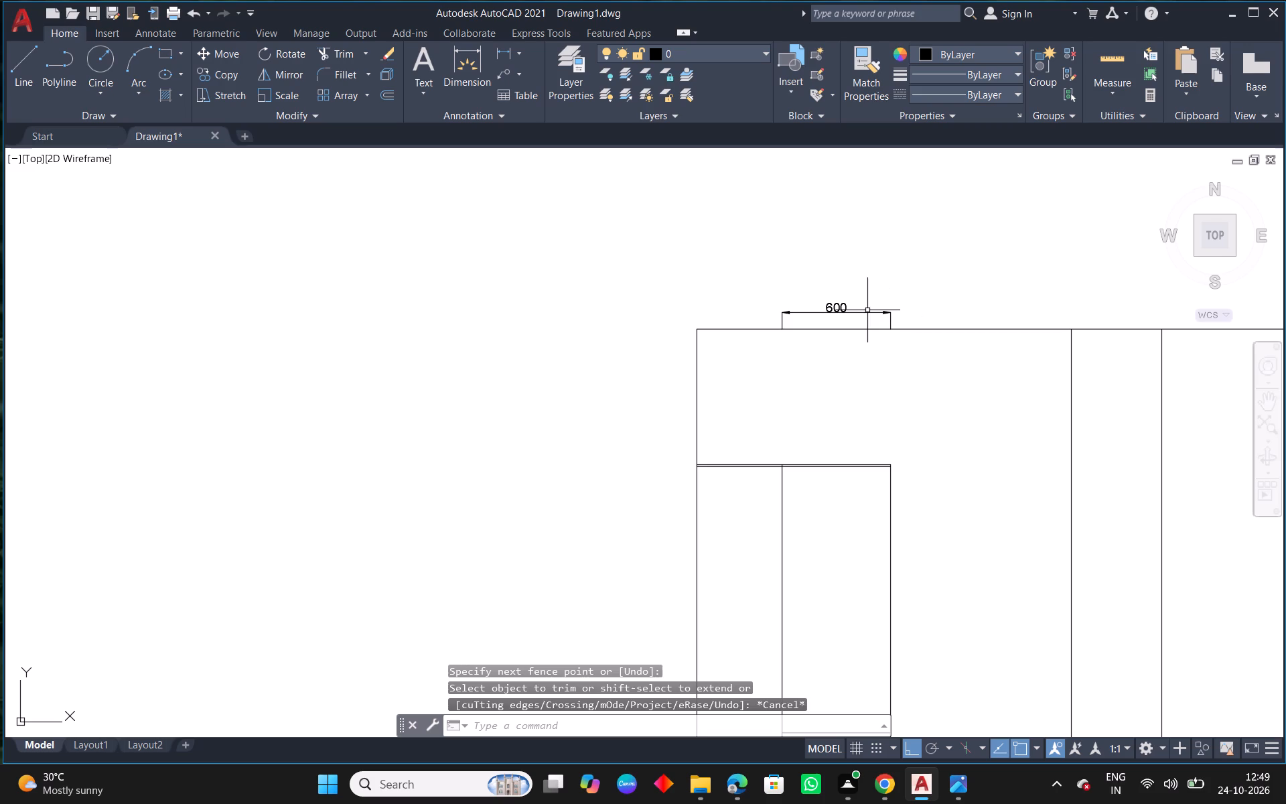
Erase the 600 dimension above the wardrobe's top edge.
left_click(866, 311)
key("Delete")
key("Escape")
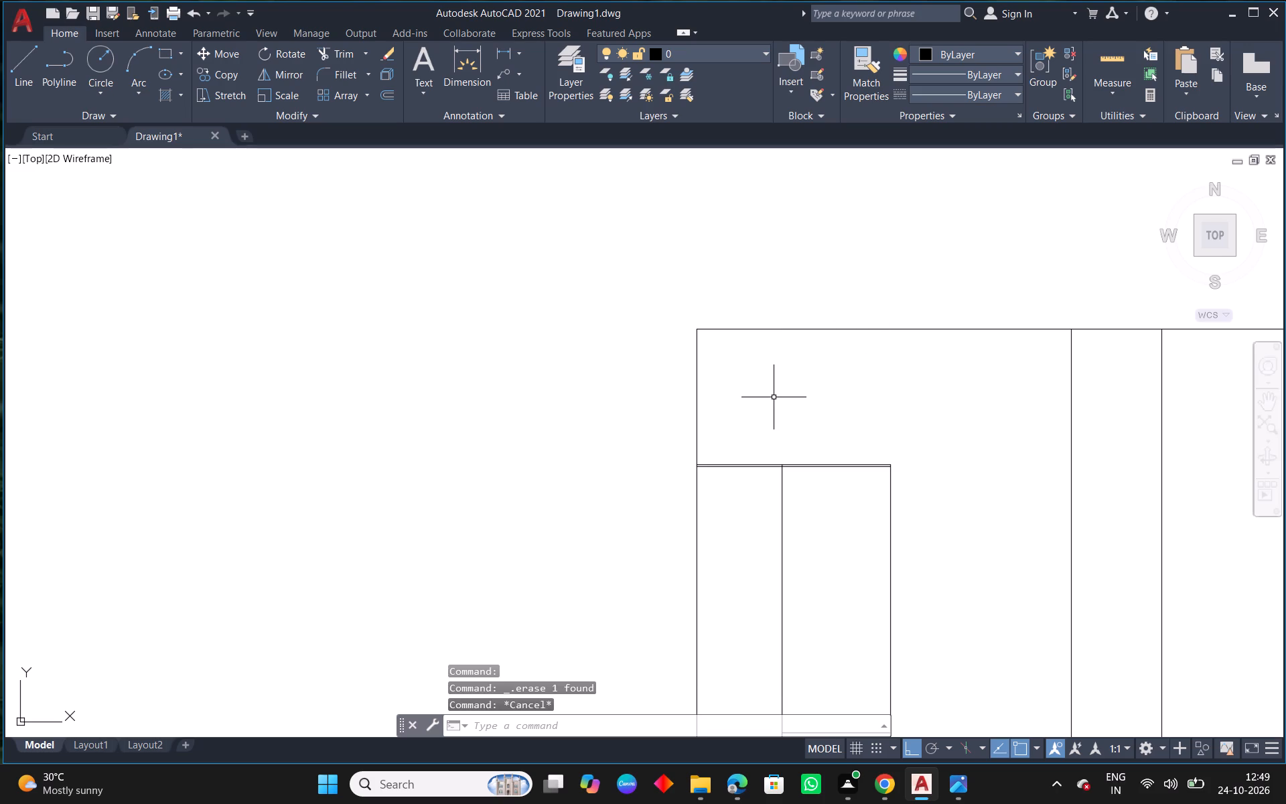
Offset the wardrobe's outer left edge 472 inward to form the first loft divider.
type("O")
key("space")
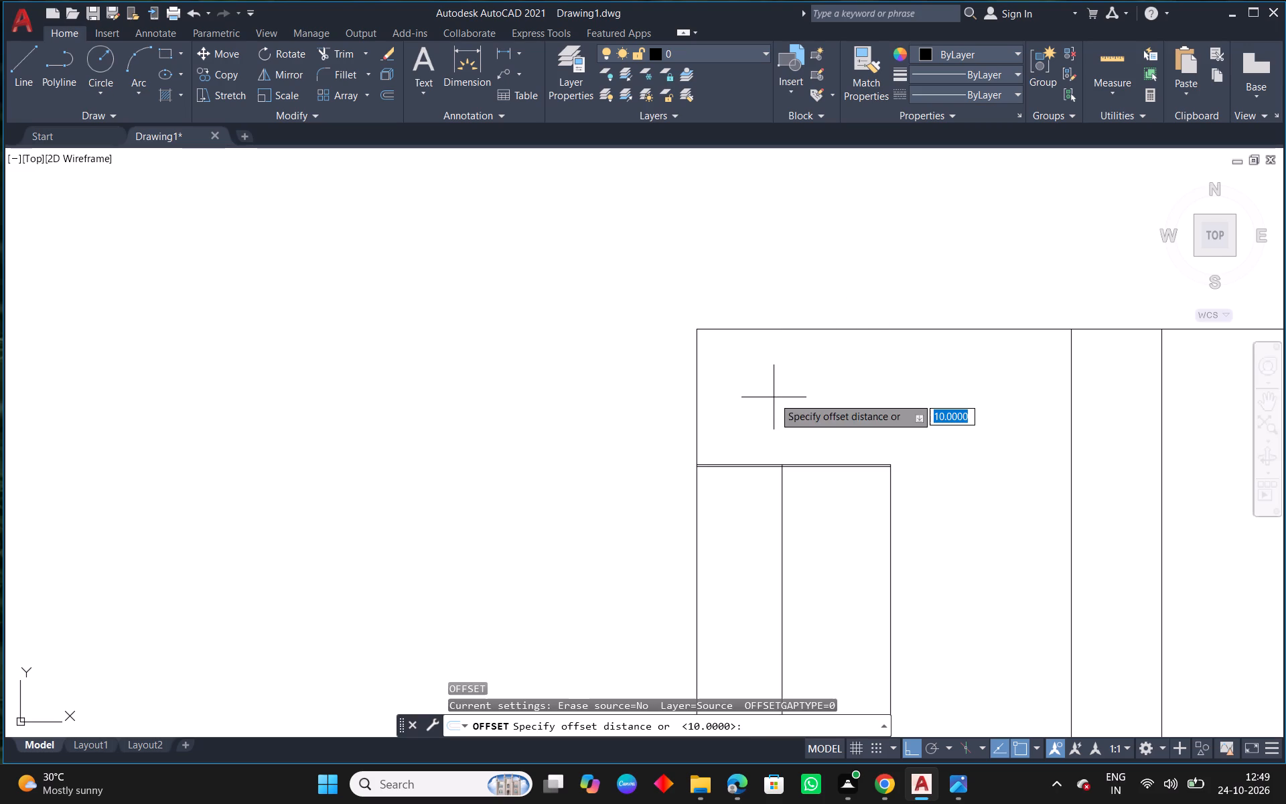
type("472")
key("Return")
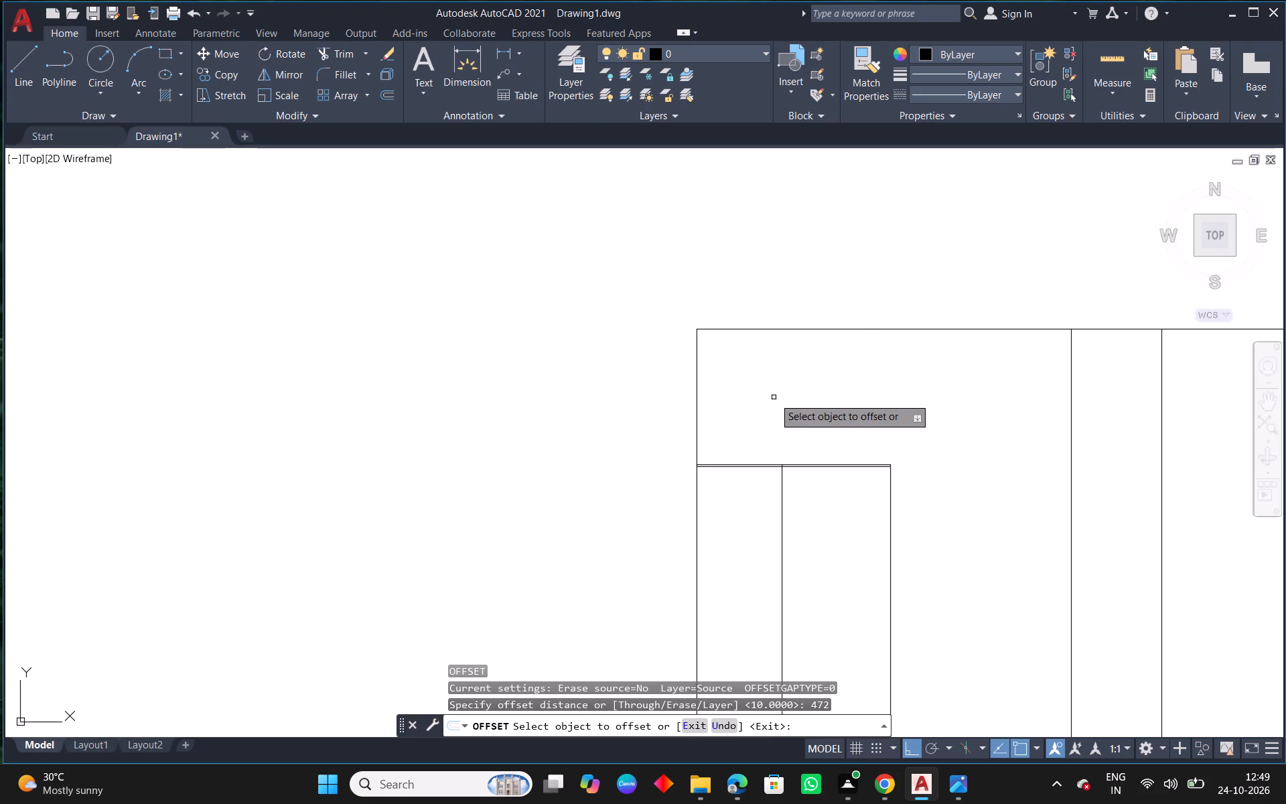
left_click_drag(697, 432, 719, 430)
left_click(812, 426)
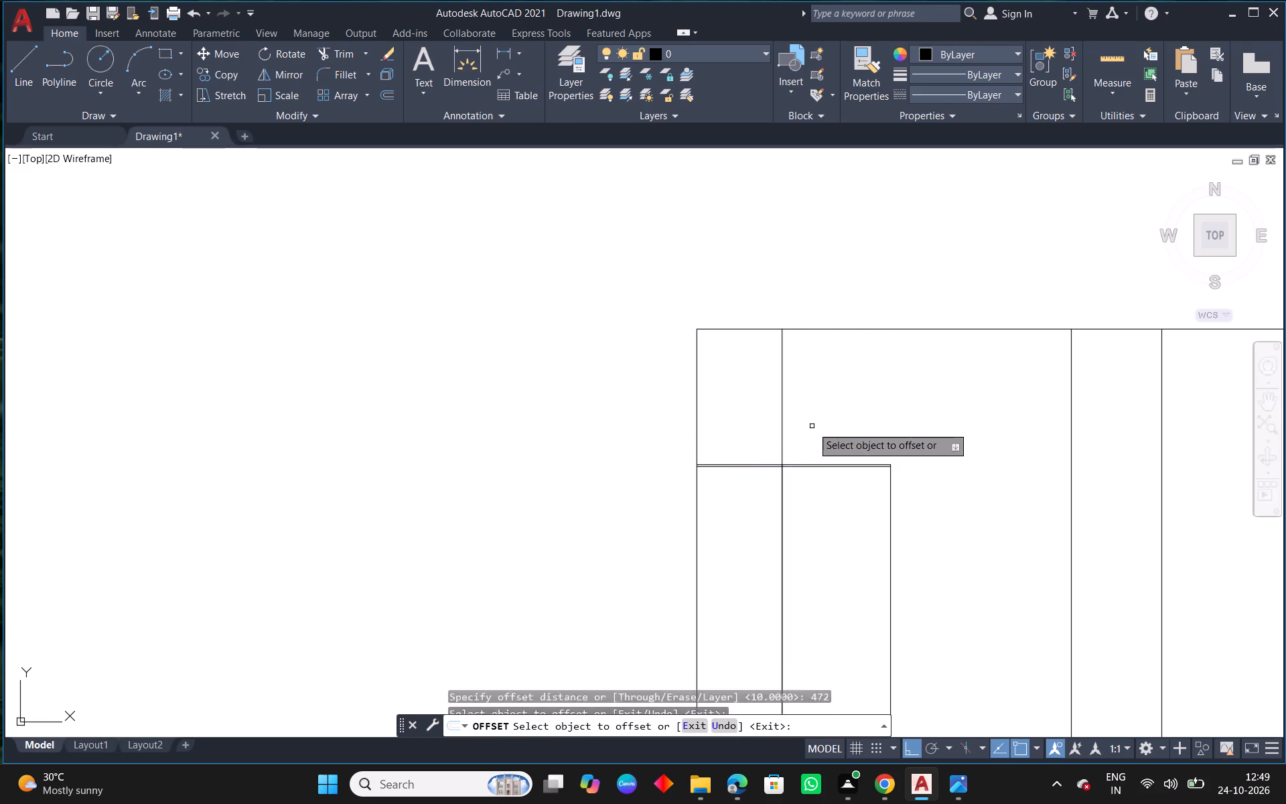
key("Escape")
Trim the first loft divider between the two loft base lines and below them.
scroll(784, 480, "up", 3)
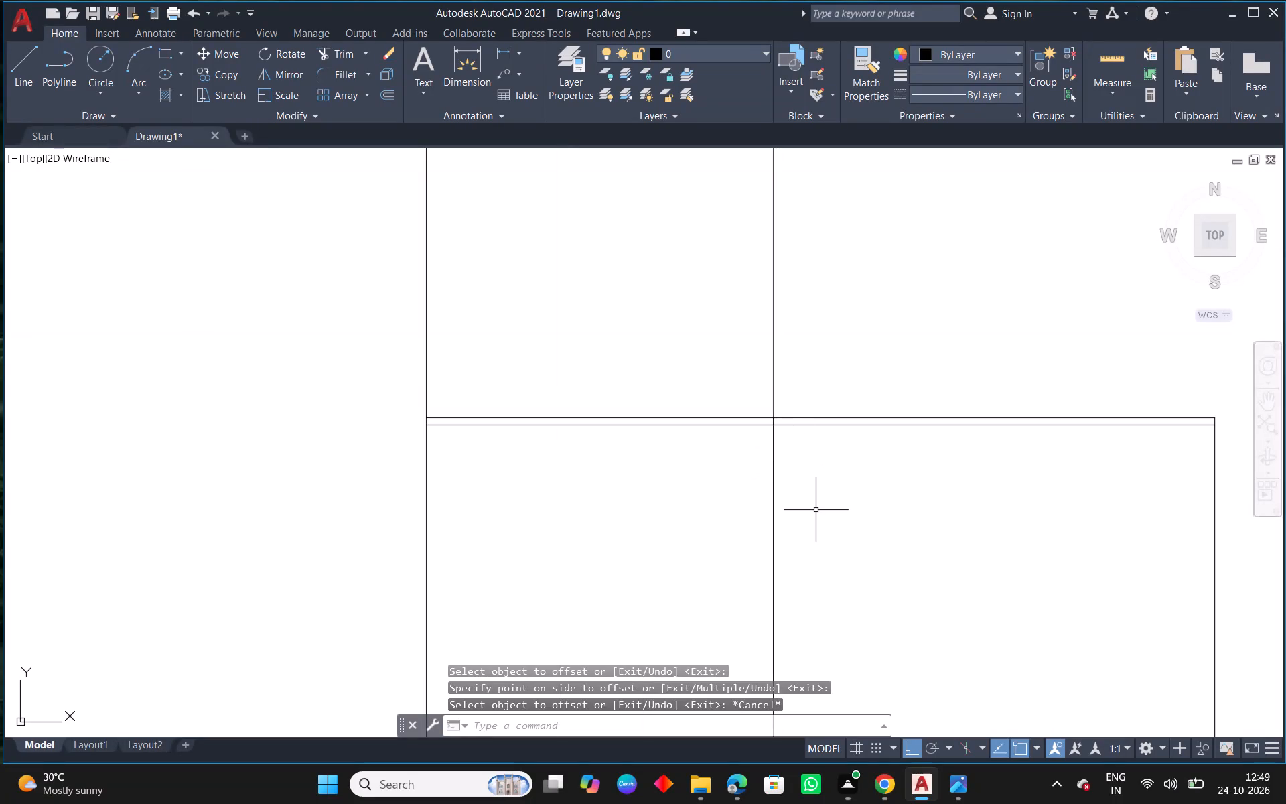
type("TR")
key("space")
key("space")
scroll(772, 412, "up", 4)
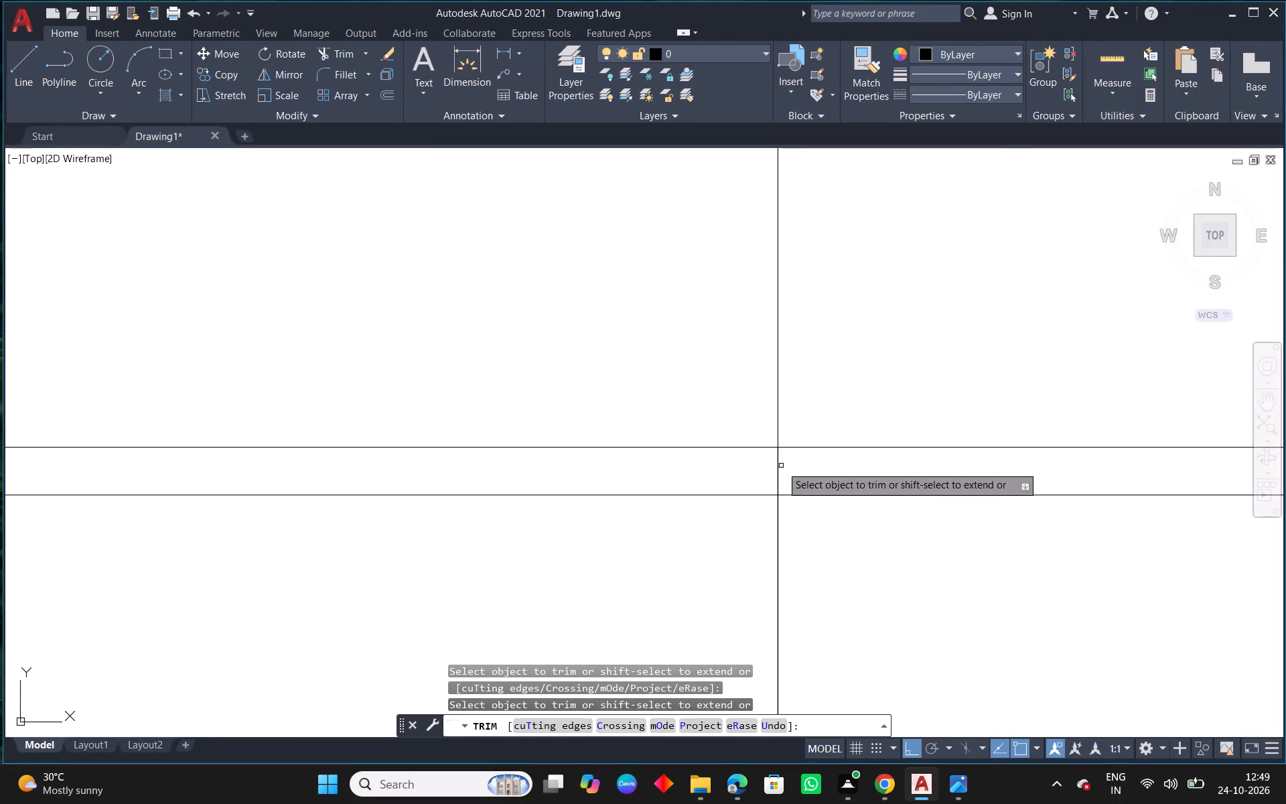
left_click(780, 466)
scroll(776, 516, "down", 1)
left_click(776, 488)
key("Escape")
scroll(784, 500, "down", 3)
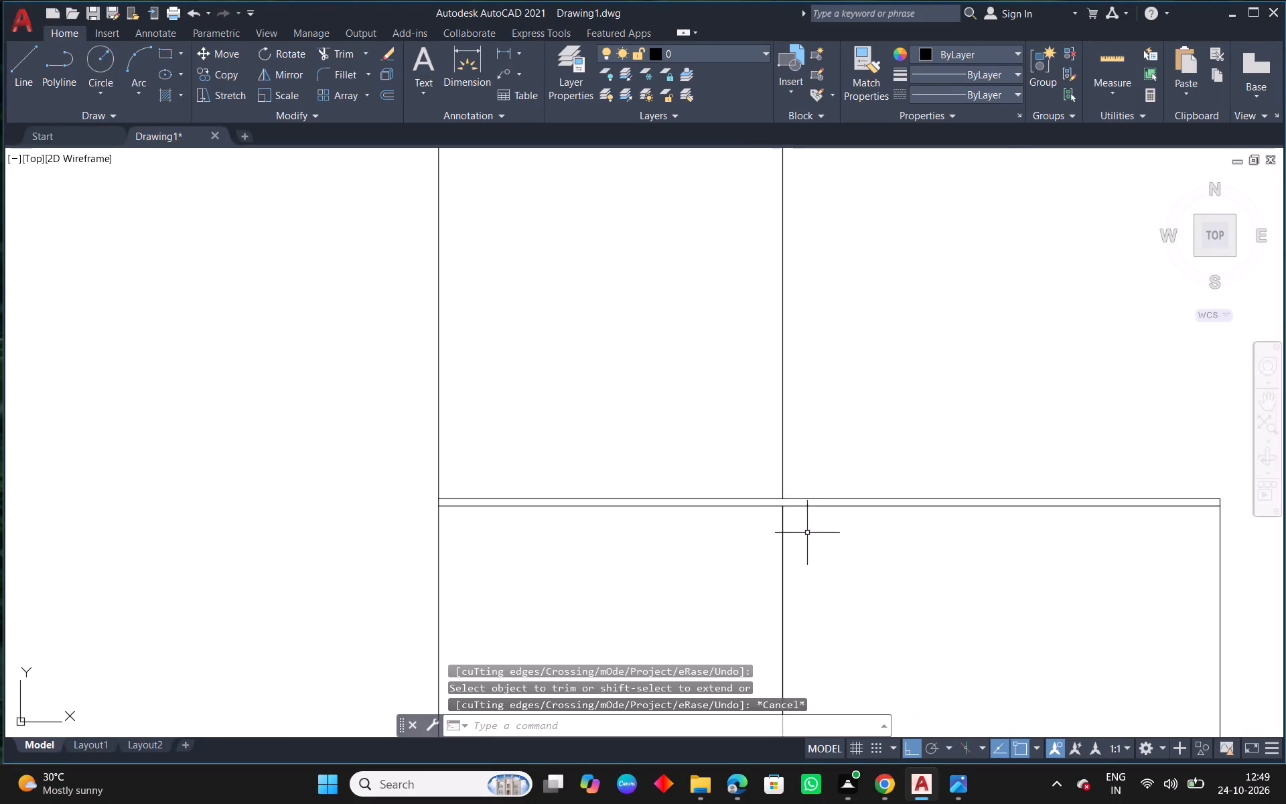
Offset the first loft divider another 472 to the right to form the second loft divider.
scroll(807, 533, "down", 2)
middle_click_drag(907, 544, 788, 520)
type("O")
key("space")
key("space")
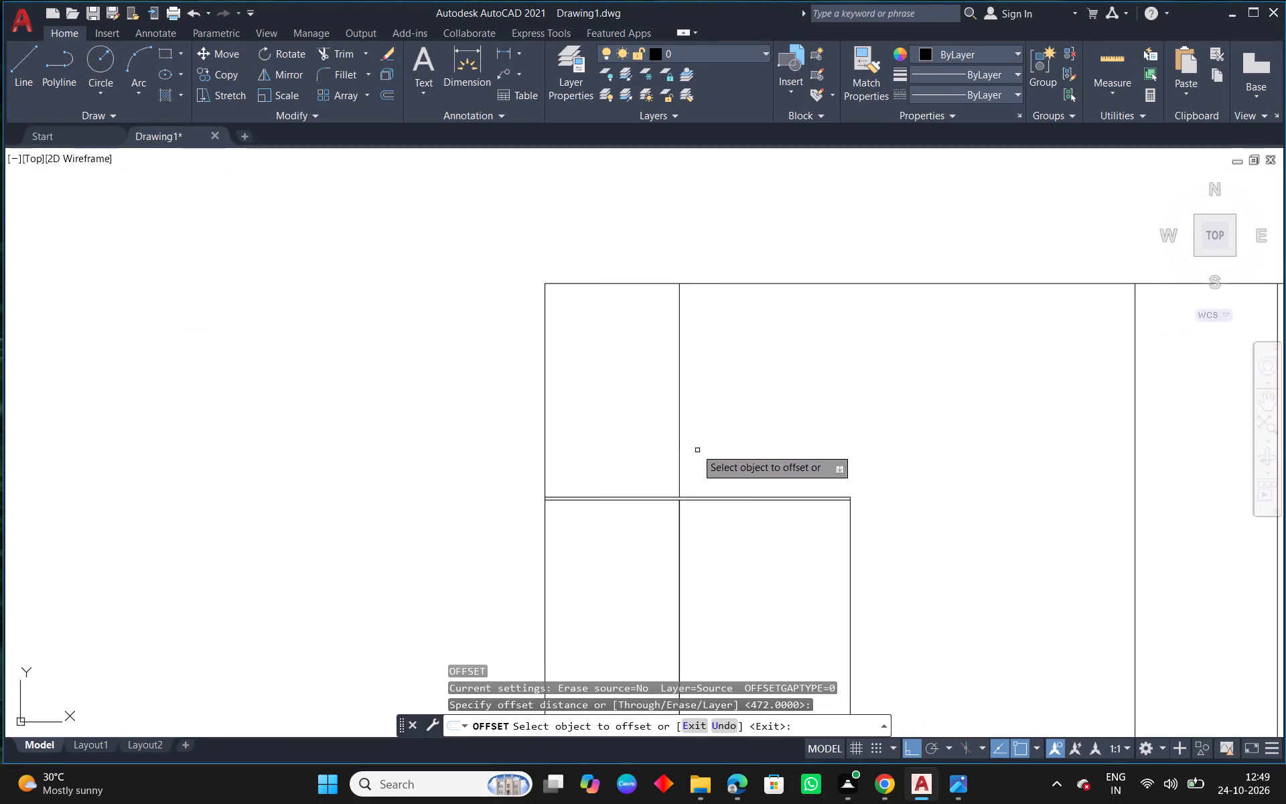
left_click_drag(679, 445, 691, 445)
left_click(804, 448)
key("Escape")
Examine the loft shutter widths and their alignment with the bays in the reference outer view.
scroll(717, 472, "down", 2)
middle_click_drag(936, 553, 741, 499)
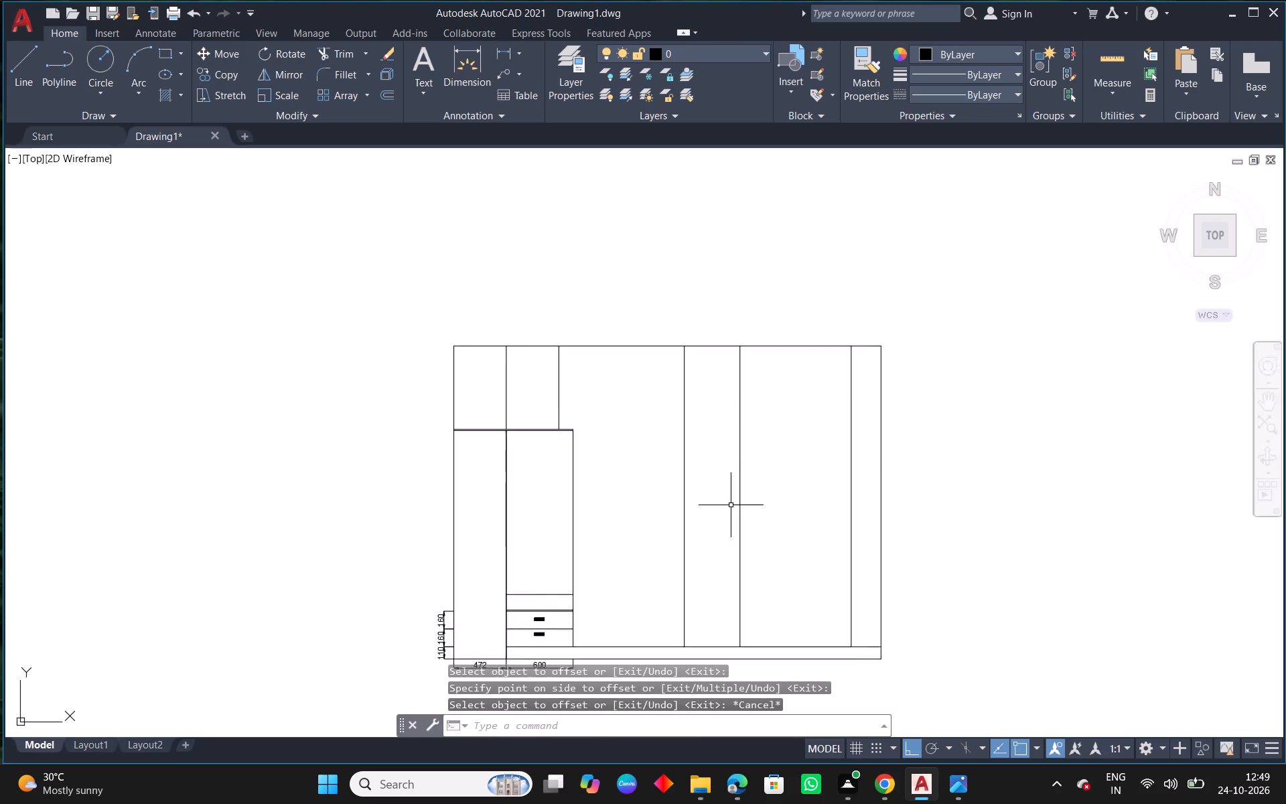
scroll(728, 507, "down", 2)
scroll(758, 570, "down", 3)
middle_click_drag(978, 370, 644, 443)
scroll(662, 437, "down", 3)
scroll(860, 300, "up", 3)
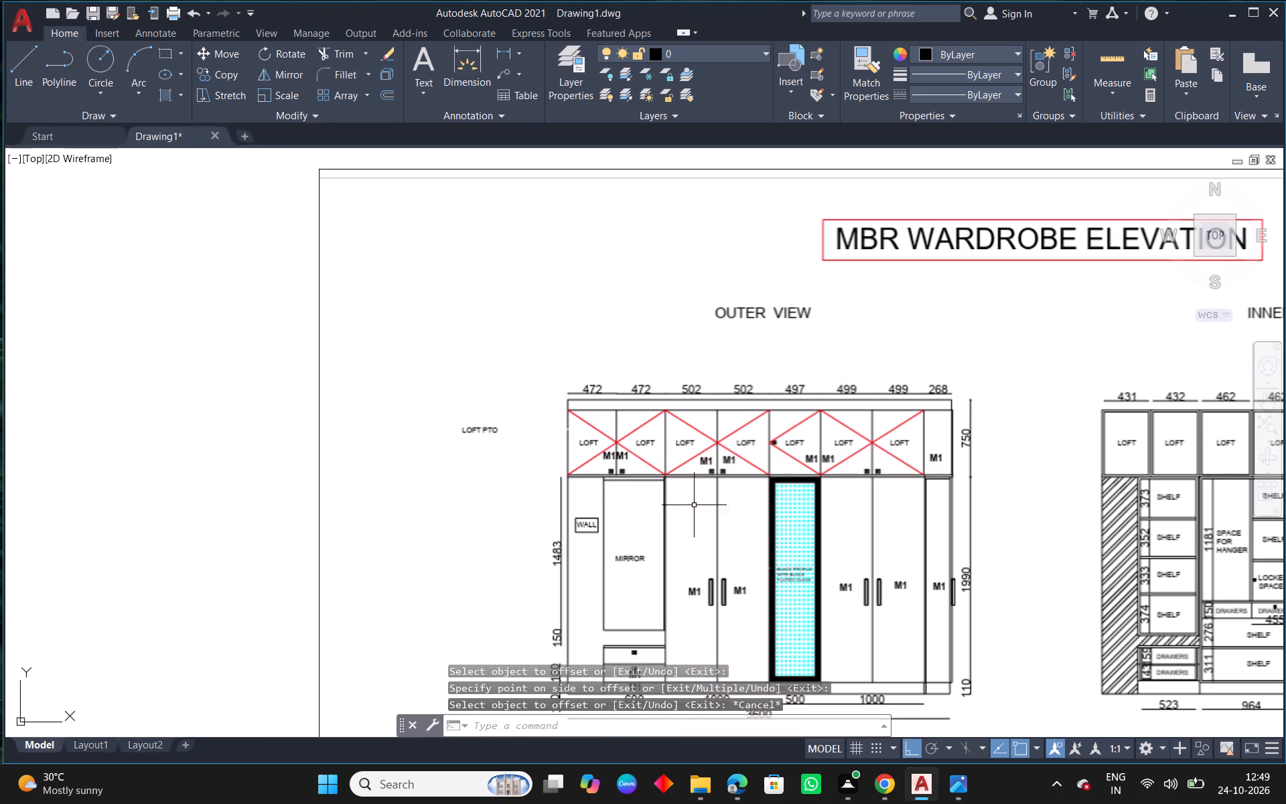
scroll(664, 521, "up", 1)
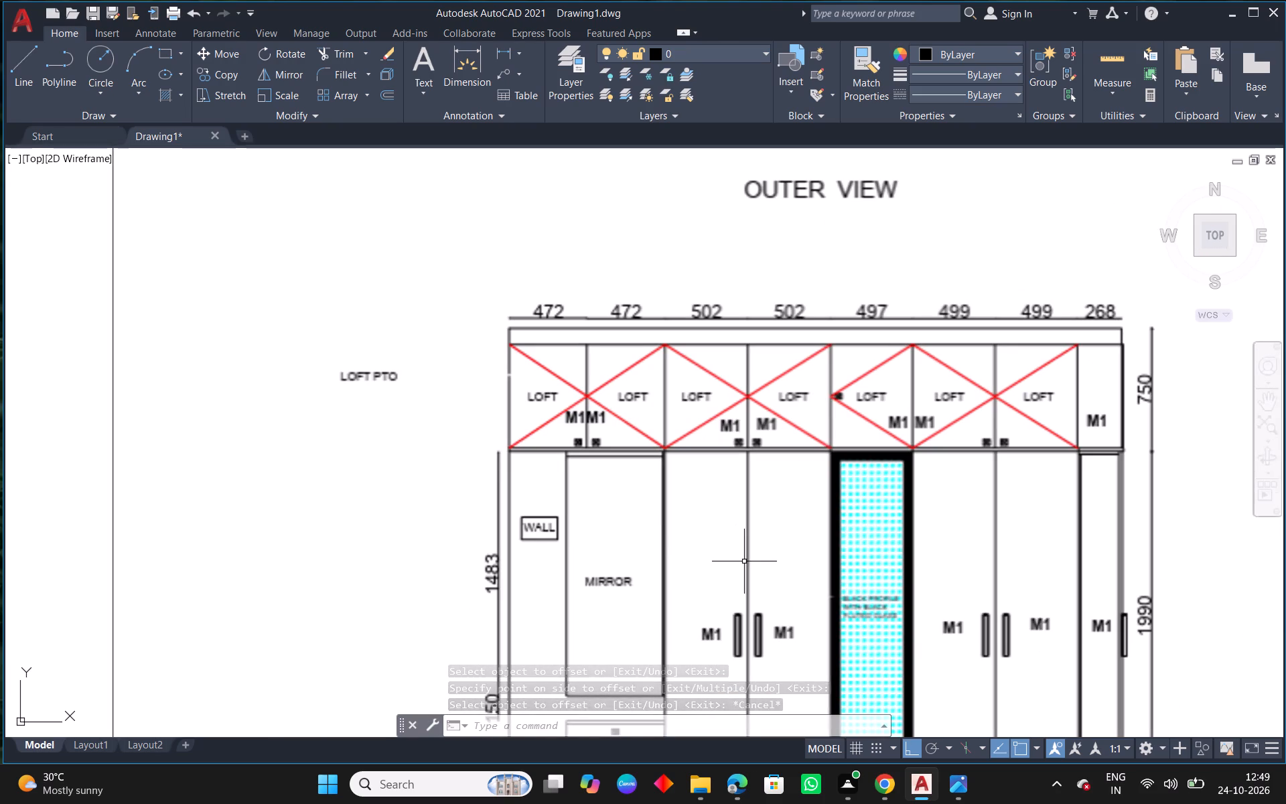
middle_click_drag(735, 494, 748, 348)
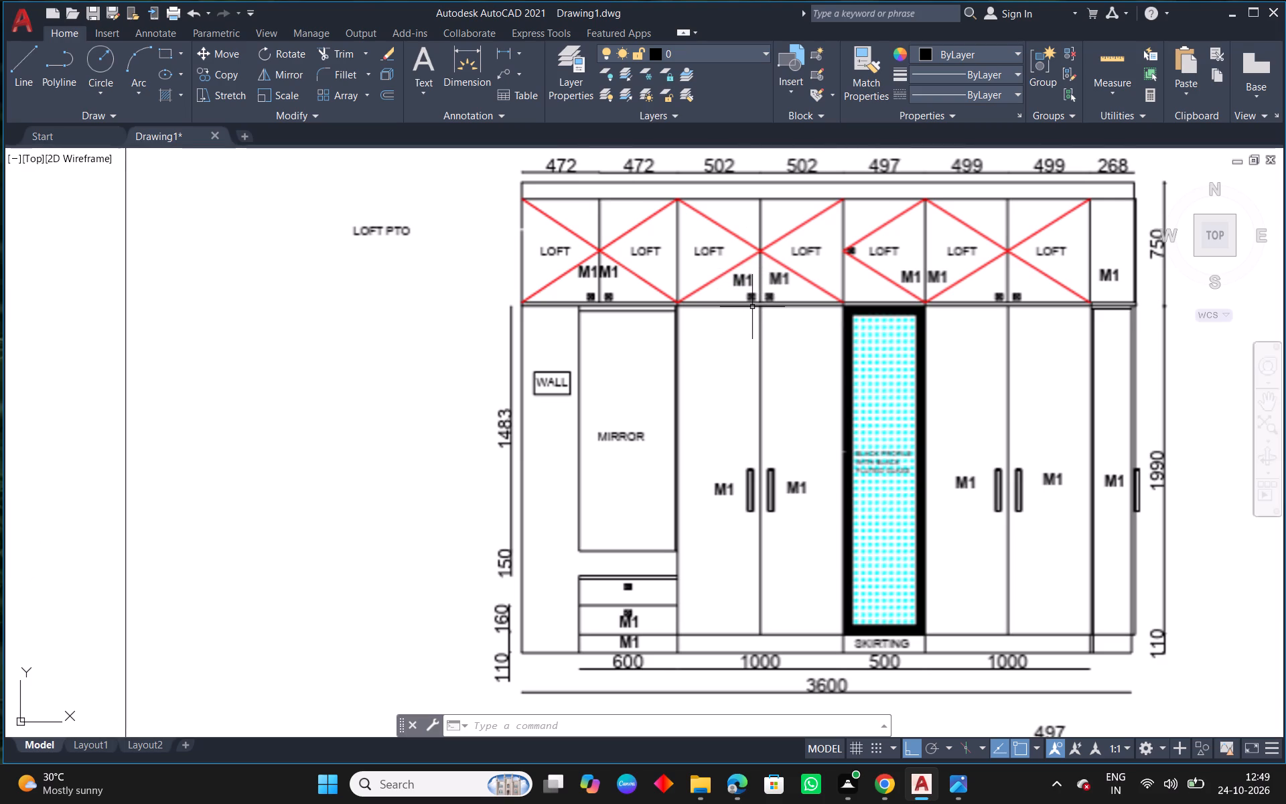
Move both loft dividers right so the second one meets the 600 bay's right edge at the loft base.
scroll(752, 314, "down", 2)
scroll(622, 423, "down", 3)
middle_click_drag(513, 489, 565, 489)
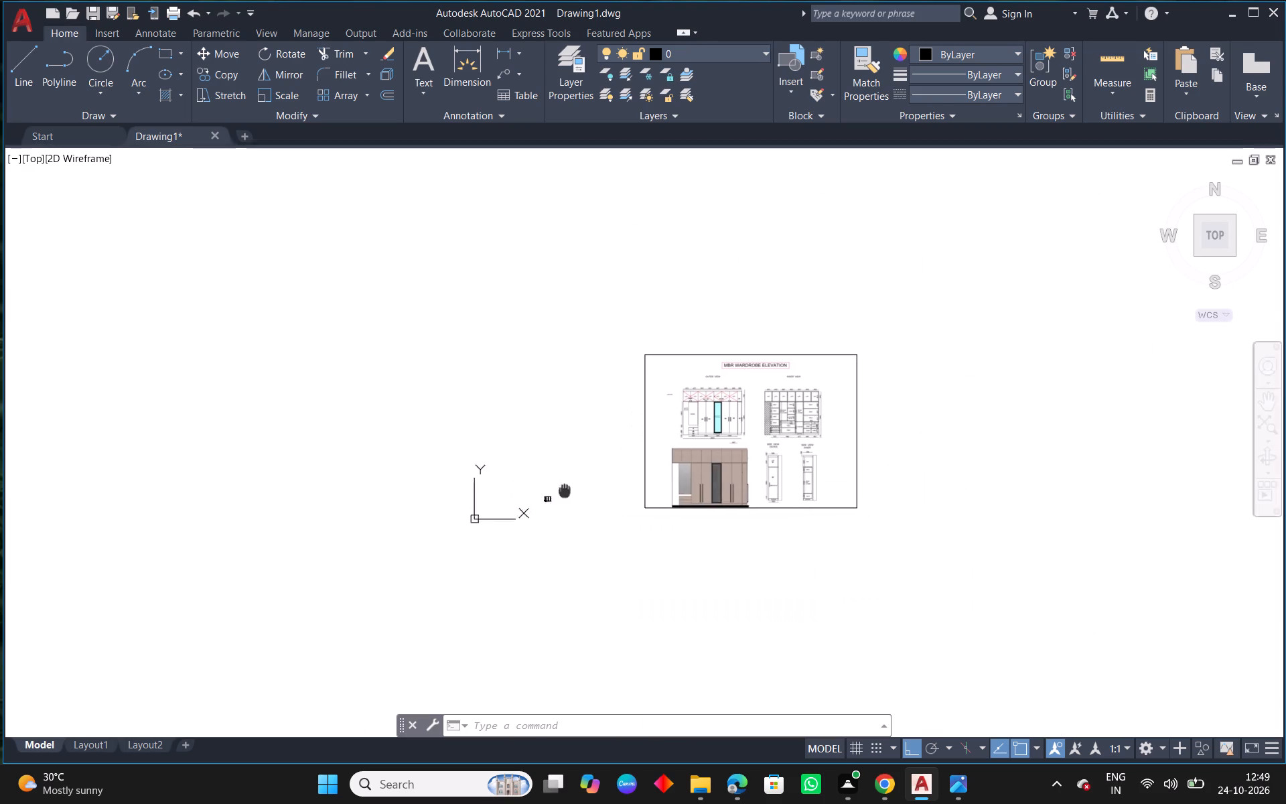
middle_click_drag(565, 489, 581, 488)
scroll(546, 510, "up", 4)
scroll(646, 425, "up", 7)
left_click_drag(717, 365, 619, 377)
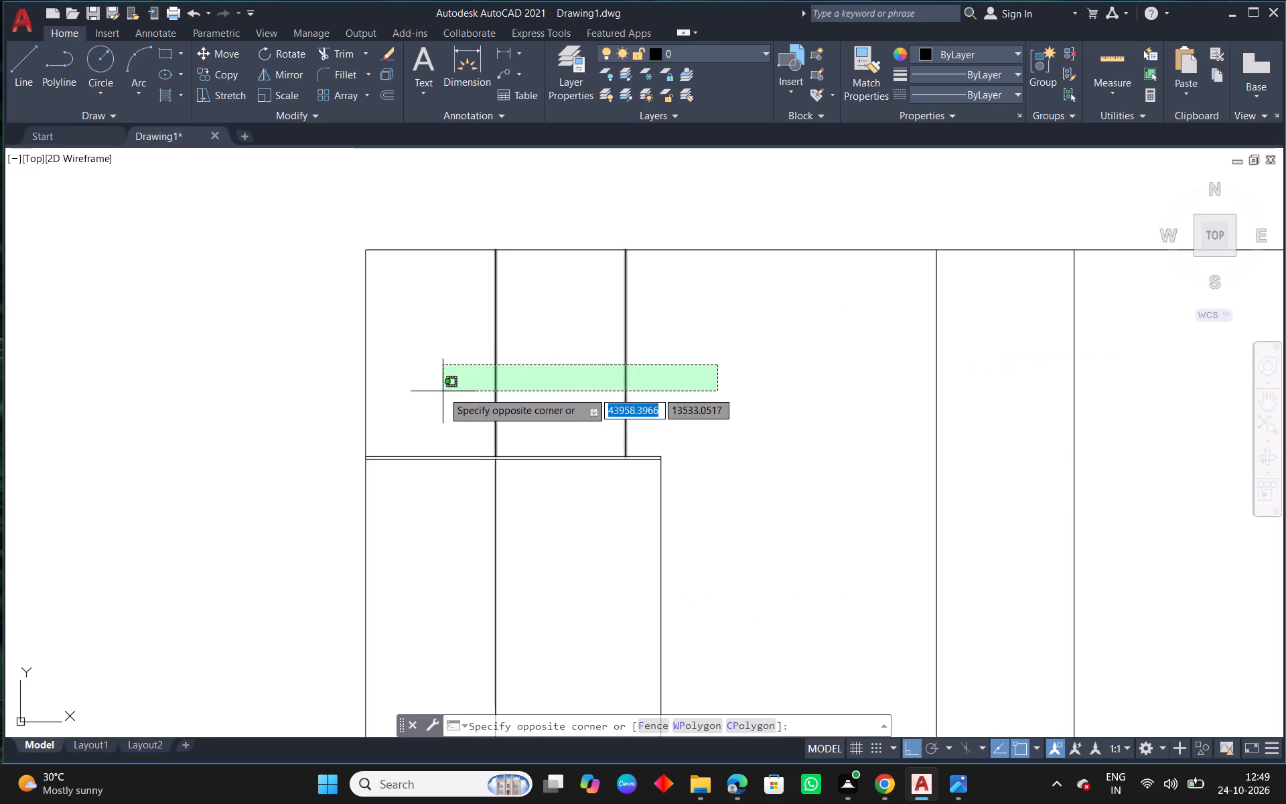
left_click(443, 391)
type("M")
key("space")
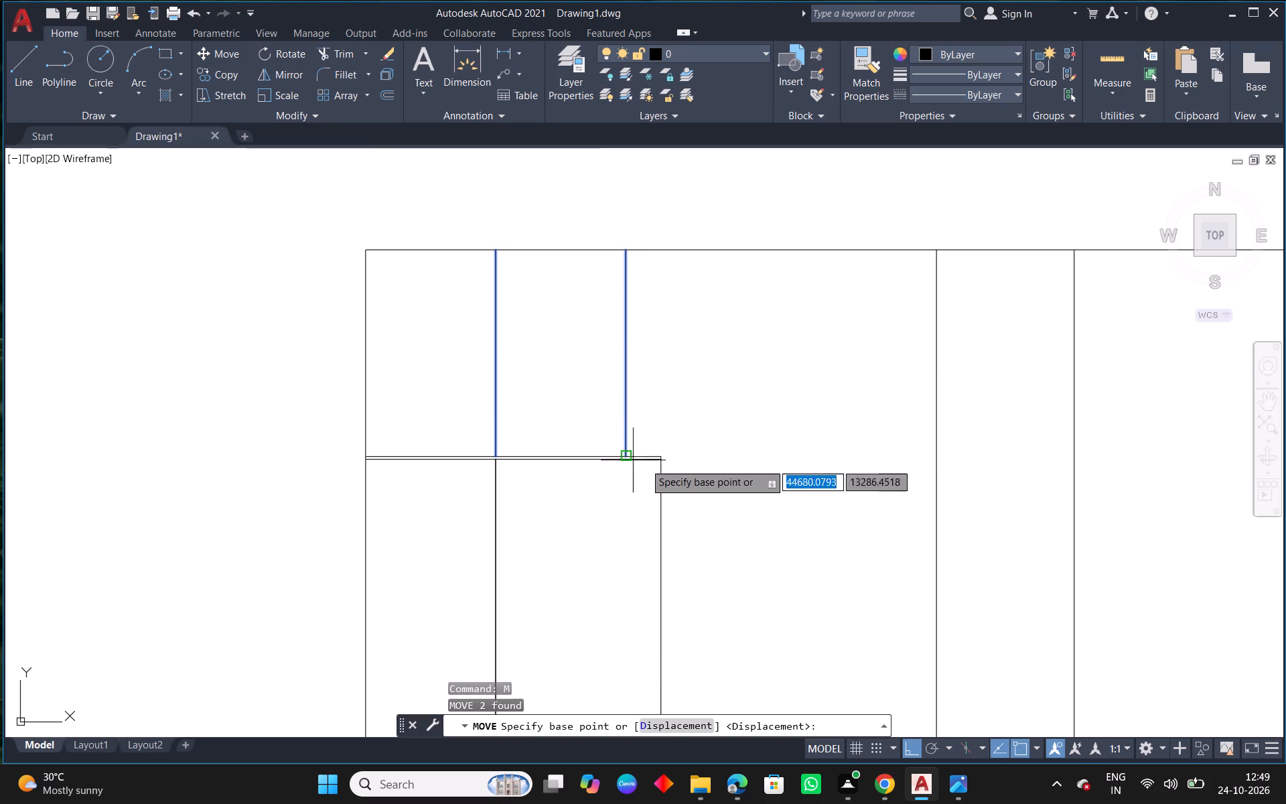
scroll(670, 464, "up", 1)
left_click(604, 455)
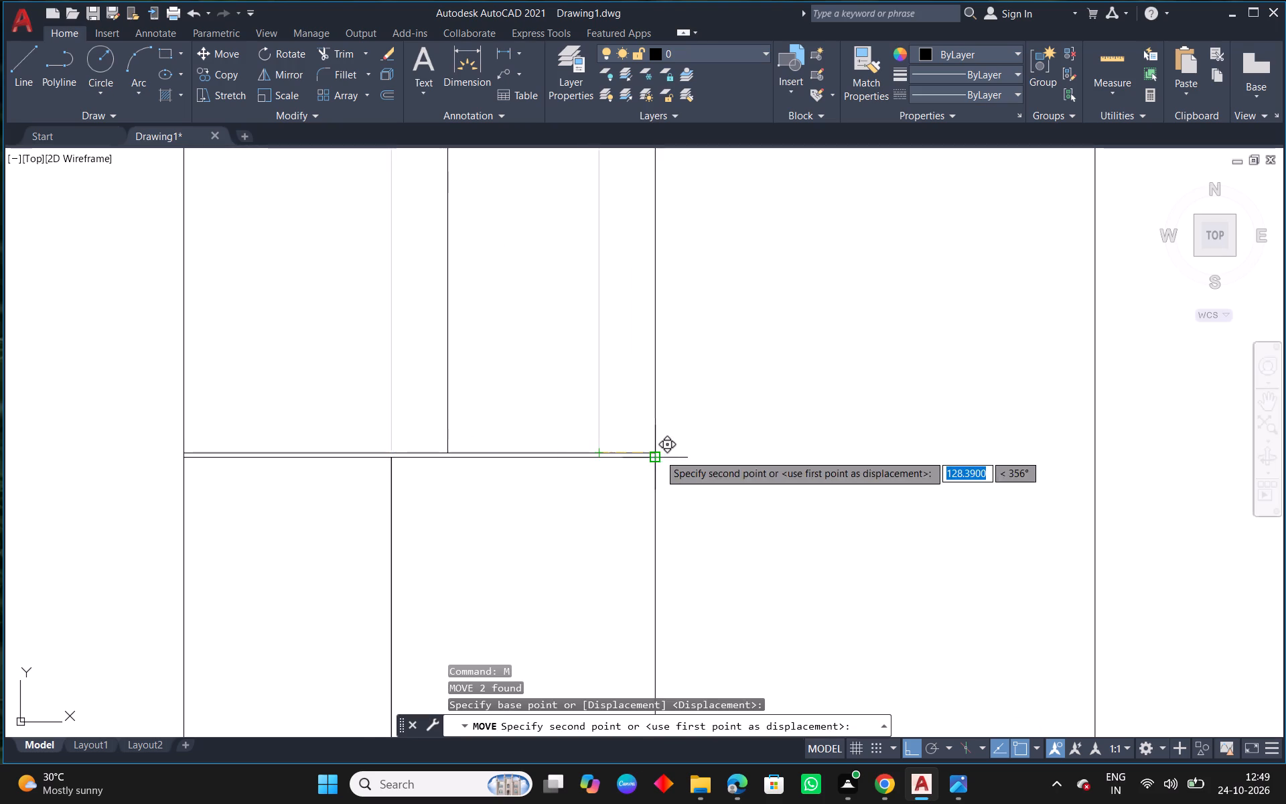
left_click(659, 454)
key("Escape")
Examine the bay widths and overall width along the base of the reference outer view.
scroll(565, 503, "down", 5)
middle_click_drag(780, 560, 618, 504)
scroll(613, 507, "down", 2)
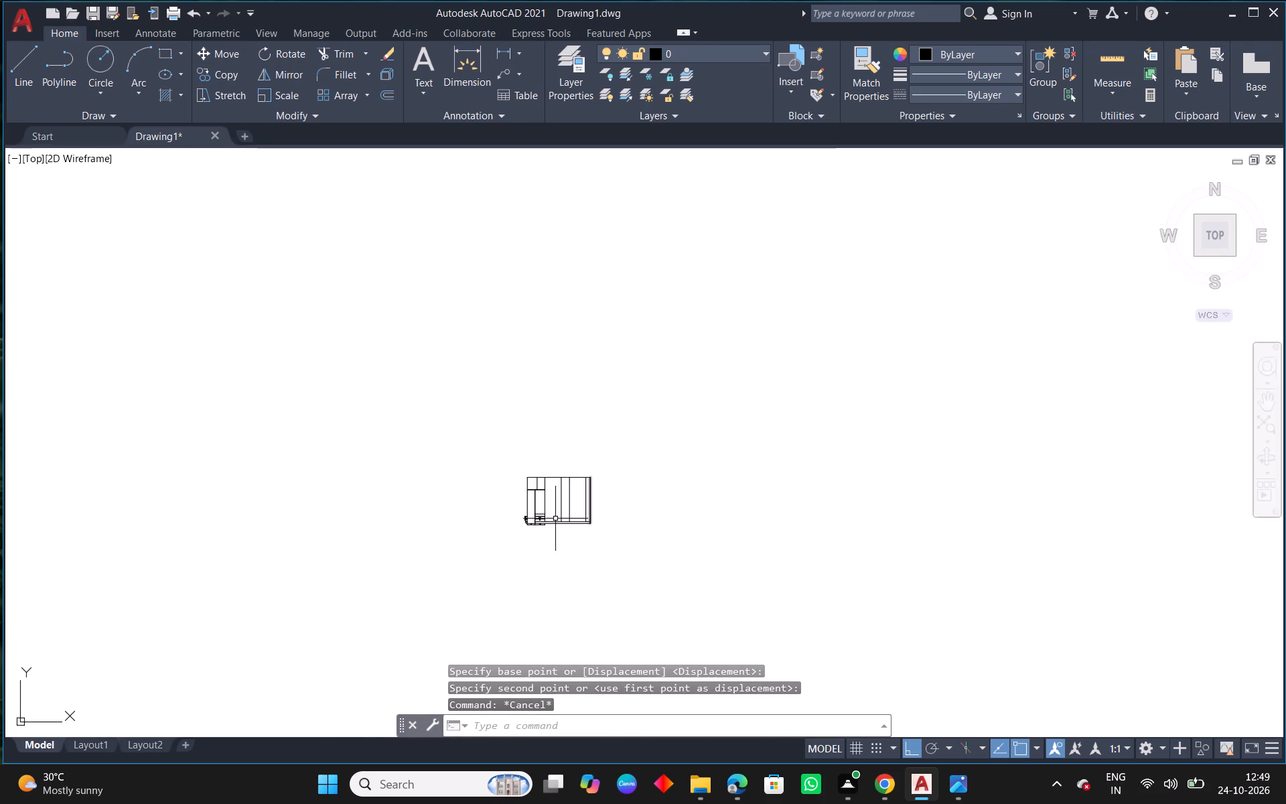
scroll(553, 519, "up", 5)
scroll(503, 553, "down", 8)
middle_click_drag(881, 521, 591, 545)
scroll(690, 470, "up", 2)
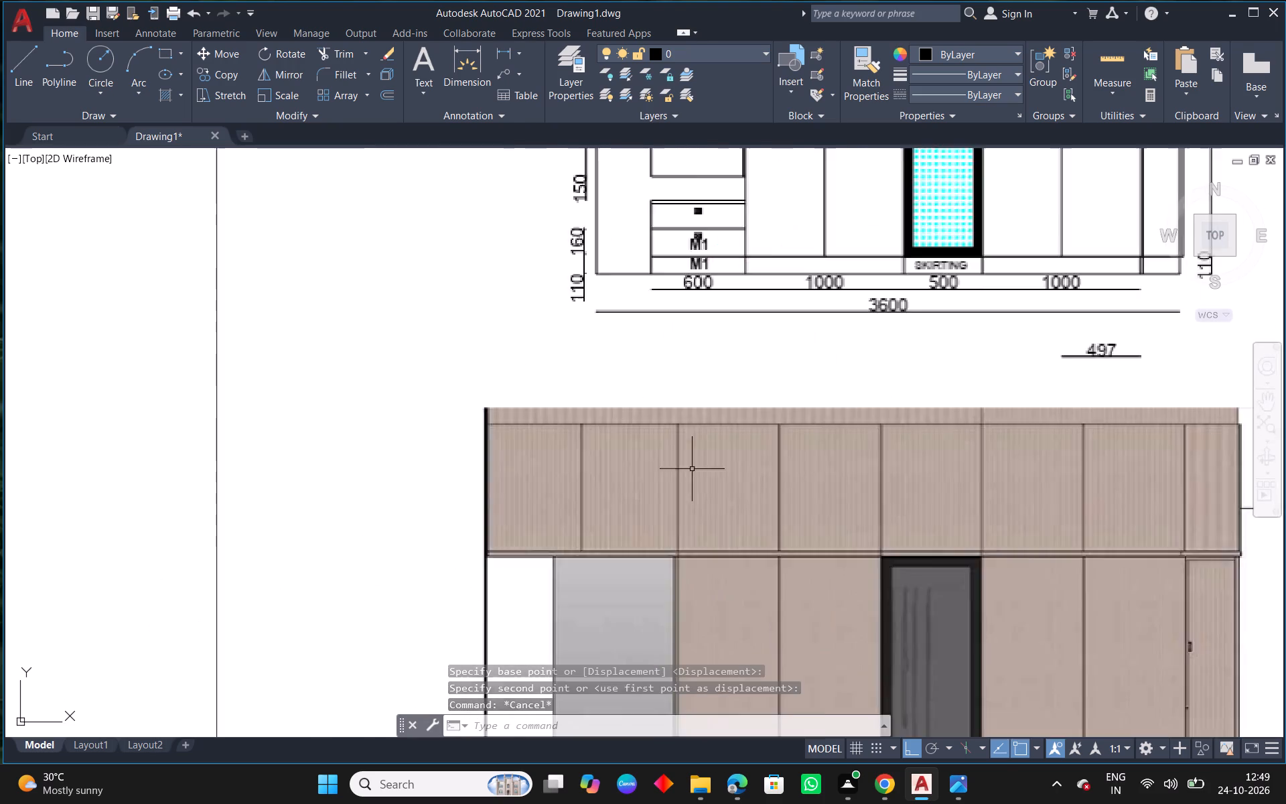
scroll(695, 465, "up", 2)
middle_click_drag(715, 329, 653, 521)
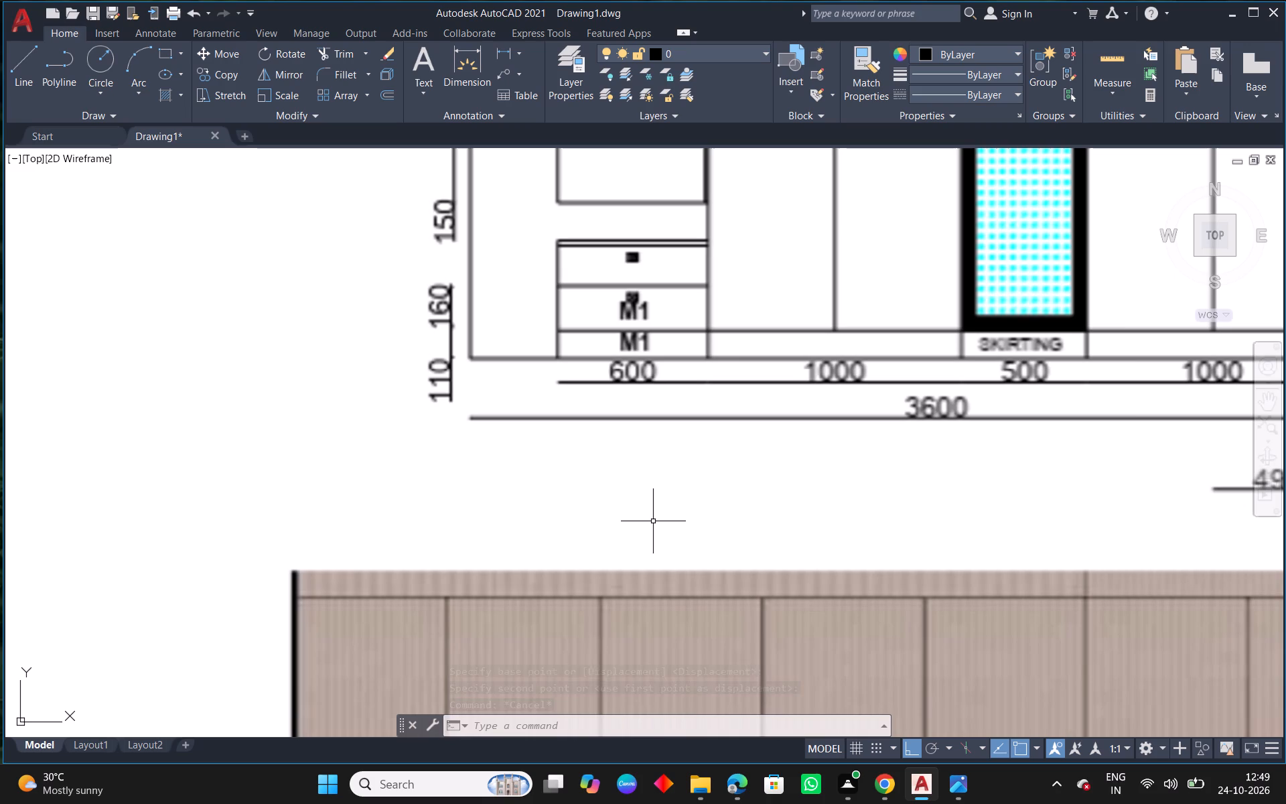
scroll(653, 521, "down", 2)
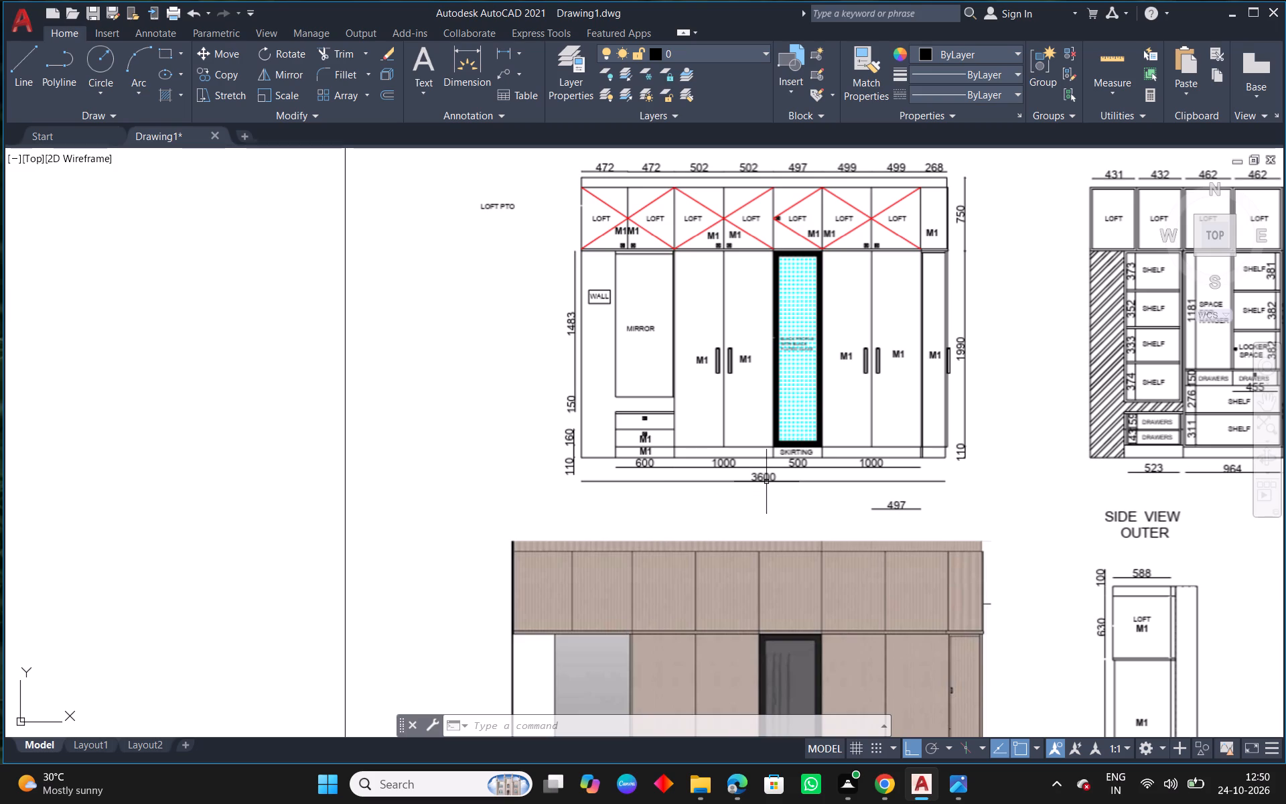
scroll(386, 393, "down", 2)
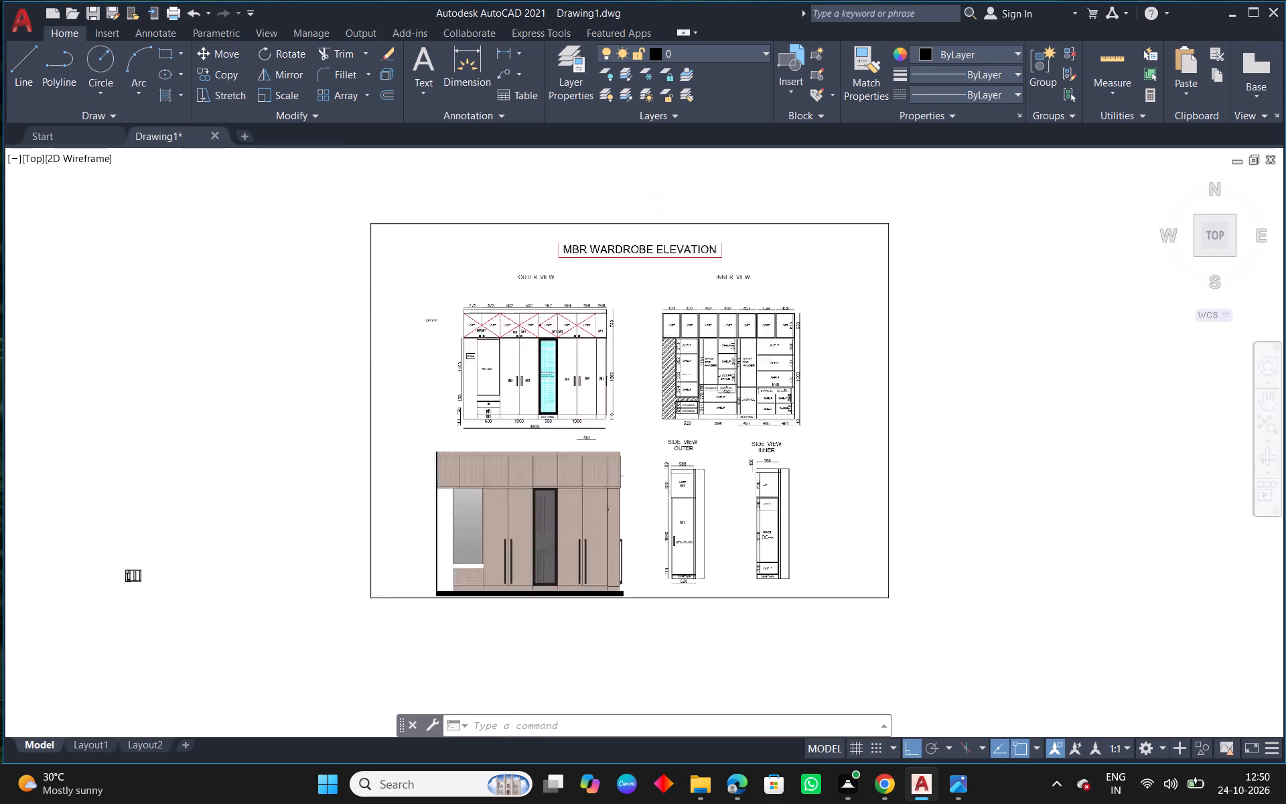
scroll(411, 405, "down", 3)
scroll(400, 458, "up", 8)
scroll(355, 586, "up", 2)
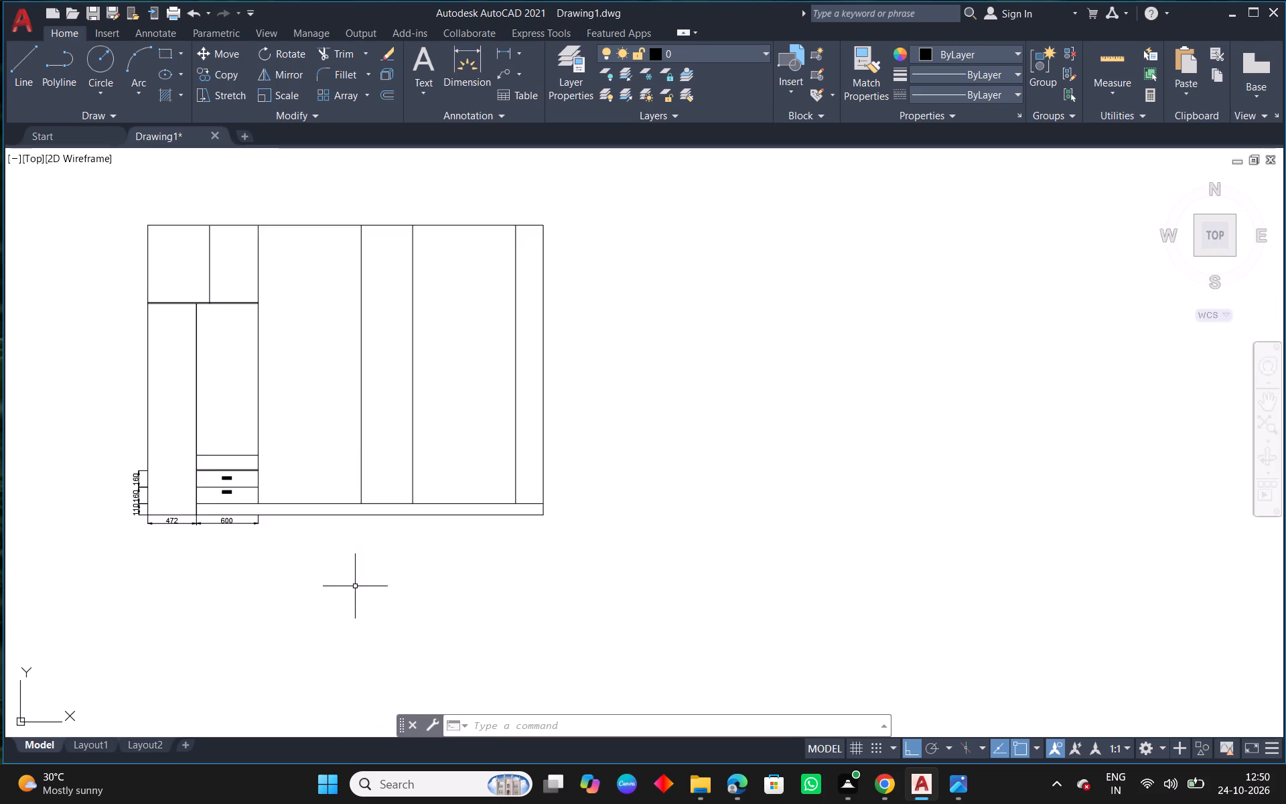
Dimension the wardrobe's overall width along its bottom edge, placed below the bay dimensions.
middle_click_drag(397, 597, 411, 579)
left_click(461, 68)
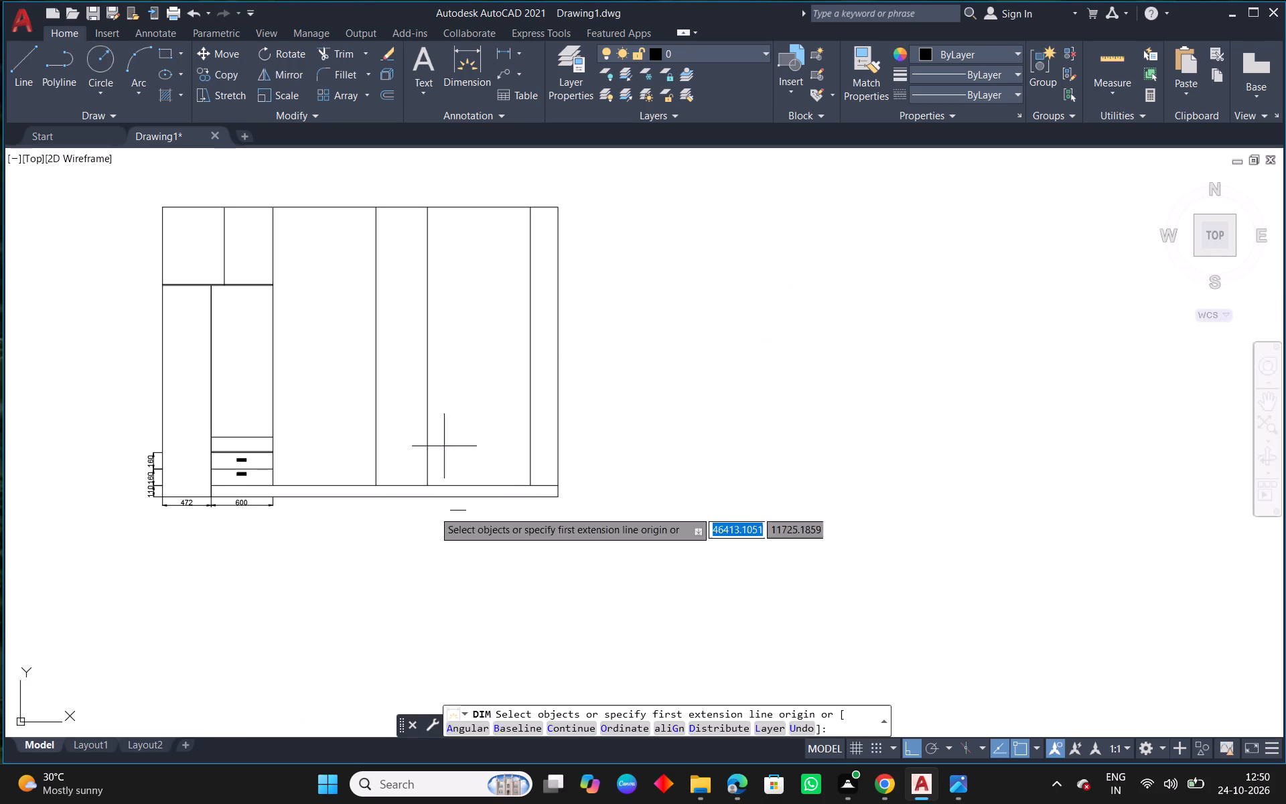
left_click(398, 498)
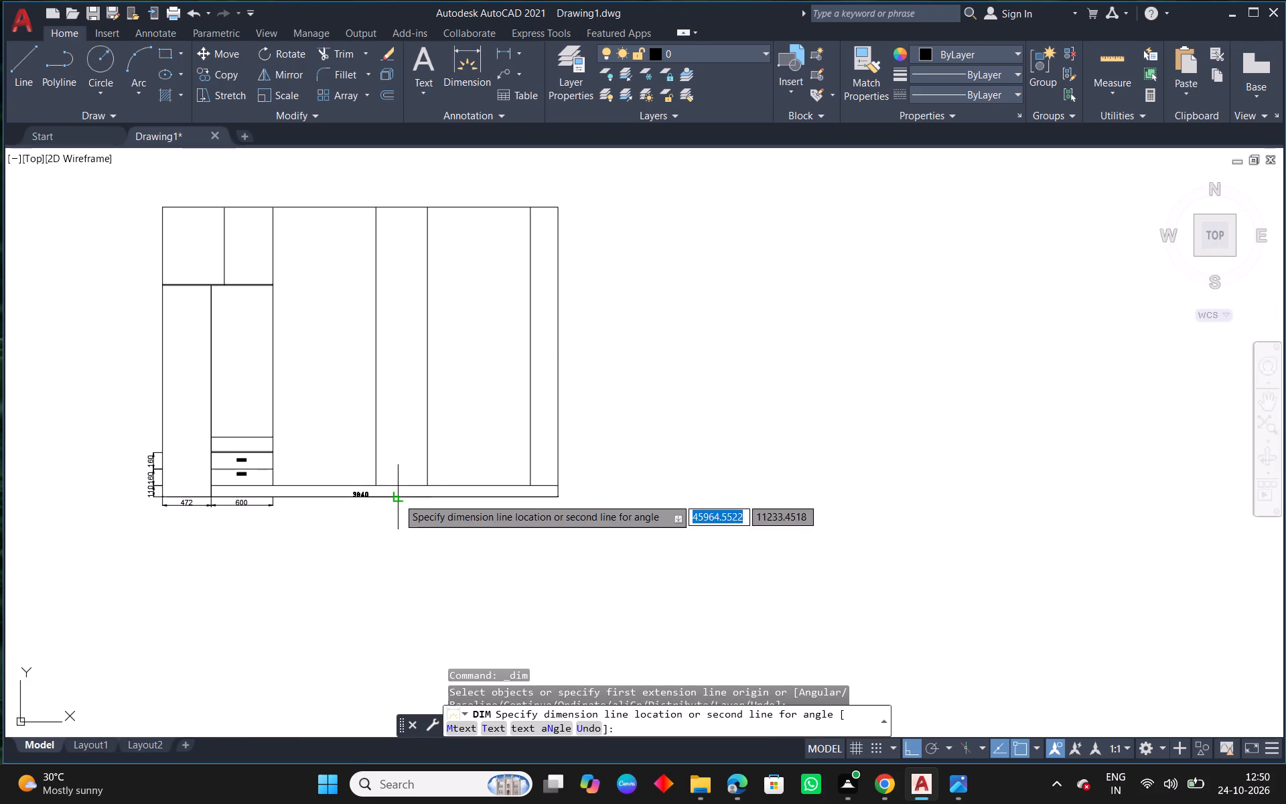
left_click(411, 528)
scroll(374, 544, "up", 4)
right_click(365, 517)
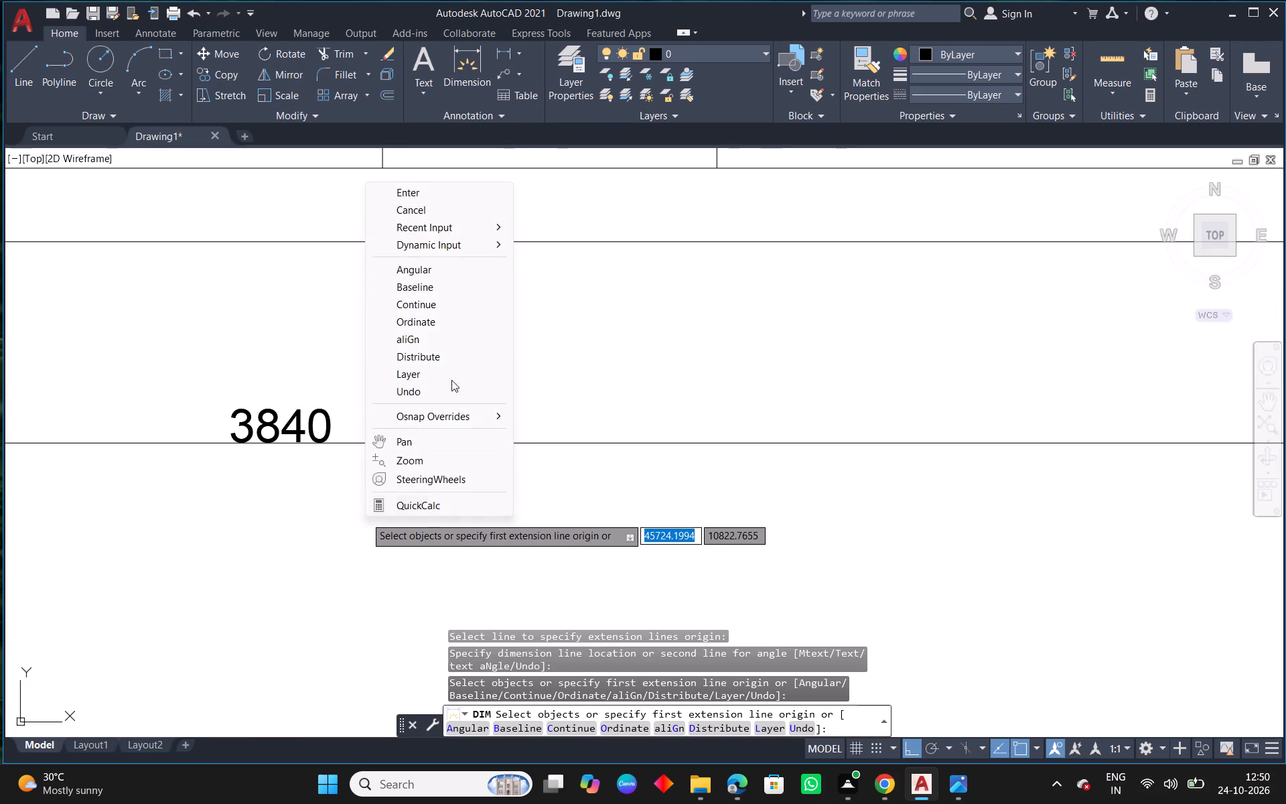
left_click(425, 187)
Compare the overall width in the reference outer view with the redrawn wardrobe's overall dimension.
scroll(374, 350, "down", 5)
middle_click_drag(794, 423, 206, 409)
scroll(195, 415, "down", 3)
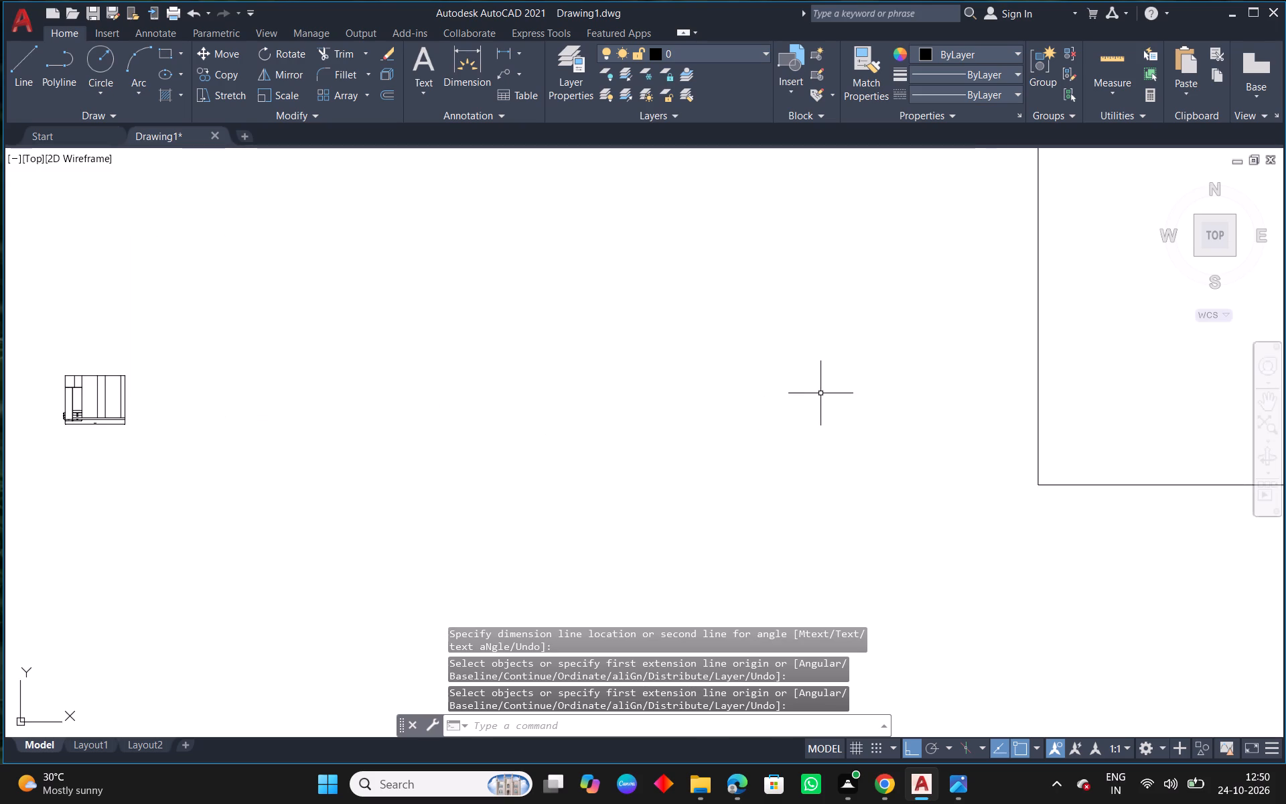
middle_click_drag(814, 393, 362, 439)
scroll(409, 424, "down", 1)
middle_click_drag(869, 376, 360, 395)
scroll(353, 411, "down", 2)
scroll(413, 258, "up", 3)
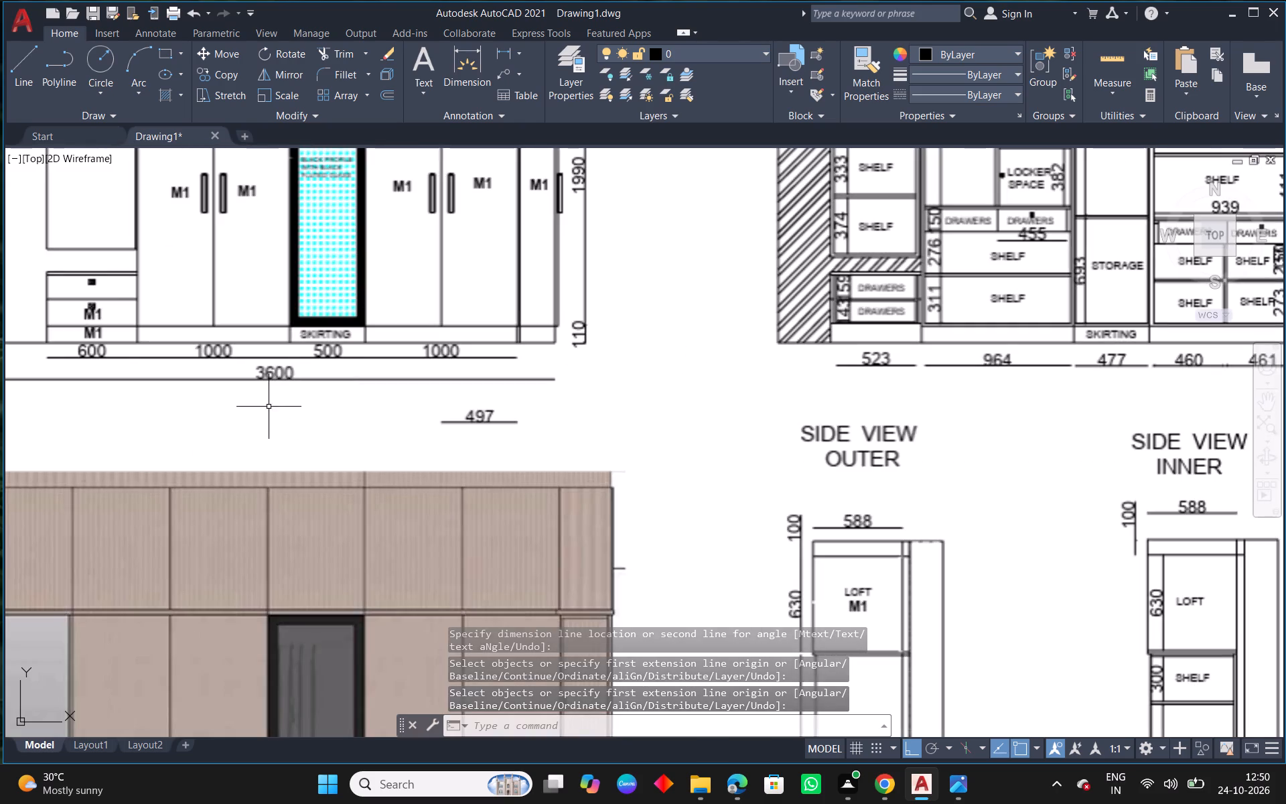
scroll(437, 365, "down", 4)
middle_click_drag(261, 497, 1014, 368)
scroll(478, 444, "up", 2)
middle_click_drag(983, 374, 374, 484)
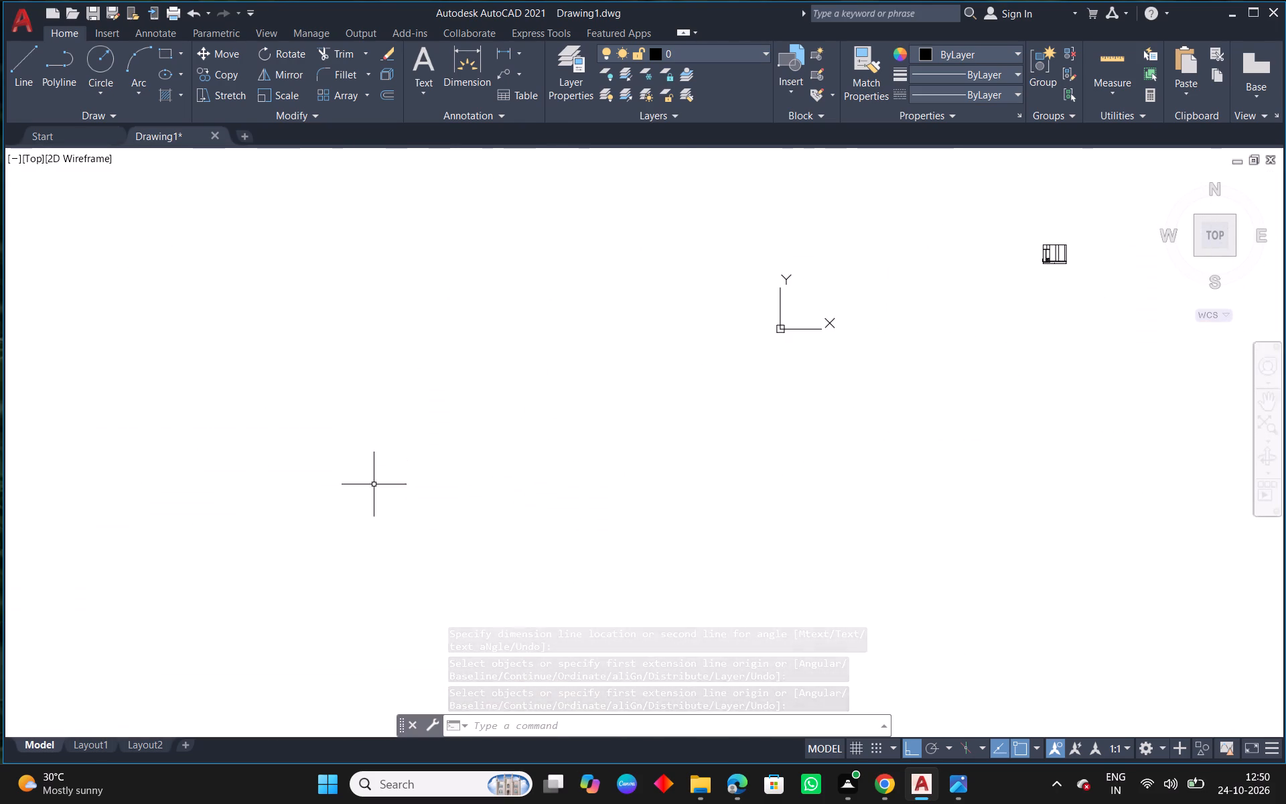
scroll(1096, 298, "up", 1)
middle_click_drag(1007, 291, 723, 415)
scroll(751, 351, "up", 4)
scroll(624, 419, "up", 2)
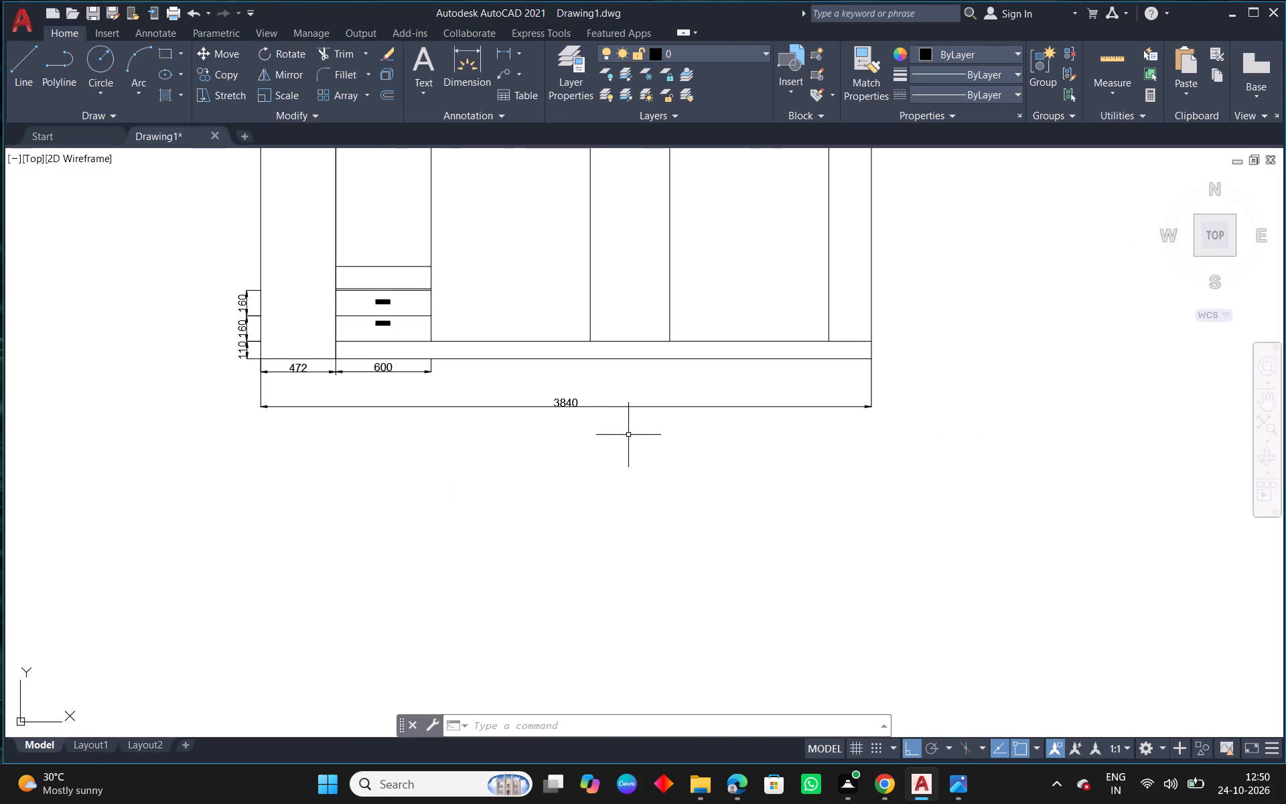
Draw a separate horizontal line 3600 long in the empty space to the right of the wardrobe elevation.
scroll(627, 438, "down", 2)
middle_click_drag(1125, 442, 876, 473)
type("L")
key("space")
left_click(665, 452)
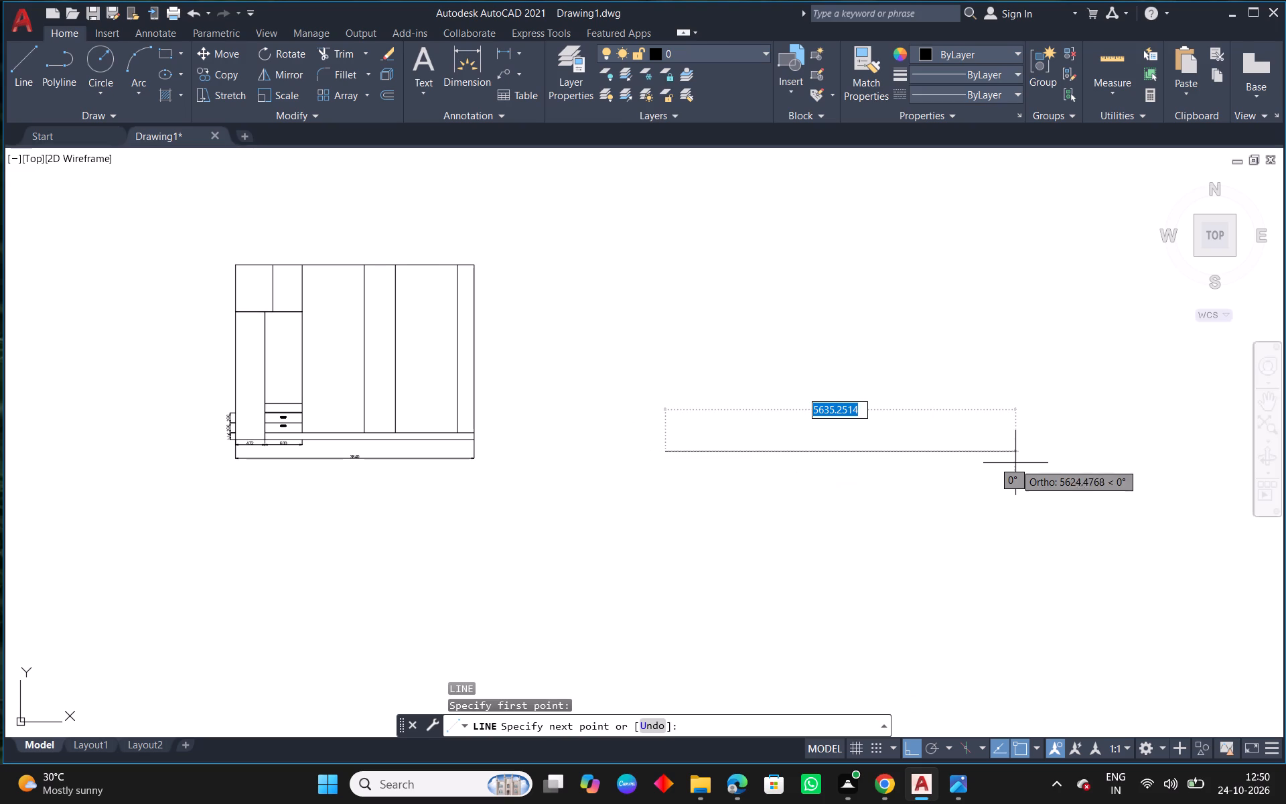
type("3600")
key("Return")
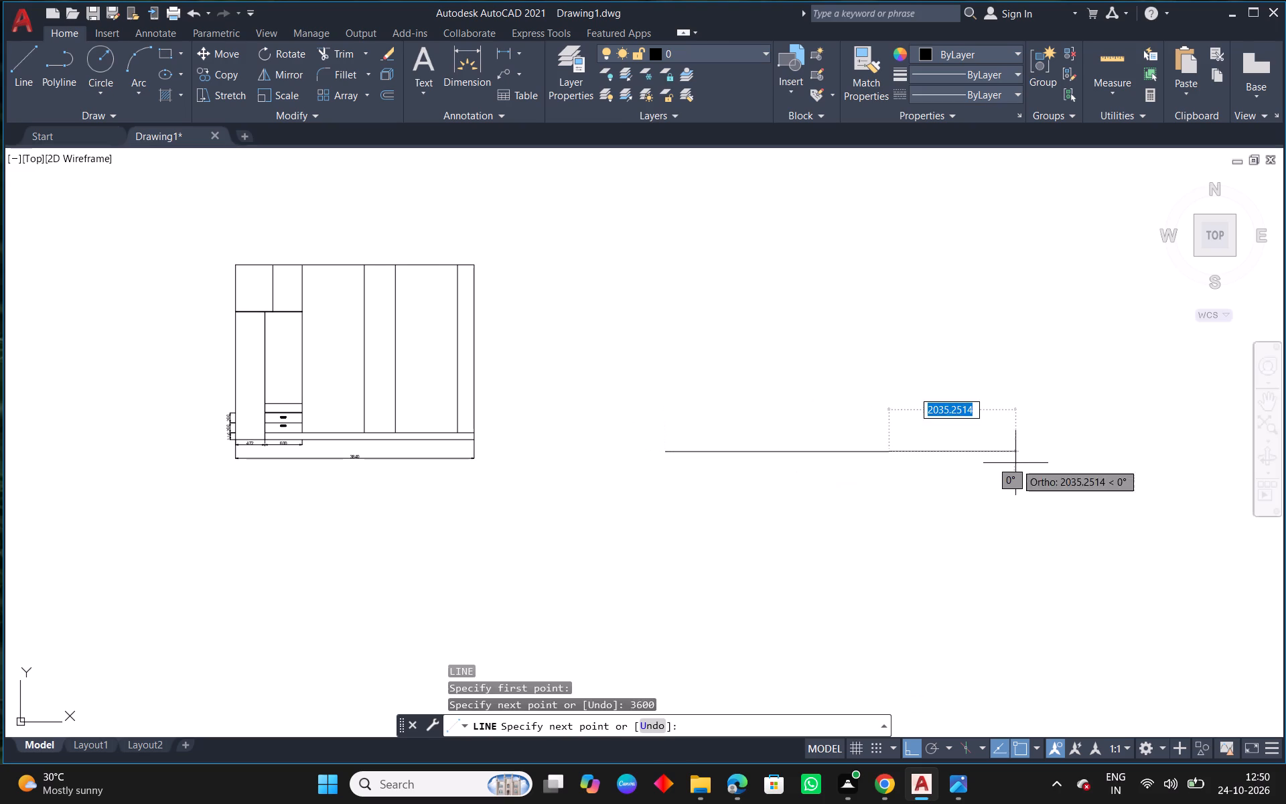
key("Return")
key("Escape")
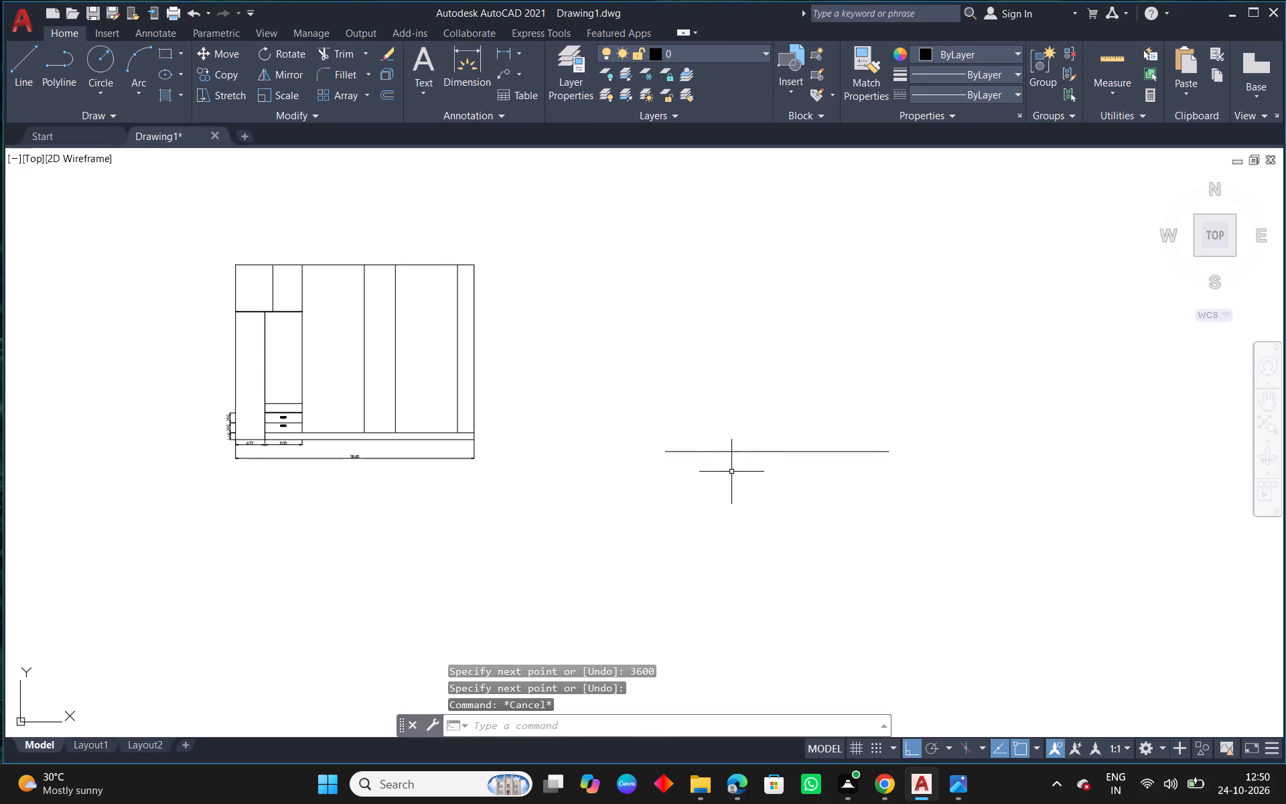
Examine the reference outer view's loft and bay widths against its overall width.
scroll(629, 475, "down", 4)
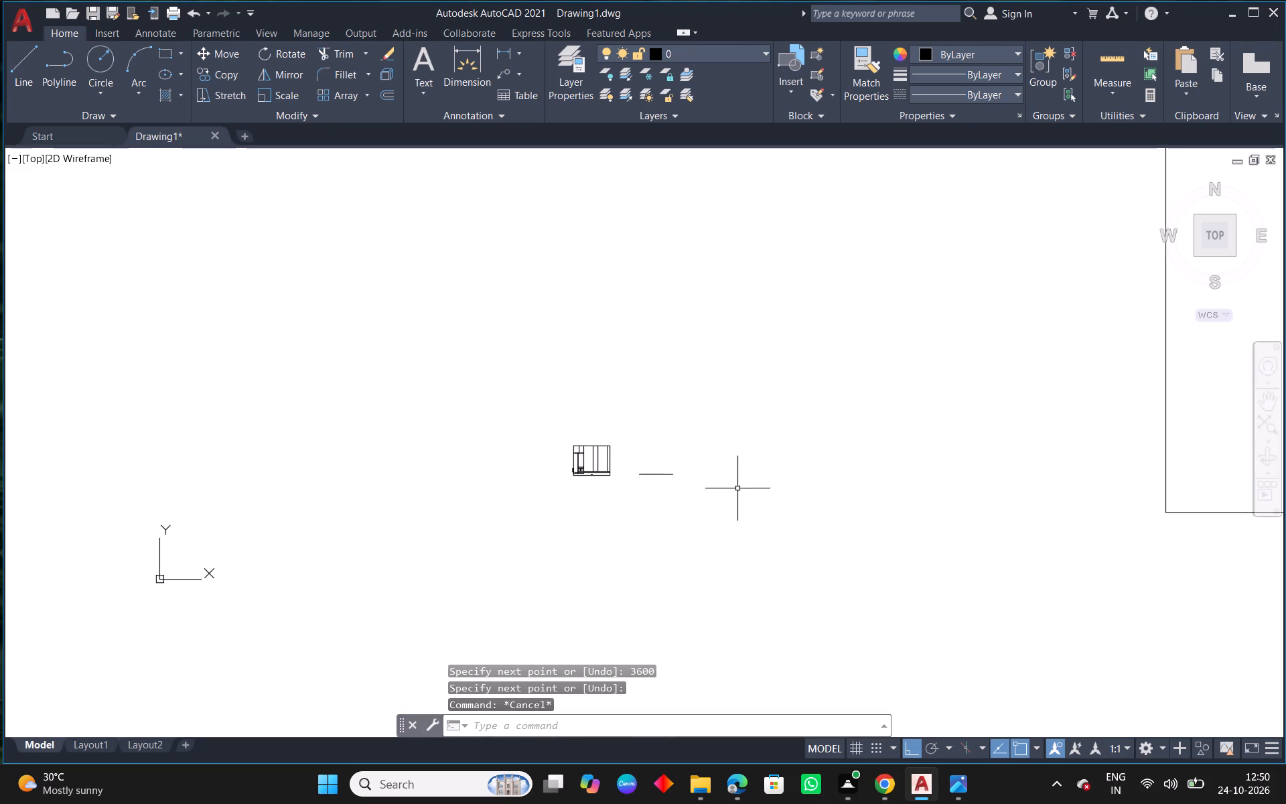
scroll(737, 488, "down", 3)
middle_click_drag(915, 458, 717, 470)
scroll(758, 408, "up", 4)
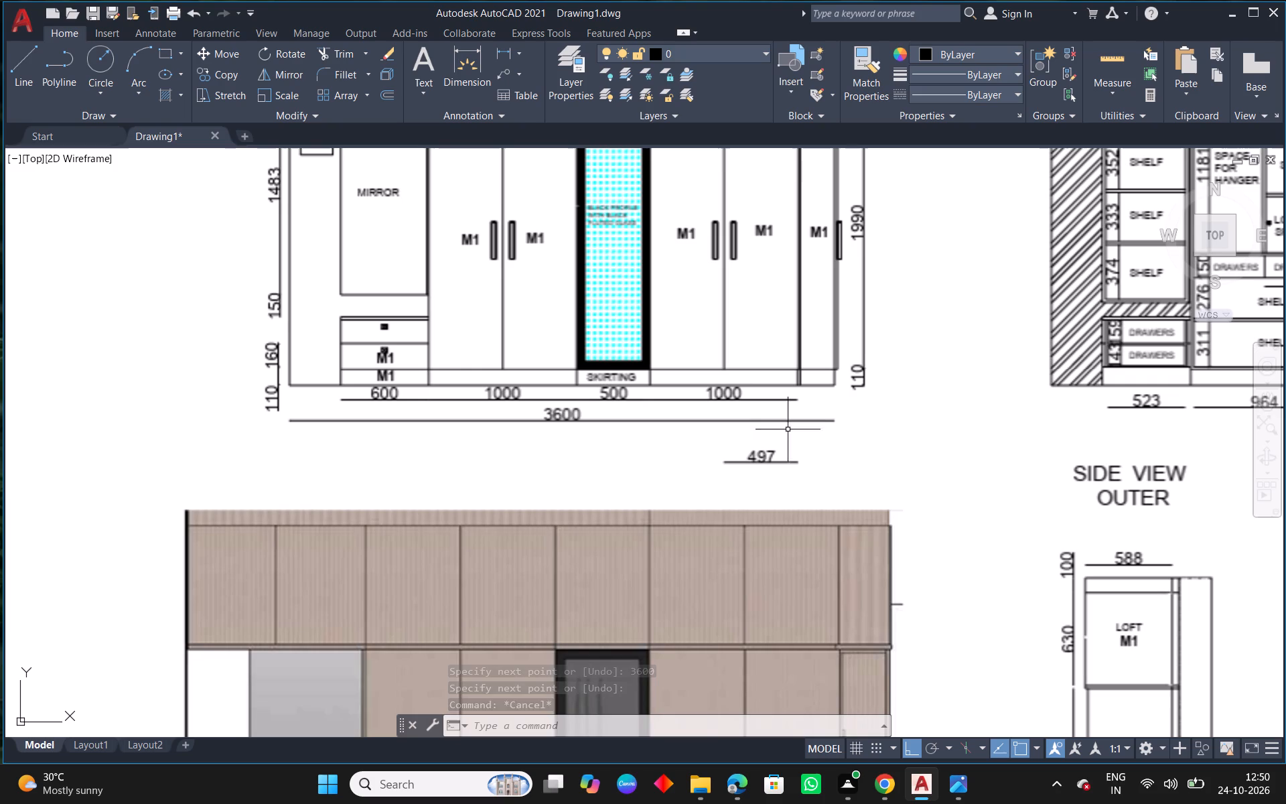
scroll(828, 474, "down", 2)
scroll(847, 427, "up", 1)
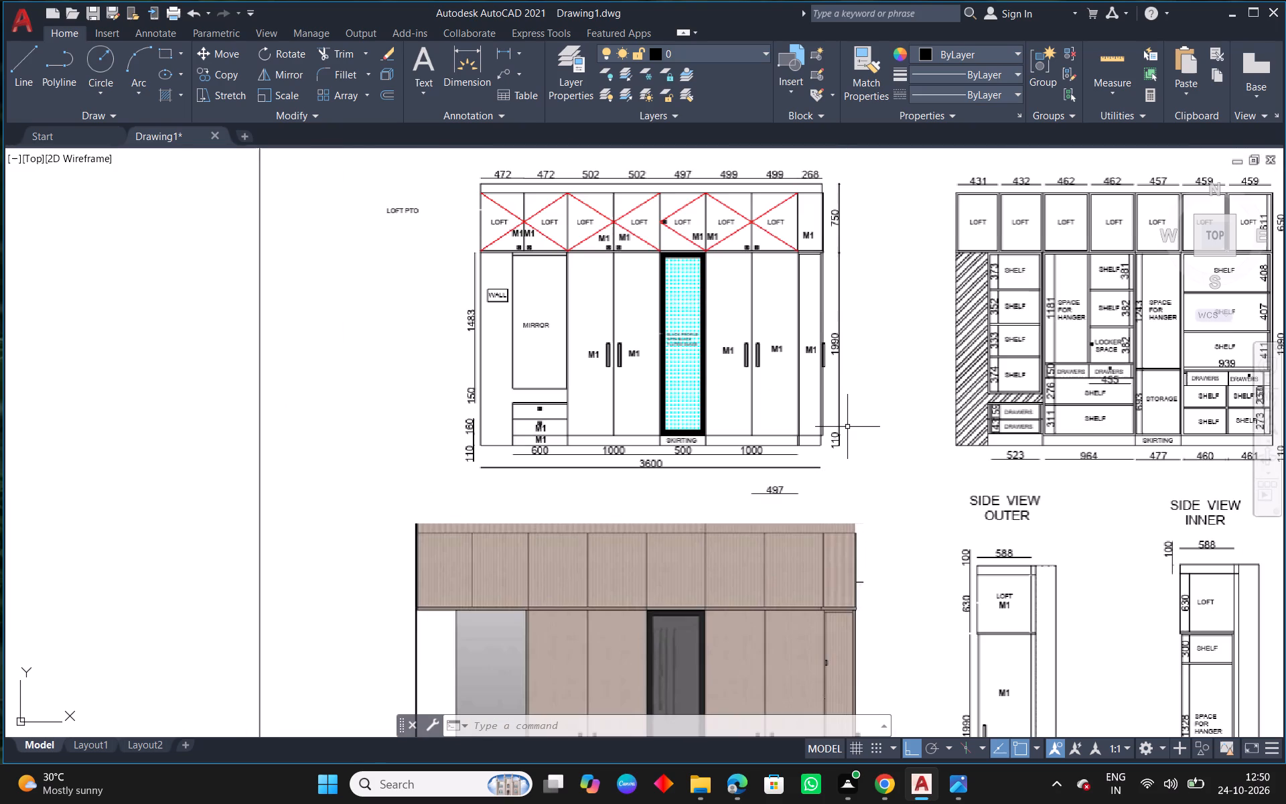
key("Escape")
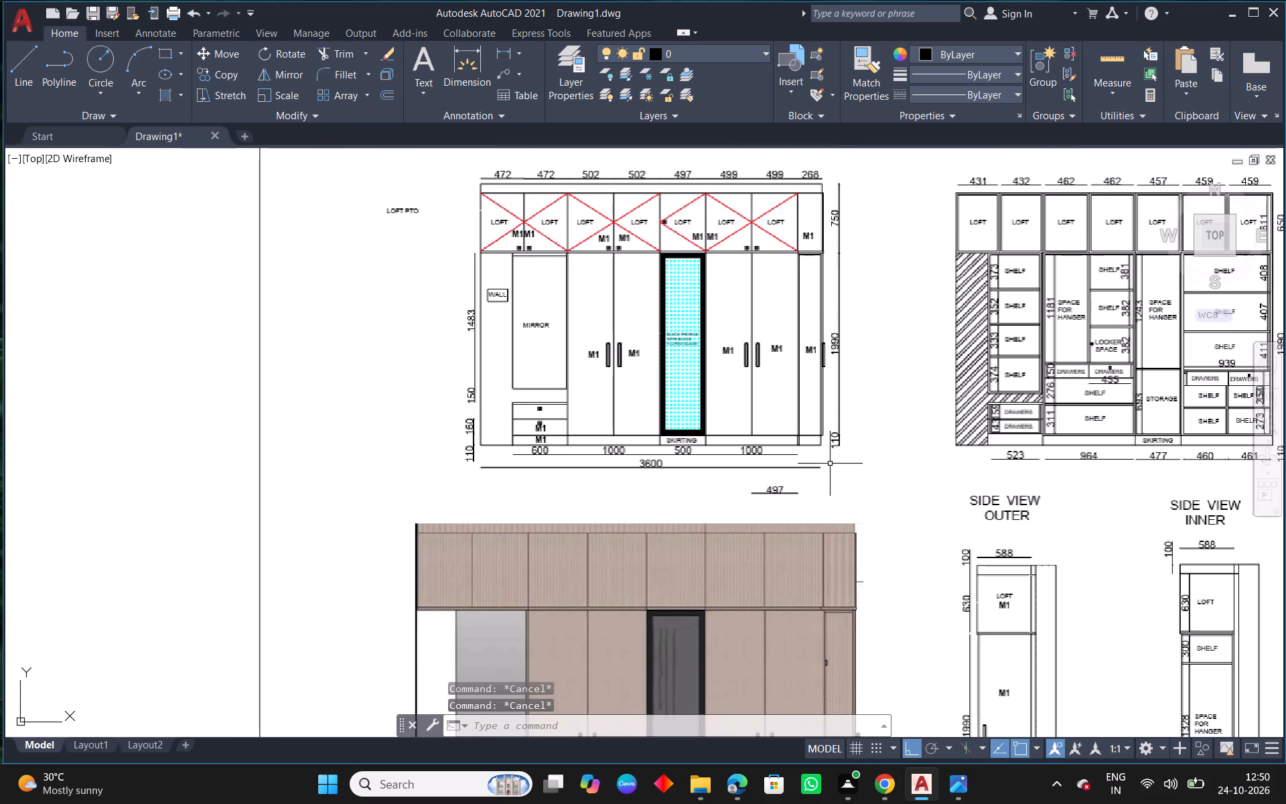
Draw the skirting outline from the separate 3600 line's right end: 110 up, with a horizontal line back above its left end.
middle_click_drag(685, 464, 821, 381)
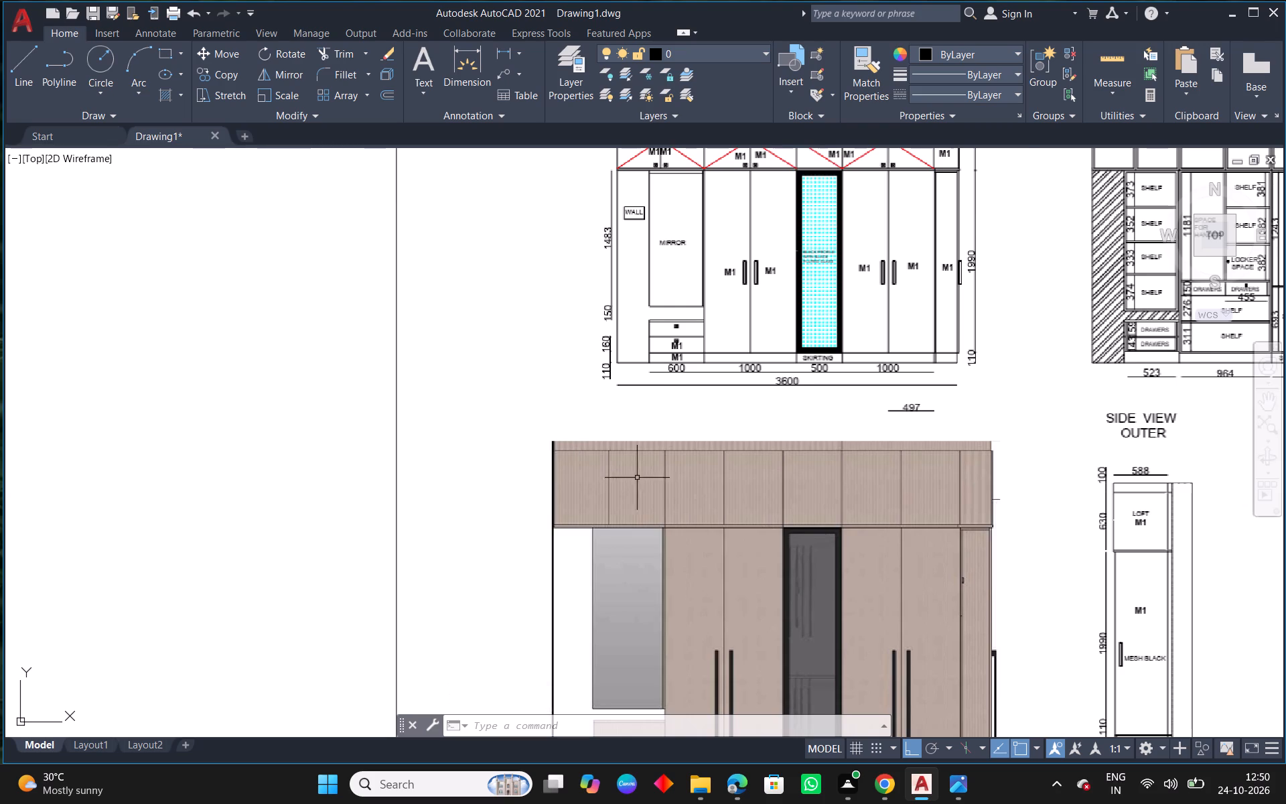
scroll(693, 494, "down", 1)
middle_click_drag(678, 519, 973, 373)
scroll(494, 497, "up", 3)
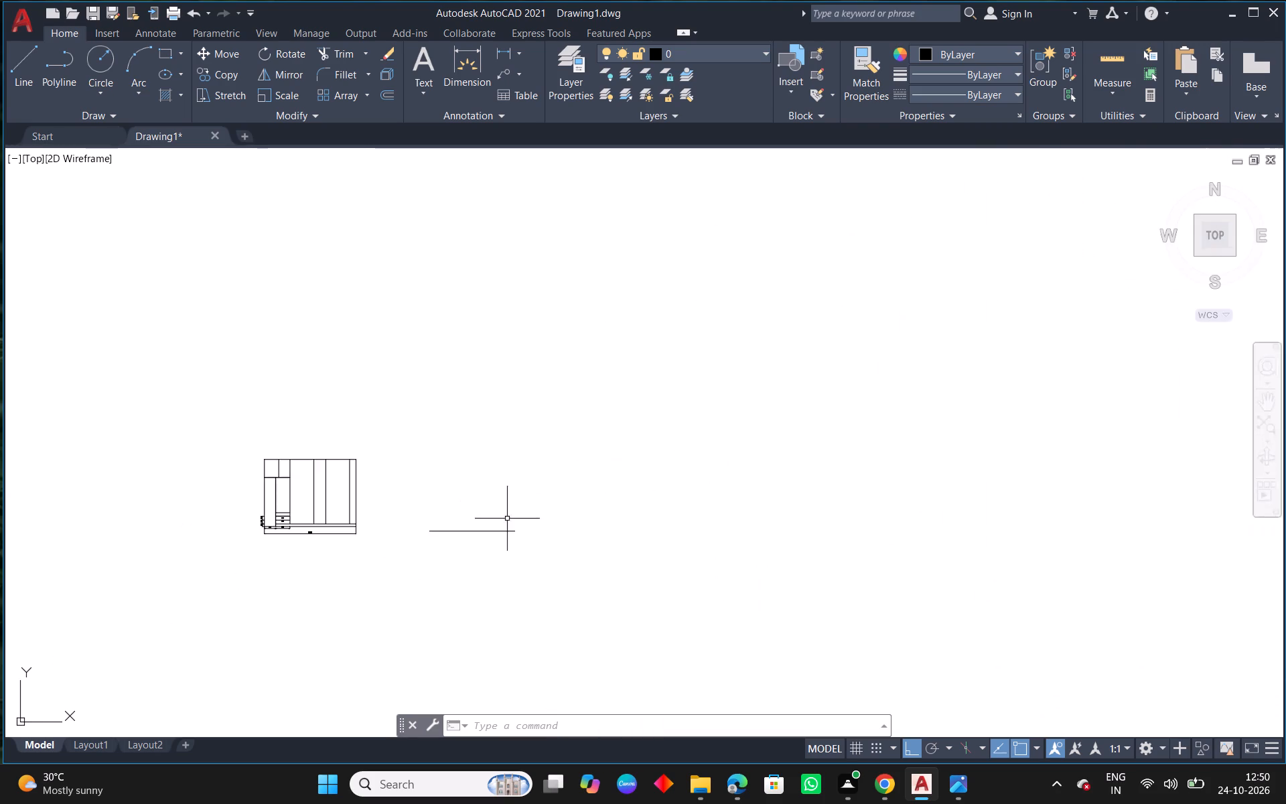
scroll(567, 515, "down", 3)
middle_click_drag(750, 486, 340, 577)
scroll(825, 280, "up", 2)
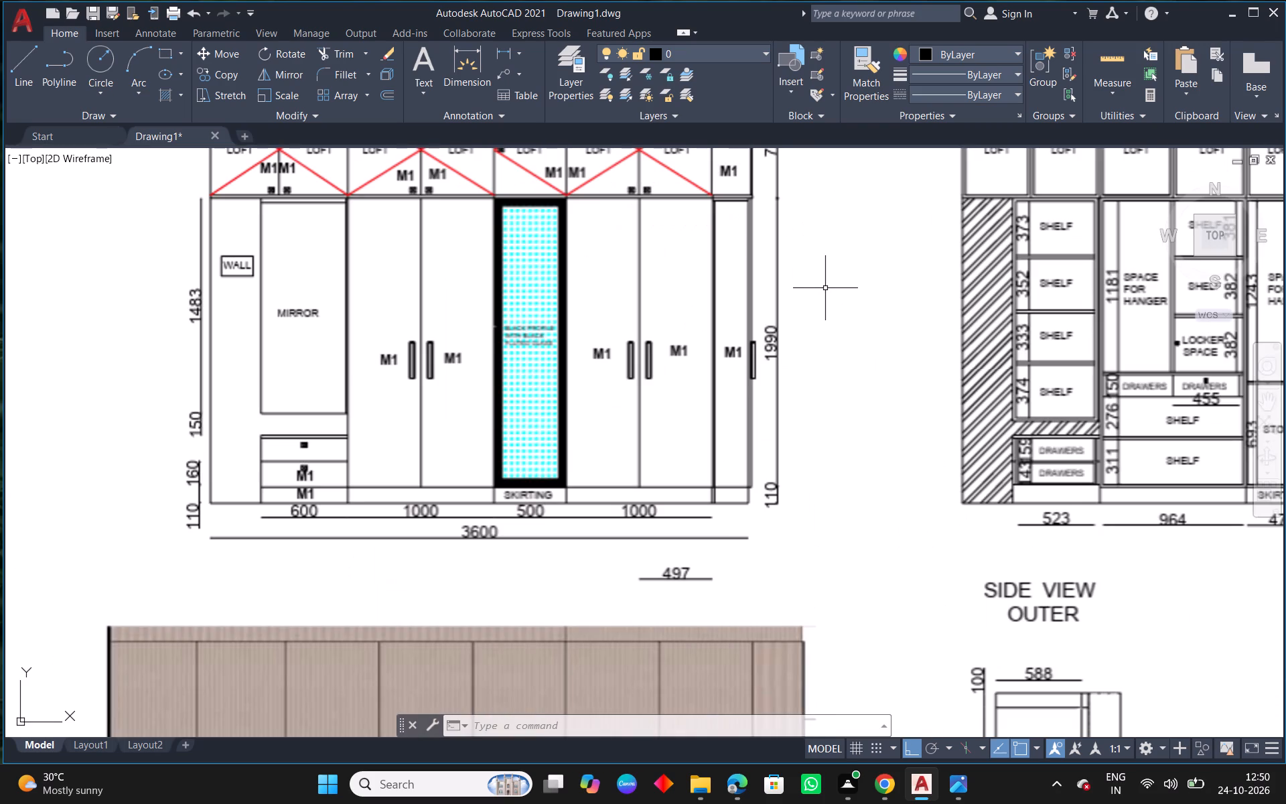
scroll(833, 317, "down", 1)
middle_click_drag(848, 396, 981, 232)
scroll(877, 314, "down", 1)
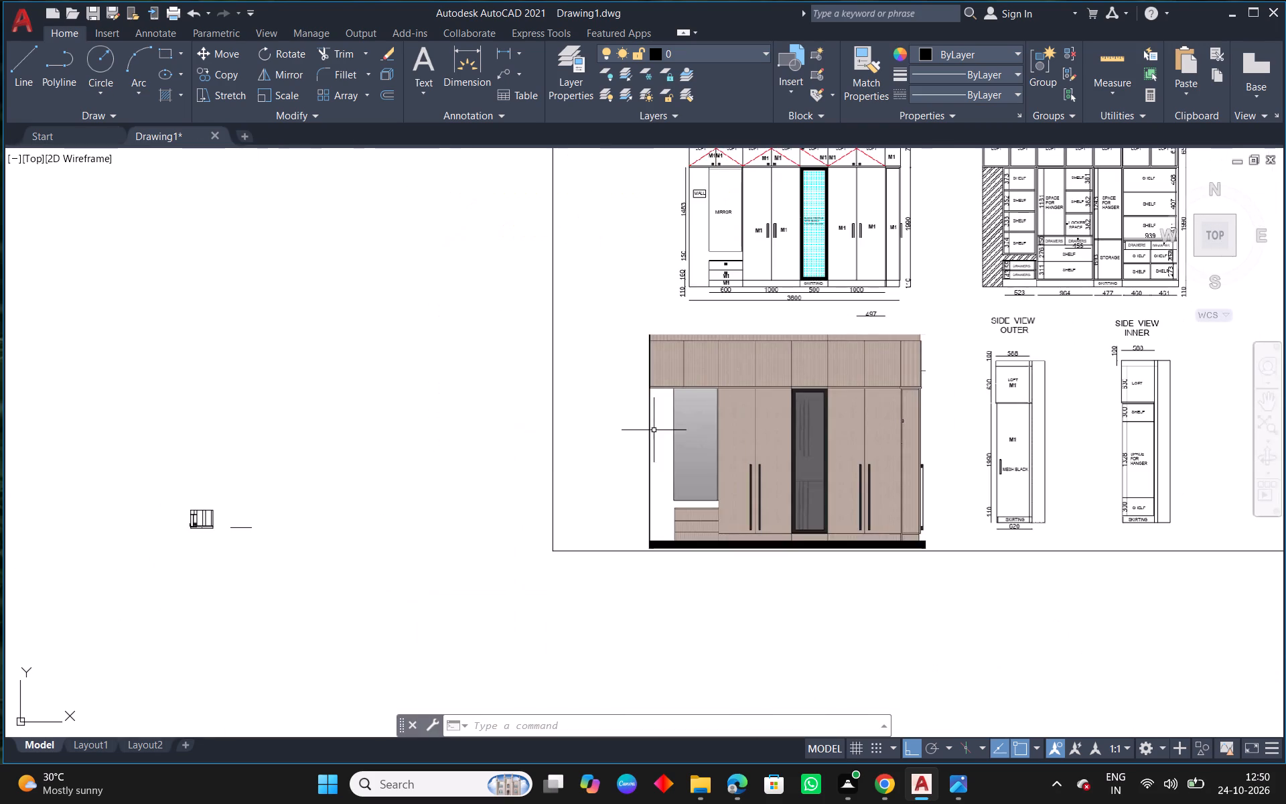
scroll(320, 517, "up", 2)
middle_click_drag(298, 513, 658, 448)
type("L")
key("space")
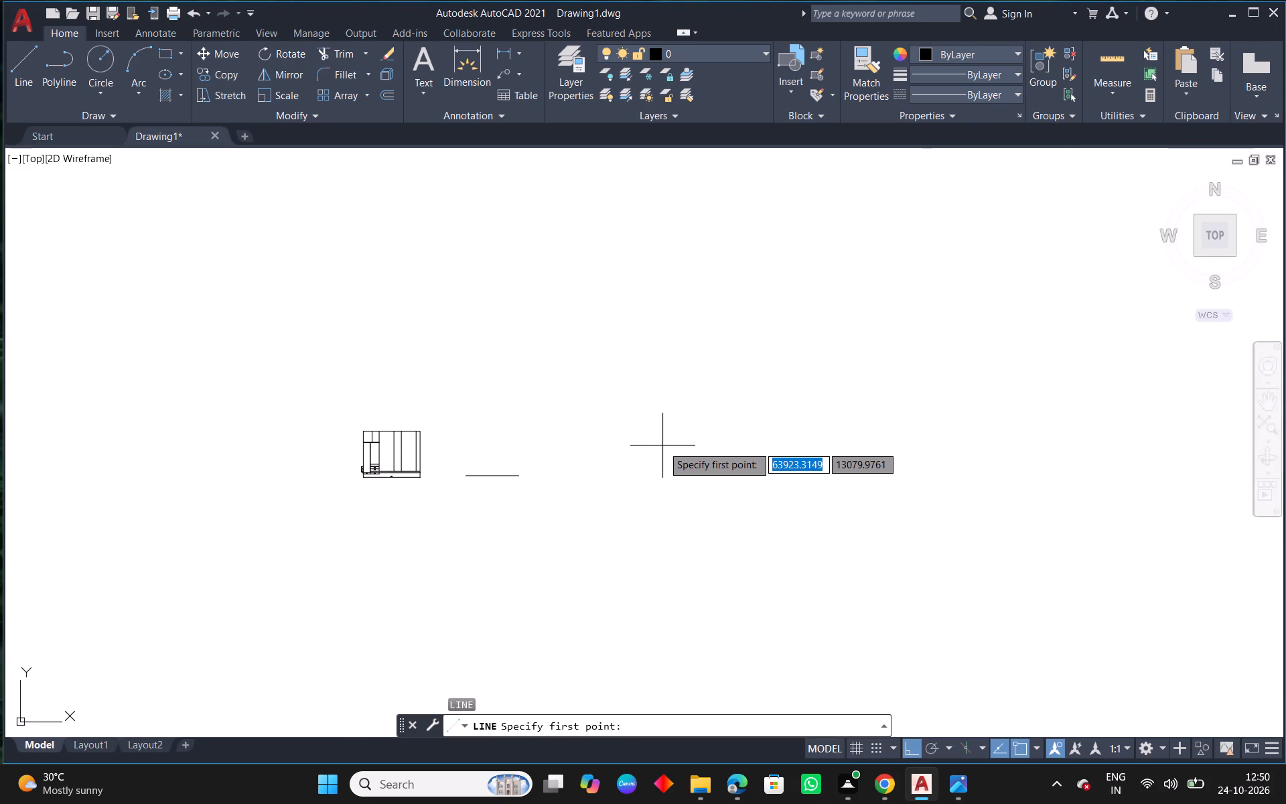
scroll(500, 497, "up", 2)
left_click(549, 448)
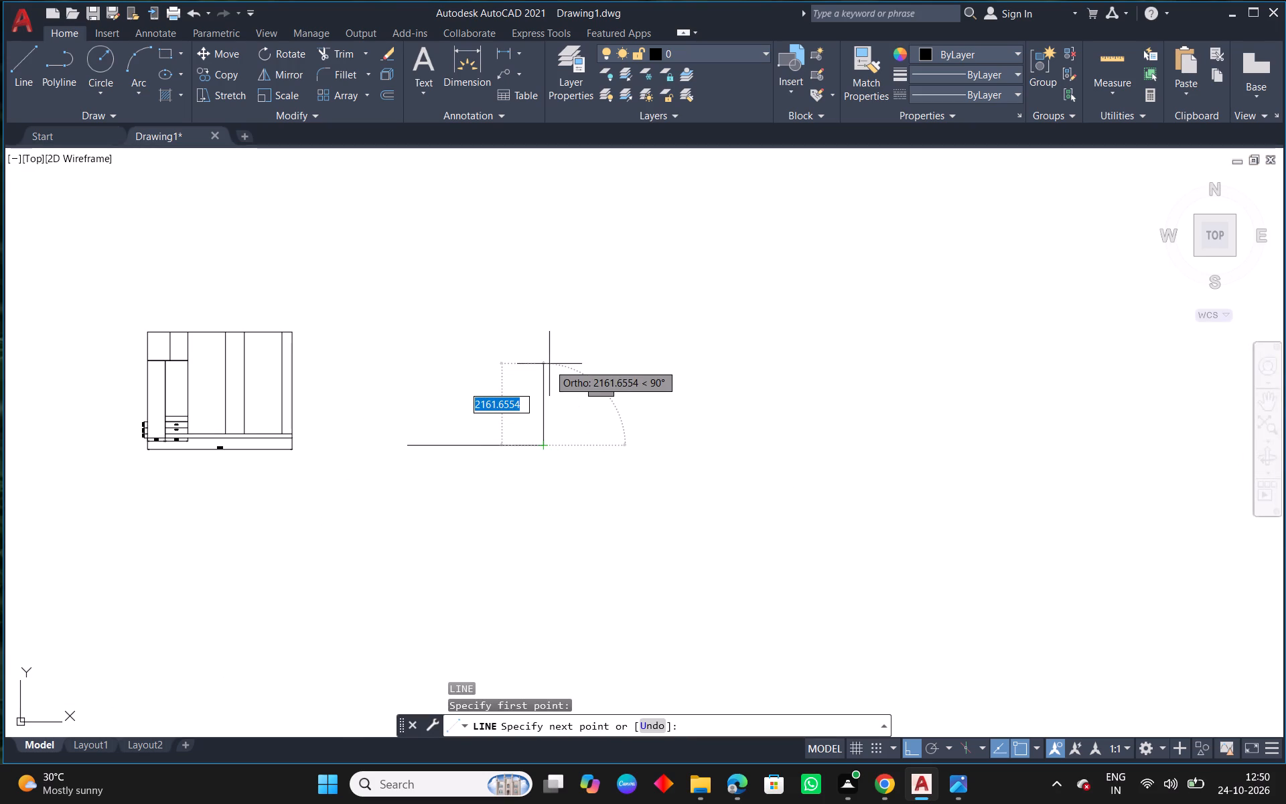
type("110")
key("Return")
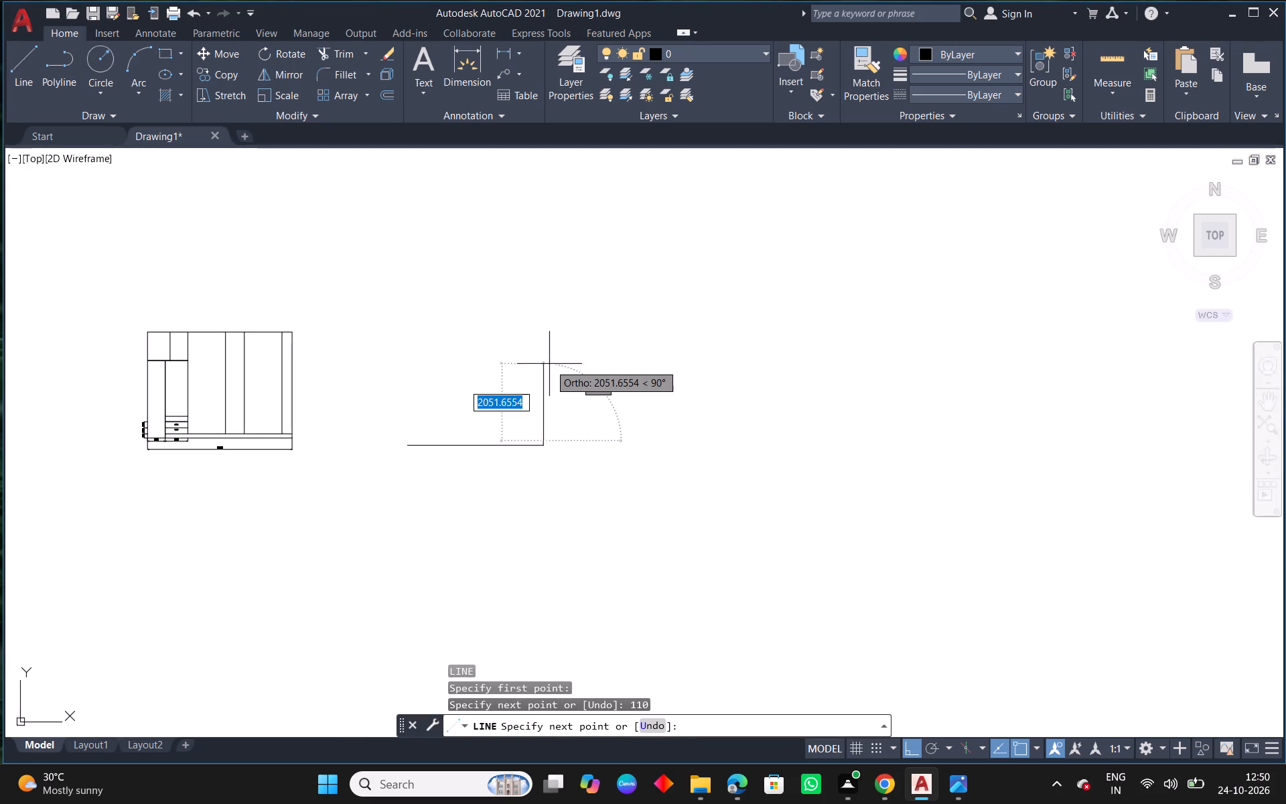
scroll(413, 445, "up", 3)
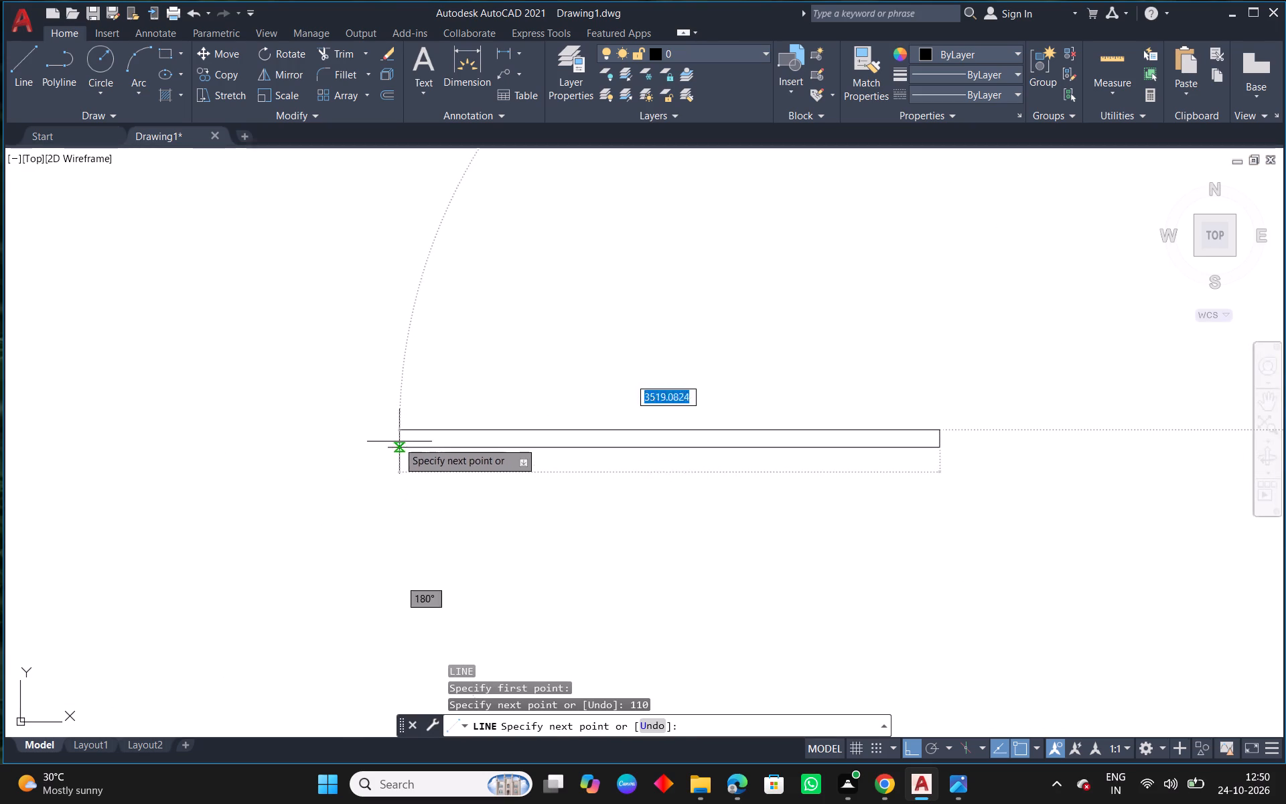
left_click(388, 432)
key("Escape")
Offset the skirting's top line upward by 1990 for the shutter height.
scroll(453, 429, "down", 10)
middle_click_drag(802, 462, 732, 455)
scroll(693, 401, "up", 4)
scroll(567, 468, "down", 3)
middle_click_drag(463, 545, 627, 439)
scroll(518, 487, "up", 7)
key("Escape")
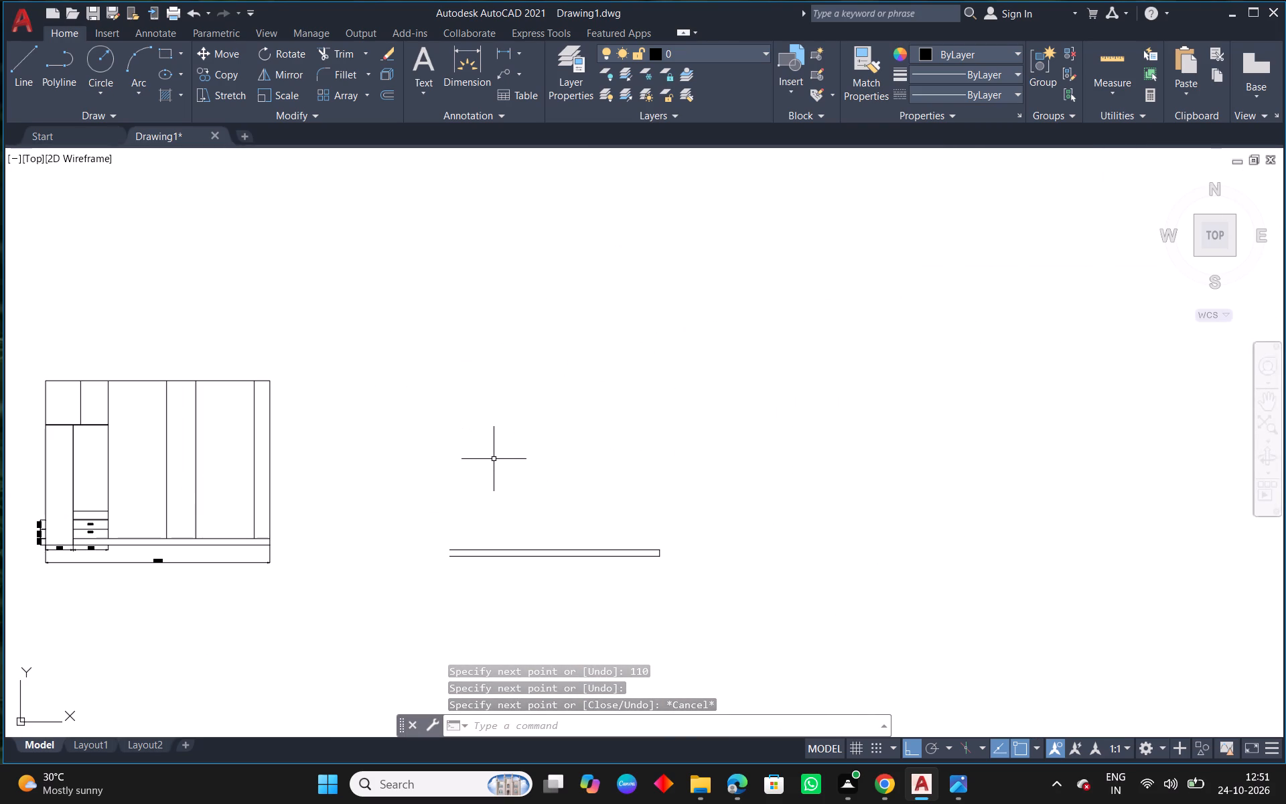
type("O 1990")
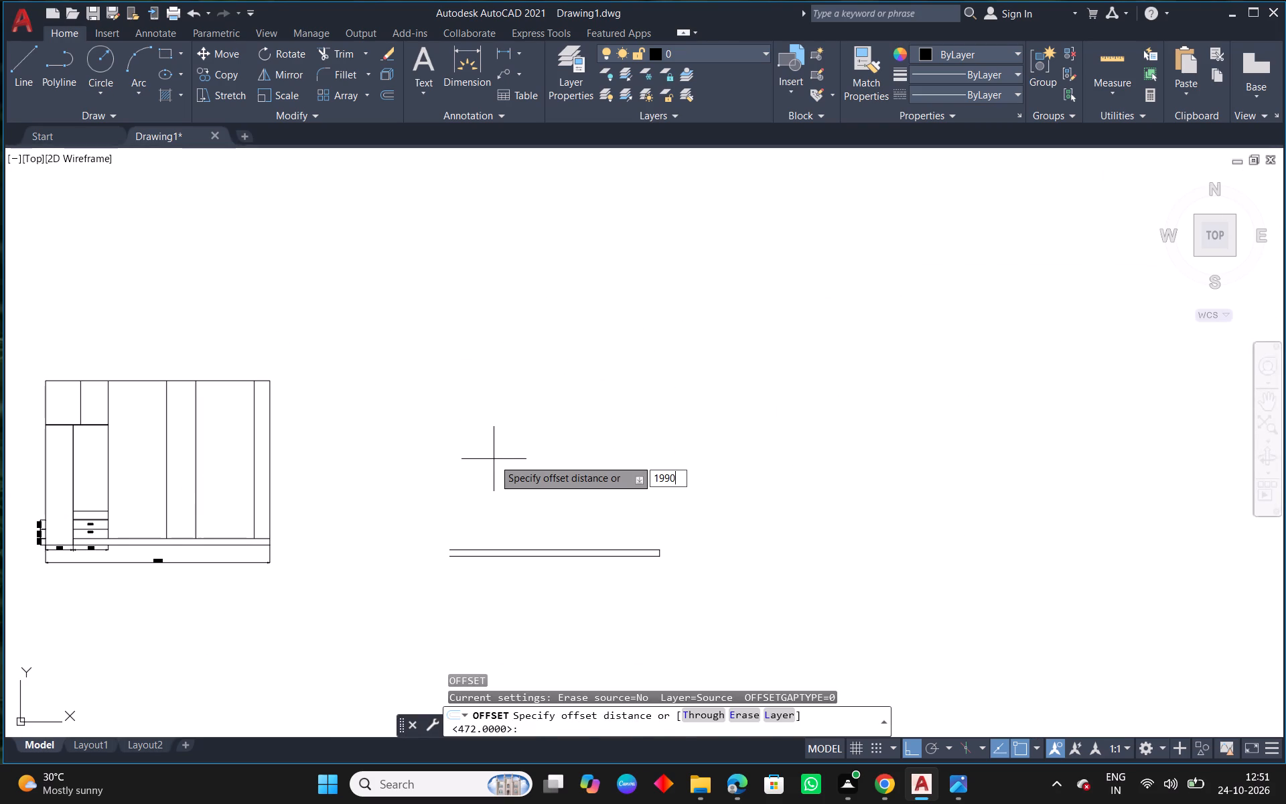
key("Return")
left_click(628, 549)
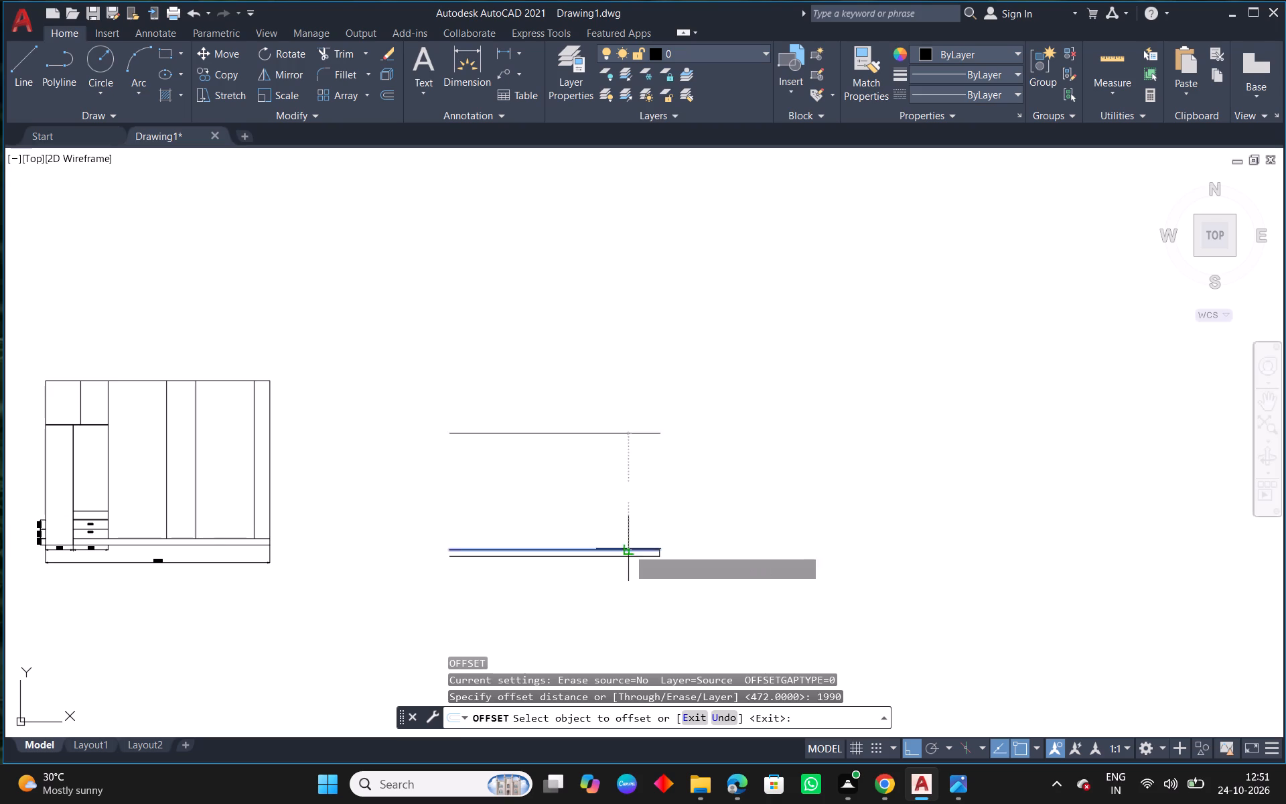
left_click(618, 480)
key("Escape")
Offset the shutter top line upward by 750 for the loft's top edge.
scroll(512, 422, "down", 5)
middle_click_drag(747, 410, 350, 549)
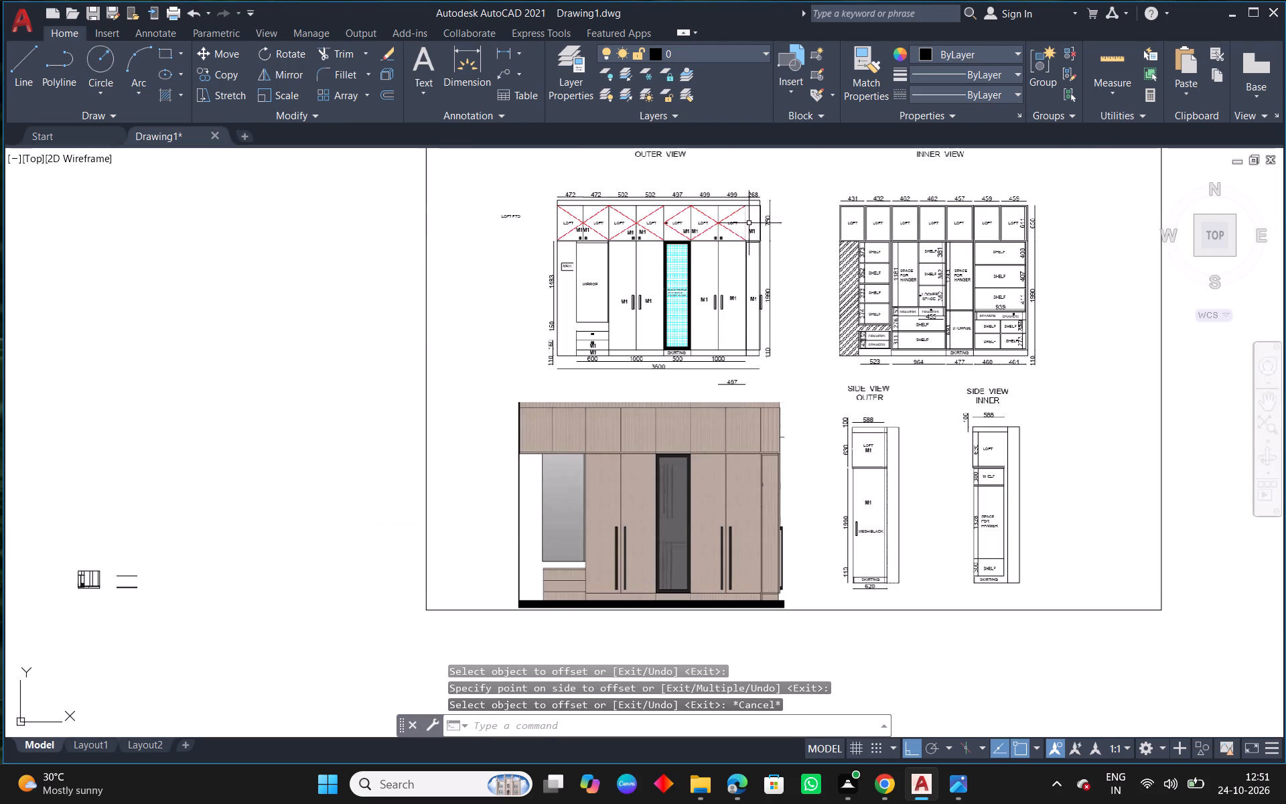
scroll(757, 194, "up", 2)
scroll(763, 318, "down", 3)
middle_click_drag(626, 484, 773, 380)
scroll(512, 441, "up", 3)
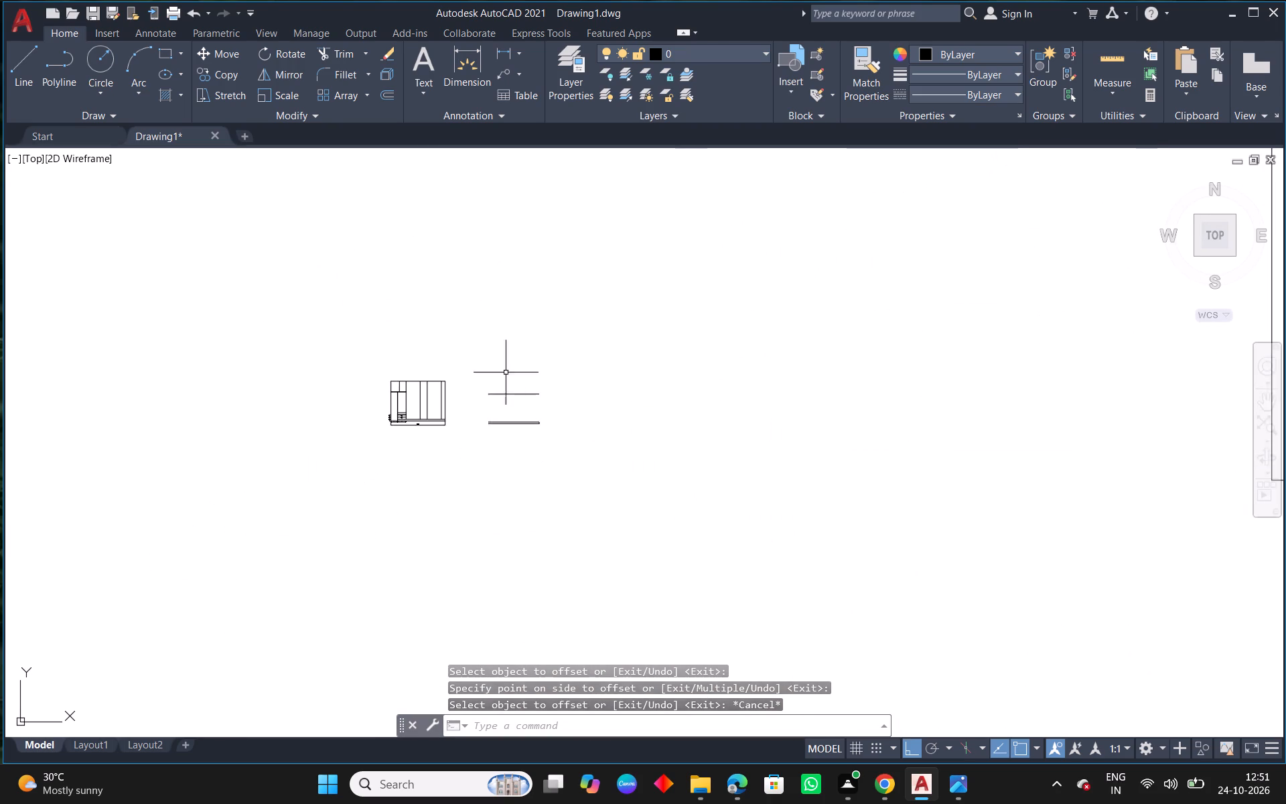
scroll(508, 371, "up", 3)
type("O 750")
key("Return")
left_click_drag(607, 464, 607, 444)
left_click(601, 400)
key("Escape")
Fillet the loft's top line with the short right-hand vertical to form the outline's full-height right edge.
key("f")
key("space")
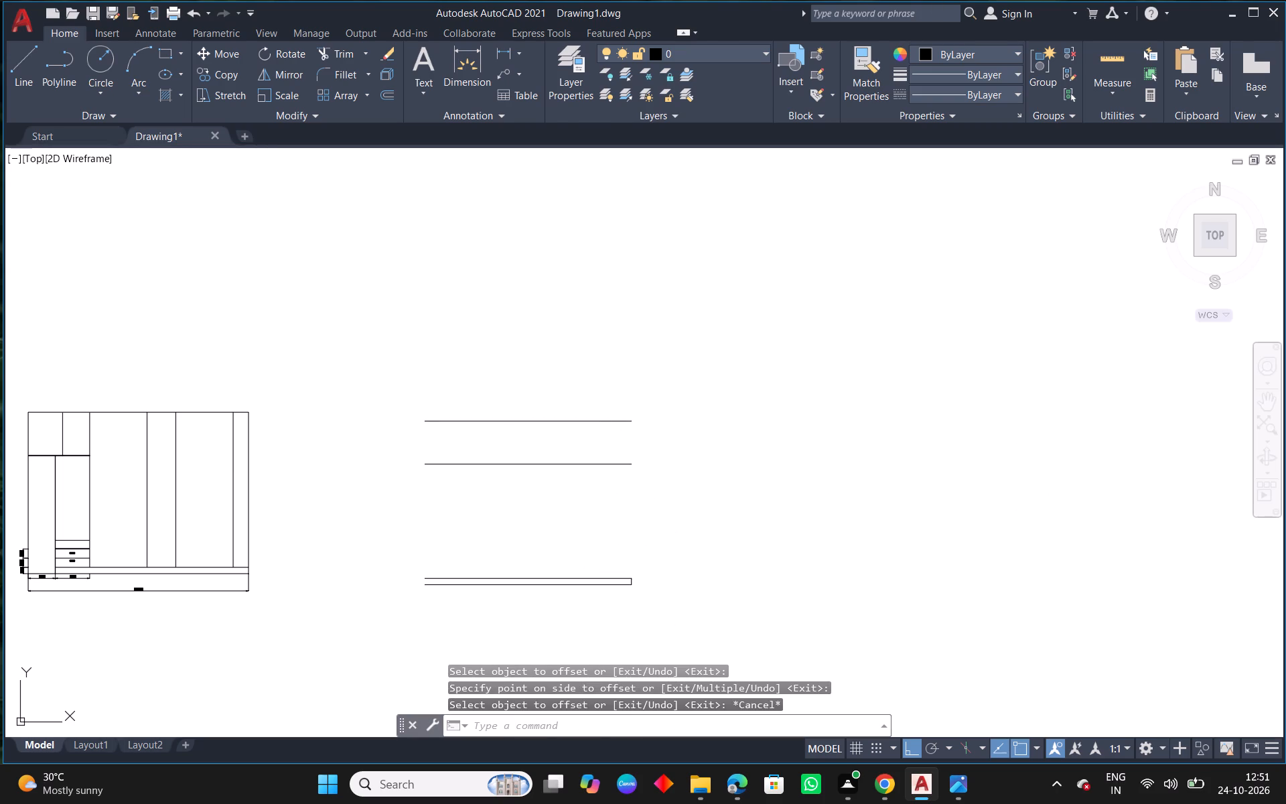
left_click(612, 420)
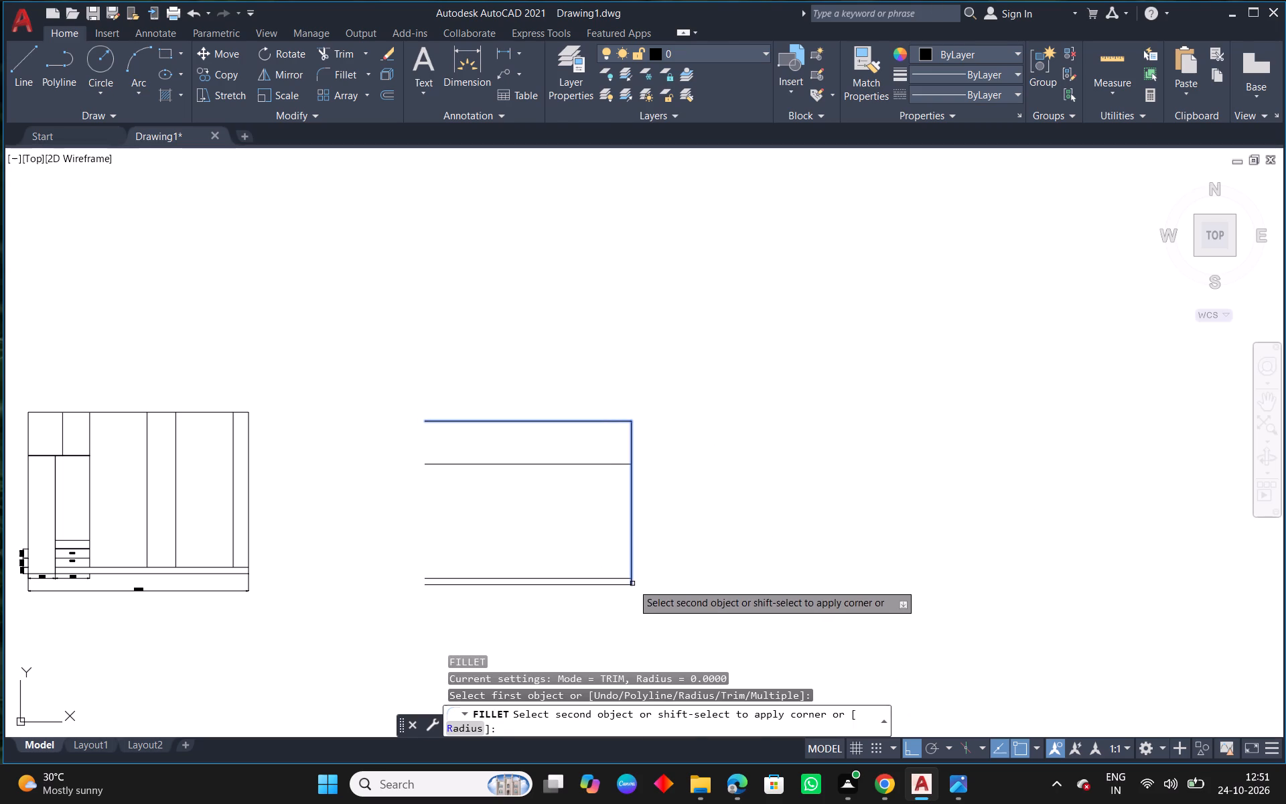
left_click(632, 584)
key("Escape")
Offset the new outline's right edge inward by 268, matching the narrow end bay in the reference outer view.
scroll(553, 527, "down", 4)
middle_click_drag(778, 447, 390, 539)
scroll(382, 541, "down", 3)
scroll(622, 389, "up", 3)
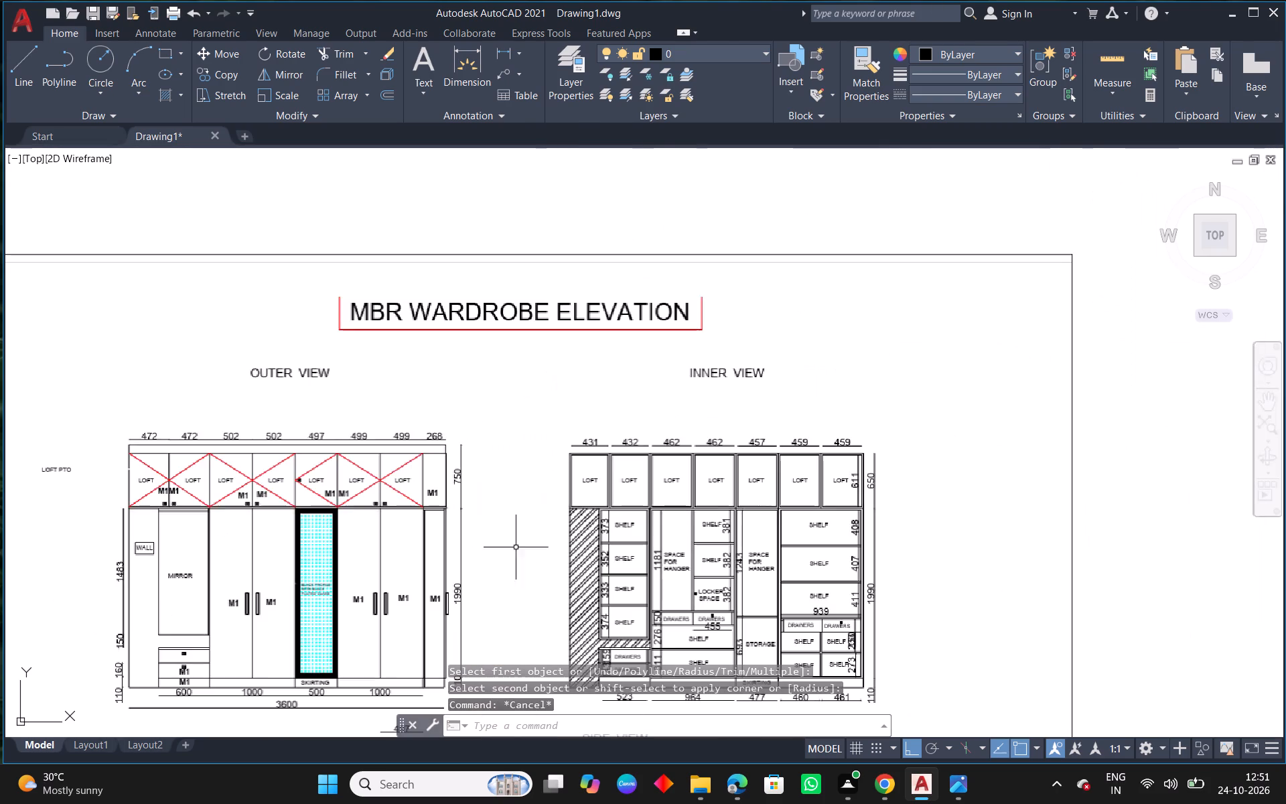
middle_click_drag(486, 590, 627, 470)
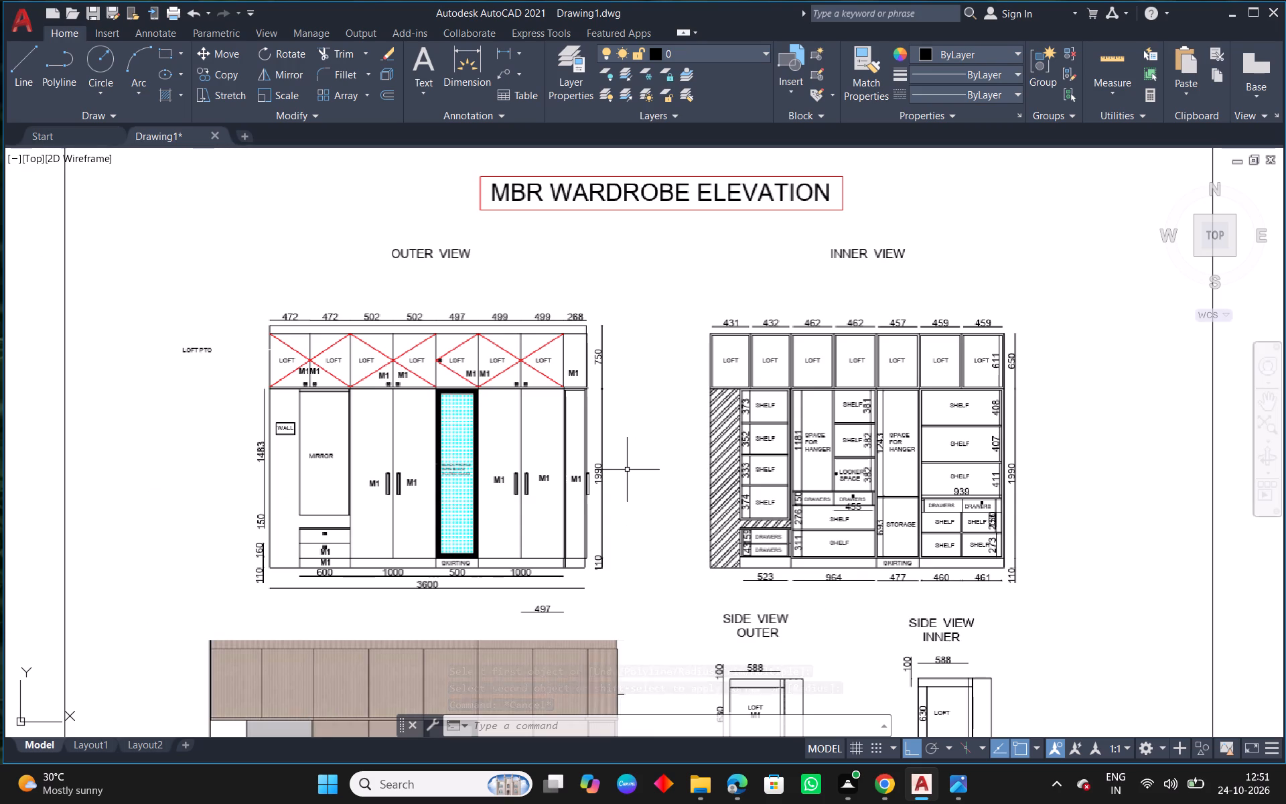
middle_click_drag(636, 515, 703, 500)
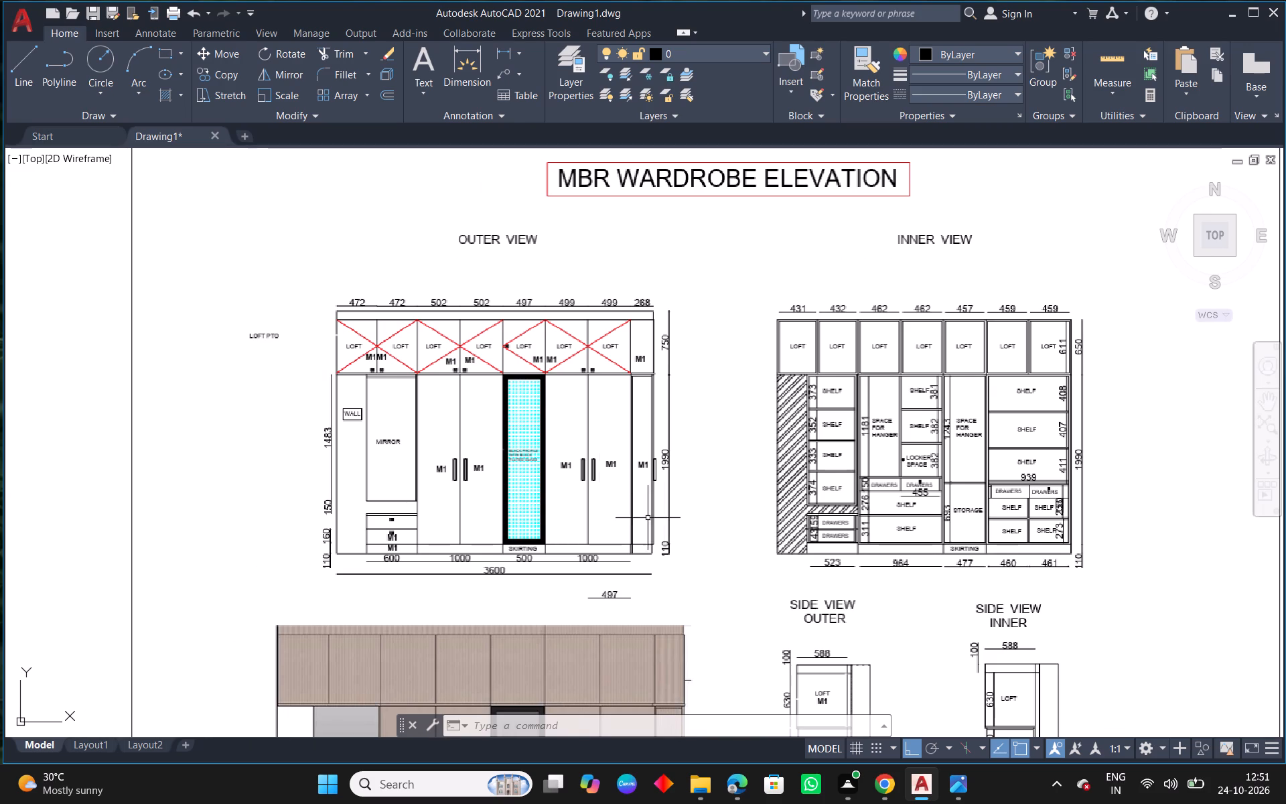
scroll(595, 475, "down", 3)
middle_click_drag(532, 559, 775, 473)
scroll(641, 491, "up", 2)
scroll(516, 524, "up", 3)
scroll(729, 417, "up", 3)
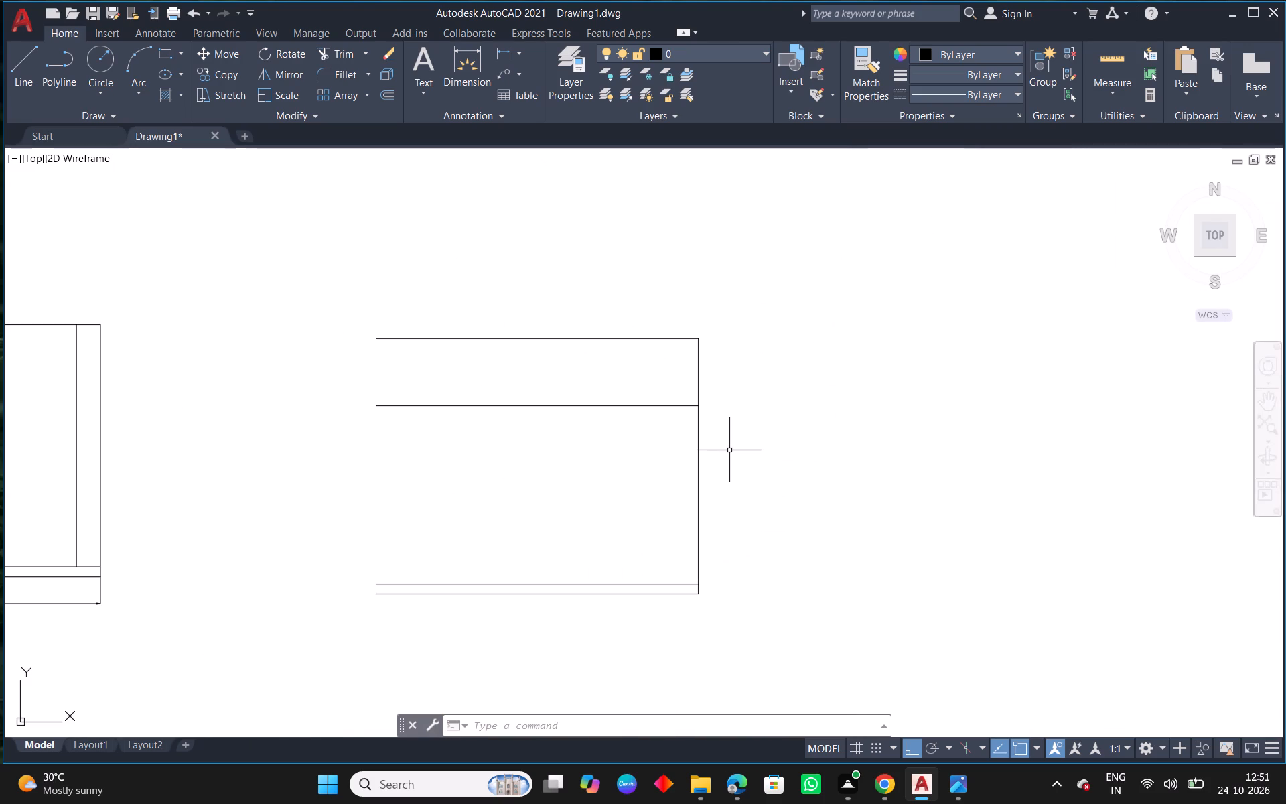
type("O 268")
key("Return")
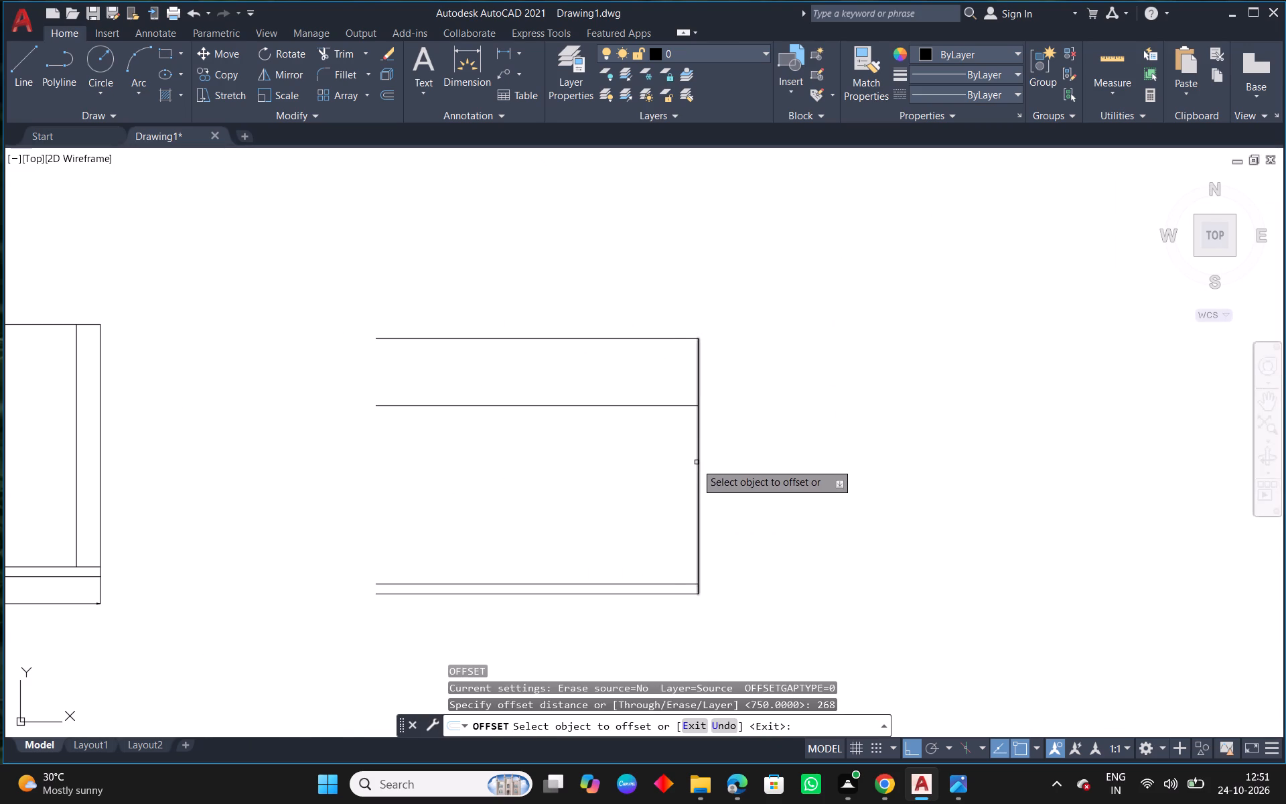
left_click(696, 464)
left_click(634, 471)
key("Escape")
Trim the 268 bay's vertical line out of the skirting band and the loft band.
scroll(659, 613, "up", 2)
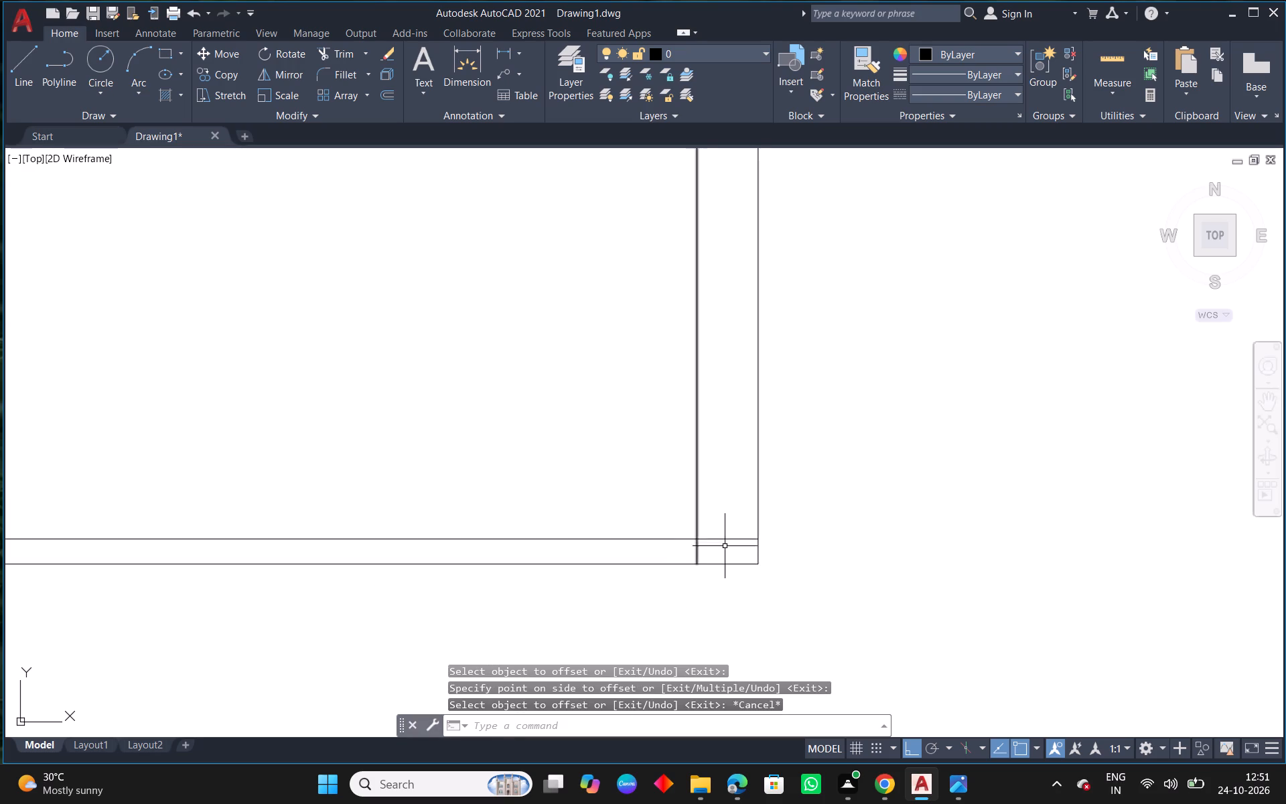
middle_click_drag(728, 544, 640, 512)
type("TR")
key("space")
key("space")
left_click_drag(630, 519, 619, 519)
left_click(582, 519)
key("Escape")
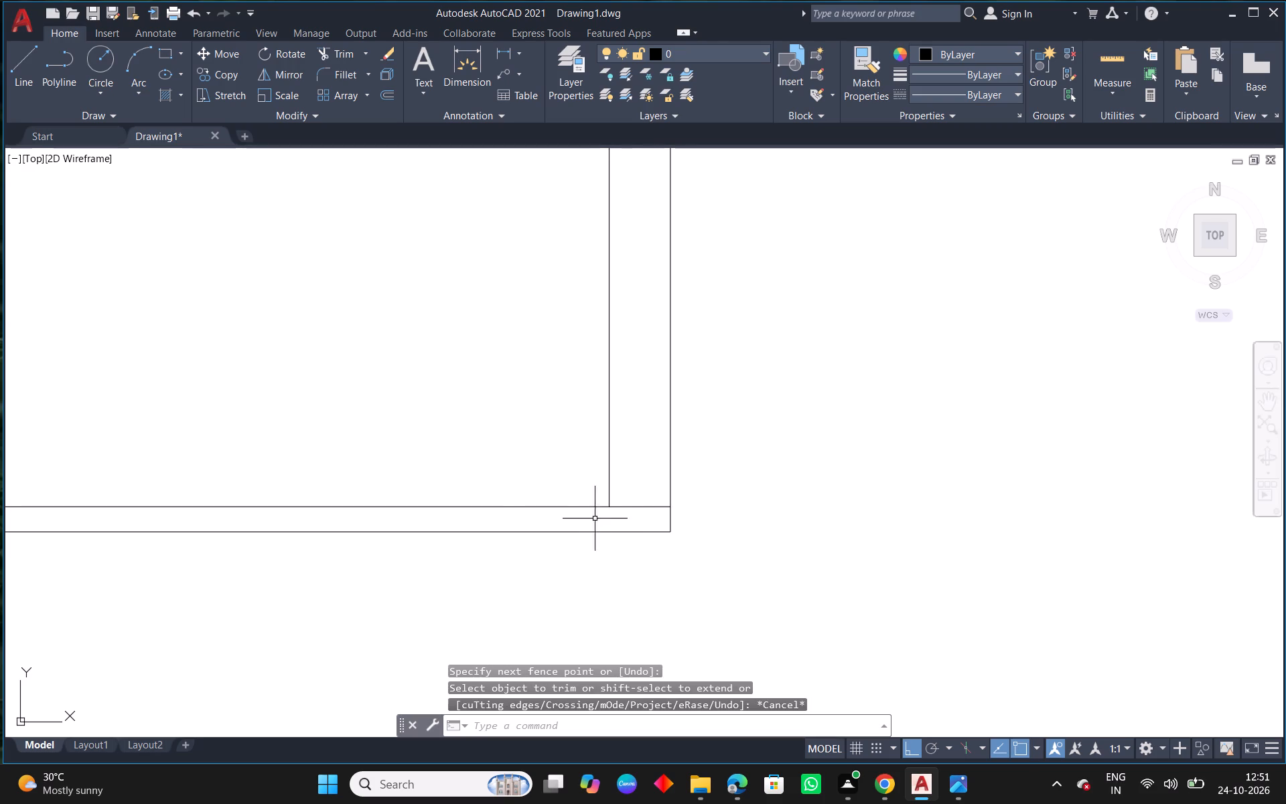
scroll(686, 531, "down", 3)
middle_click_drag(750, 539, 652, 521)
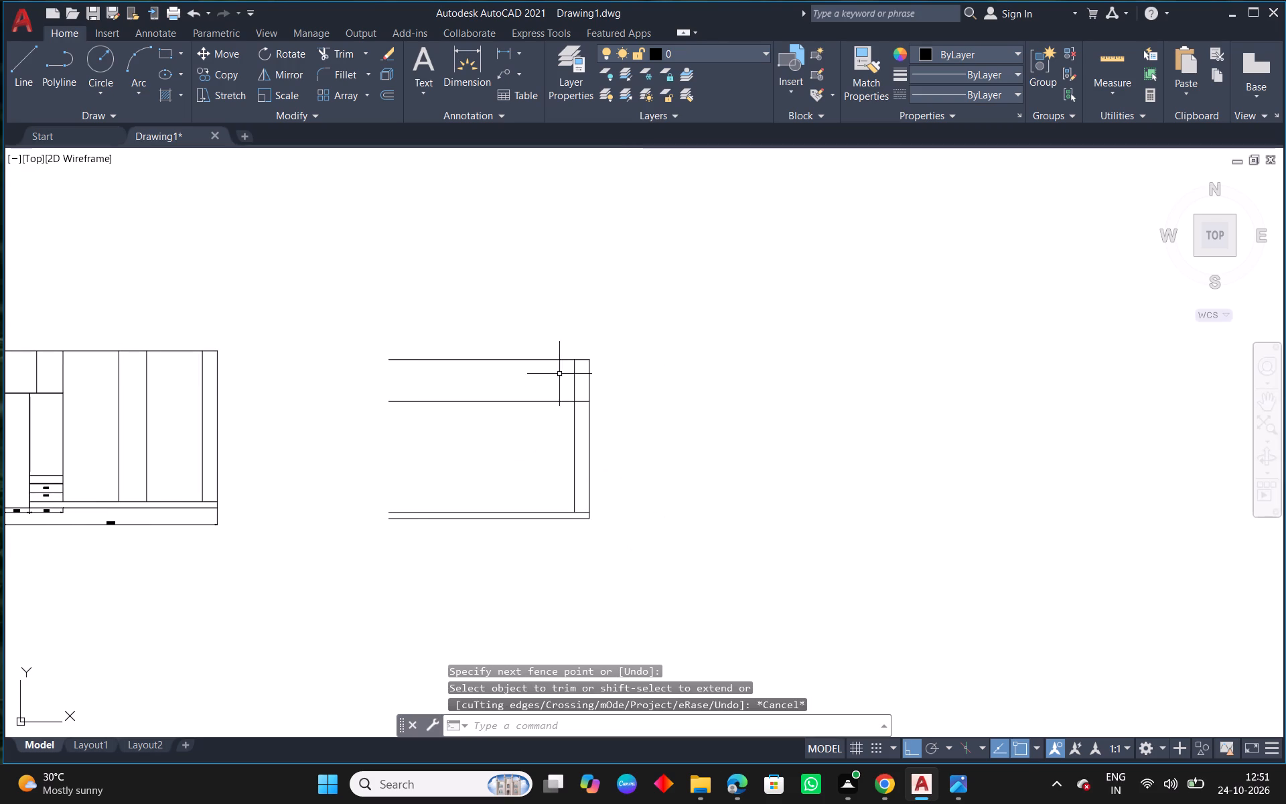
type("TR")
key("space")
left_click(575, 373)
key("Escape")
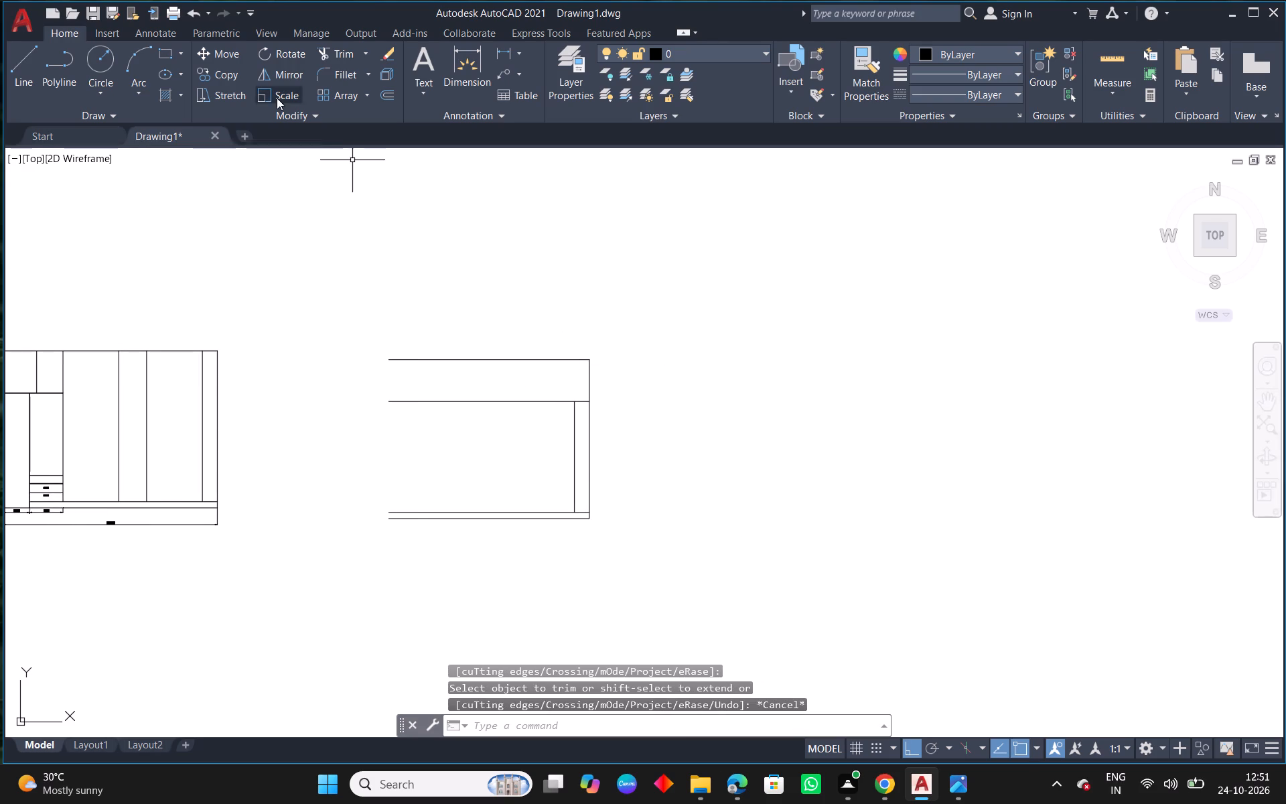
Dimension the skirting's height at the outline's right end.
left_click(470, 84)
scroll(582, 493, "up", 4)
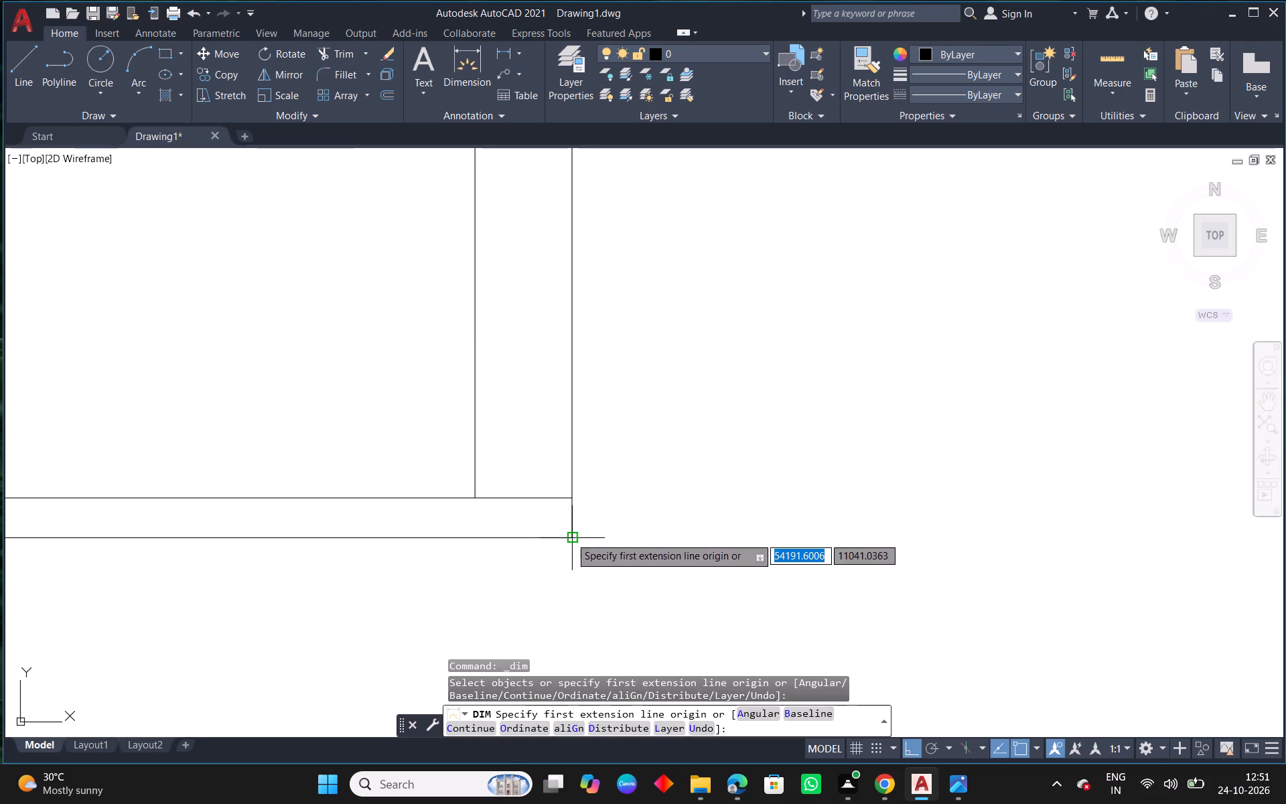
left_click_drag(570, 537, 574, 530)
left_click_drag(573, 496, 591, 498)
left_click(600, 498)
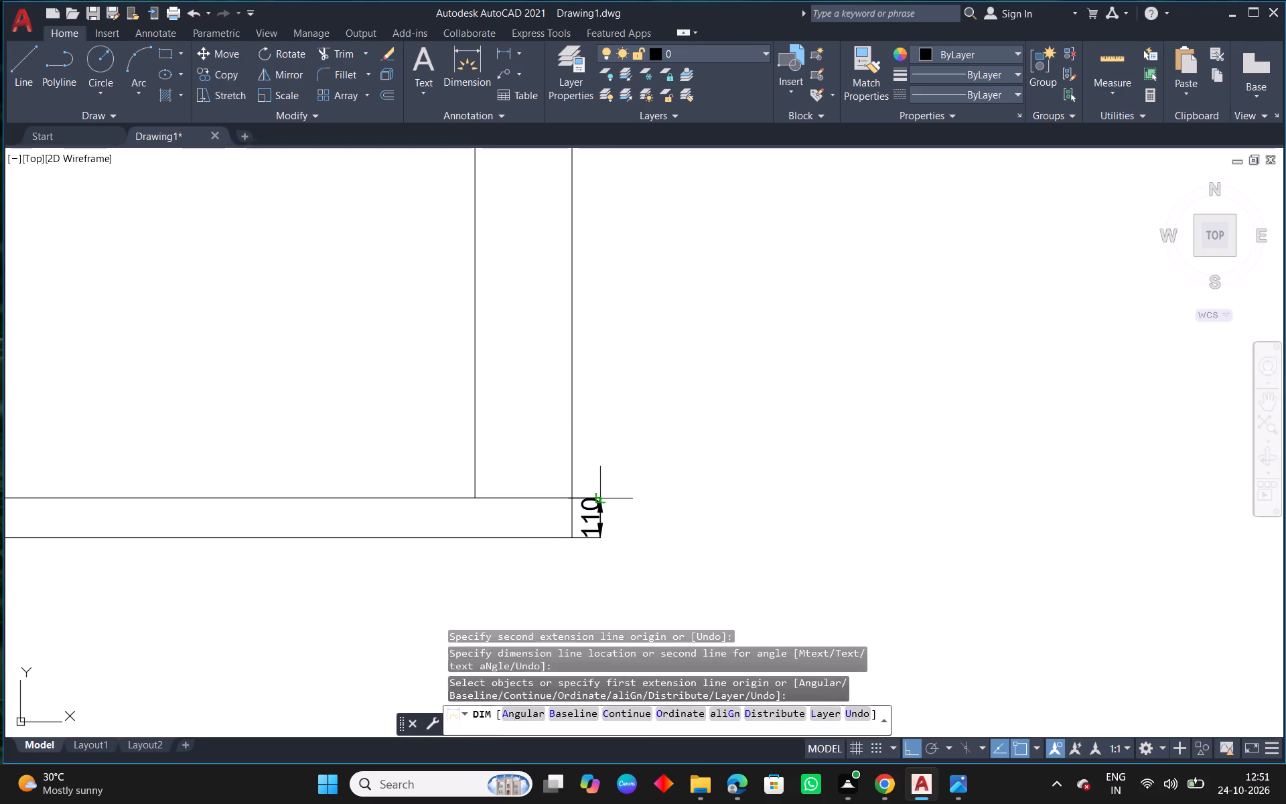
Dimension the shutter height between skirting and loft along the outline's right edge, in line with the skirting dimension.
left_click(573, 495)
scroll(583, 377, "down", 2)
middle_click_drag(605, 342, 557, 525)
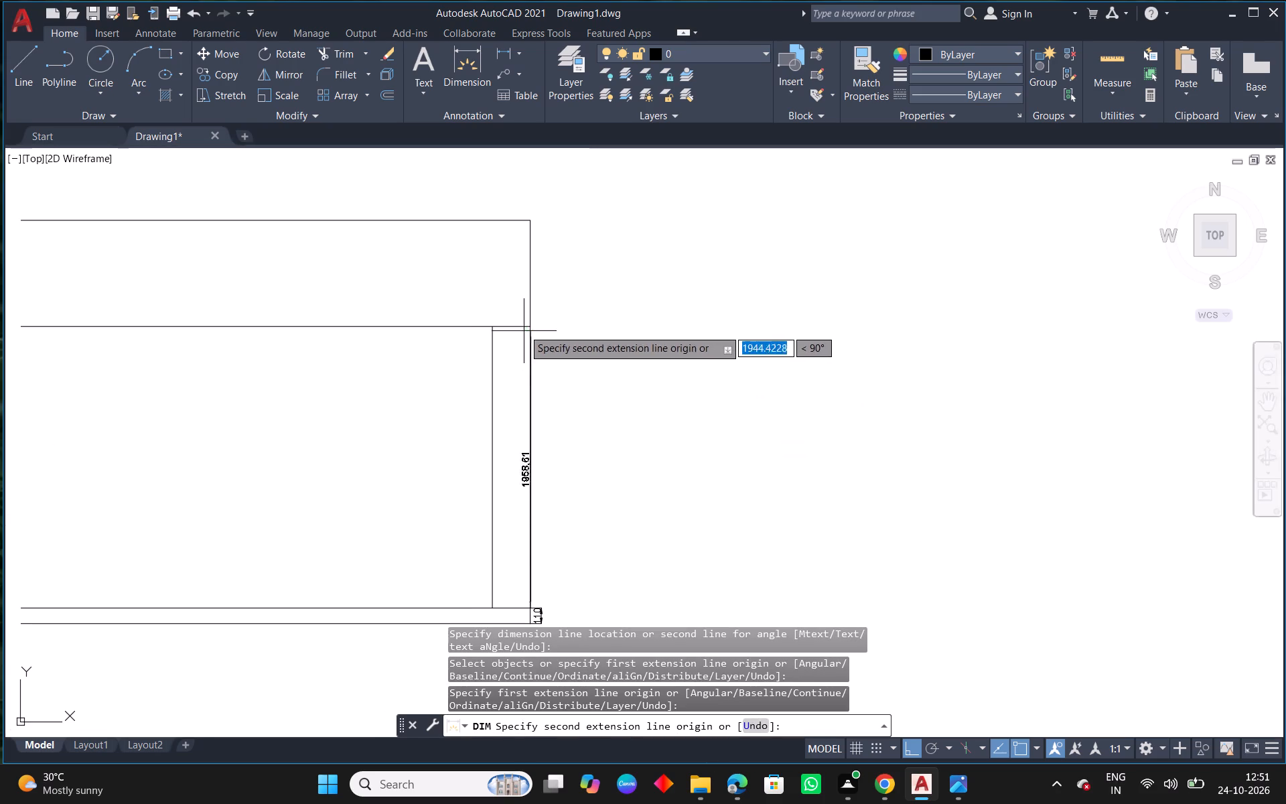
left_click(531, 325)
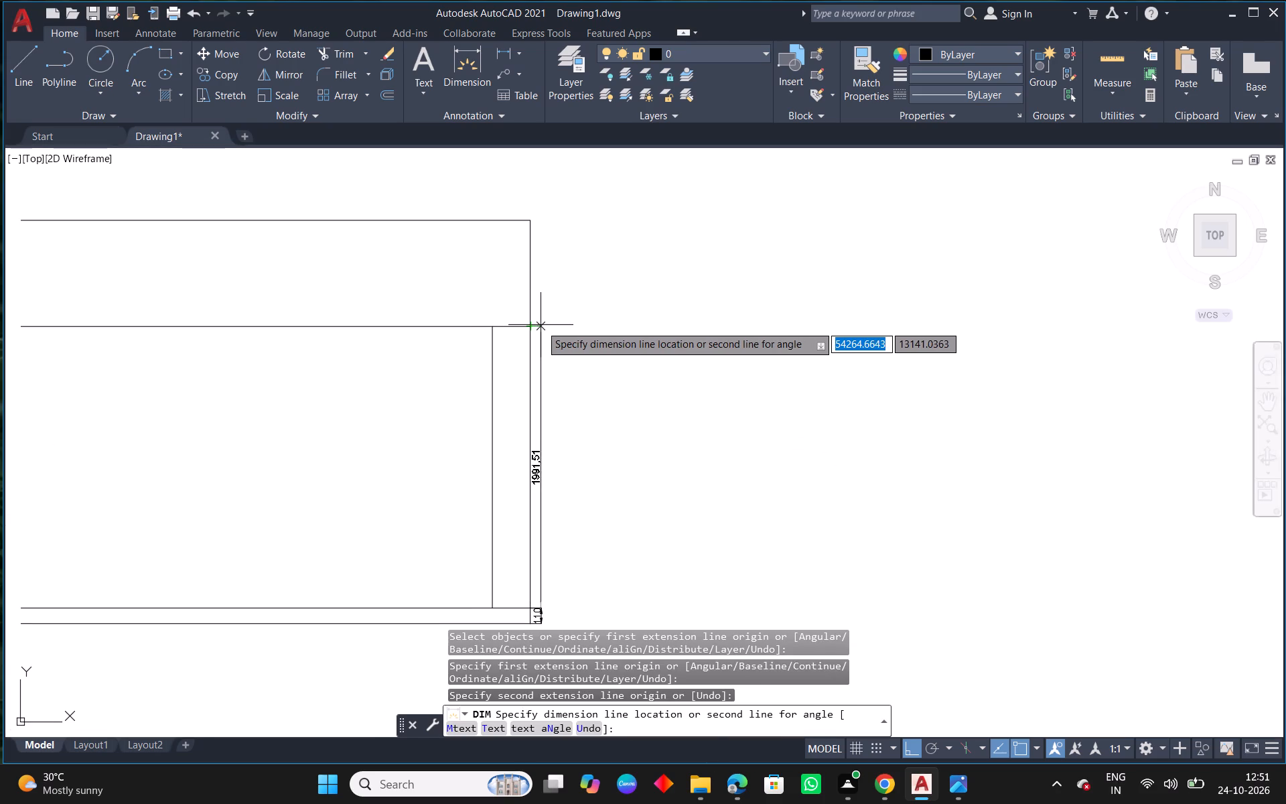
left_click(542, 325)
key("Escape")
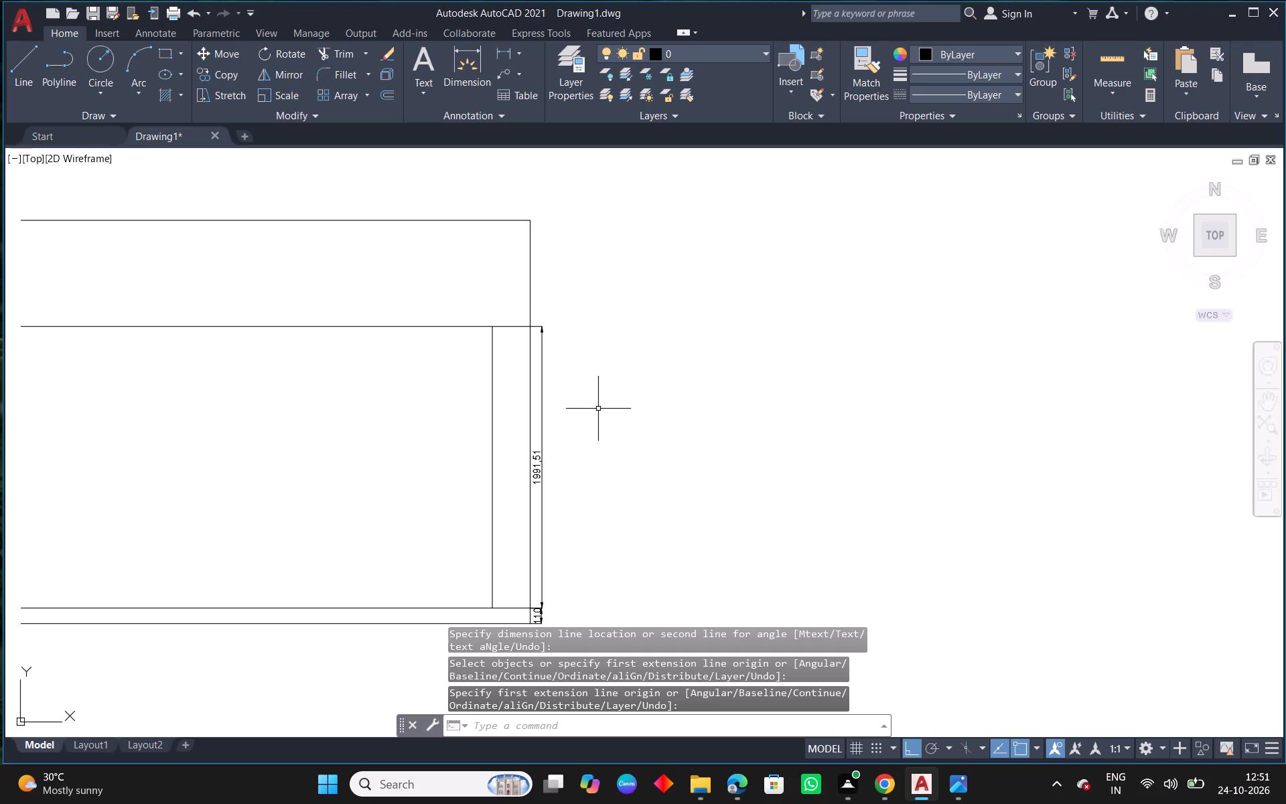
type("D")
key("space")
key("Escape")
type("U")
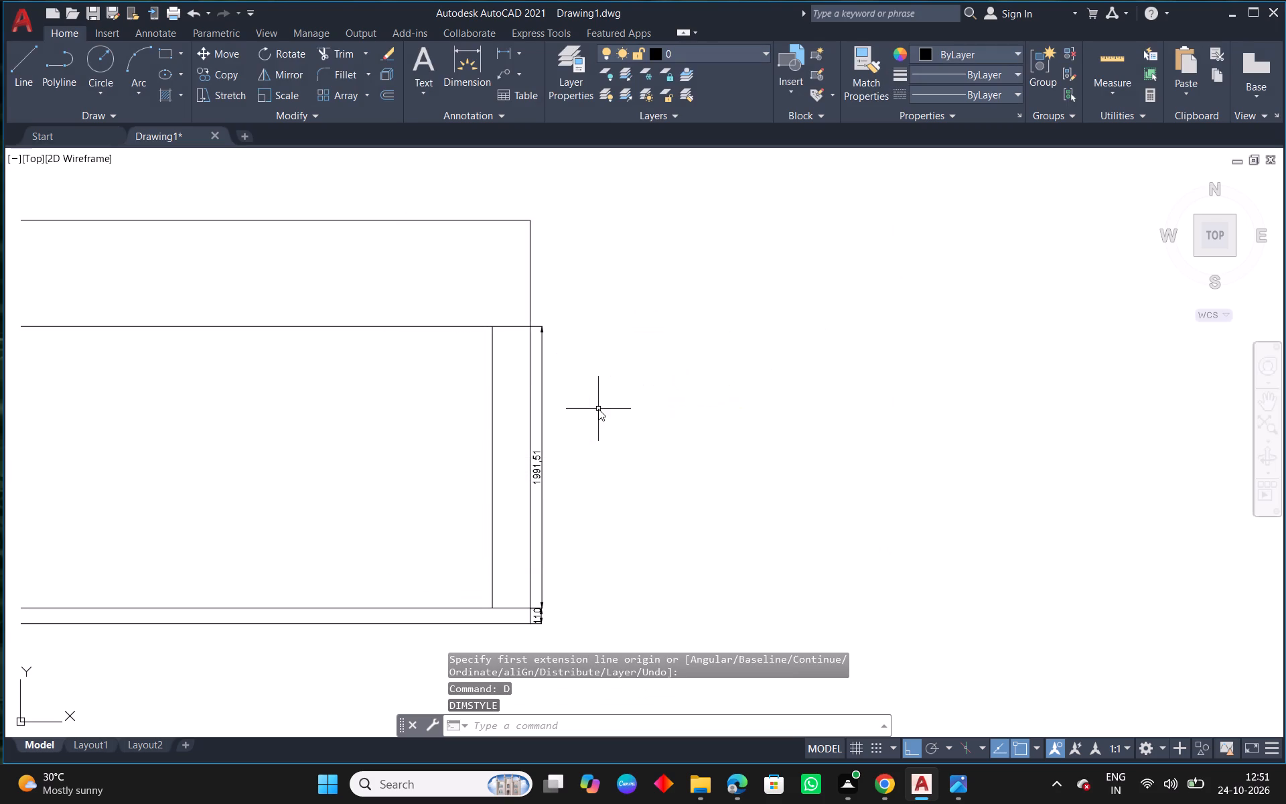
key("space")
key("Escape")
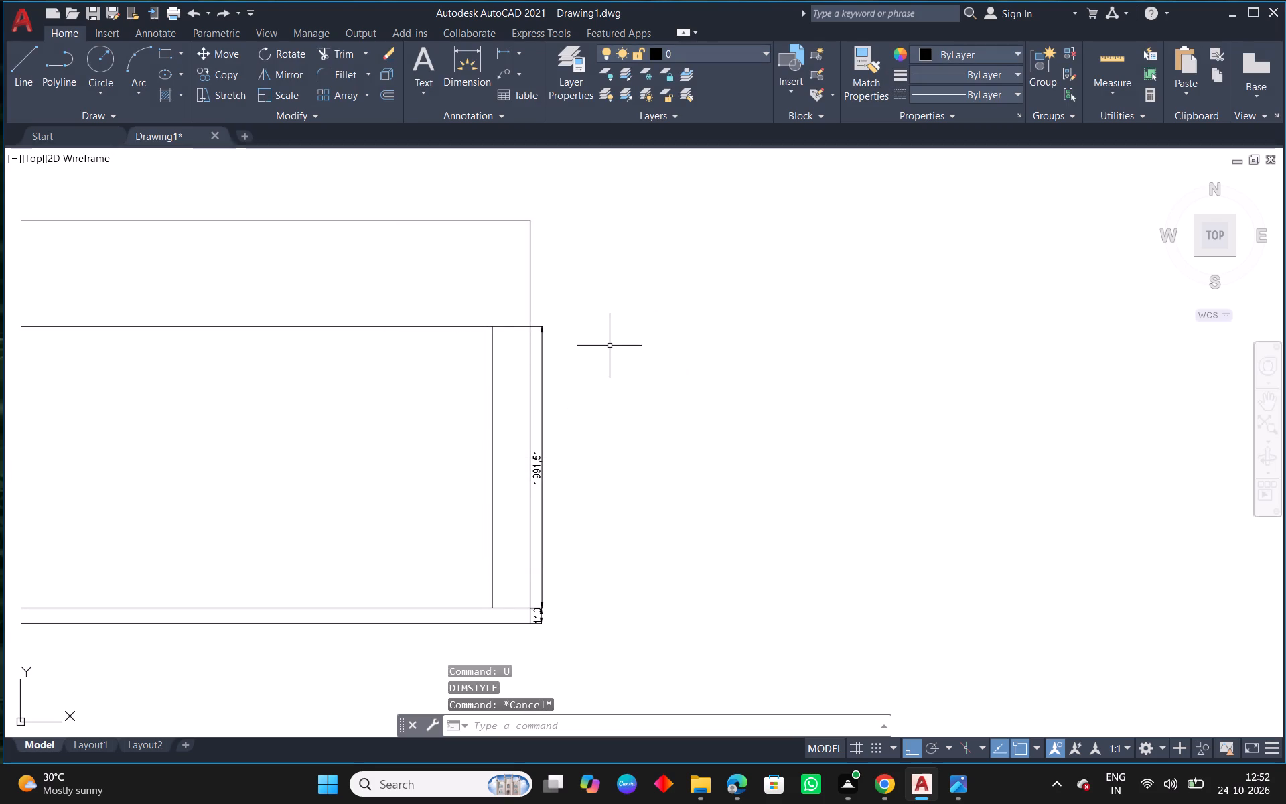
Change the length precision in the drawing units.
type("UN")
key("space")
left_click(549, 299)
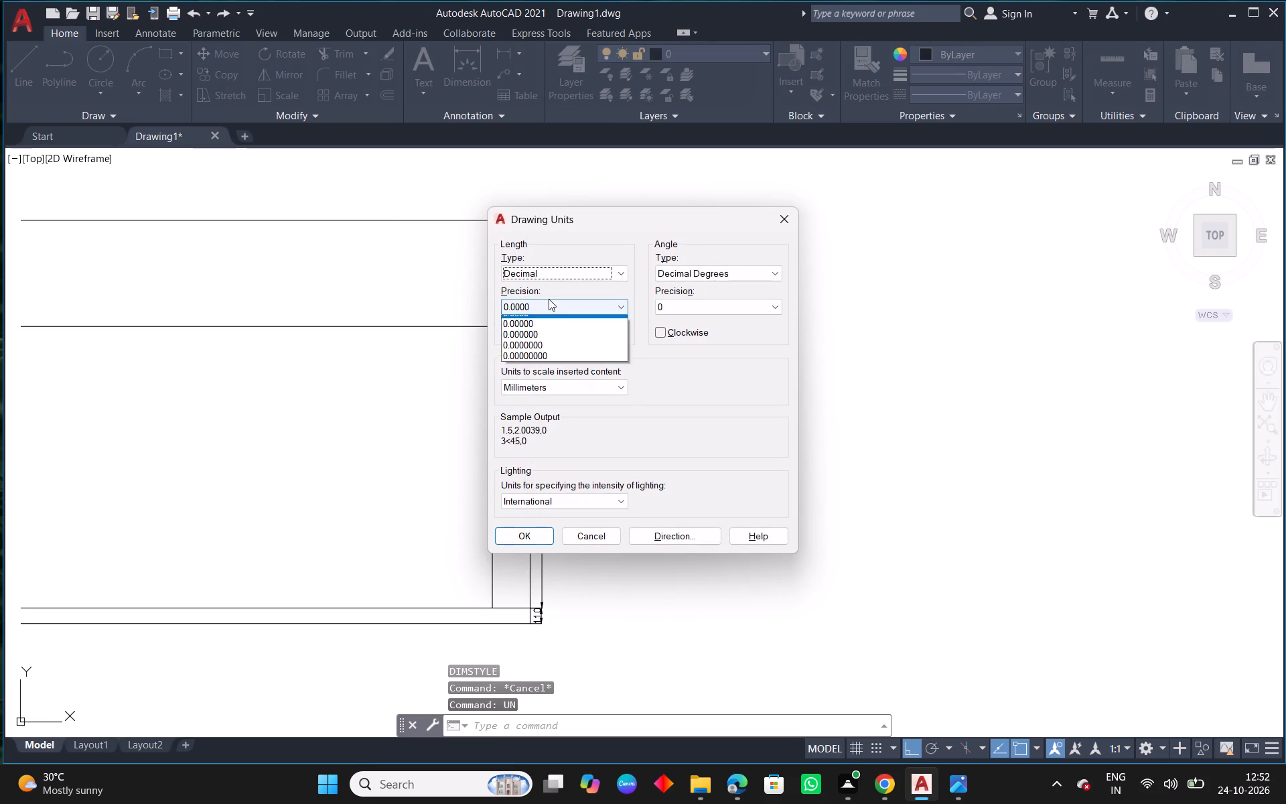
left_click(531, 345)
left_click(526, 537)
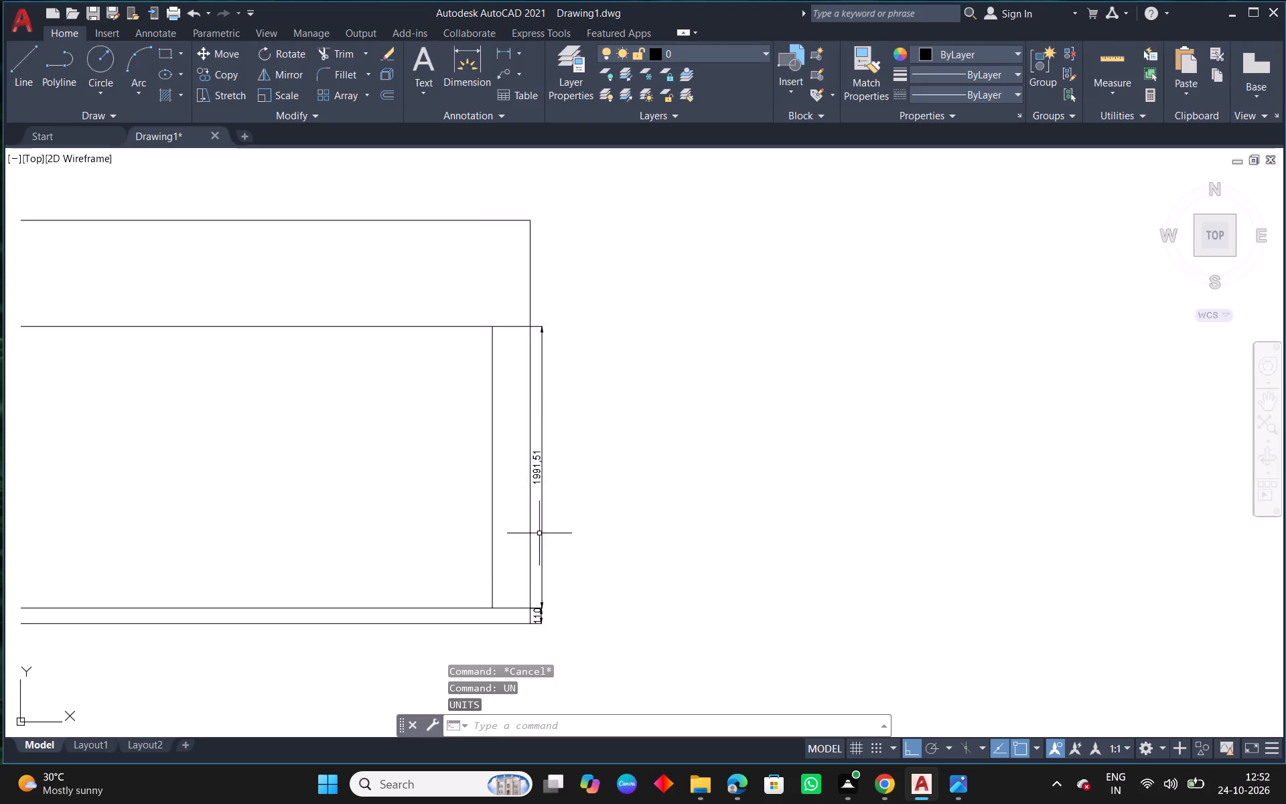
key("Escape")
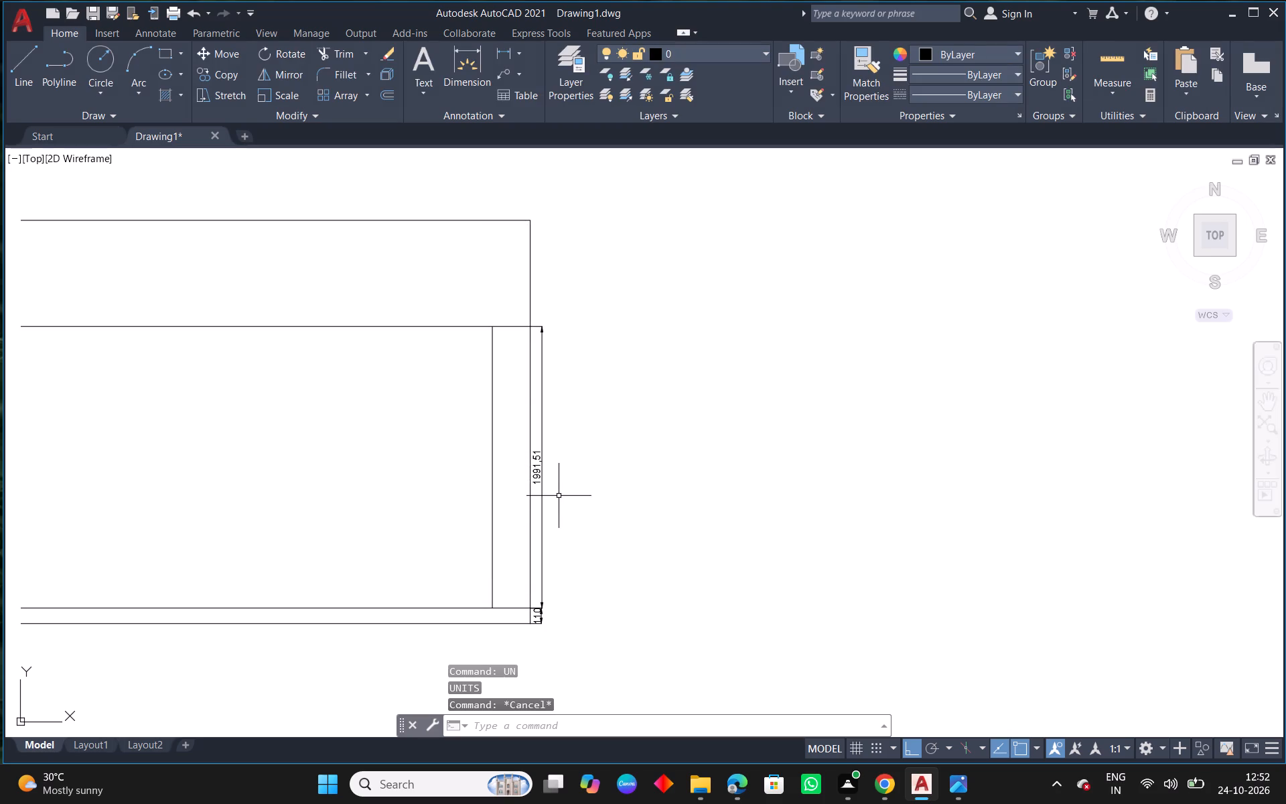
Set the ISO-25 dimension style's linear precision to 0.00 and make the style current.
type("D")
key("space")
left_click(837, 354)
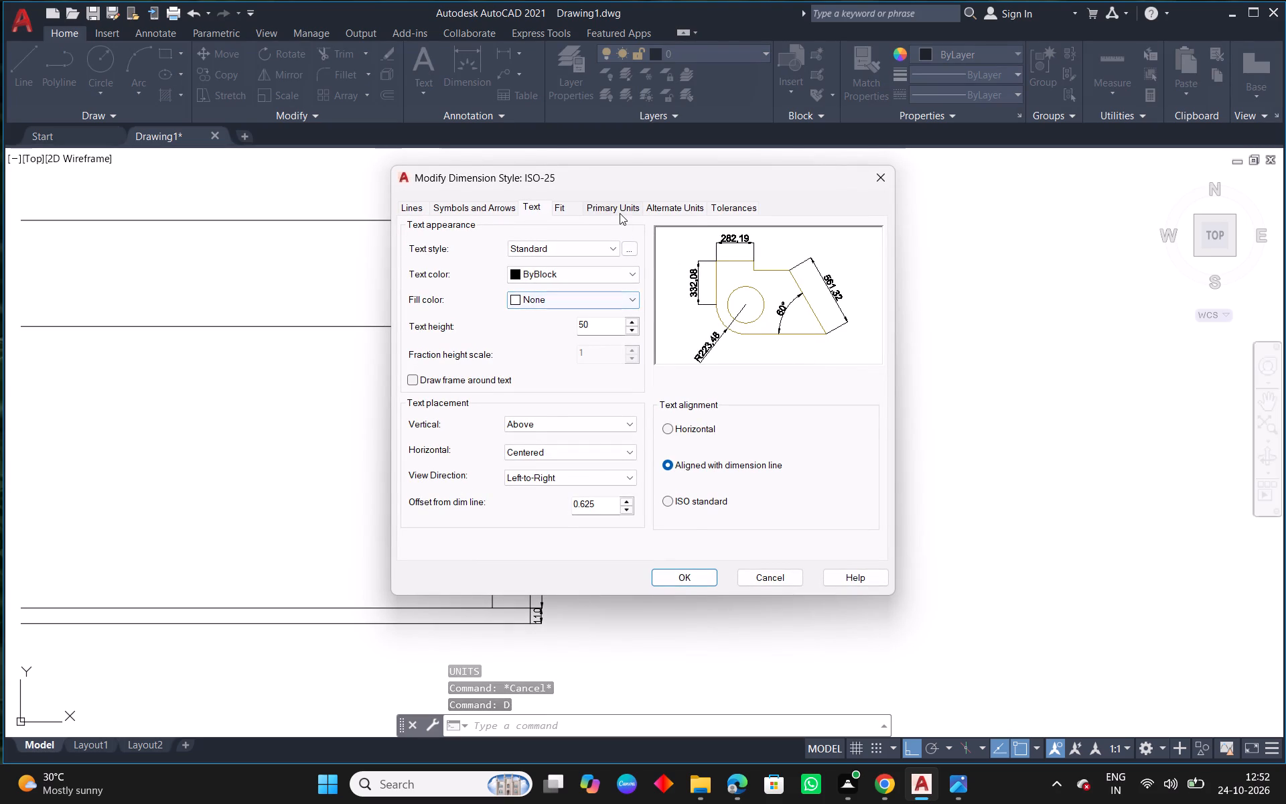
left_click(621, 207)
left_click(555, 266)
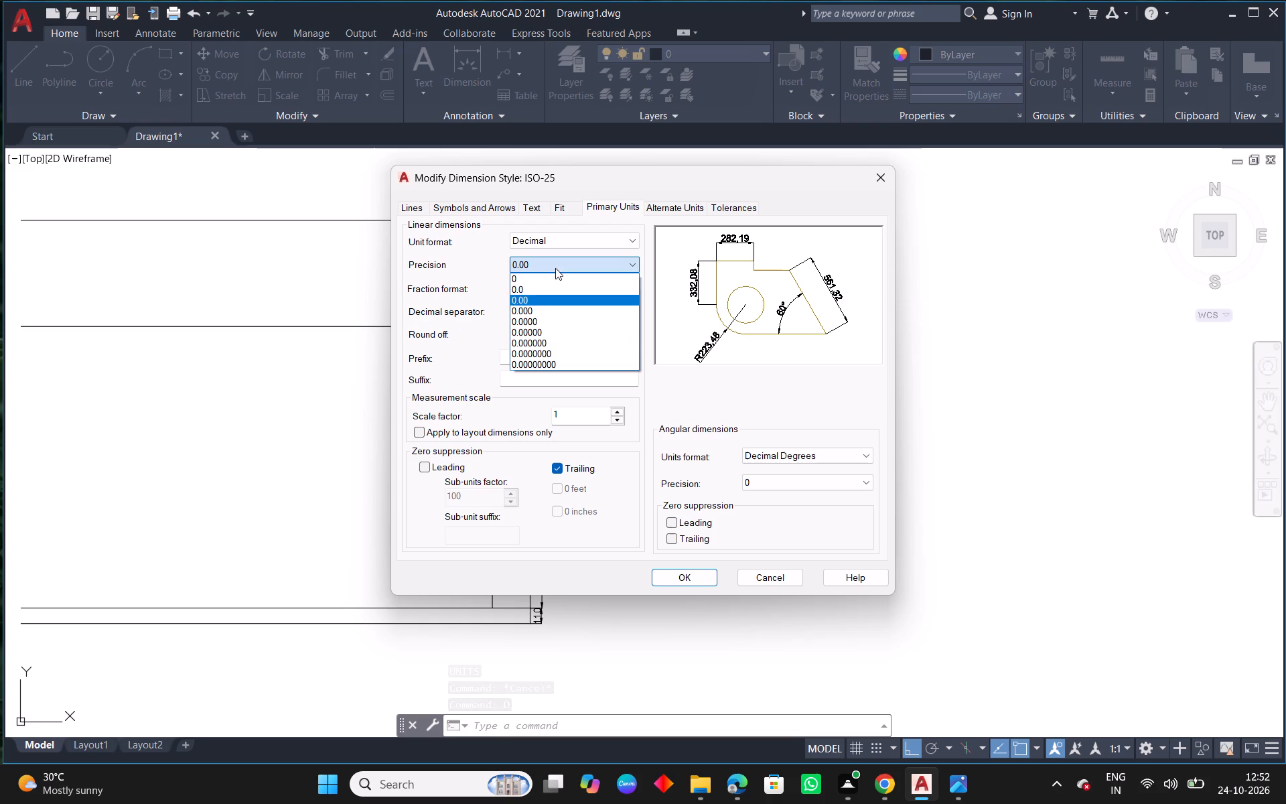
left_click(537, 297)
left_click(693, 578)
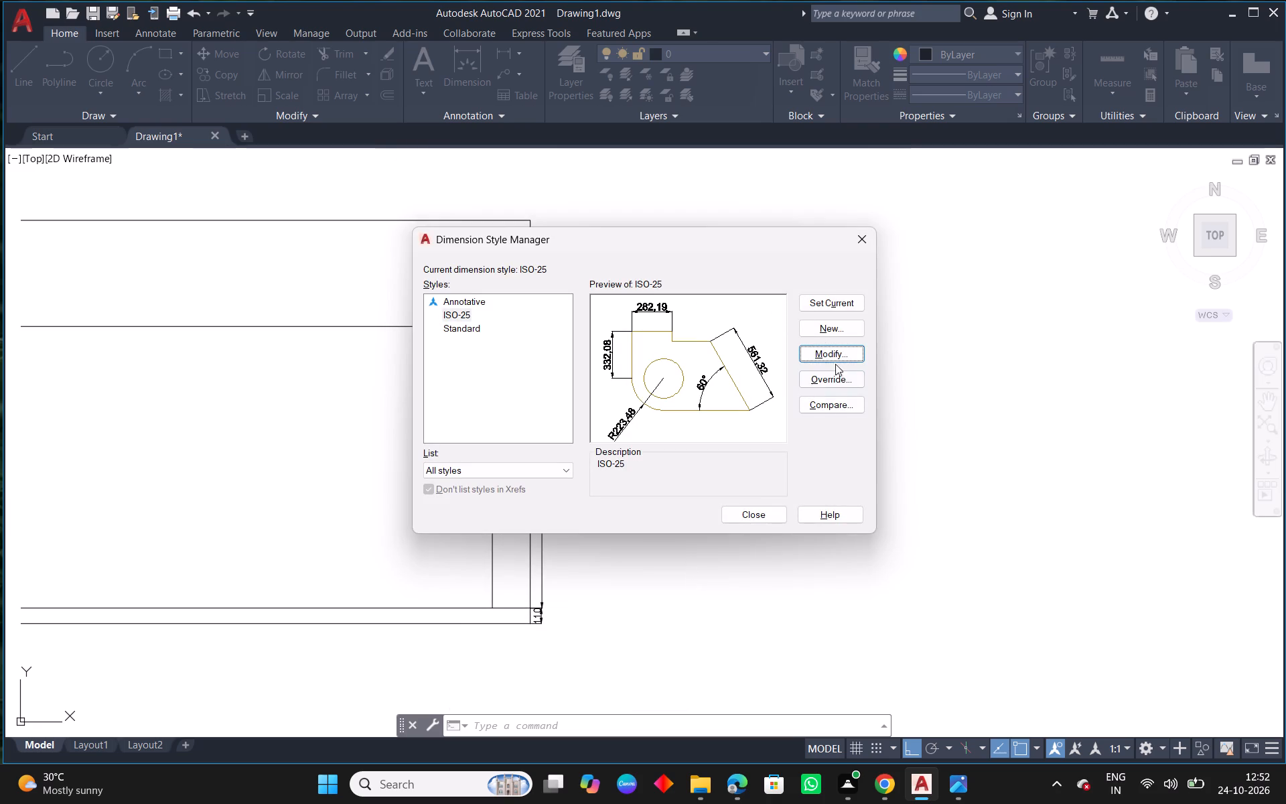
left_click(818, 304)
left_click(834, 355)
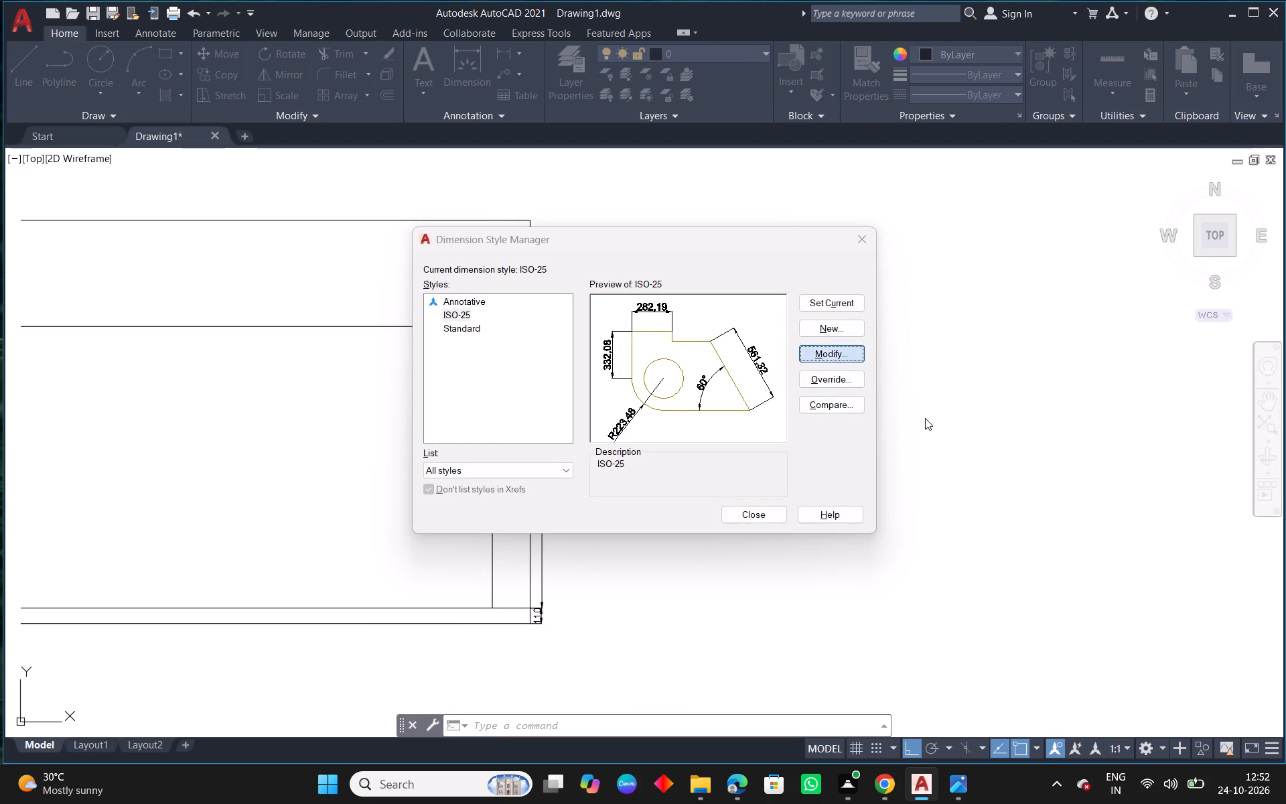
left_click(925, 418)
left_click(705, 584)
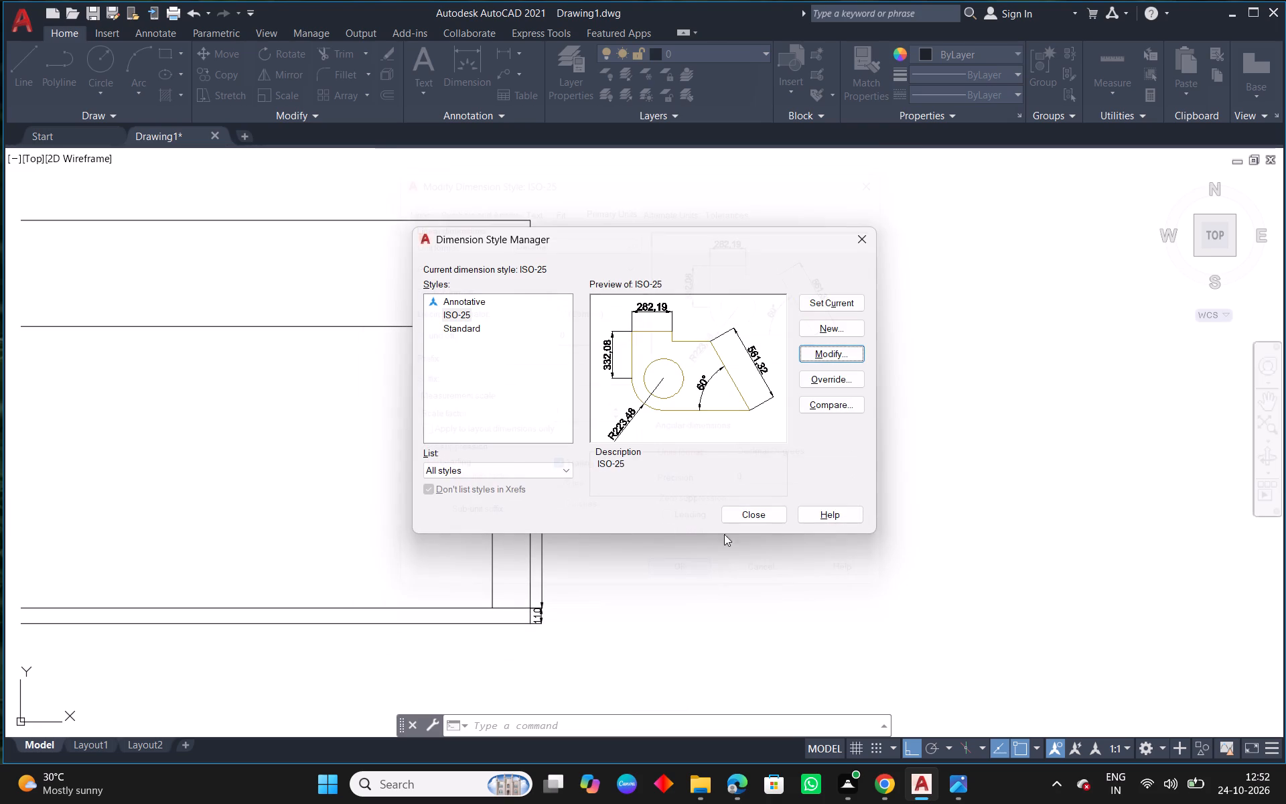
left_click(863, 248)
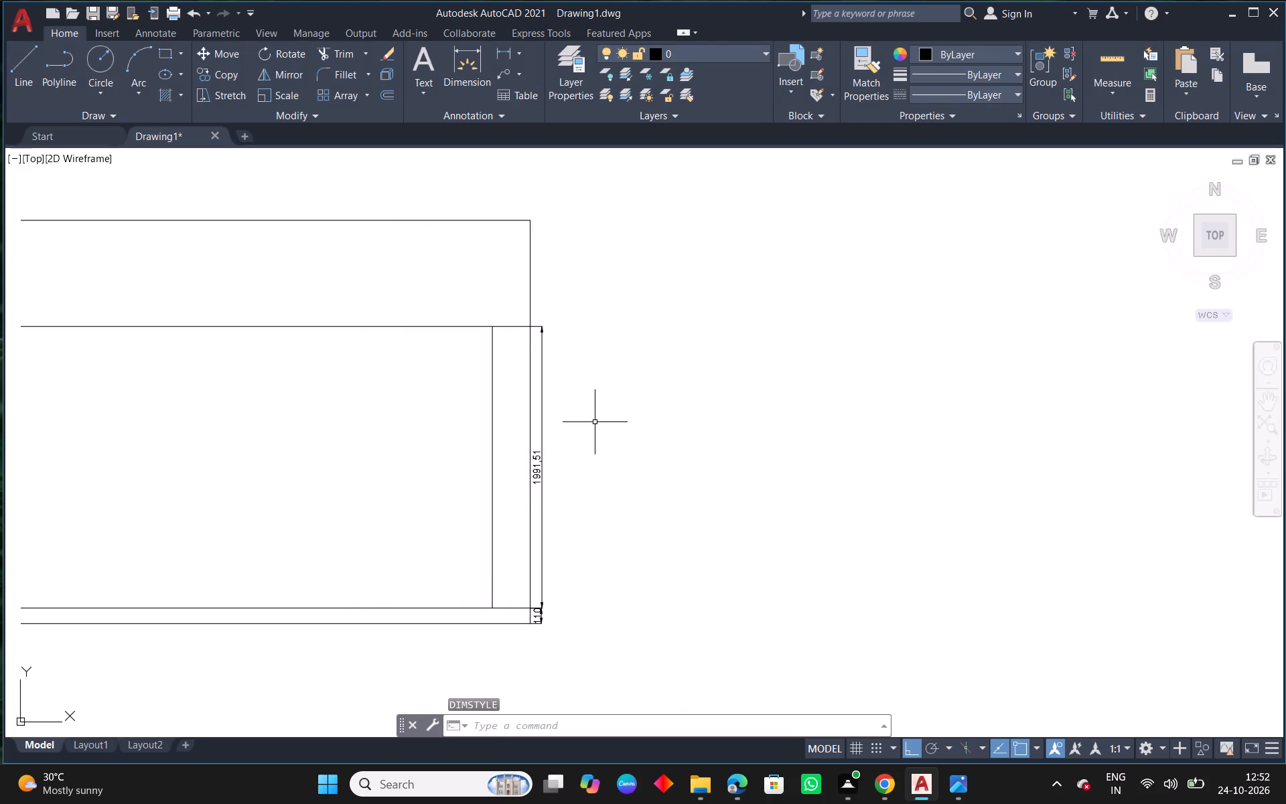
key("Escape")
Compare the second outline with the reference elevation and inspect the shutter-height dimension's upper end at the loft line.
scroll(613, 479, "down", 3)
middle_click_drag(979, 421, 640, 454)
scroll(638, 456, "down", 2)
scroll(740, 397, "down", 2)
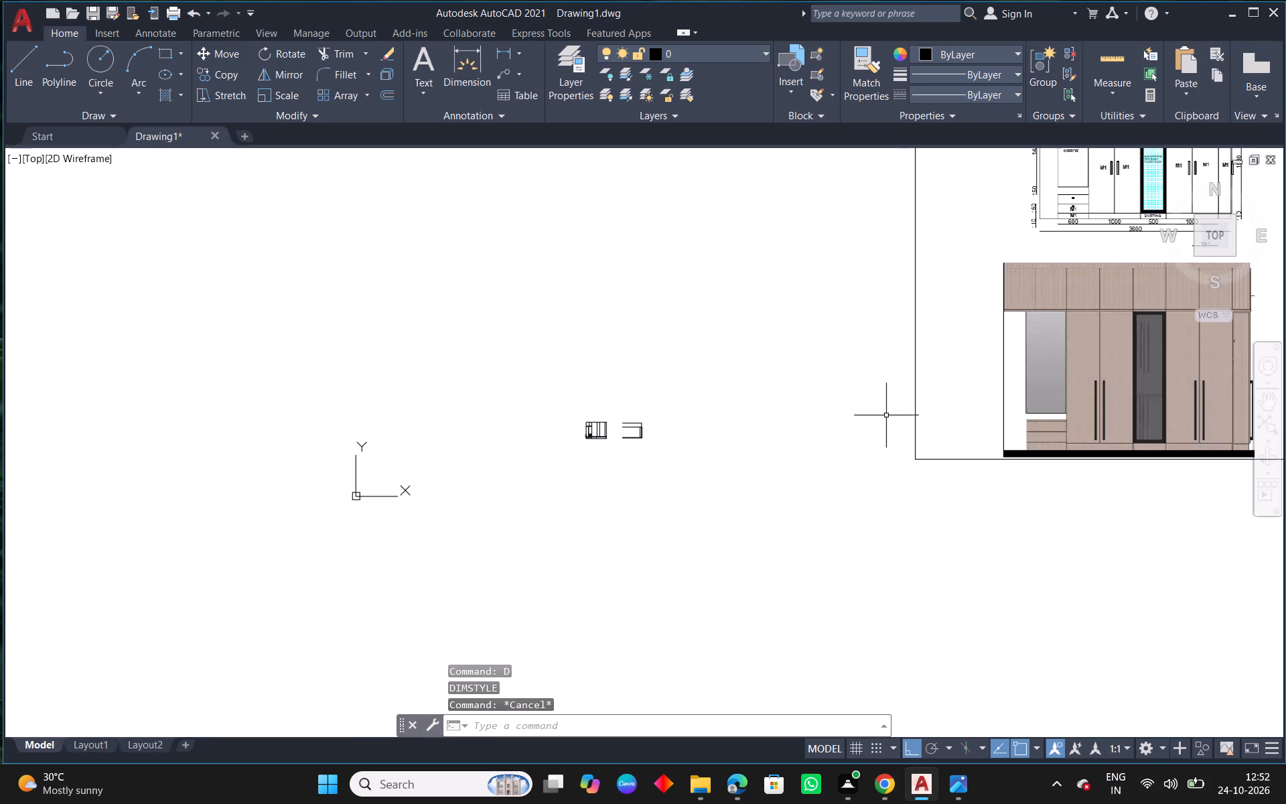
middle_click_drag(886, 415, 494, 582)
scroll(826, 321, "up", 2)
scroll(834, 319, "down", 4)
scroll(549, 444, "up", 2)
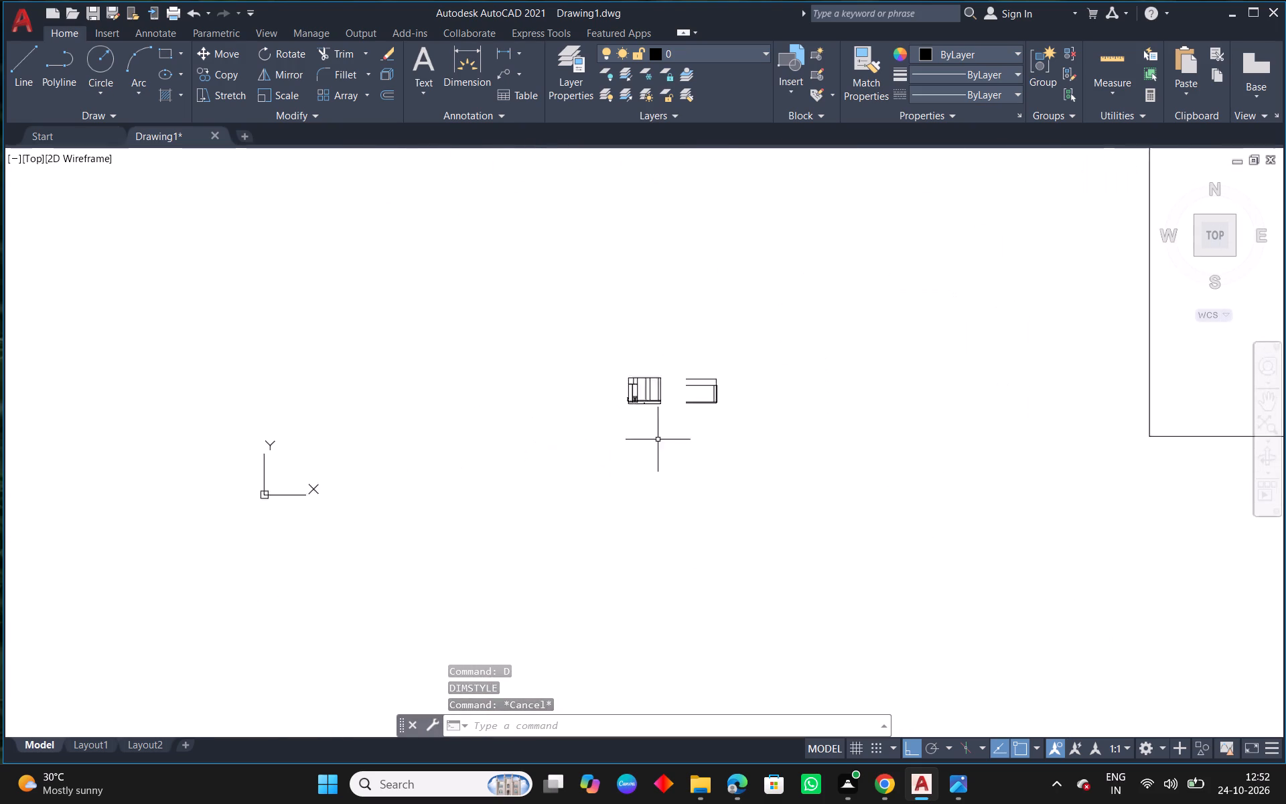
scroll(679, 439, "up", 2)
scroll(751, 348, "up", 3)
scroll(673, 425, "up", 3)
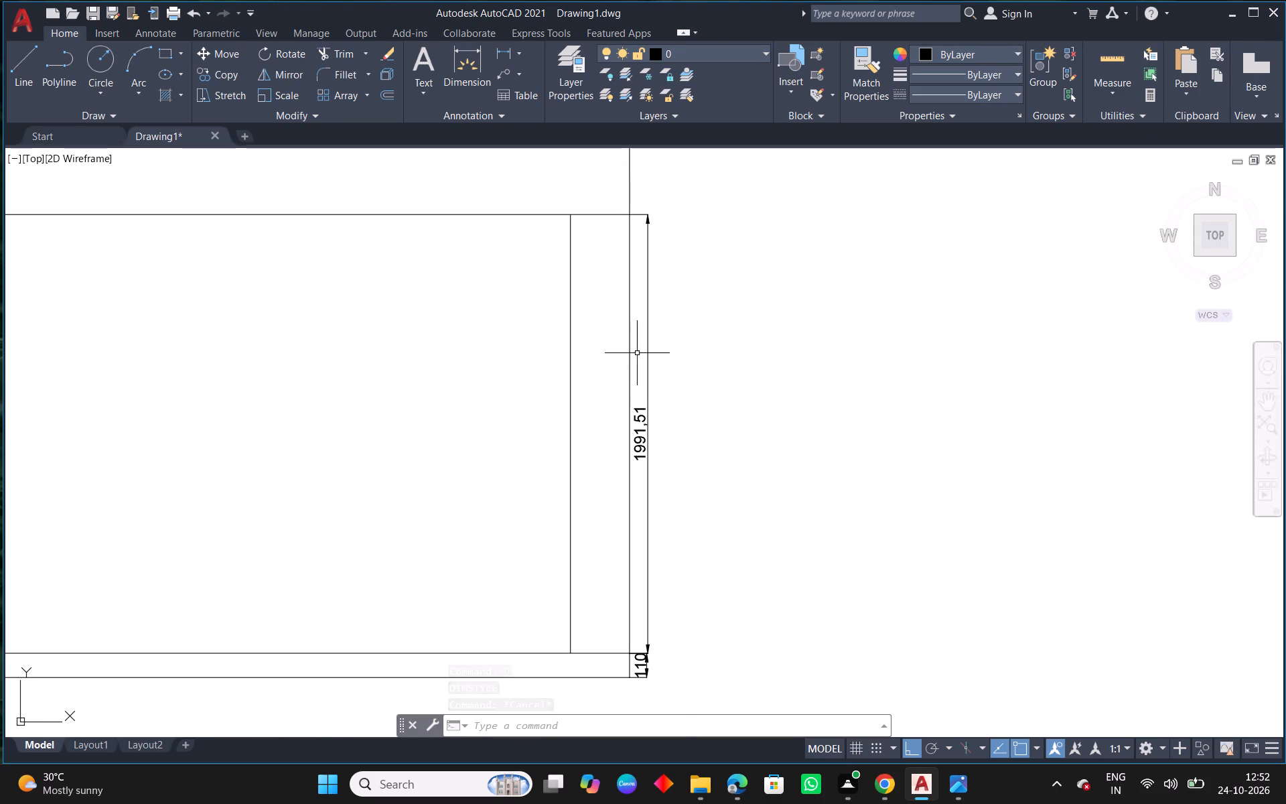
middle_click_drag(644, 356, 684, 419)
left_click(682, 498)
scroll(672, 272, "up", 3)
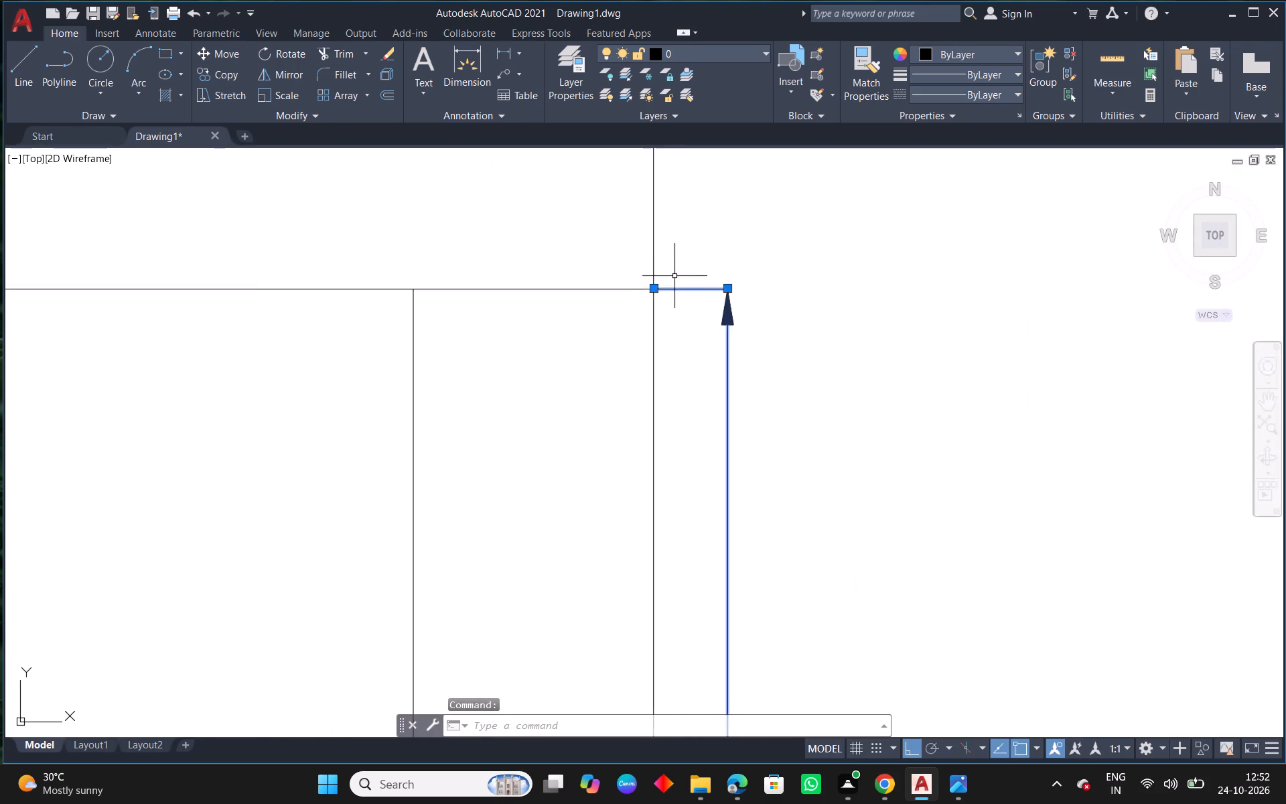
scroll(675, 276, "up", 3)
scroll(752, 330, "down", 7)
key("Escape")
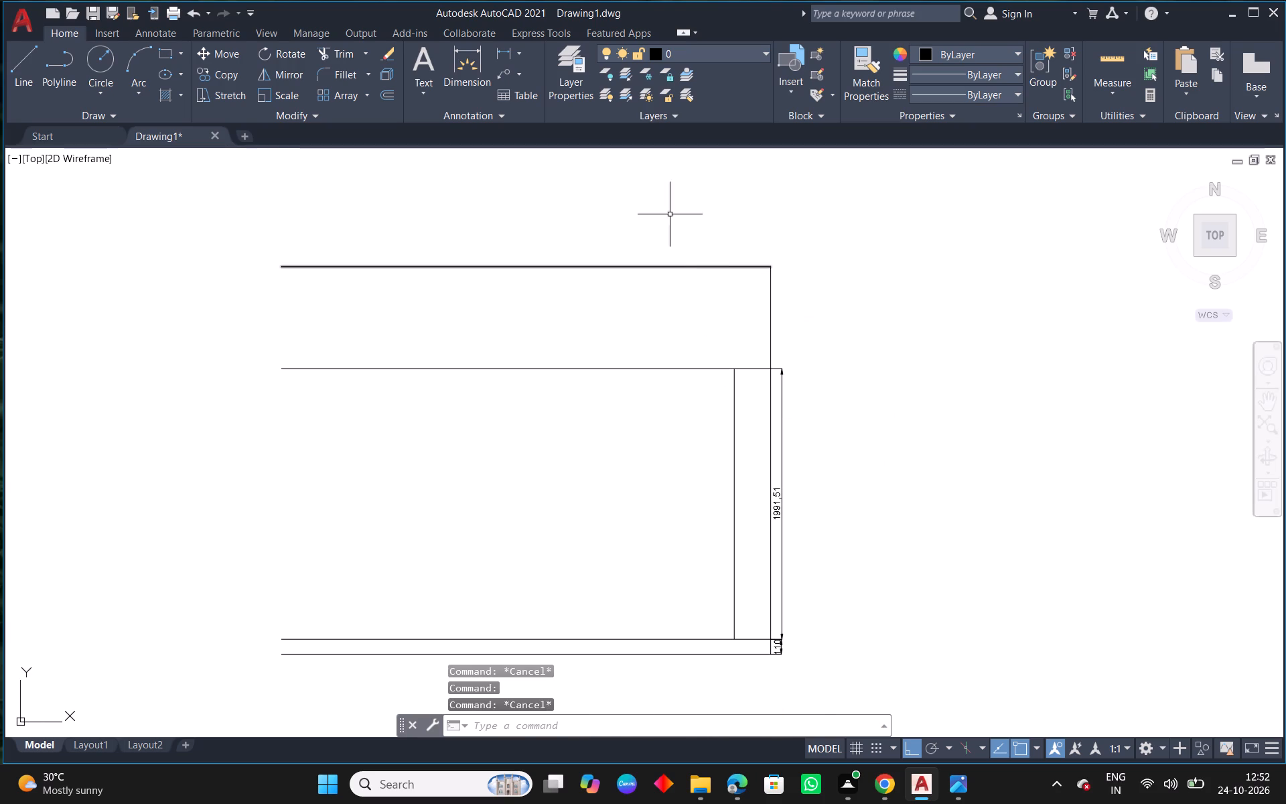
Erase the second outline's top edge and the horizontal line at the bottom of its loft band.
left_click_drag(658, 206, 631, 311)
left_click(616, 358)
left_click_drag(627, 348, 611, 367)
left_click(577, 398)
key("Delete")
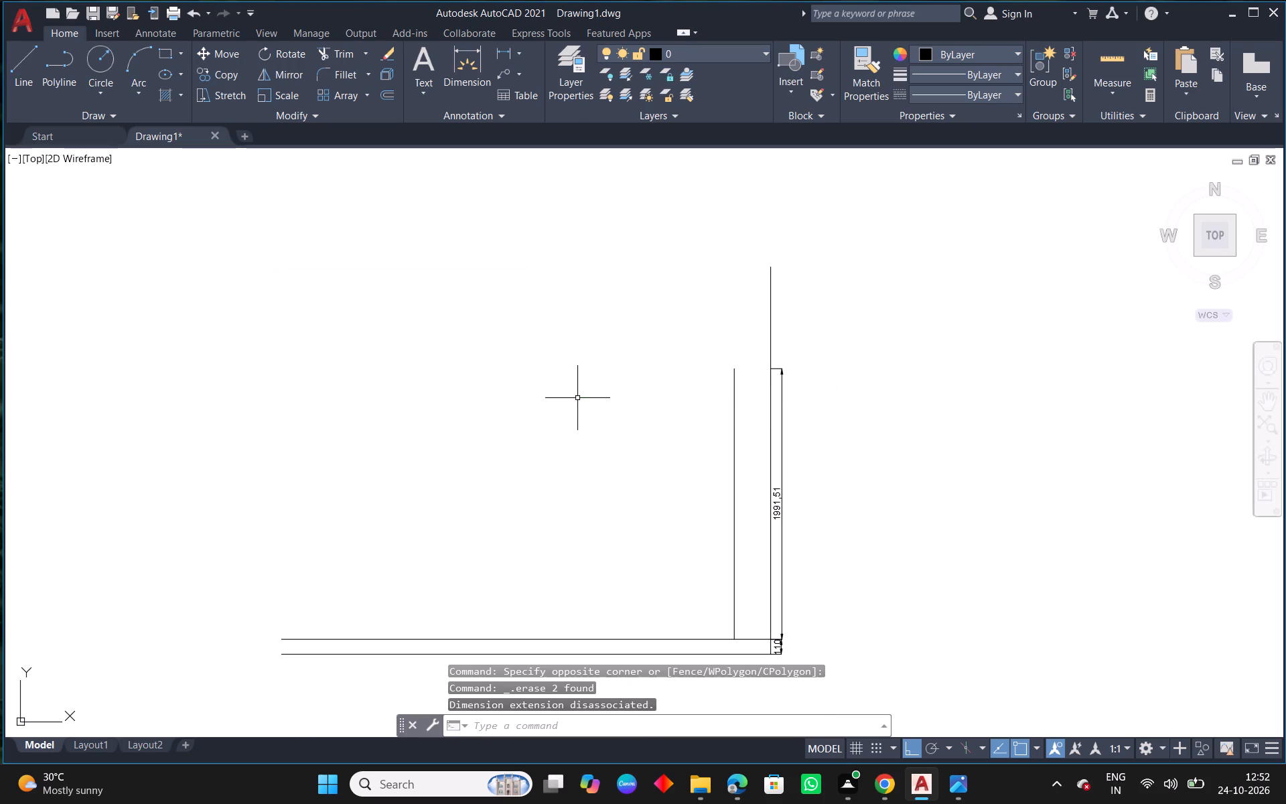
key("Escape")
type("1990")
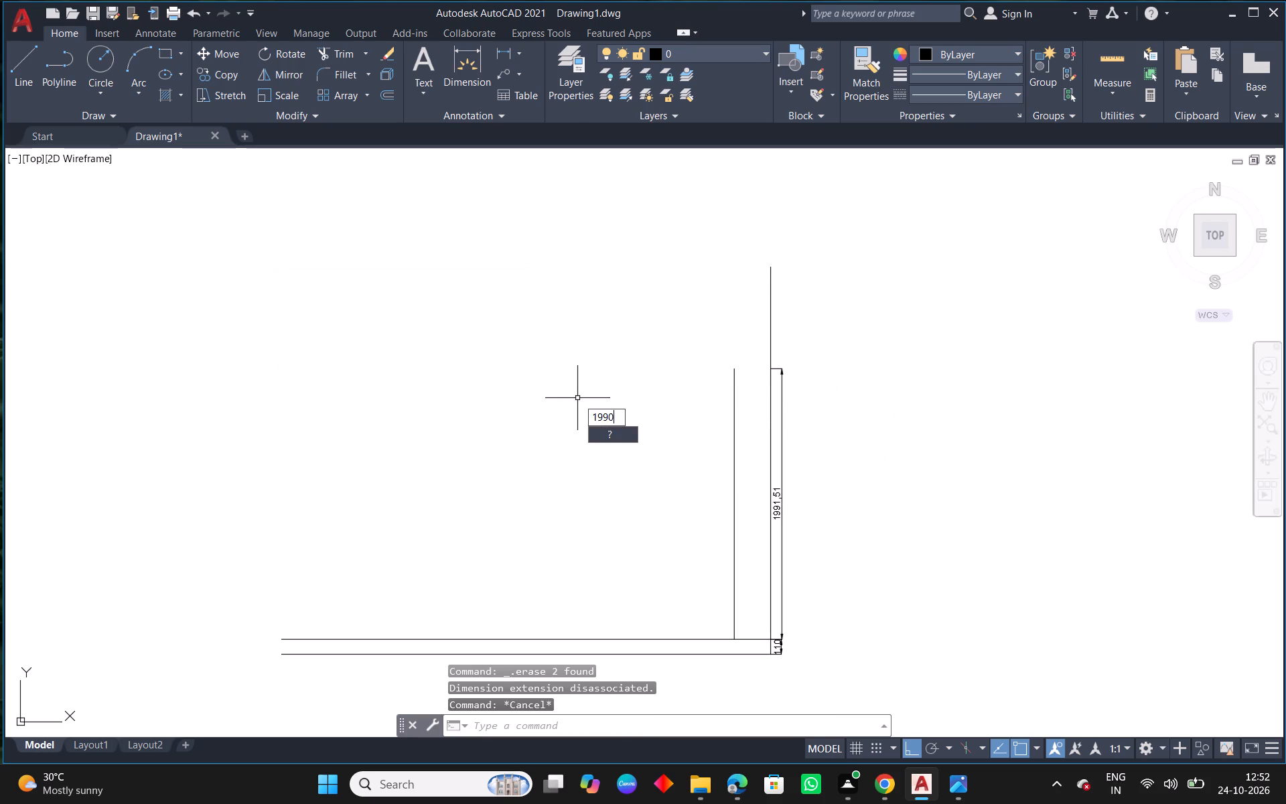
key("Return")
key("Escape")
Offset the skirting's upper line upward by 1990 to redraw the line between shutters and loft.
type("O 1990")
key("Return")
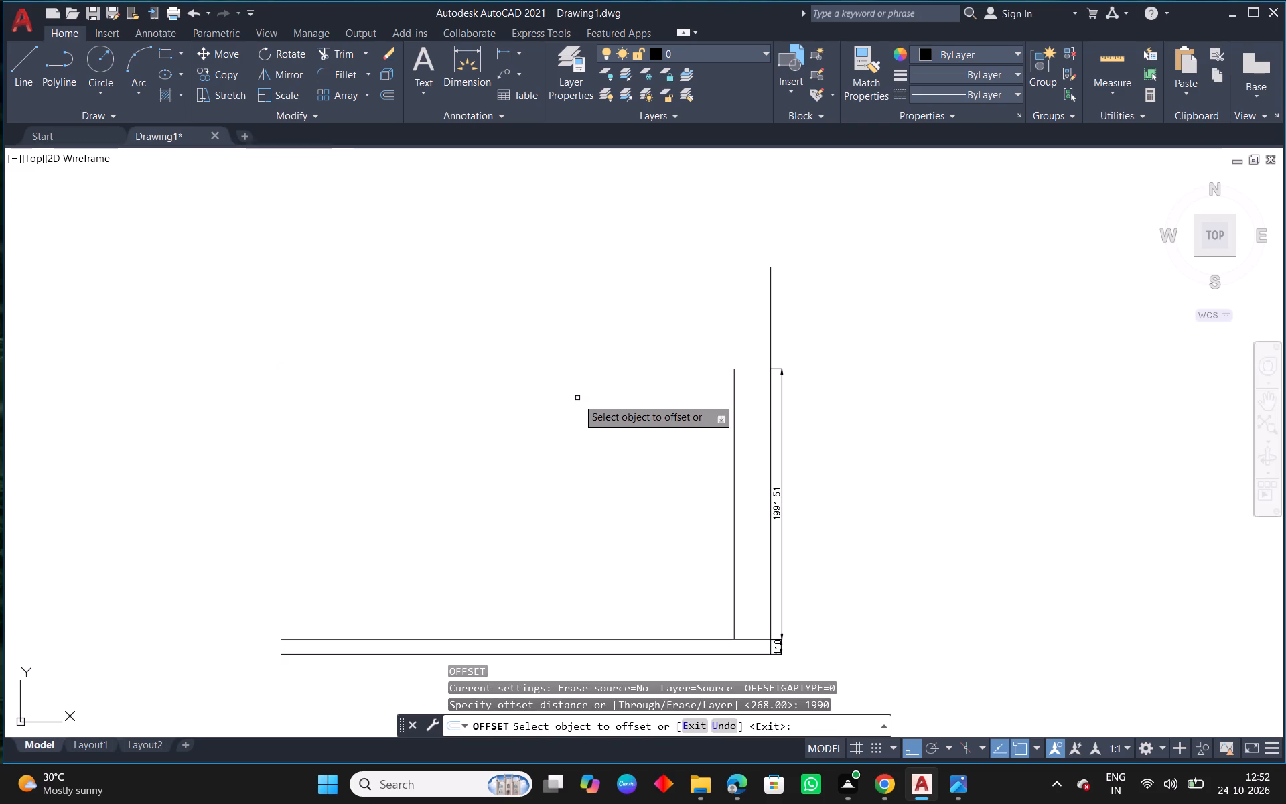
left_click_drag(714, 641, 713, 634)
left_click(678, 551)
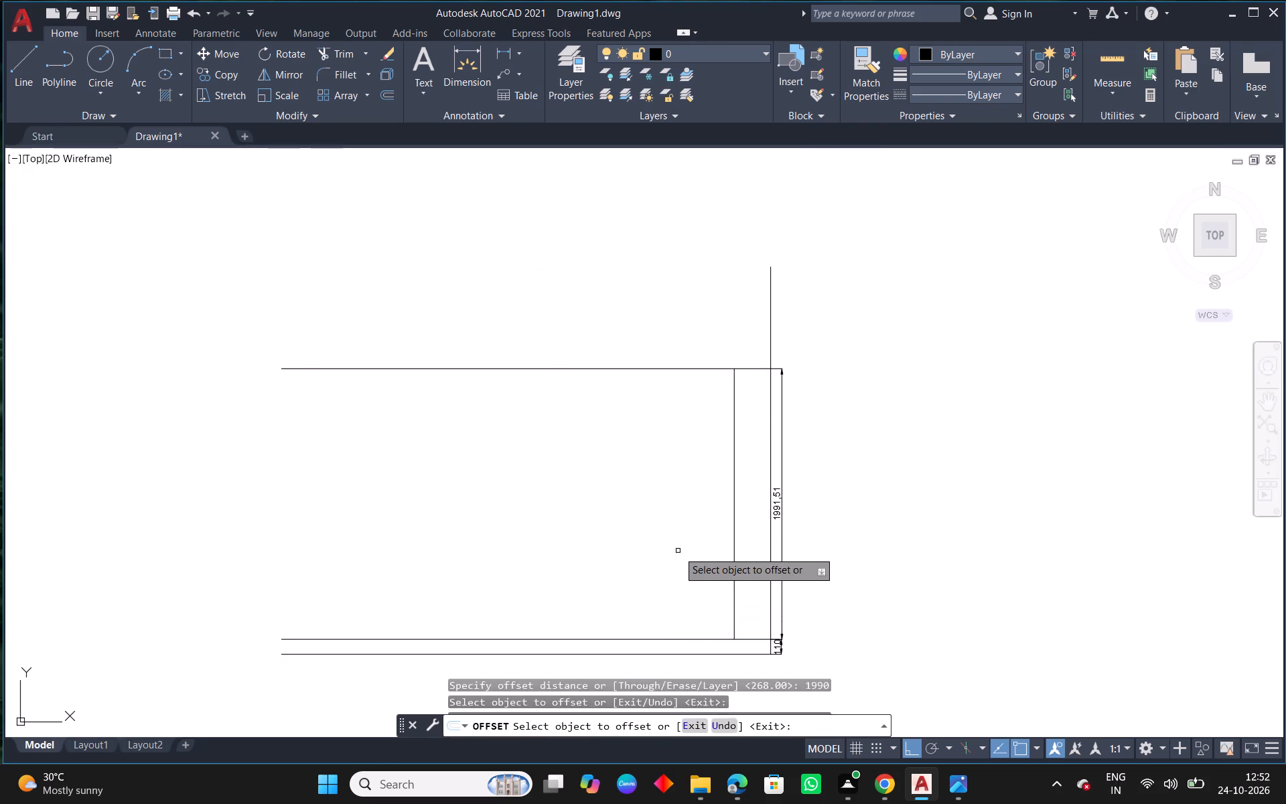
key("Escape")
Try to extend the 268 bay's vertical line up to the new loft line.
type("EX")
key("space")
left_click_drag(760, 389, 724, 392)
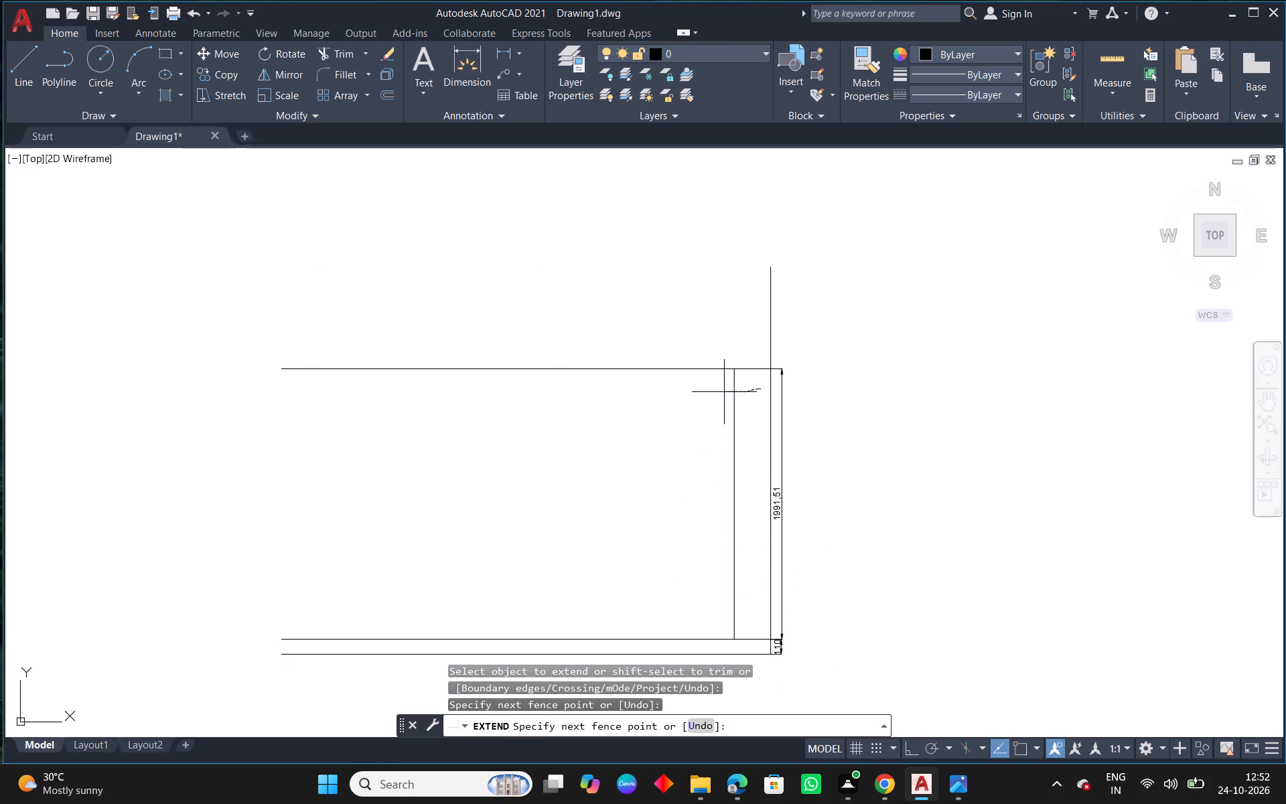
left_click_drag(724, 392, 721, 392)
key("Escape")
Erase the old shutter-height dimension along the outline's right edge.
scroll(781, 377, "up", 2)
left_click(782, 365)
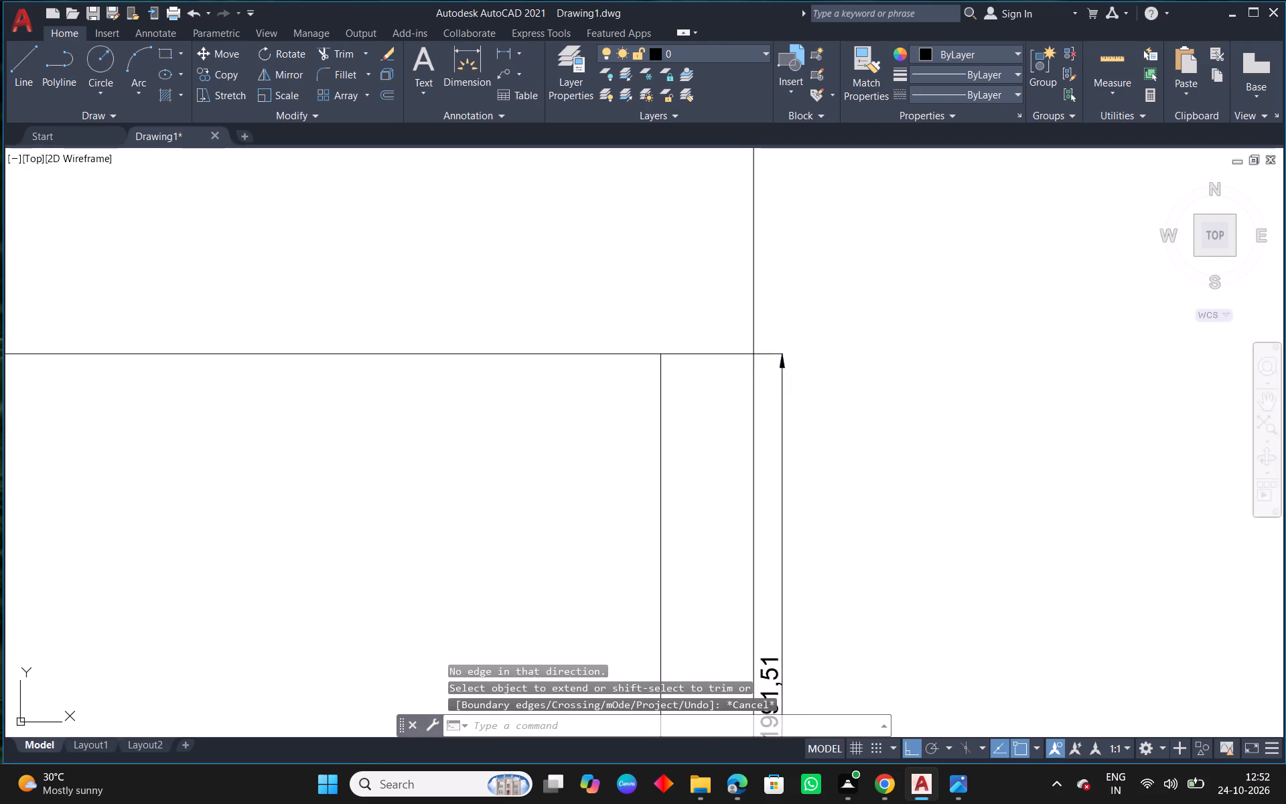
scroll(766, 358, "up", 2)
key("Delete")
Examine the shutter and skirting heights on the right side of the reference outer elevation.
scroll(766, 364, "down", 5)
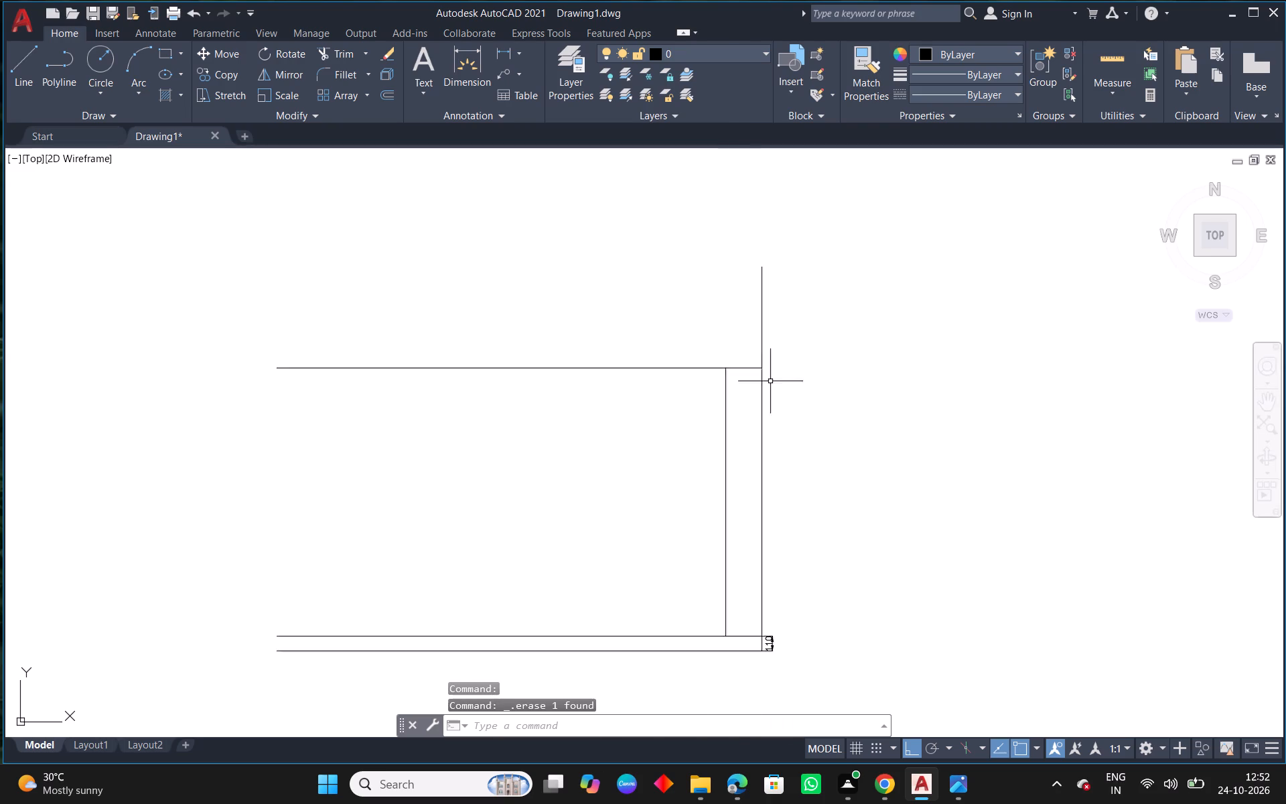
scroll(770, 381, "down", 1)
middle_click(855, 529)
scroll(789, 486, "up", 3)
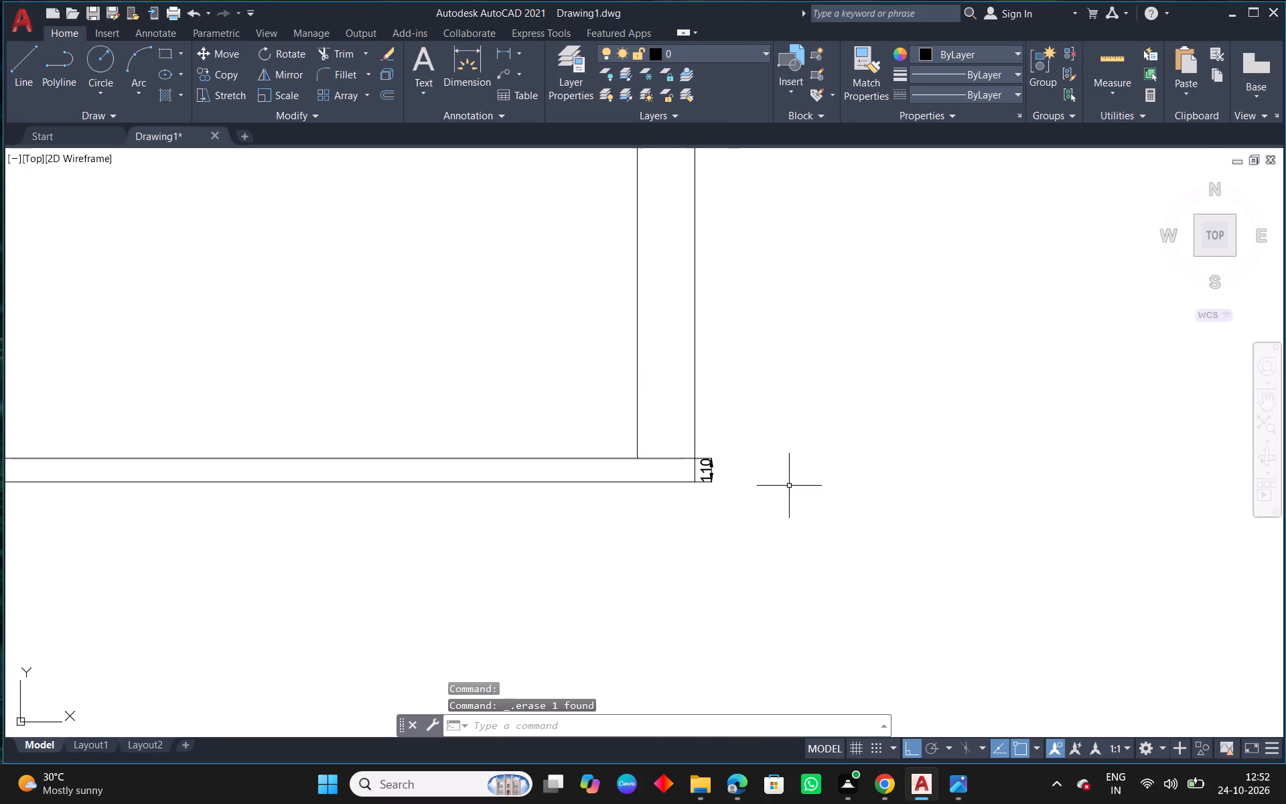
scroll(785, 504, "down", 8)
middle_click_drag(948, 498, 515, 576)
scroll(937, 399, "up", 2)
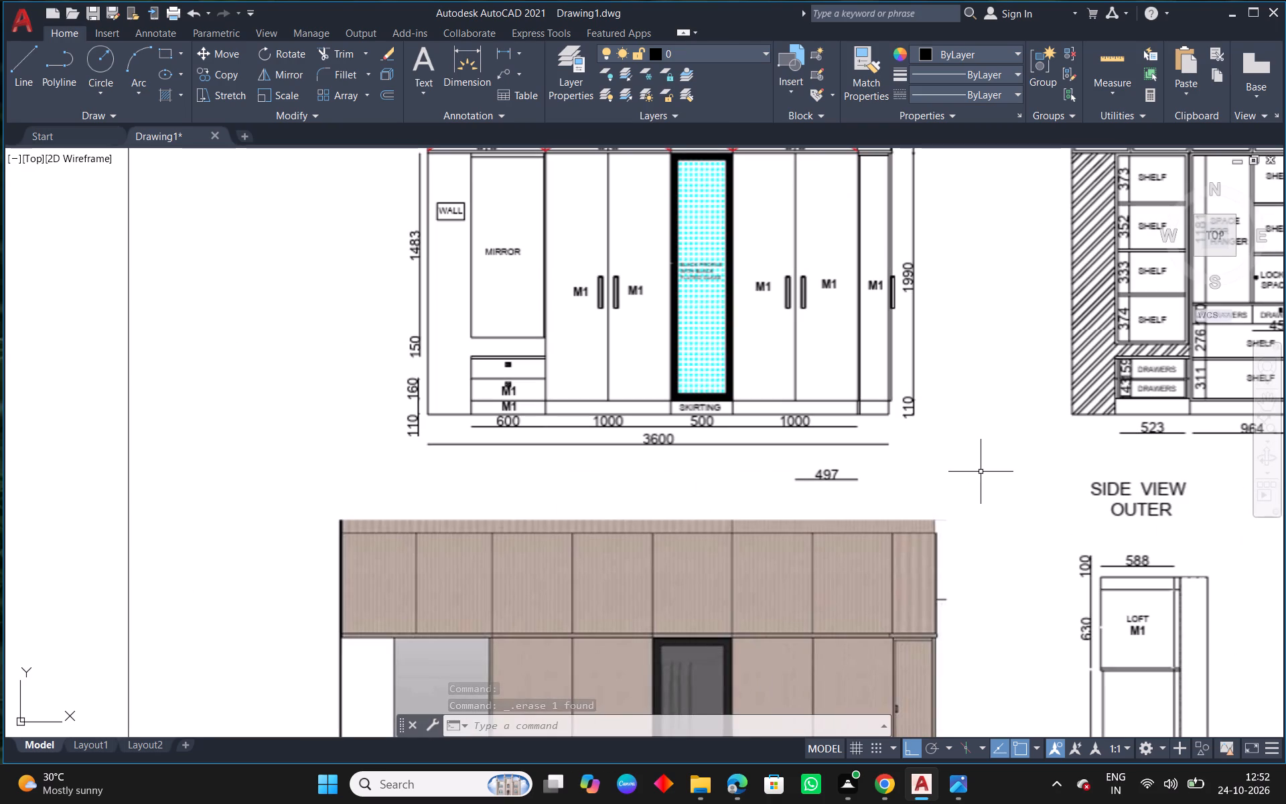
scroll(841, 485, "down", 3)
Dimension the height of the 268 bay's vertical line, placing the dimension just outside the outline's right edge.
scroll(457, 585, "up", 3)
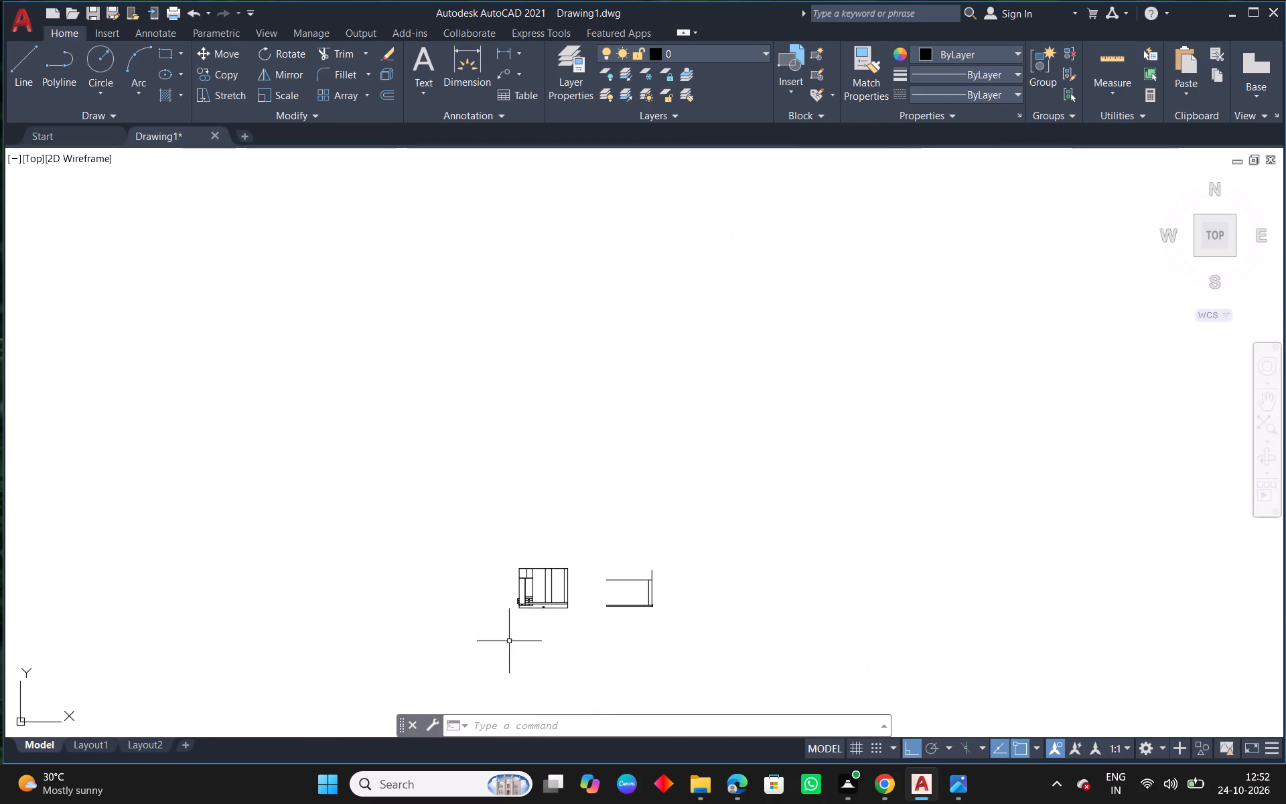
scroll(723, 600, "up", 4)
middle_click_drag(458, 644, 778, 530)
left_click(481, 66)
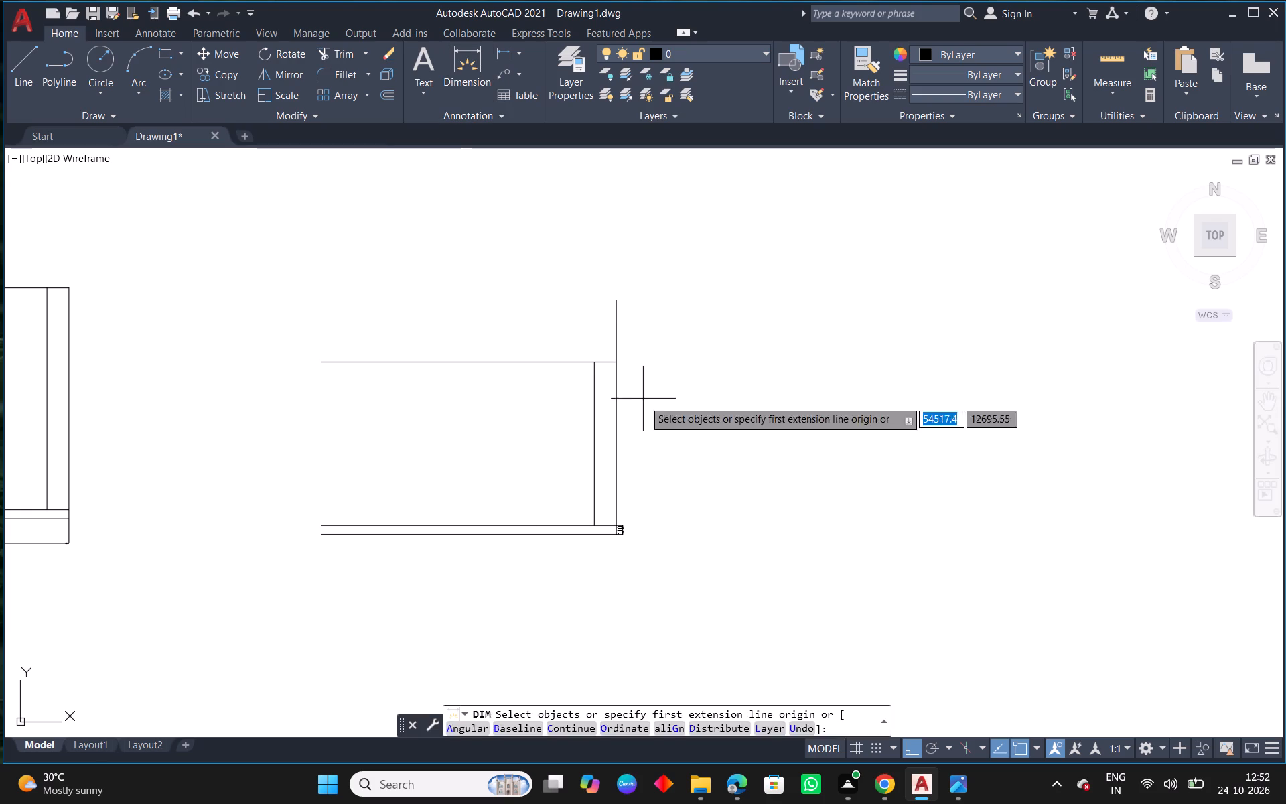
left_click(593, 491)
left_click(630, 503)
right_click(630, 503)
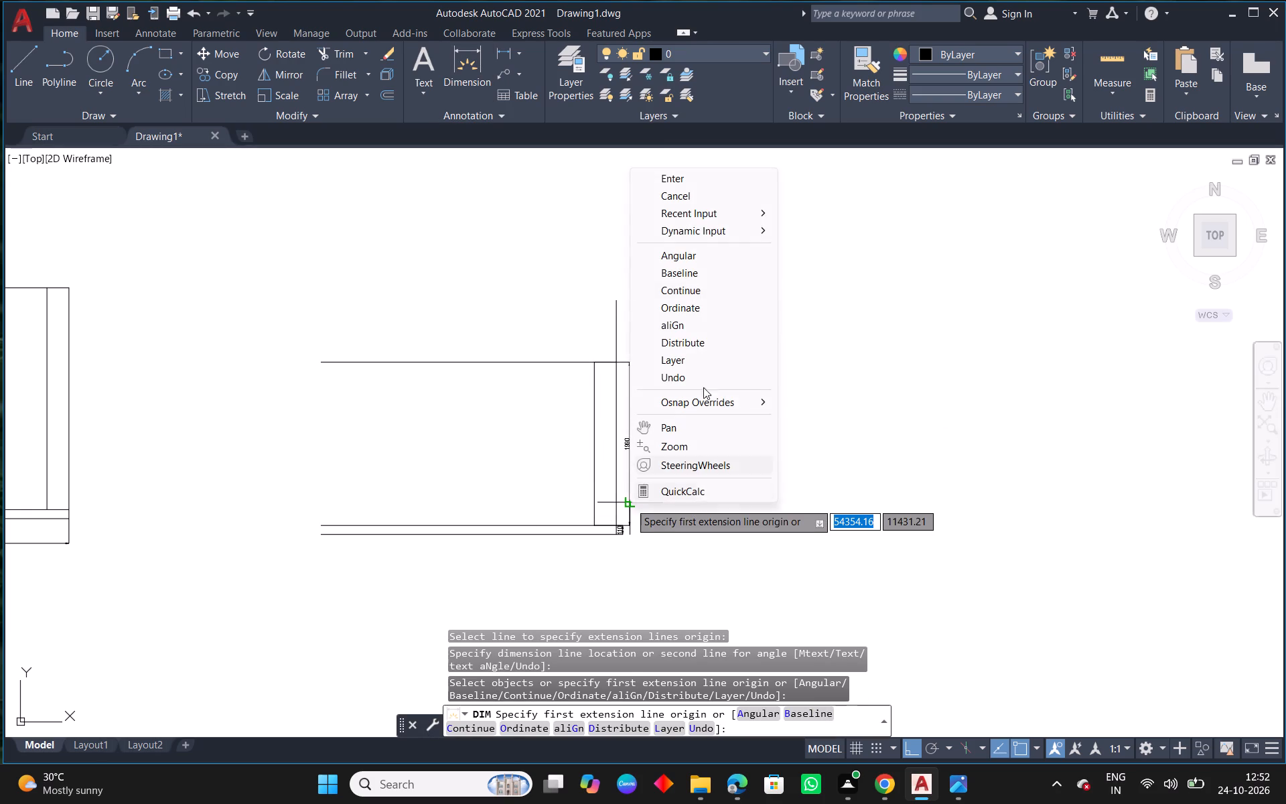
left_click(663, 188)
Stretch both extension-line origins of the new shutter-height dimension from the 268 bay's line to the outline's right edge.
scroll(624, 519, "up", 4)
middle_click_drag(693, 511, 758, 479)
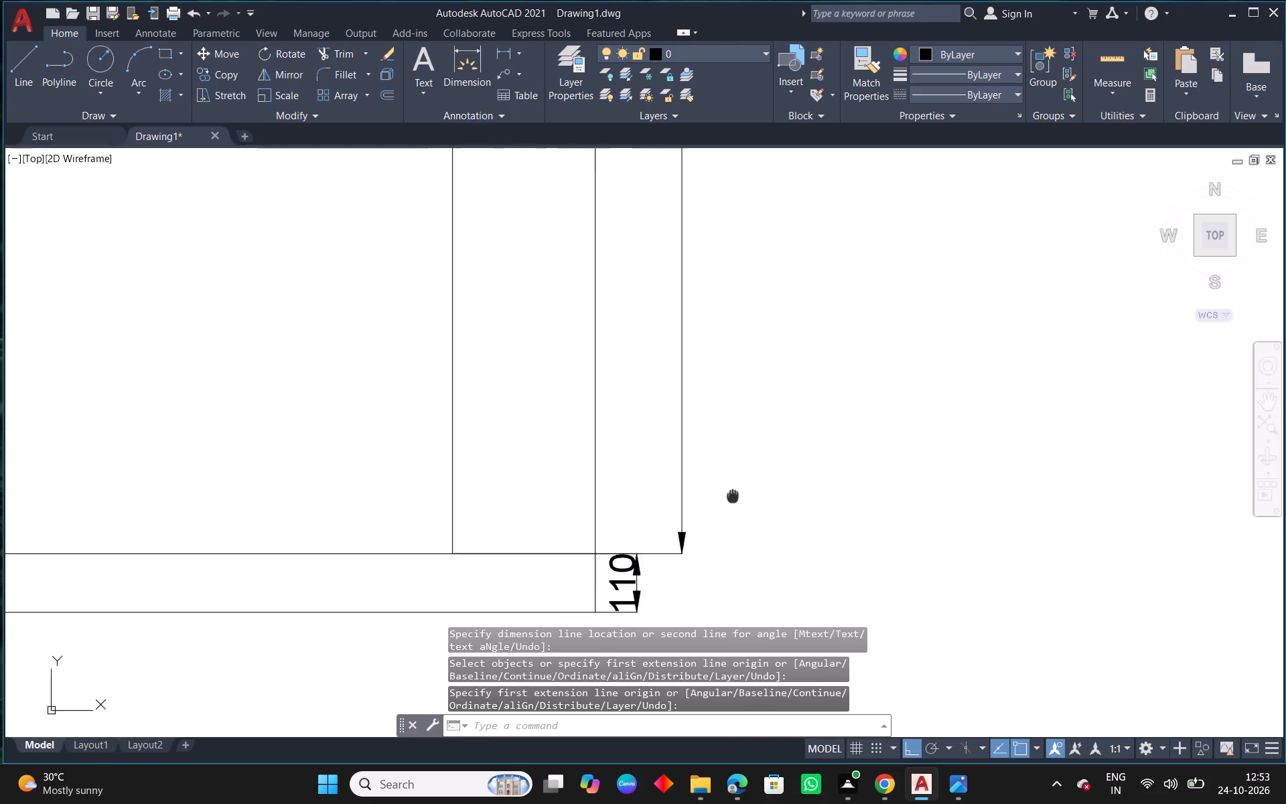
middle_click_drag(758, 479, 798, 417)
scroll(794, 416, "down", 1)
left_click(764, 452)
scroll(731, 463, "up", 3)
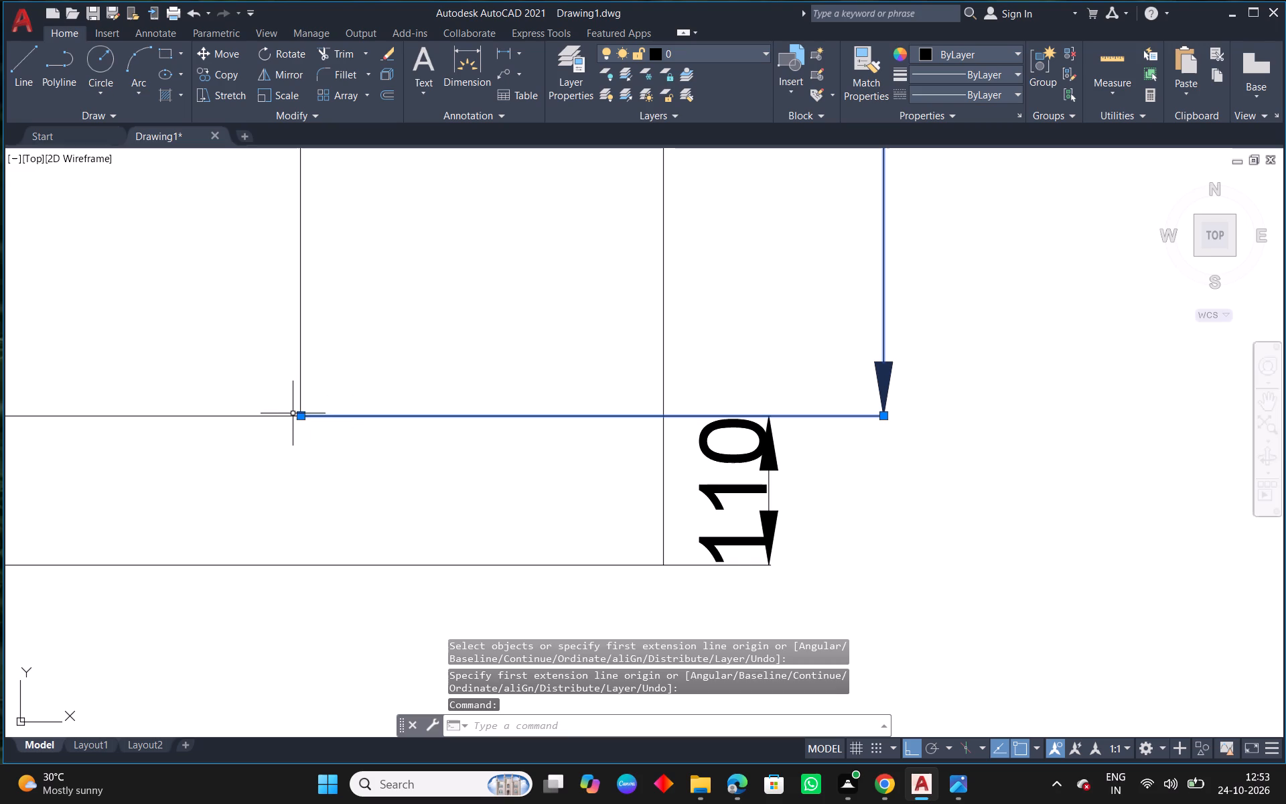
left_click(296, 419)
left_click(664, 419)
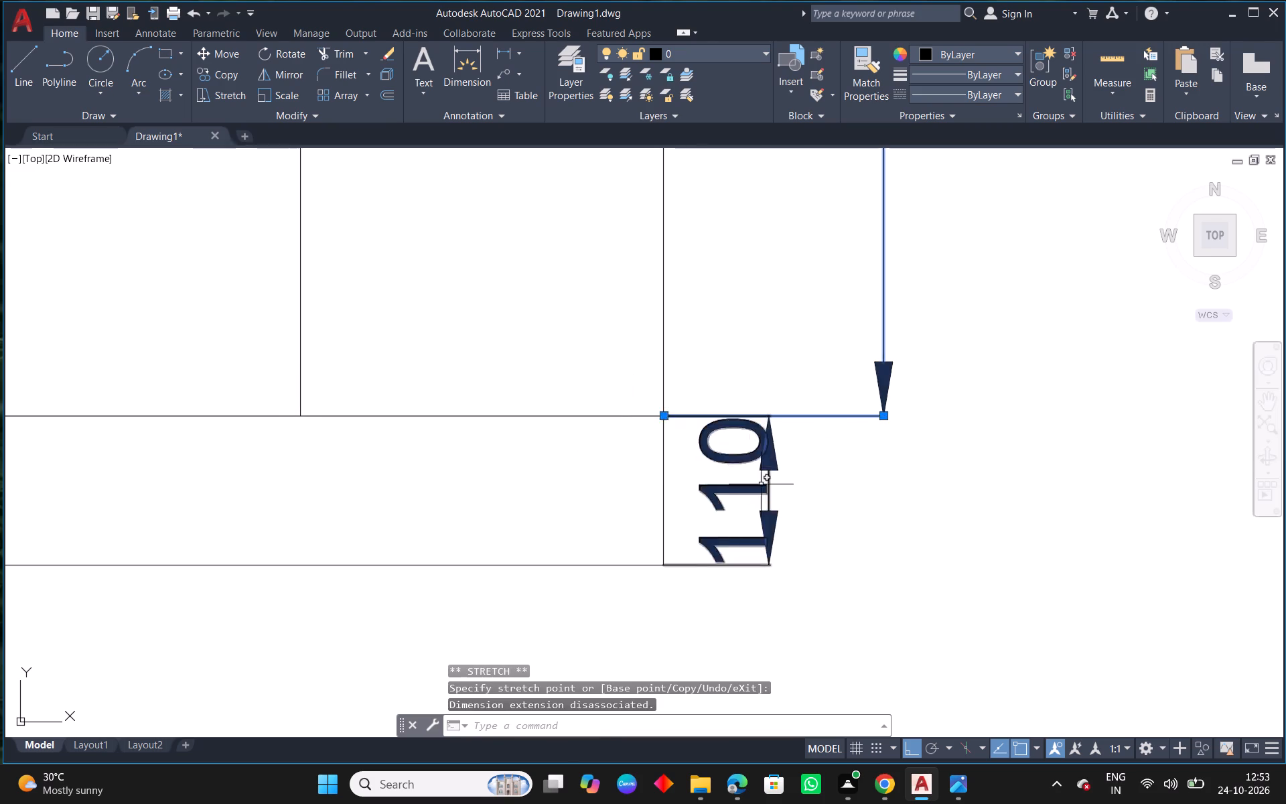
scroll(771, 496, "down", 3)
key("Escape")
middle_click_drag(888, 360, 808, 543)
scroll(768, 496, "down", 2)
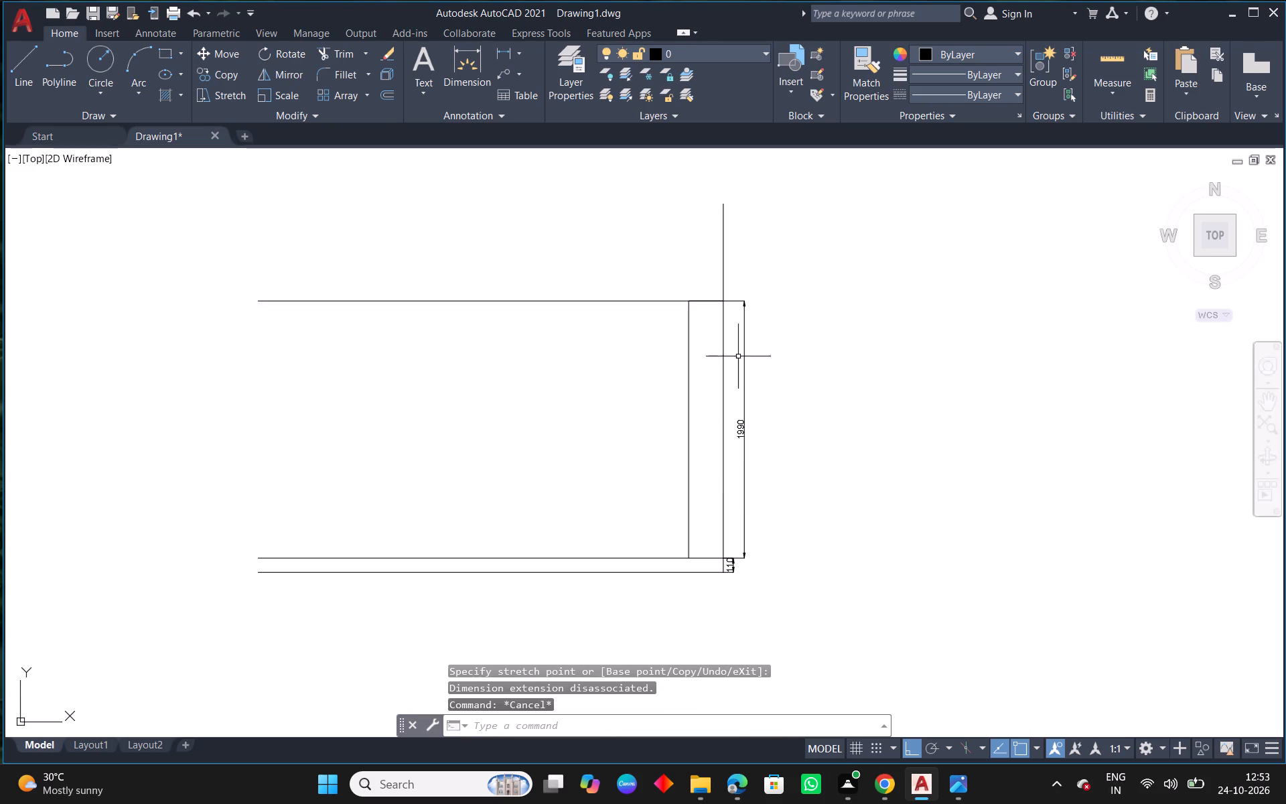
scroll(723, 297, "up", 3)
left_click(763, 316)
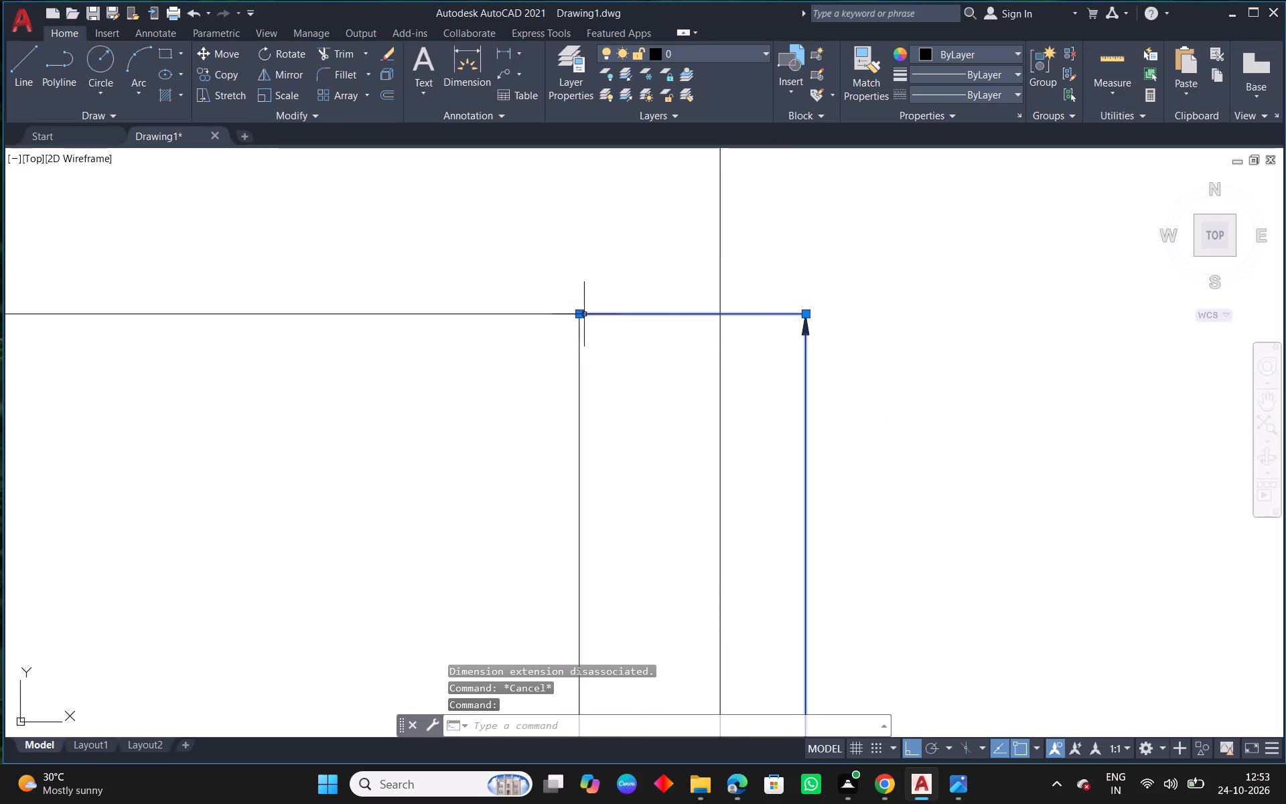
left_click(581, 315)
left_click(718, 316)
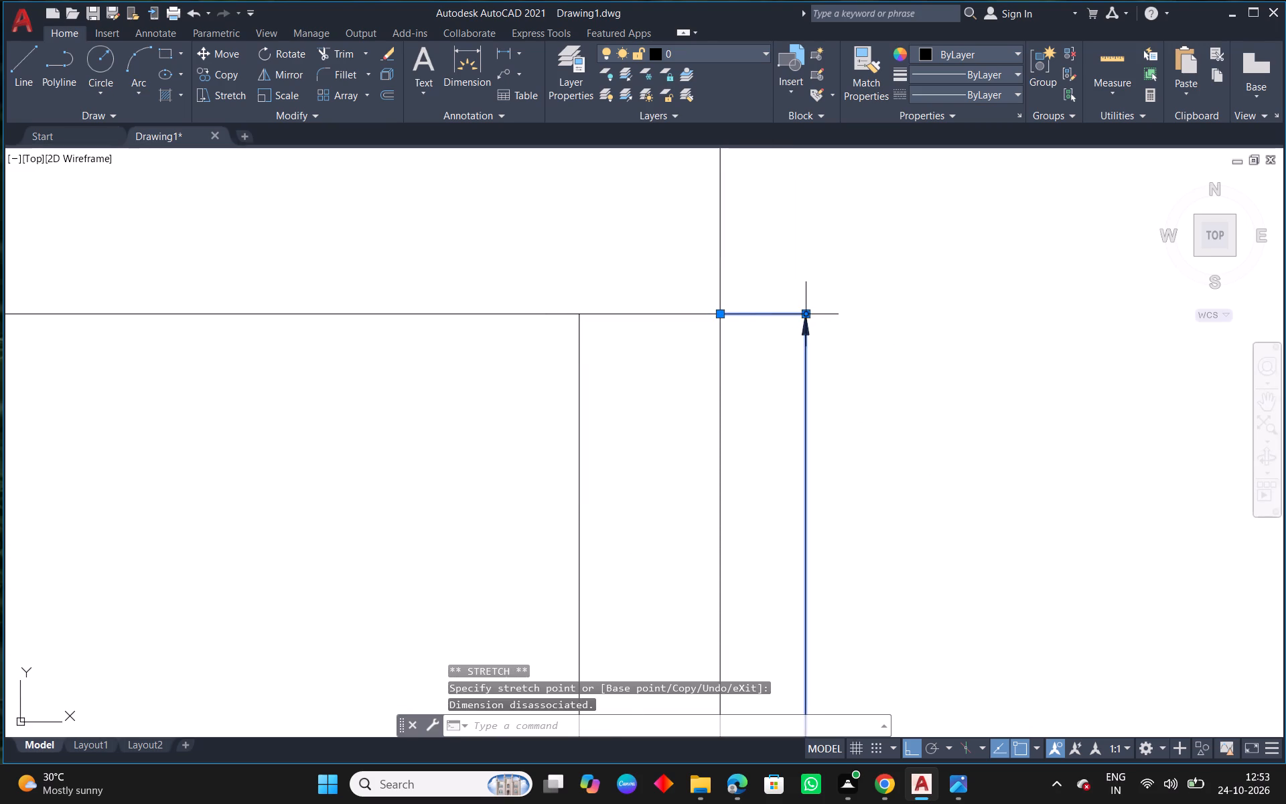
Reposition the shutter-height dimension line closer to the outline's right edge, roughly in line with the skirting dimension.
left_click(808, 314)
left_click(747, 316)
scroll(794, 335, "down", 4)
middle_click_drag(884, 446, 796, 429)
scroll(700, 416, "up", 3)
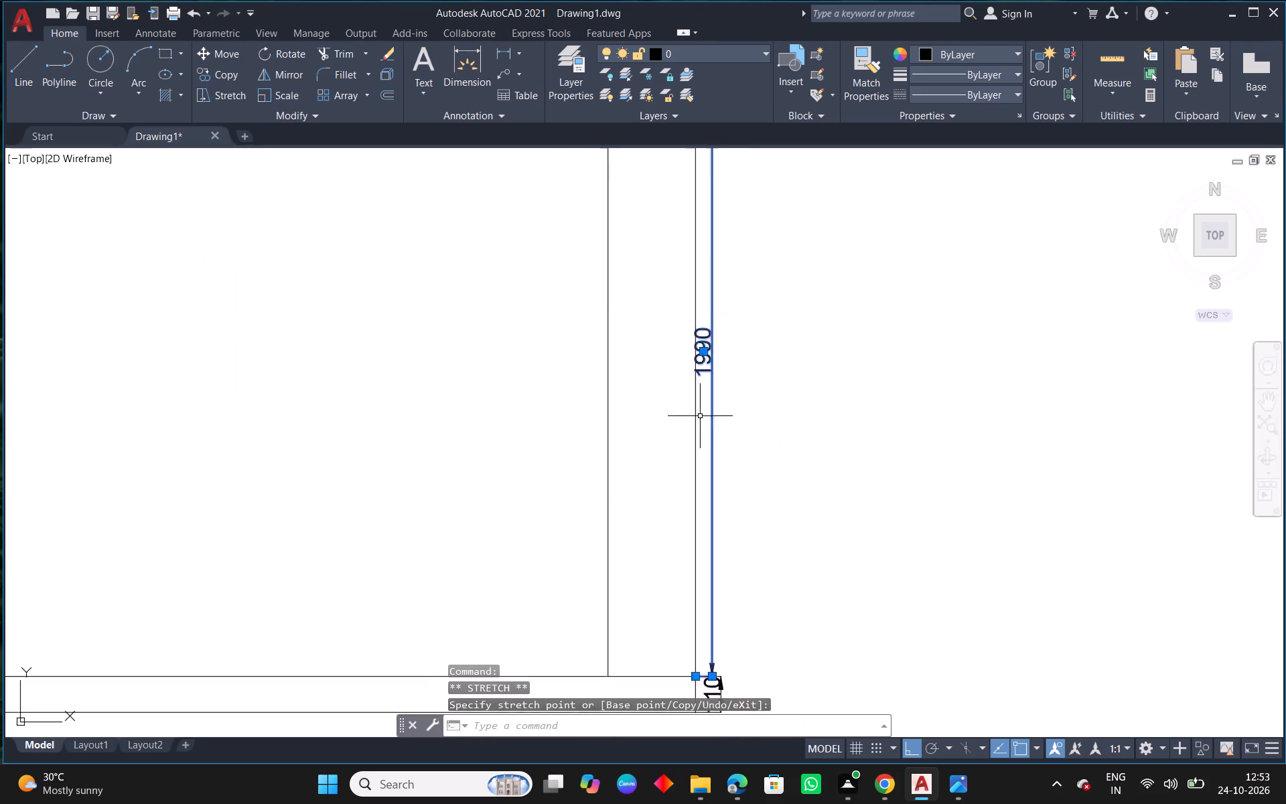
scroll(700, 416, "up", 1)
left_click_drag(705, 315, 729, 318)
left_click(748, 319)
key("Escape")
Dimension the loft height from the loft line to the right edge's top end, in line with the shutter-height dimension.
scroll(821, 387, "down", 2)
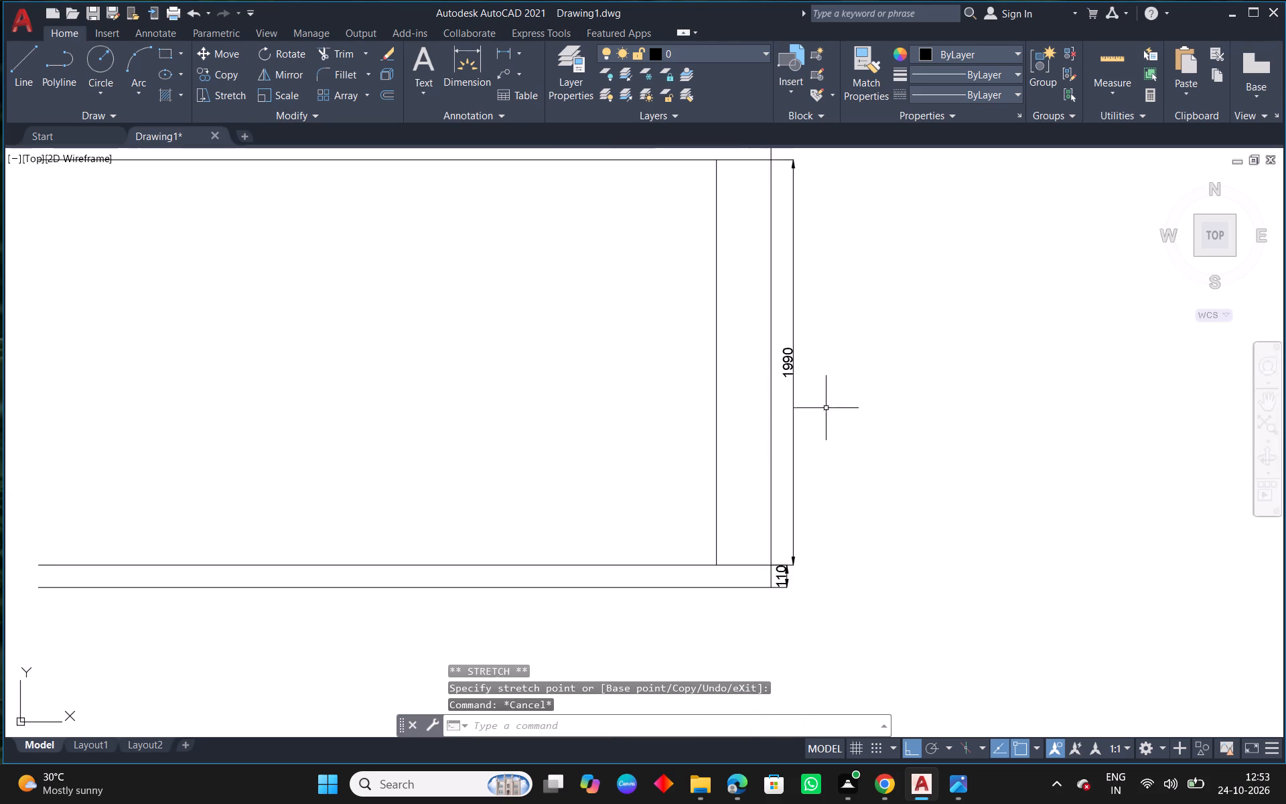
scroll(843, 433, "down", 1)
middle_click_drag(822, 211, 801, 276)
left_click(471, 67)
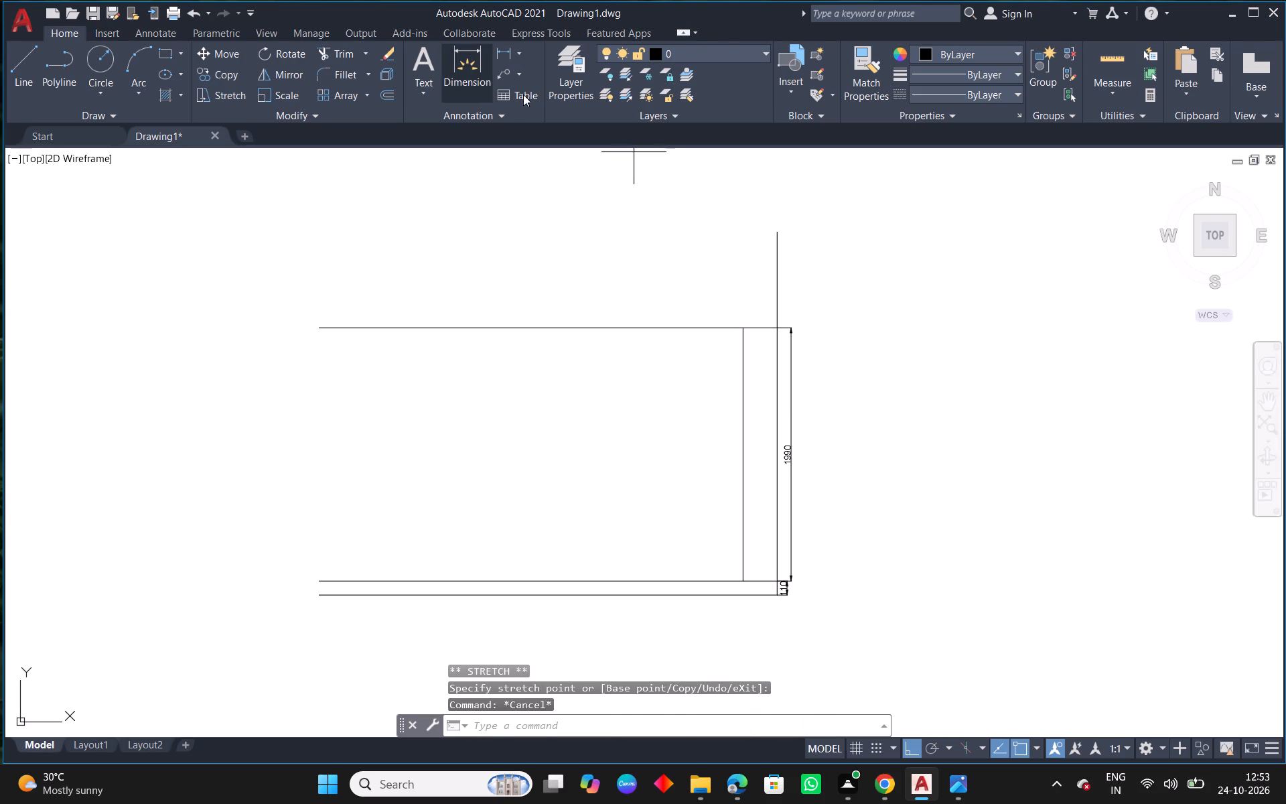
scroll(806, 295, "up", 1)
left_click(756, 348)
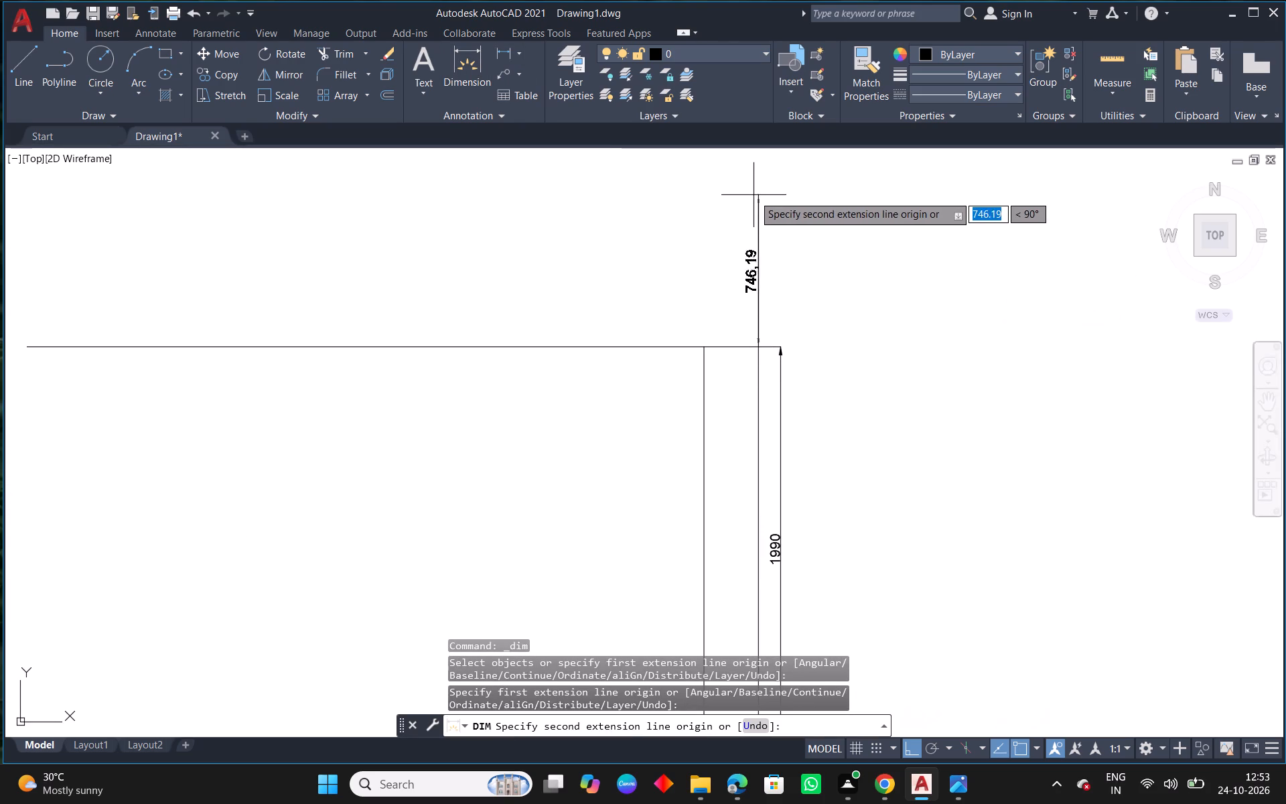
left_click(756, 194)
left_click(780, 194)
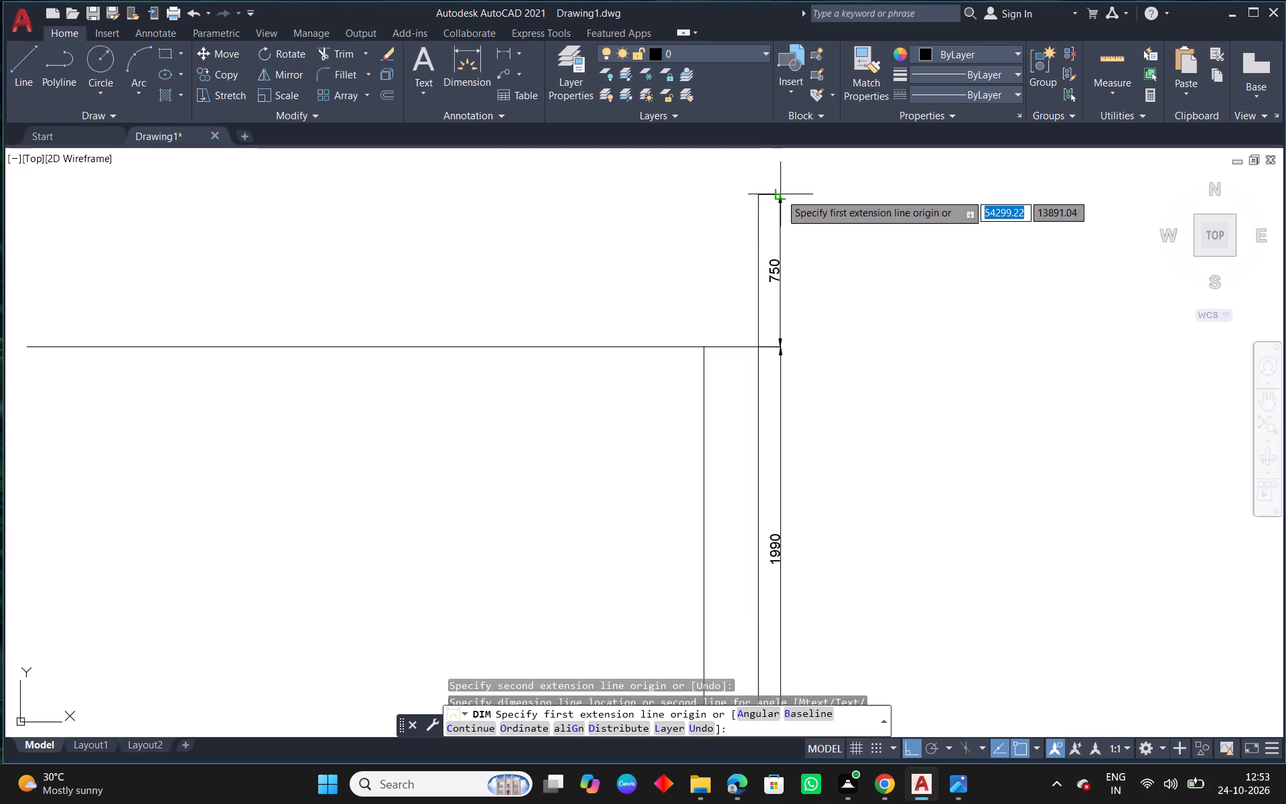
key("Escape")
Check the reference outer view and draw a 268 horizontal line leftward from the top end of the outline's right edge.
scroll(786, 344, "down", 7)
middle_click_drag(898, 421, 460, 500)
scroll(459, 501, "down", 2)
scroll(722, 295, "up", 4)
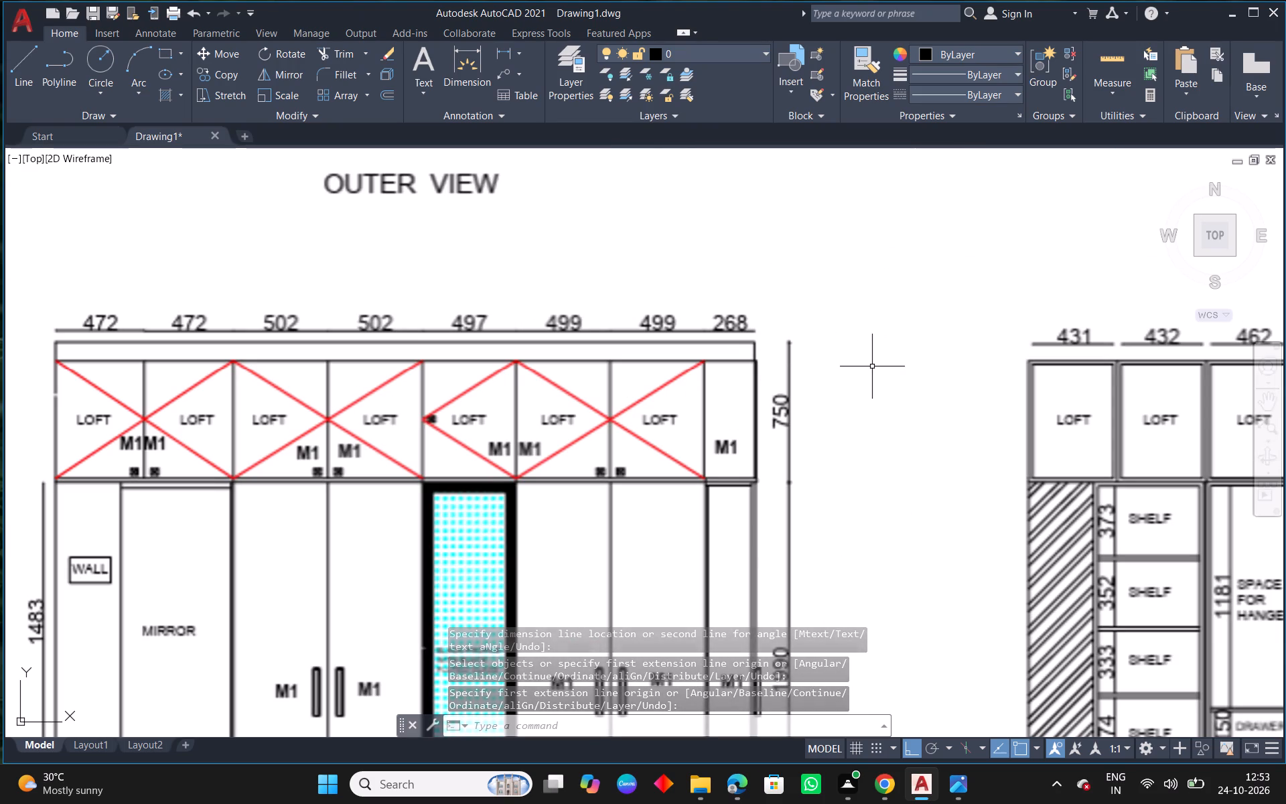
scroll(872, 366, "down", 1)
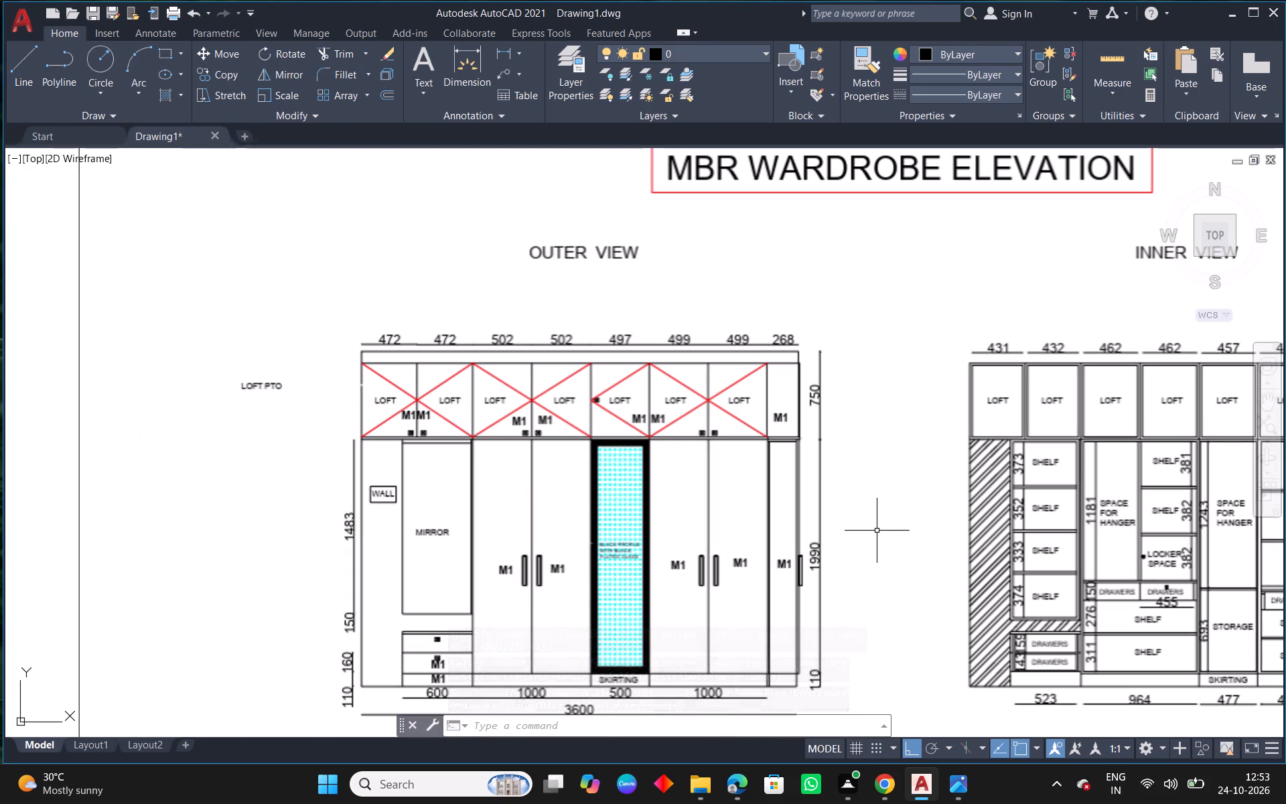
middle_click_drag(859, 513, 885, 404)
scroll(885, 403, "down", 2)
middle_click_drag(515, 590, 772, 403)
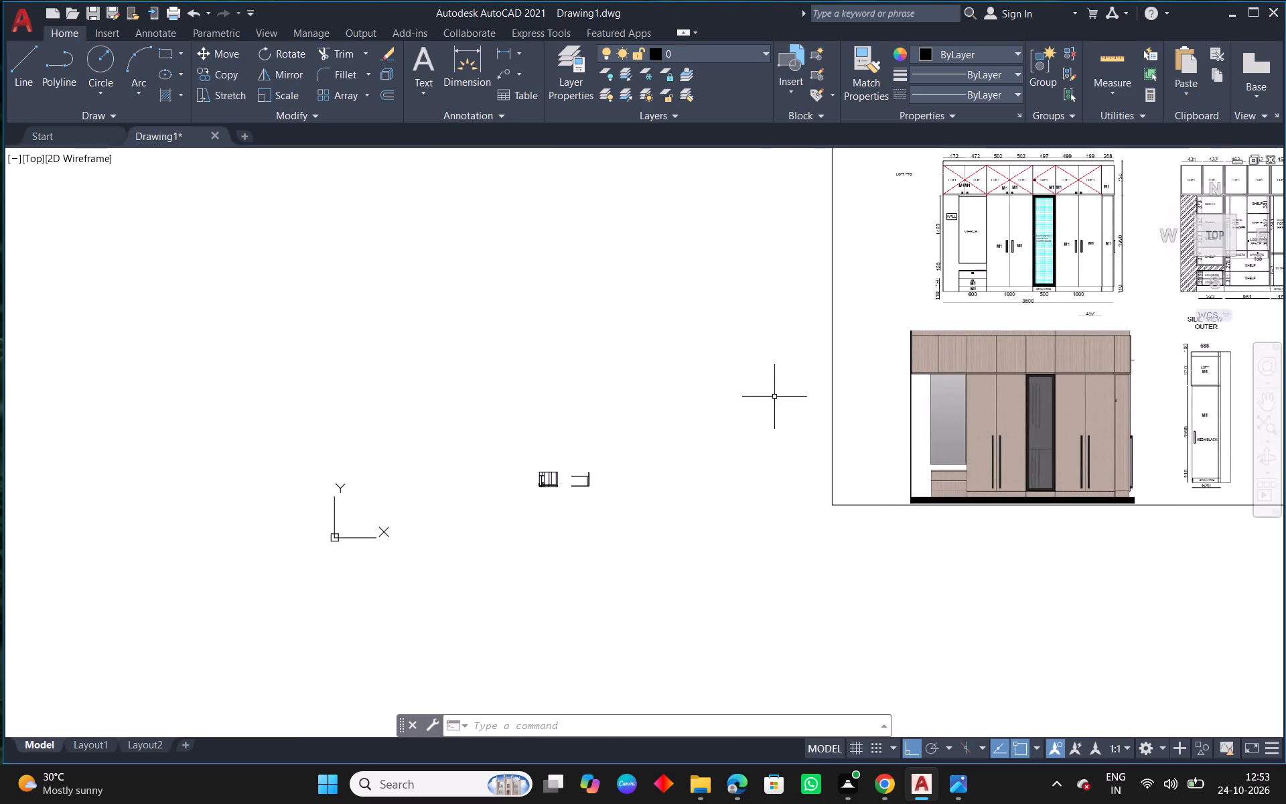
scroll(584, 478, "up", 8)
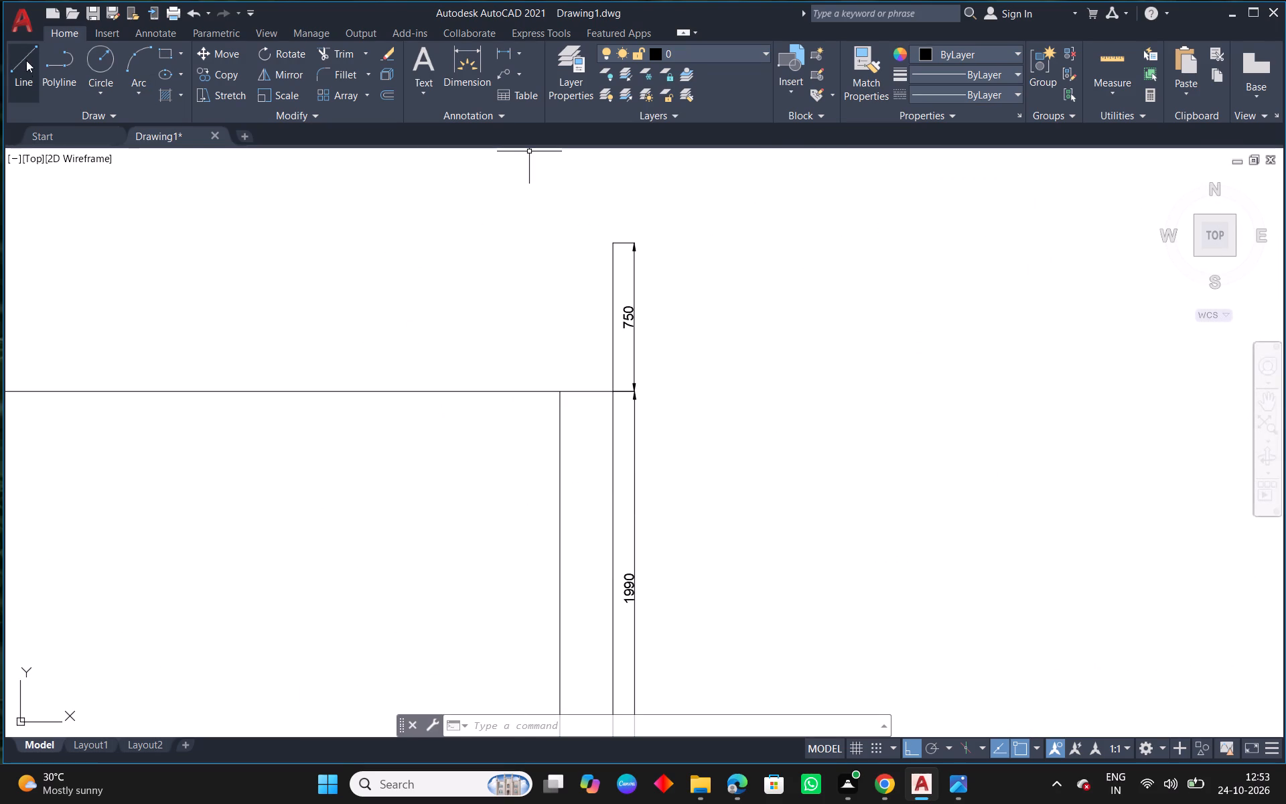
left_click(23, 66)
left_click(611, 245)
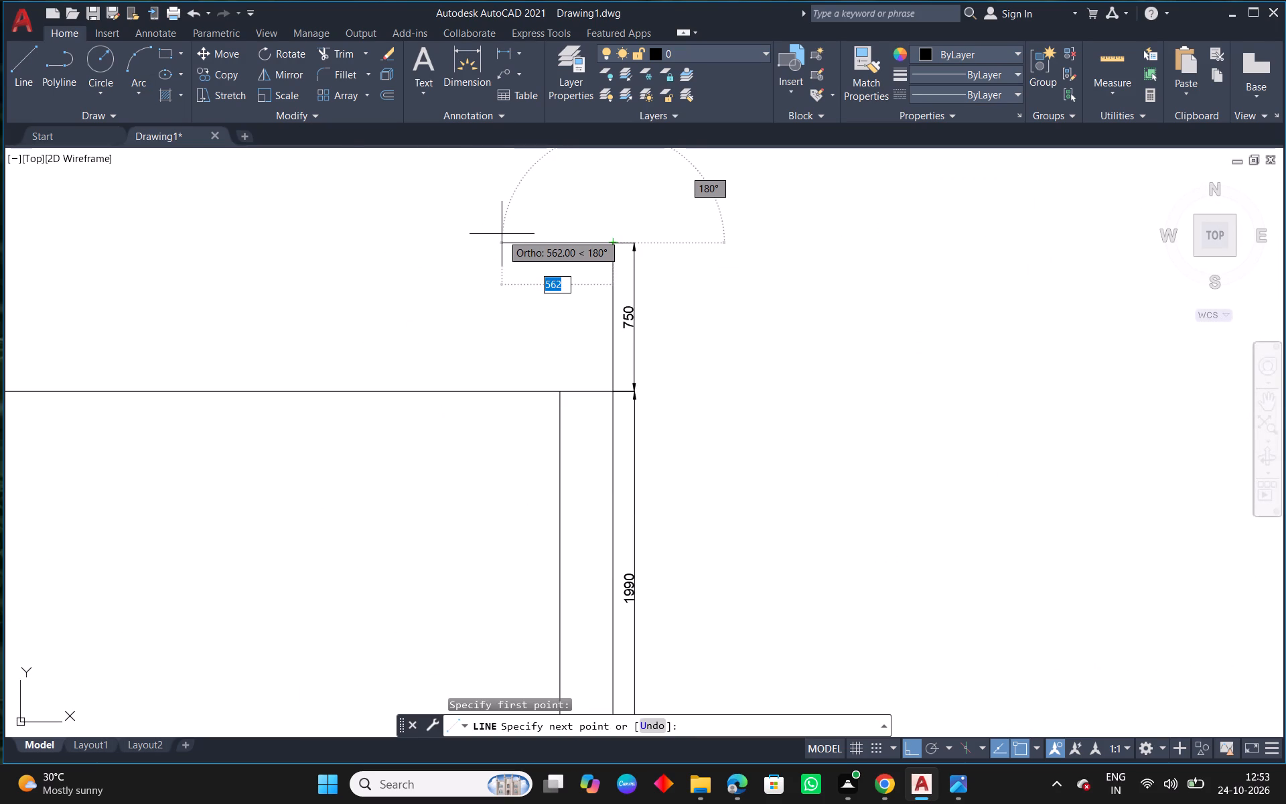
type("268")
key("Return")
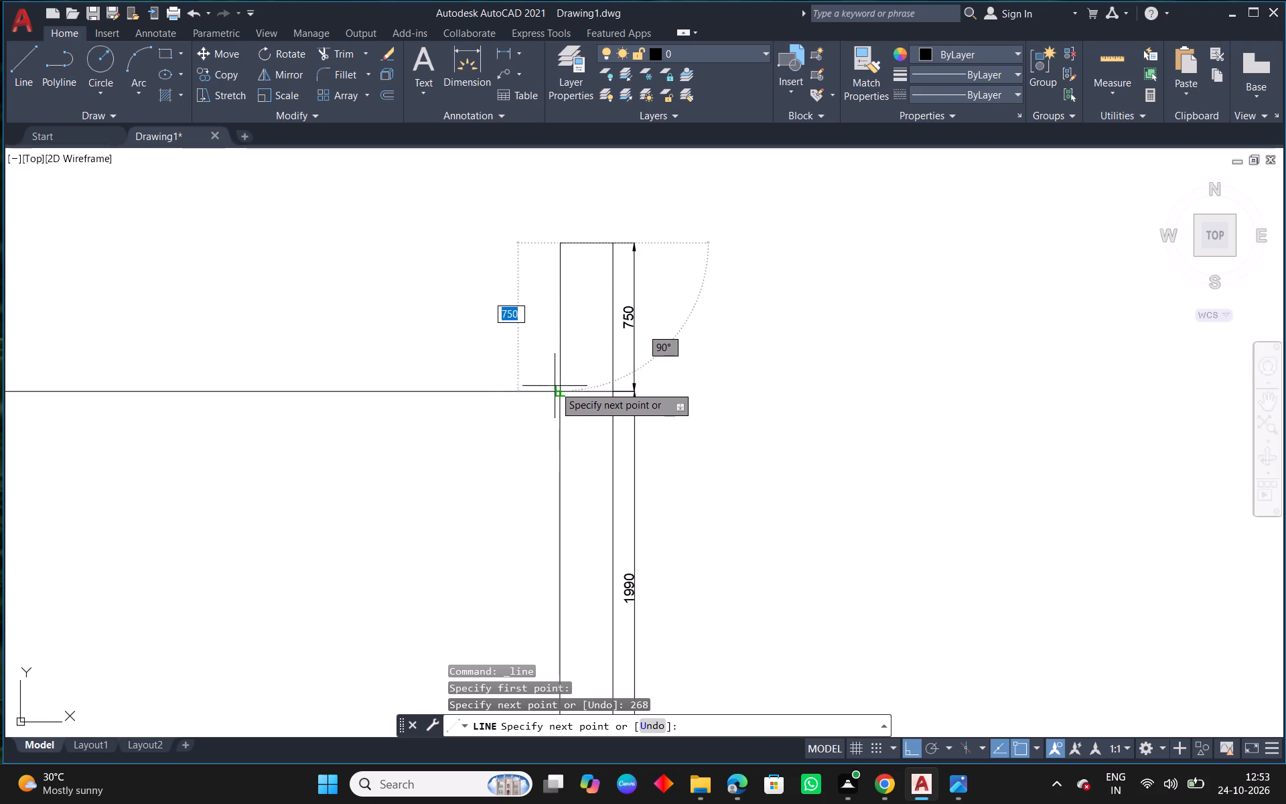
key("Escape")
Fillet the 268 bay's vertical line with the new top line to close the bay's upper corner.
type("F")
key("space")
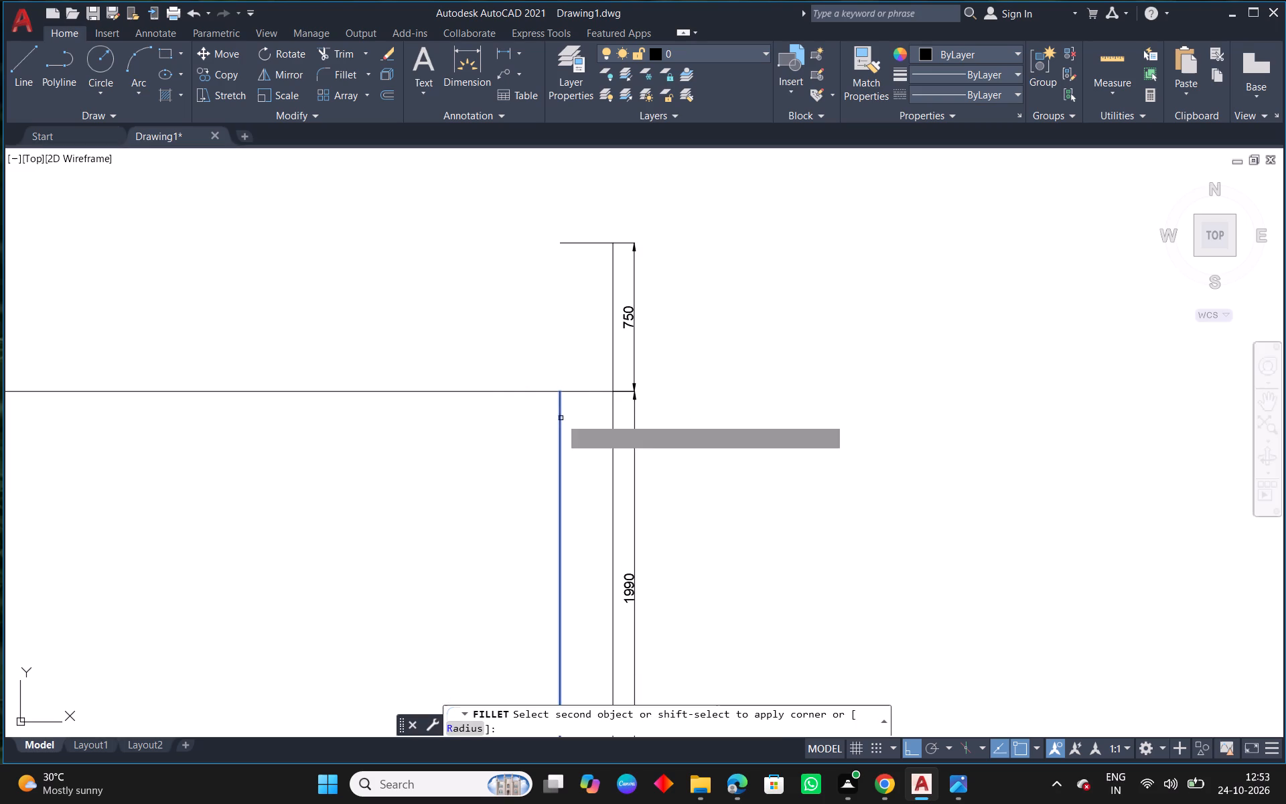
left_click(561, 418)
left_click(584, 245)
Dimension the width of the 268 bay, placing the dimension just above its top line.
left_click(466, 58)
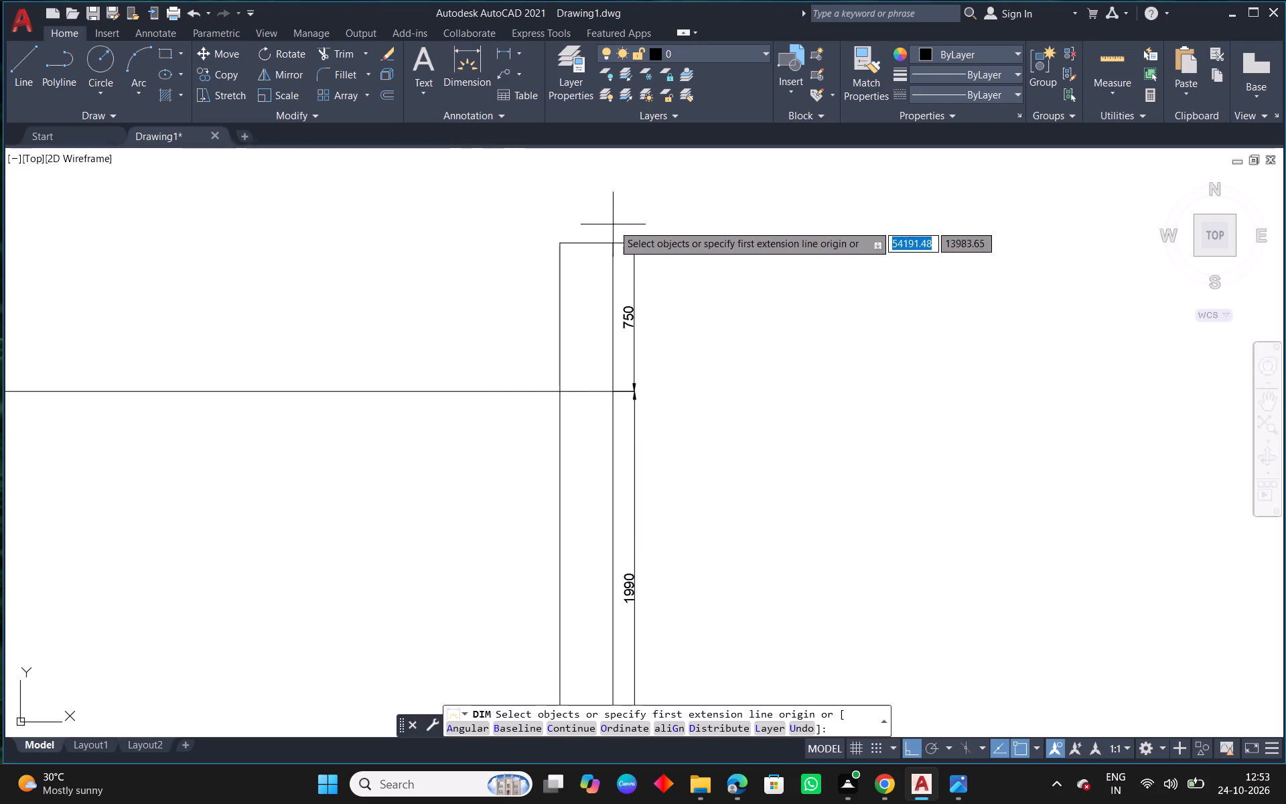
left_click(618, 247)
left_click(563, 243)
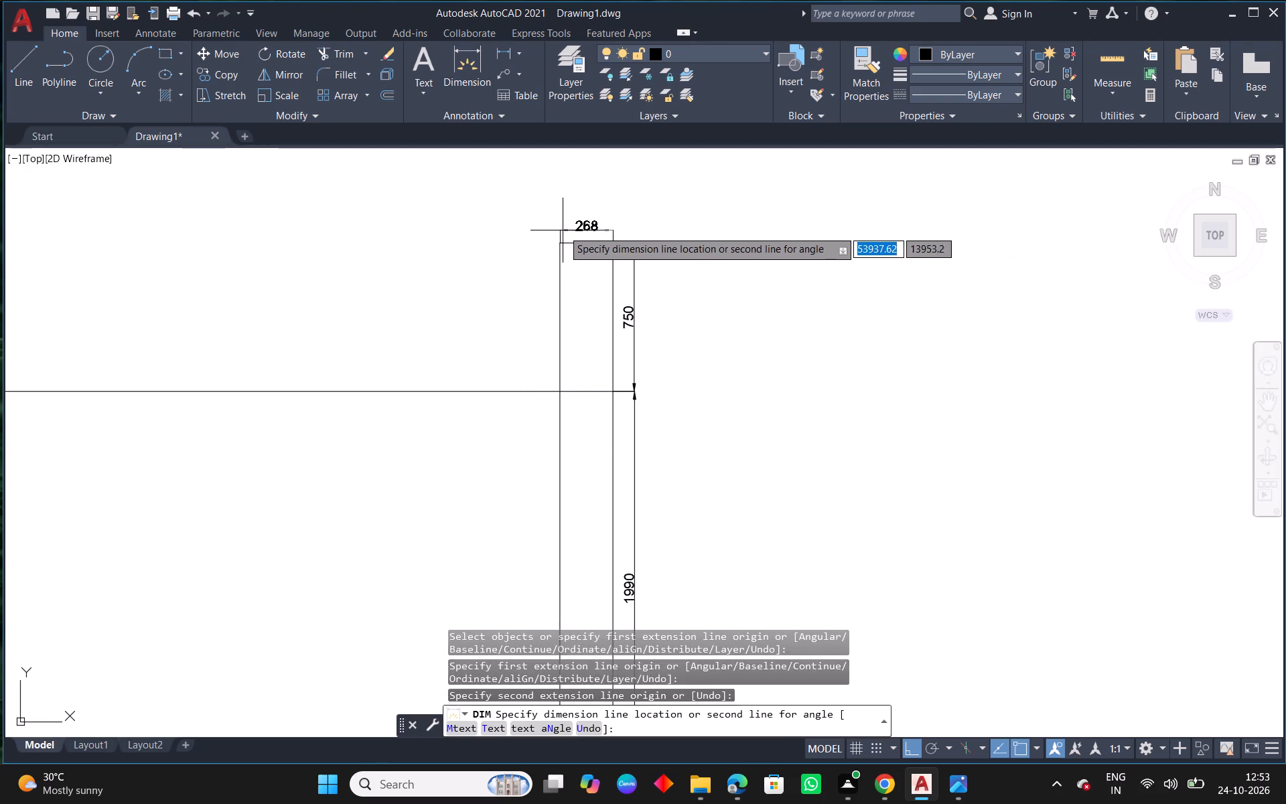
left_click(563, 230)
key("Escape")
Following the reference widths, offset the 268 bay's inner vertical line 499 leftward twice to form two shutter bays.
scroll(589, 339, "down", 4)
scroll(580, 438, "up", 1)
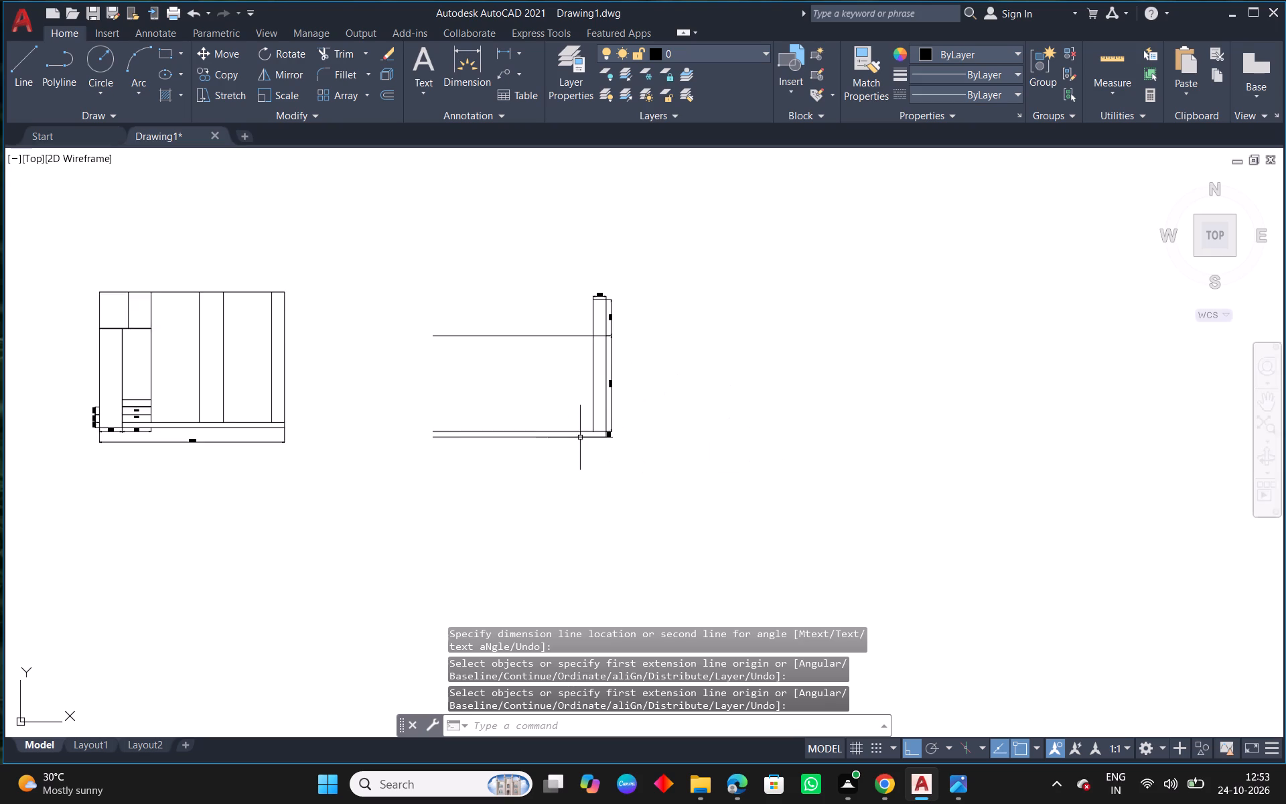
scroll(583, 438, "down", 7)
middle_click_drag(860, 438, 683, 451)
scroll(739, 356, "up", 4)
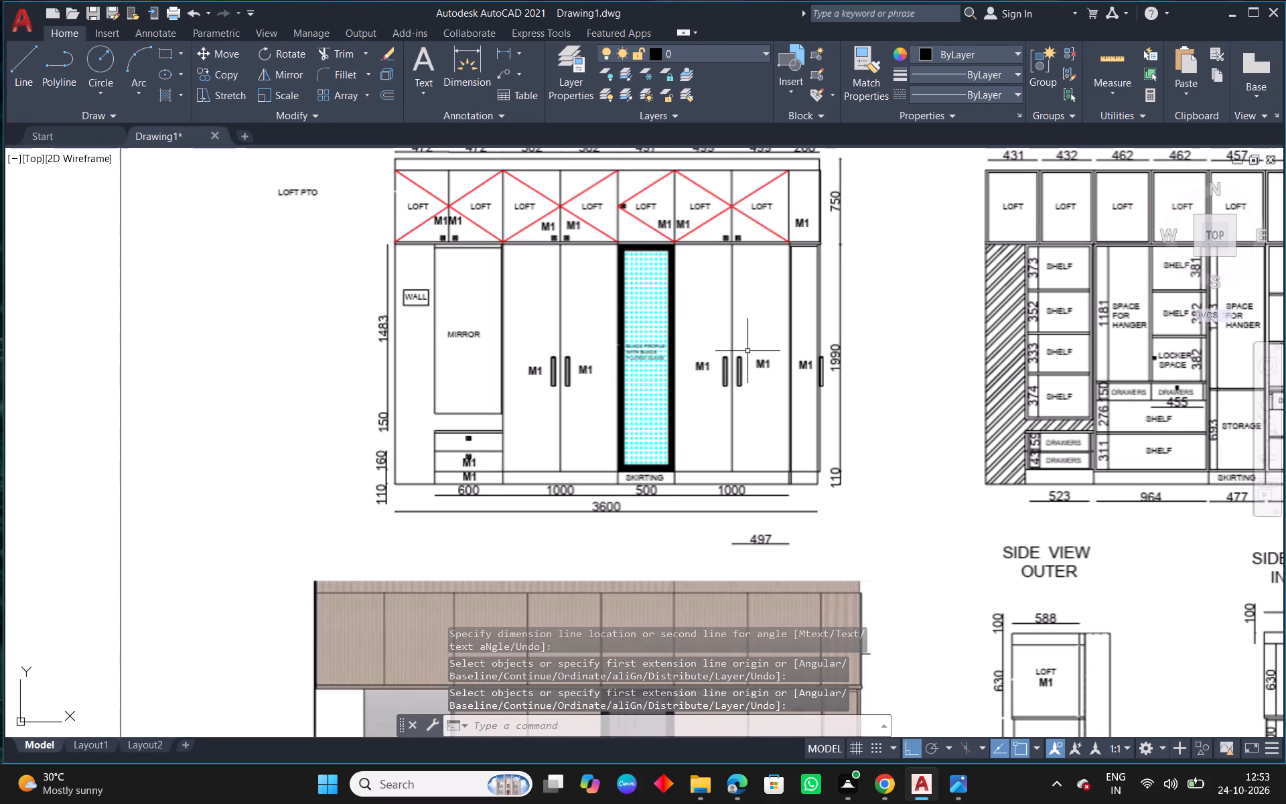
middle_click_drag(747, 351, 691, 422)
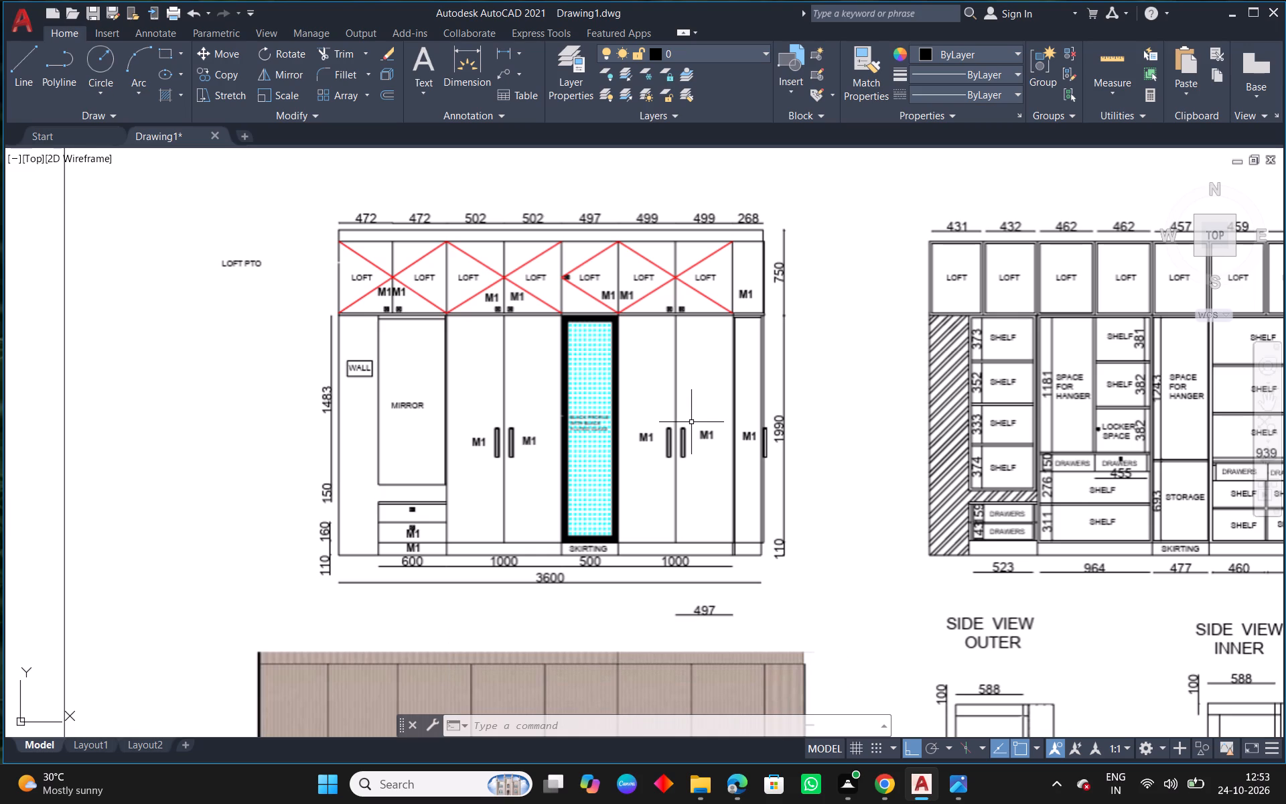
scroll(691, 422, "down", 4)
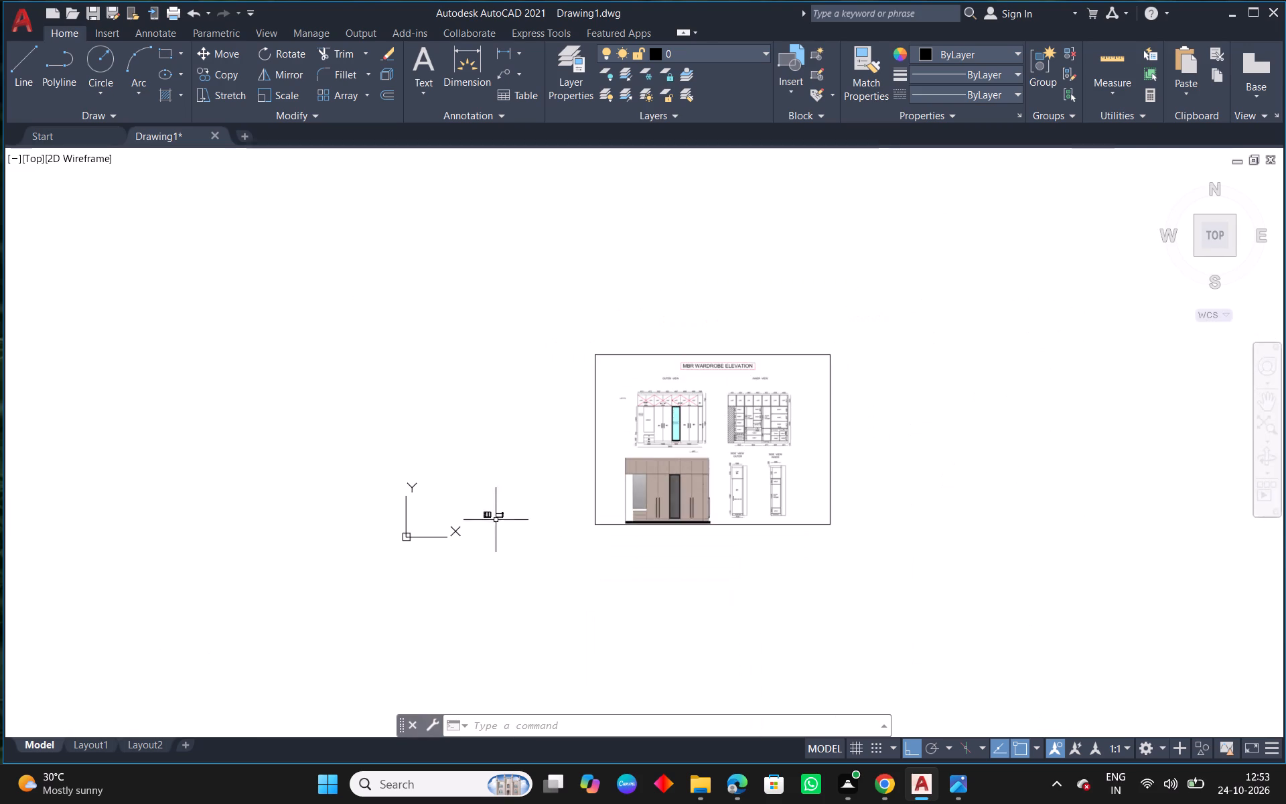
scroll(495, 521, "up", 4)
scroll(524, 464, "up", 5)
middle_click_drag(604, 520, 672, 492)
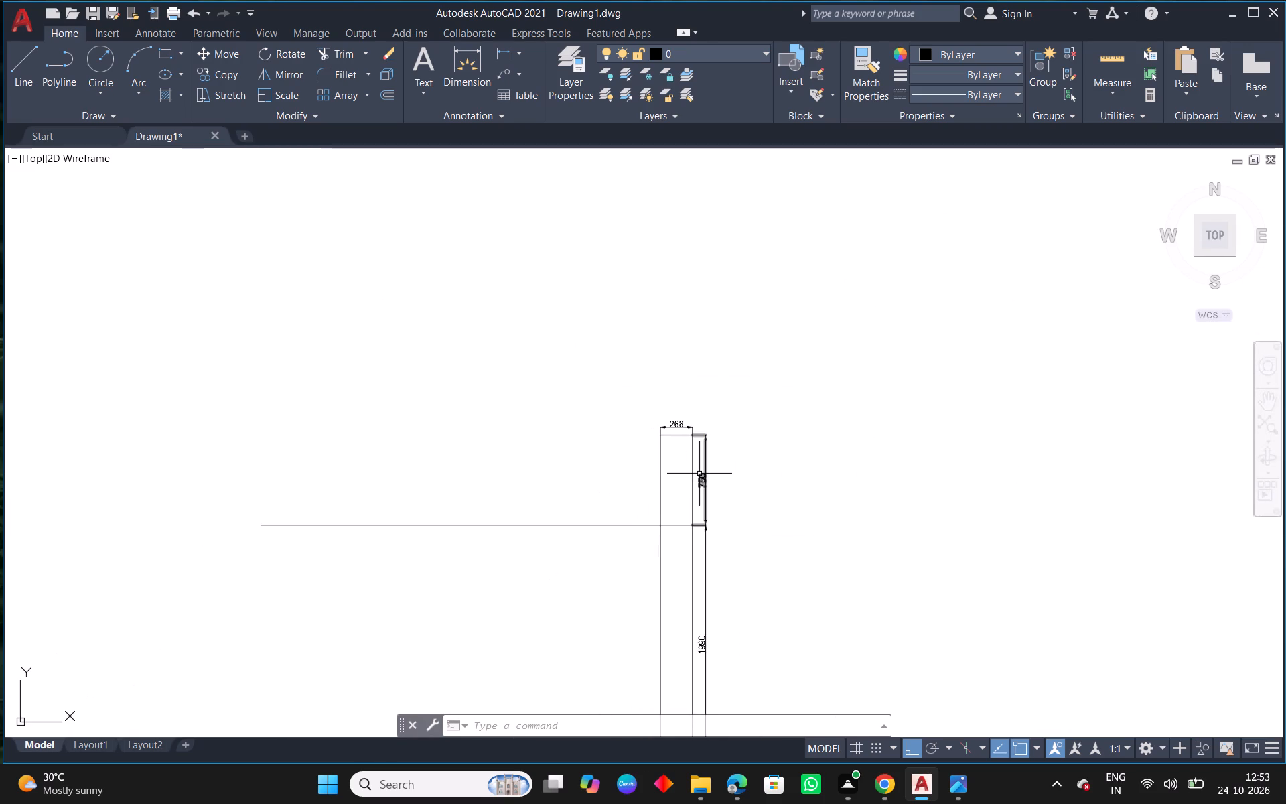
type("O 499")
key("Return")
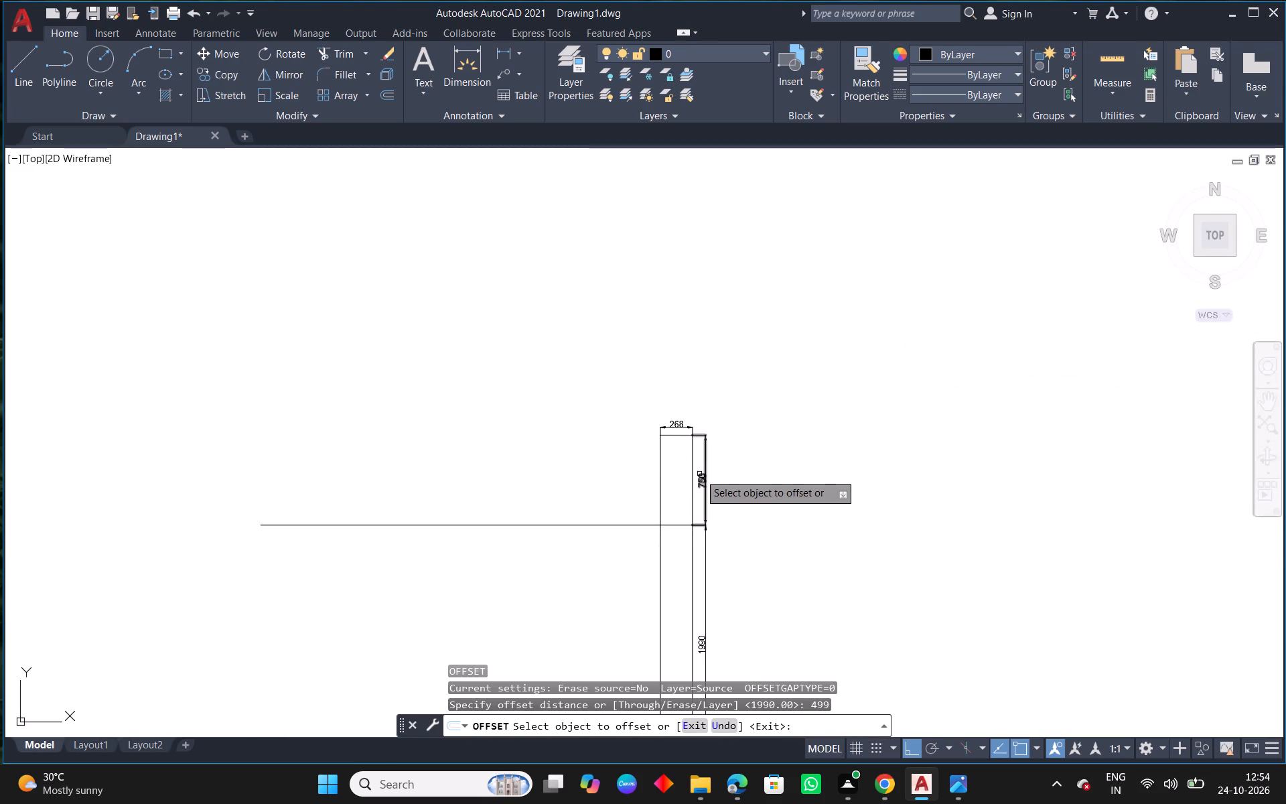
left_click(662, 474)
left_click(557, 484)
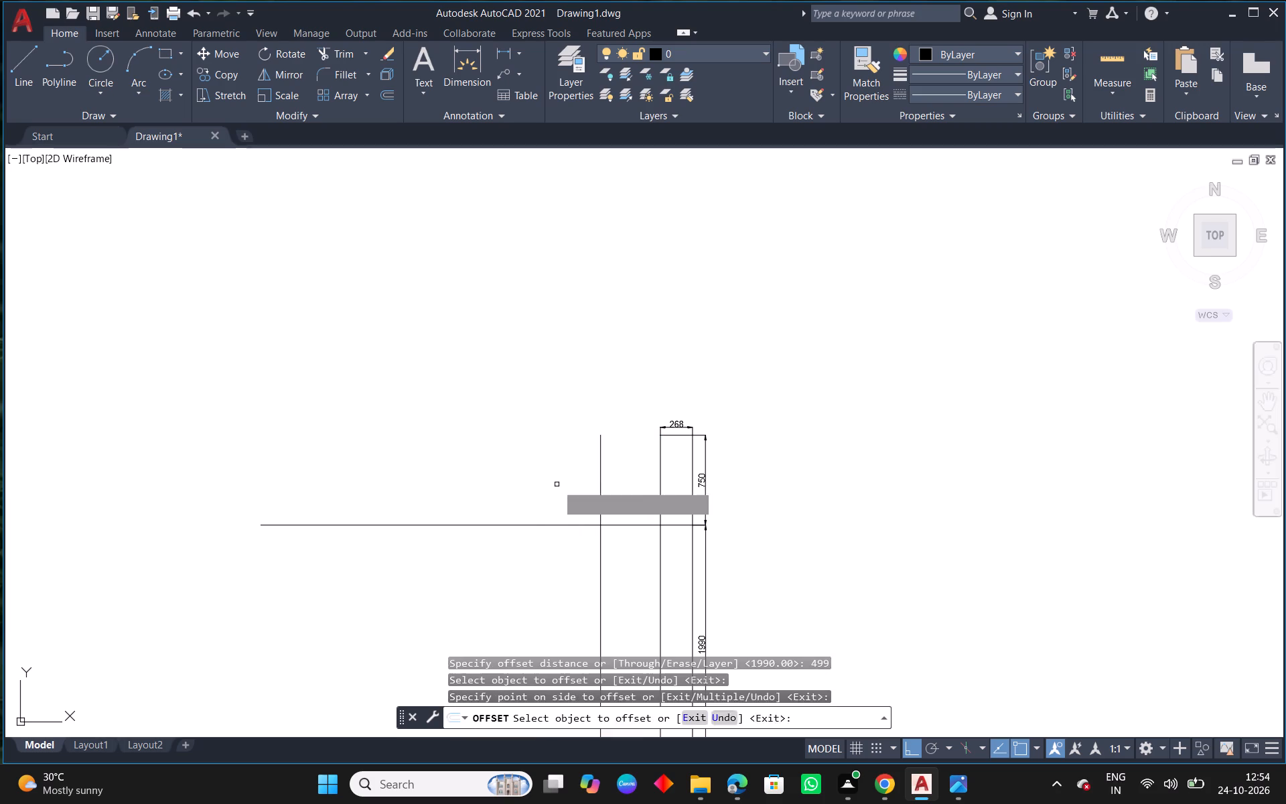
left_click(599, 477)
left_click(513, 490)
key("Escape")
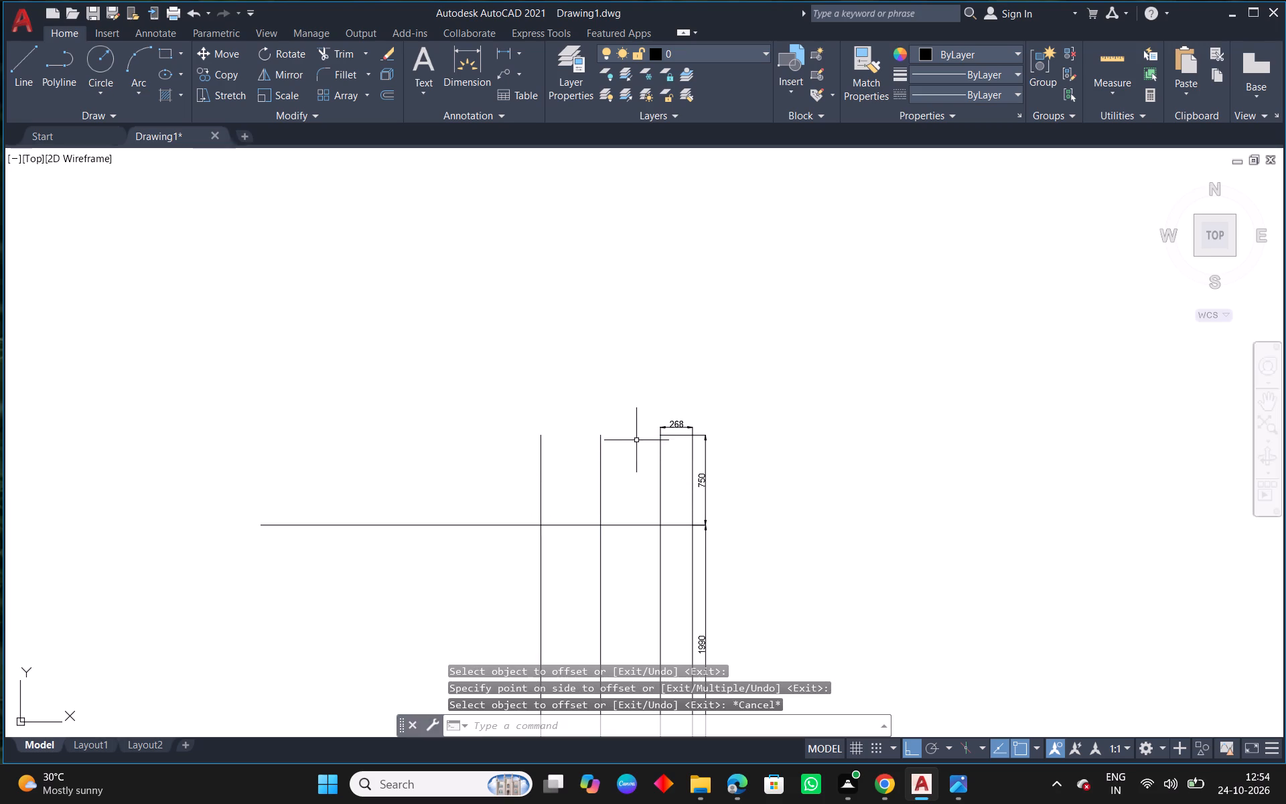
Fillet the top line with the leftmost 499 offset line to extend the top edge across both new bays.
middle_click_drag(639, 444, 569, 440)
key("f")
key("space")
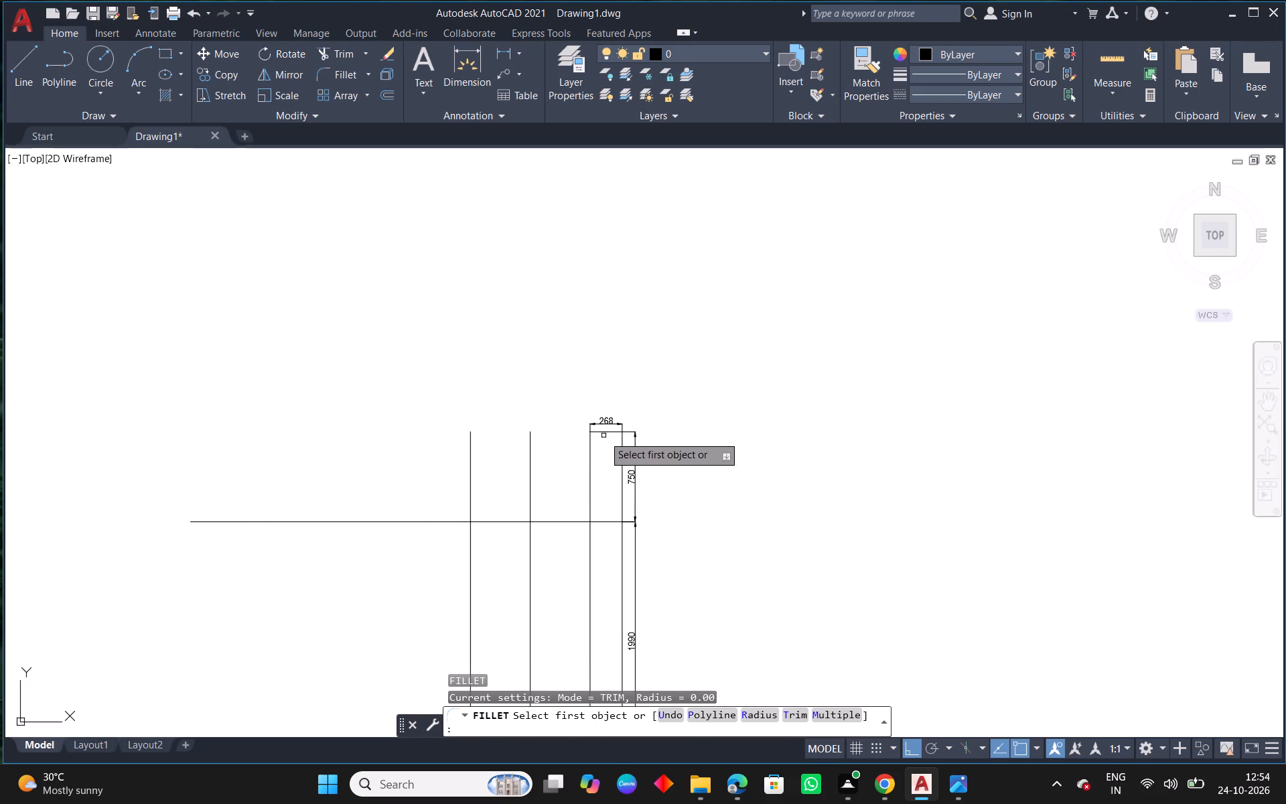
left_click(605, 433)
left_click(472, 460)
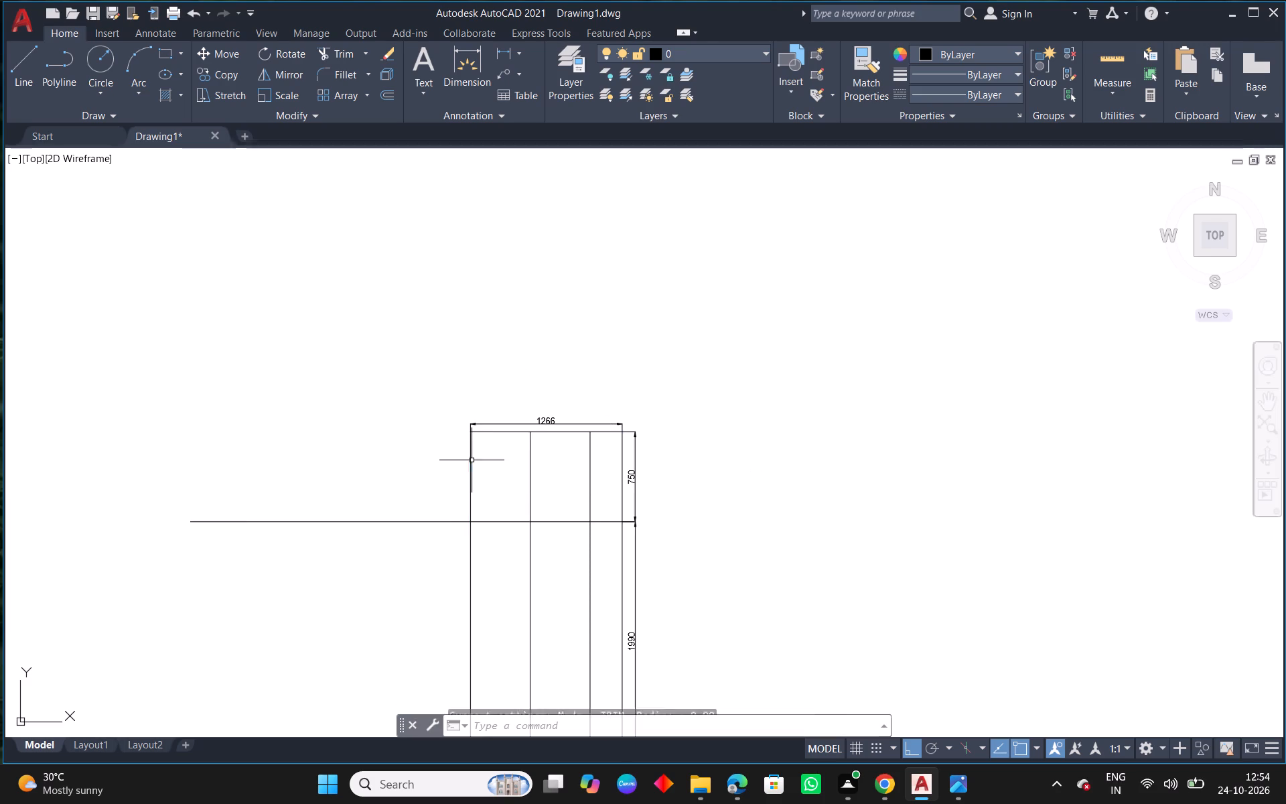
Stretch the top width dimension's right extension origin to the middle bay line so it spans only the leftmost 499 bay.
scroll(584, 423, "up", 1)
left_click(626, 424)
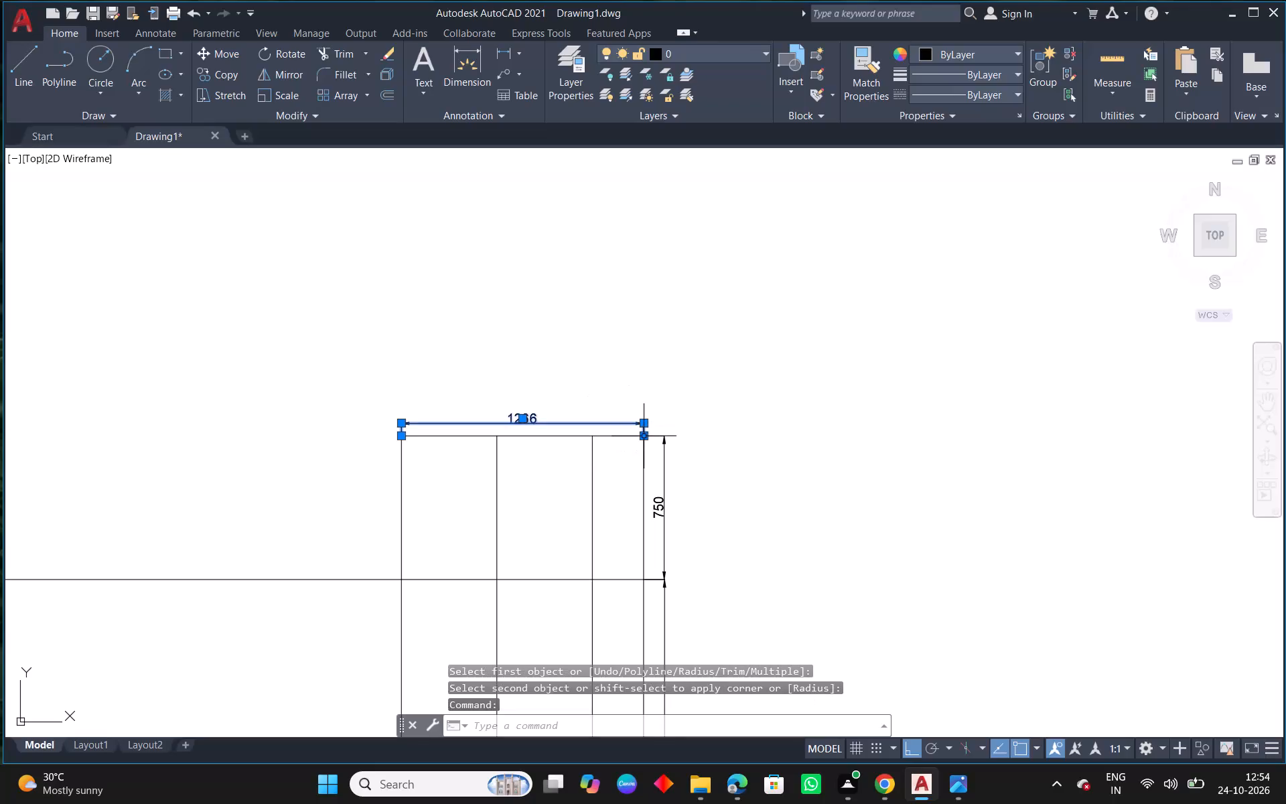
left_click(642, 435)
left_click(589, 437)
key("Escape")
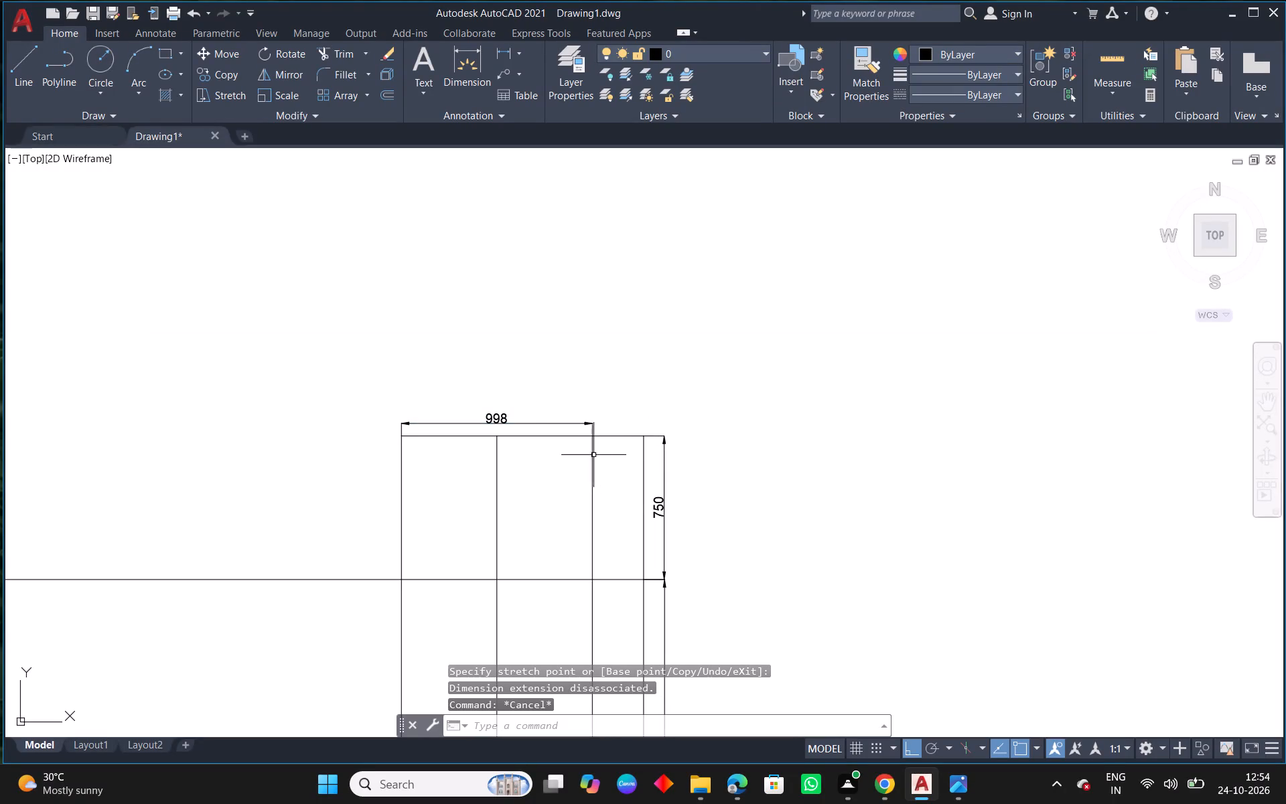
scroll(492, 425, "up", 2)
left_click(506, 416)
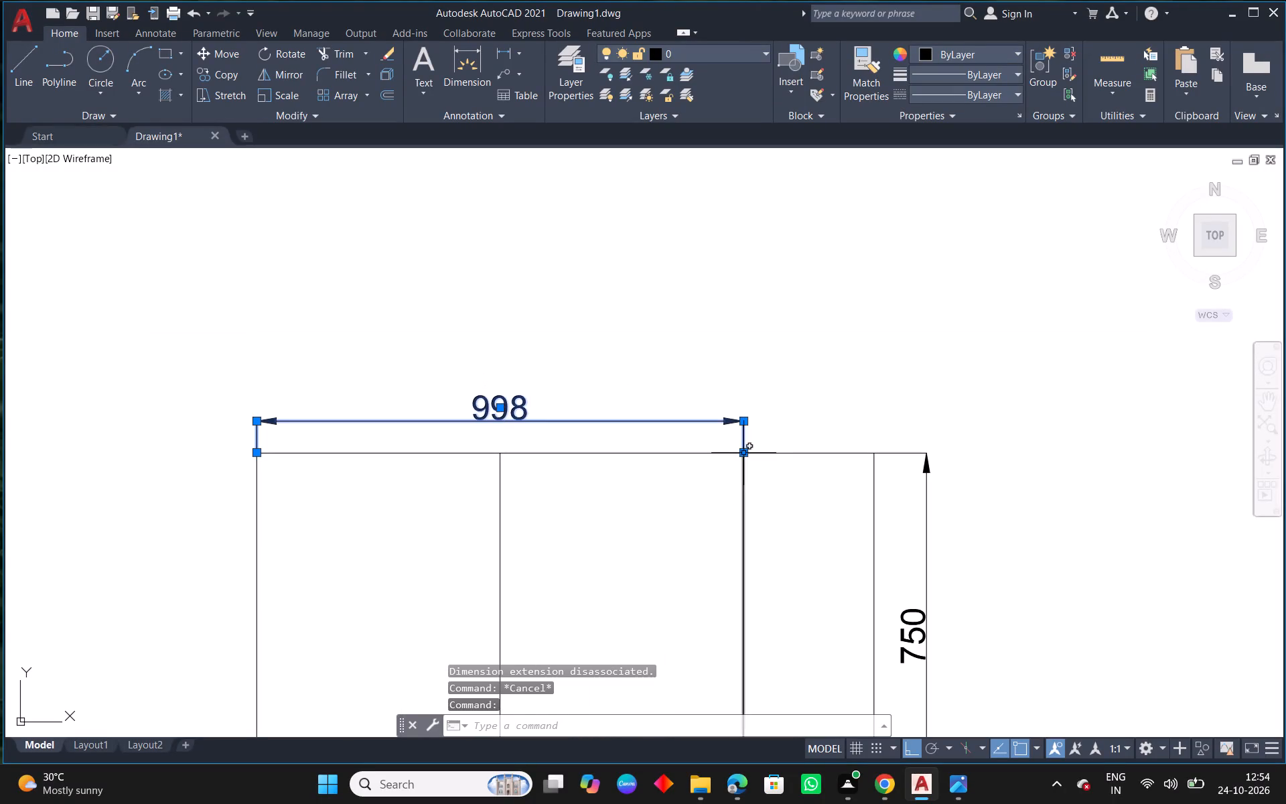
left_click(740, 456)
left_click(502, 449)
key("Escape")
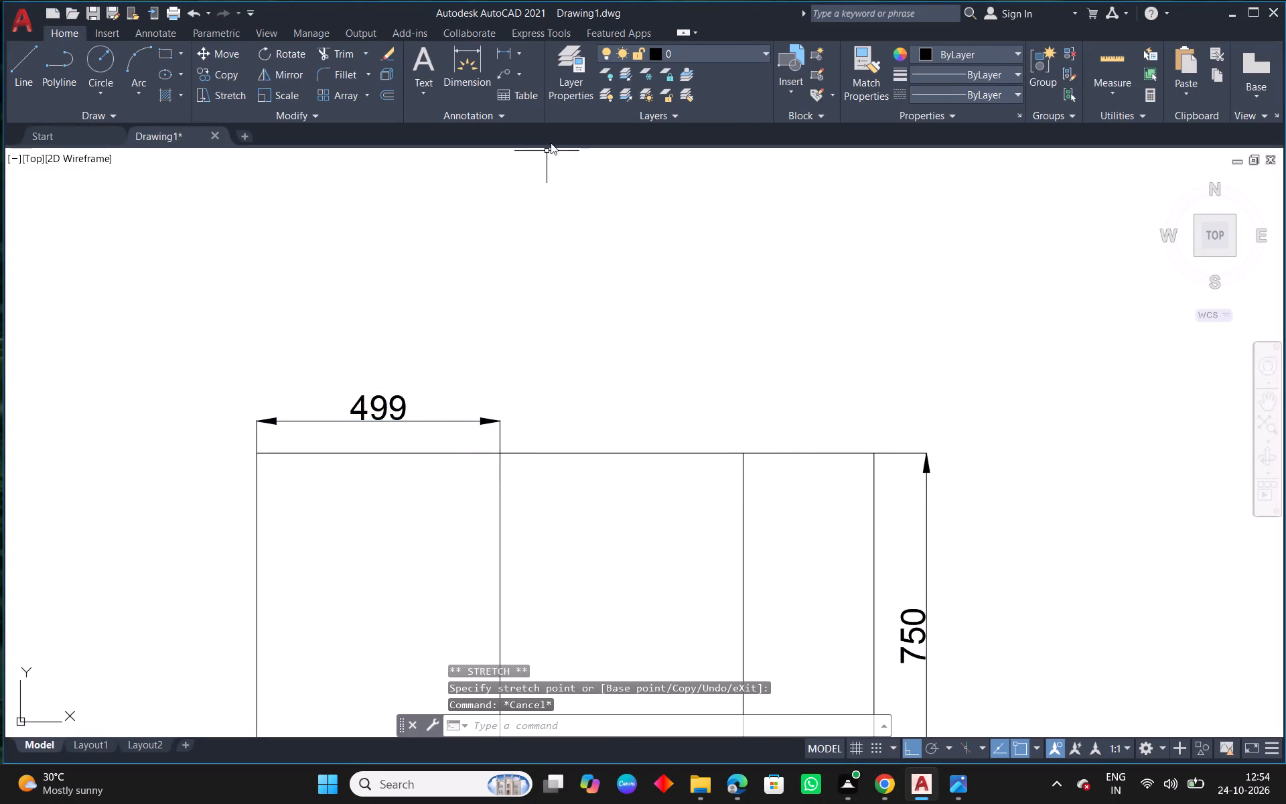
Dimension the second 499 bay and the 268 bay along the top, in line with the first 499 dimension.
left_click(469, 56)
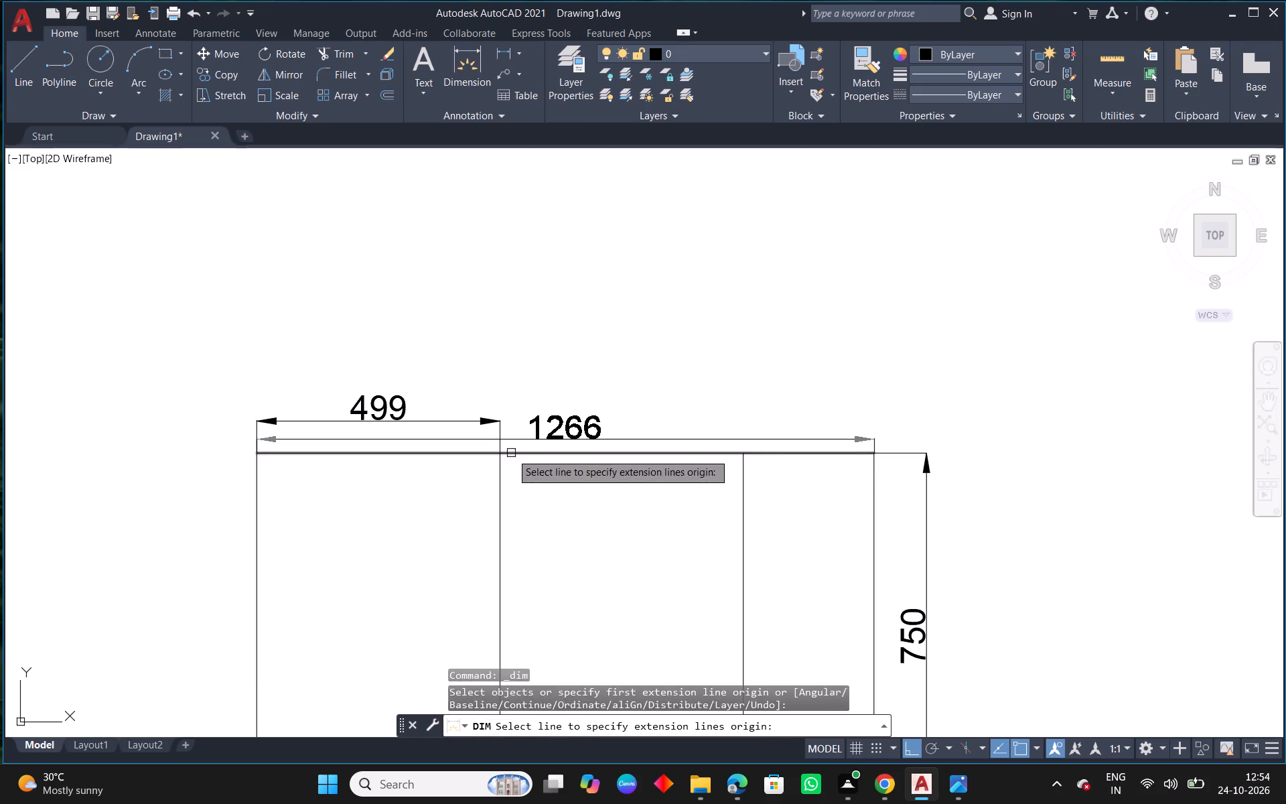
left_click(500, 456)
left_click(741, 458)
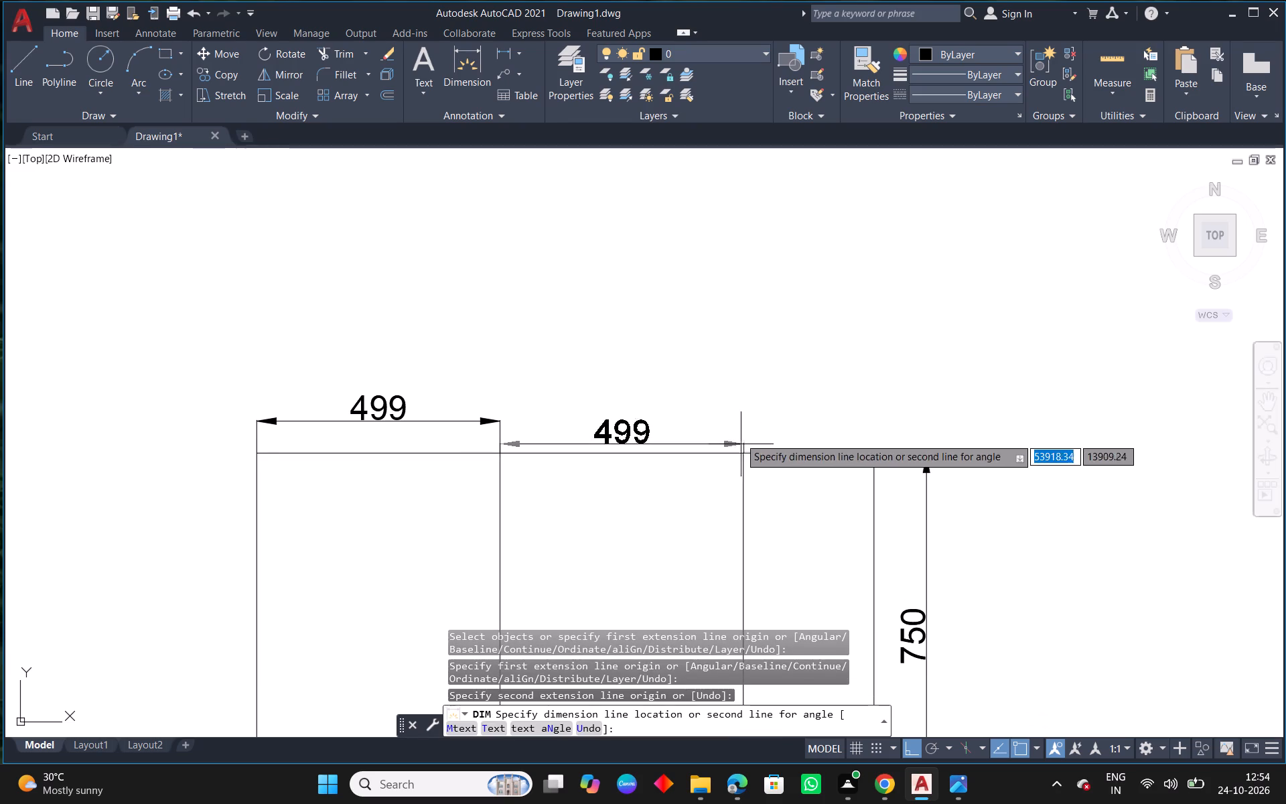
left_click(734, 421)
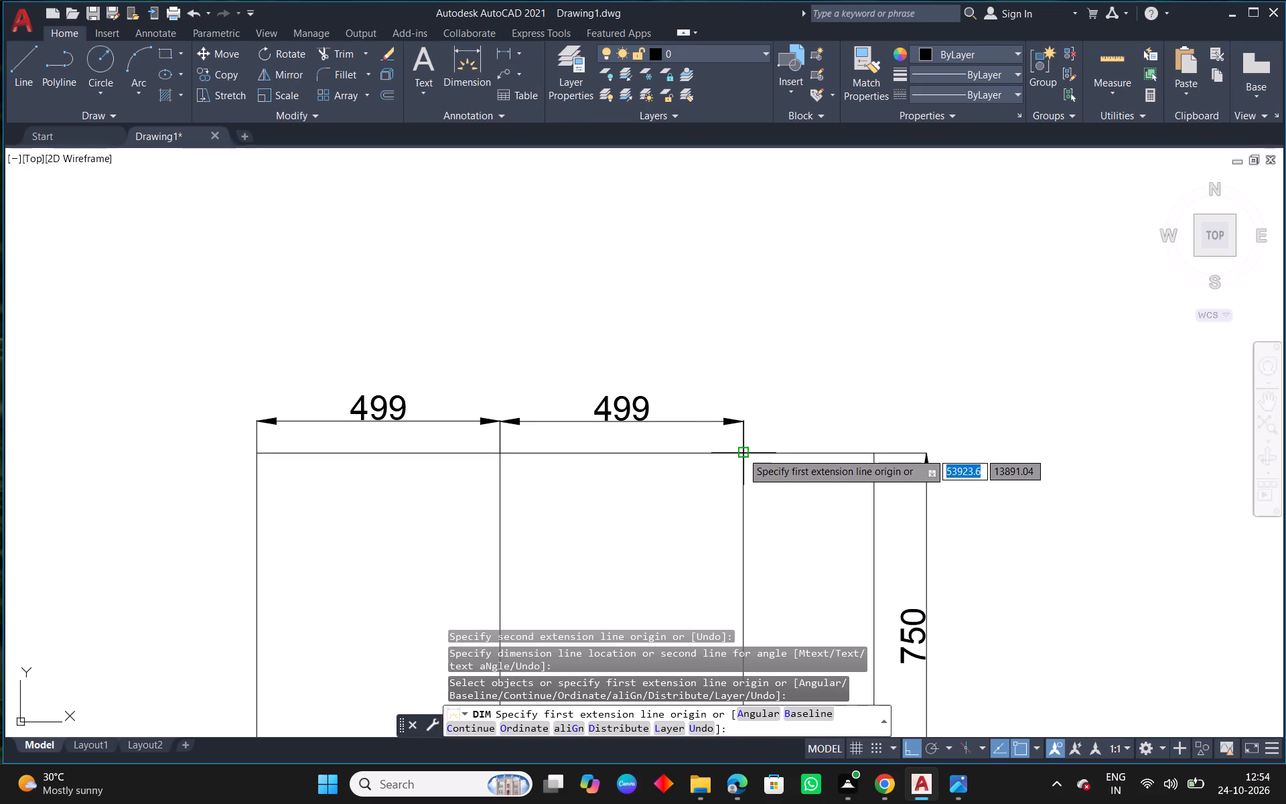
left_click(745, 452)
left_click(879, 452)
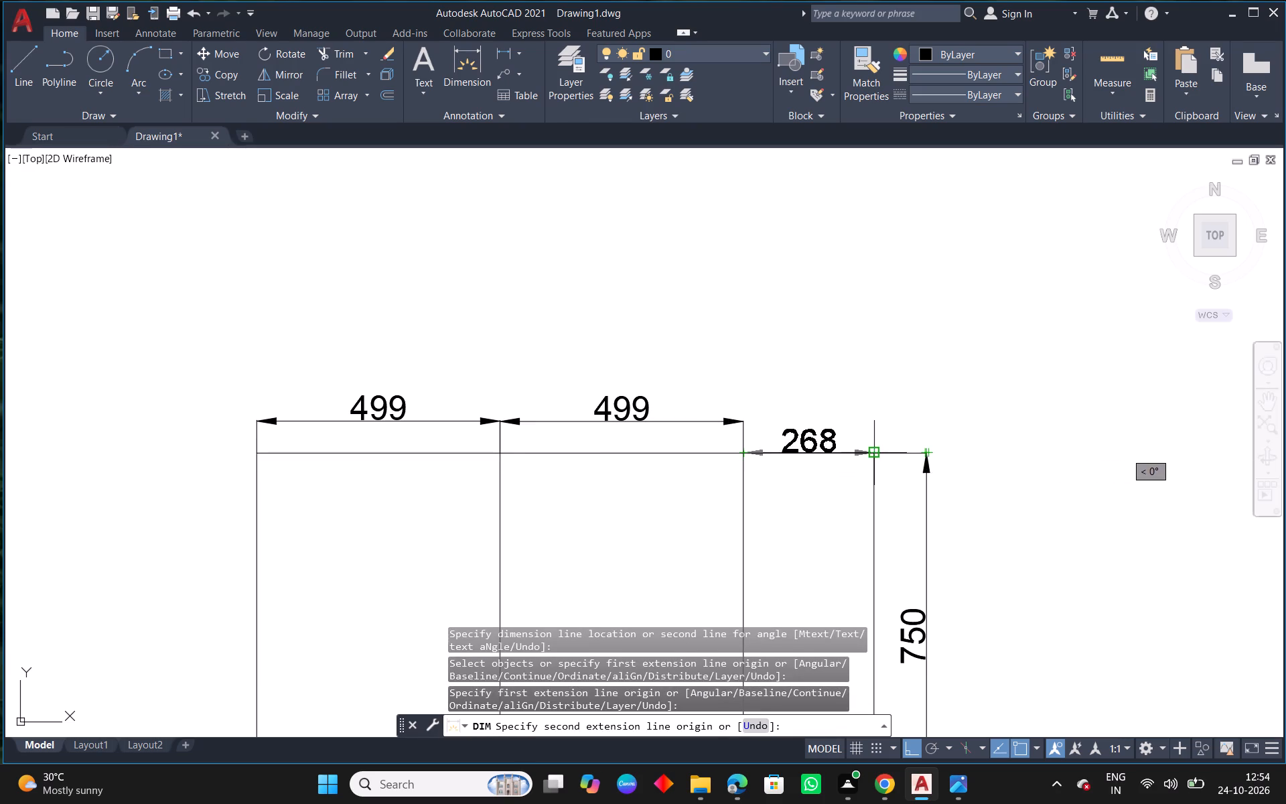
left_click(877, 422)
key("Escape")
Compare the redrawn shutter bays with the reference outer view, examining the shutters and end panel around the 268 bay.
scroll(585, 446, "down", 3)
middle_click_drag(627, 547, 655, 373)
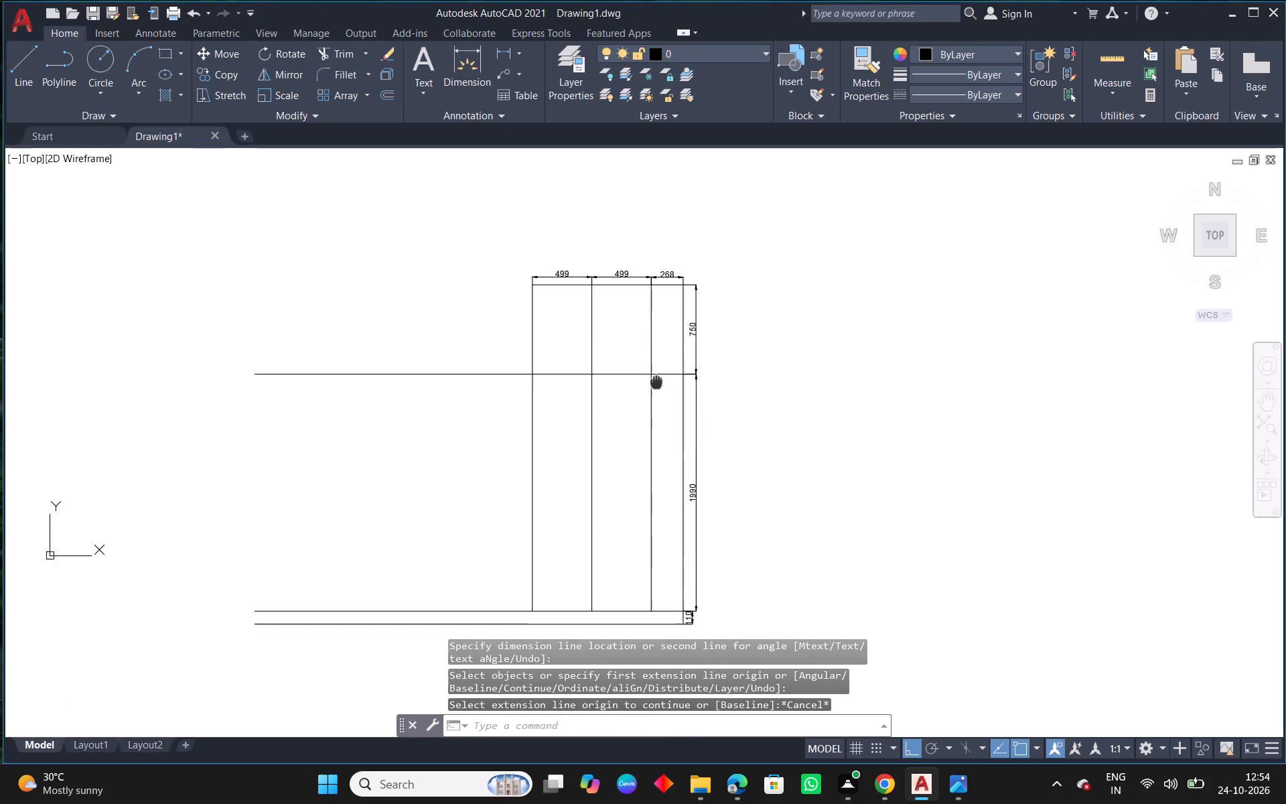
middle_click_drag(655, 373, 650, 348)
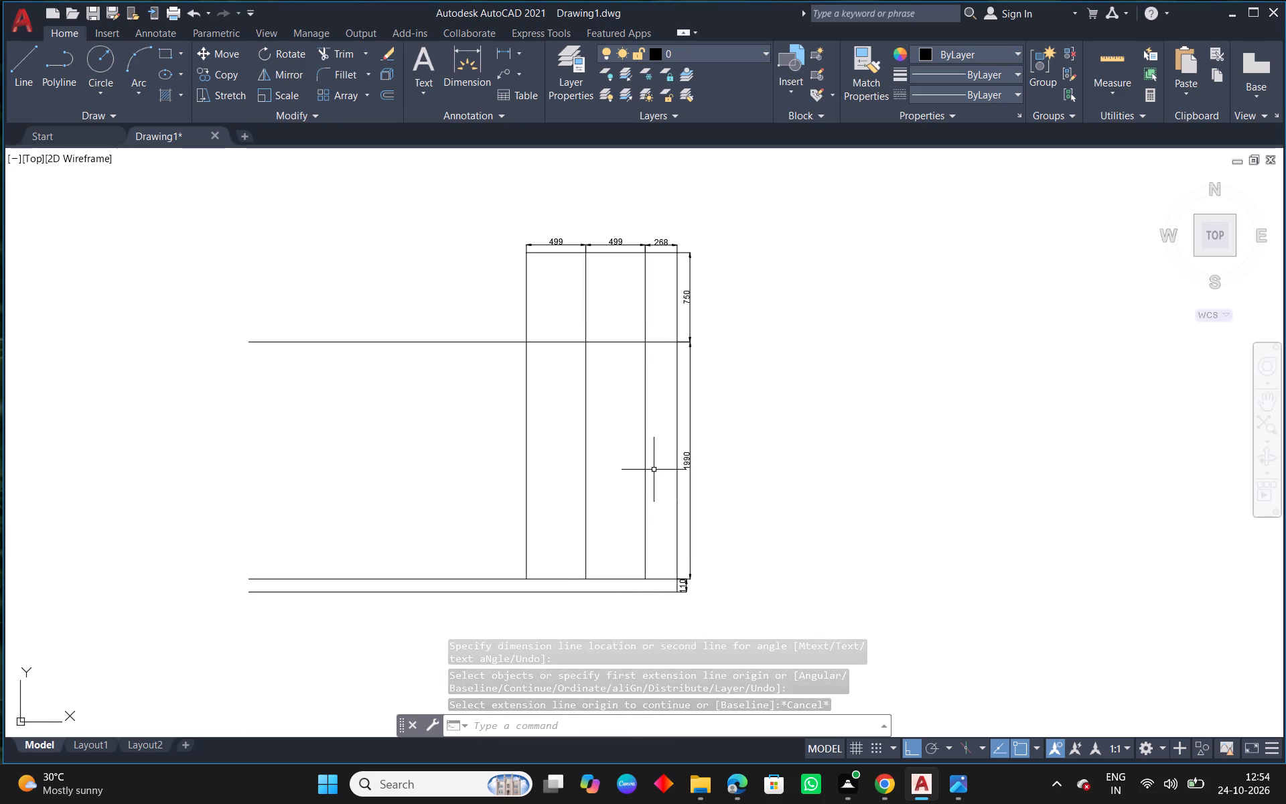
middle_click_drag(651, 533, 545, 488)
scroll(545, 488, "down", 3)
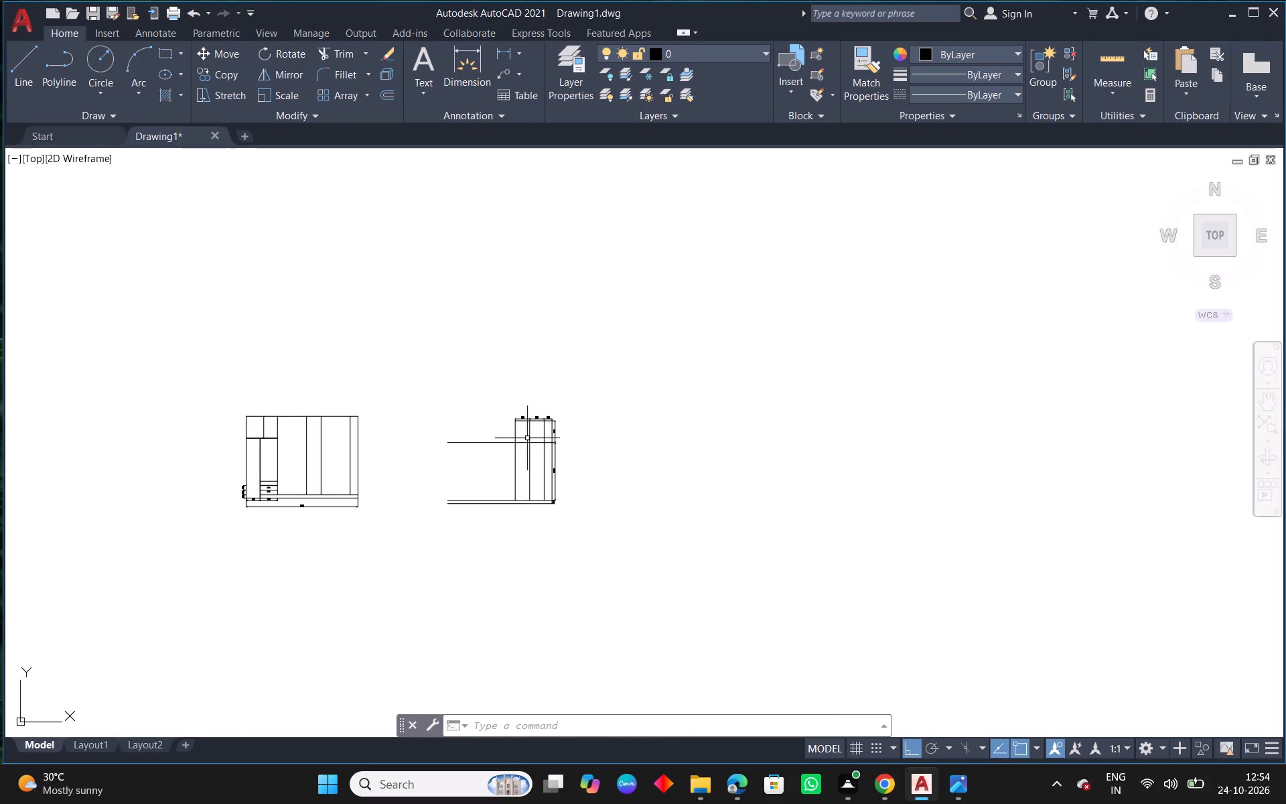
scroll(532, 431, "up", 1)
scroll(666, 529, "down", 4)
scroll(814, 556, "down", 3)
middle_click_drag(972, 525, 871, 511)
scroll(833, 461, "up", 4)
middle_click_drag(1048, 582, 994, 556)
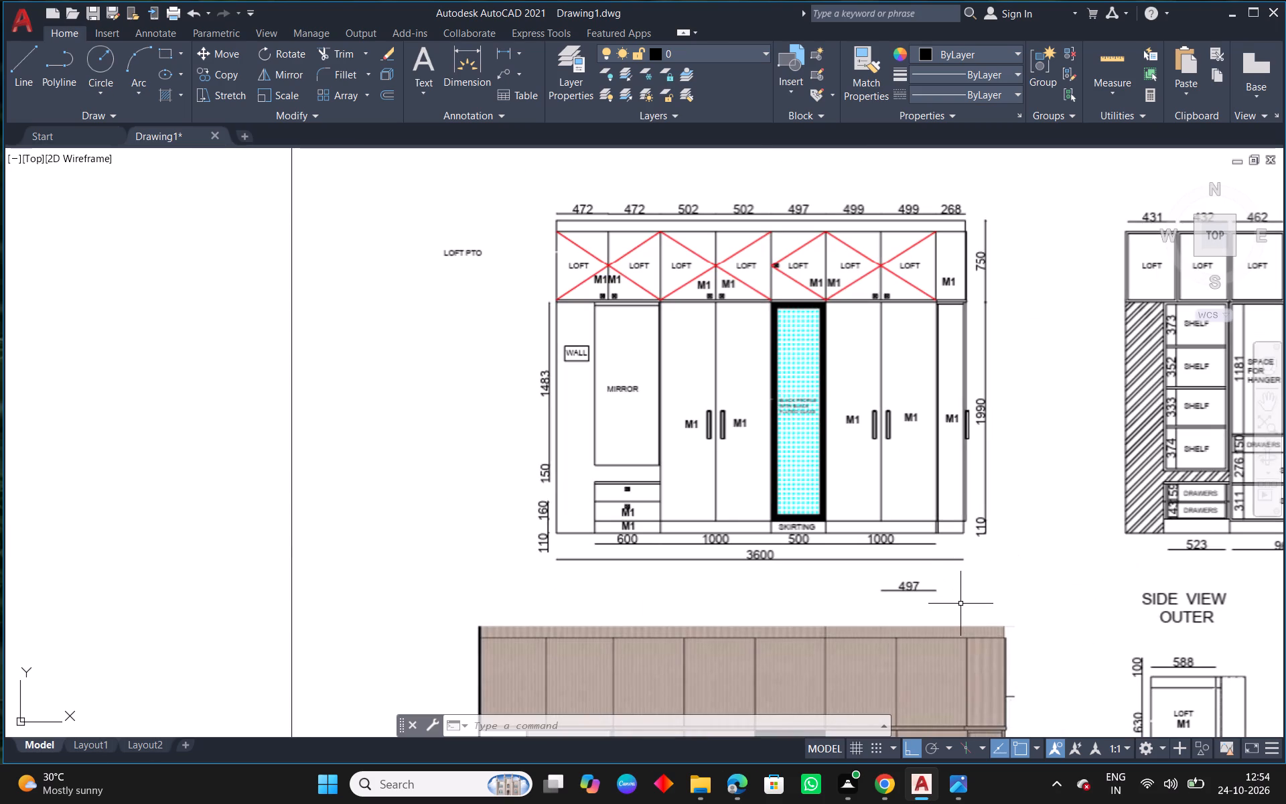
Offset the vertical line between the second 499 bay and the 268 bay by 10 into the 268 bay.
scroll(644, 512, "down", 3)
middle_click_drag(368, 612, 448, 468)
scroll(516, 489, "up", 1)
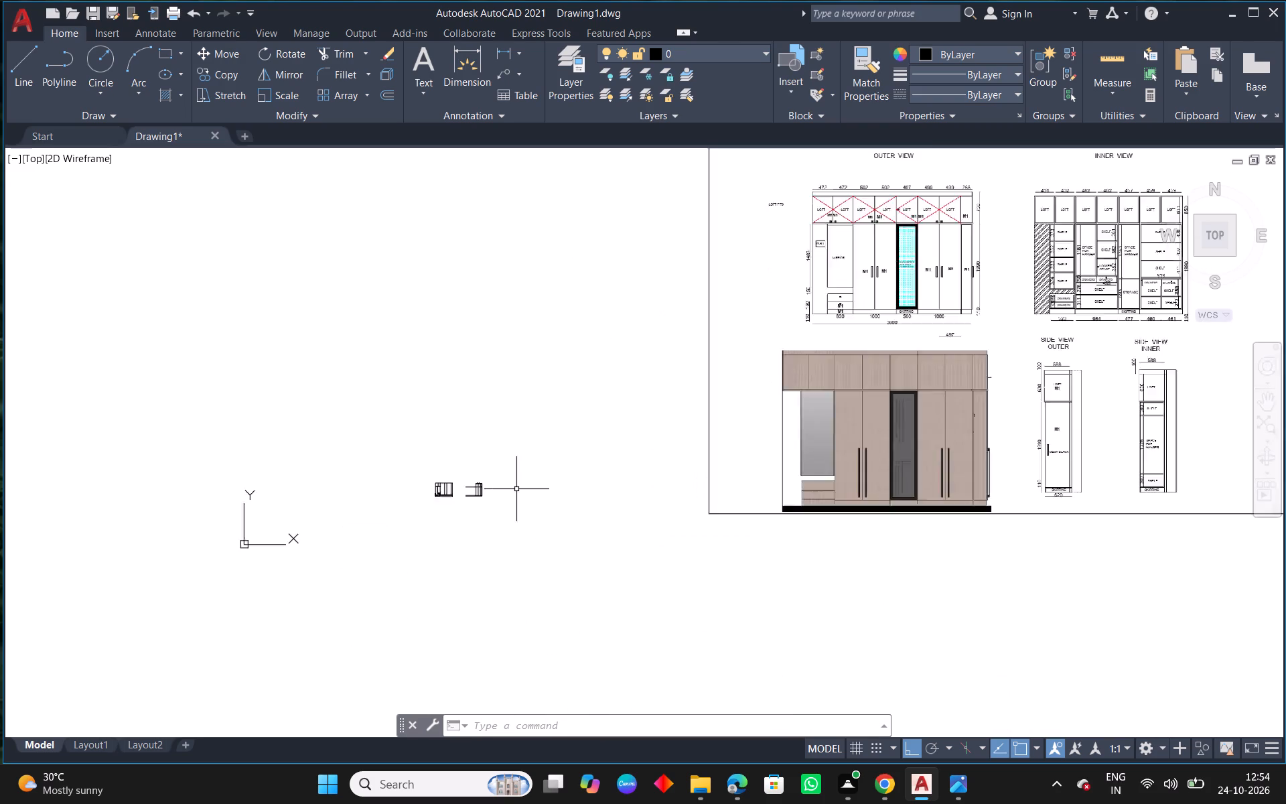
scroll(519, 488, "up", 2)
scroll(368, 517, "up", 3)
scroll(525, 427, "up", 3)
middle_click_drag(589, 470, 652, 424)
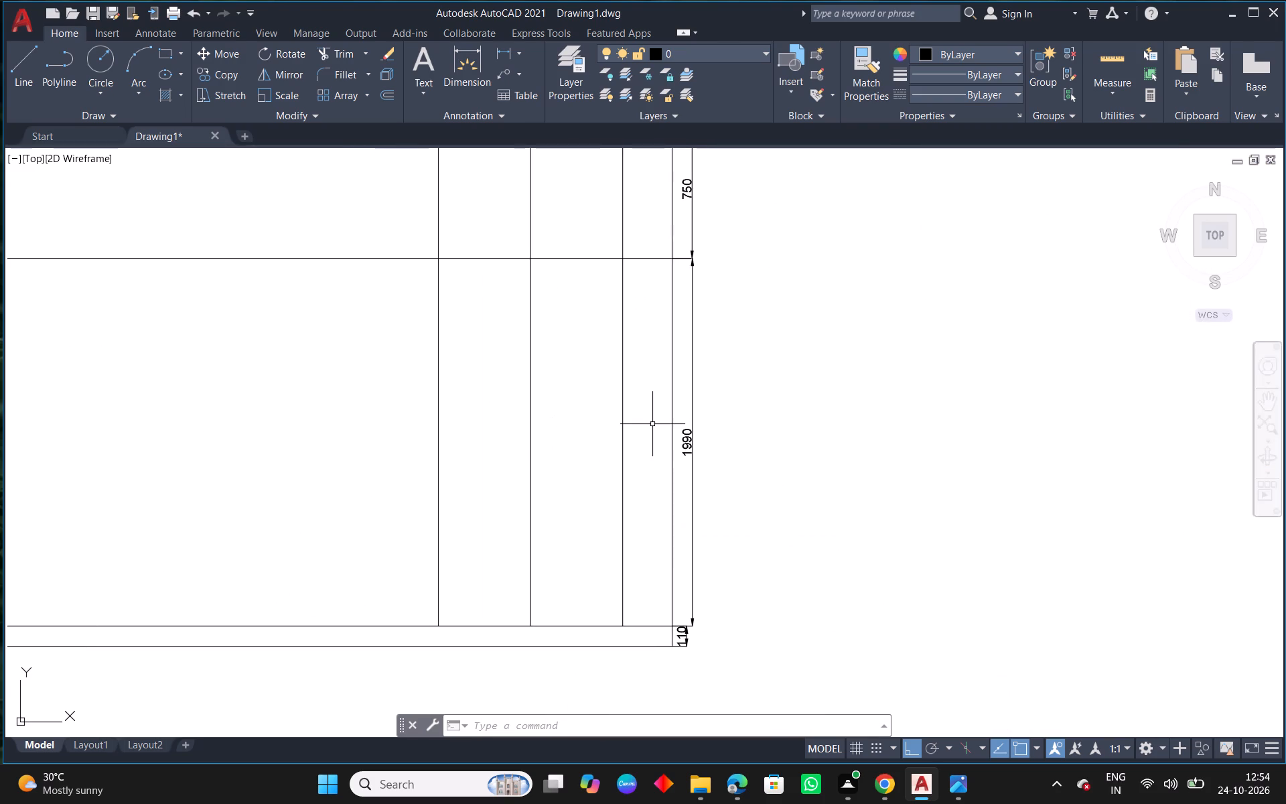
type("O 10")
key("Return")
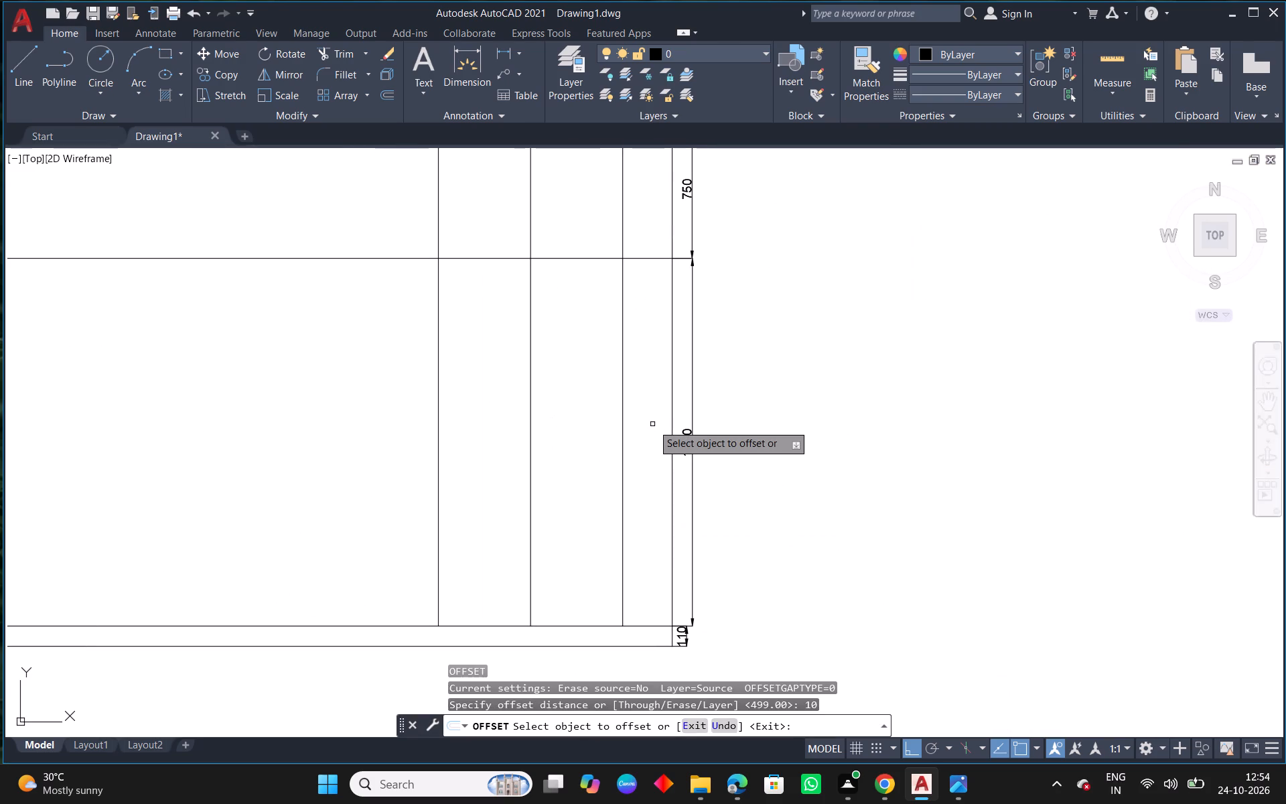
left_click_drag(623, 451, 664, 448)
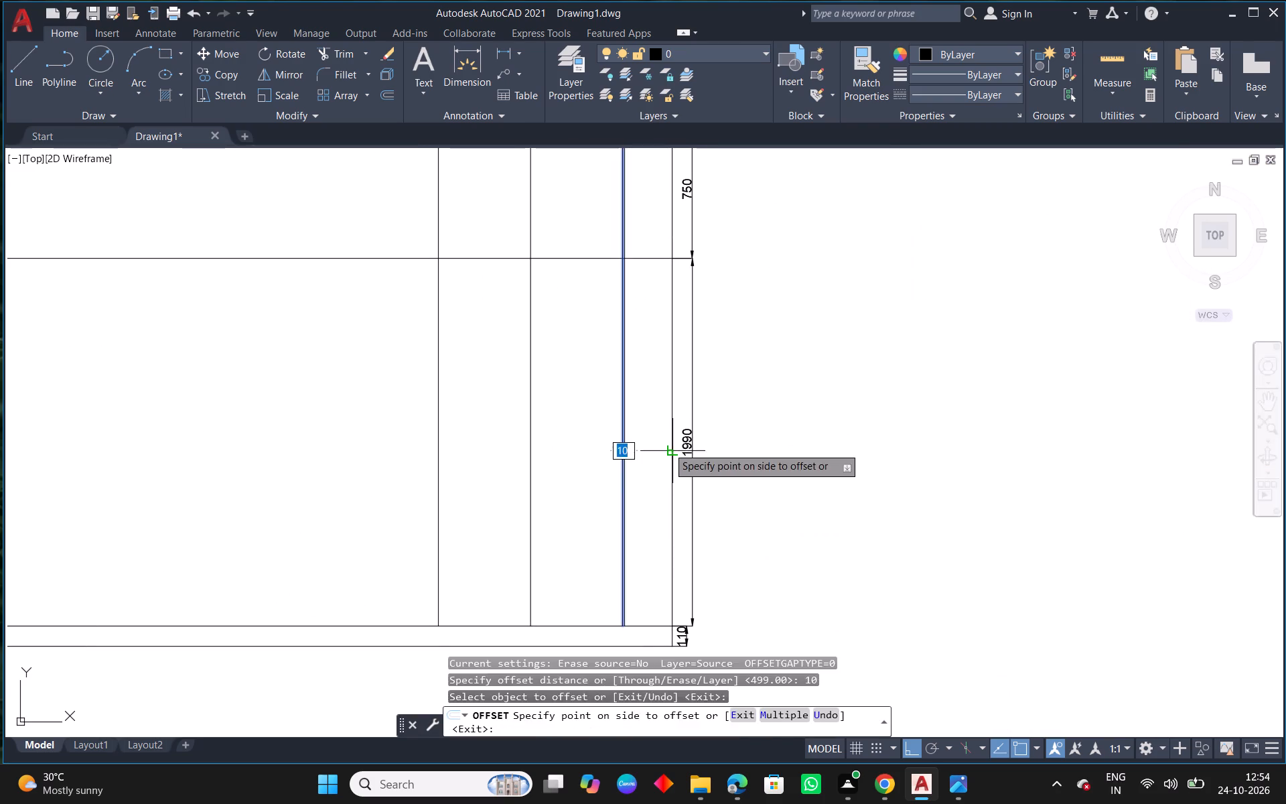
left_click(668, 447)
right_click(635, 459)
left_click(695, 473)
Dimension the two 499 bays together below the skirting, from the new 10 mm offset line to the leftmost bay line.
scroll(662, 566, "up", 1)
middle_click_drag(689, 563, 750, 363)
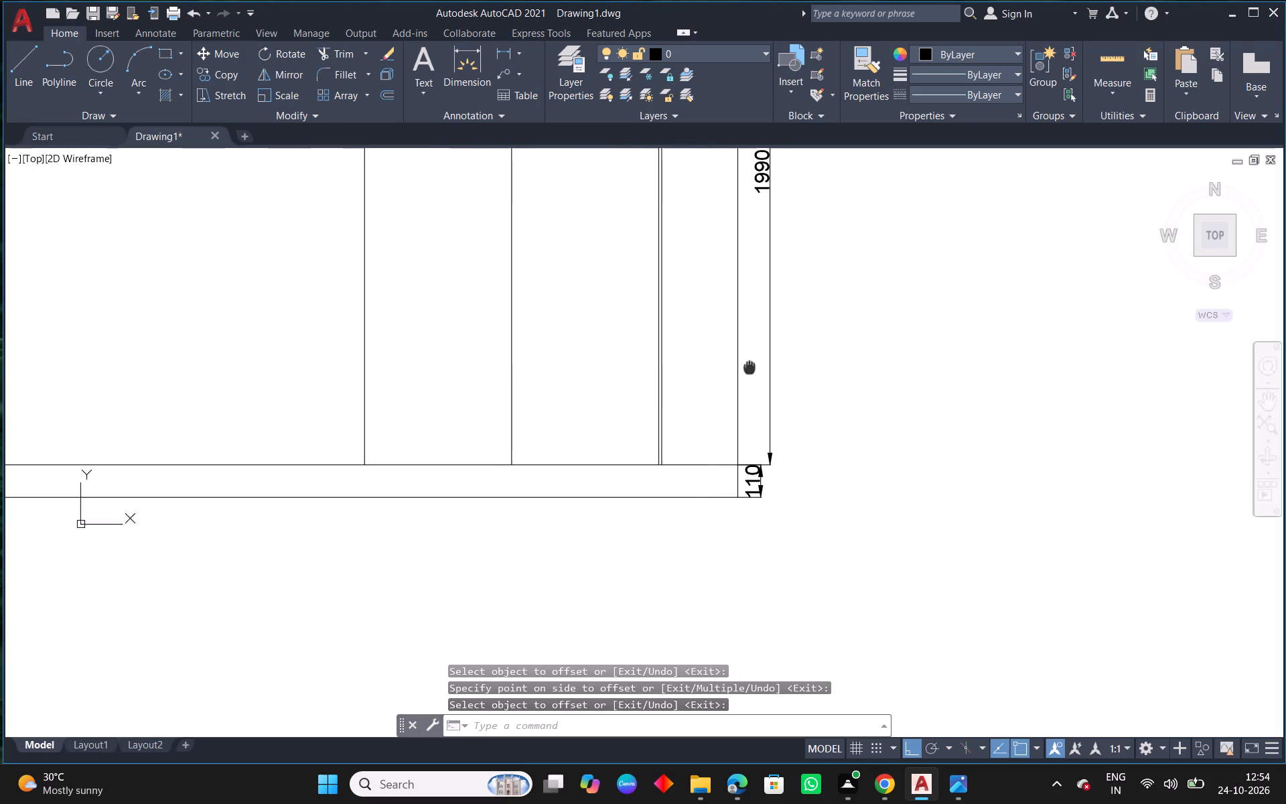
middle_click_drag(750, 363, 750, 358)
left_click(470, 70)
scroll(684, 483, "up", 1)
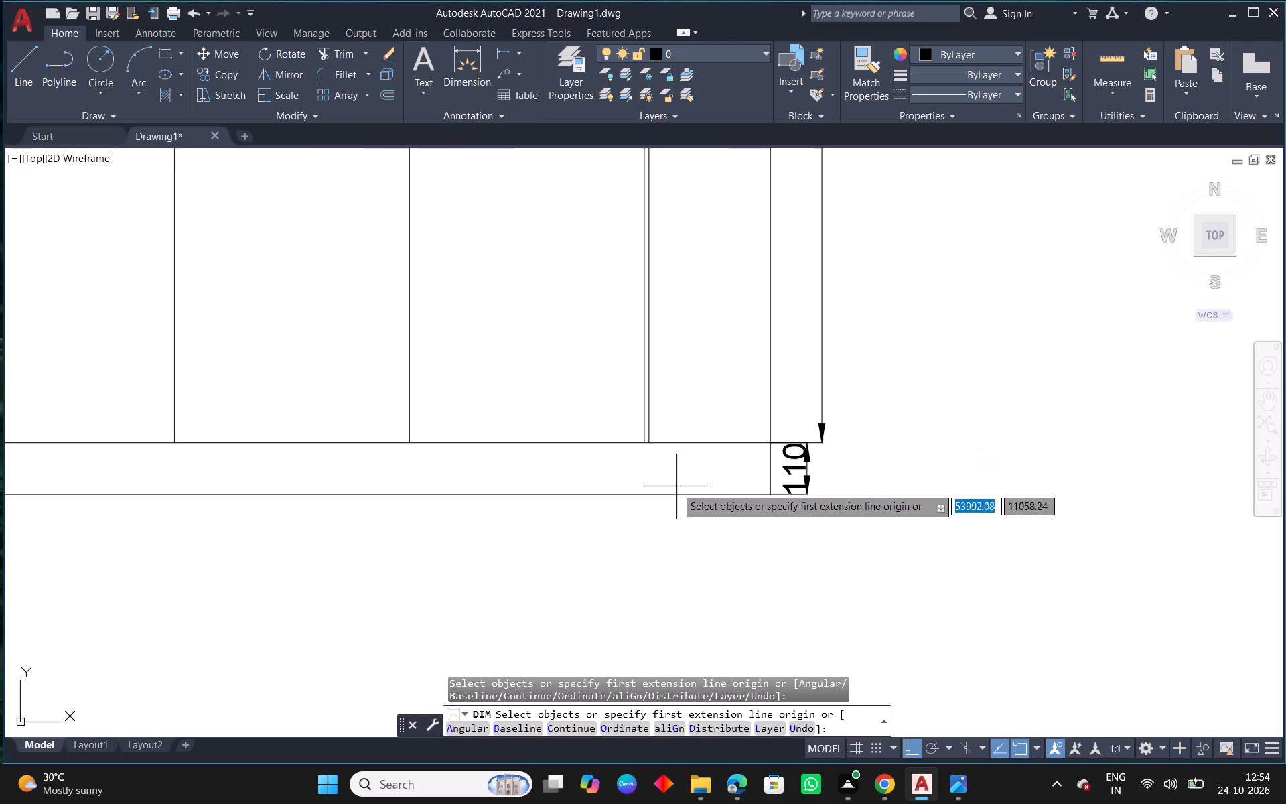
left_click(649, 444)
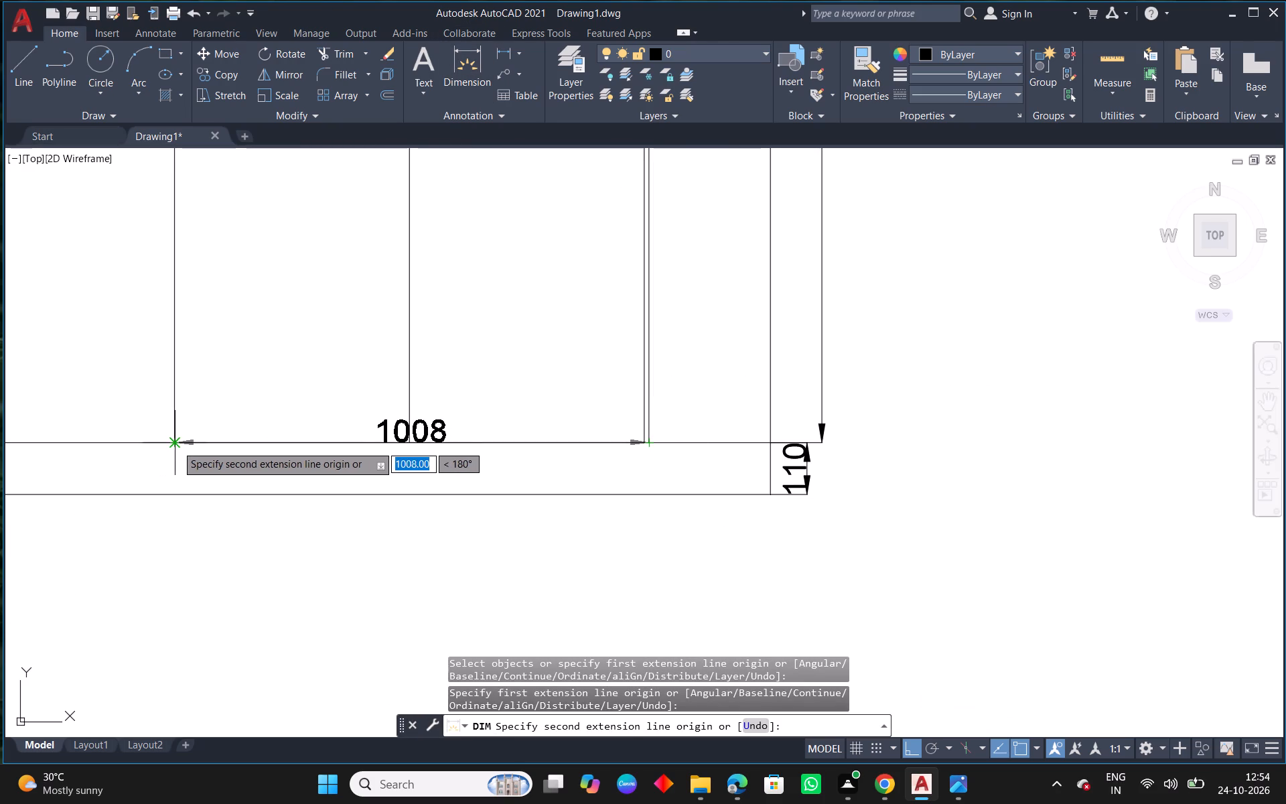
left_click(171, 445)
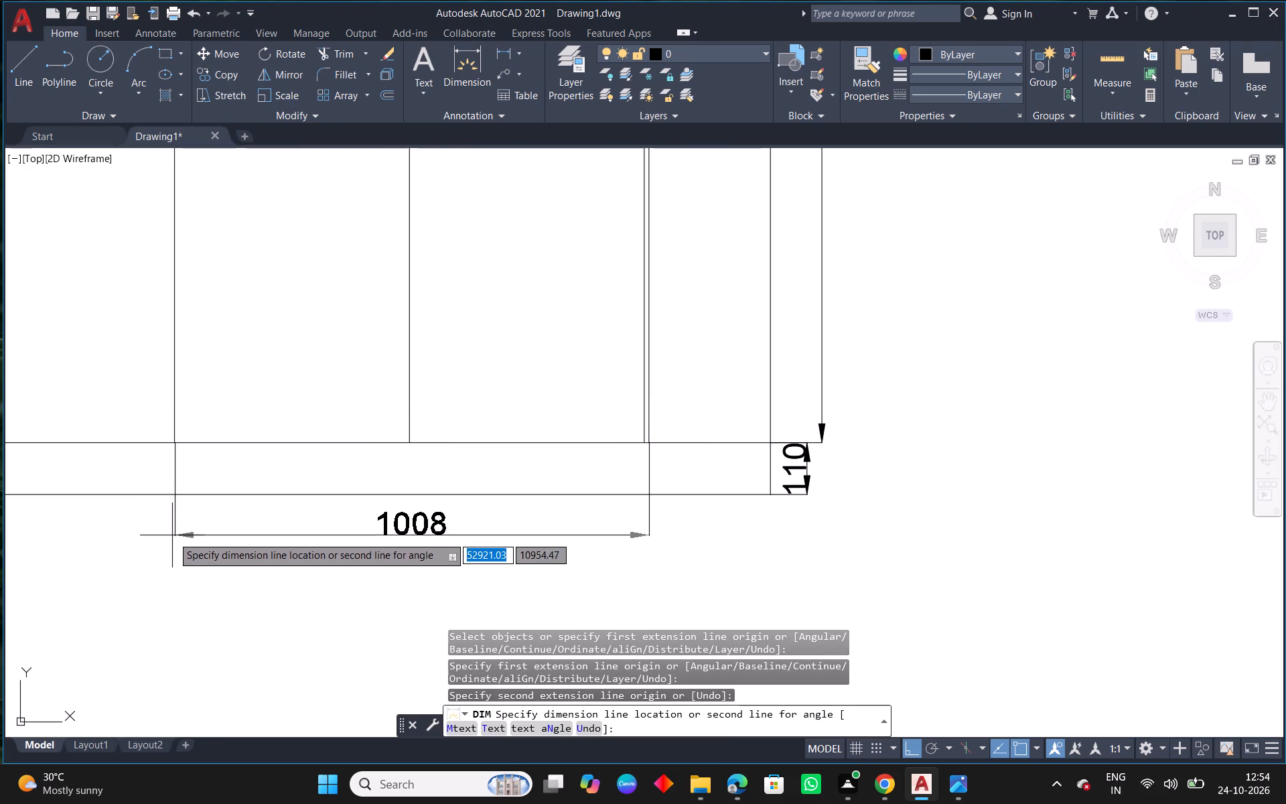
left_click(172, 537)
right_click(197, 517)
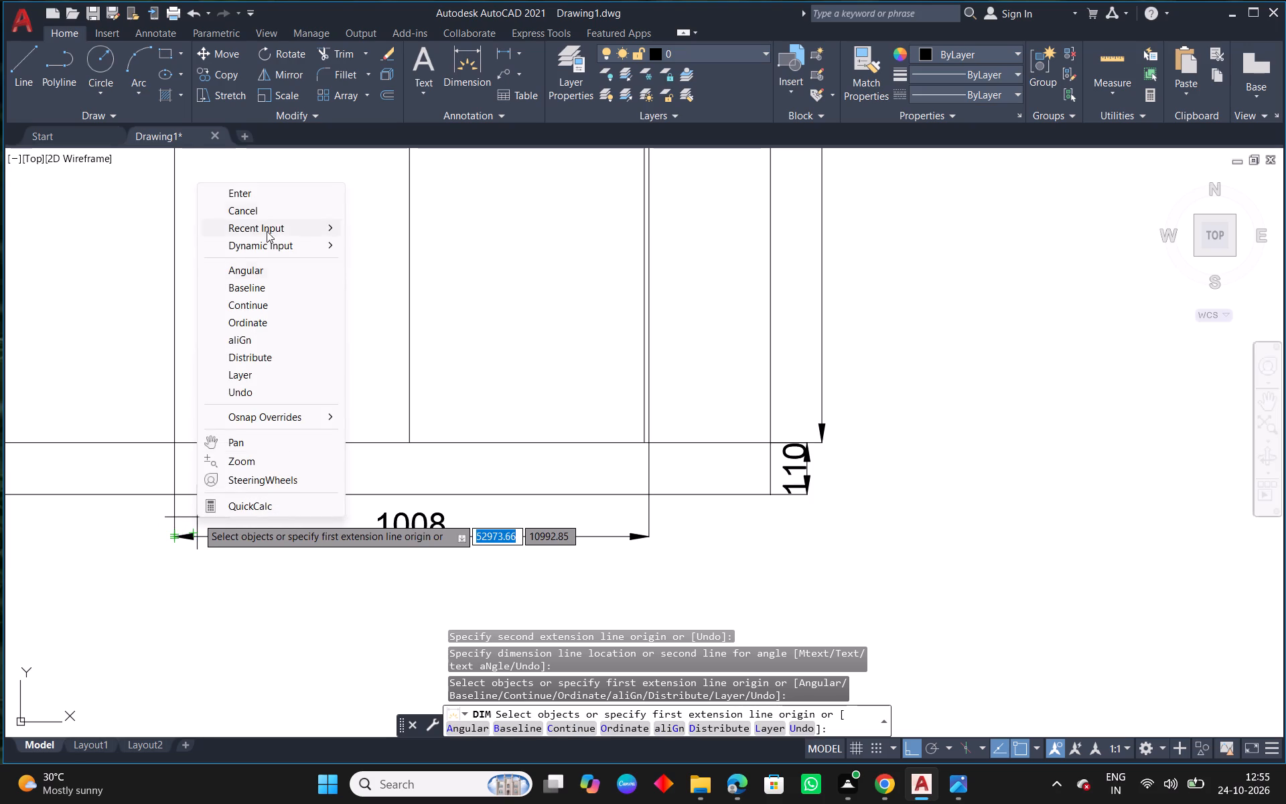
left_click(252, 198)
key("Escape")
Stretch the bottom width dimension's right extension origin back to the original line at the end of the second 499 bay.
left_click(649, 399)
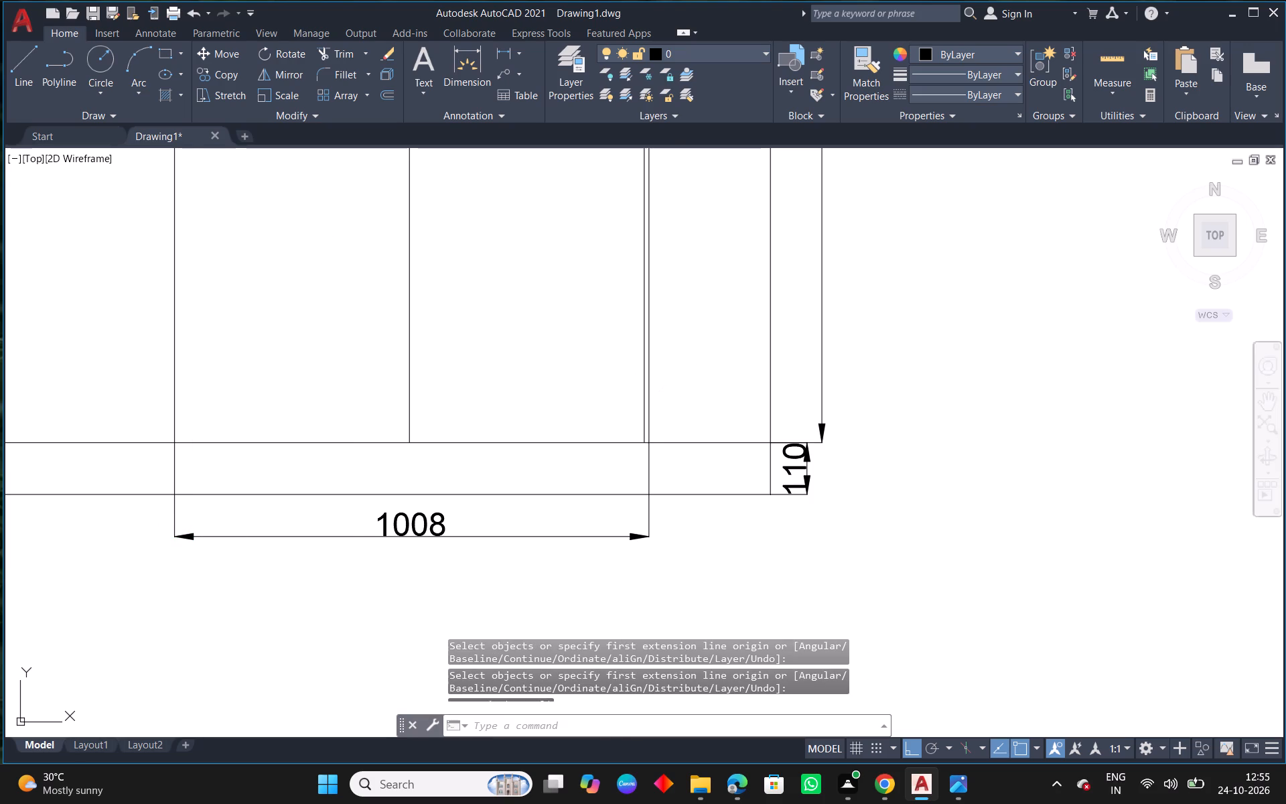
left_click(646, 458)
left_click(650, 469)
left_click(648, 475)
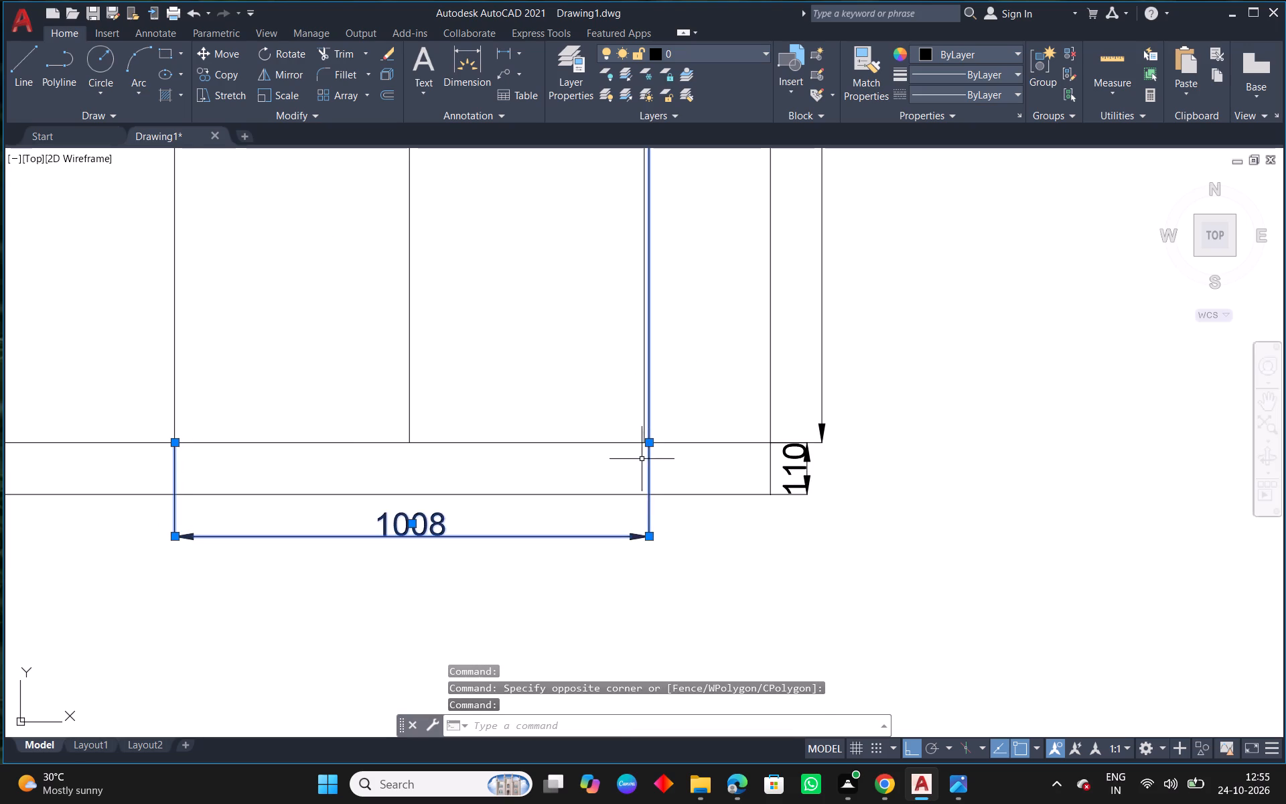
key("Escape")
left_click(650, 456)
left_click(650, 444)
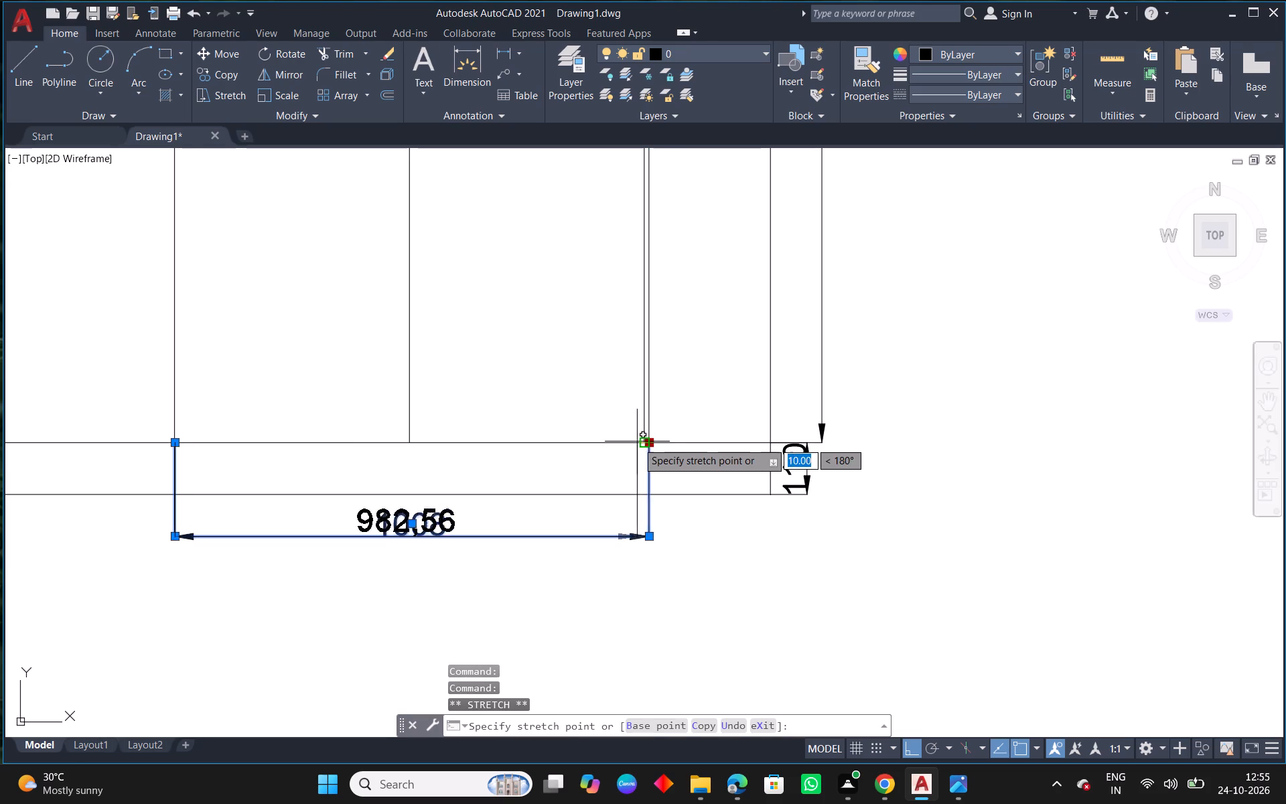
left_click(640, 442)
key("Escape")
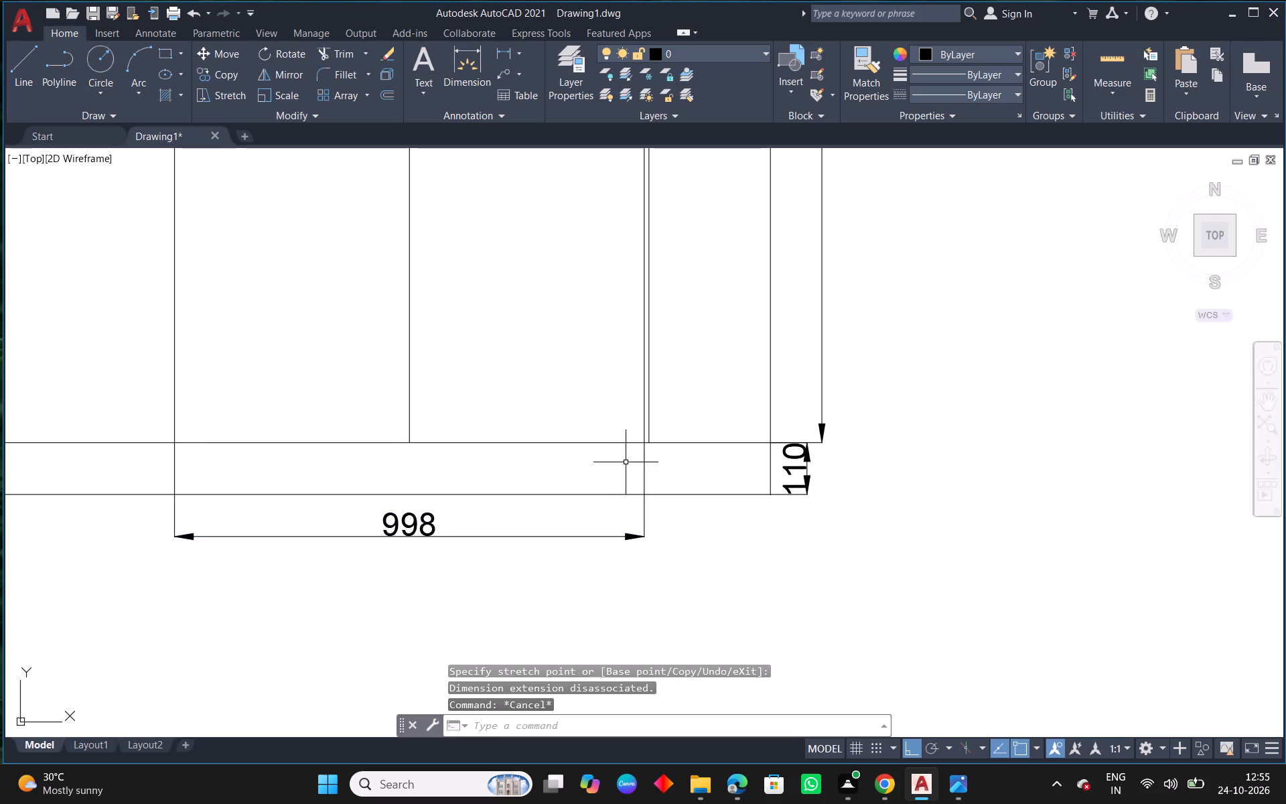
Override the text of the bottom dimension spanning the two 499 bays with 1000.
type("ED")
key("space")
left_click(412, 525)
left_click(432, 531)
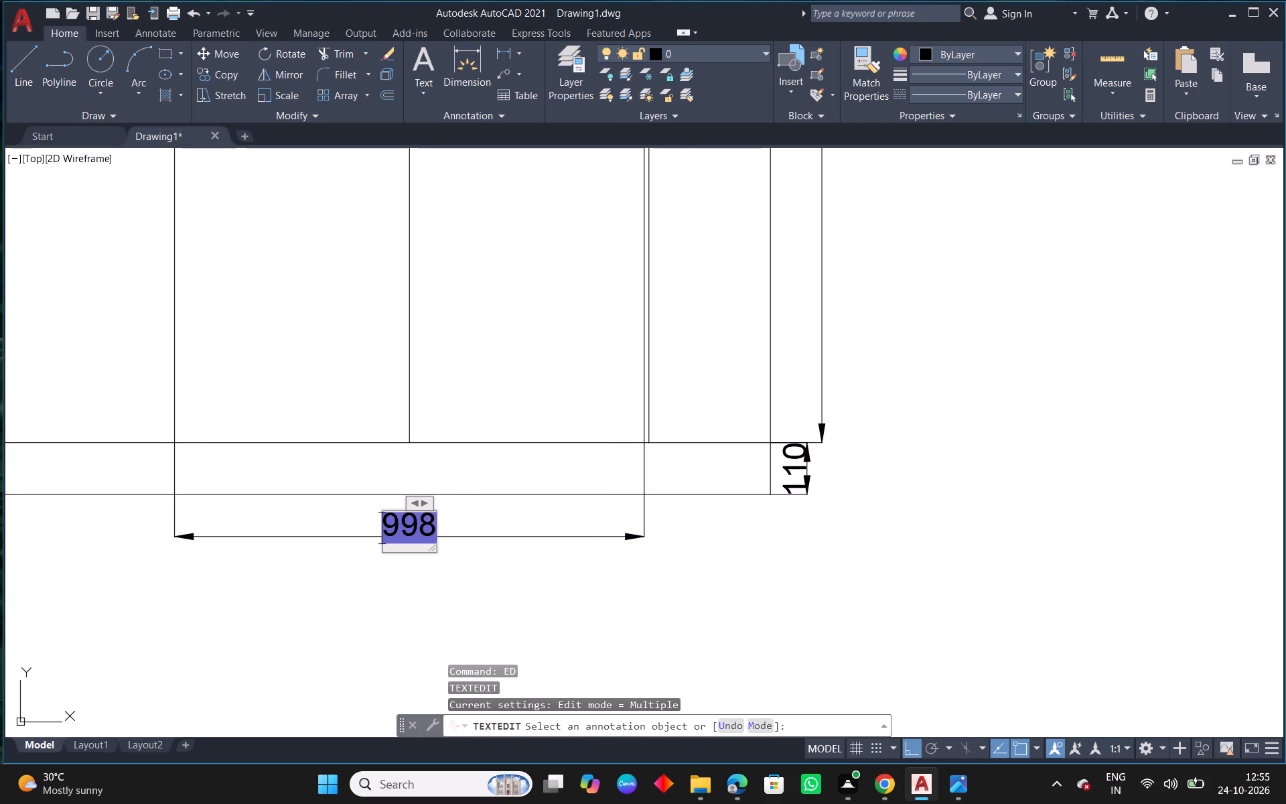
key("BackSpace")
type("1000")
left_click(615, 607)
key("Escape")
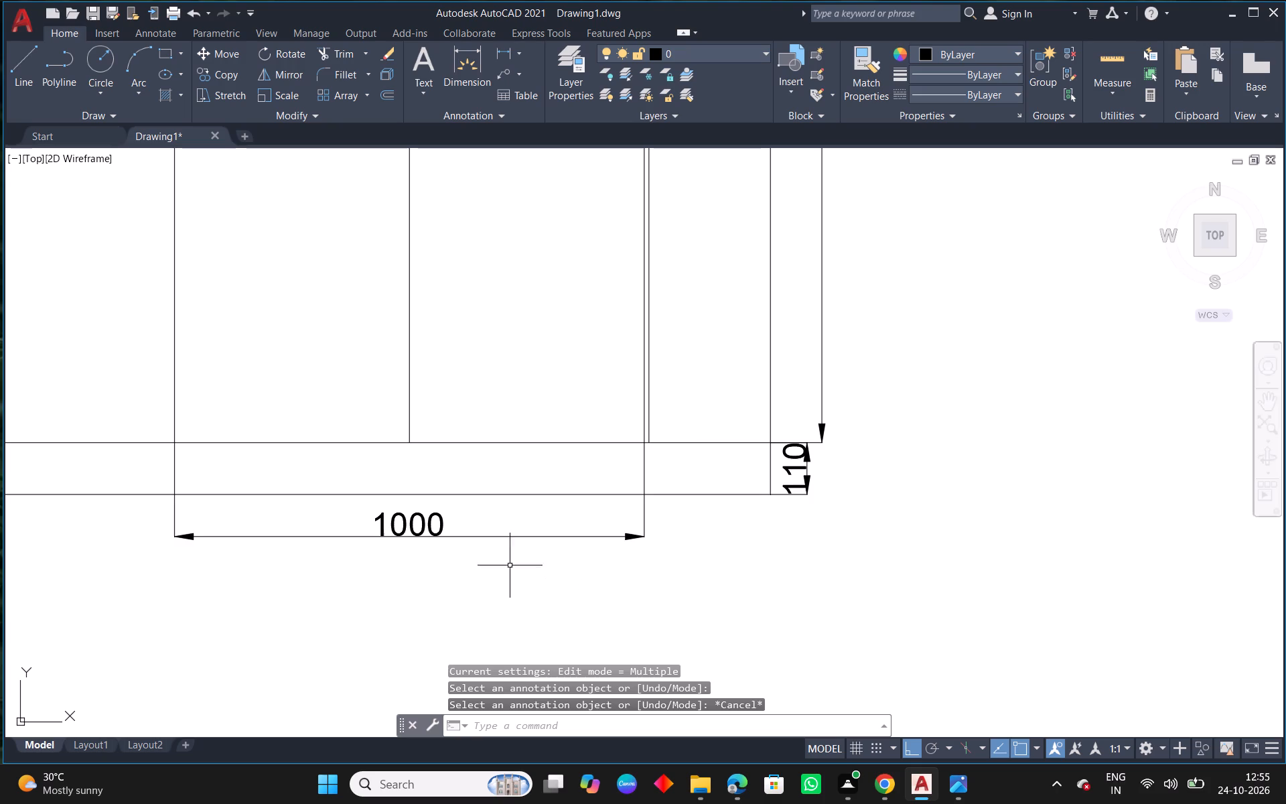
Check the reference outer view, examining the area below the loft and around the 268 end panel.
scroll(405, 528, "down", 4)
middle_click_drag(451, 433, 395, 444)
scroll(387, 450, "down", 2)
scroll(485, 472, "down", 2)
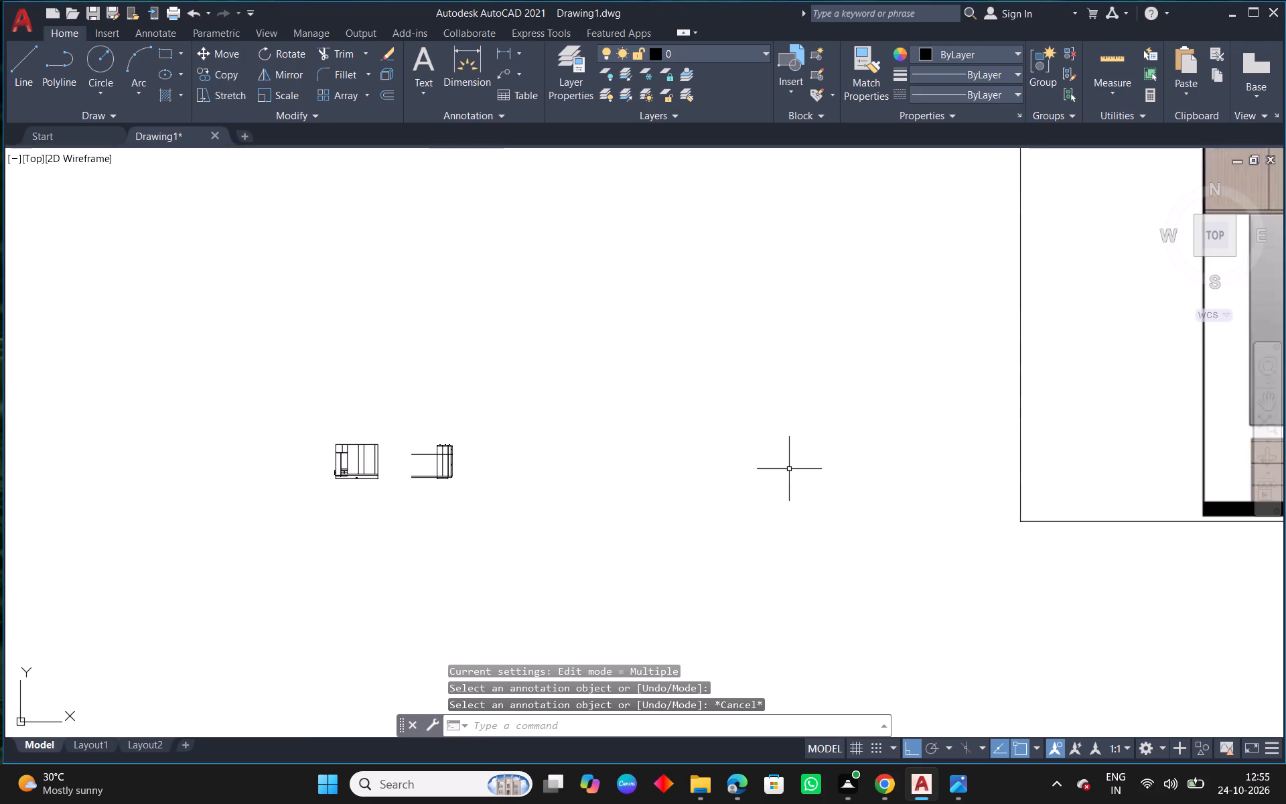
middle_click_drag(794, 468, 502, 519)
scroll(451, 552, "down", 2)
scroll(814, 275, "up", 4)
scroll(806, 281, "down", 1)
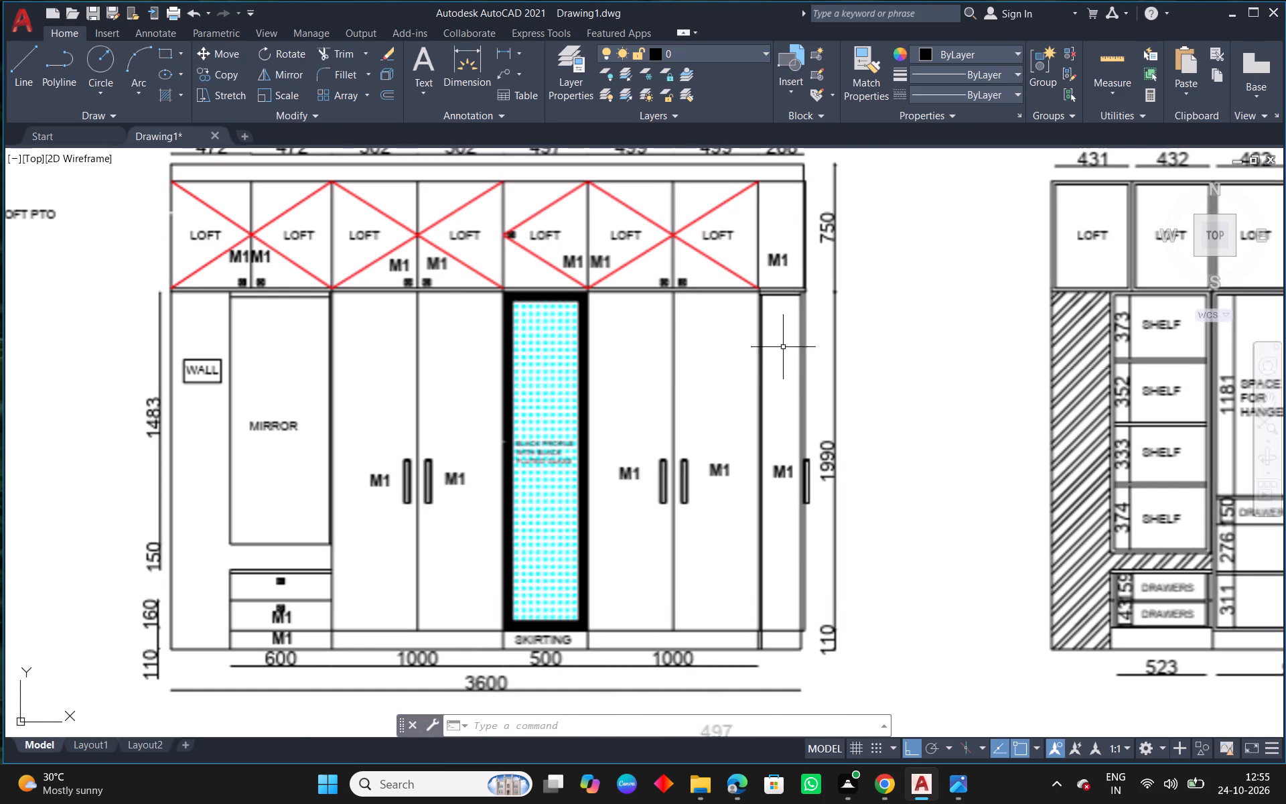
scroll(764, 390, "down", 1)
middle_click_drag(497, 544, 882, 369)
middle_click_drag(484, 623, 804, 334)
scroll(808, 324, "down", 1)
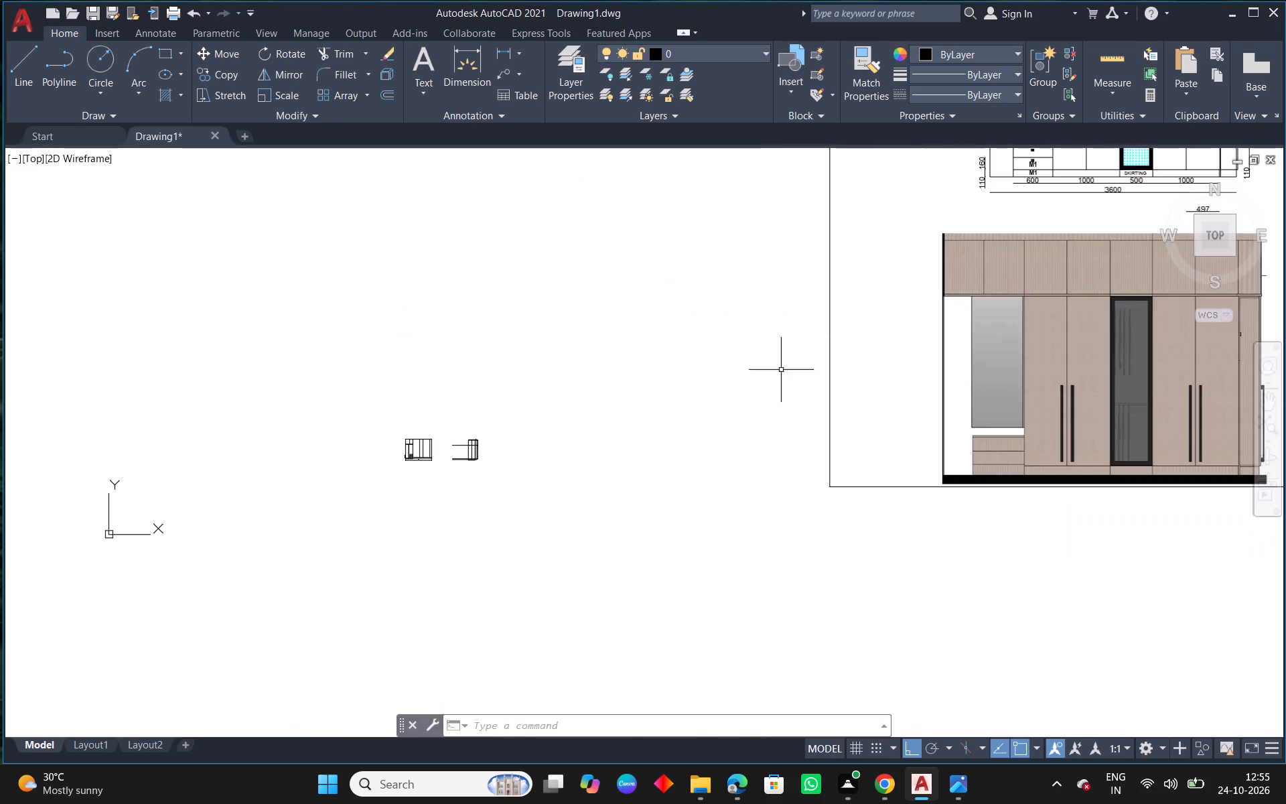
Offset the horizontal loft bottom line 20 downward into the shutter area.
scroll(447, 486, "up", 3)
scroll(532, 387, "up", 3)
middle_click_drag(425, 464, 581, 440)
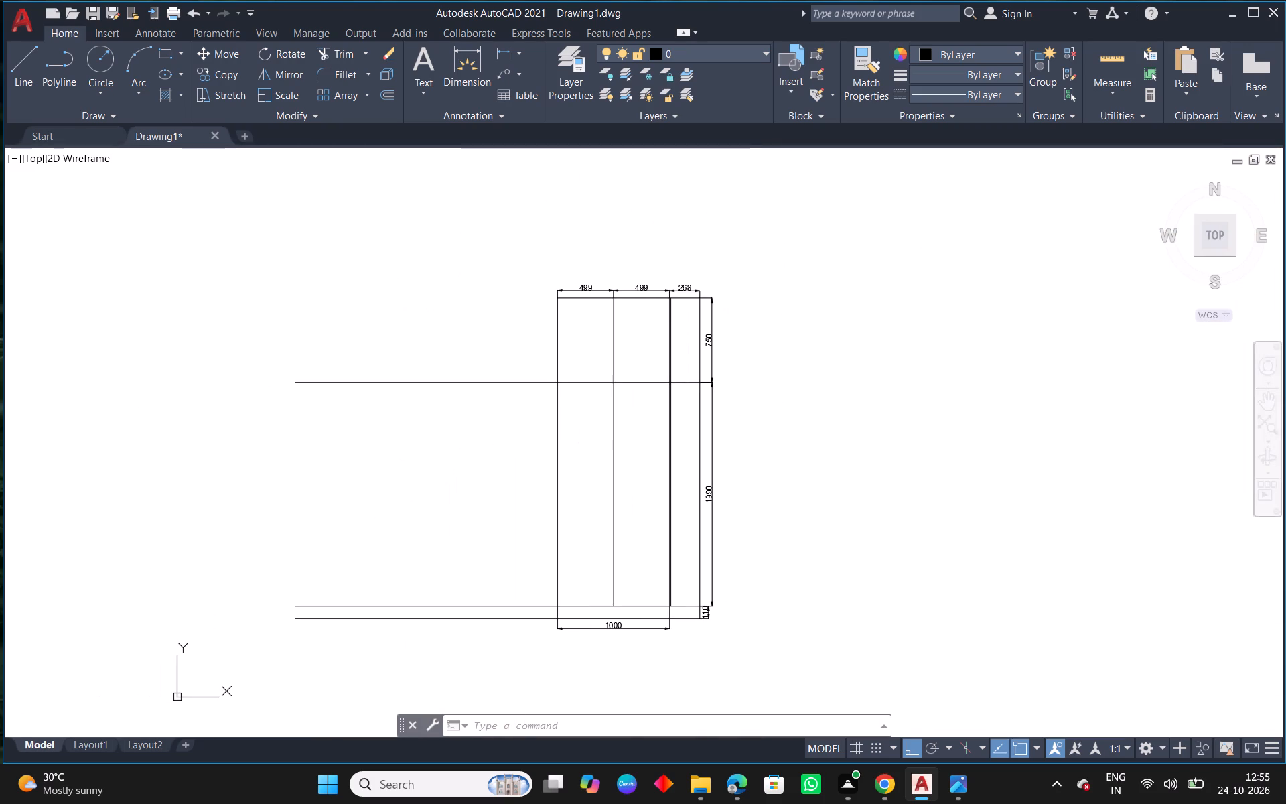
type("O 20")
key("Return")
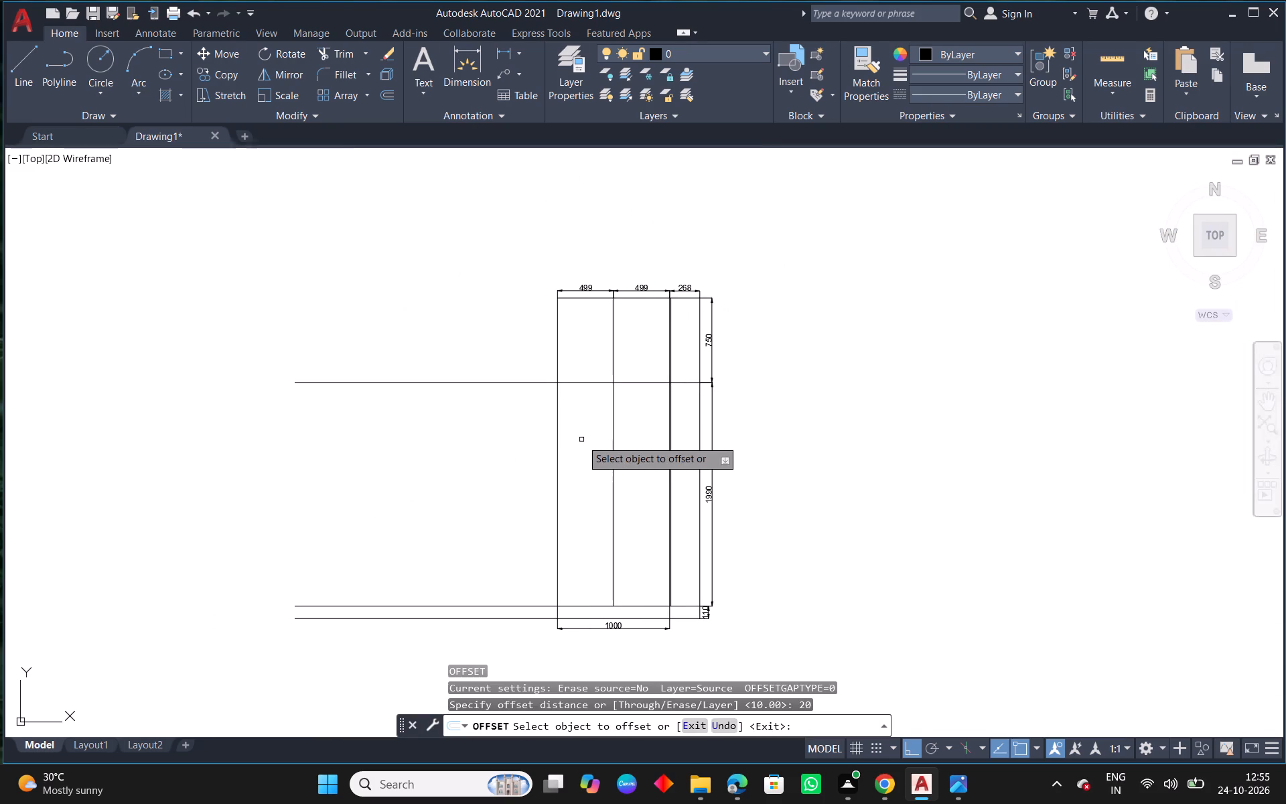
left_click(587, 380)
left_click(582, 417)
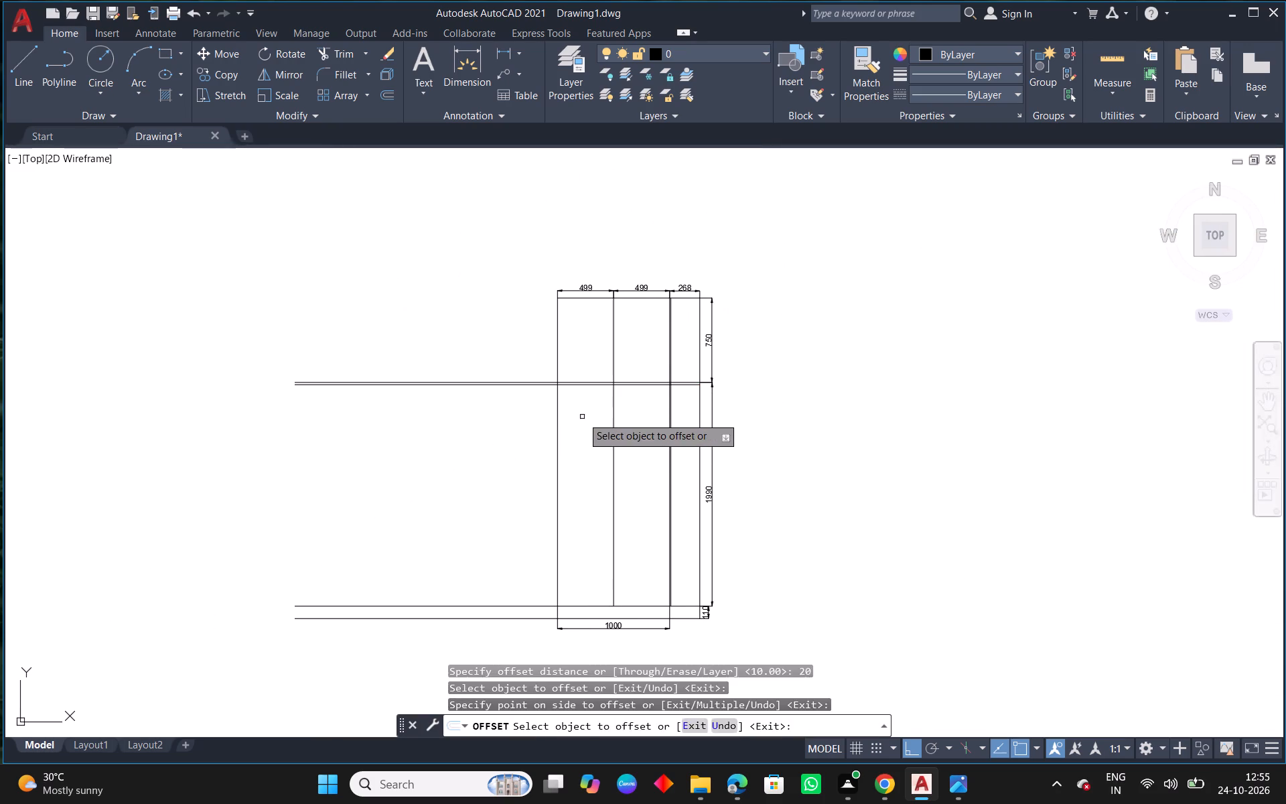
key("Escape")
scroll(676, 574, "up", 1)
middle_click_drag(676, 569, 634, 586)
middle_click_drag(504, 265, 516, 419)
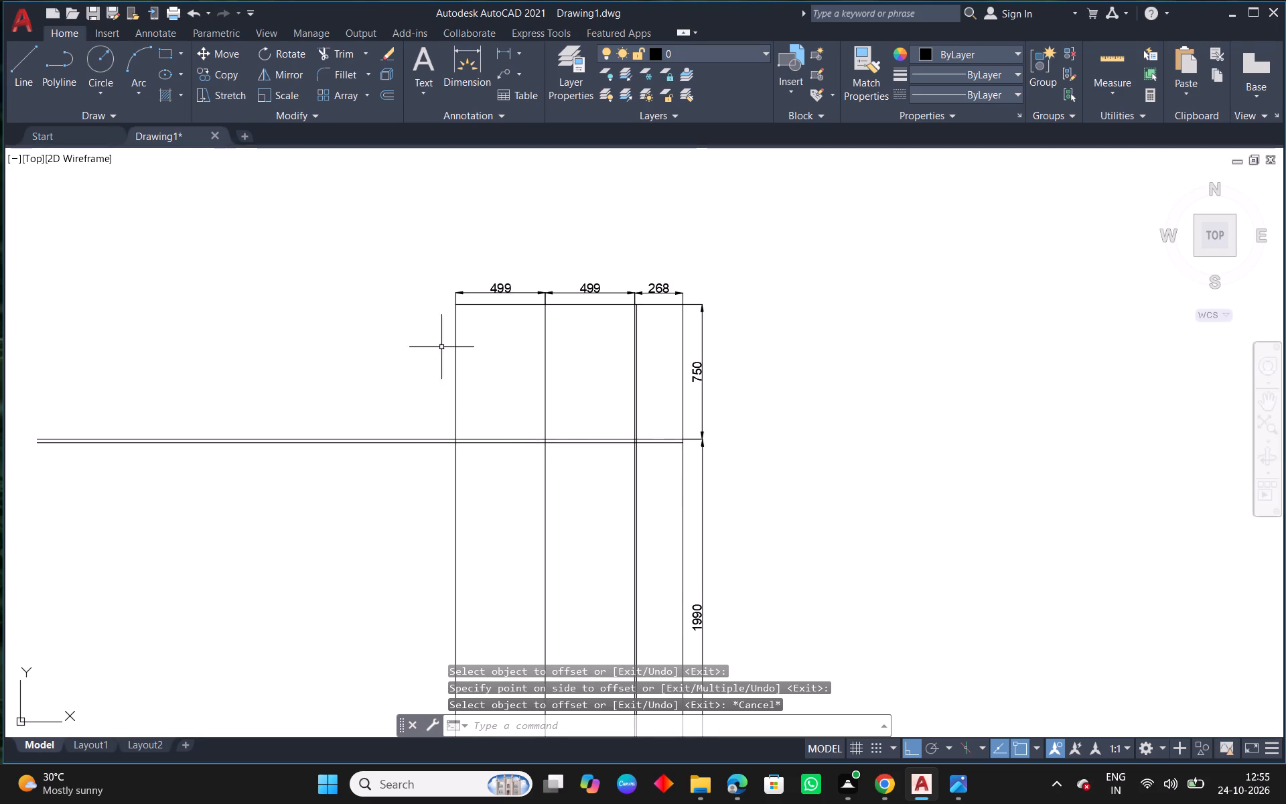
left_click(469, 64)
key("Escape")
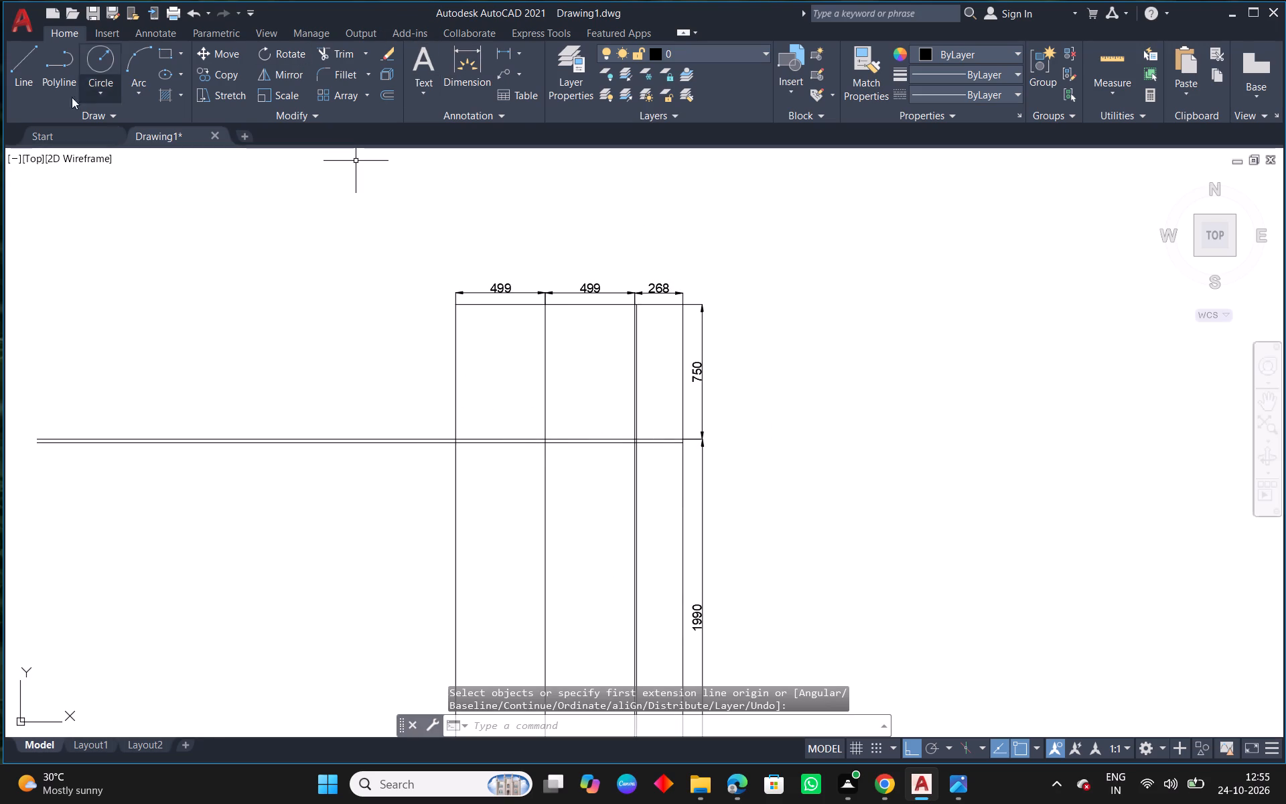
With Ortho off, draw a diagonal from the first 499 bay's top-left corner to the 10 mm offset line's intersection with the loft bottom line.
left_click(15, 63)
scroll(518, 386, "down", 8)
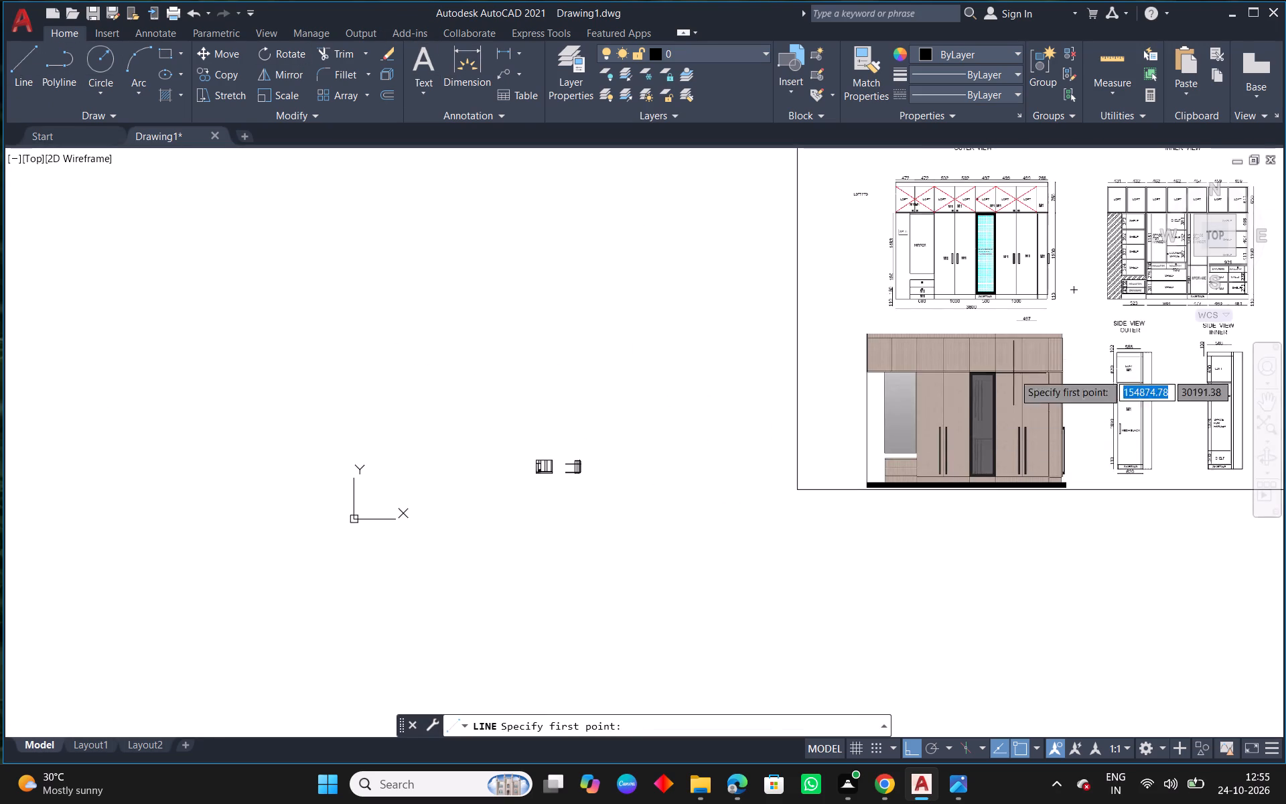
scroll(1033, 186, "up", 3)
scroll(737, 339, "down", 2)
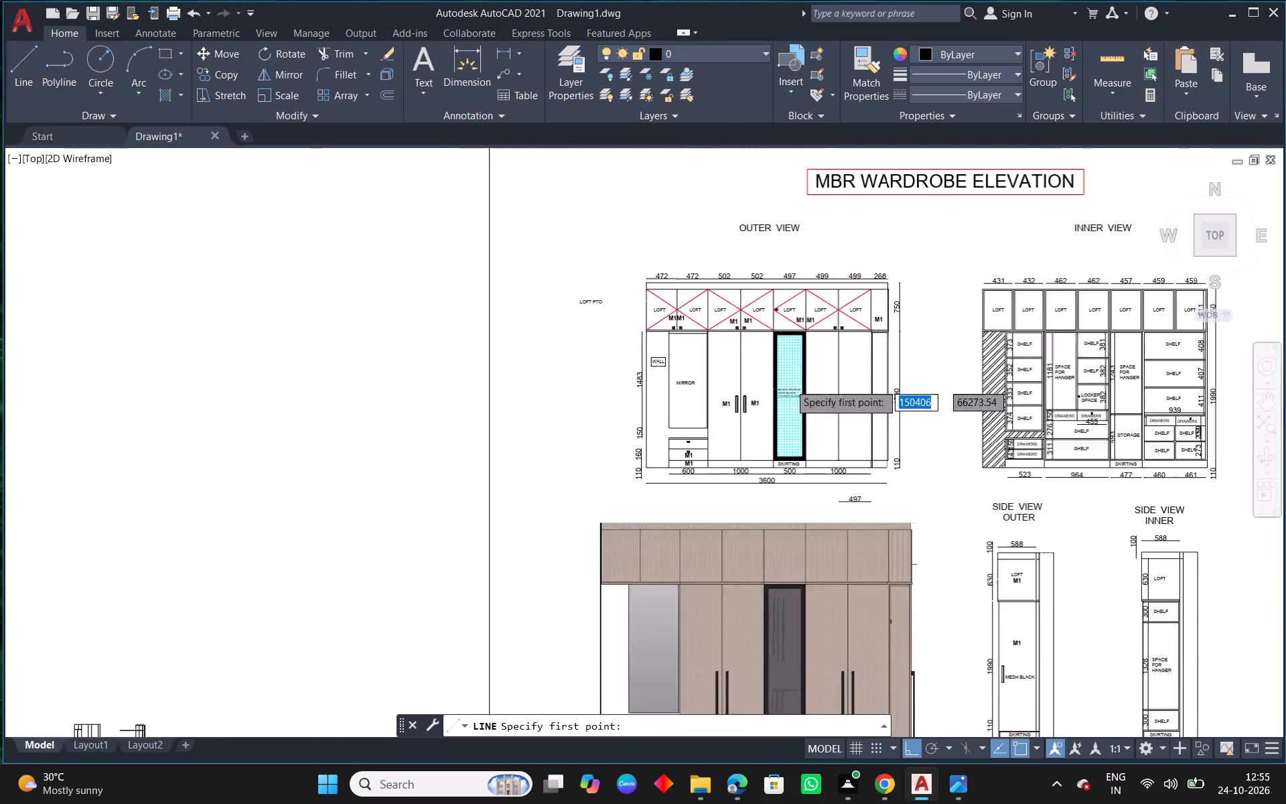
scroll(789, 384, "down", 1)
scroll(368, 624, "up", 4)
scroll(449, 483, "up", 3)
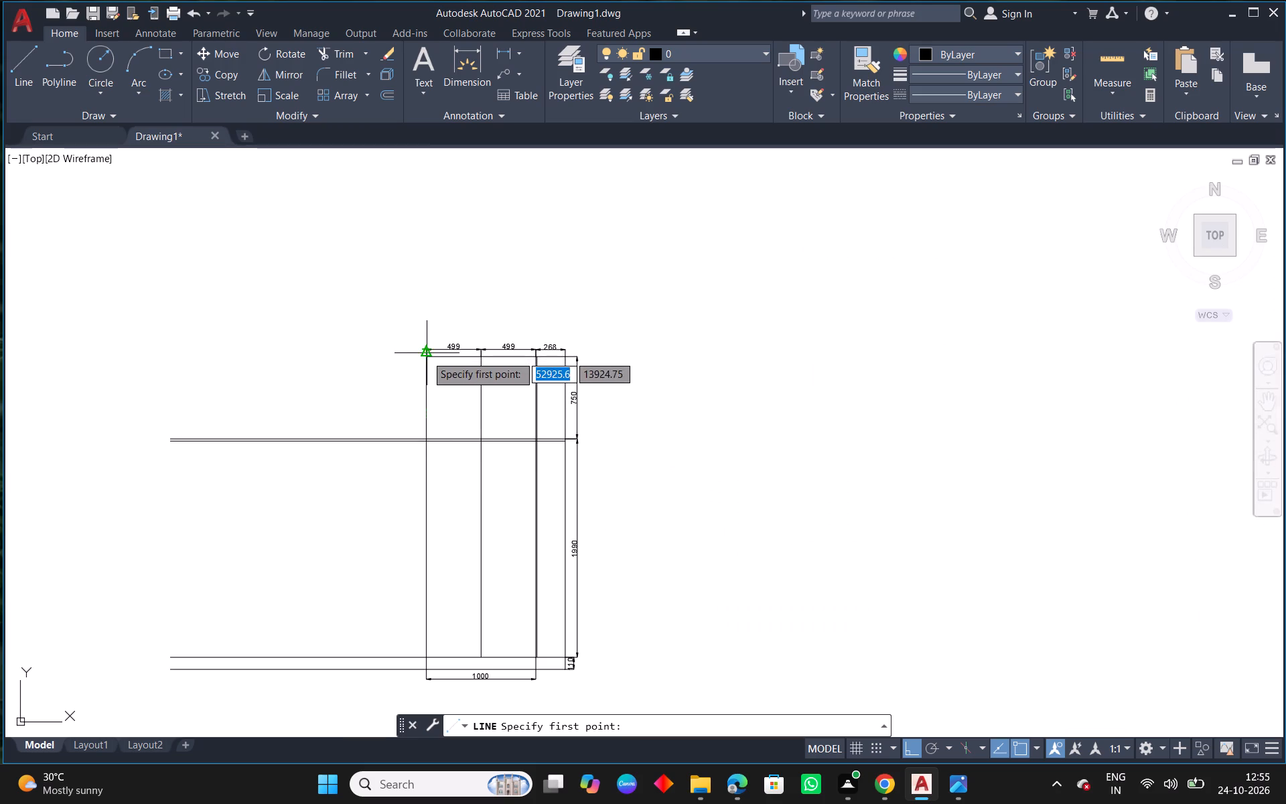
scroll(430, 368, "up", 4)
left_click(393, 284)
scroll(703, 516, "down", 1)
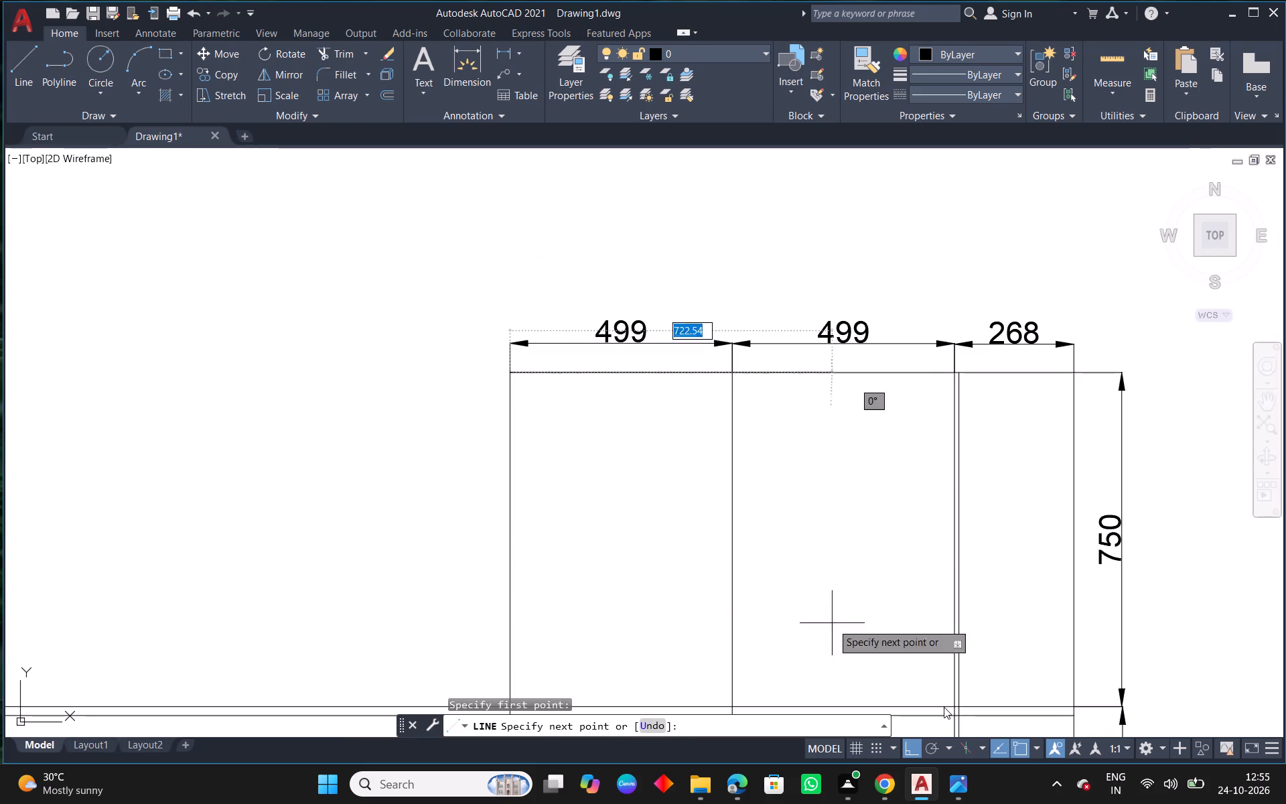
left_click(910, 749)
middle_click_drag(800, 518, 623, 329)
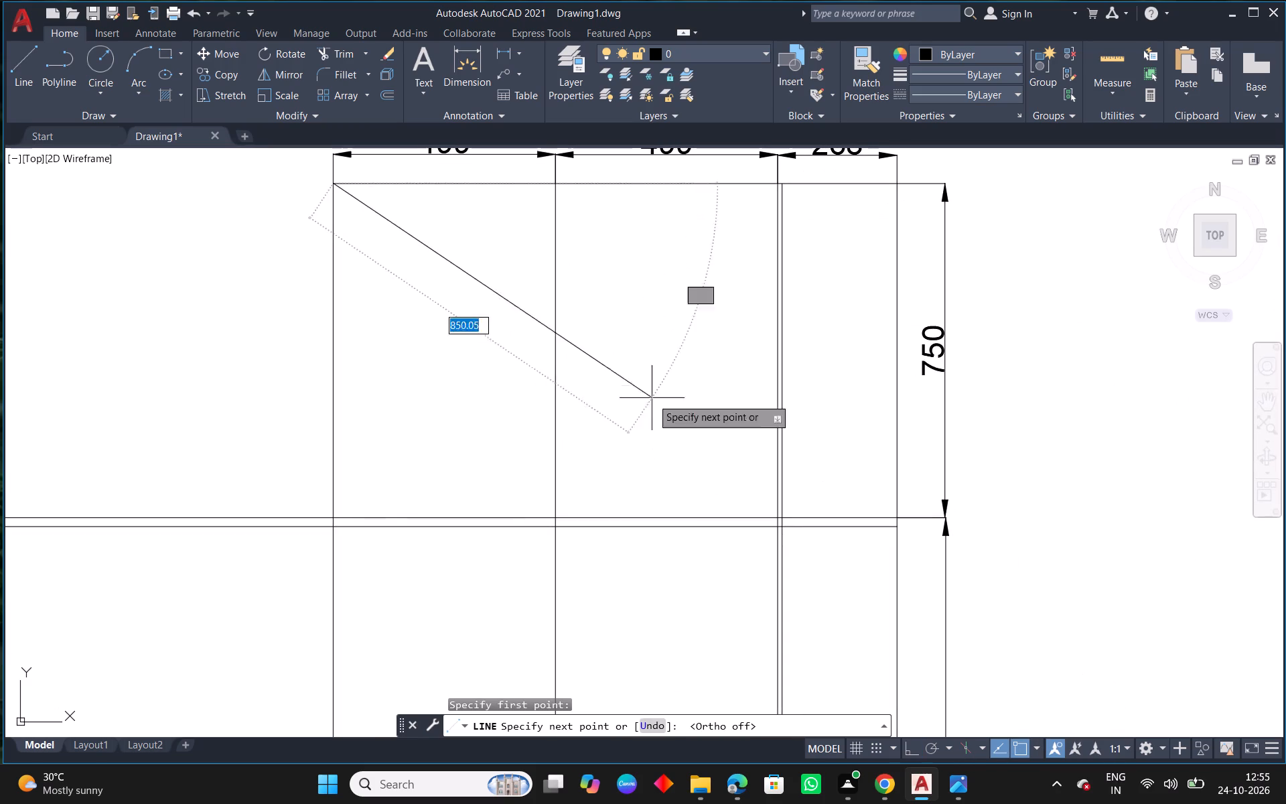
scroll(784, 516, "up", 3)
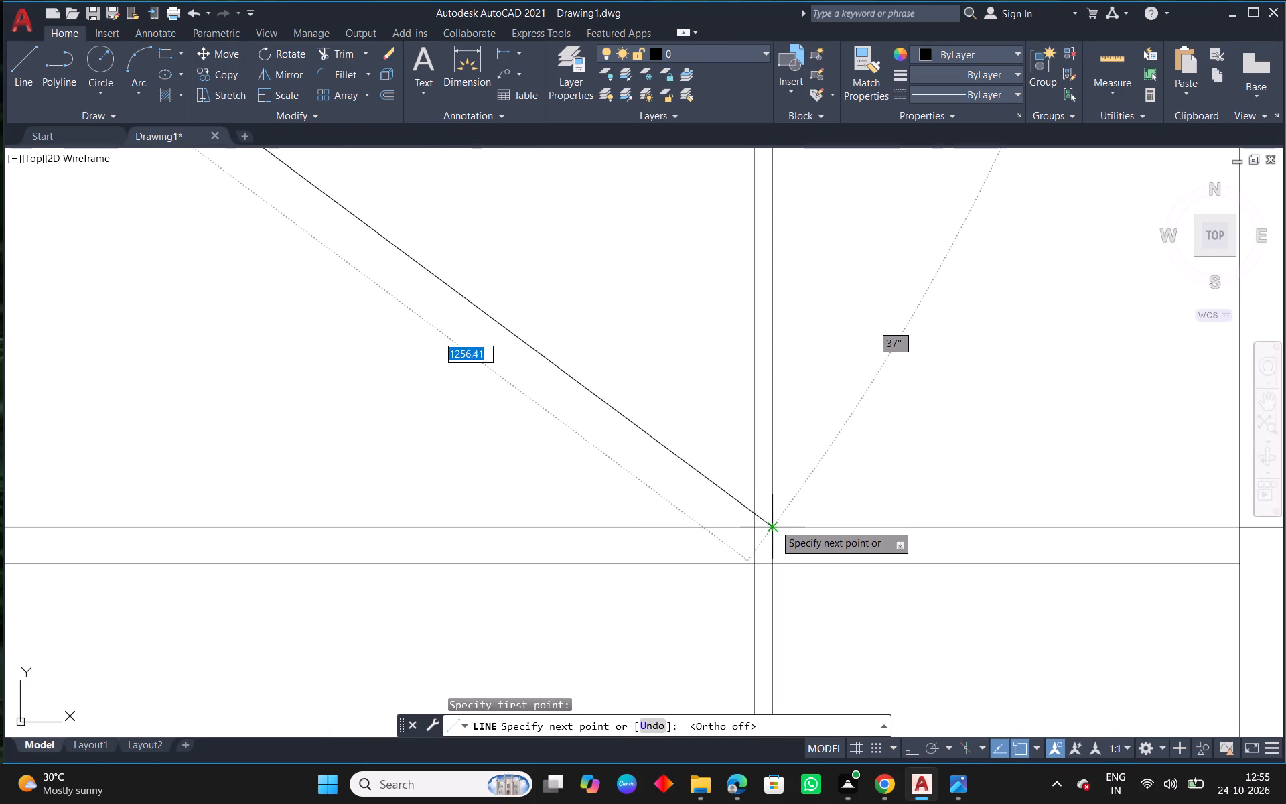
left_click(774, 524)
key("Escape")
Trim away the loft portion of the original vertical line beside the 10 mm offset line, above the loft bottom line.
type("TR")
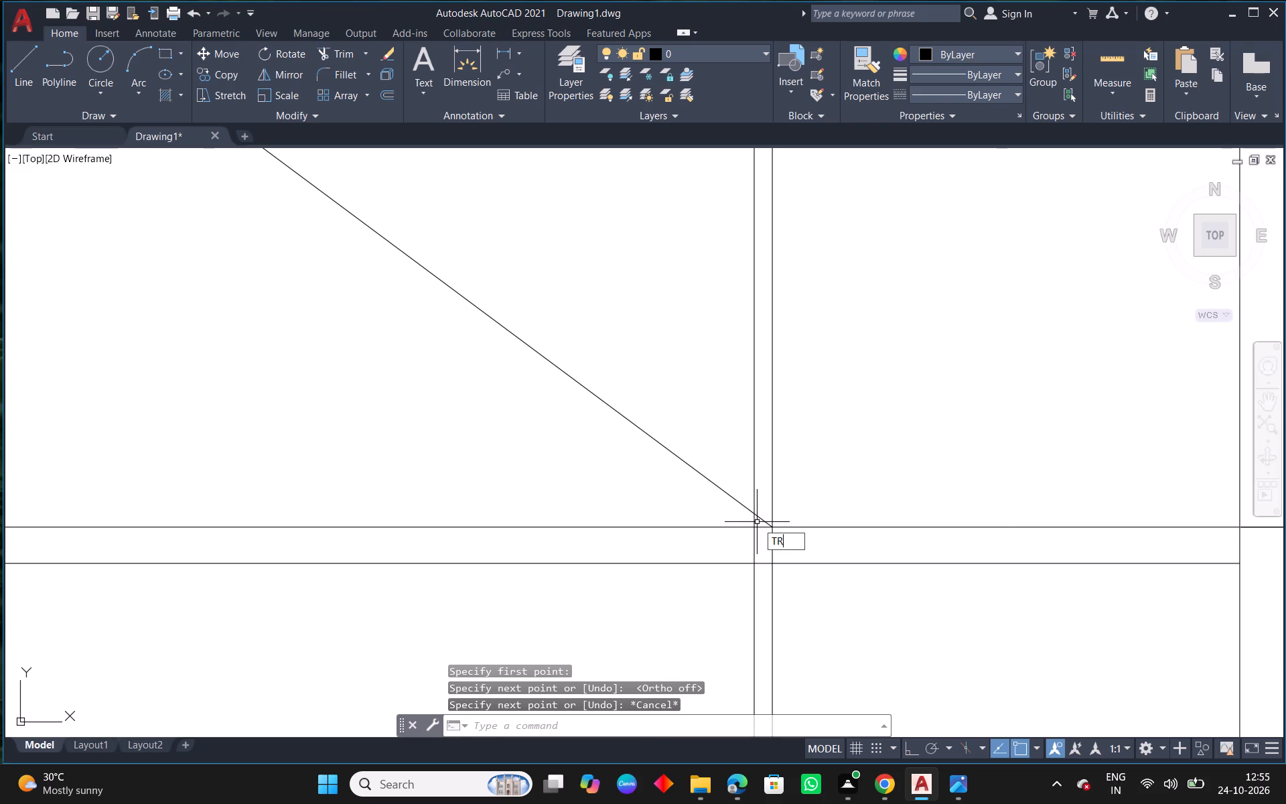
key("space")
key("space")
left_click(754, 522)
left_click(756, 502)
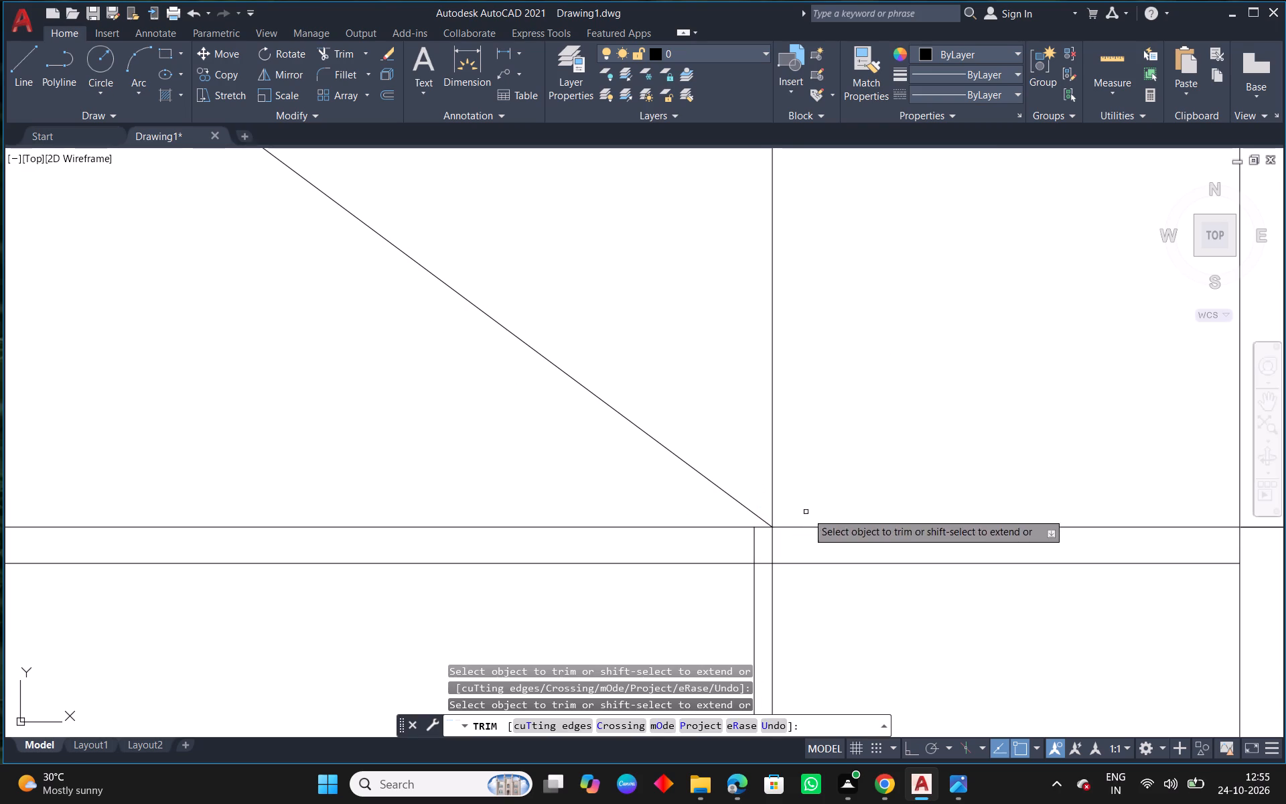
scroll(822, 523, "down", 2)
key("Escape")
Trim the original vertical line between the loft bottom and its 20 mm offset, plus the offset line's short piece inside the 10 mm gap.
scroll(794, 541, "up", 1)
type("TR")
key("space")
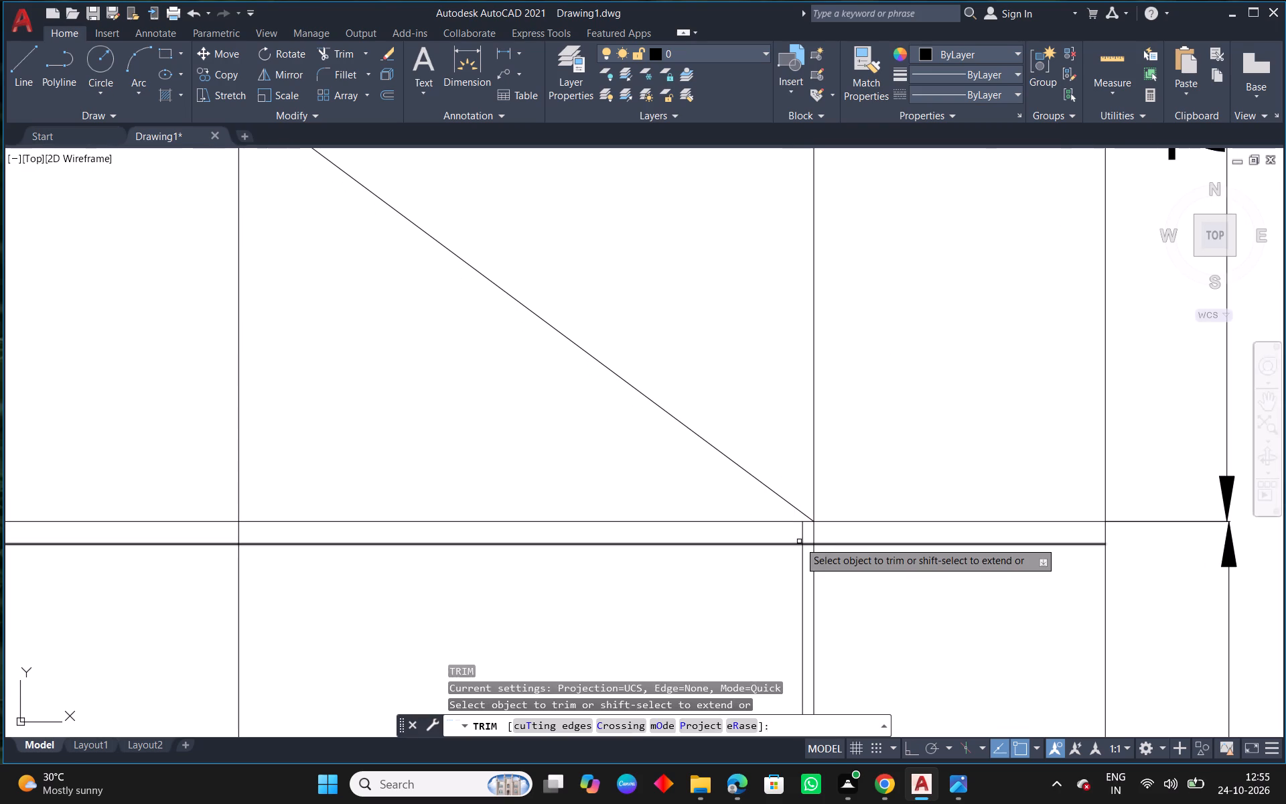
key("space")
scroll(816, 545, "up", 2)
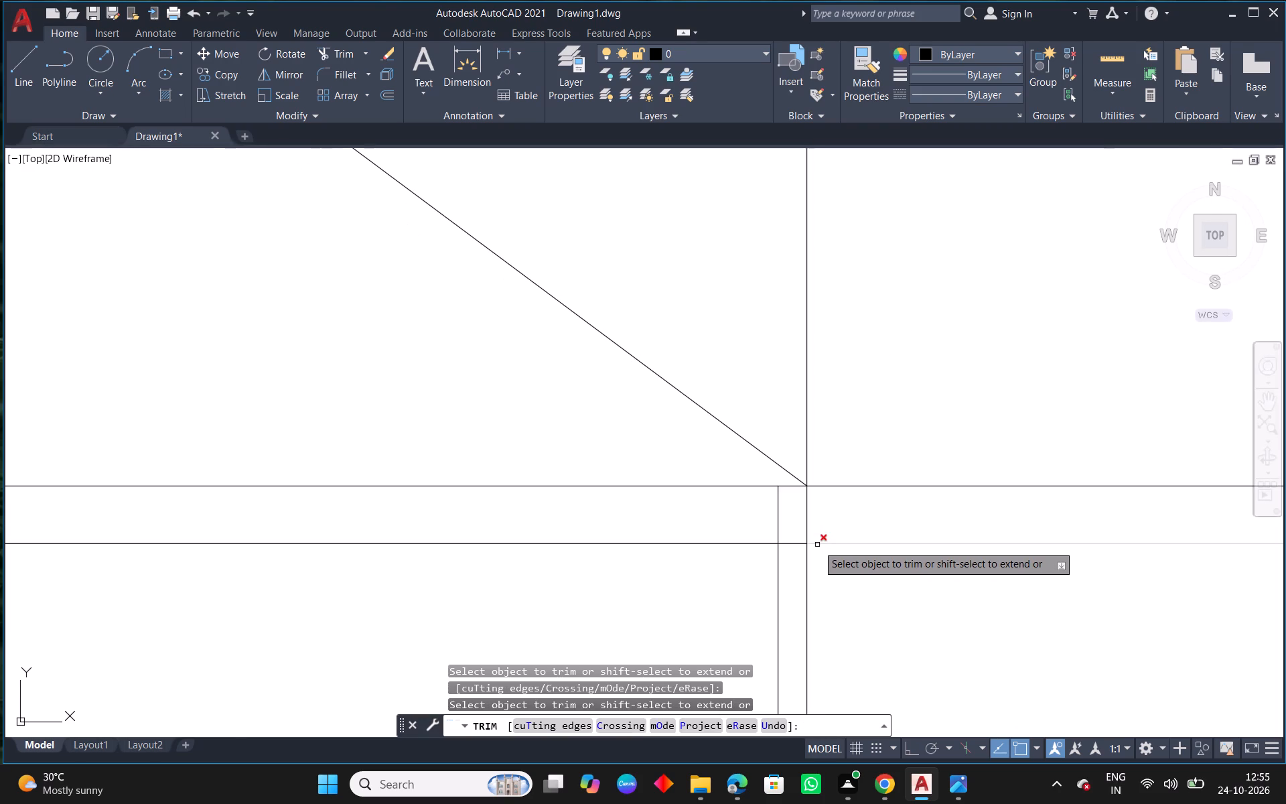
left_click(780, 520)
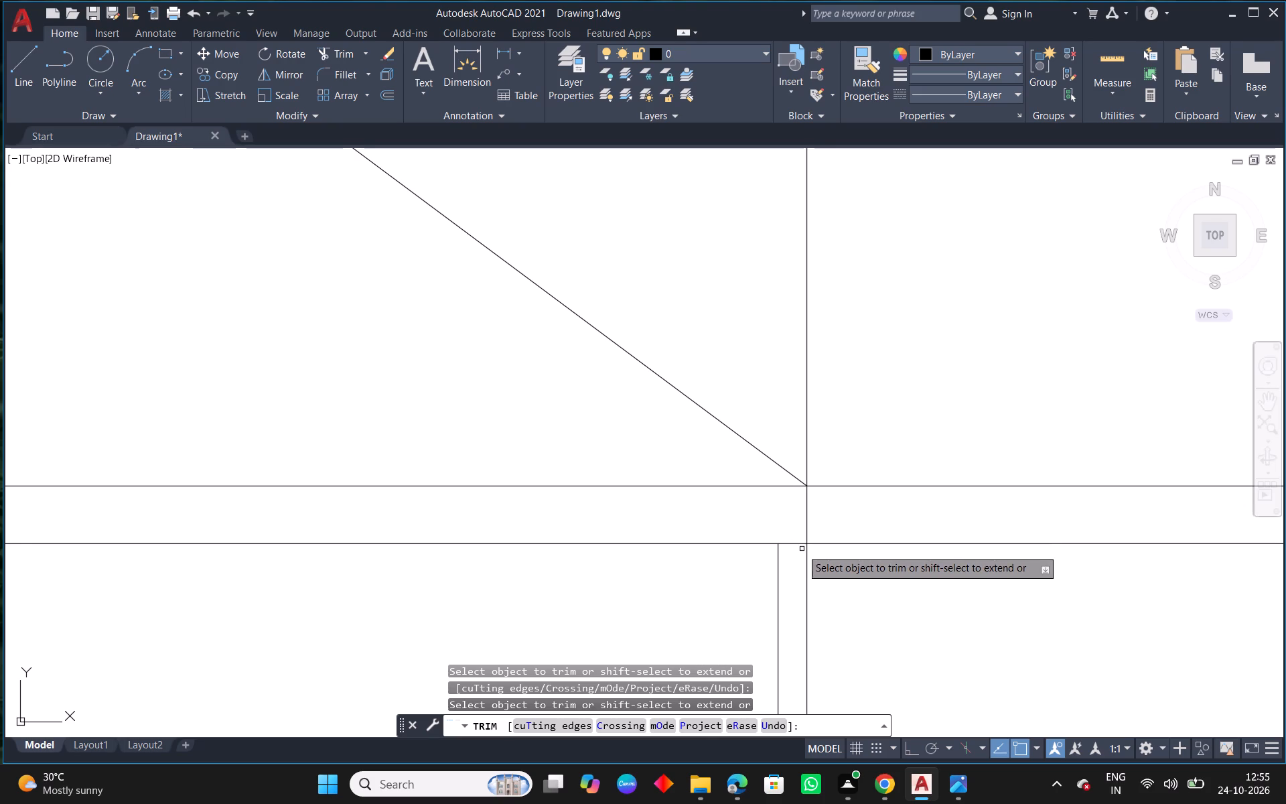
left_click(790, 543)
key("Escape")
scroll(786, 543, "down", 2)
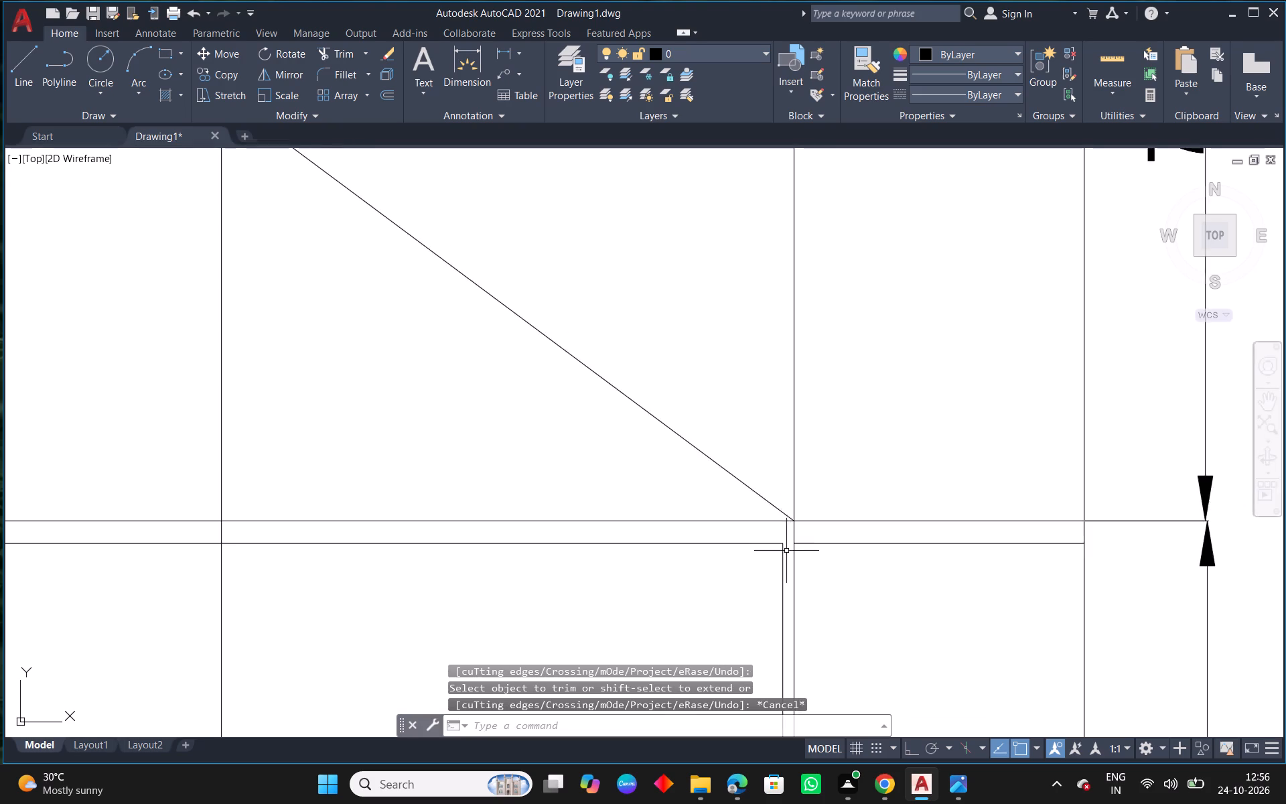
Trim away the vertical divider between the two 499 loft bays, above and below the diagonal, down to the loft bottom line.
scroll(787, 551, "down", 4)
scroll(711, 496, "up", 2)
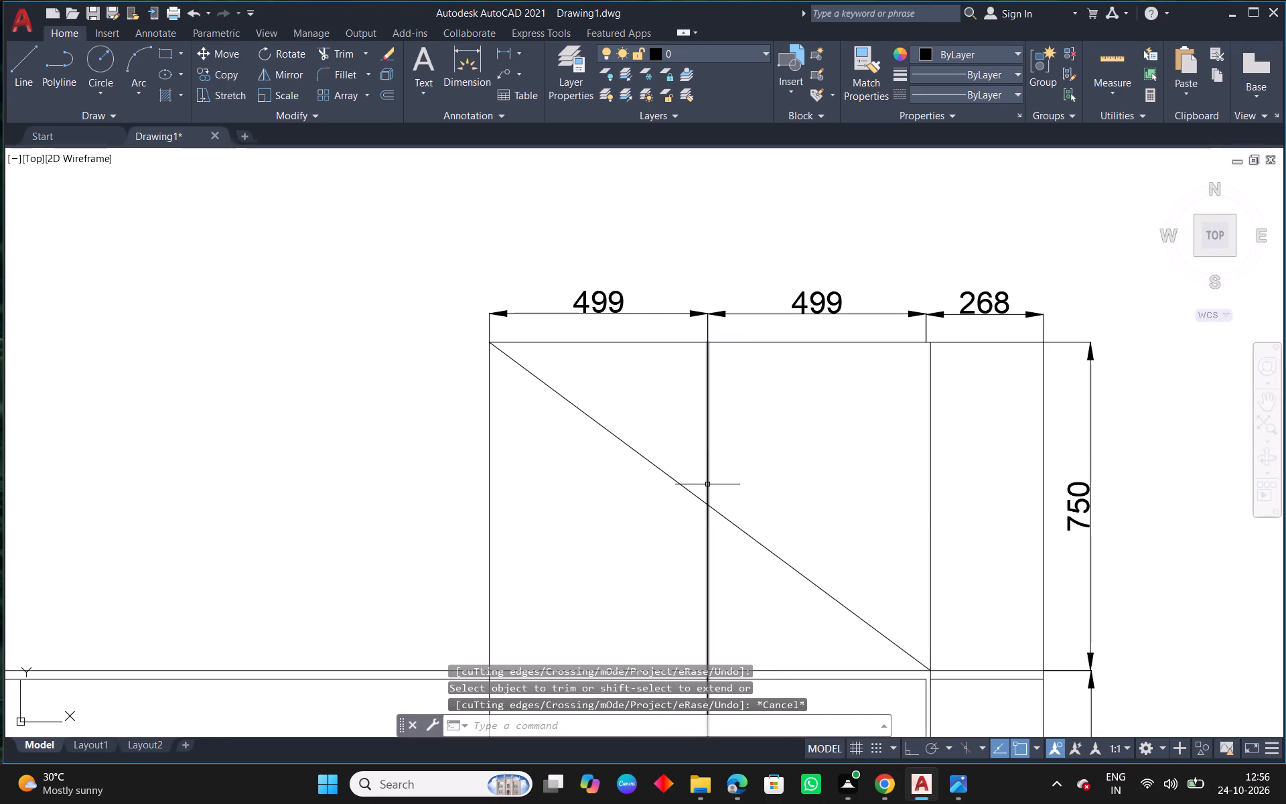
type("TR")
key("space")
left_click(707, 484)
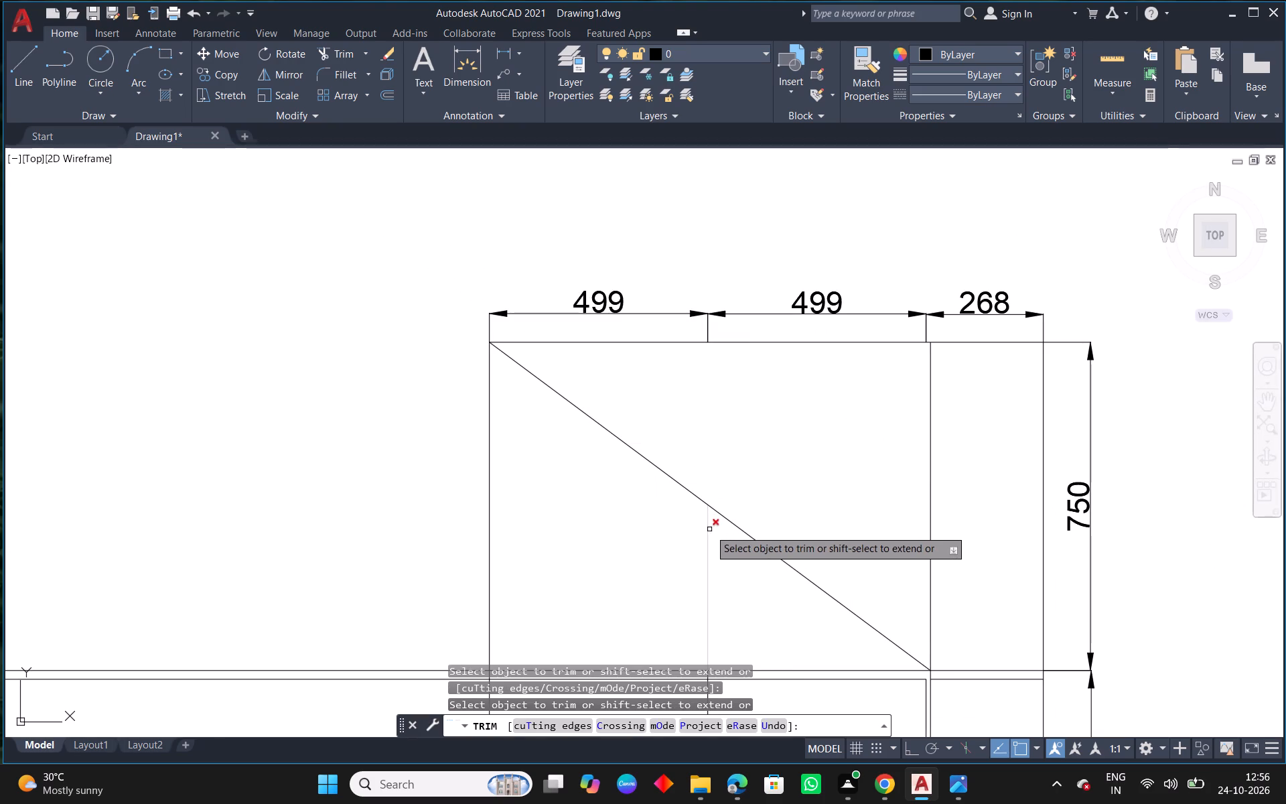
left_click(709, 531)
key("Escape")
scroll(772, 504, "down", 3)
key("Escape")
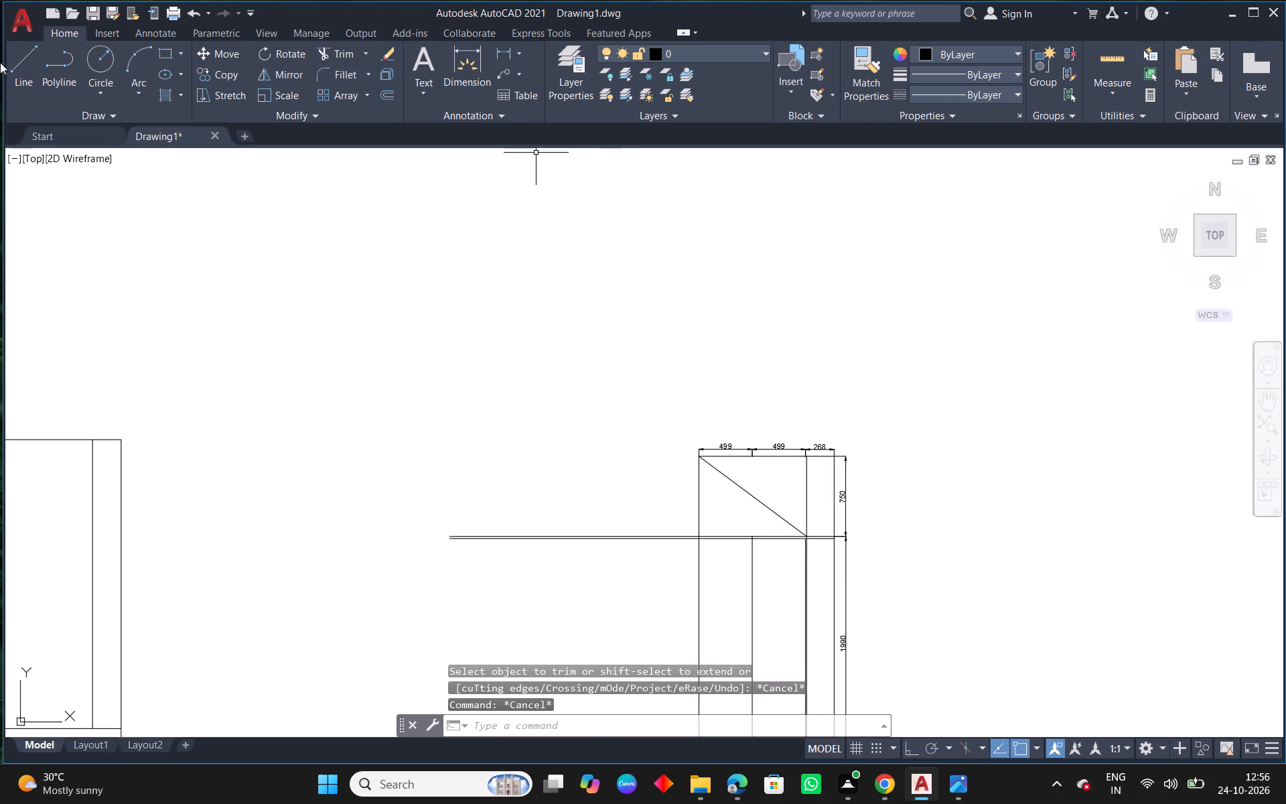
Draw the second loft diagonal from the bottom-left corner of the first 499 bay to the top-right corner of the second.
left_click(21, 62)
scroll(749, 598, "up", 1)
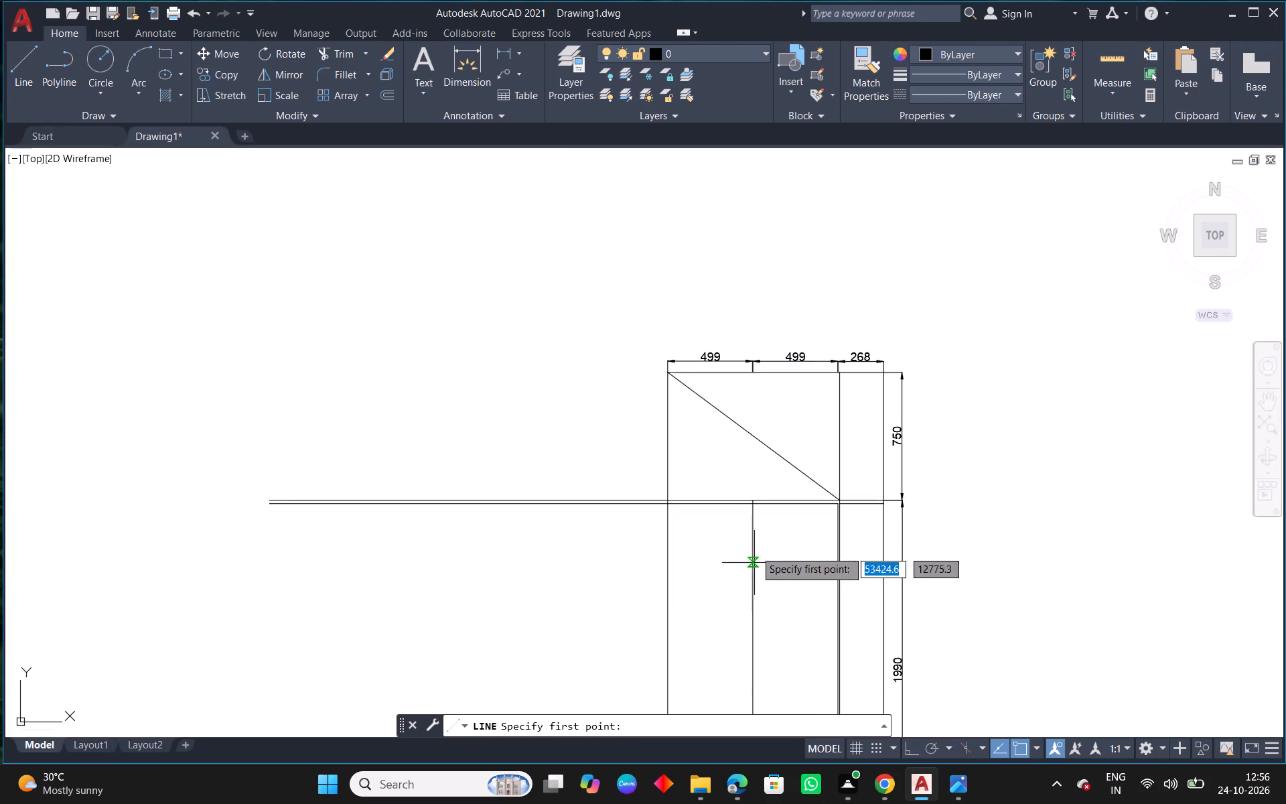
scroll(755, 548, "up", 1)
left_click(619, 477)
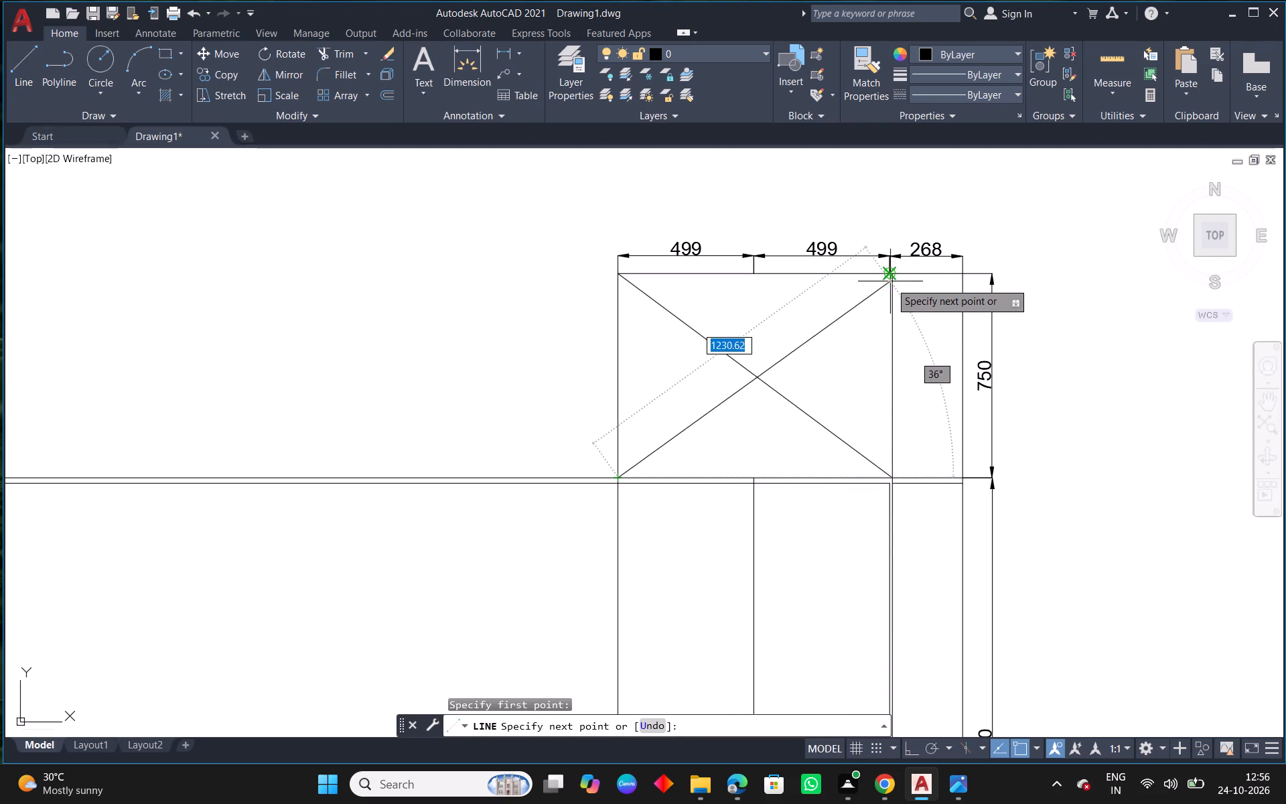
left_click(896, 275)
key("Escape")
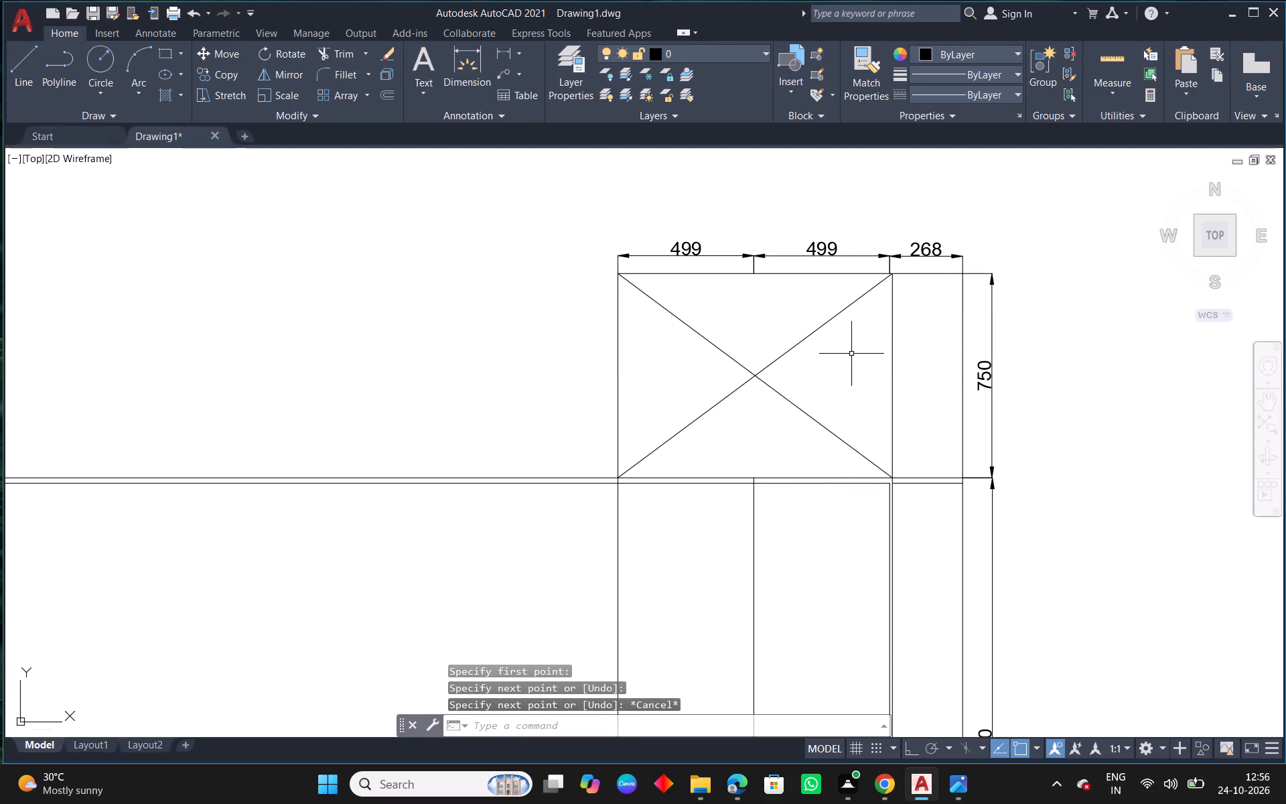
Change the colour of both crossing loft diagonals to red.
middle_click_drag(908, 384, 695, 368)
scroll(677, 371, "down", 3)
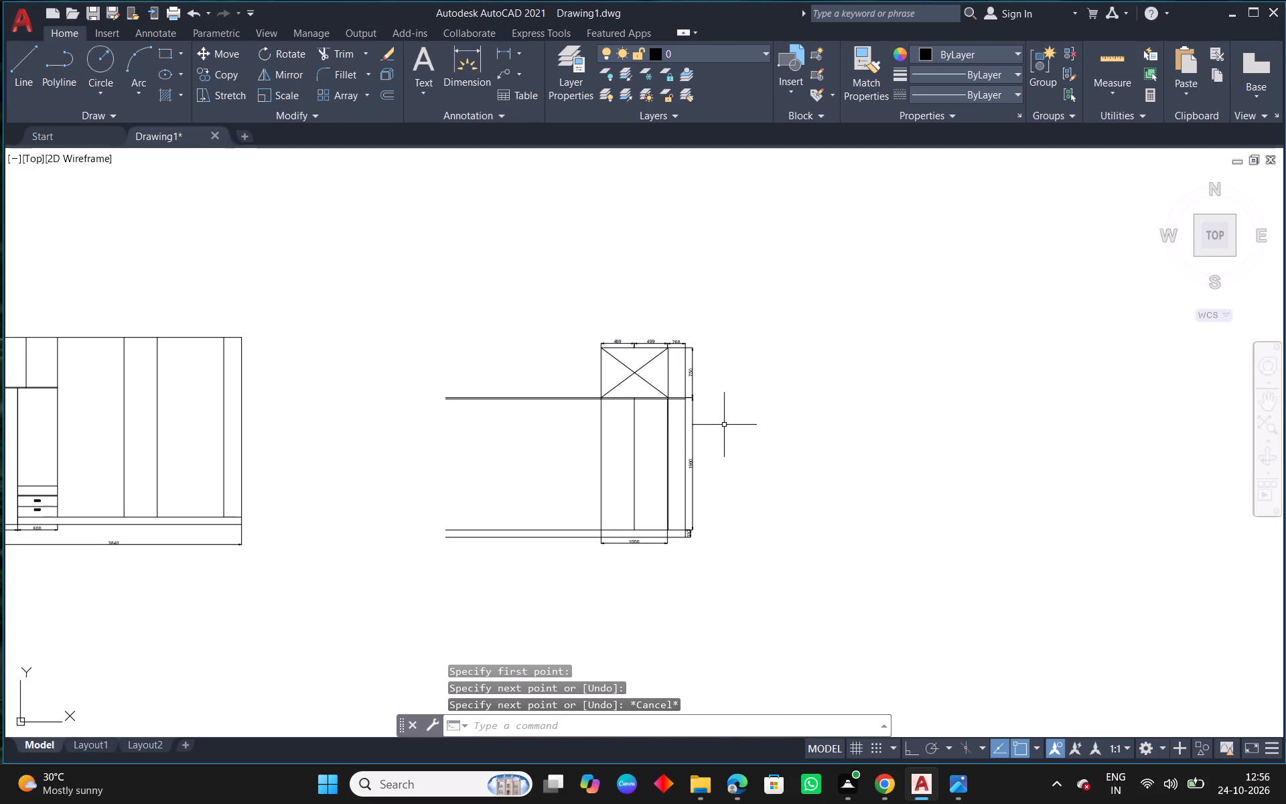
scroll(664, 373, "up", 2)
left_click_drag(576, 433, 581, 411)
left_click(567, 364)
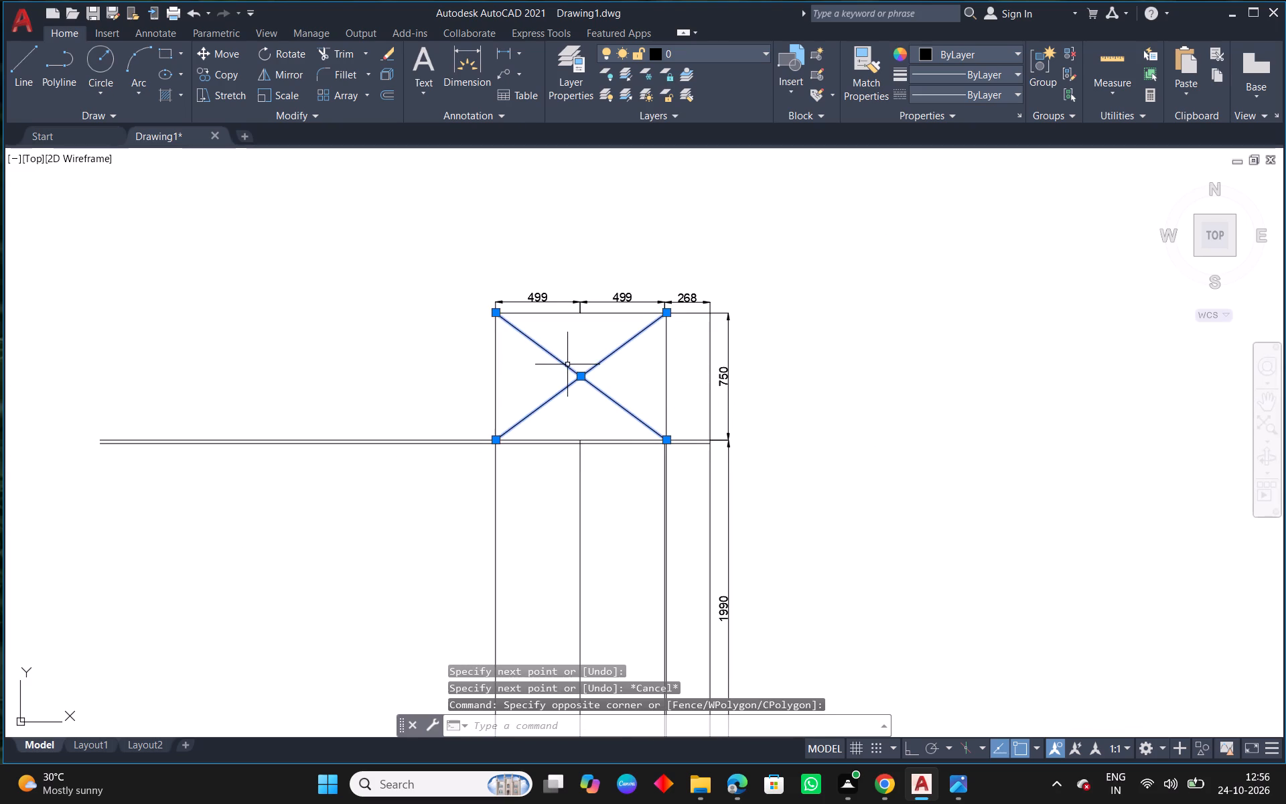
left_click(958, 50)
left_click(921, 225)
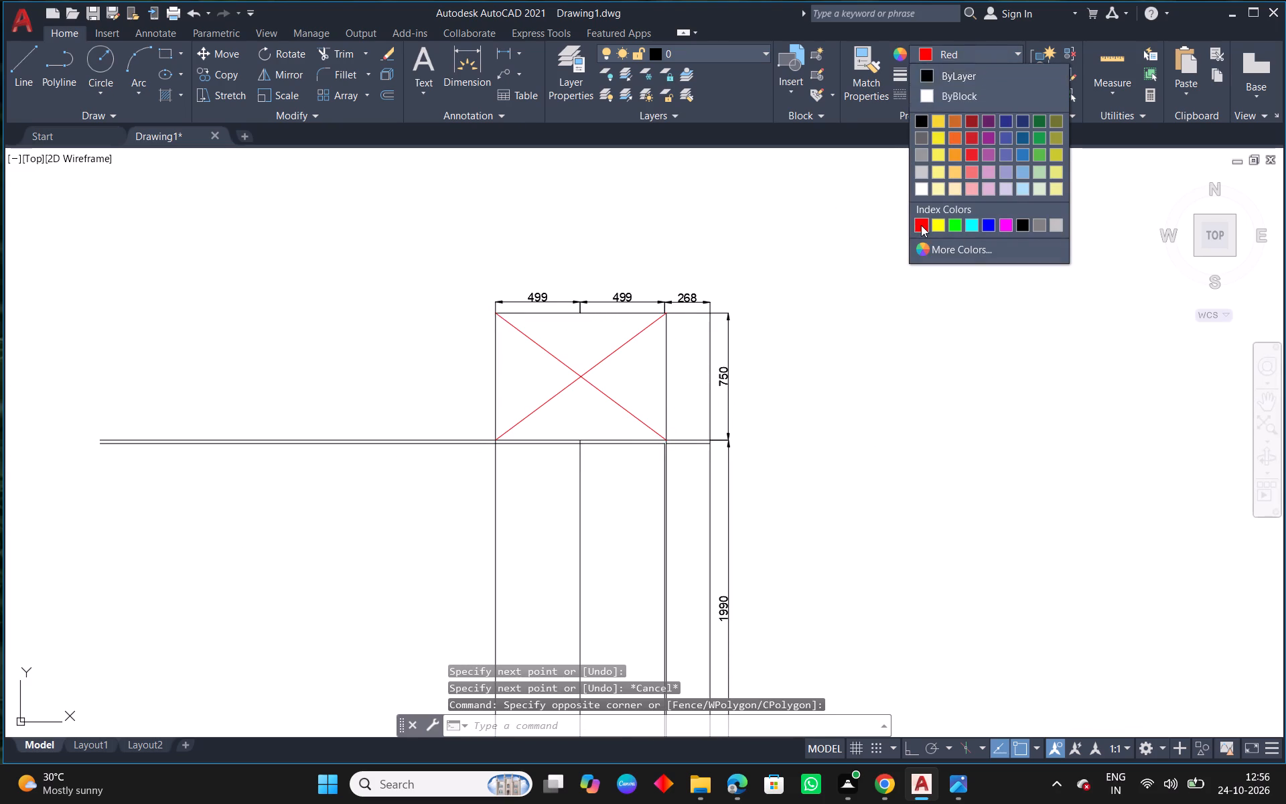
key("Escape")
Examine the reference outer elevation for the loft and shutter layout around the 1000-wide bay.
scroll(708, 435, "down", 2)
middle_click_drag(867, 491, 685, 352)
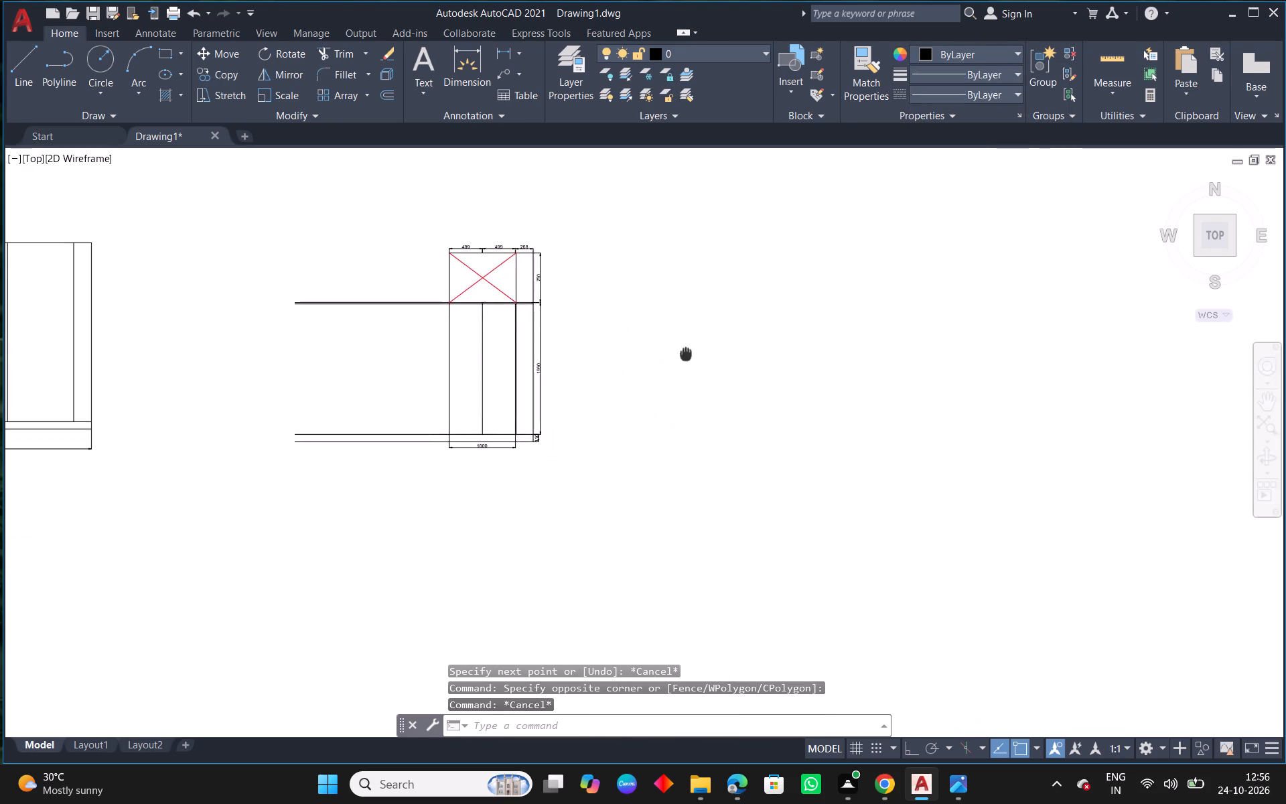
middle_click_drag(685, 352, 685, 352)
scroll(678, 379, "down", 2)
middle_click_drag(911, 305, 778, 354)
scroll(808, 334, "down", 3)
middle_click_drag(996, 278, 455, 511)
scroll(845, 262, "up", 2)
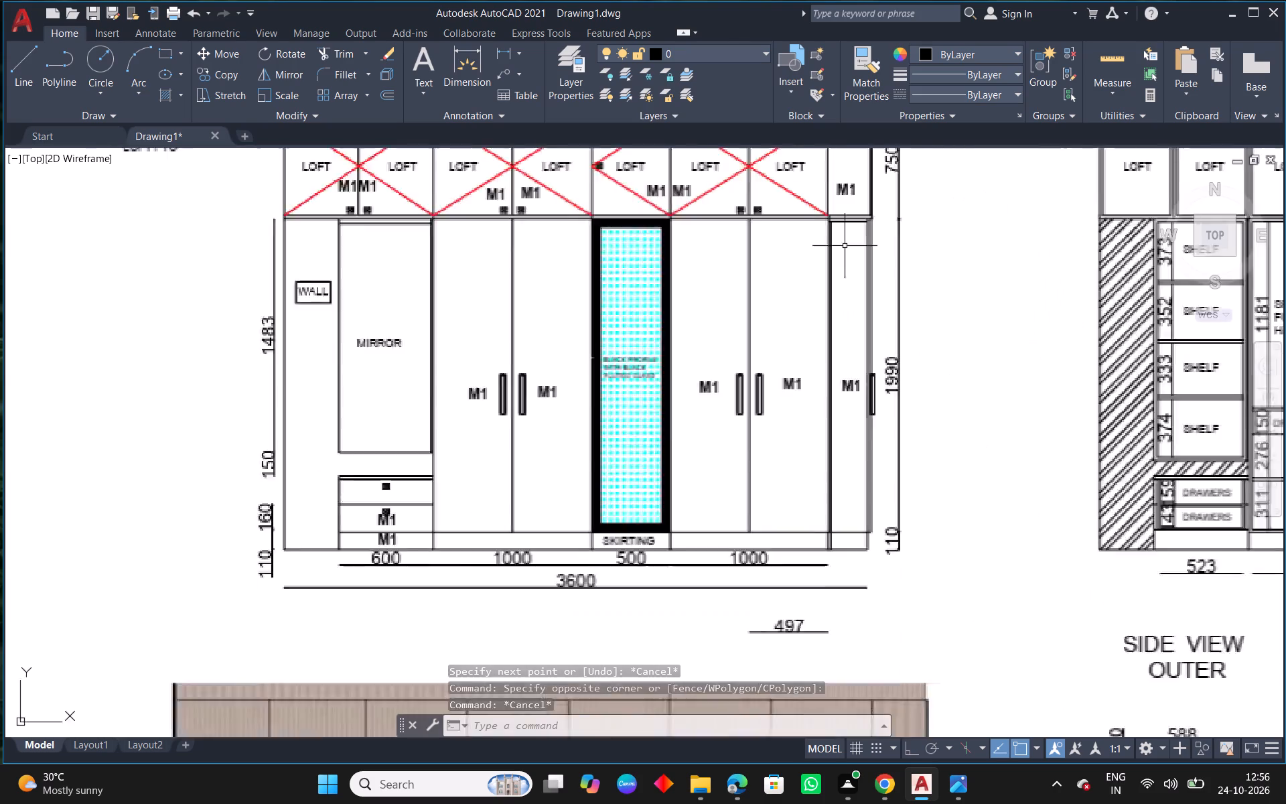
scroll(845, 246, "up", 1)
scroll(845, 245, "down", 4)
scroll(416, 442, "up", 4)
middle_click_drag(433, 575, 607, 388)
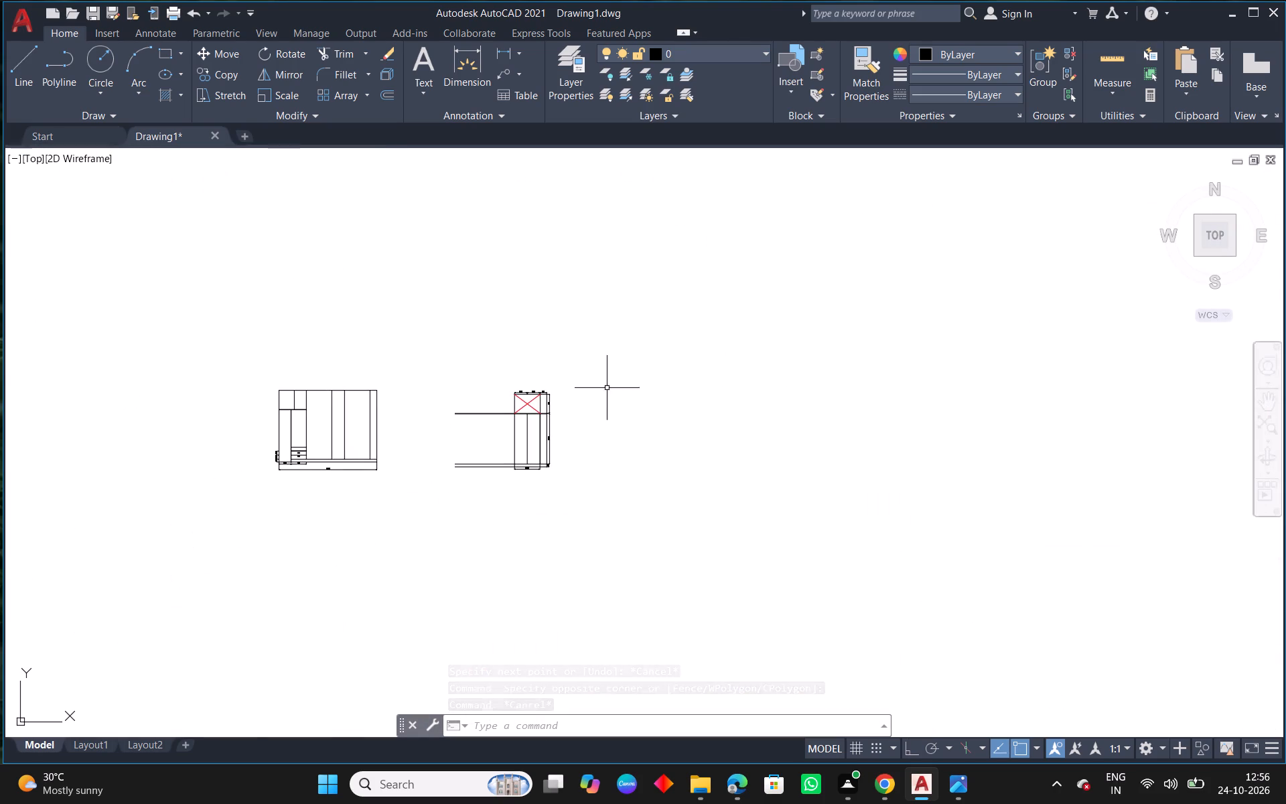
Trim the short piece of the shutter divider between the loft bottom line and its 20 mm offset.
scroll(518, 500, "up", 4)
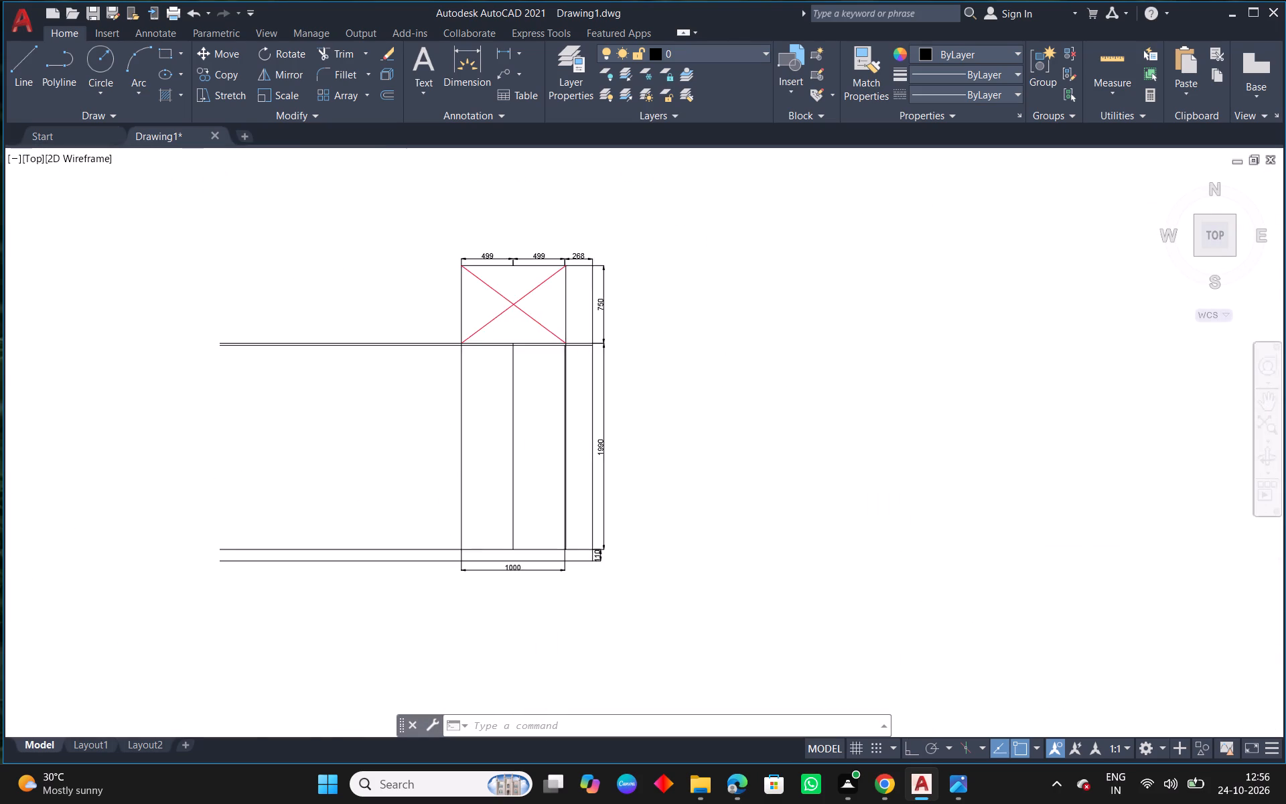
scroll(474, 346, "up", 3)
type("TR")
key("space")
key("space")
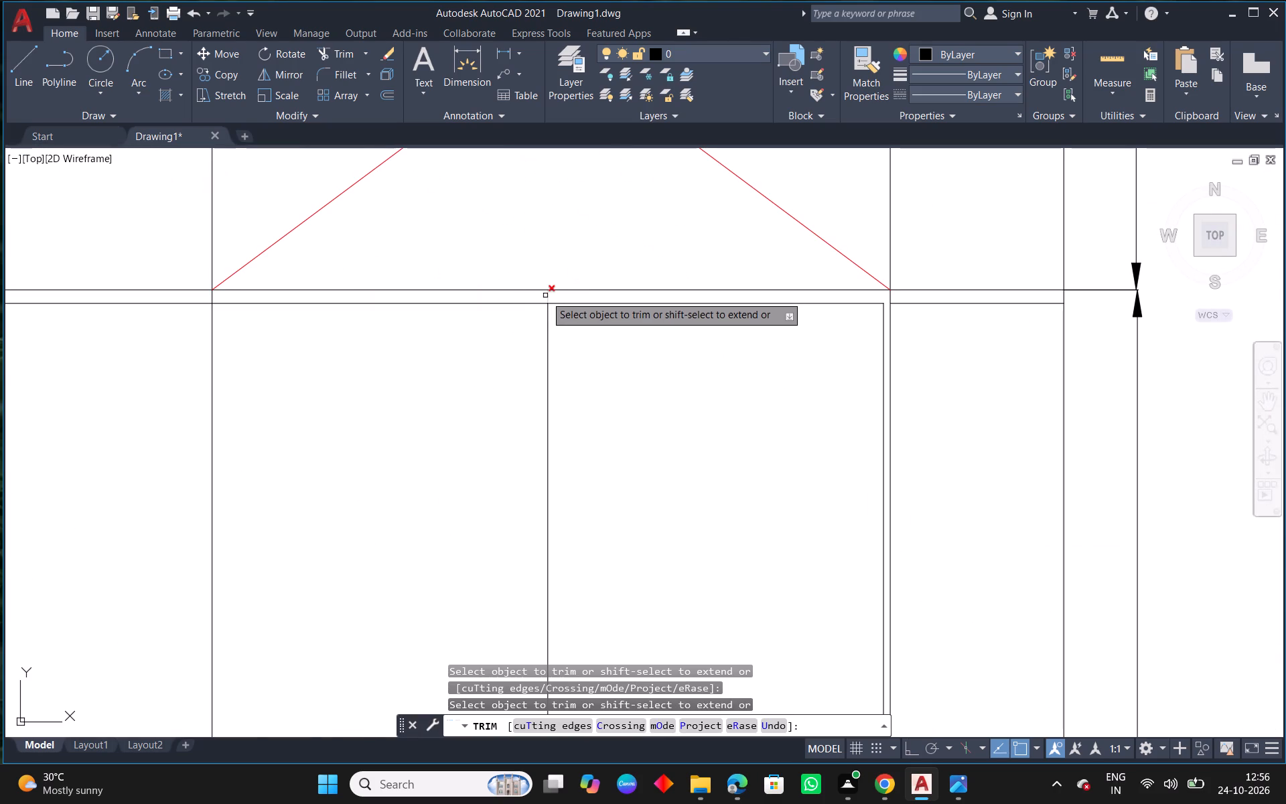
left_click(545, 295)
right_click(545, 295)
left_click(588, 305)
key("Escape")
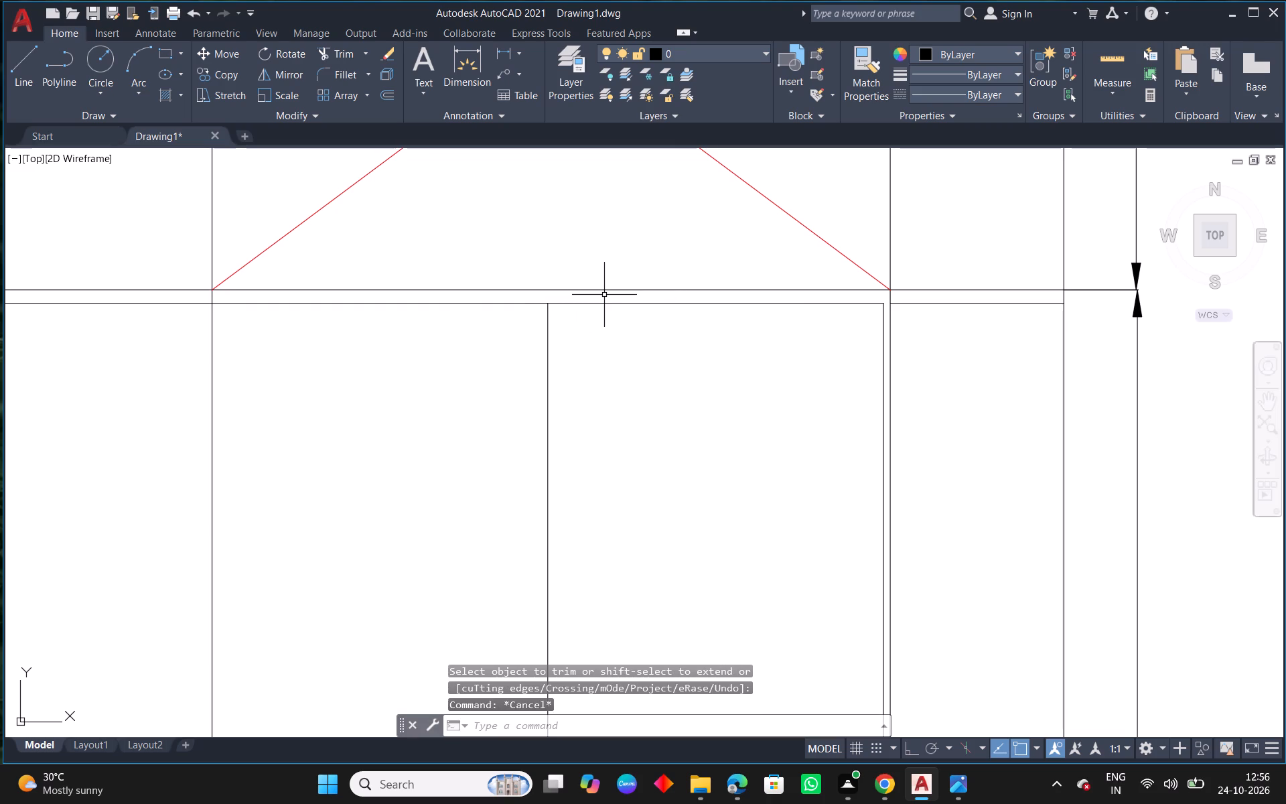
Examine the reference outer elevation for the width of the glass-shutter bay beside the 1000-wide shutters.
scroll(524, 312, "down", 3)
middle_click_drag(636, 436, 616, 364)
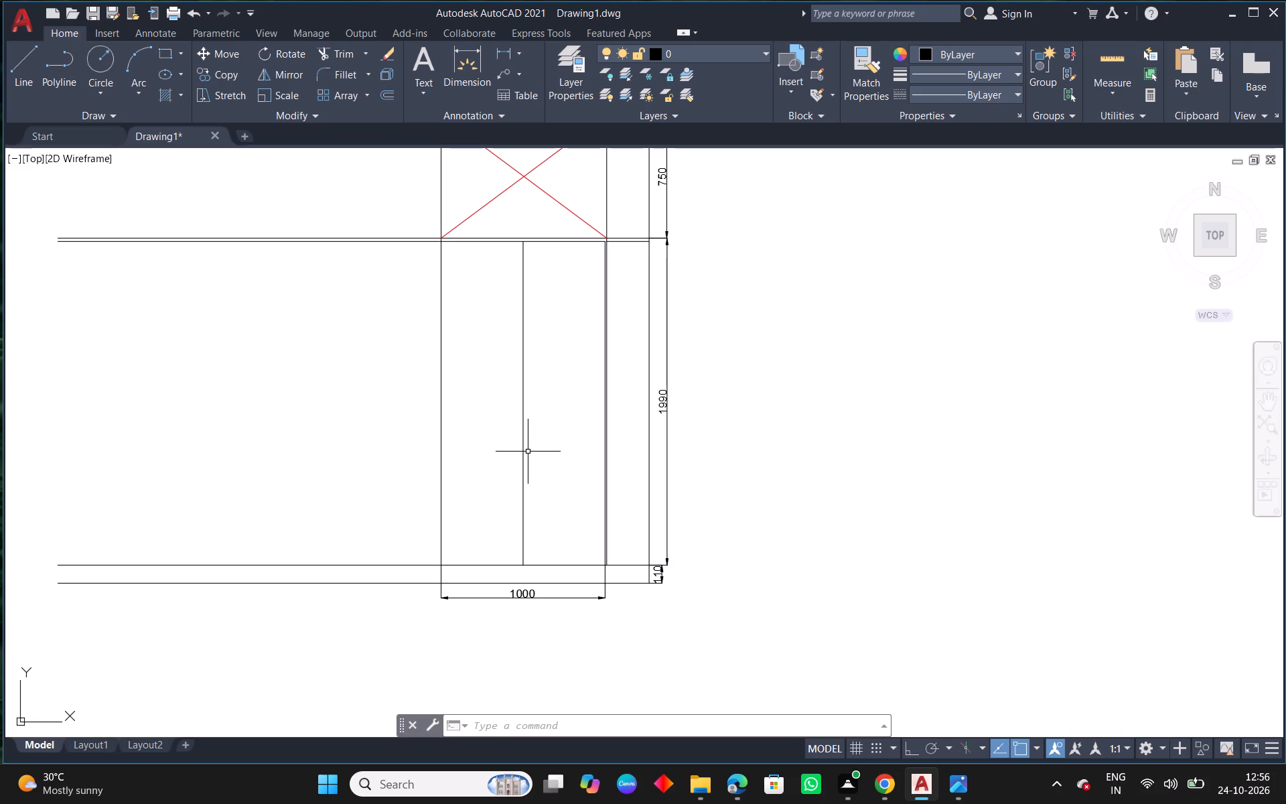
key("Escape")
scroll(675, 421, "down", 2)
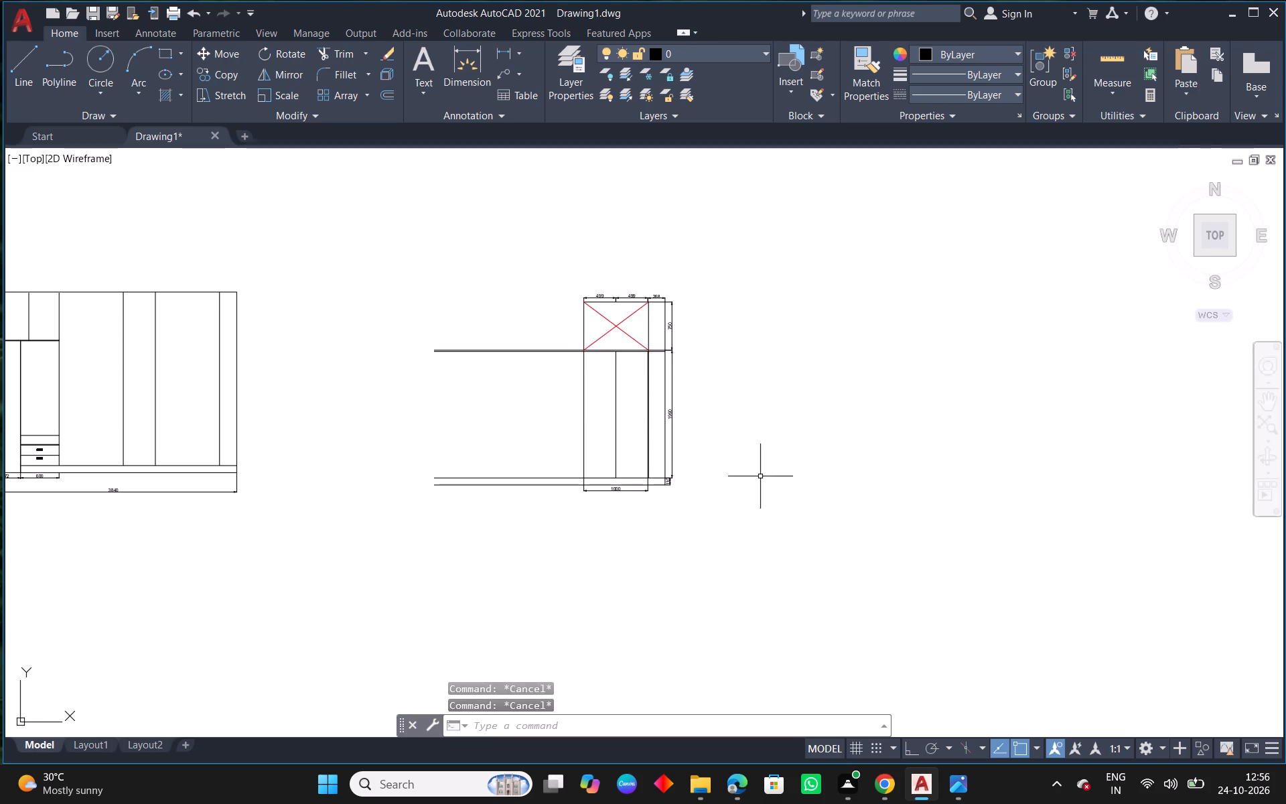
scroll(760, 480, "down", 1)
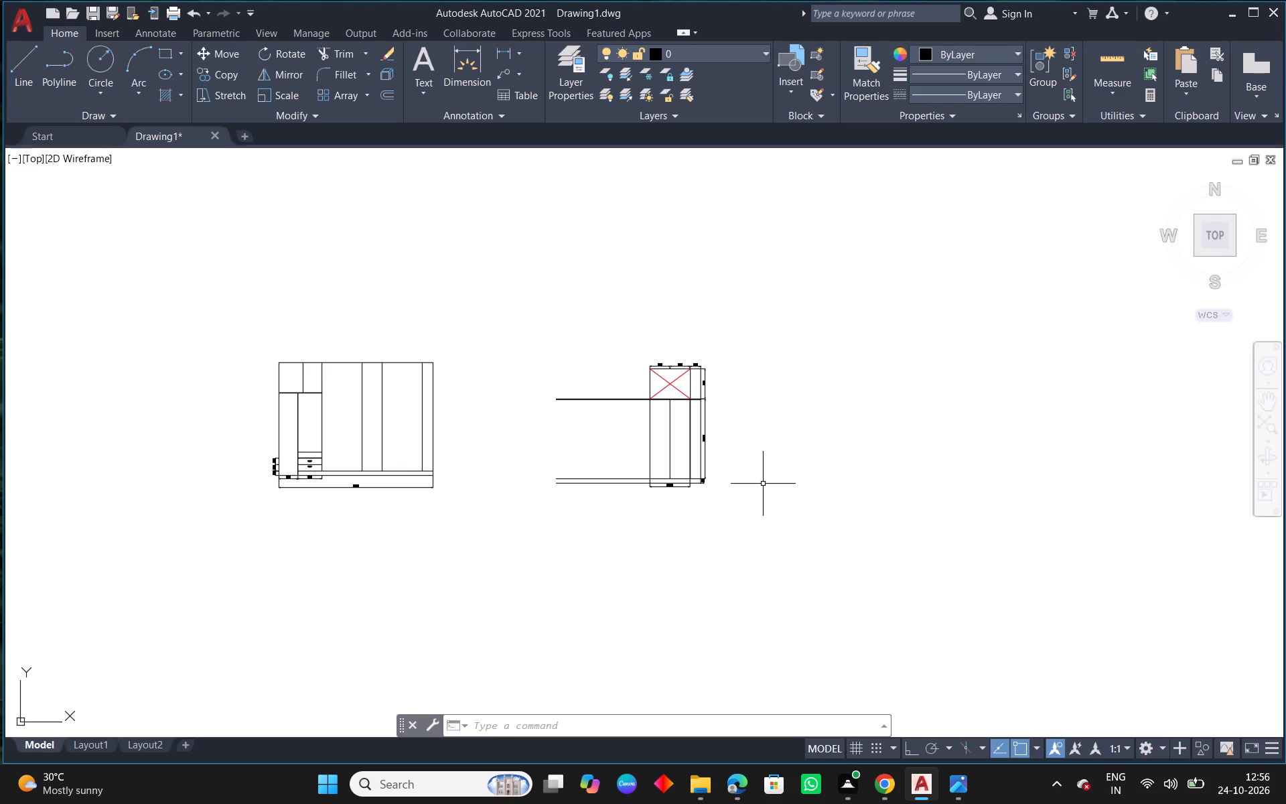
key("Escape")
scroll(766, 483, "down", 2)
middle_click_drag(931, 523, 837, 492)
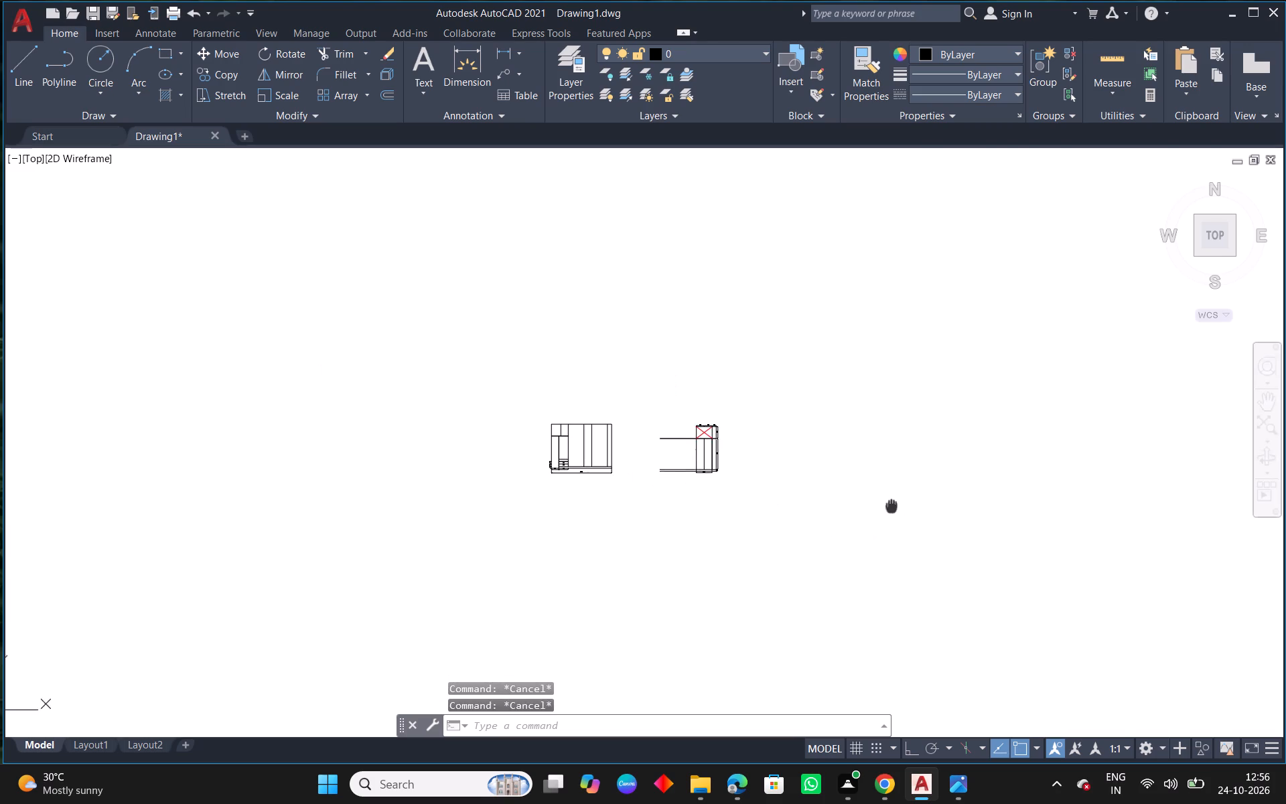
middle_click_drag(837, 492, 528, 475)
scroll(521, 479, "down", 2)
middle_click_drag(575, 460, 485, 498)
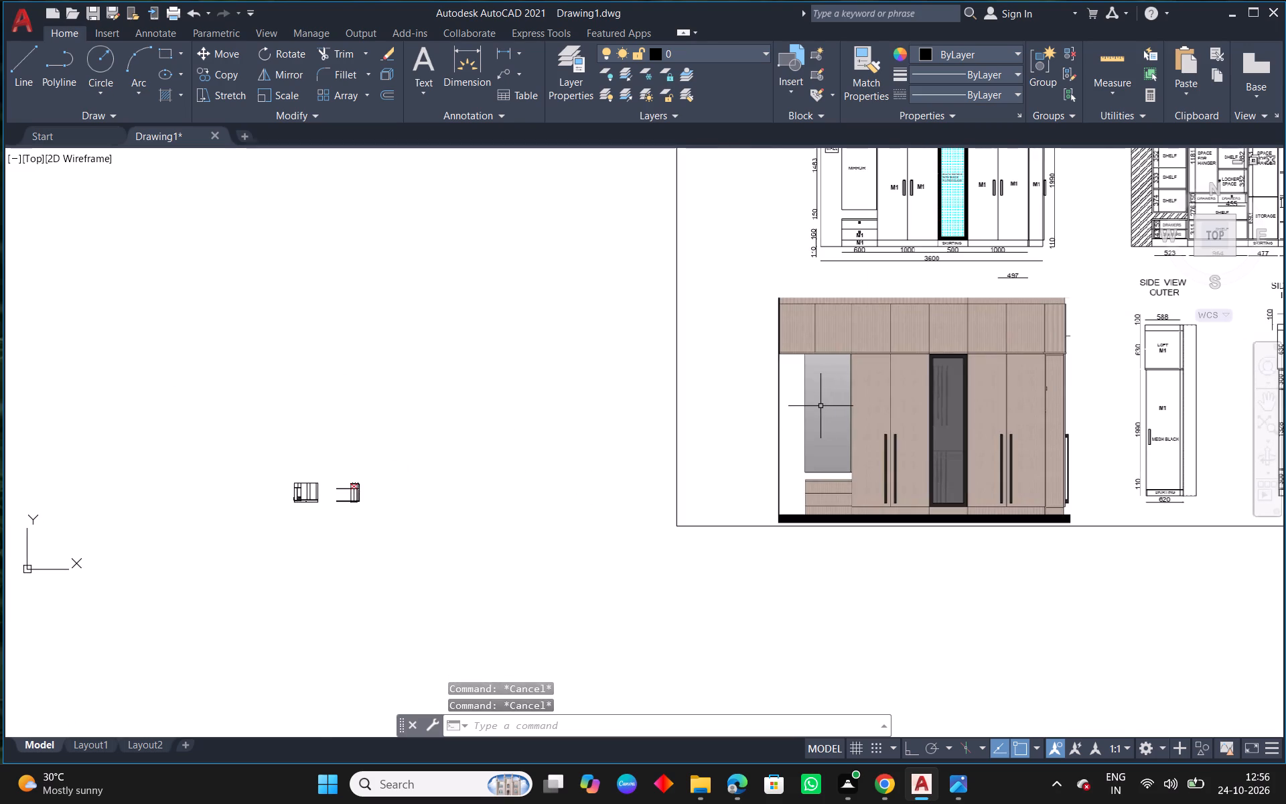
middle_click_drag(820, 406, 689, 480)
scroll(851, 158, "up", 2)
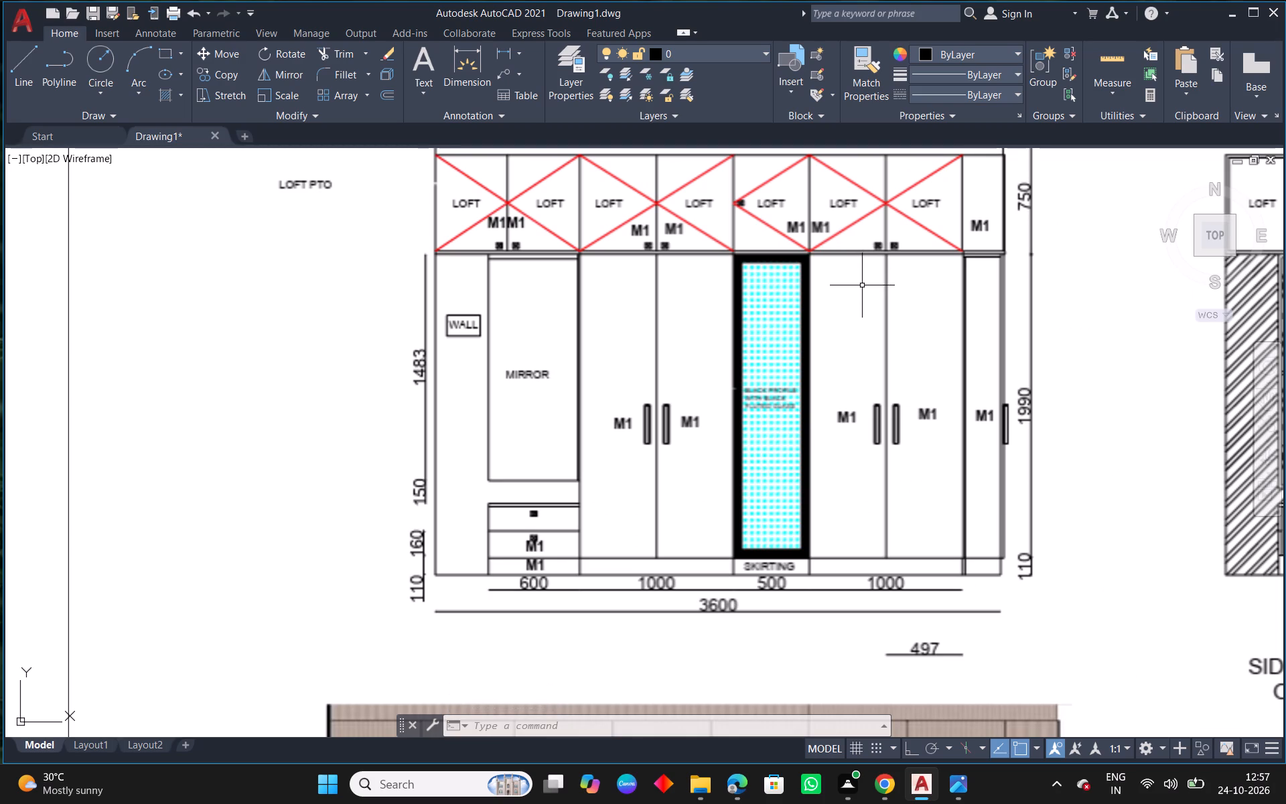
scroll(867, 320, "down", 3)
scroll(450, 592, "up", 3)
scroll(544, 468, "up", 2)
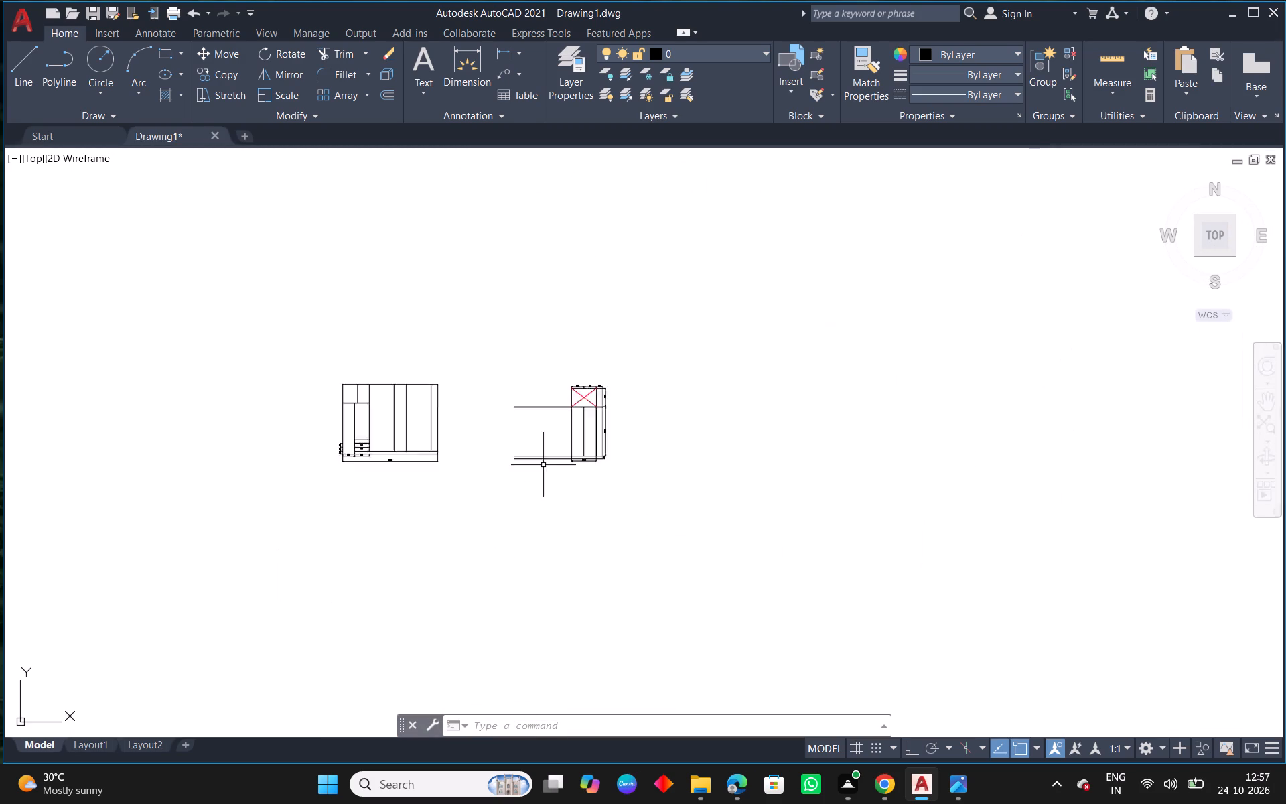
Offset the left vertical line of the 1000-wide bay 500 to the left for the next shutter bay.
scroll(543, 465, "up", 2)
middle_click_drag(605, 385, 605, 405)
key("Escape")
type("O 500")
key("Return")
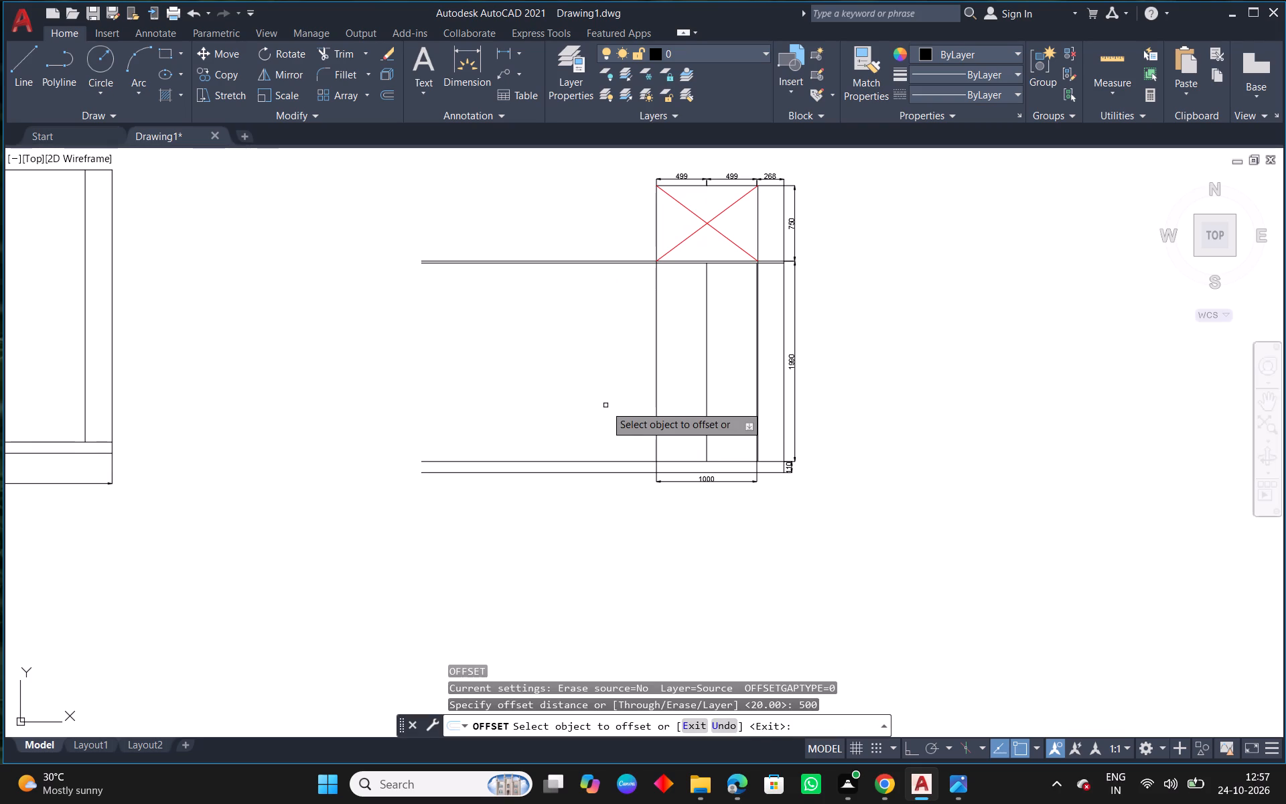
left_click(654, 395)
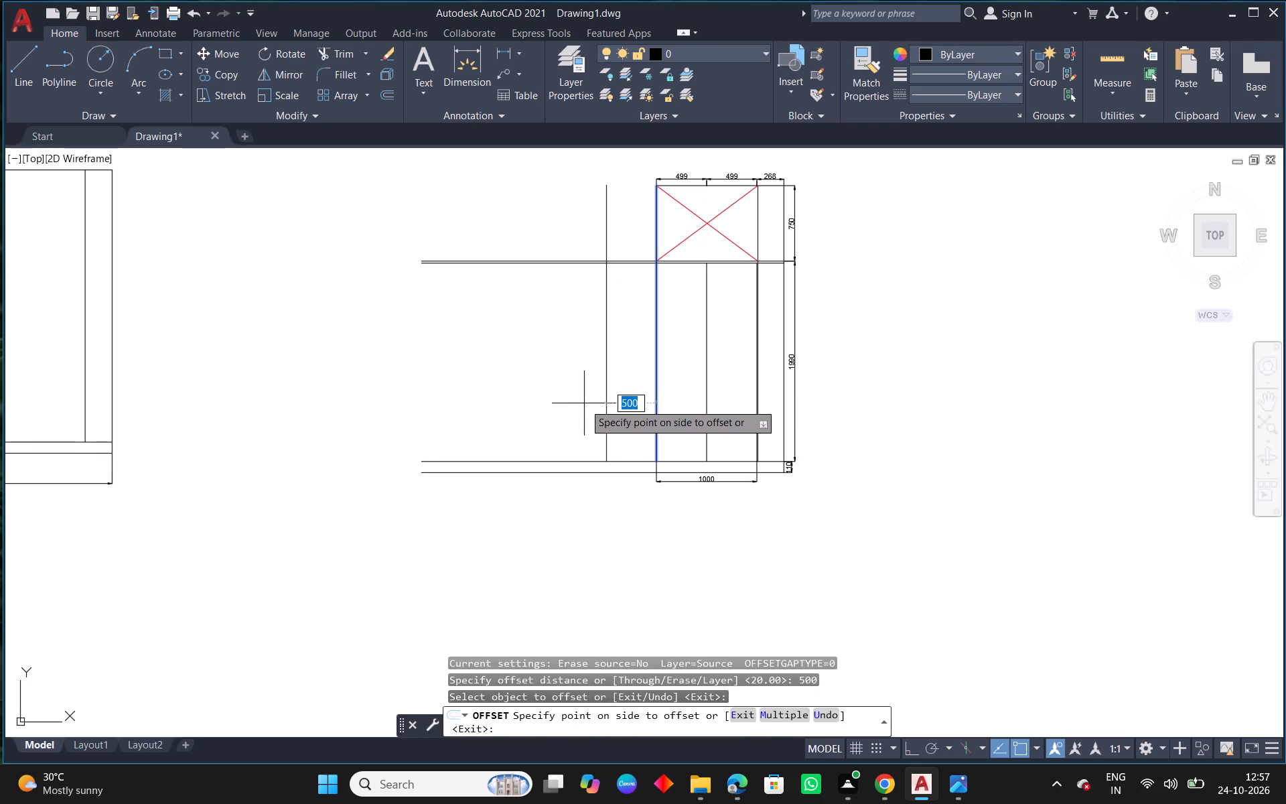
left_click(583, 403)
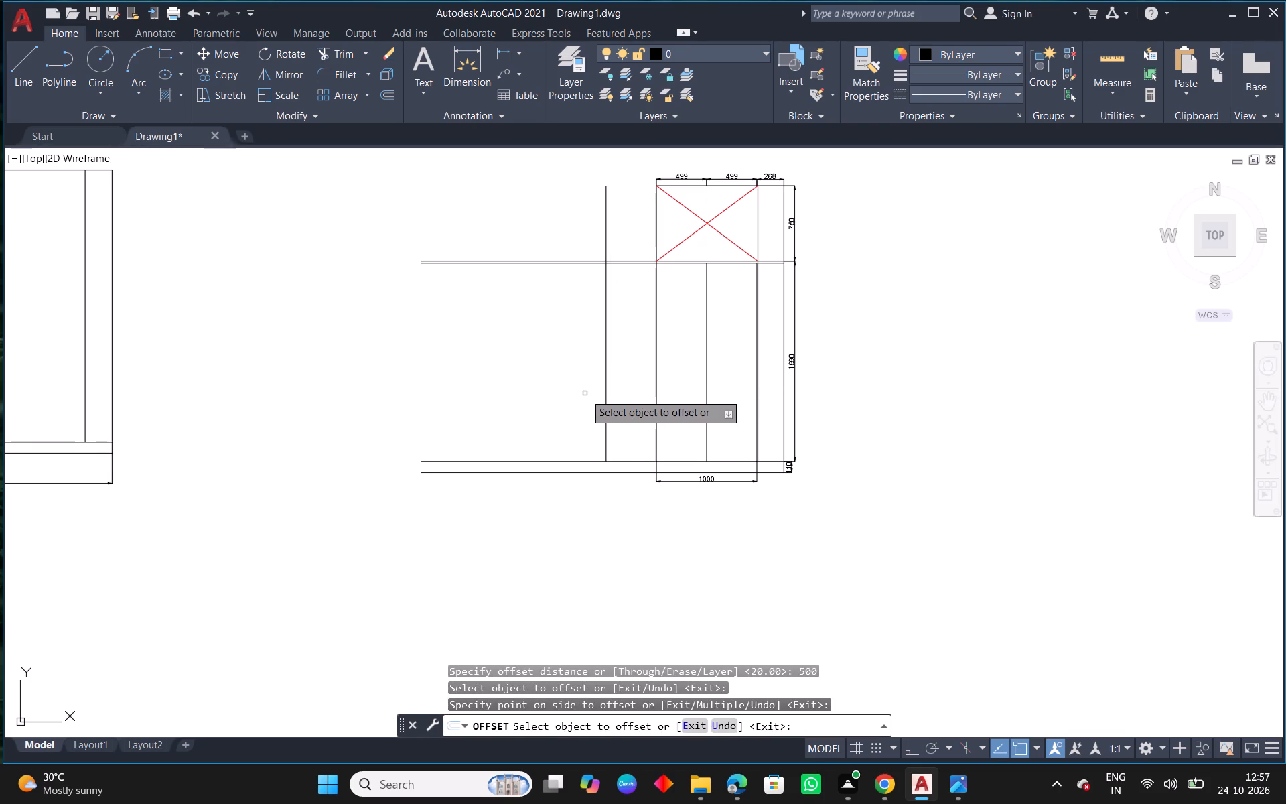
key("Escape")
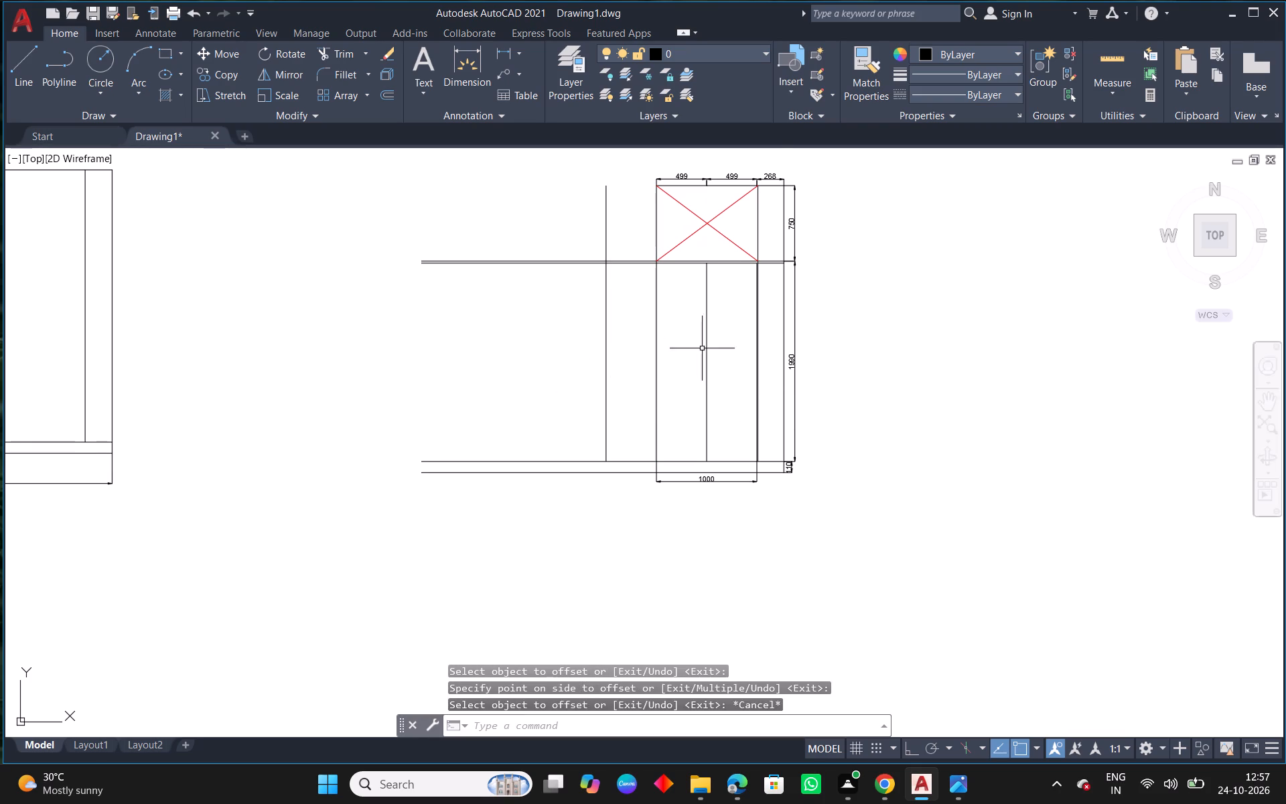
key("Escape")
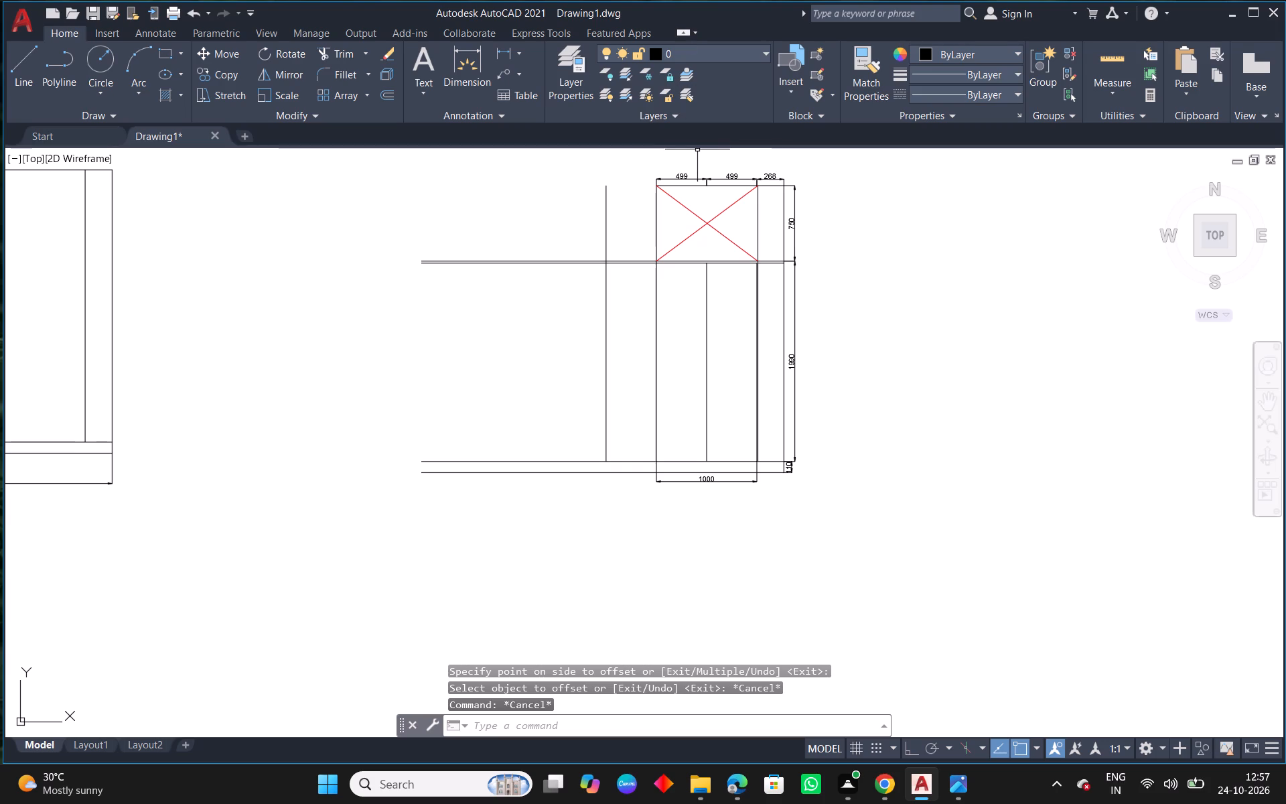
key("Escape")
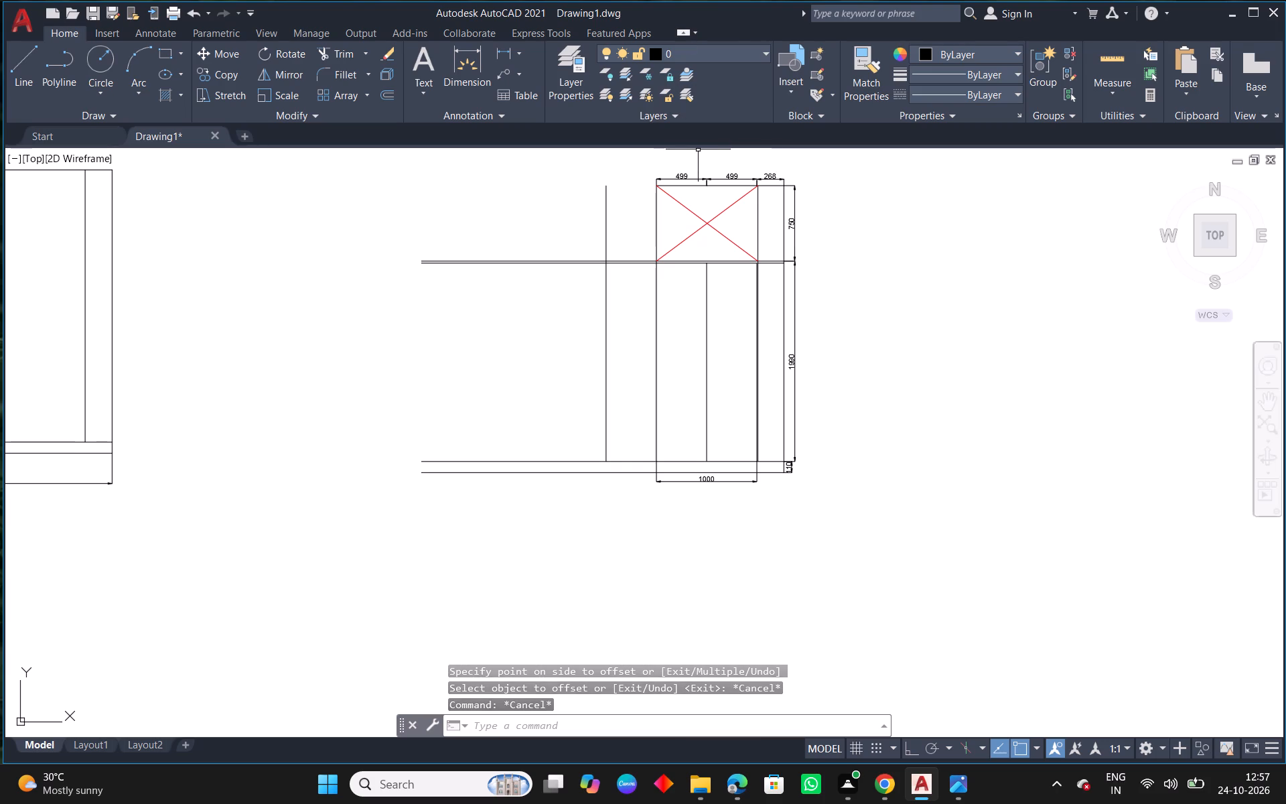
Examine the reference outer elevation's loft and bottom dimensions around the 500-wide glass-shutter bay.
middle_click_drag(788, 255, 685, 263)
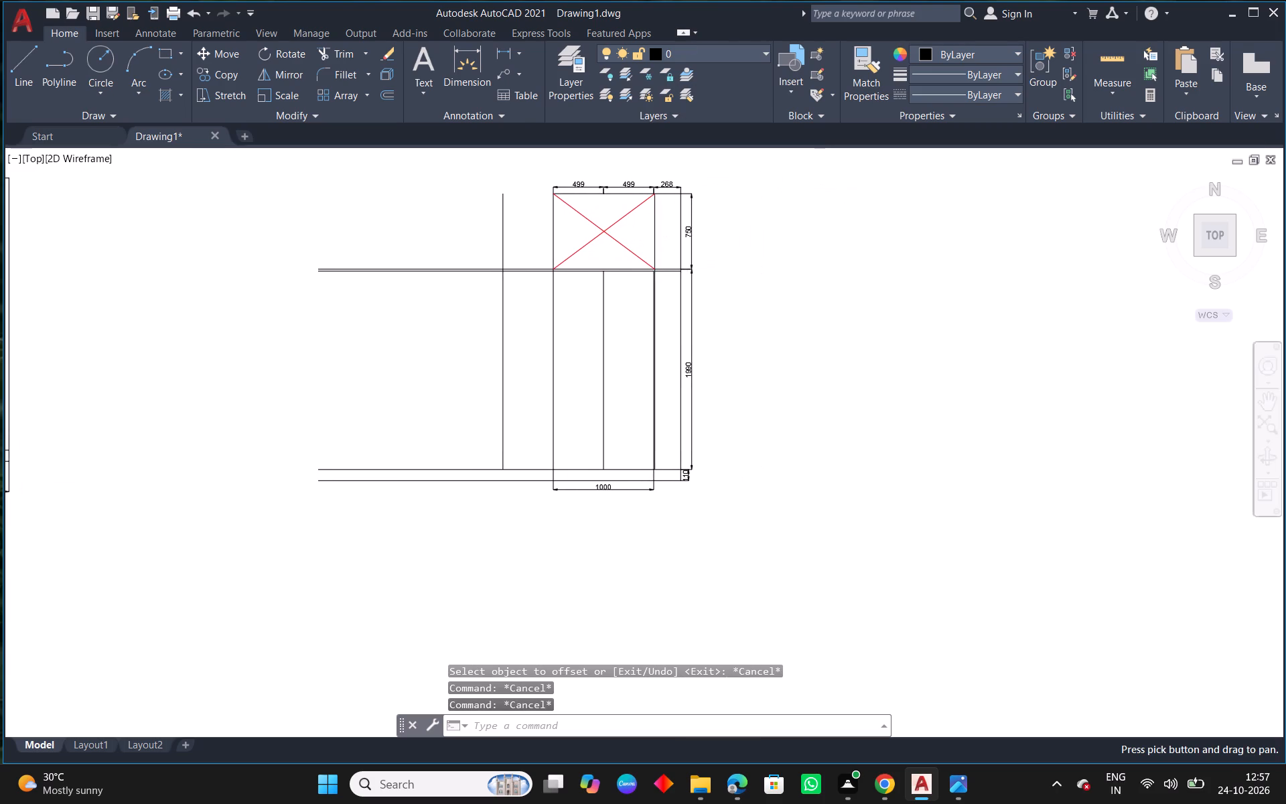
scroll(713, 339, "down", 3)
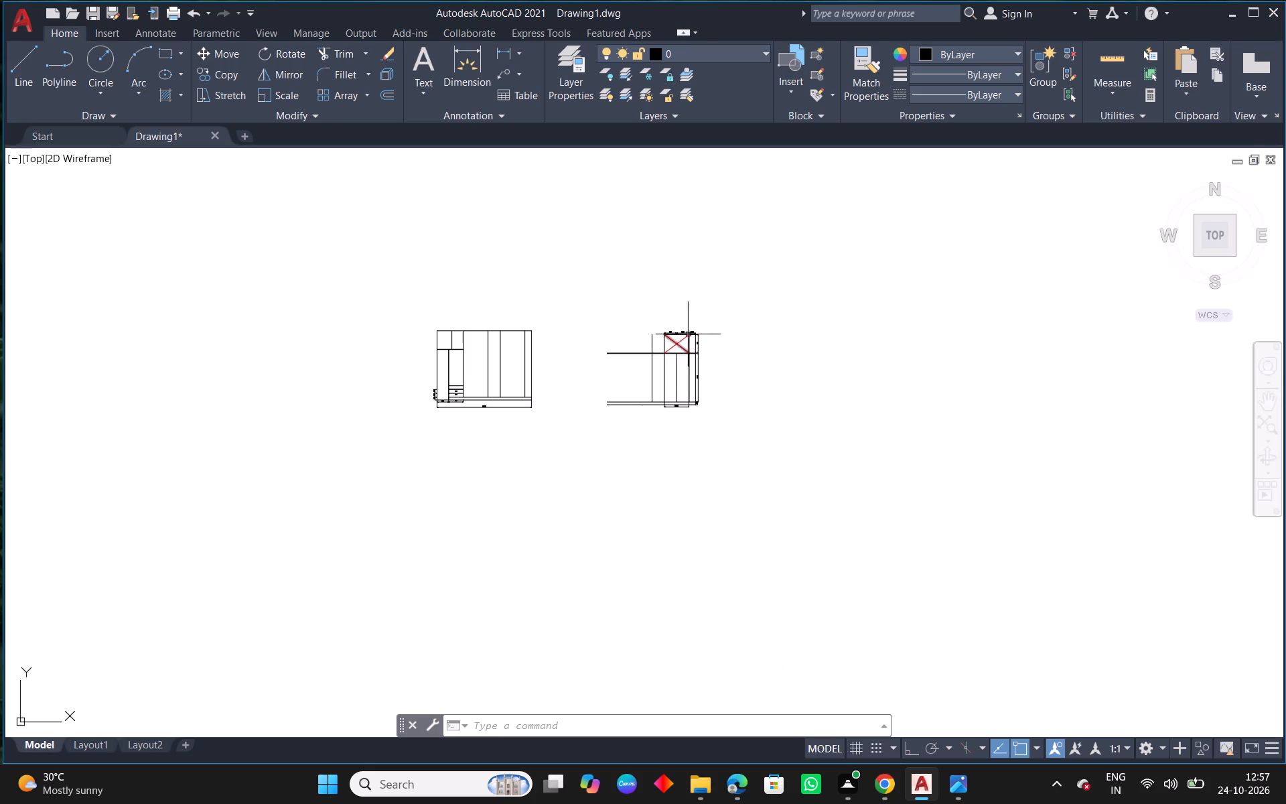
scroll(688, 334, "down", 3)
middle_click_drag(928, 264, 465, 466)
middle_click_drag(979, 346, 847, 422)
scroll(685, 218, "up", 1)
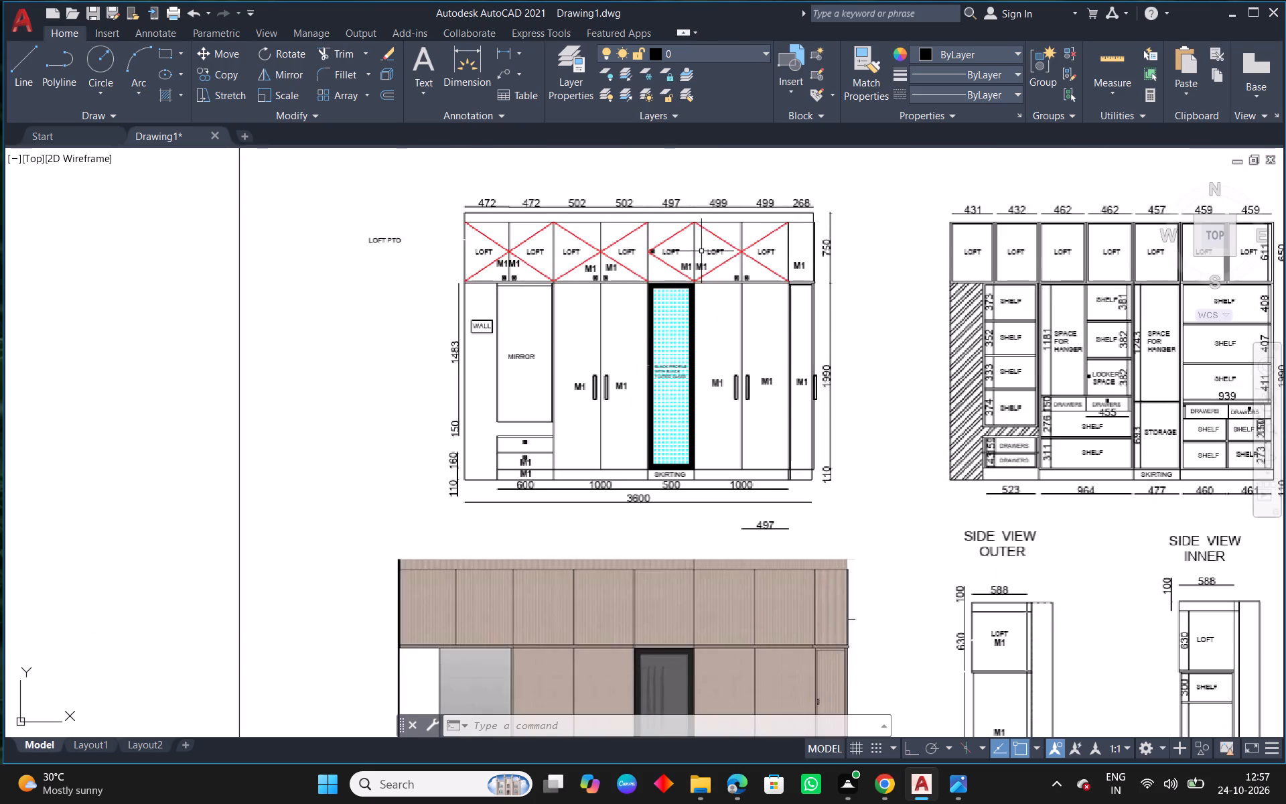
middle_click_drag(857, 383, 916, 293)
middle_click_drag(659, 472, 1084, 230)
scroll(1001, 278, "down", 1)
scroll(509, 459, "up", 1)
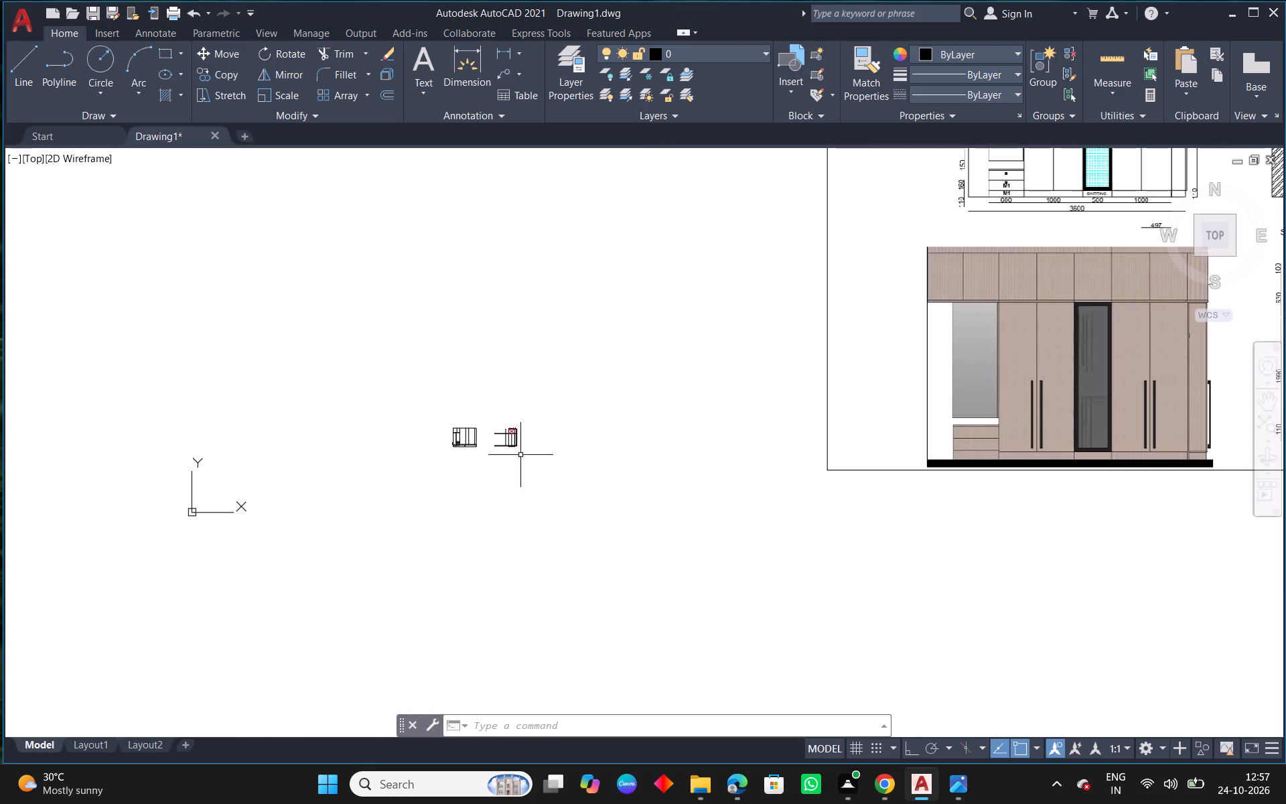
Add a linear dimension below the 500-wide glass-shutter bay, in line with the adjacent 1000 dimension.
scroll(481, 472, "up", 5)
scroll(612, 310, "up", 3)
middle_click_drag(628, 300, 632, 376)
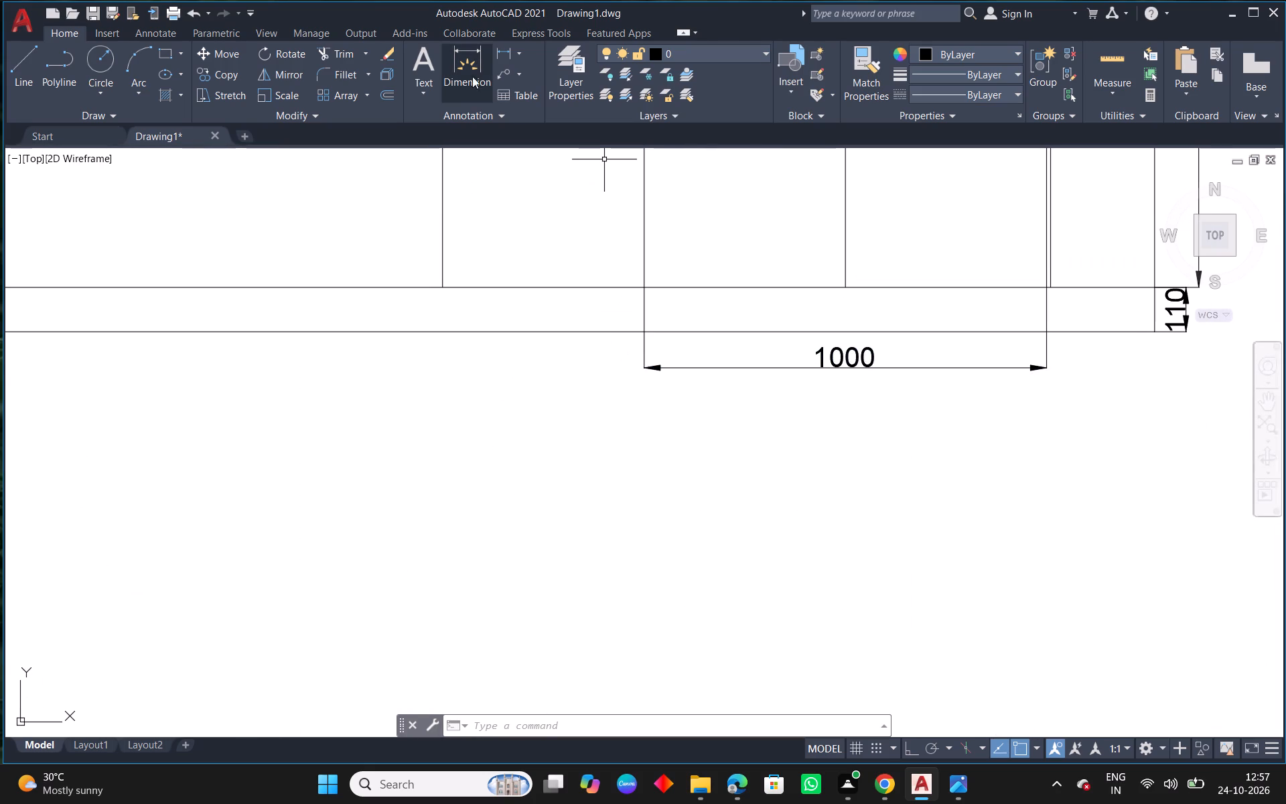
left_click(469, 78)
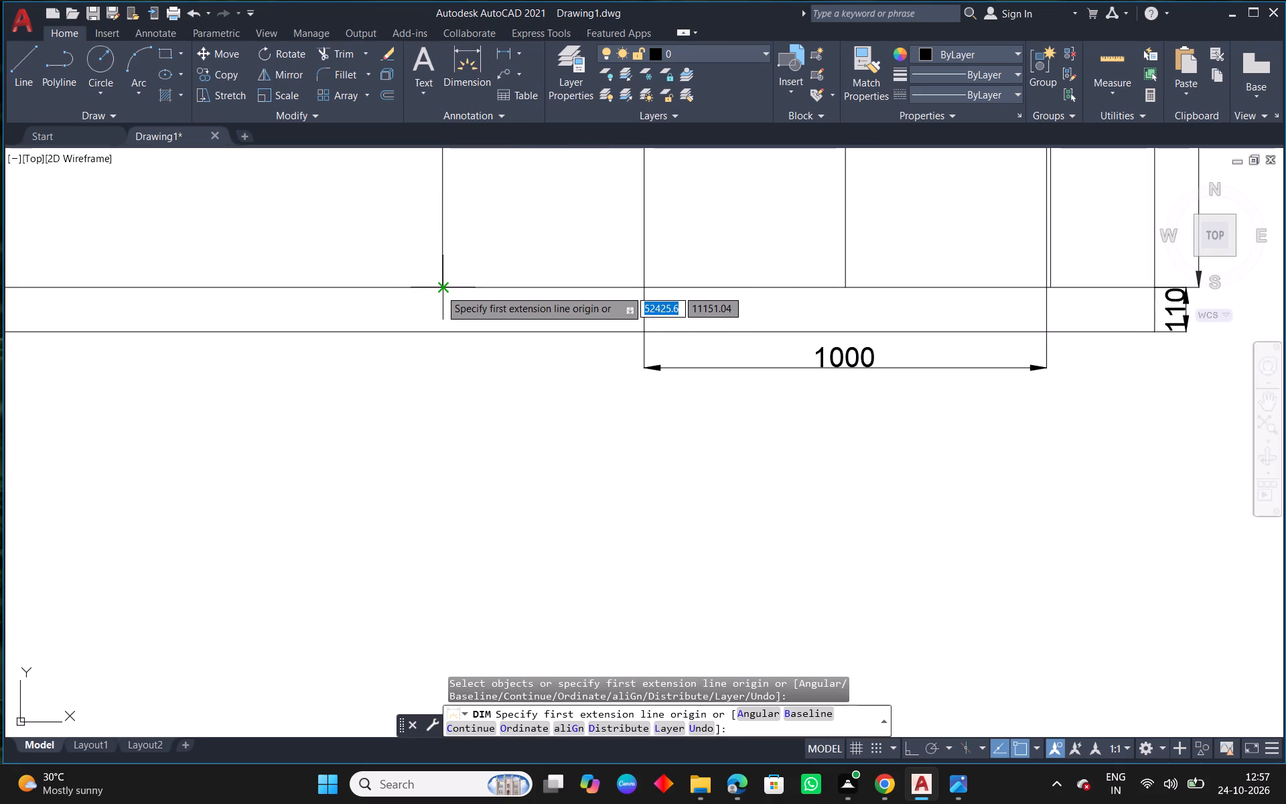
left_click(443, 290)
left_click(644, 289)
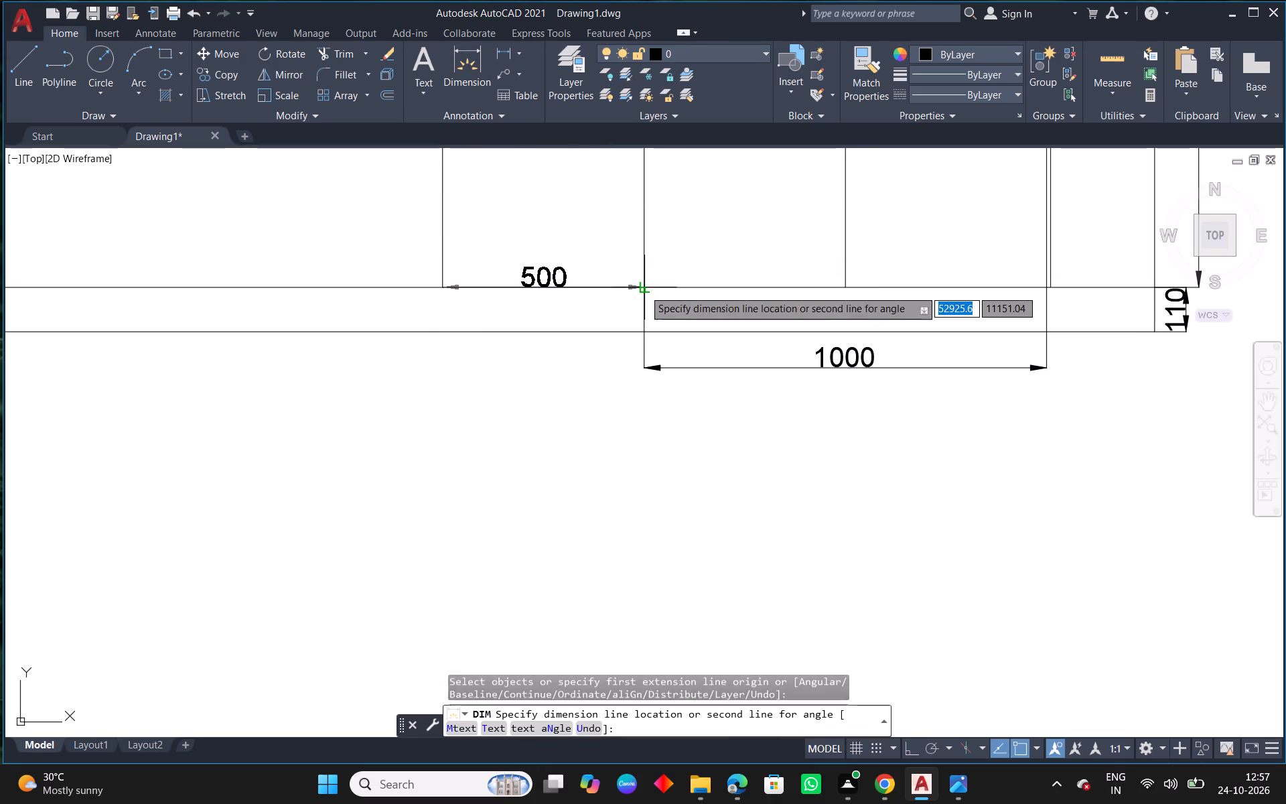
left_click(644, 368)
key("Escape")
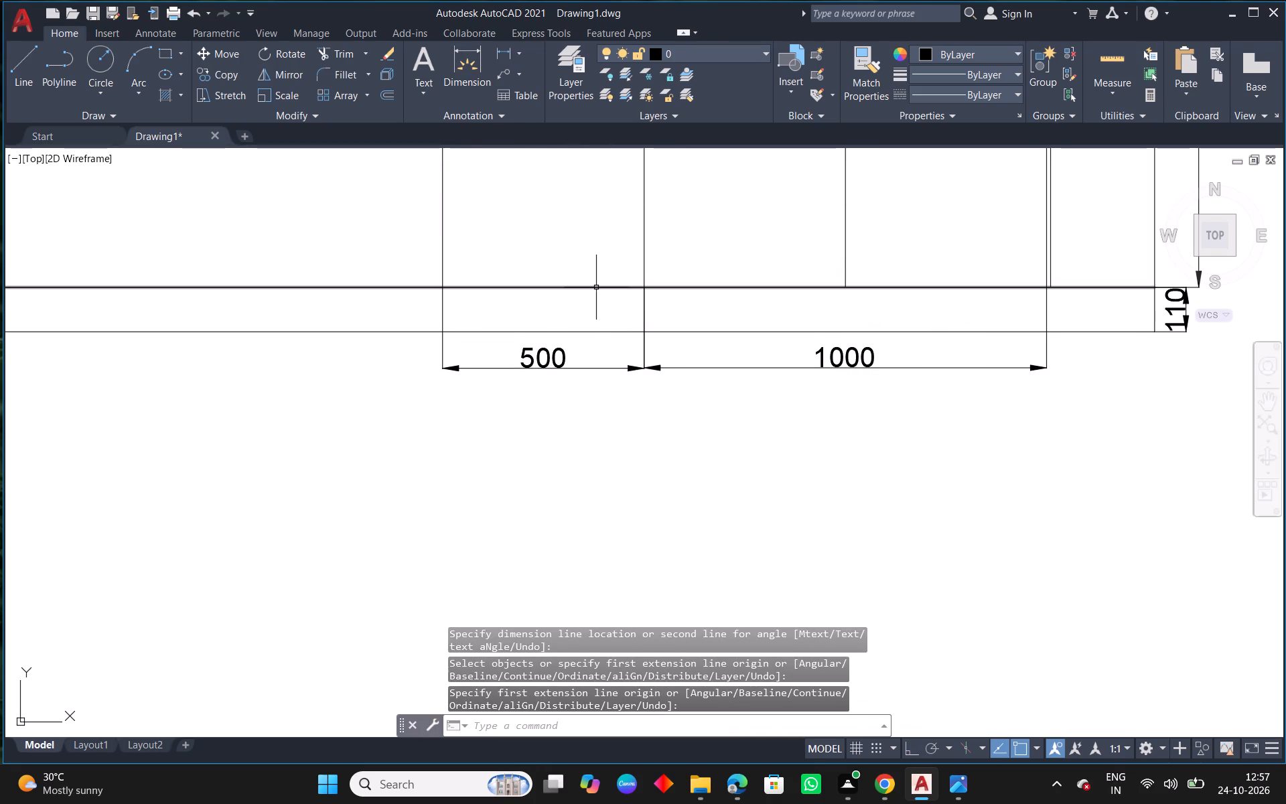
key("Escape")
Stretch both extension-line origins of the 500 dimension down to the bottom line of the 110-high skirting.
left_click(642, 313)
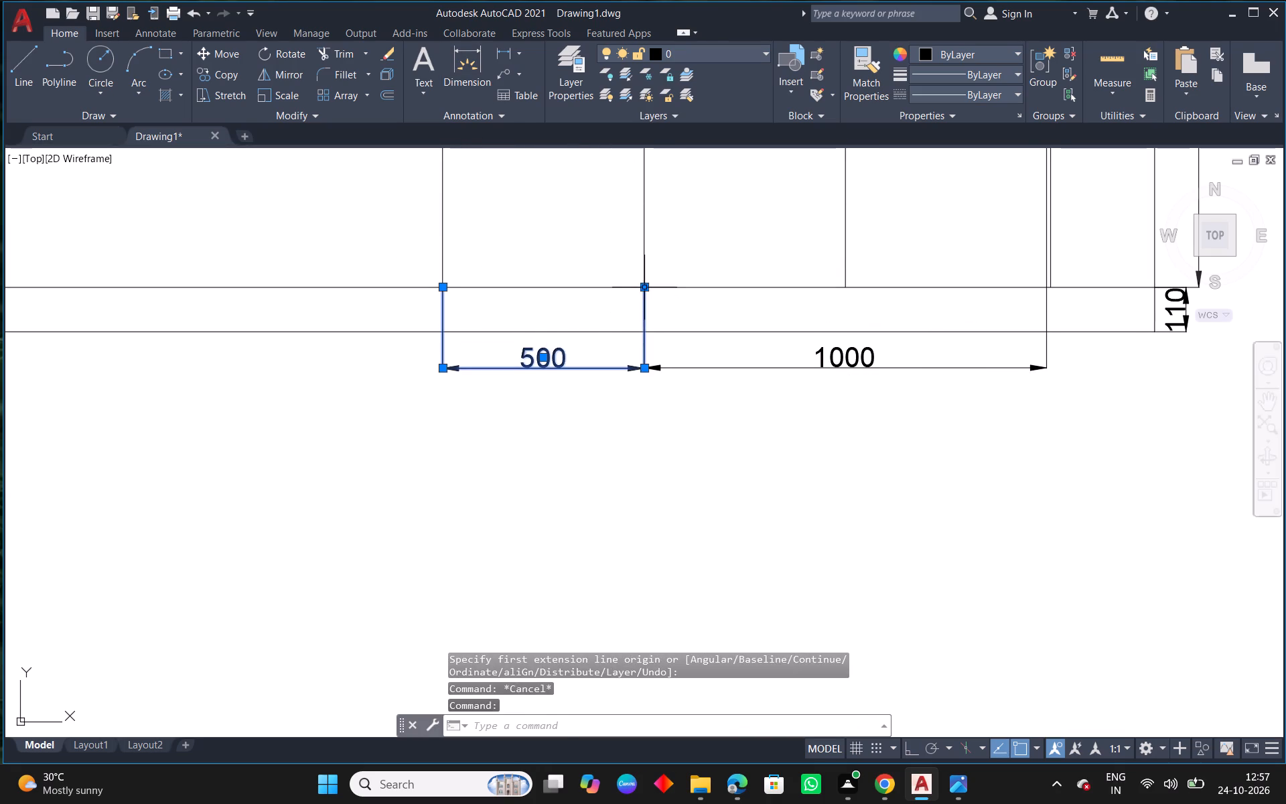
left_click(646, 290)
left_click(645, 329)
scroll(644, 344, "up", 2)
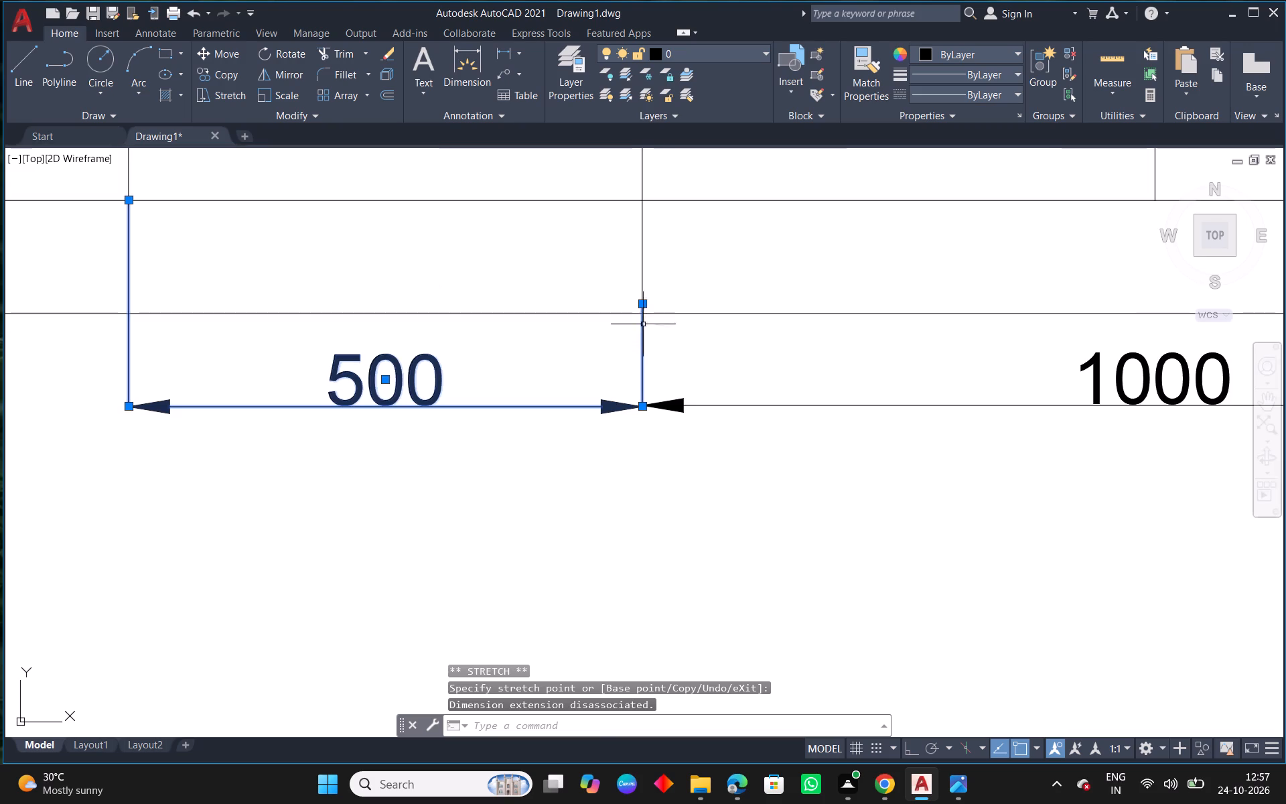
left_click(643, 306)
left_click(643, 312)
middle_click_drag(424, 269, 625, 281)
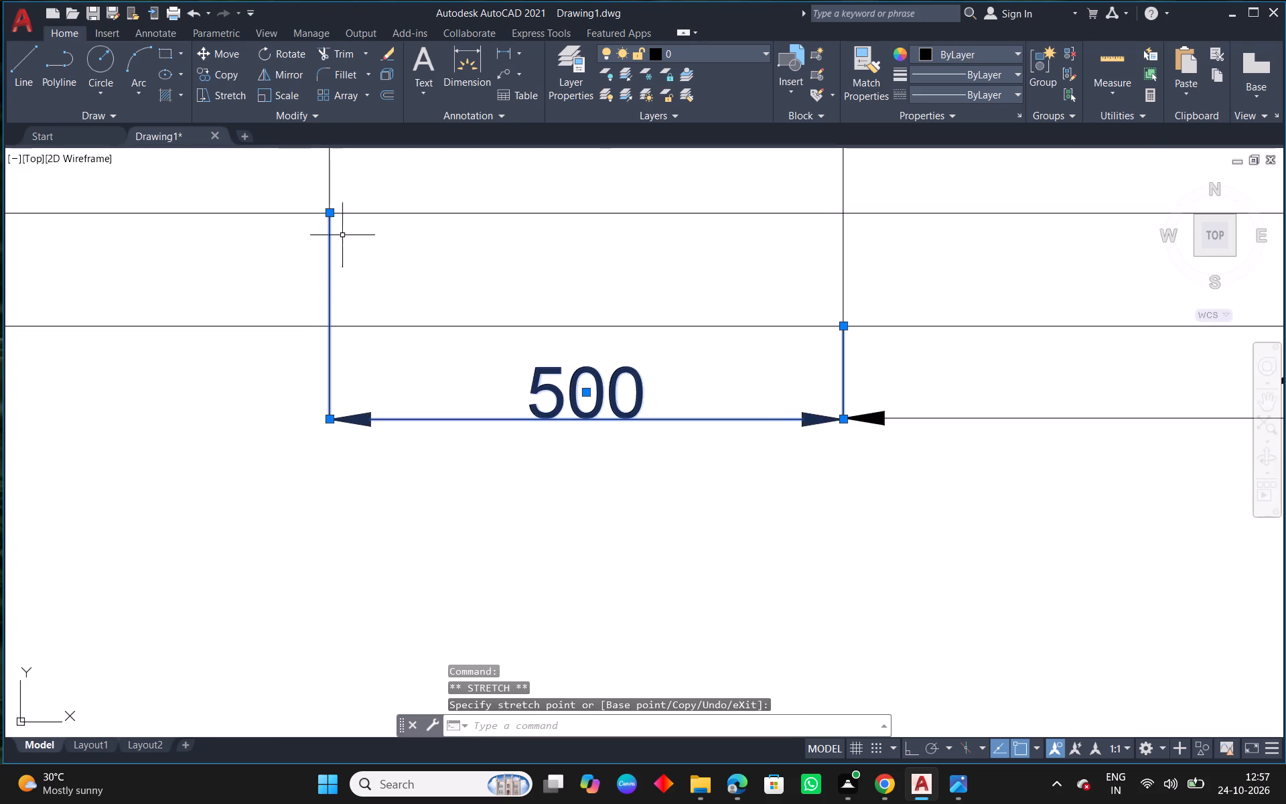
left_click(332, 210)
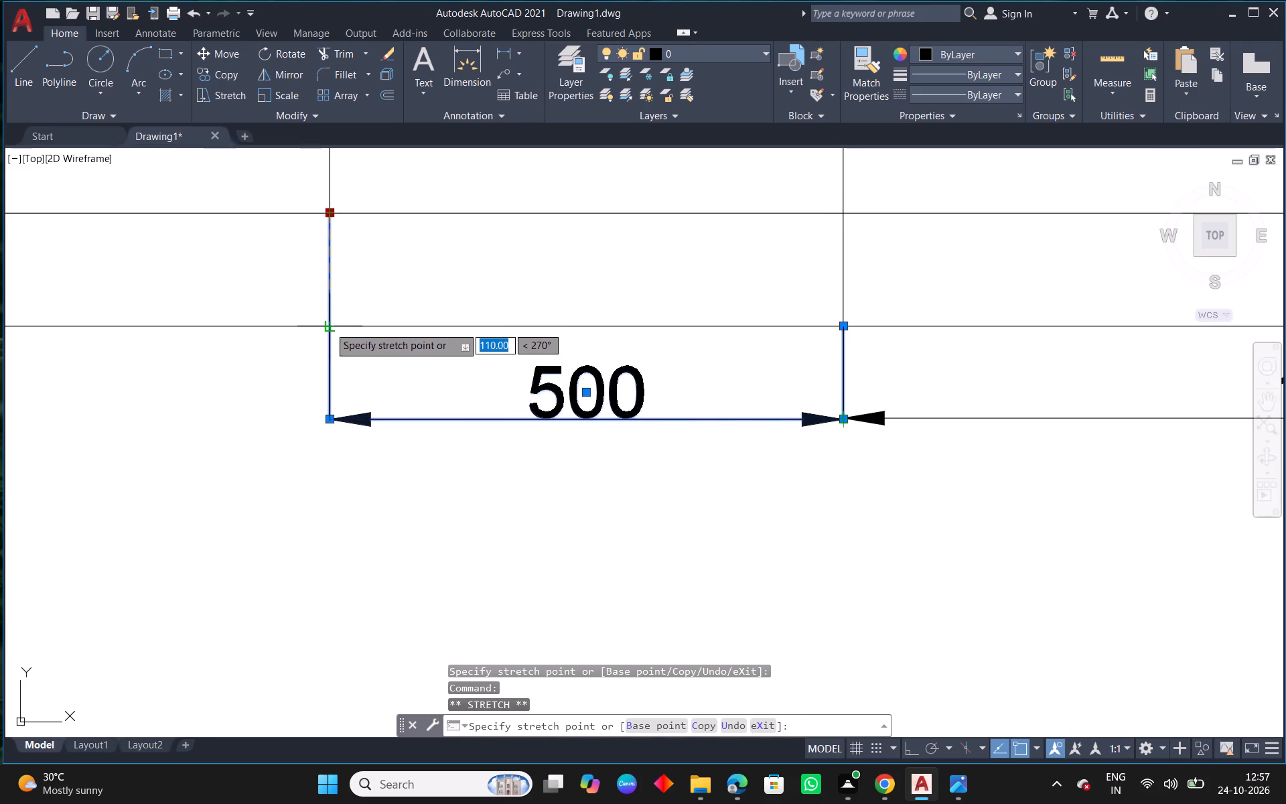
left_click(329, 326)
key("Escape")
Examine the reference outer elevation around the glass shutter and compare it with the redrawn 500-wide bay.
scroll(489, 325, "down", 6)
scroll(554, 194, "up", 1)
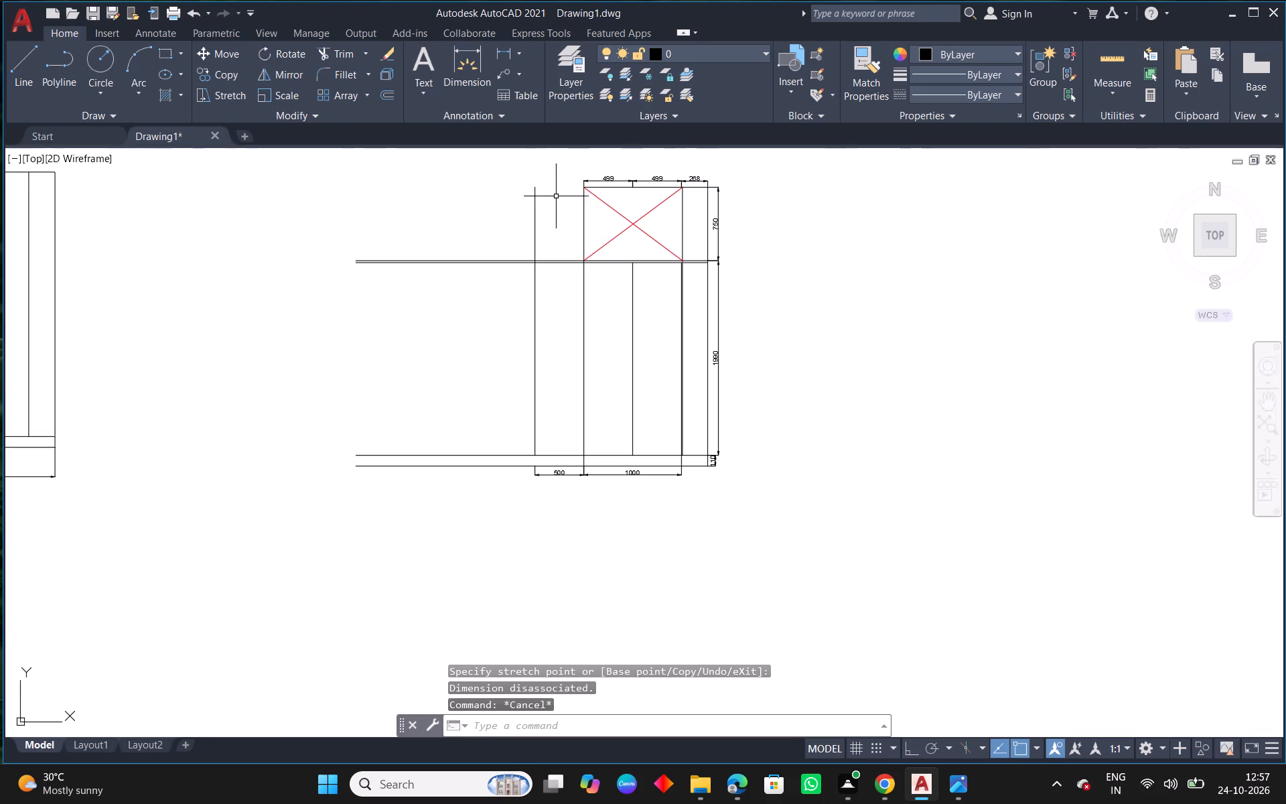
scroll(557, 209, "down", 6)
middle_click_drag(938, 317, 506, 456)
scroll(749, 395, "down", 1)
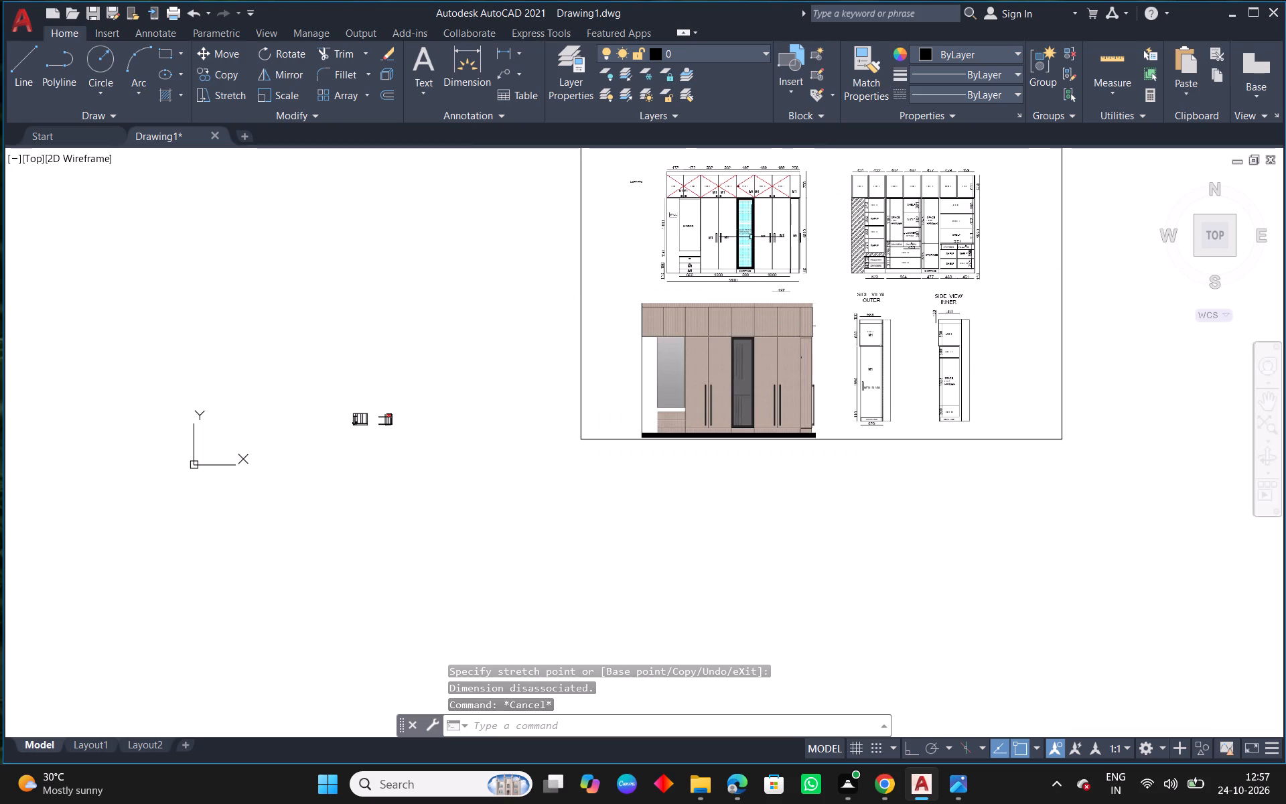
scroll(368, 430, "up", 2)
scroll(451, 405, "up", 3)
scroll(344, 332, "up", 3)
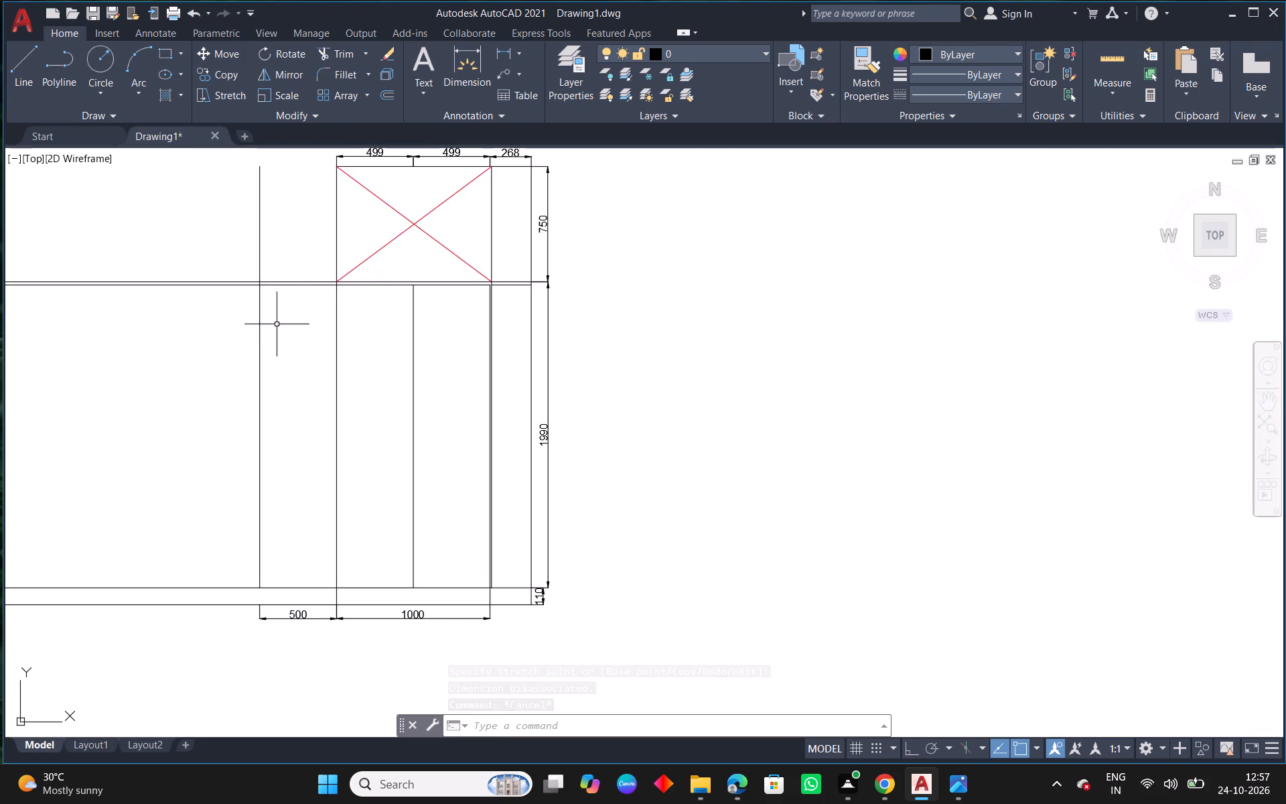
middle_click_drag(296, 328, 416, 342)
scroll(372, 303, "up", 3)
scroll(476, 315, "down", 2)
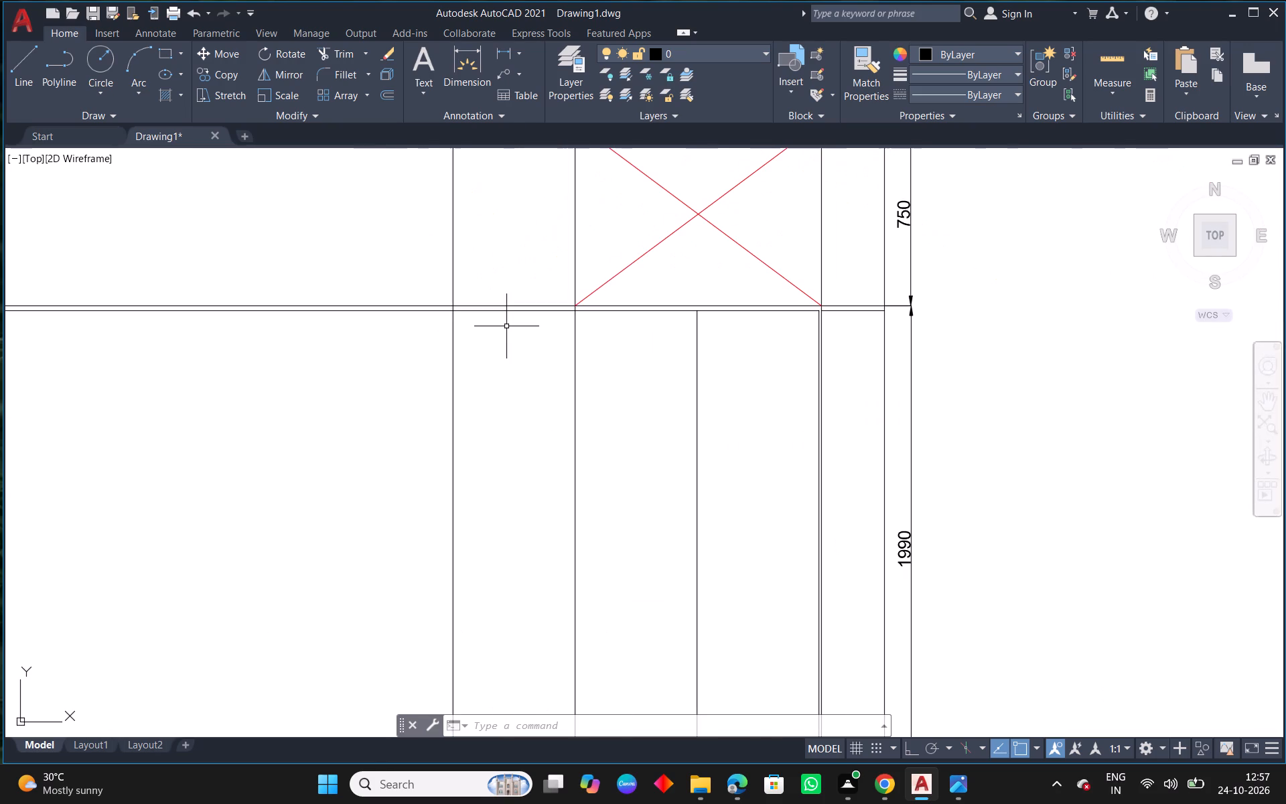
scroll(575, 357, "down", 7)
middle_click_drag(898, 393, 454, 417)
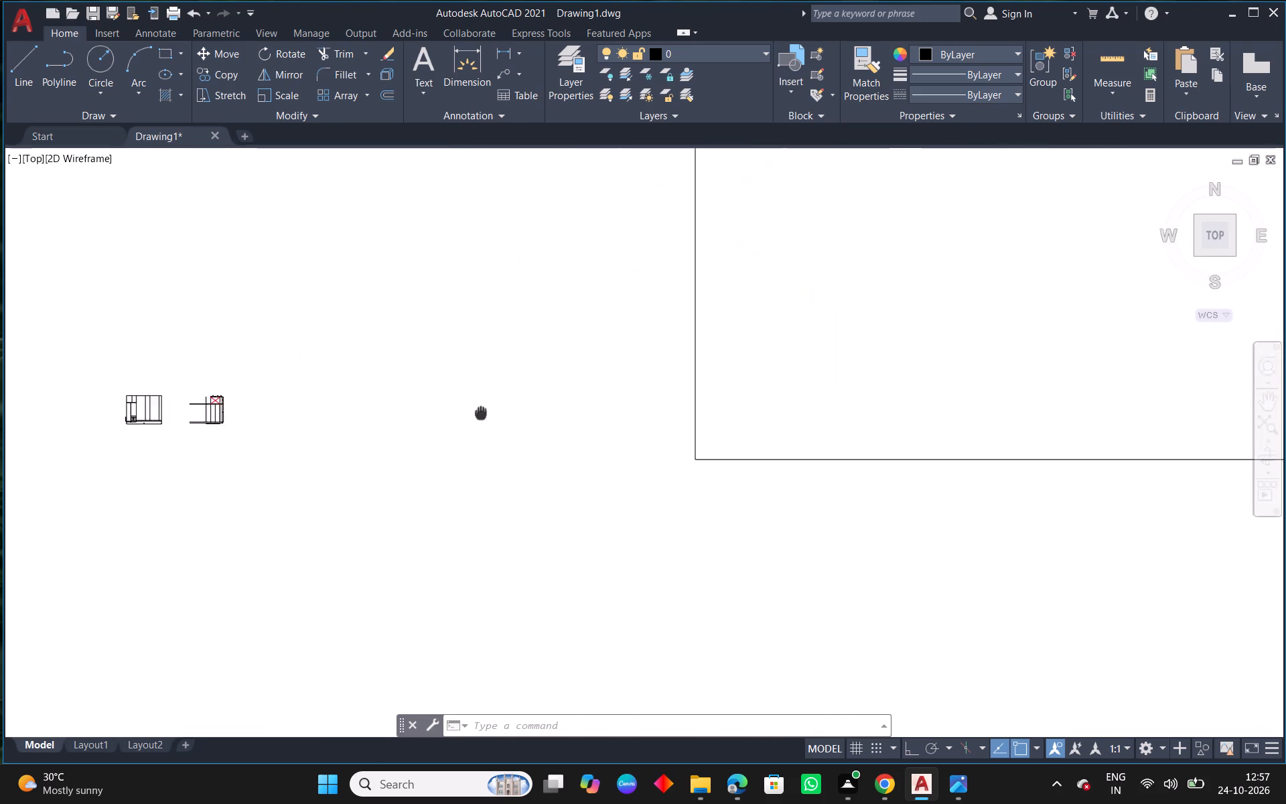
middle_click_drag(454, 417, 336, 458)
middle_click_drag(808, 376, 441, 468)
middle_click_drag(768, 381, 612, 478)
middle_click_drag(496, 289, 524, 395)
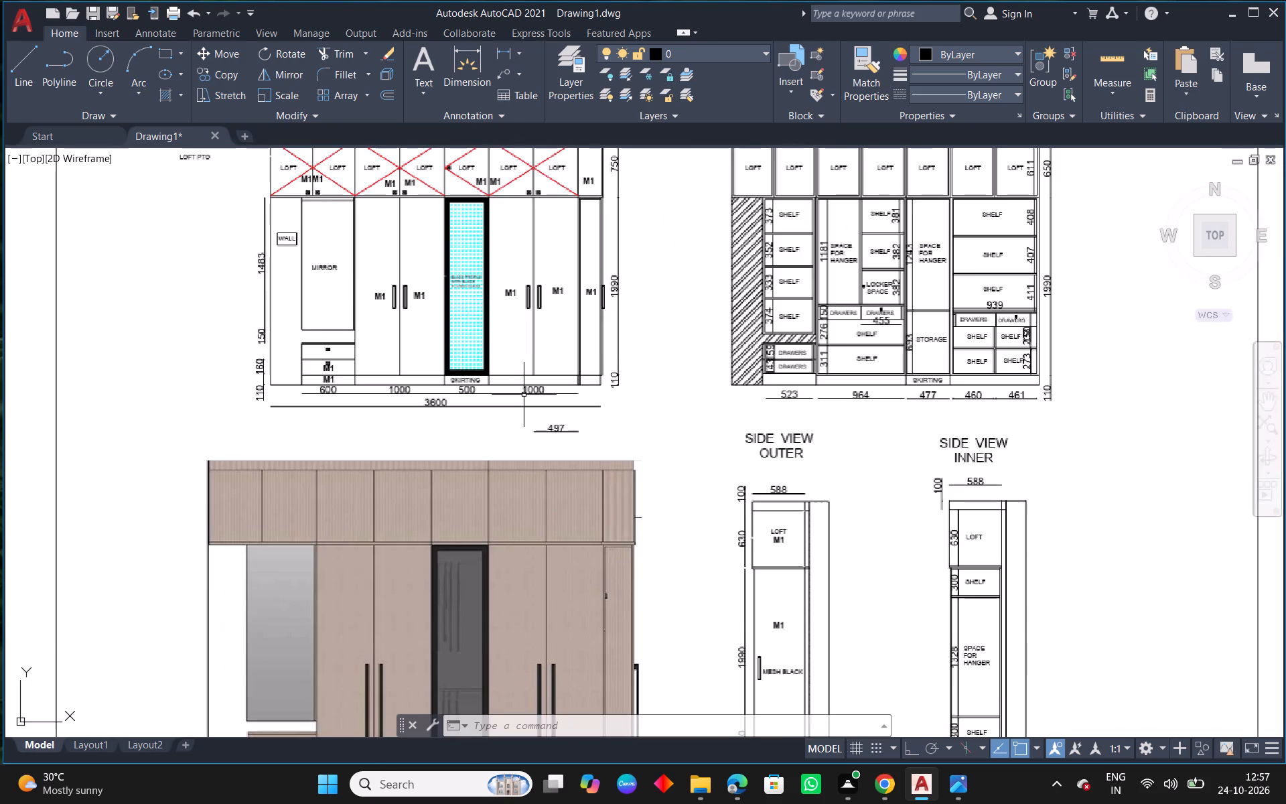
middle_click_drag(502, 409, 892, 273)
scroll(918, 259, "down", 1)
scroll(289, 520, "up", 3)
scroll(386, 389, "up", 3)
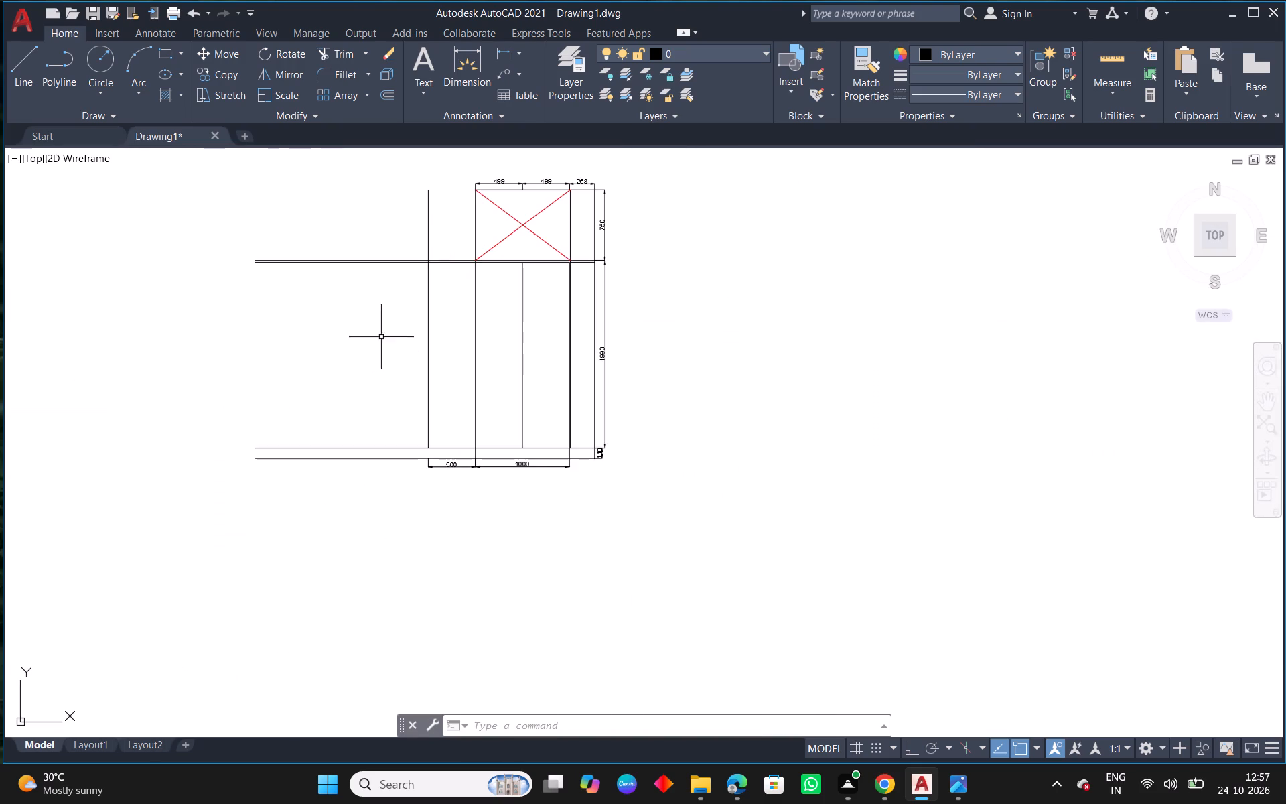
scroll(430, 247, "up", 1)
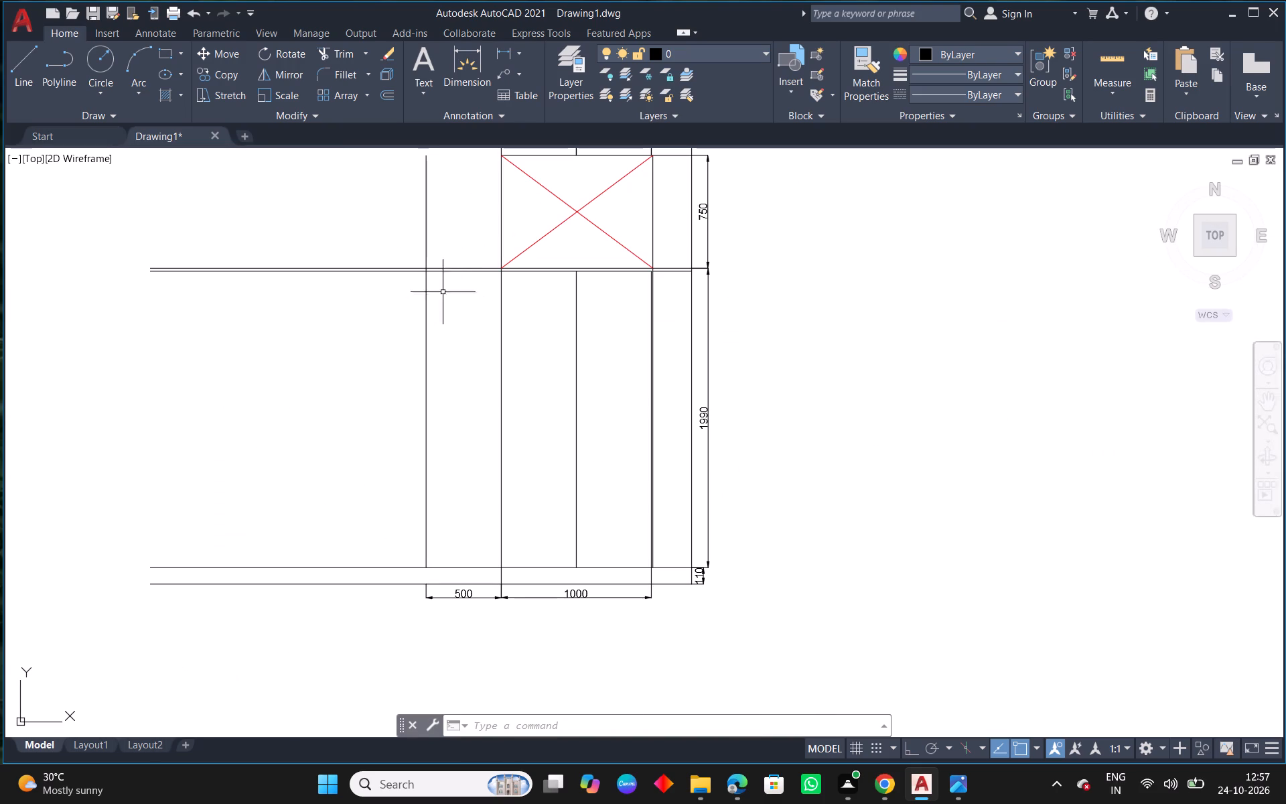
Trim the 500-wide bay's outer vertical line between the loft bottom line and its 20 mm offset.
key("Escape")
middle_click_drag(435, 259, 419, 339)
scroll(407, 351, "up", 6)
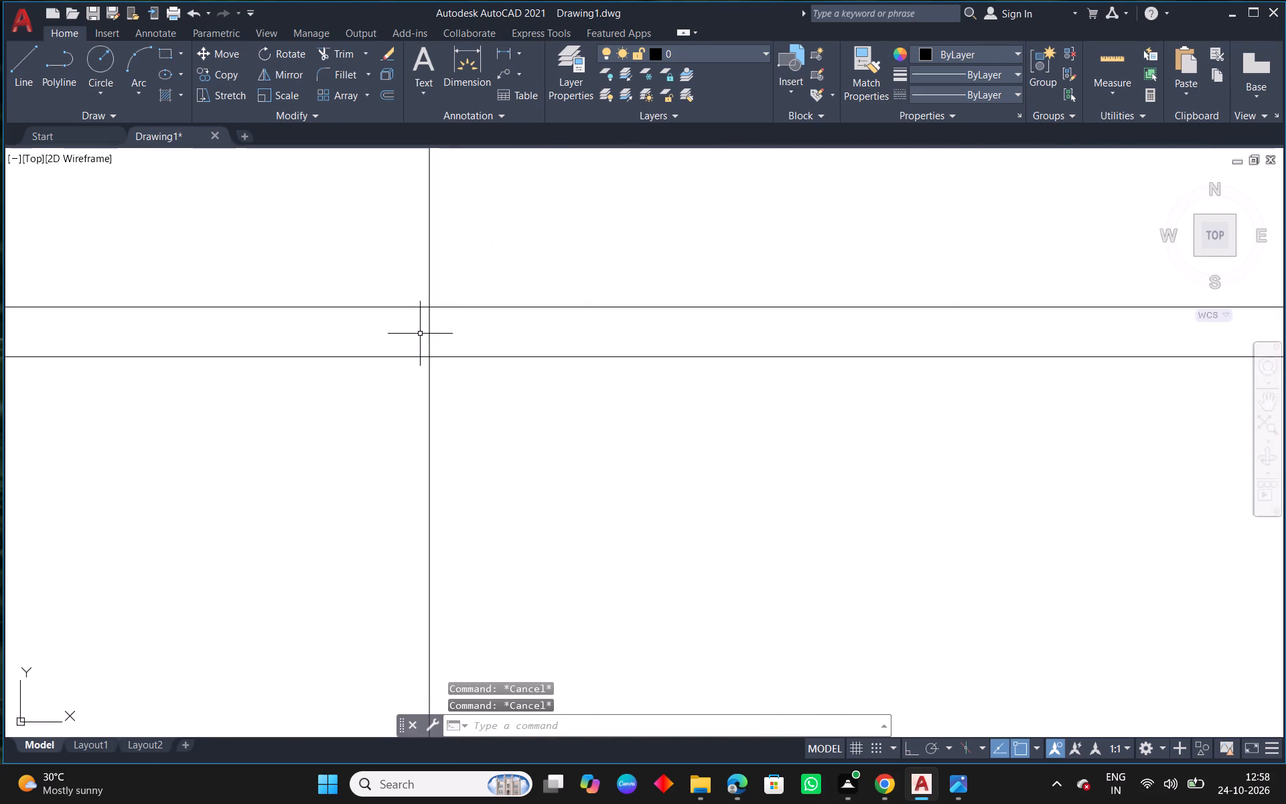
type("TR")
key("space")
left_click(427, 330)
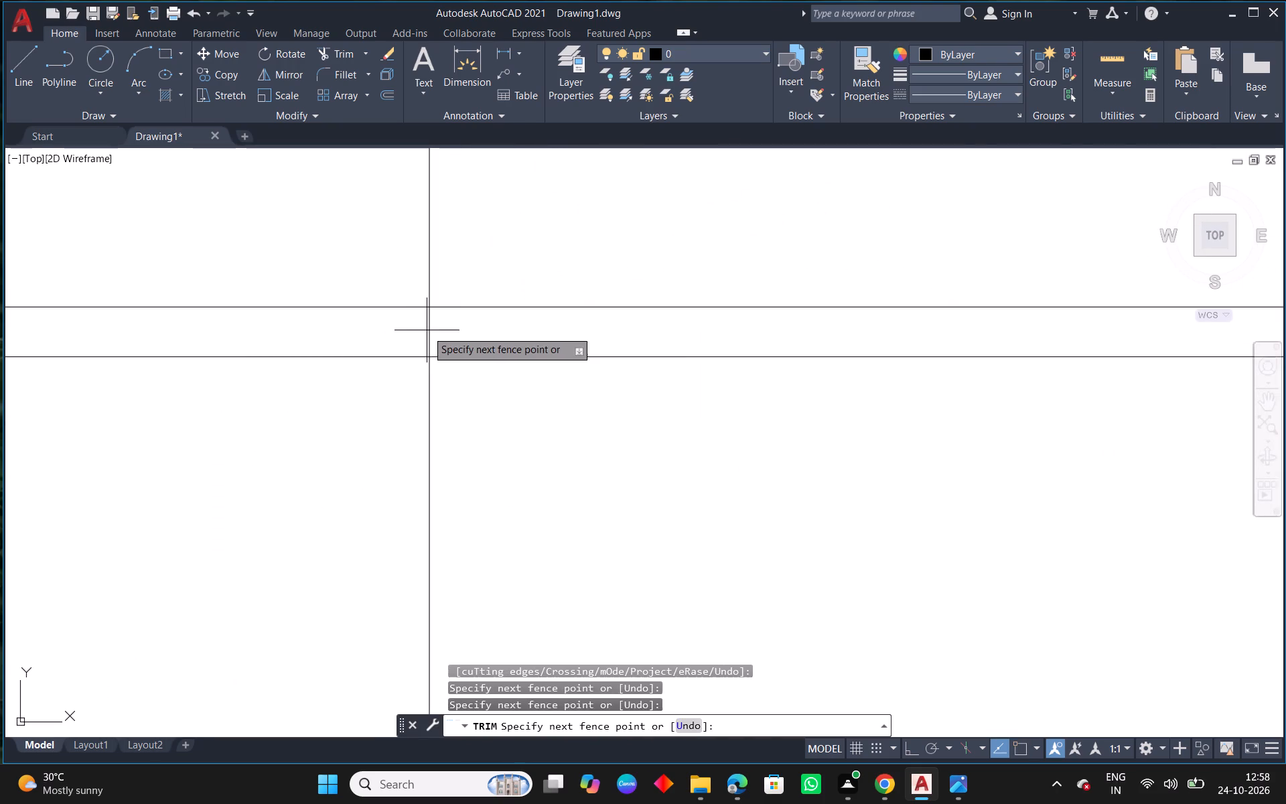
left_click(439, 329)
key("Escape")
key("Escape")
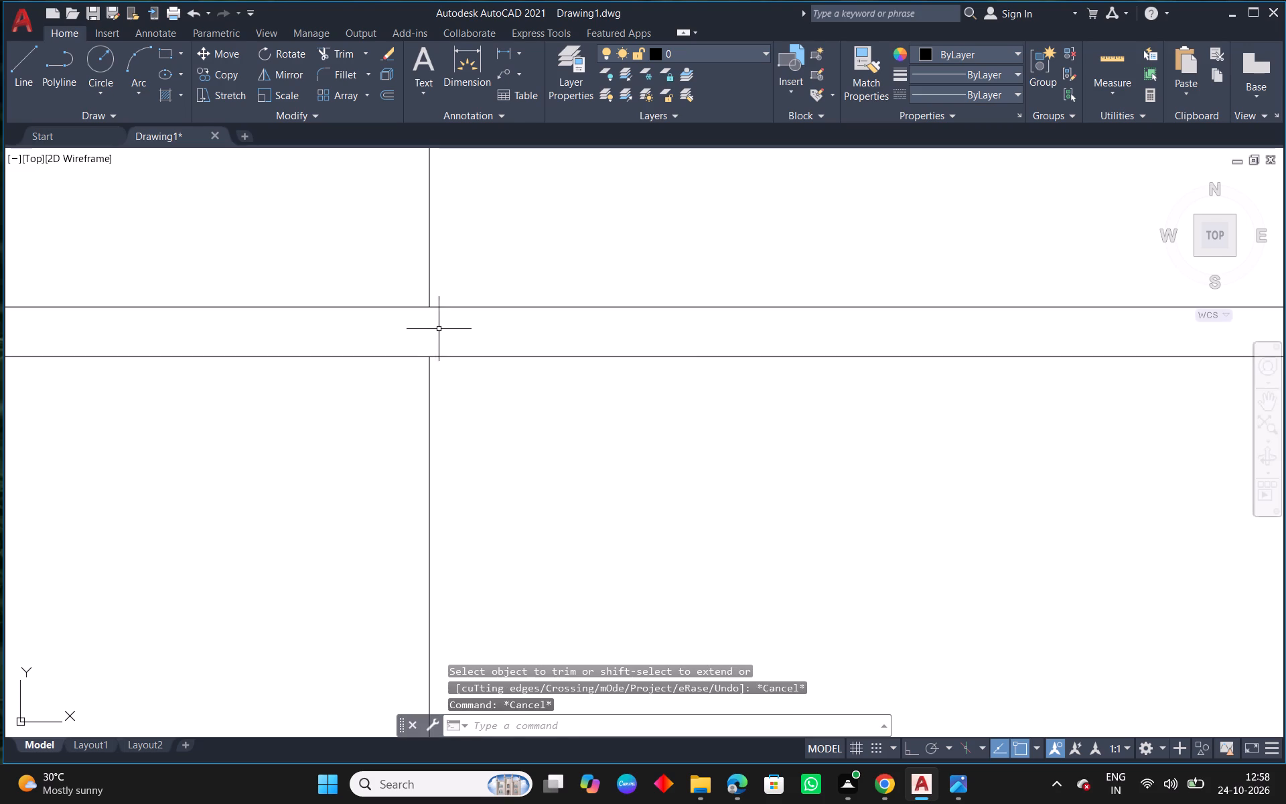
Examine the glass shutter's frame in the reference outer elevation.
scroll(480, 334, "down", 6)
middle_click_drag(709, 553, 577, 486)
scroll(568, 486, "down", 2)
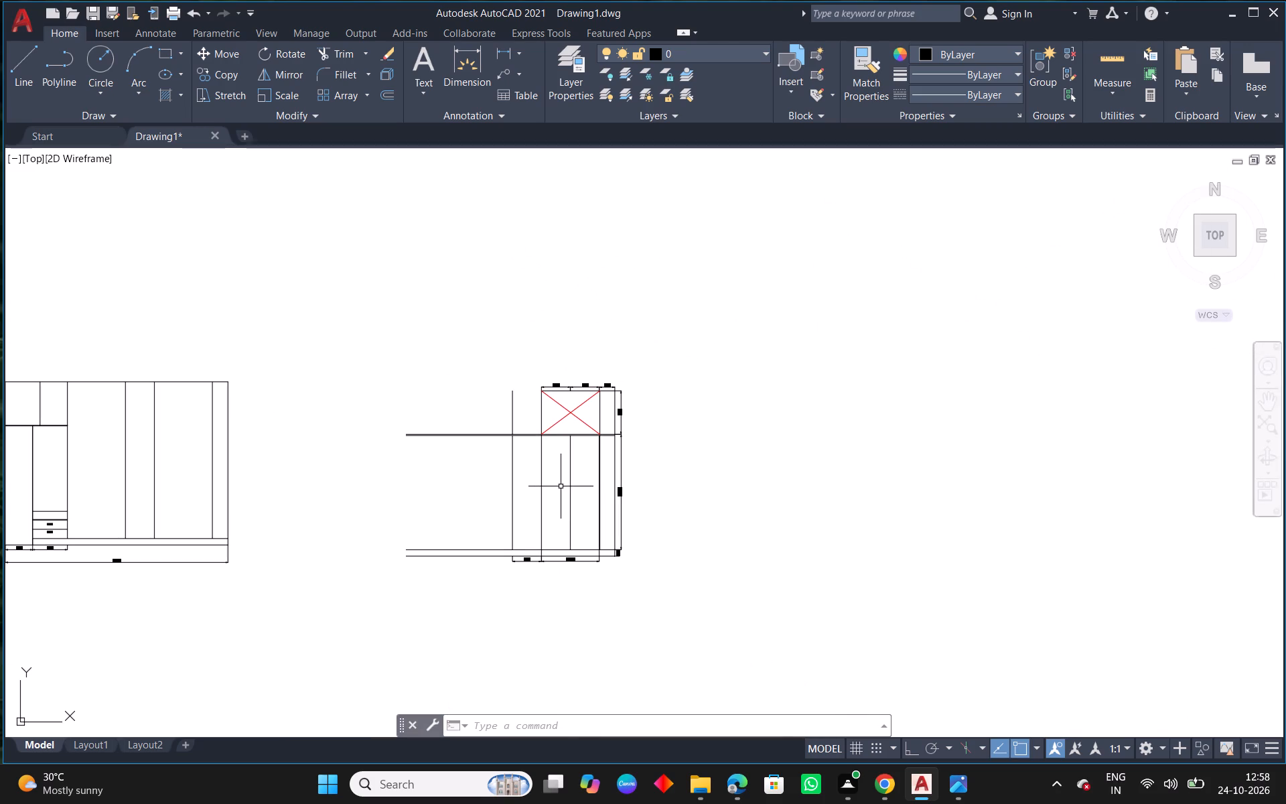
scroll(561, 486, "down", 5)
middle_click_drag(814, 483, 620, 574)
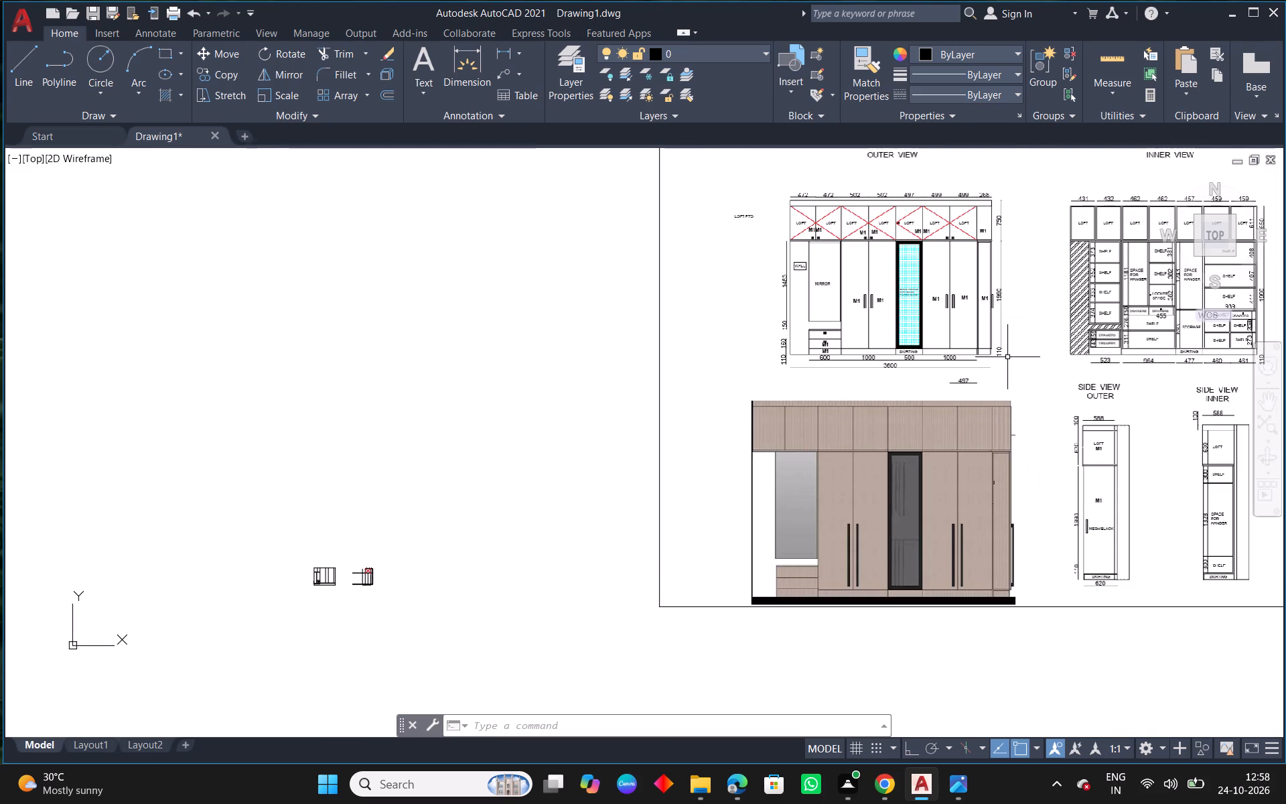
scroll(940, 299, "up", 2)
scroll(945, 352, "down", 4)
scroll(660, 486, "up", 3)
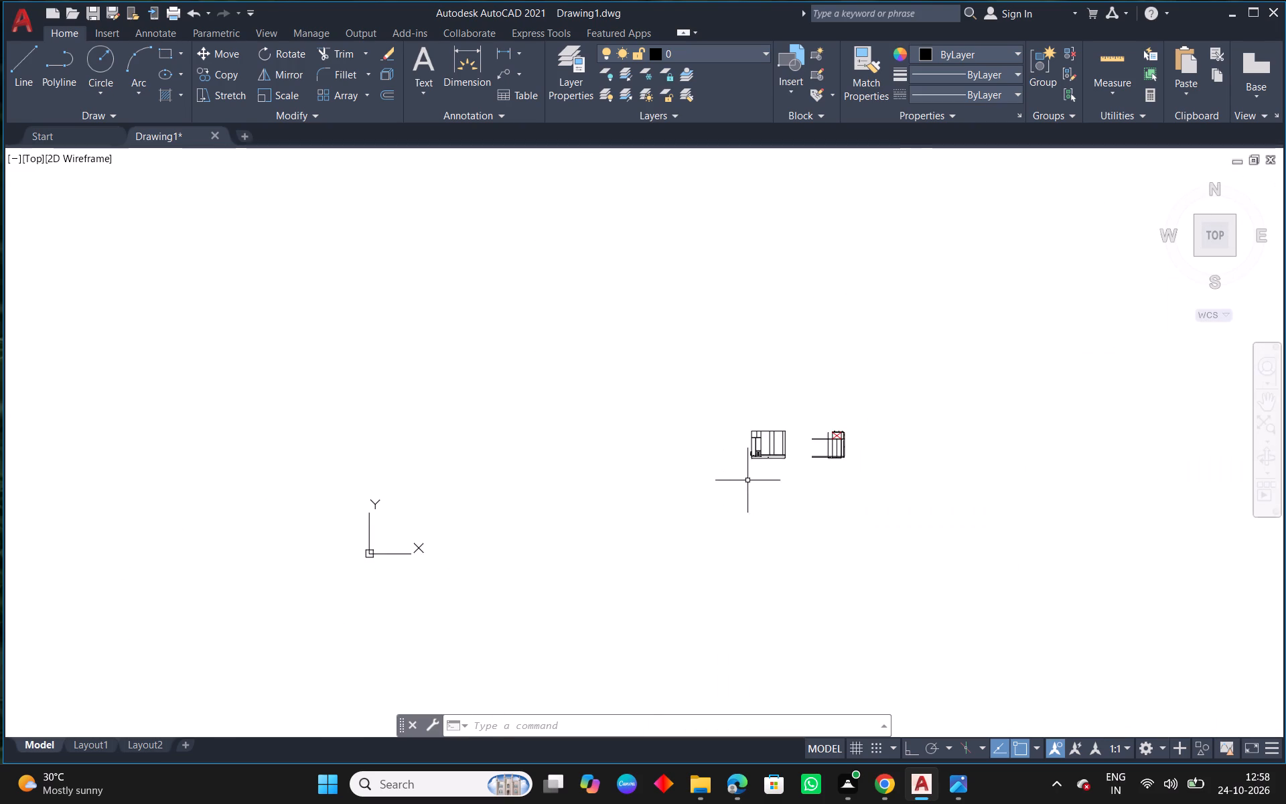
Offset the two side lines, top line and bottom line of the 500-wide bay 30 inward for the glass-shutter frame.
scroll(843, 478, "up", 4)
scroll(790, 261, "up", 2)
middle_click_drag(644, 320, 615, 373)
key("Escape")
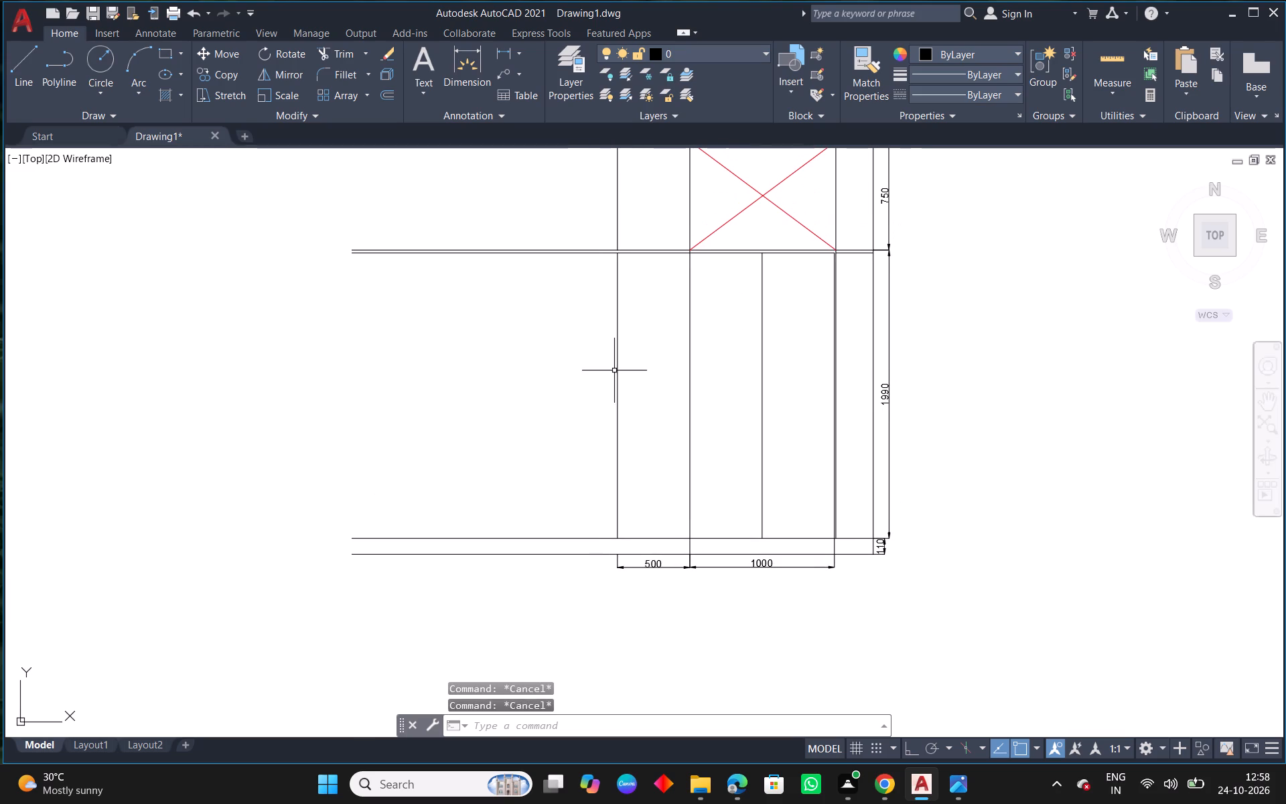
type("O 30")
key("Return")
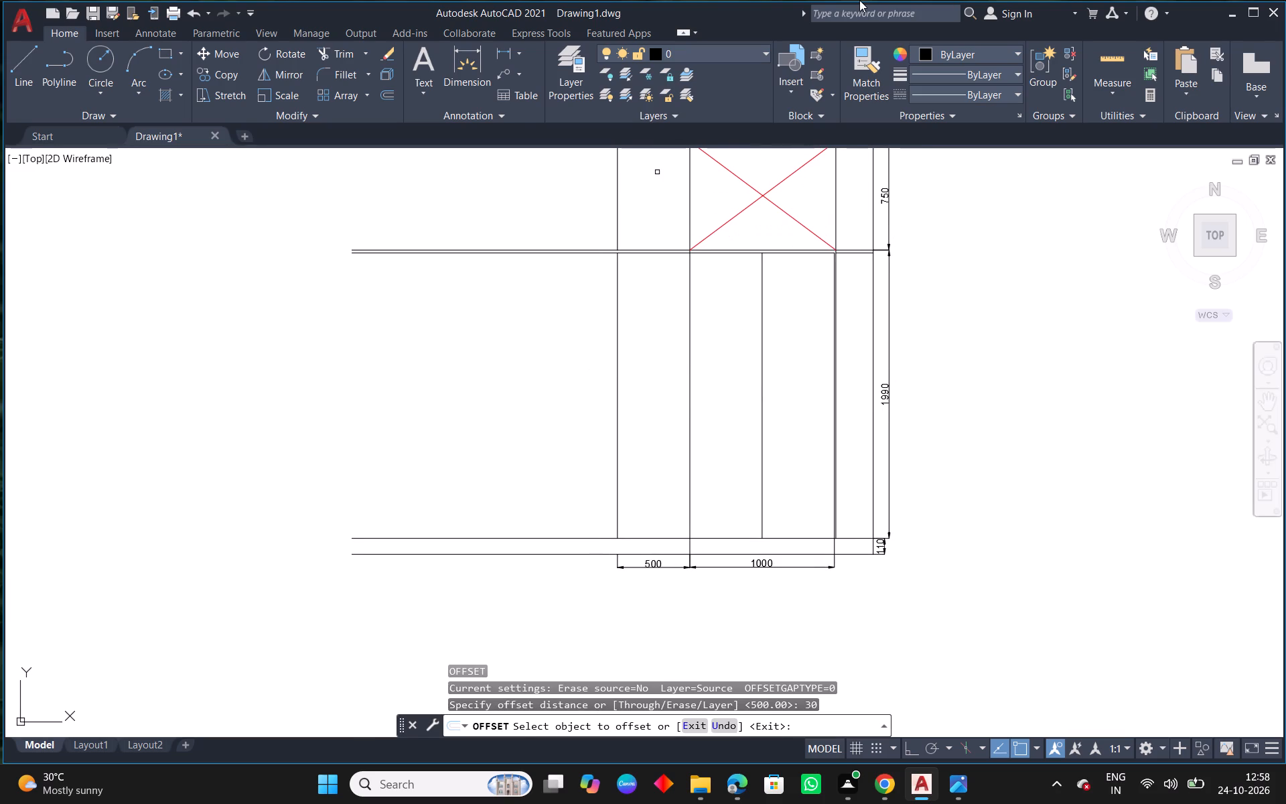
scroll(719, 347, "up", 1)
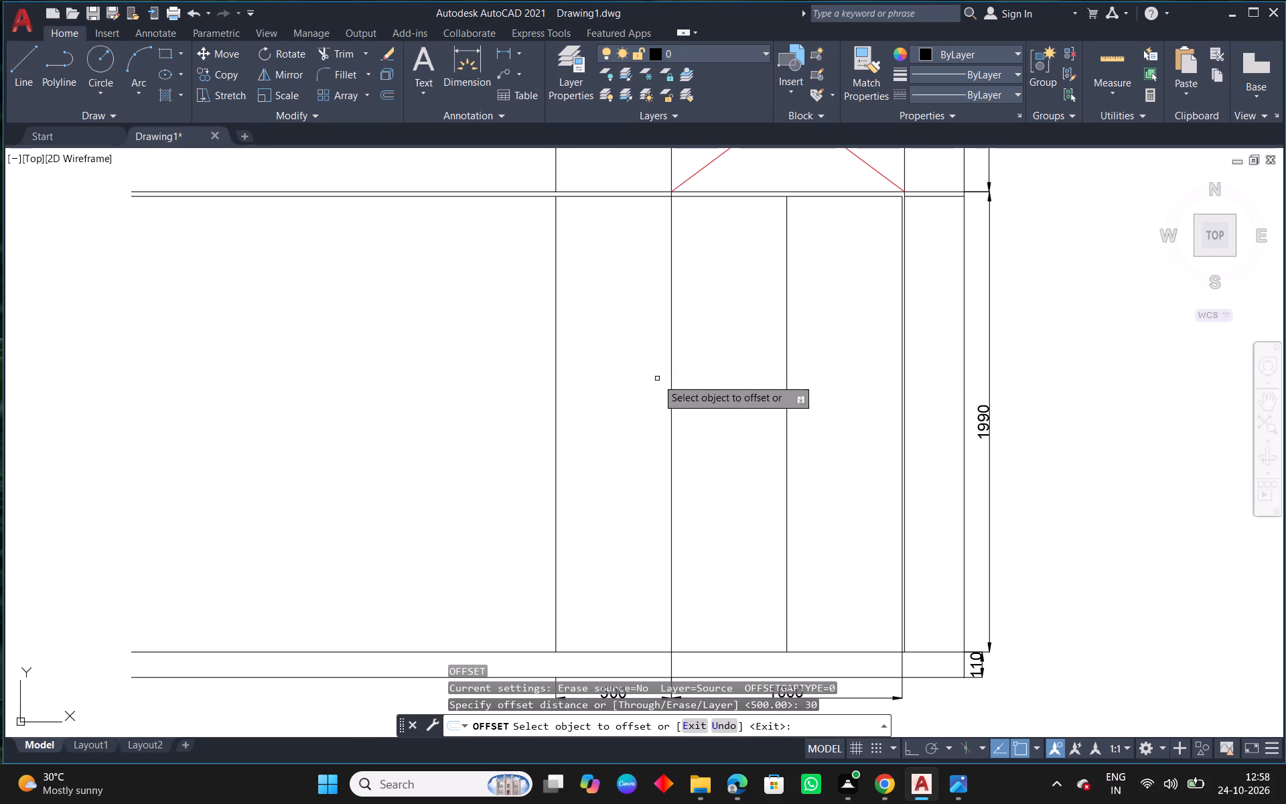
left_click_drag(556, 404, 568, 404)
left_click(630, 403)
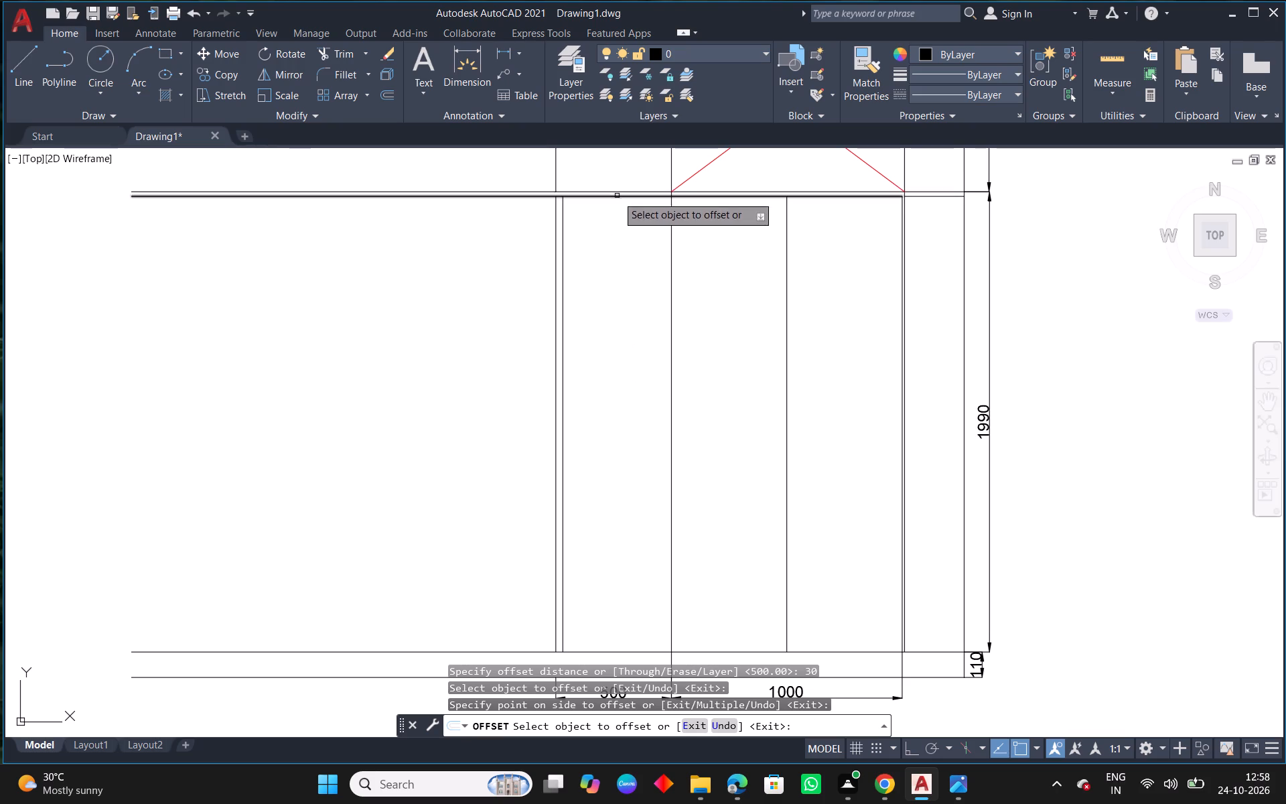
left_click(617, 196)
left_click(618, 245)
left_click(669, 227)
left_click(642, 237)
middle_click_drag(646, 383, 665, 273)
left_click(654, 541)
left_click(638, 486)
key("Escape")
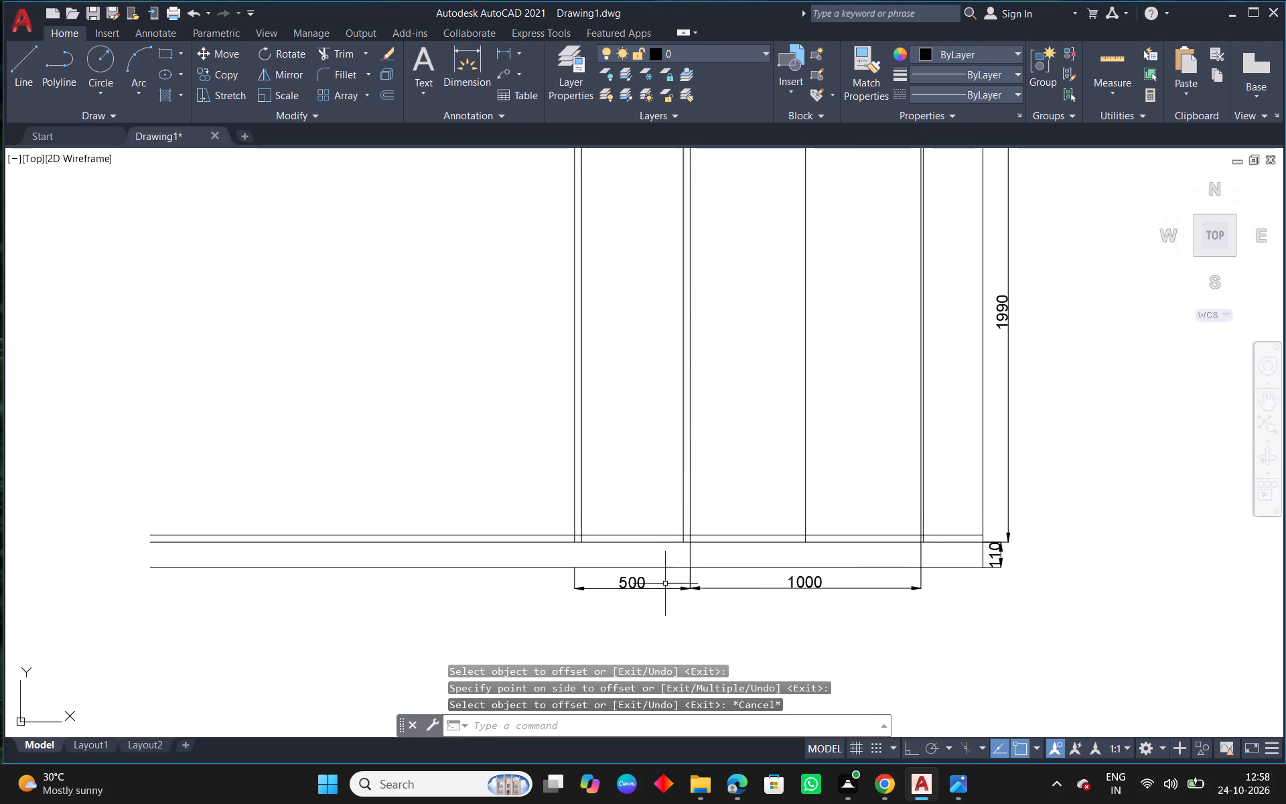
Fillet the two bottom corners of the glass shutter's inner frame lines with radius 0.
middle_click_drag(681, 595, 642, 456)
type("F")
key("space")
scroll(535, 375, "up", 2)
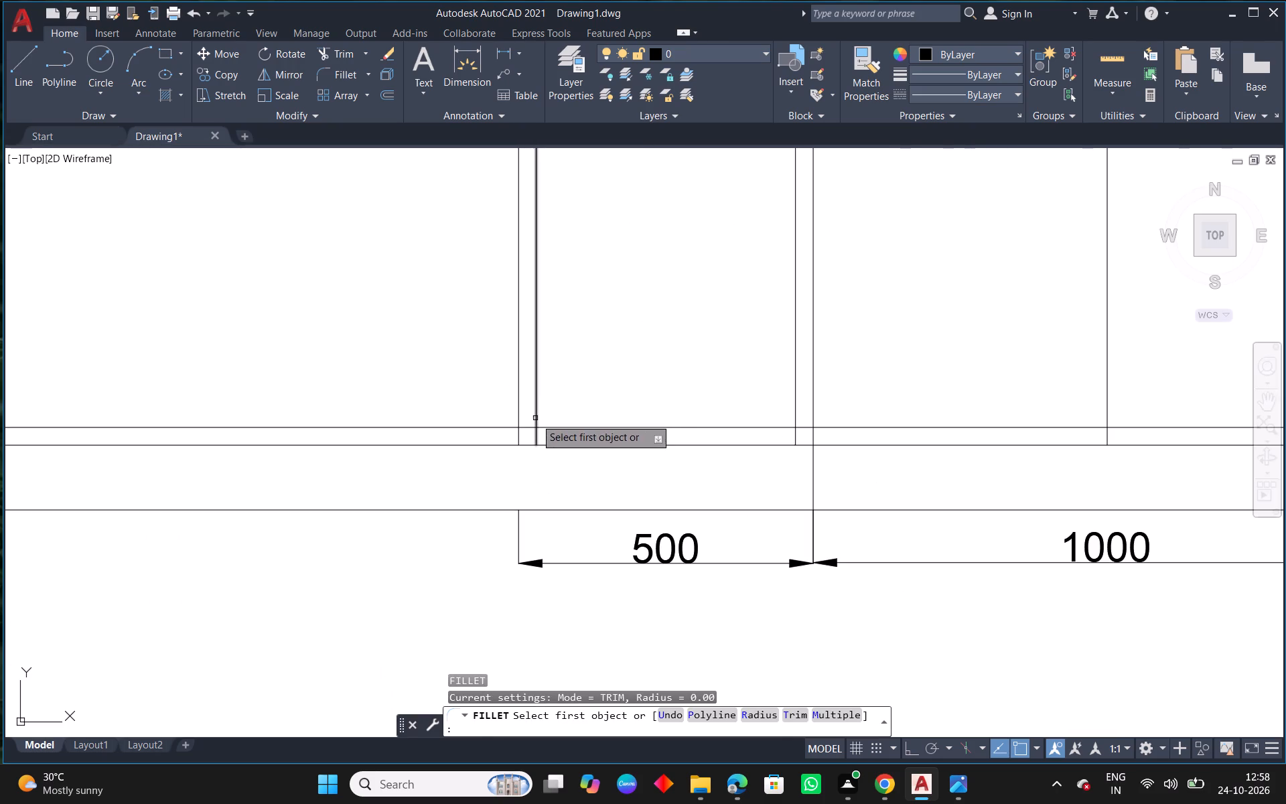
left_click(535, 418)
left_click(553, 427)
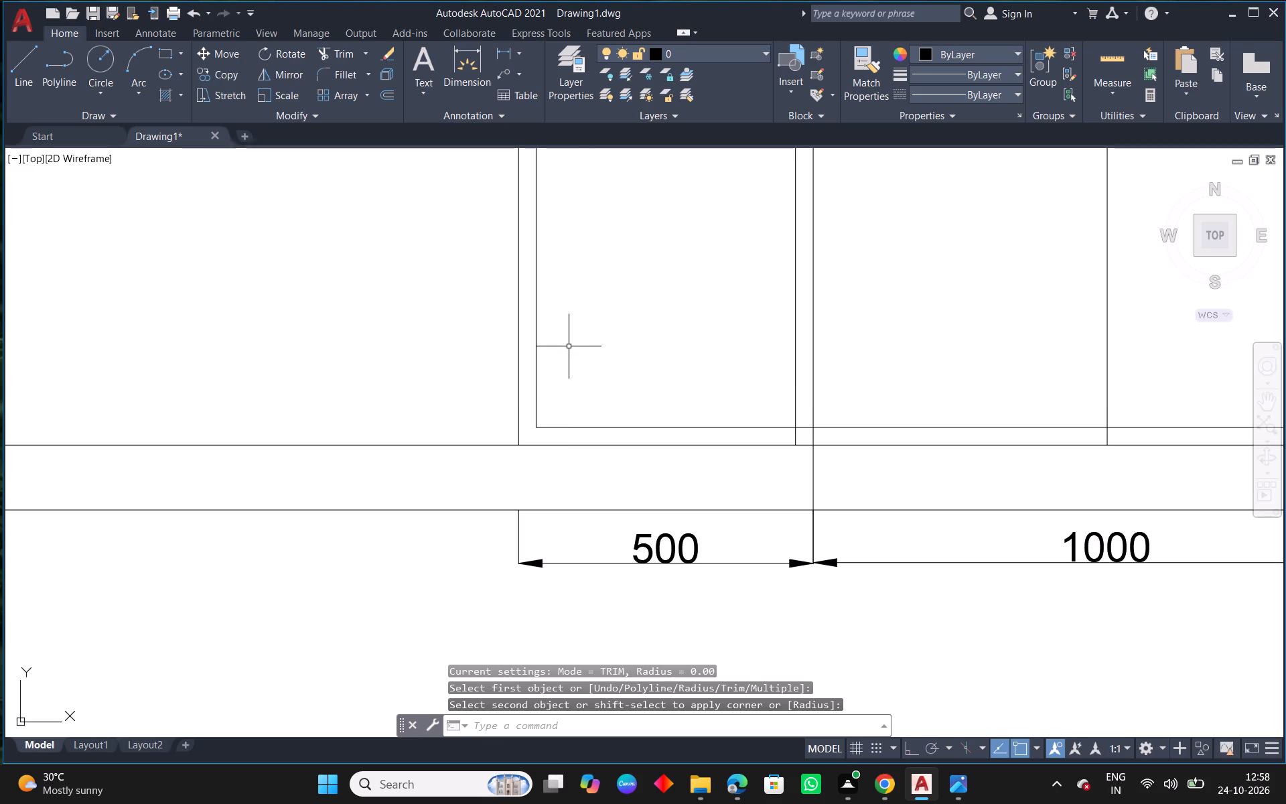
right_click(602, 289)
left_click(650, 296)
left_click(785, 428)
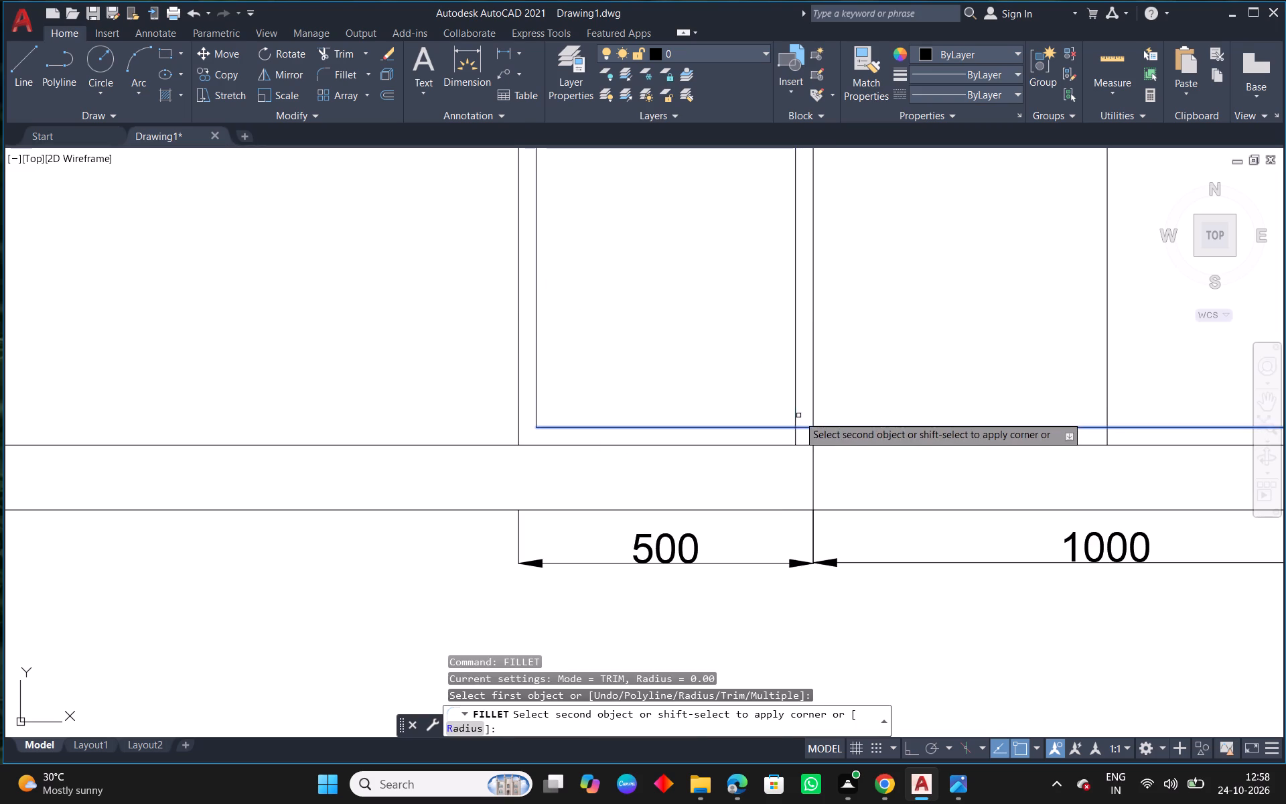
left_click(794, 415)
Fillet the two top corners of the glass shutter's inner frame lines with radius 0.
scroll(673, 308, "down", 4)
scroll(709, 265, "up", 2)
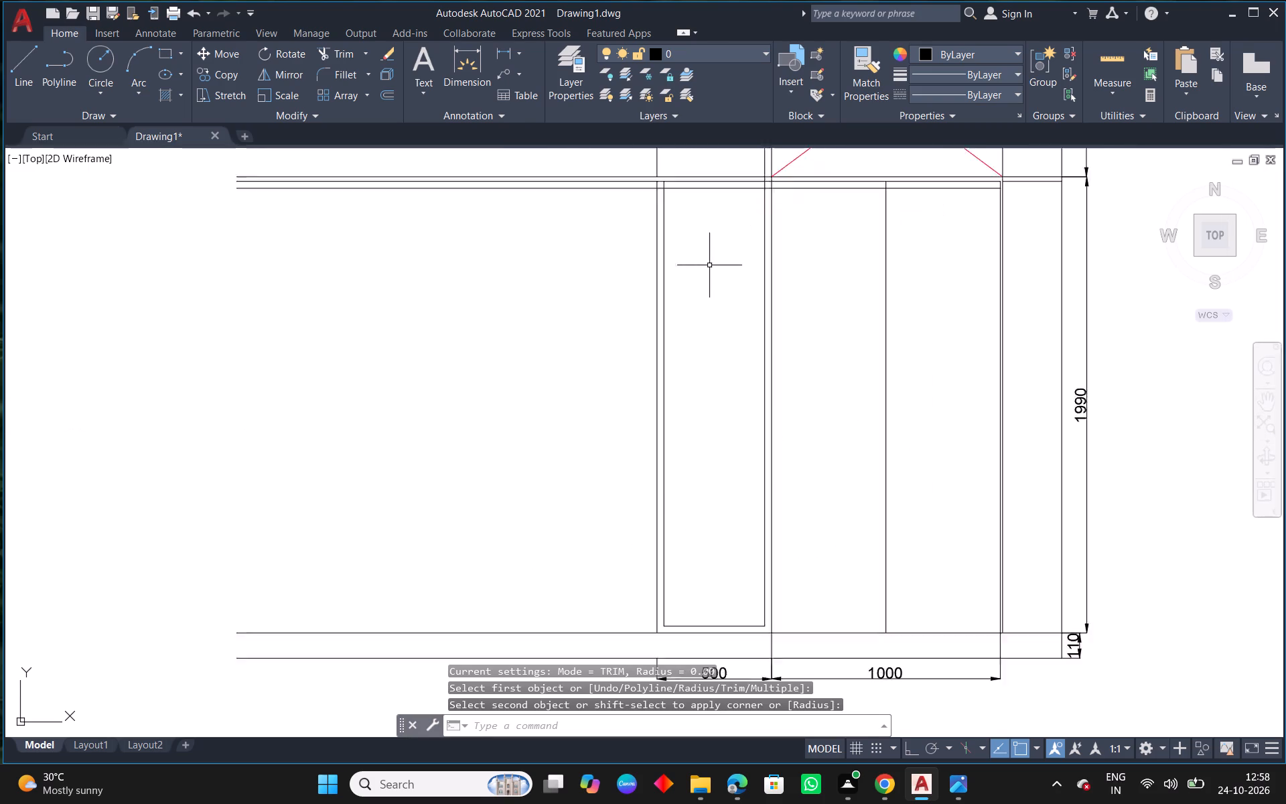
scroll(709, 265, "up", 2)
middle_click_drag(683, 247, 672, 541)
right_click(653, 483)
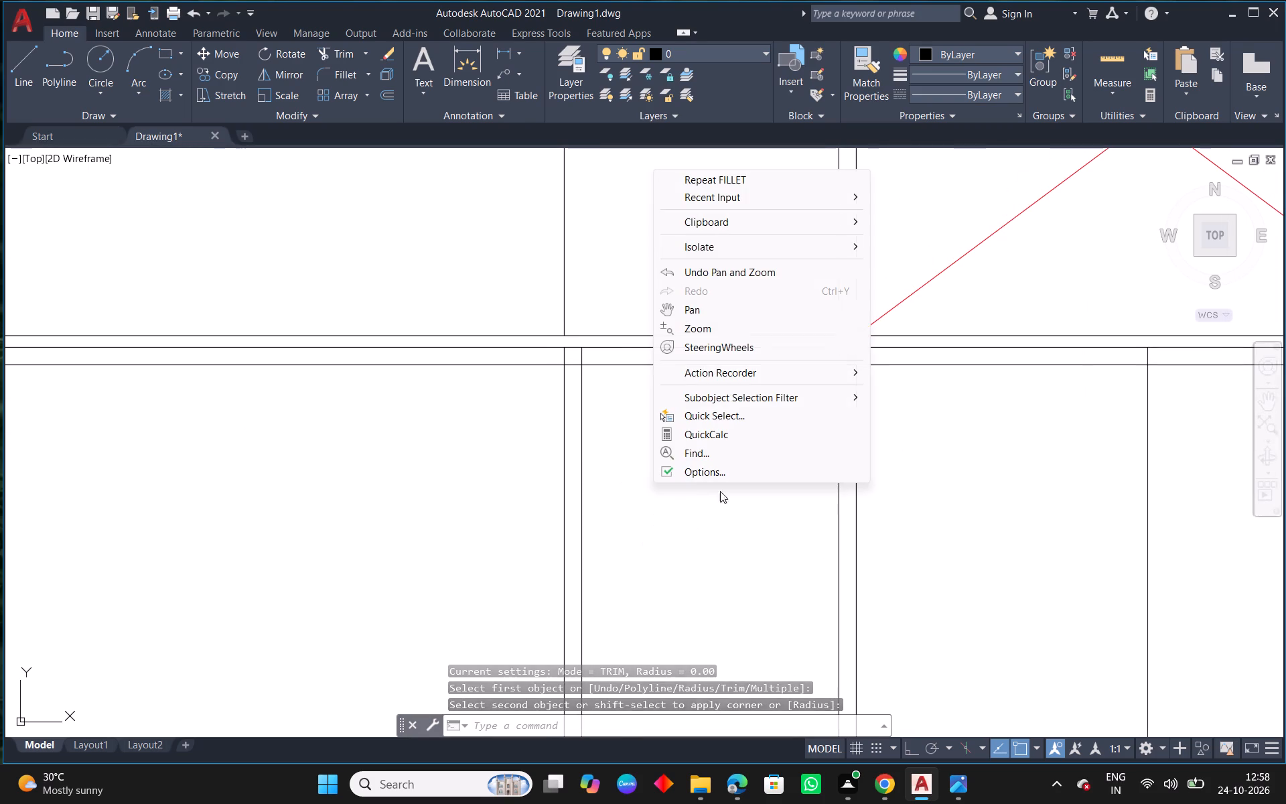
left_click(705, 196)
left_click(712, 188)
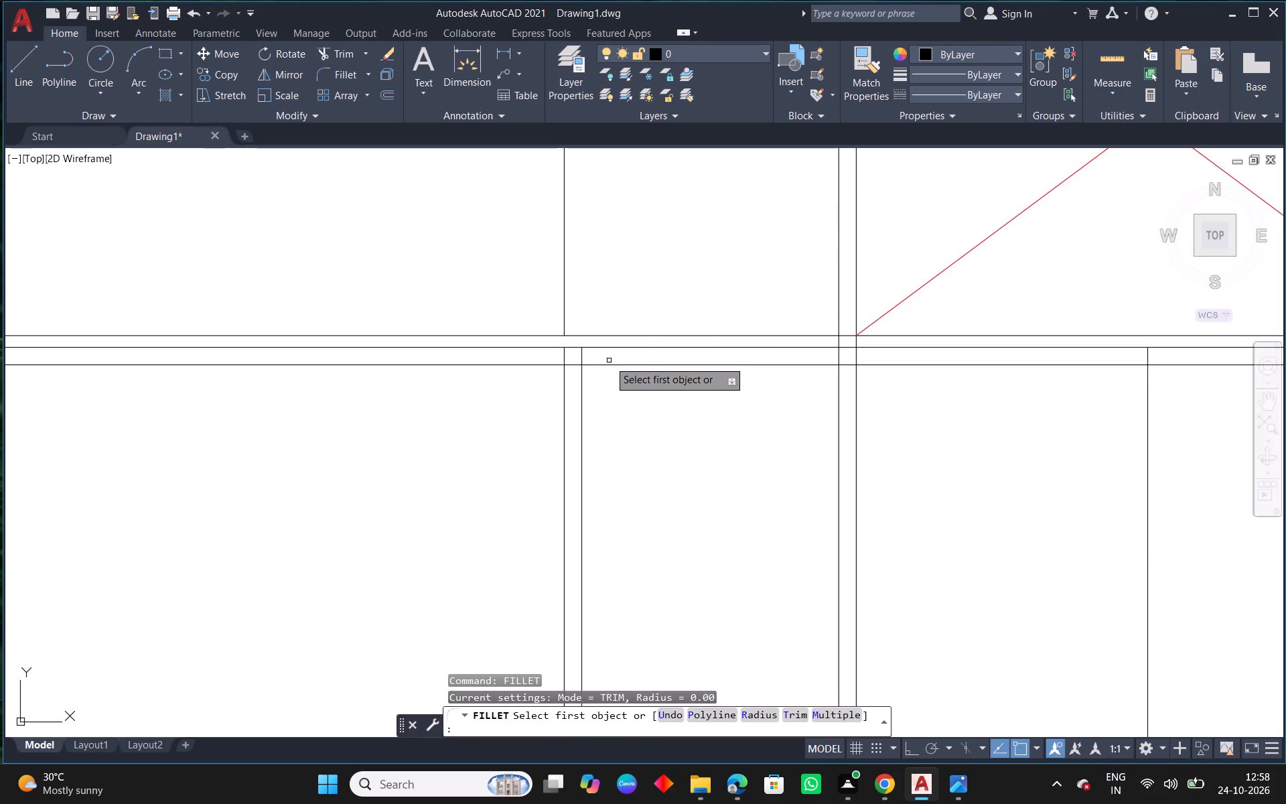
left_click(604, 368)
left_click(591, 366)
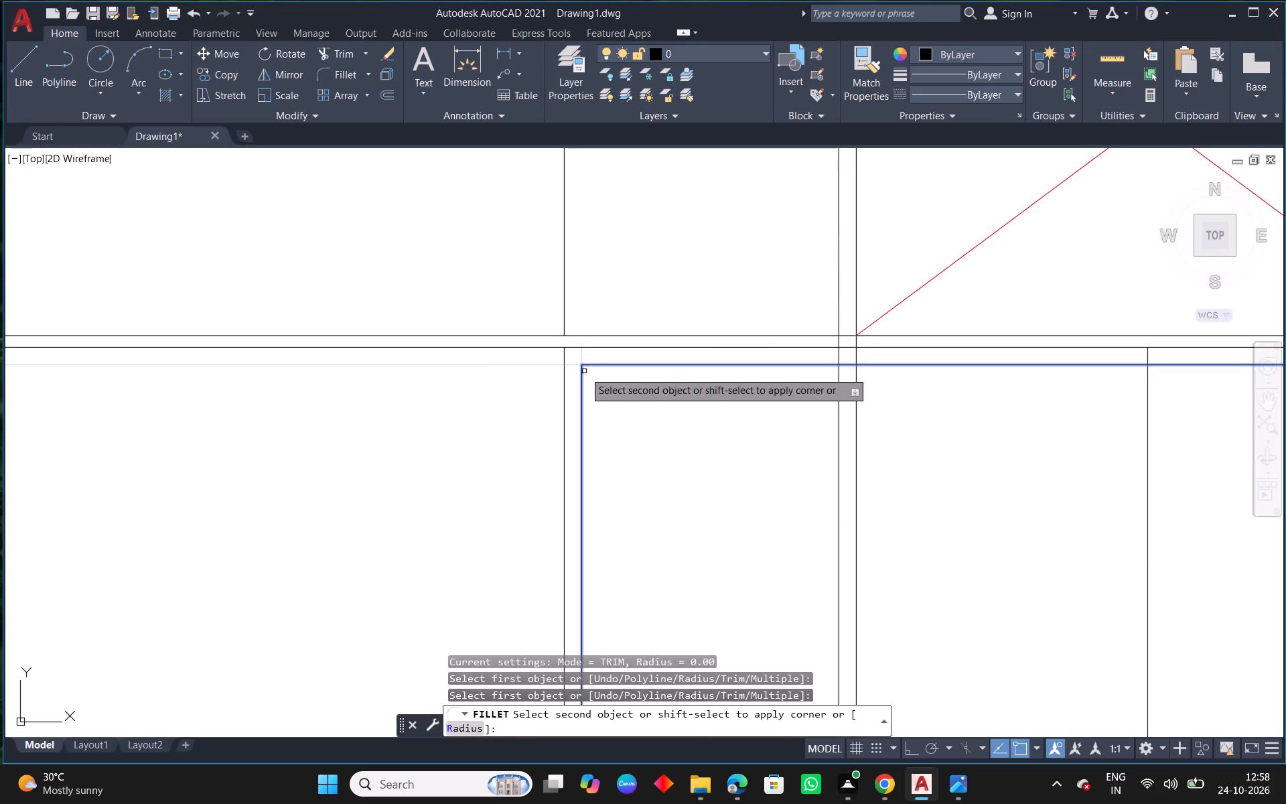
left_click(584, 371)
right_click(627, 376)
left_click(704, 395)
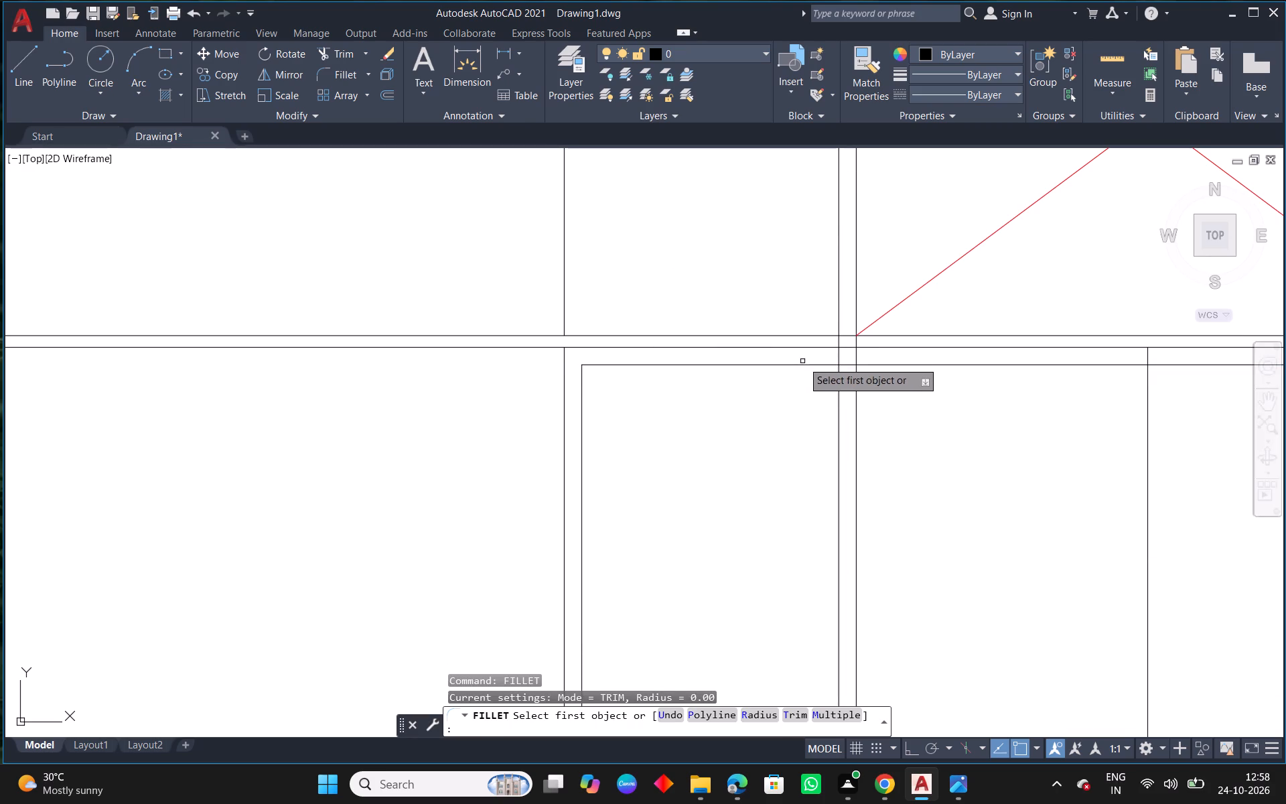
left_click(812, 365)
left_click(837, 381)
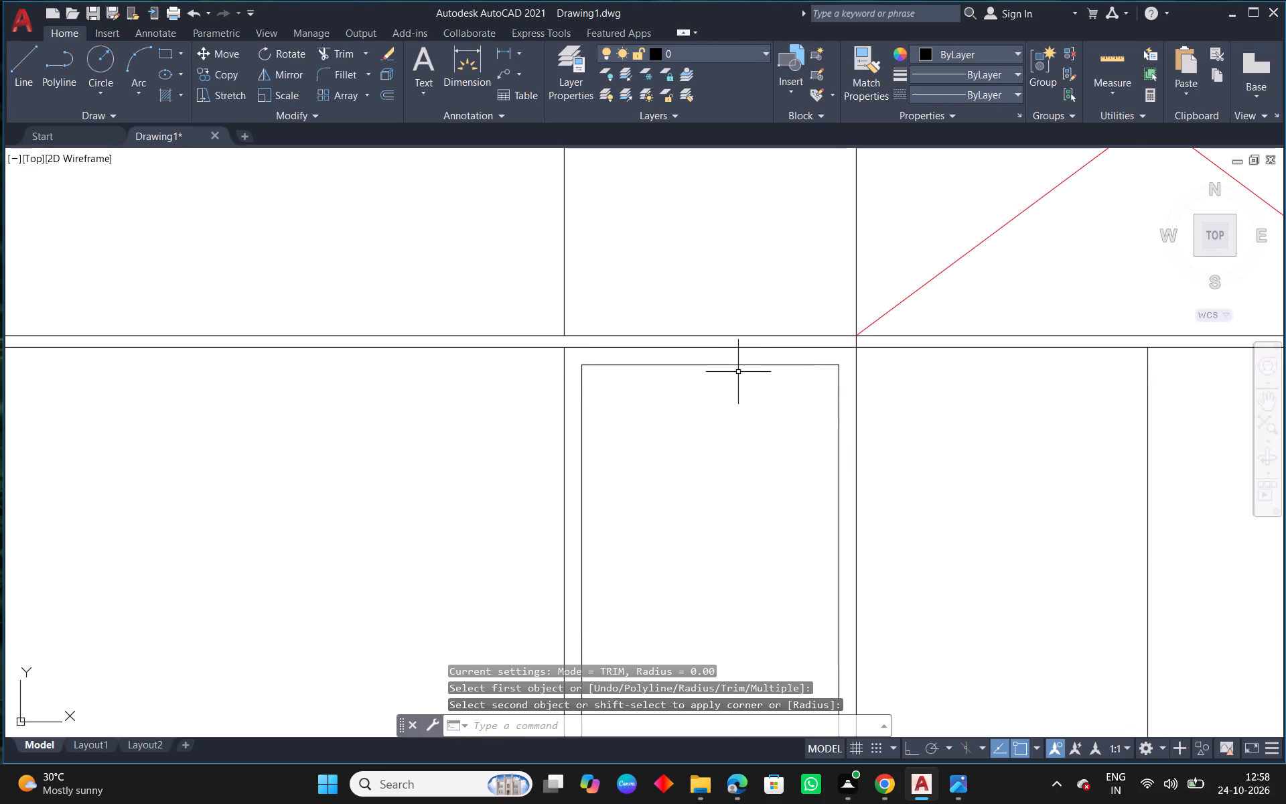
Examine the glass shutter's frame fill and the loft above it in the reference outer elevation.
scroll(619, 381, "down", 3)
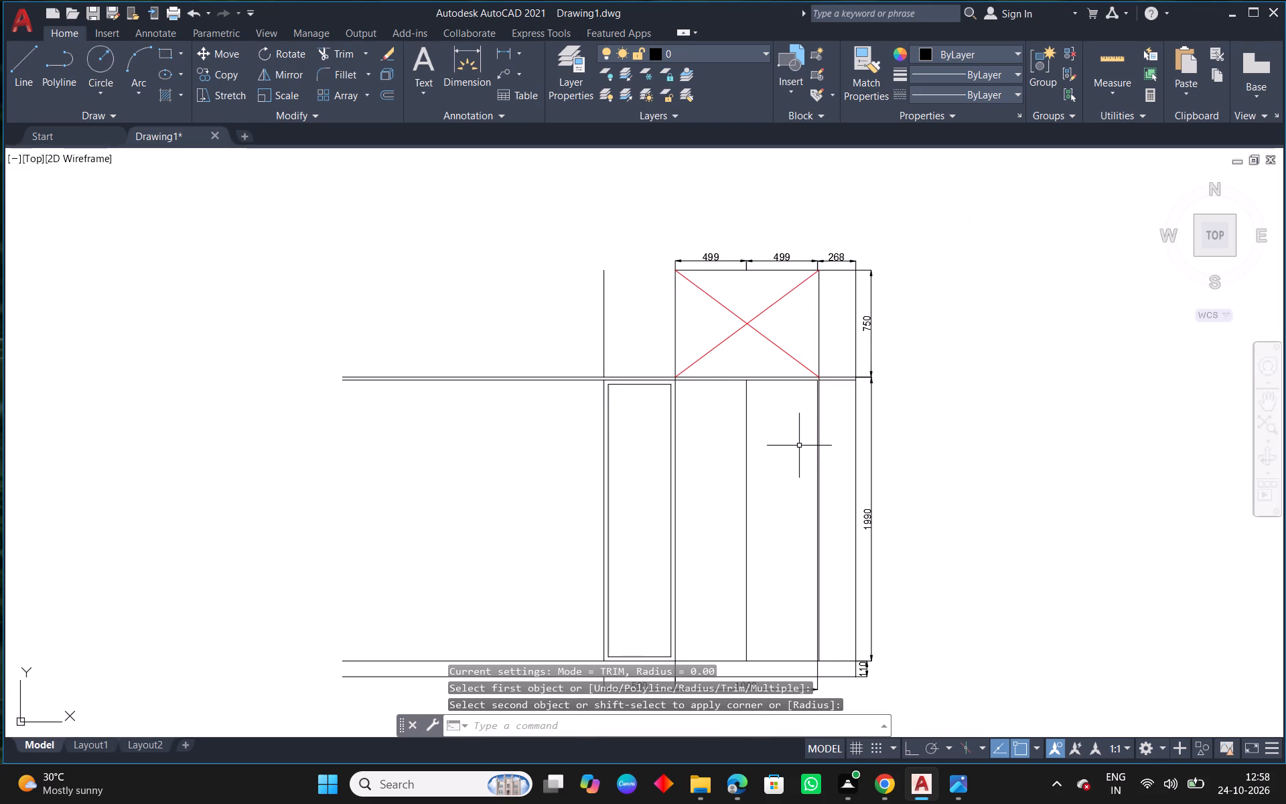
middle_click_drag(795, 443, 688, 468)
scroll(688, 468, "down", 3)
scroll(898, 395, "down", 2)
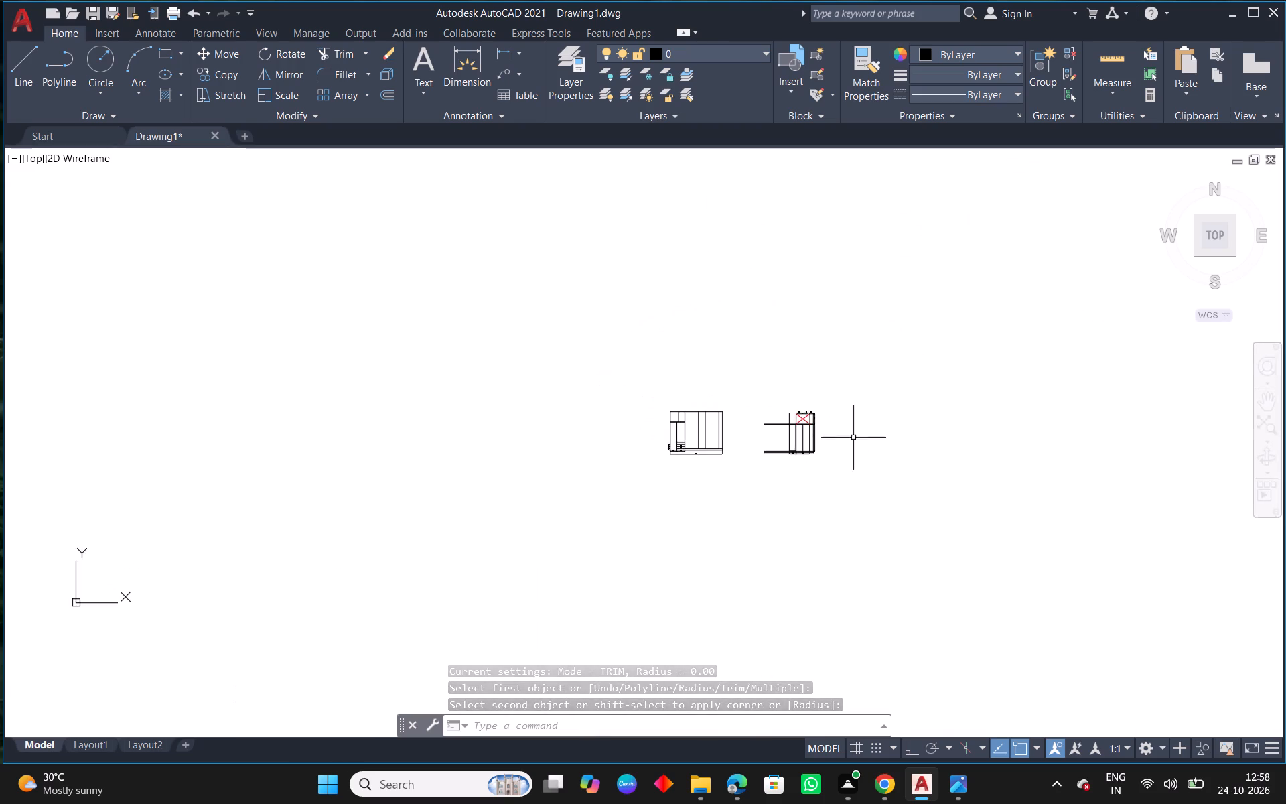
middle_click_drag(1013, 388, 654, 517)
scroll(653, 519, "down", 1)
middle_click_drag(969, 442, 698, 521)
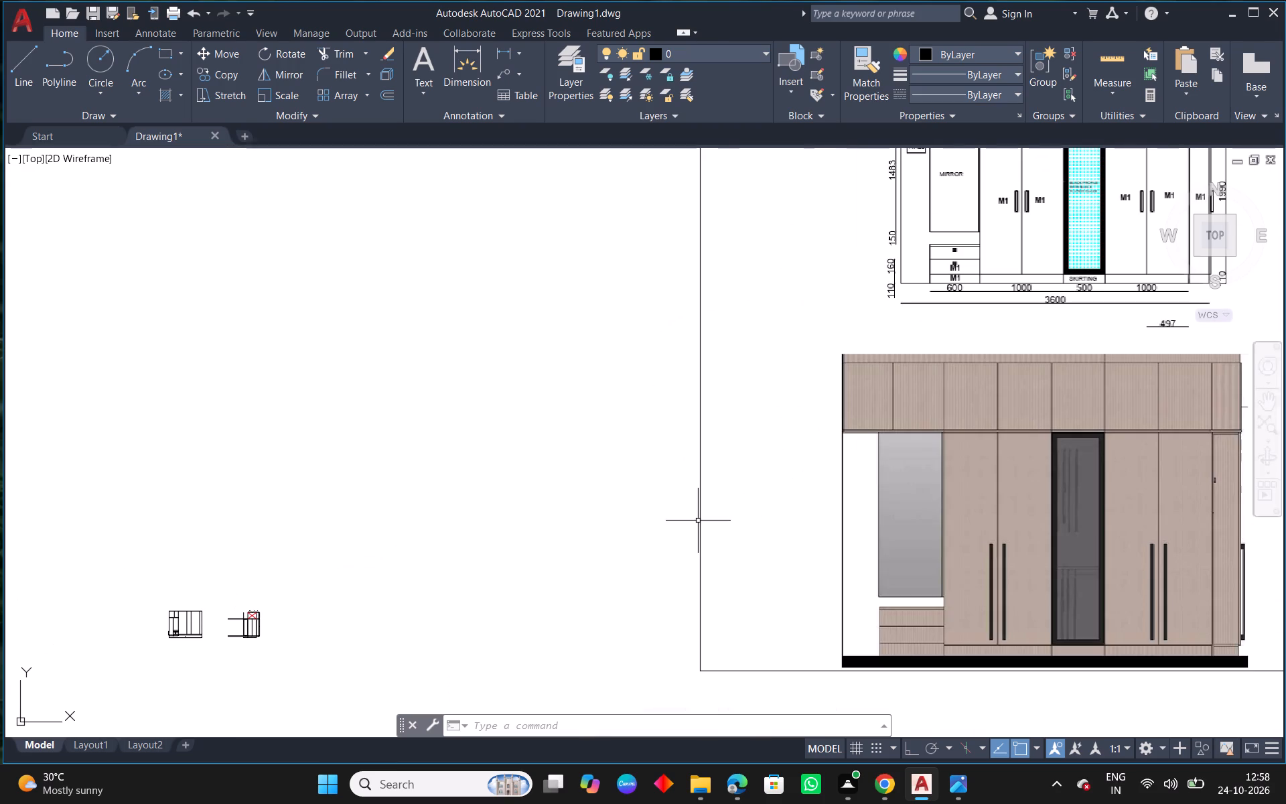
middle_click_drag(932, 331, 668, 557)
scroll(779, 334, "up", 3)
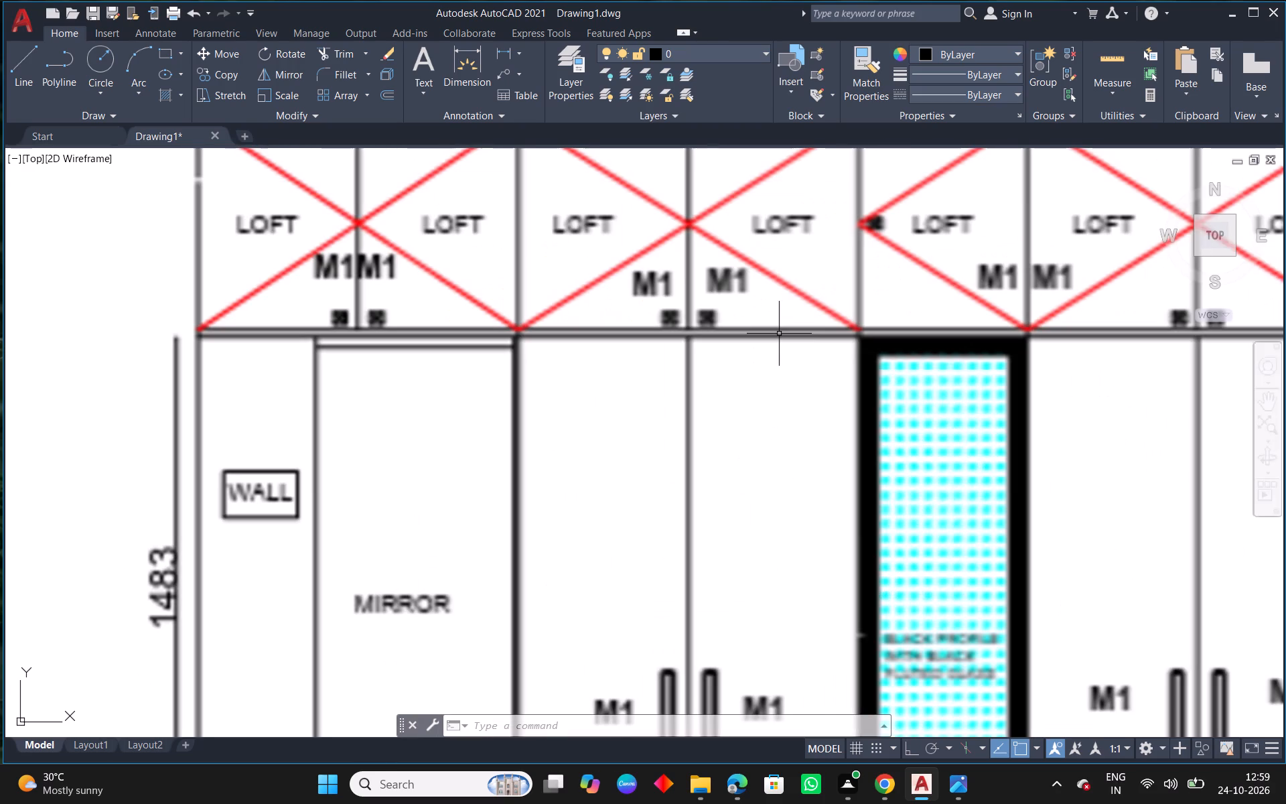
scroll(776, 342, "down", 4)
Hatch the 30-wide frame band around the glass shutter in the 500-wide bay and set its pattern to Solid.
middle_click_drag(672, 507, 957, 251)
scroll(541, 440, "up", 5)
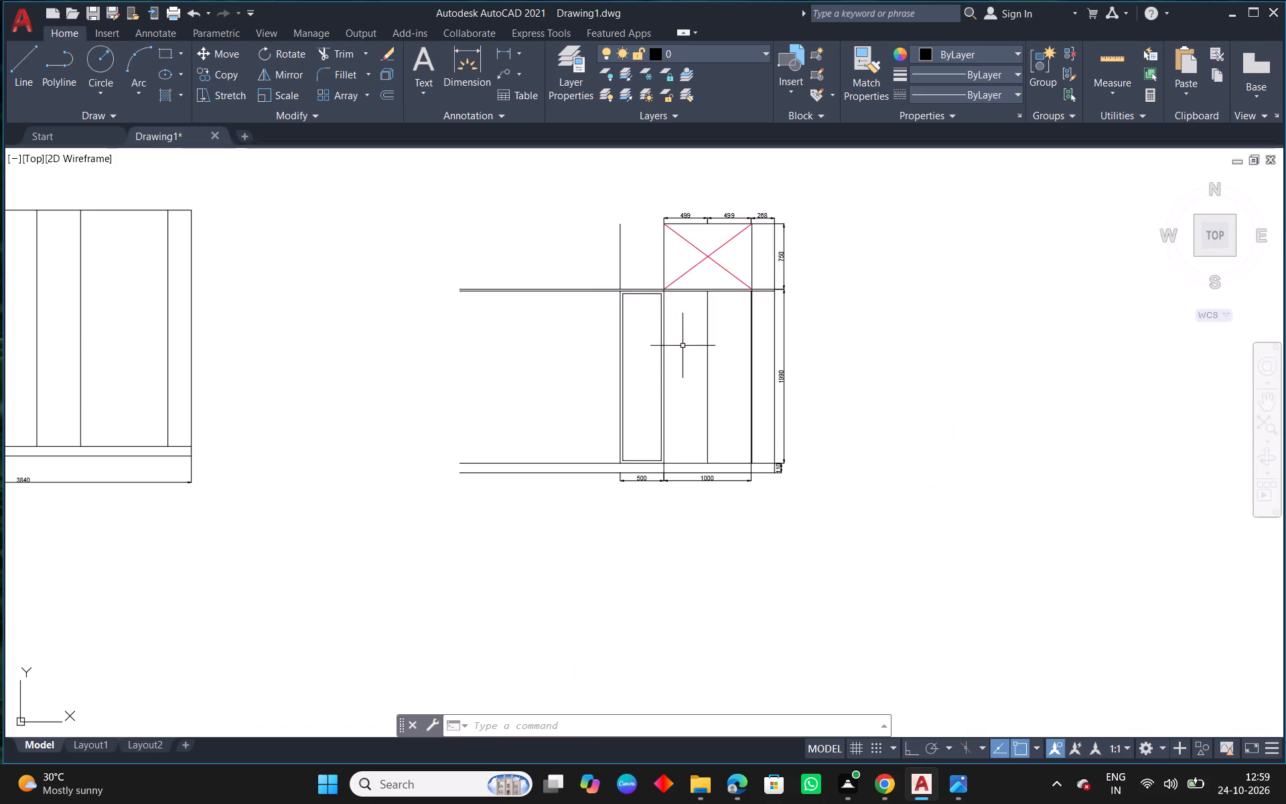
scroll(683, 346, "up", 3)
middle_click_drag(651, 366, 725, 325)
type("H")
key("space")
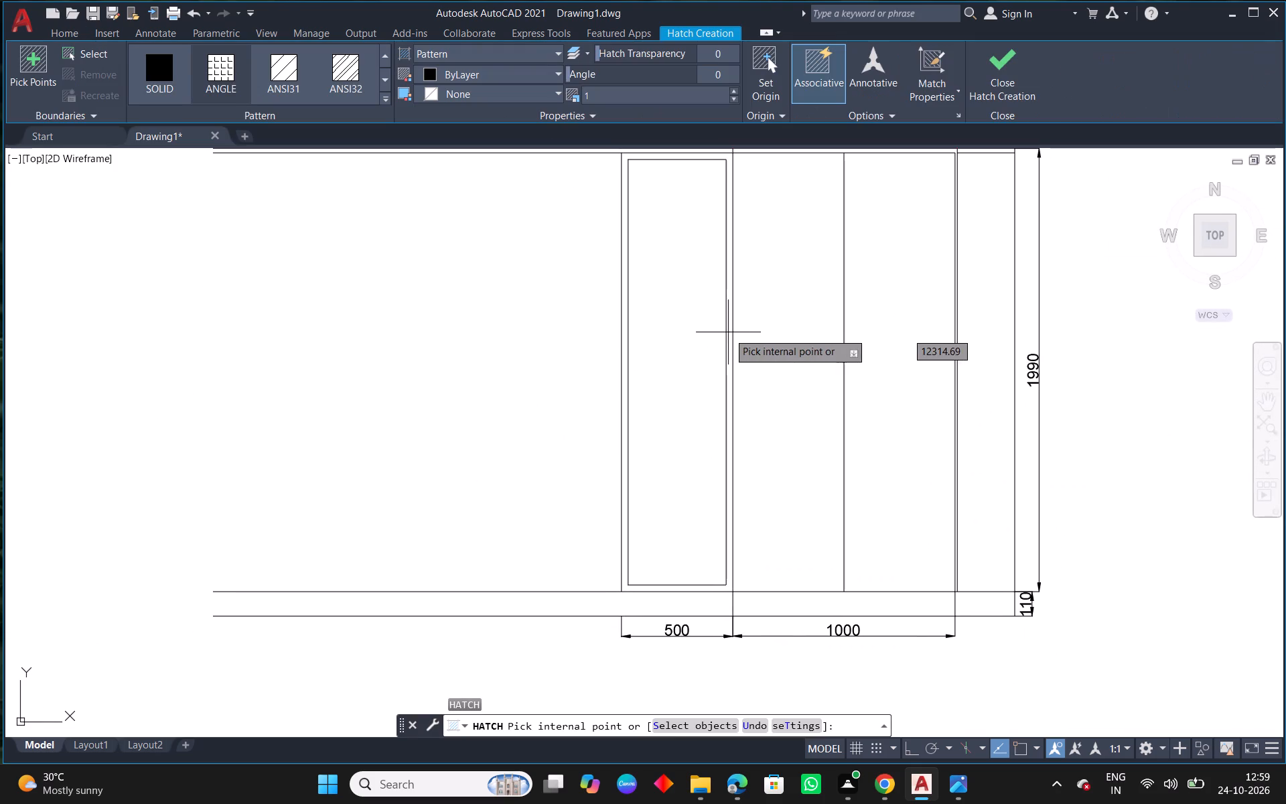
left_click(730, 332)
key("Escape")
left_click(729, 332)
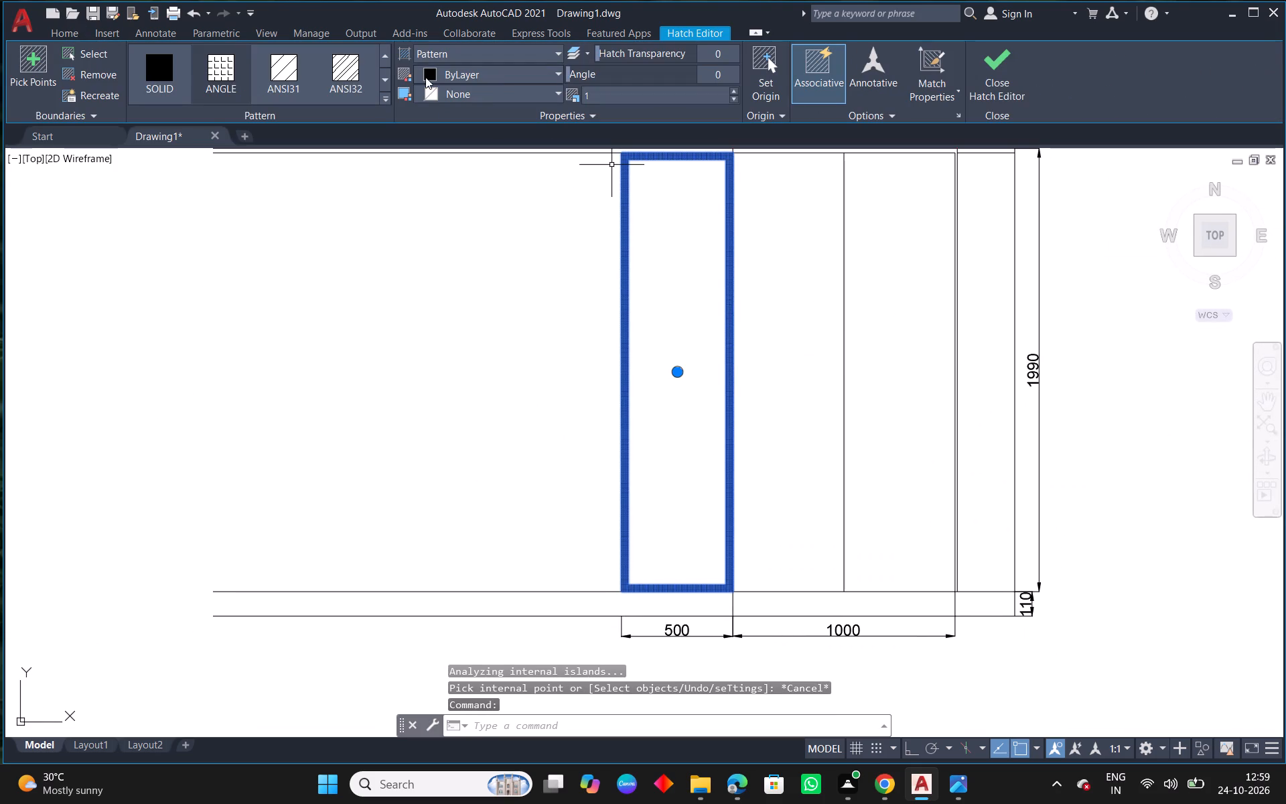
left_click(474, 55)
left_click(451, 80)
key("Escape")
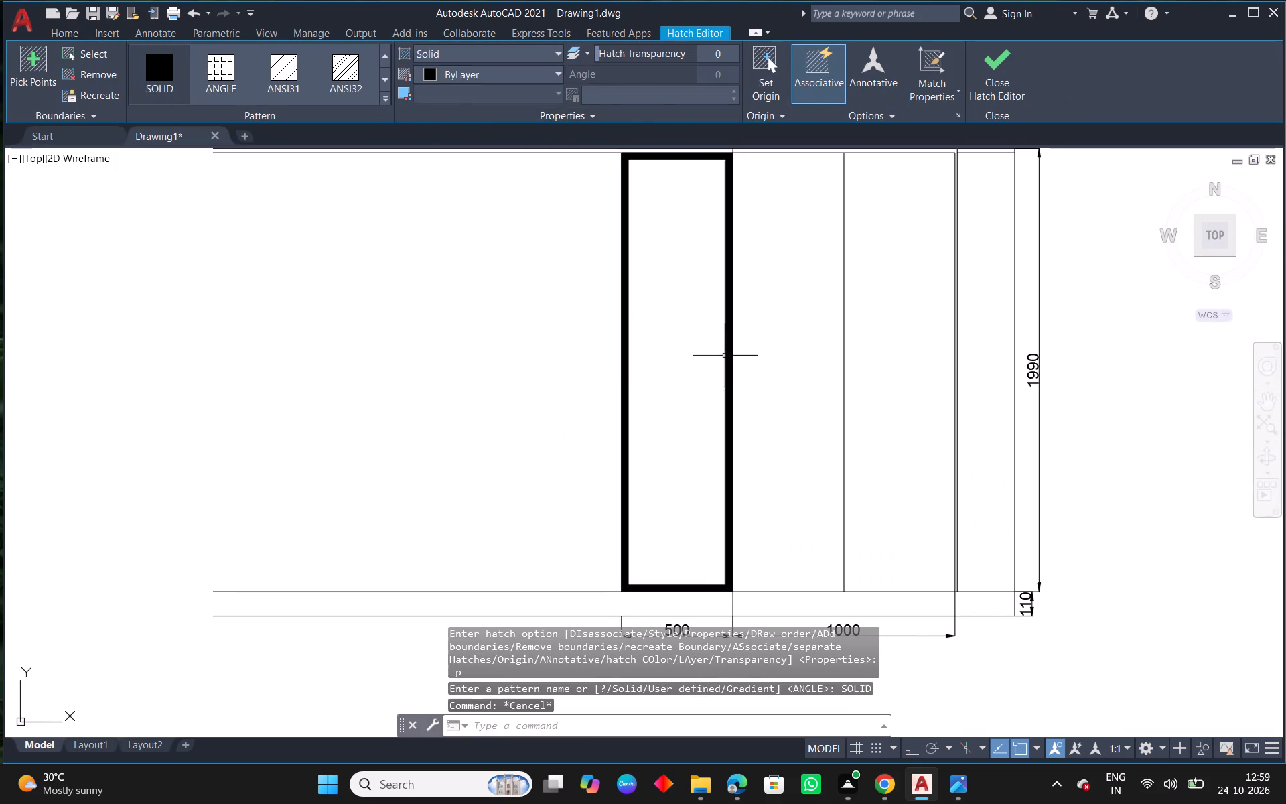
Fillet the loft's top line with the outer vertical line above the glass shutter using radius 0.
scroll(726, 487, "down", 1)
middle_click_drag(876, 457, 735, 483)
scroll(490, 174, "up", 1)
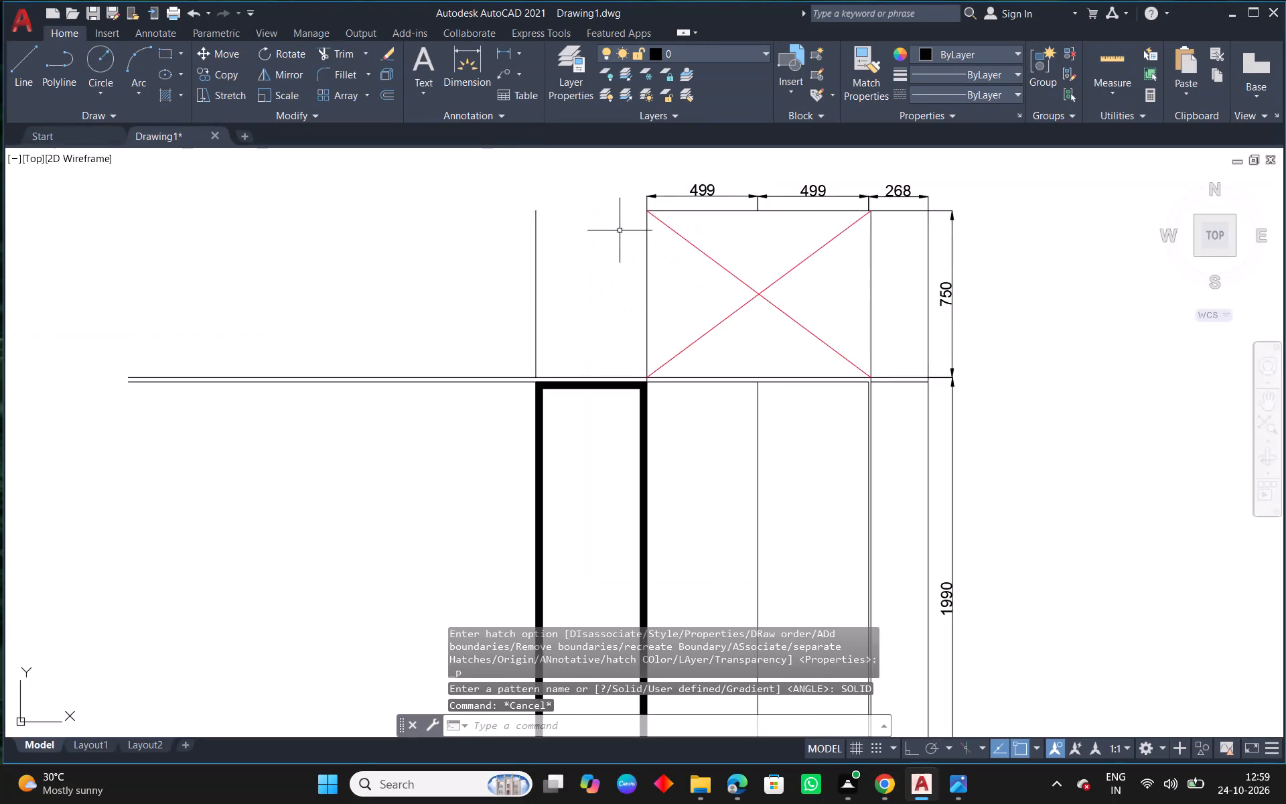
middle_click_drag(619, 238, 540, 338)
key("f")
key("space")
left_click(605, 309)
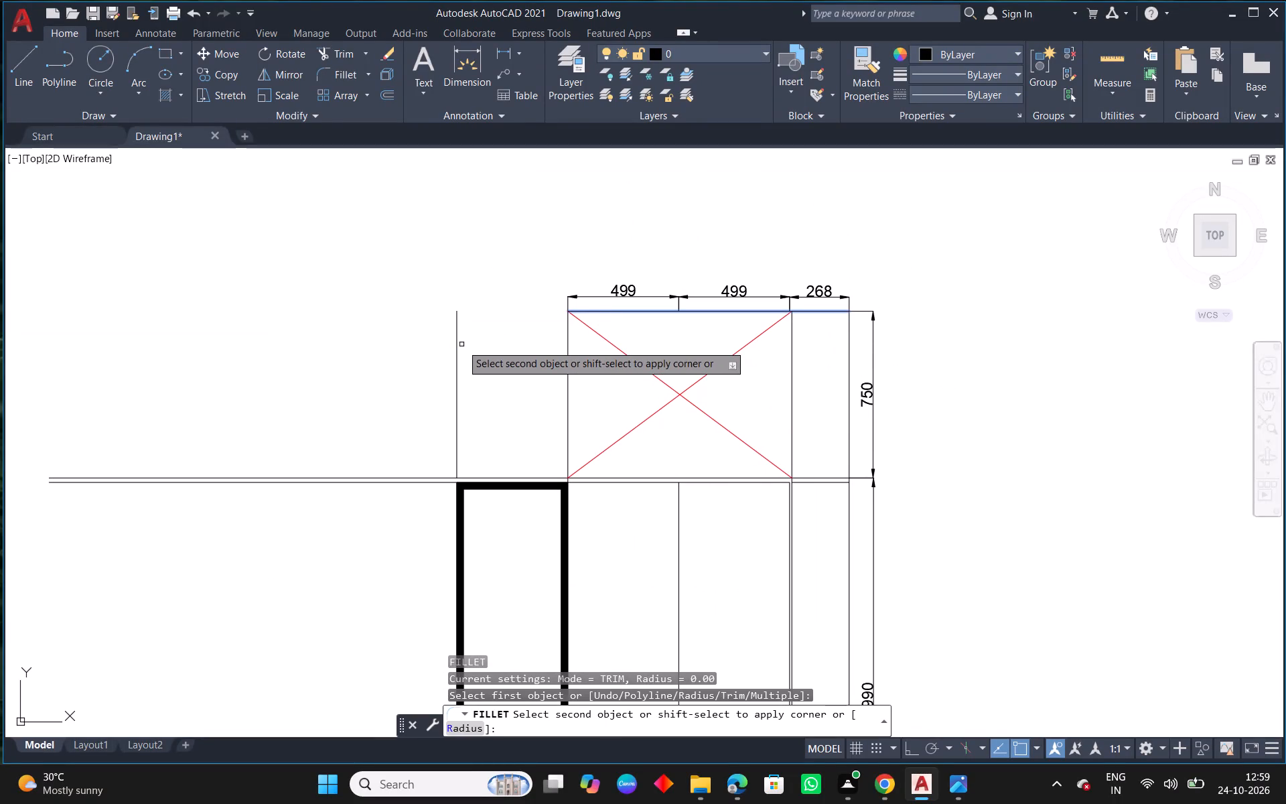
left_click(458, 346)
key("Escape")
scroll(527, 352, "down", 3)
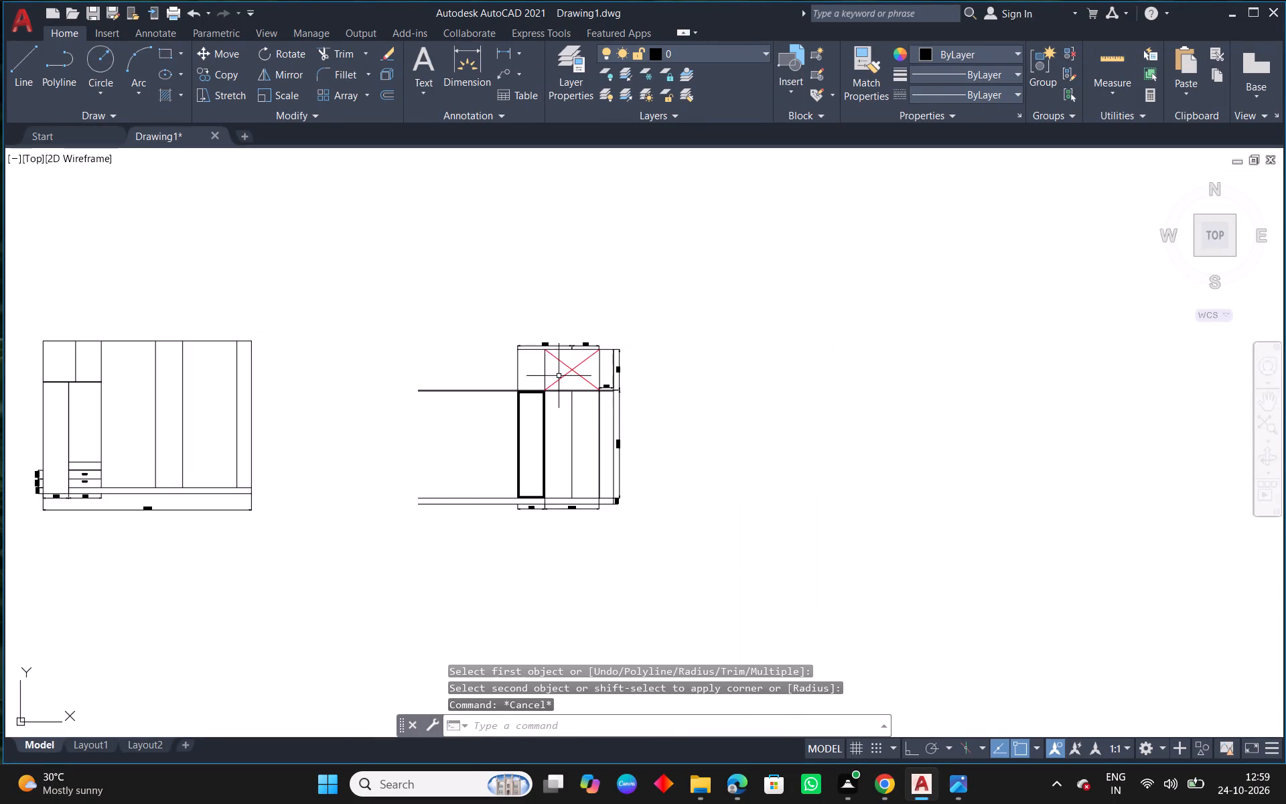
Stretch the outer end of the 999 loft dimension back to the crossed loft's top corner, making it 499.
scroll(549, 339, "up", 4)
left_click(514, 365)
left_click(324, 409)
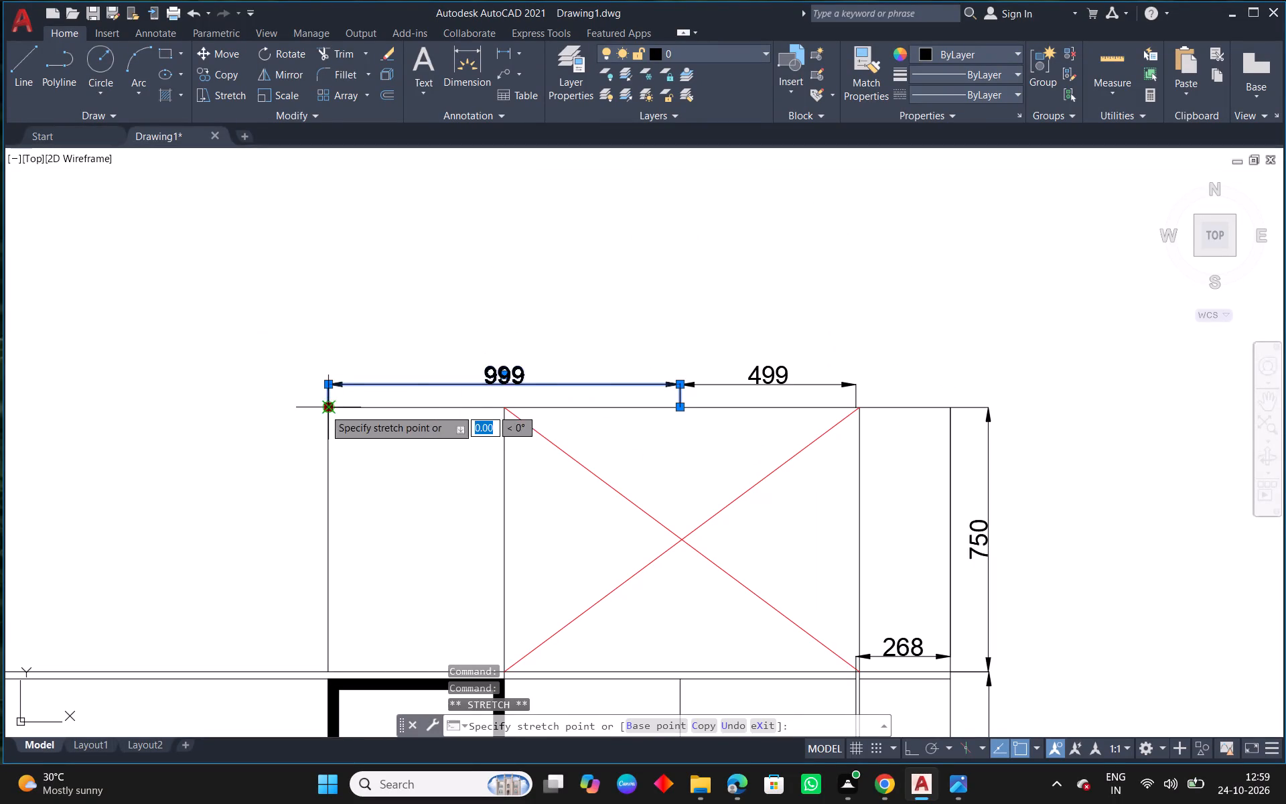
left_click(506, 408)
key("Escape")
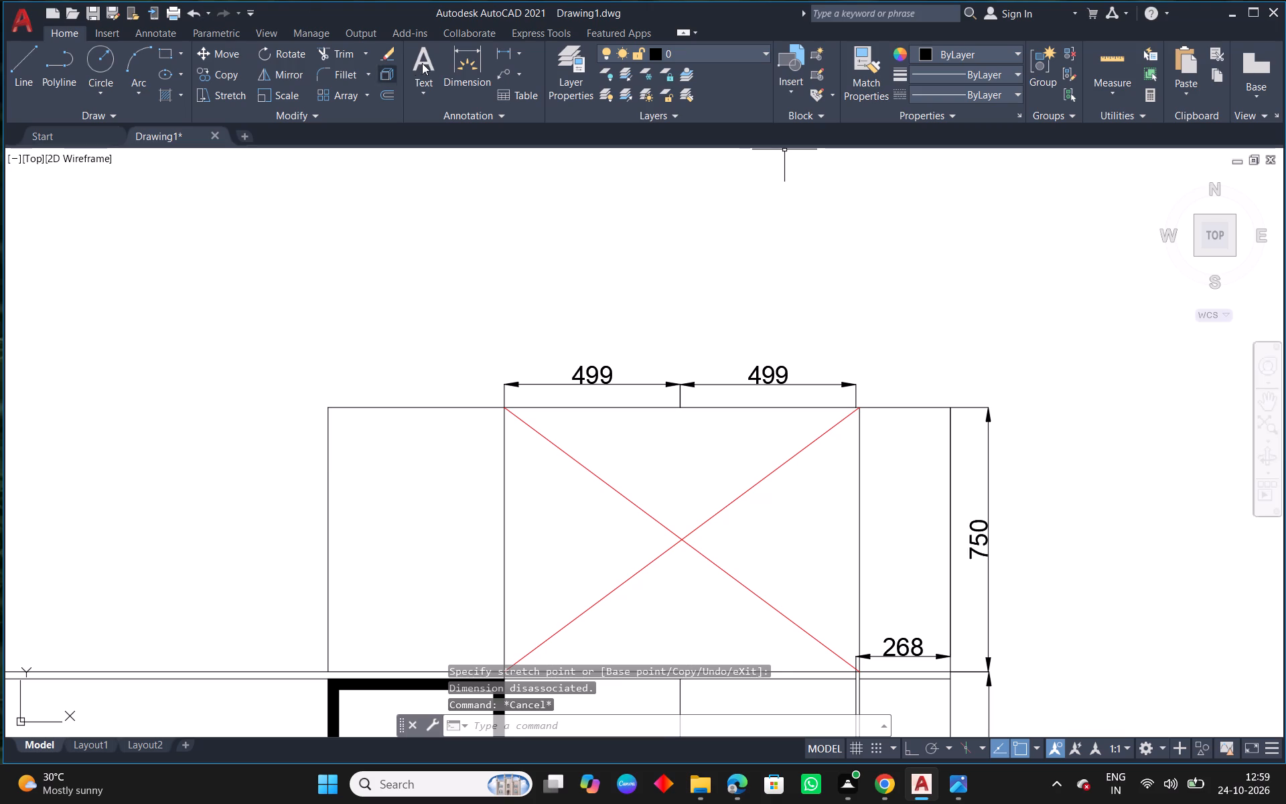
Dimension the 500 width of the loft compartment above the glass shutter, in line with the 499 dimensions.
left_click(470, 72)
left_click(327, 411)
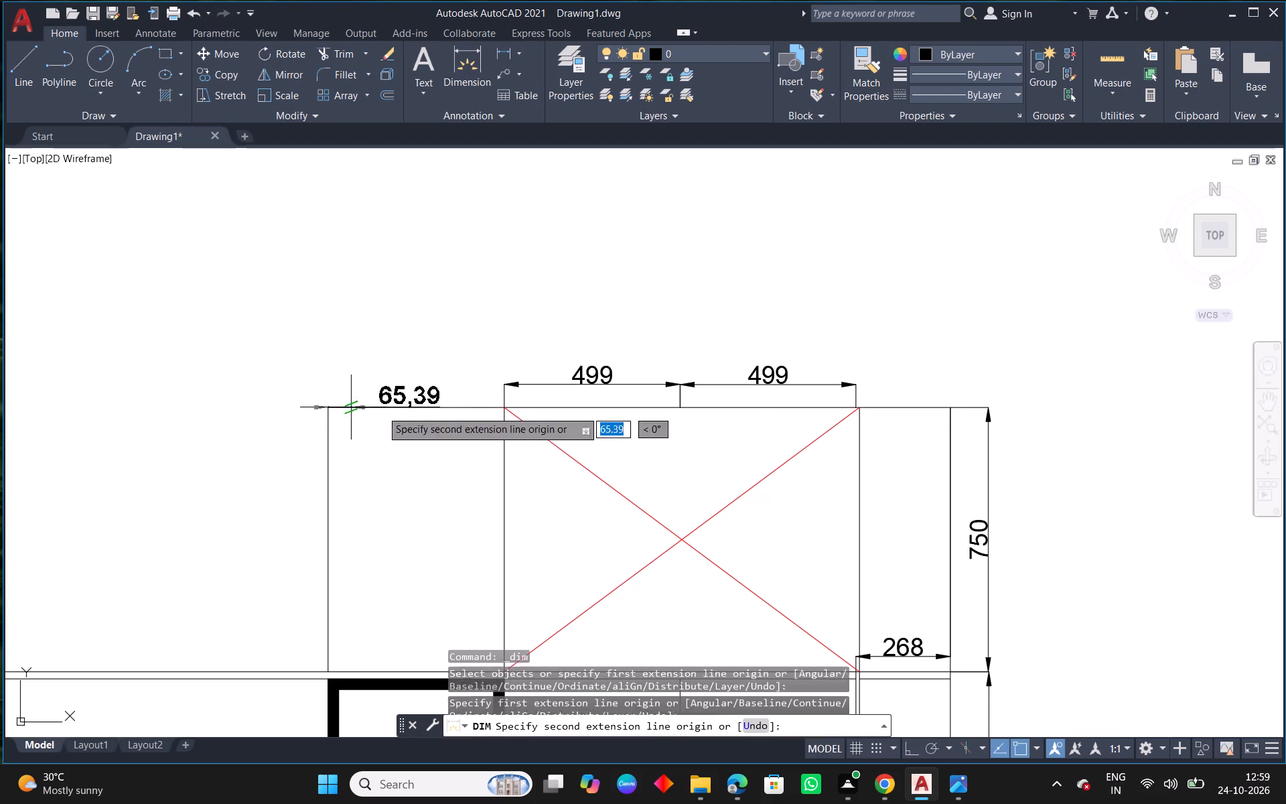
left_click(506, 409)
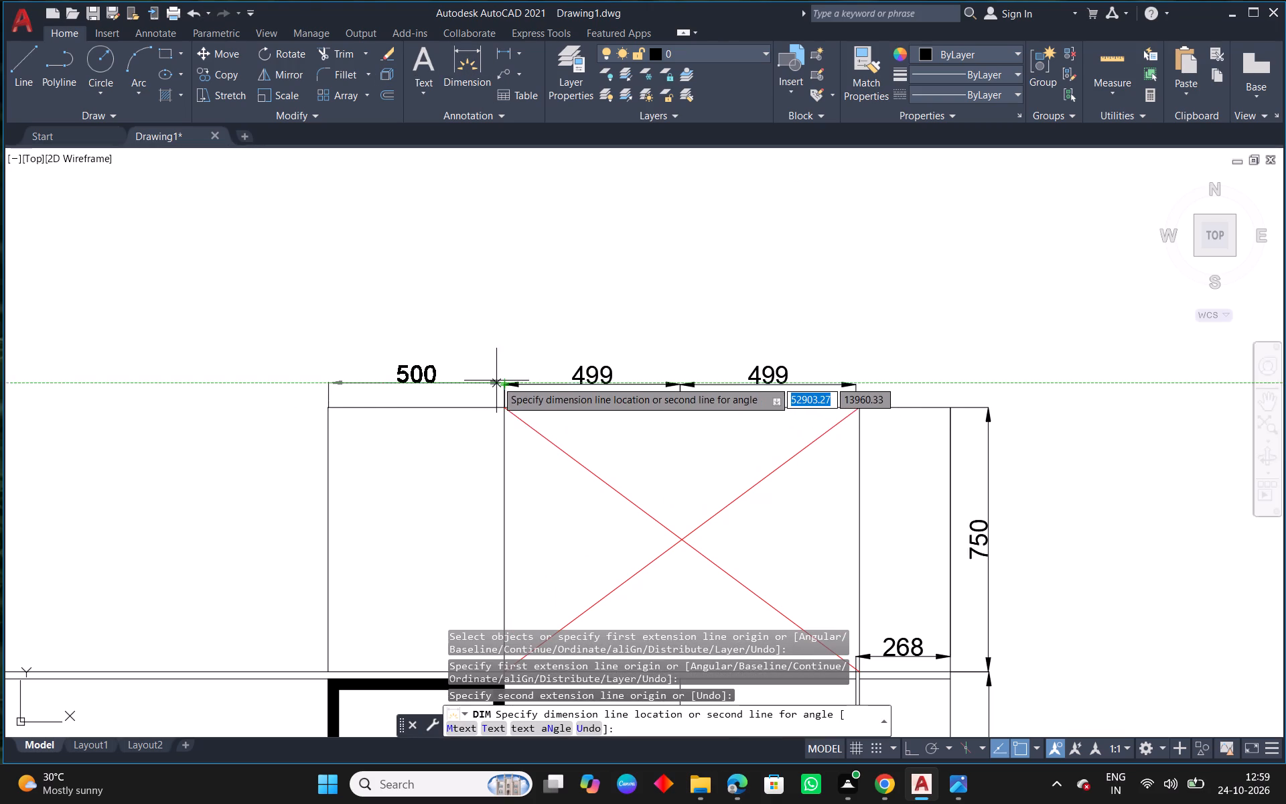
left_click(502, 385)
key("Escape")
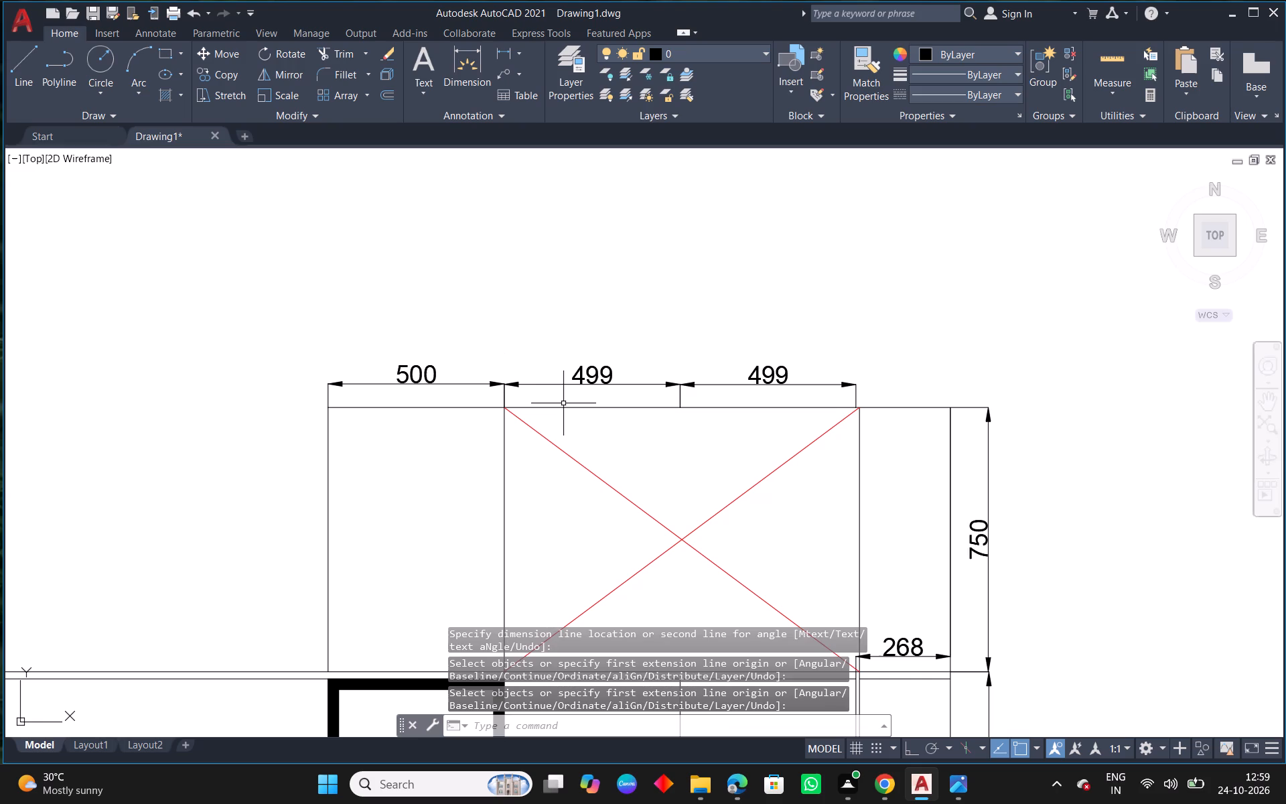
Examine the loft shutter divisions and their width dimensions in the reference outer elevation.
scroll(456, 440, "down", 2)
scroll(680, 531, "down", 1)
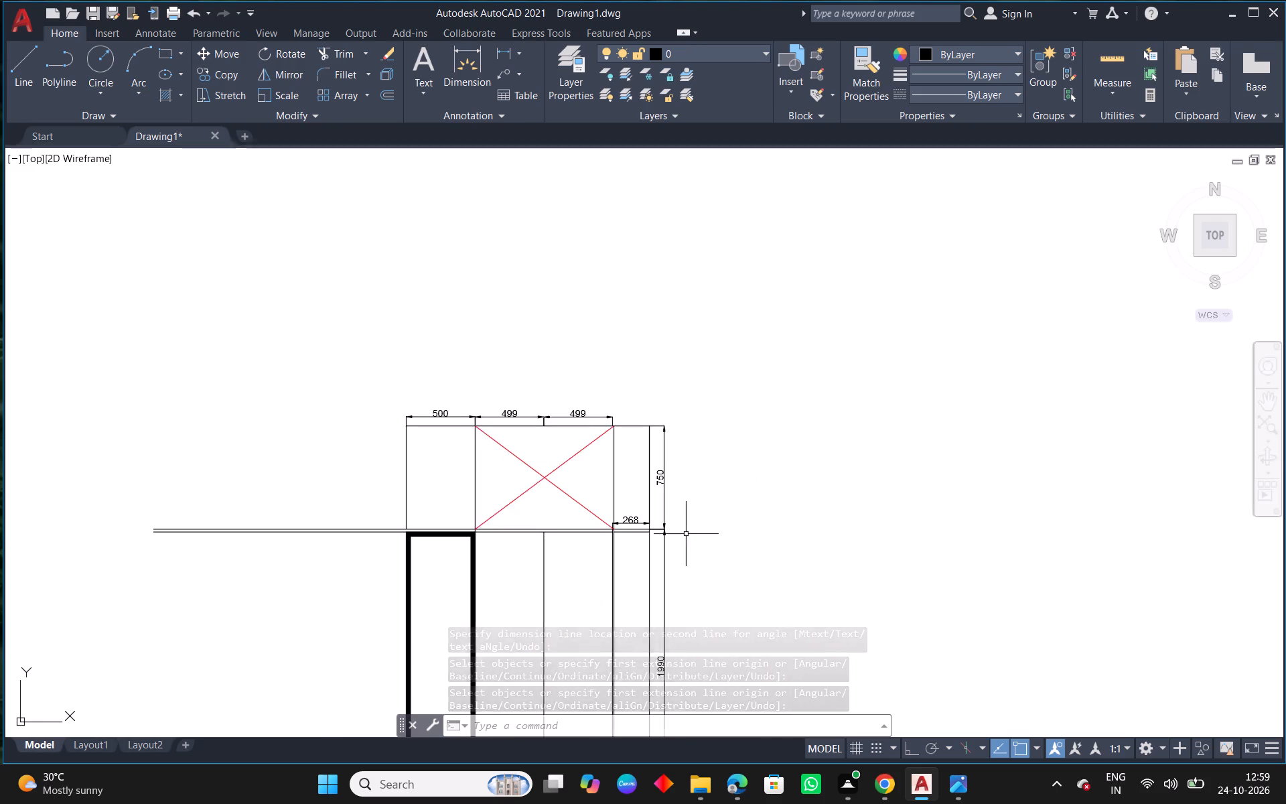
scroll(680, 531, "down", 1)
middle_click_drag(764, 503, 551, 408)
scroll(547, 408, "down", 3)
middle_click_drag(749, 353, 443, 464)
scroll(439, 465, "down", 3)
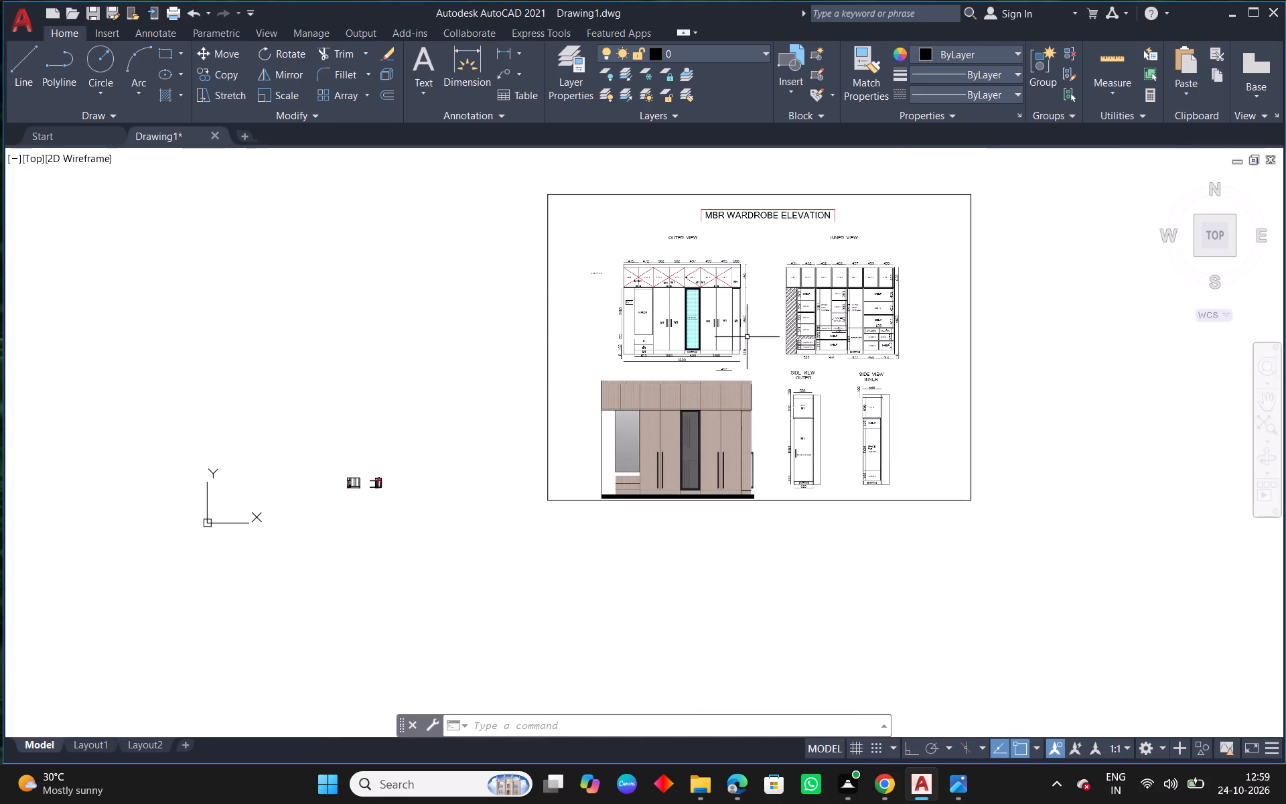
scroll(733, 300, "up", 2)
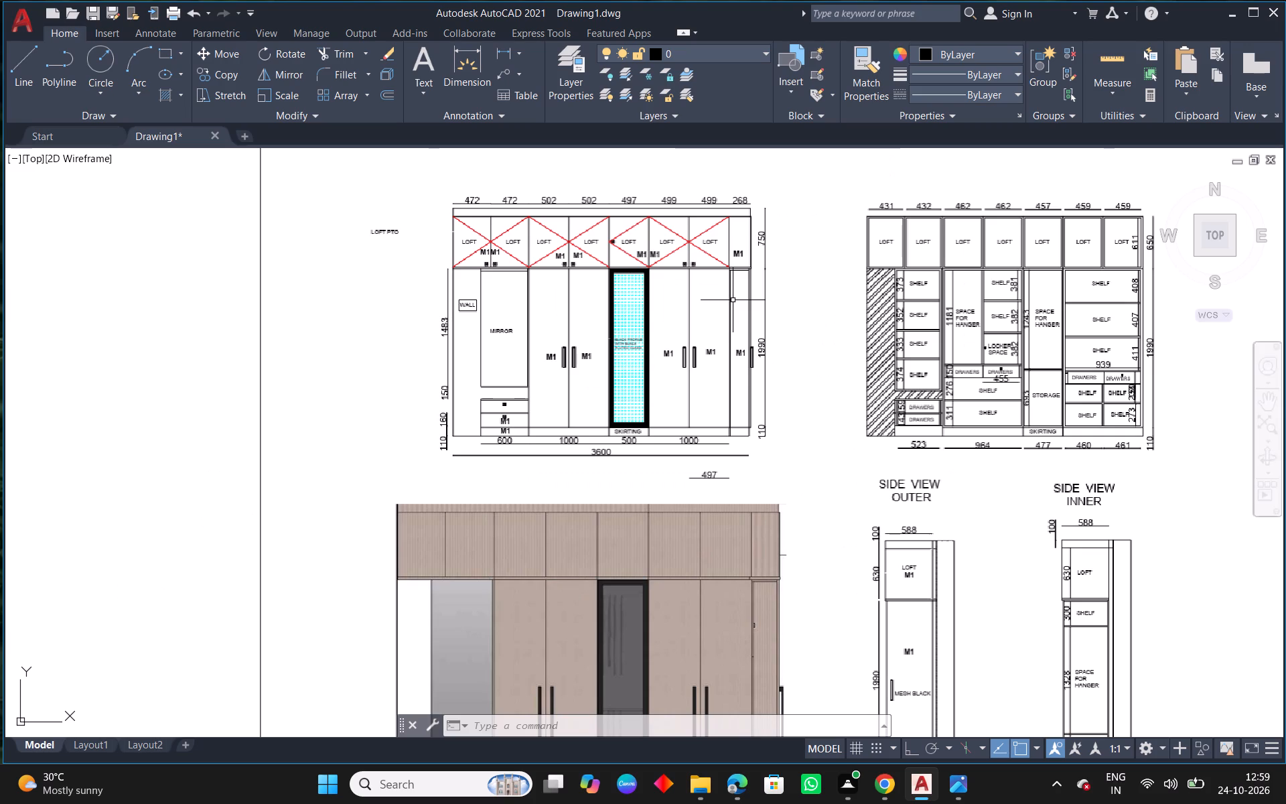
scroll(502, 250, "up", 2)
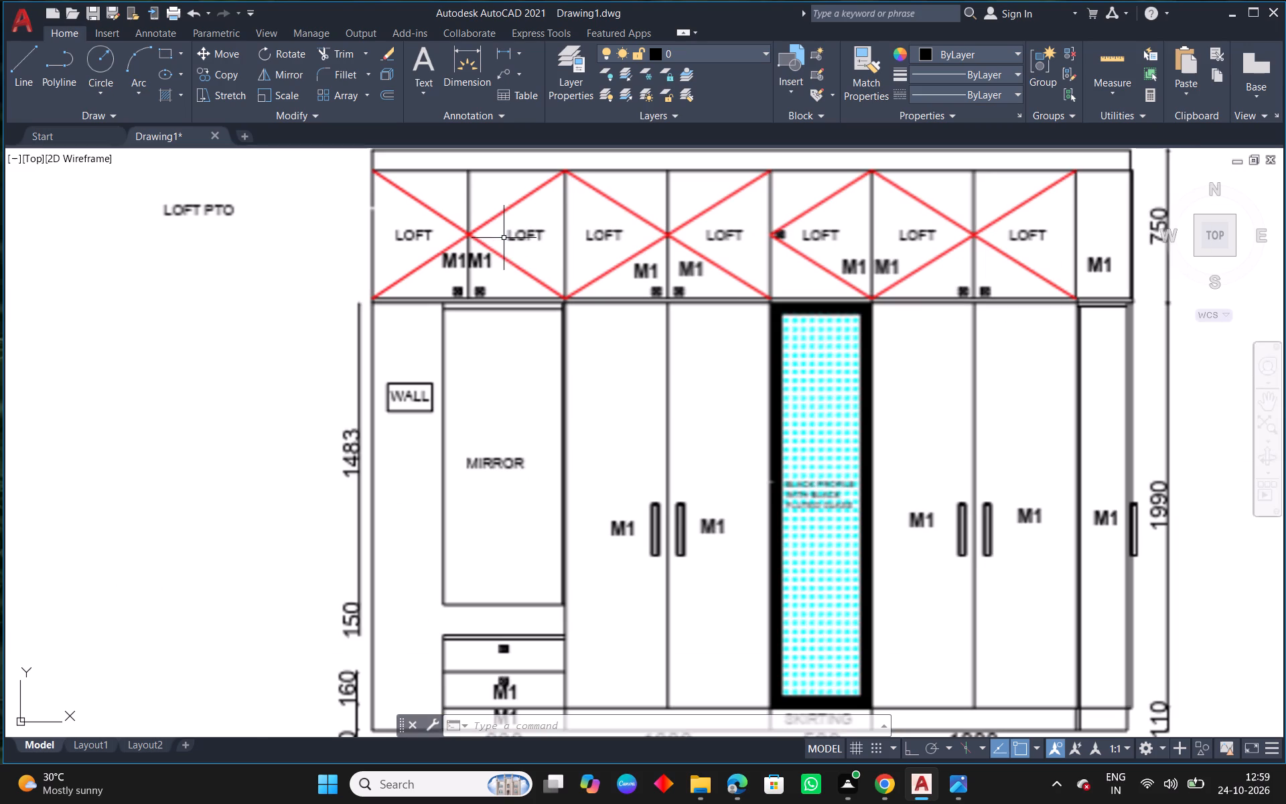
scroll(656, 299, "down", 3)
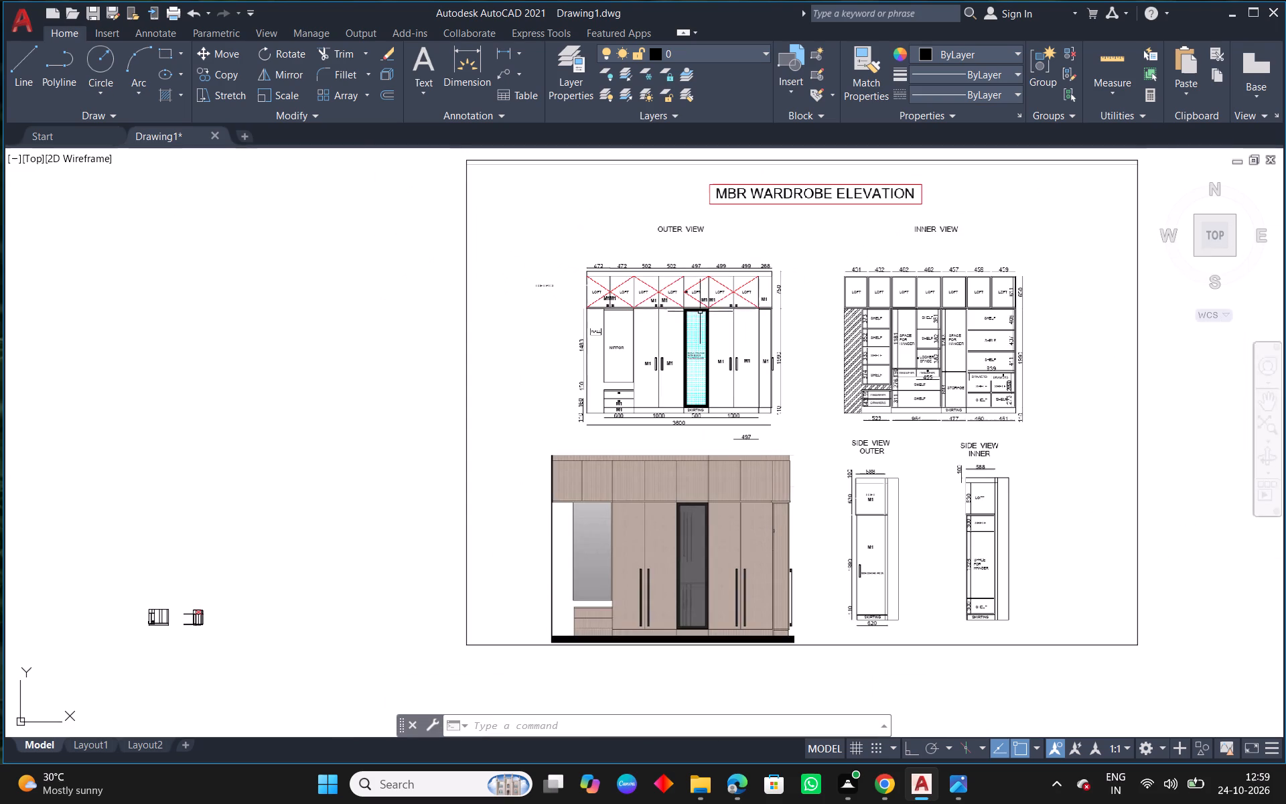
Offset the loft line at the outer edge of the 500-wide compartment 502 outward twice for two more loft divisions.
middle_click_drag(372, 519, 729, 283)
scroll(568, 375, "up", 3)
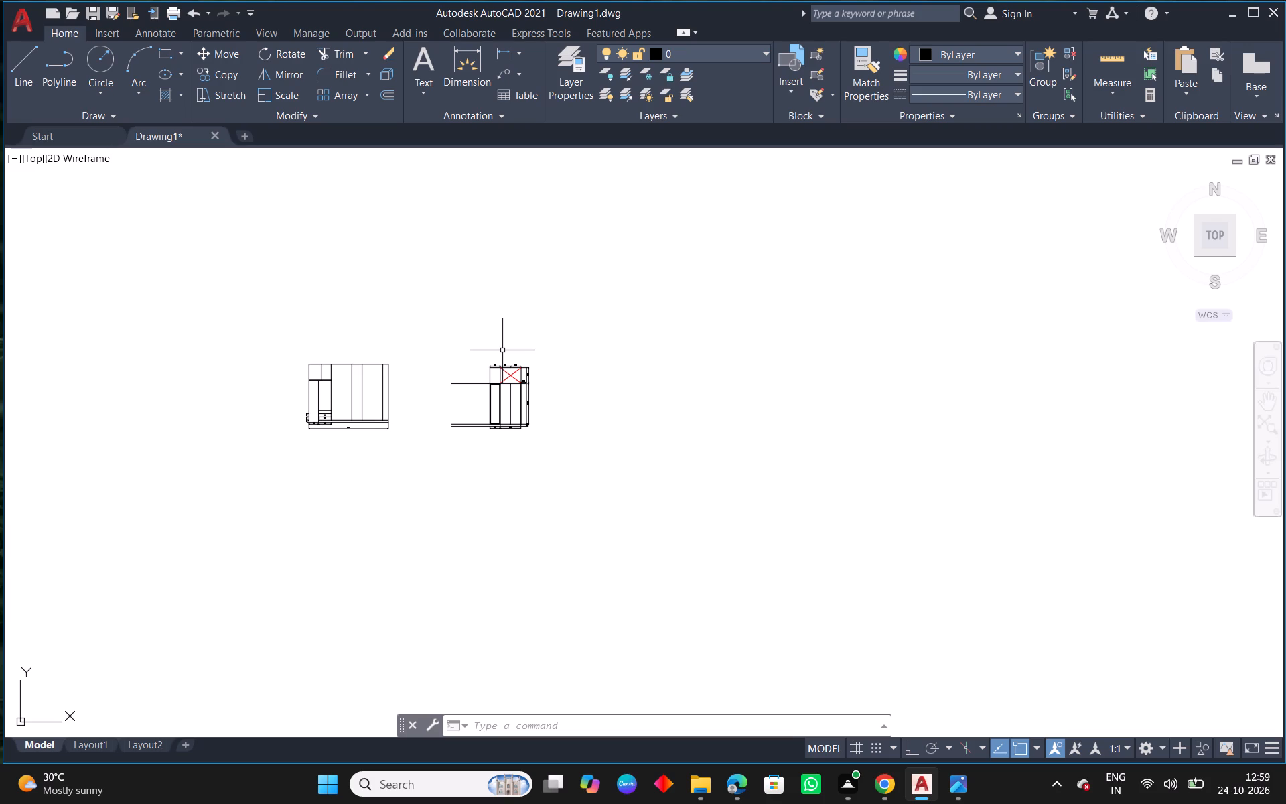
scroll(501, 380, "up", 3)
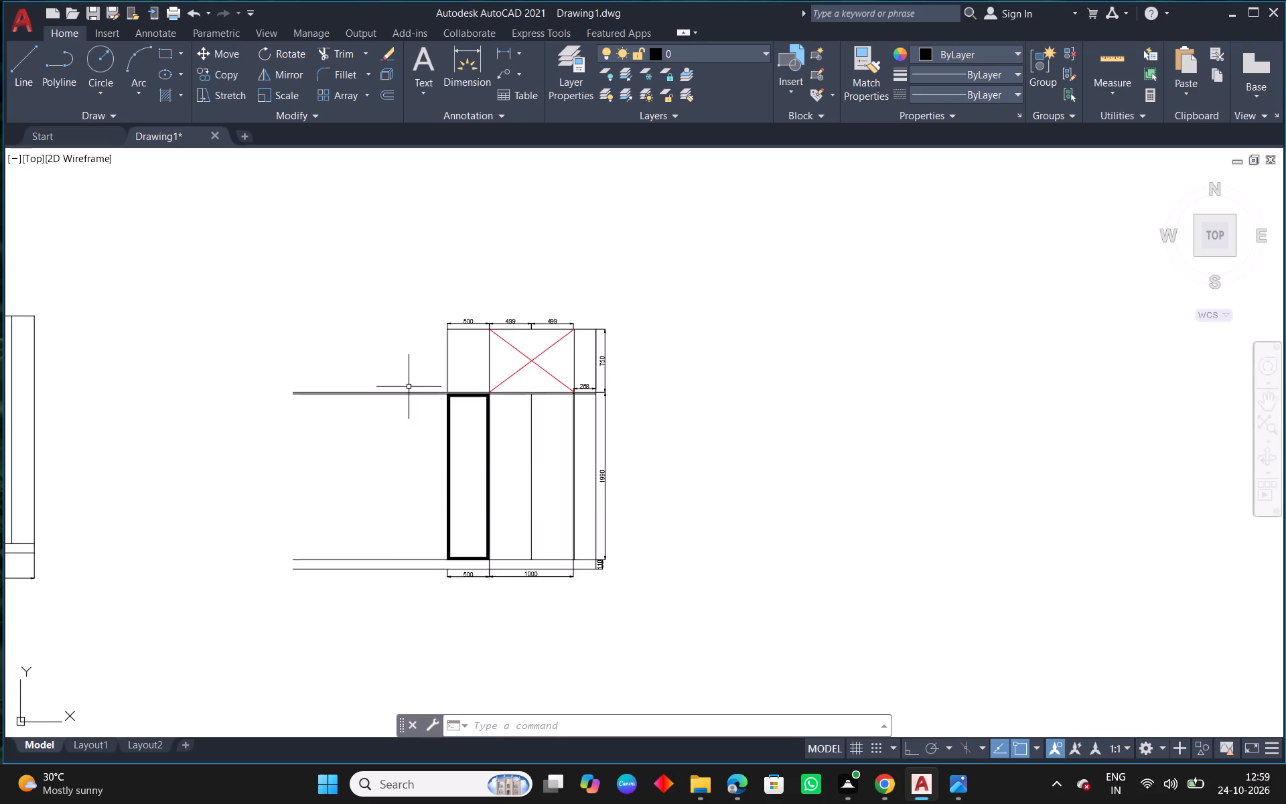
scroll(378, 346, "up", 2)
middle_click_drag(460, 409, 572, 410)
key("Escape")
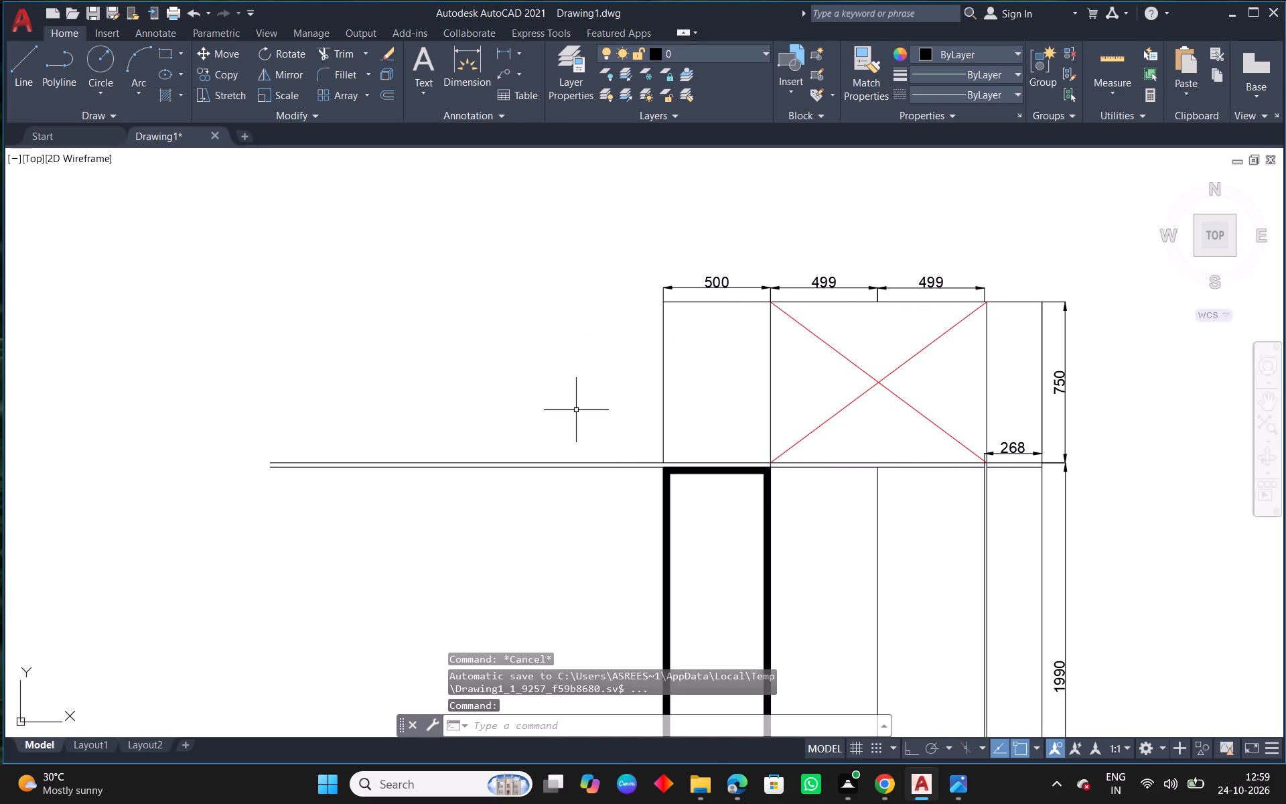
type("O 502")
key("Return")
left_click(666, 399)
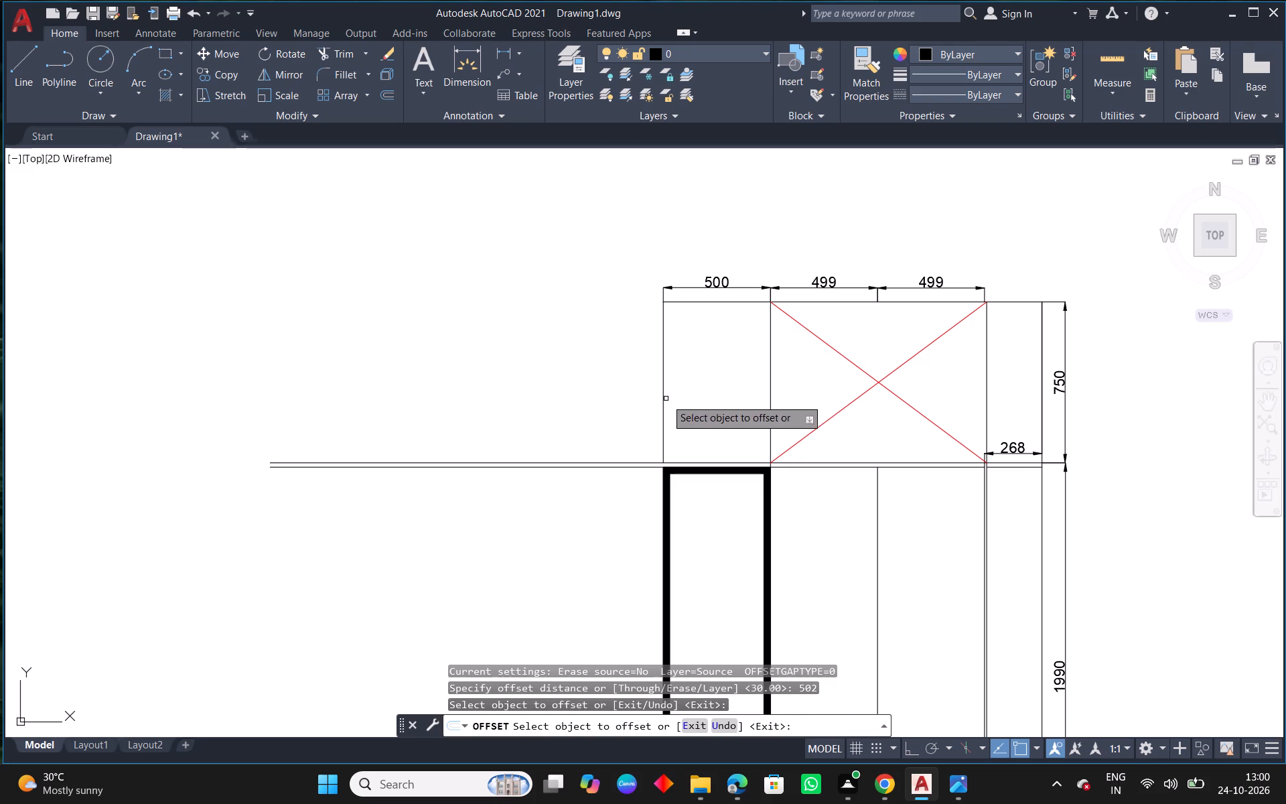
left_click_drag(663, 399, 654, 401)
left_click(585, 415)
left_click(553, 421)
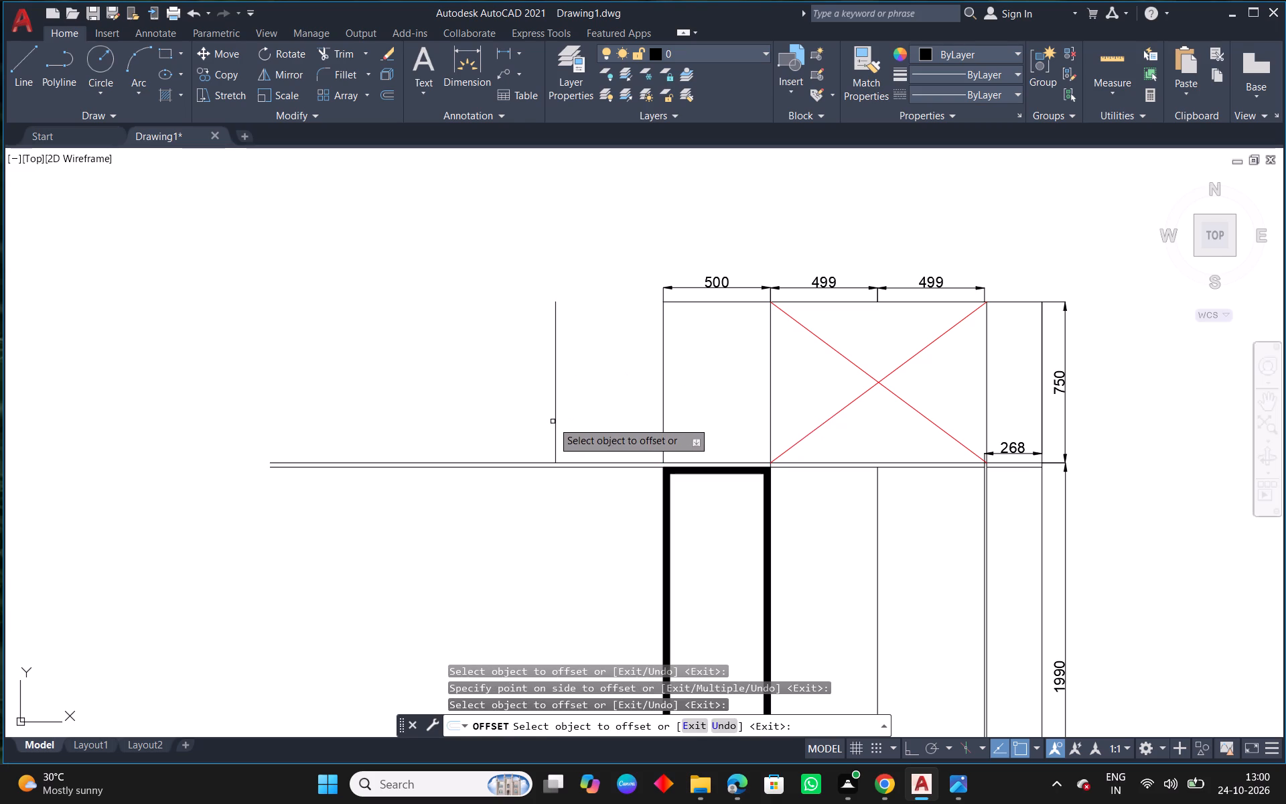
left_click(556, 417)
left_click(487, 426)
right_click(483, 339)
left_click(526, 348)
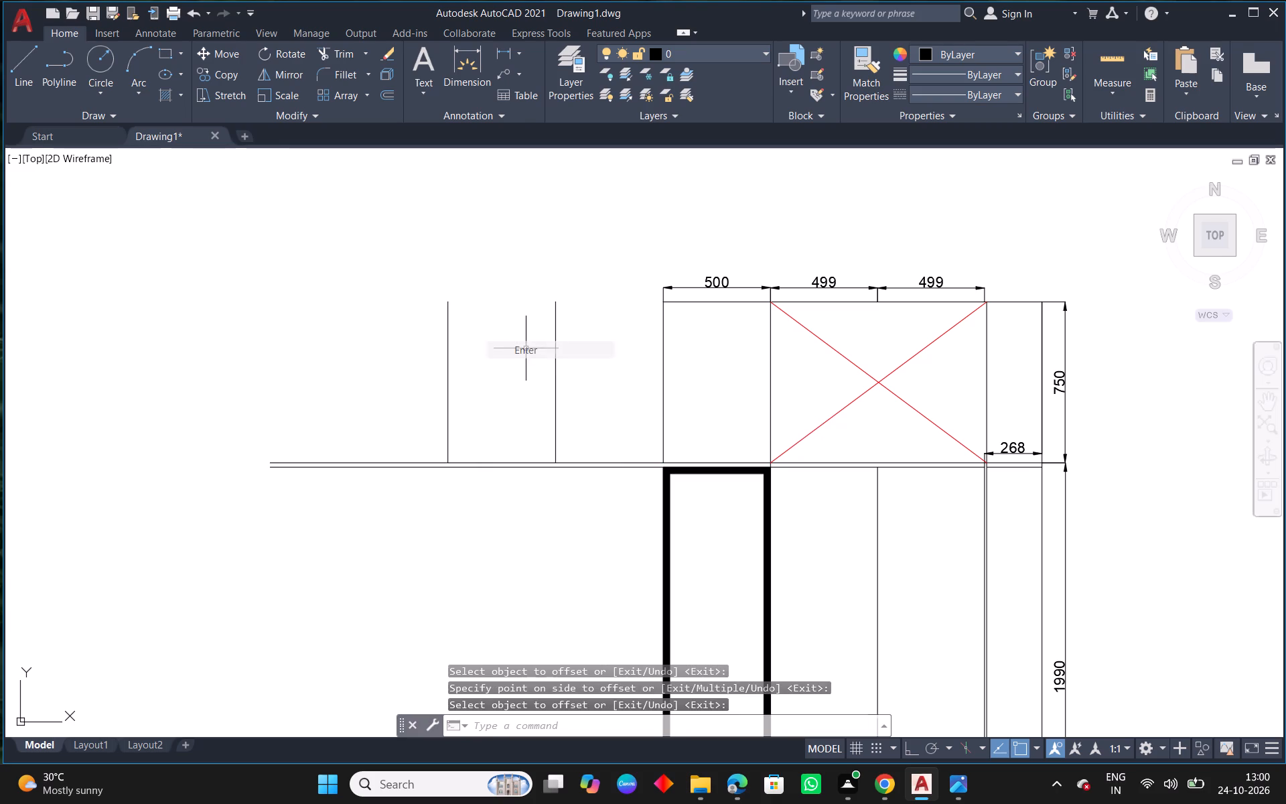
key("Escape")
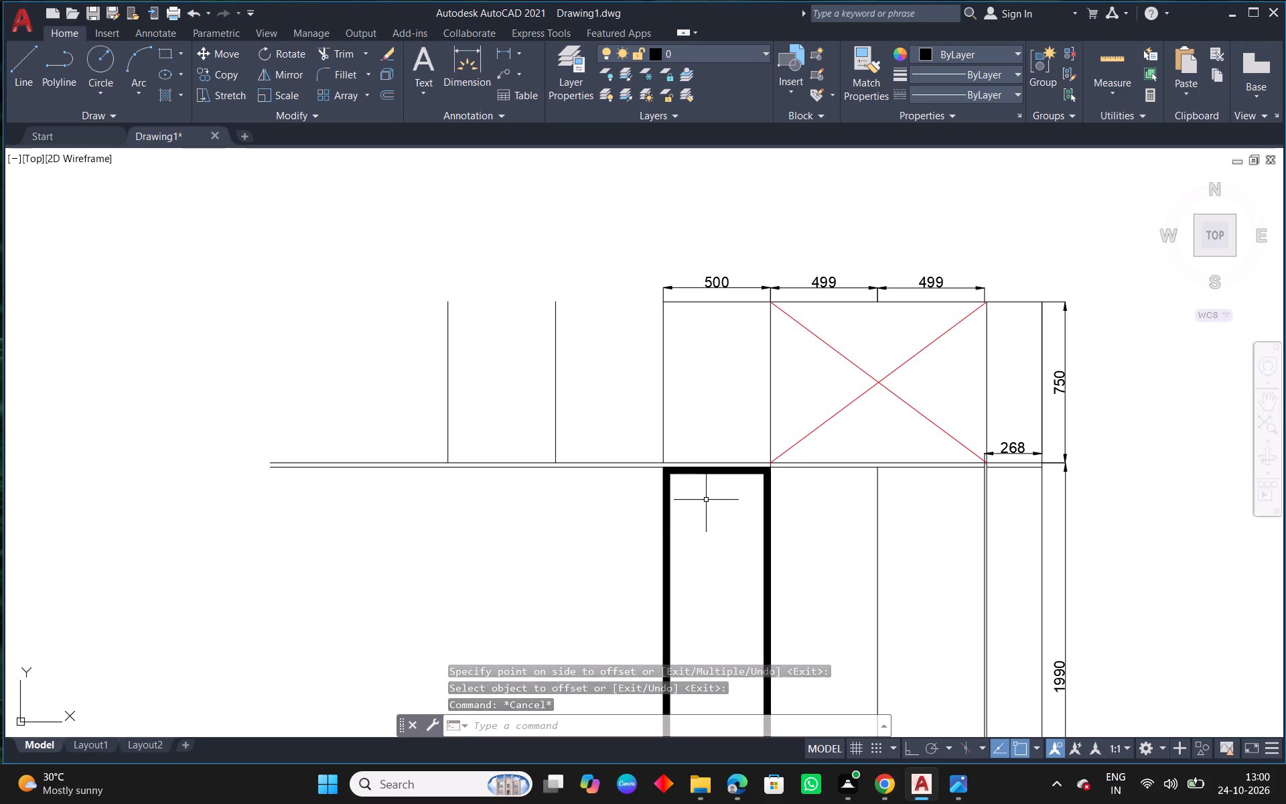
key("Escape")
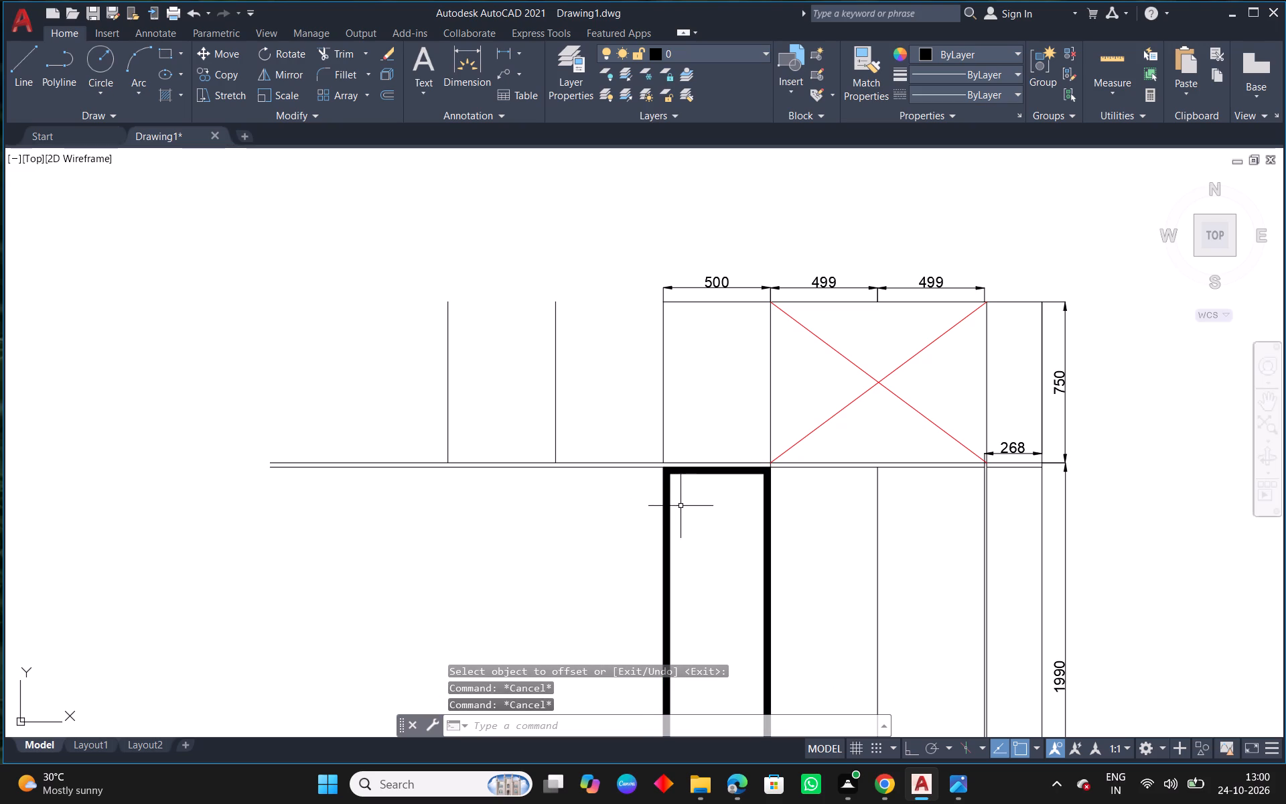
Examine the shutter widths beside the glass shutter in the reference outer elevation.
scroll(557, 413, "down", 3)
middle_click_drag(731, 486, 685, 502)
scroll(691, 499, "down", 2)
scroll(776, 414, "down", 2)
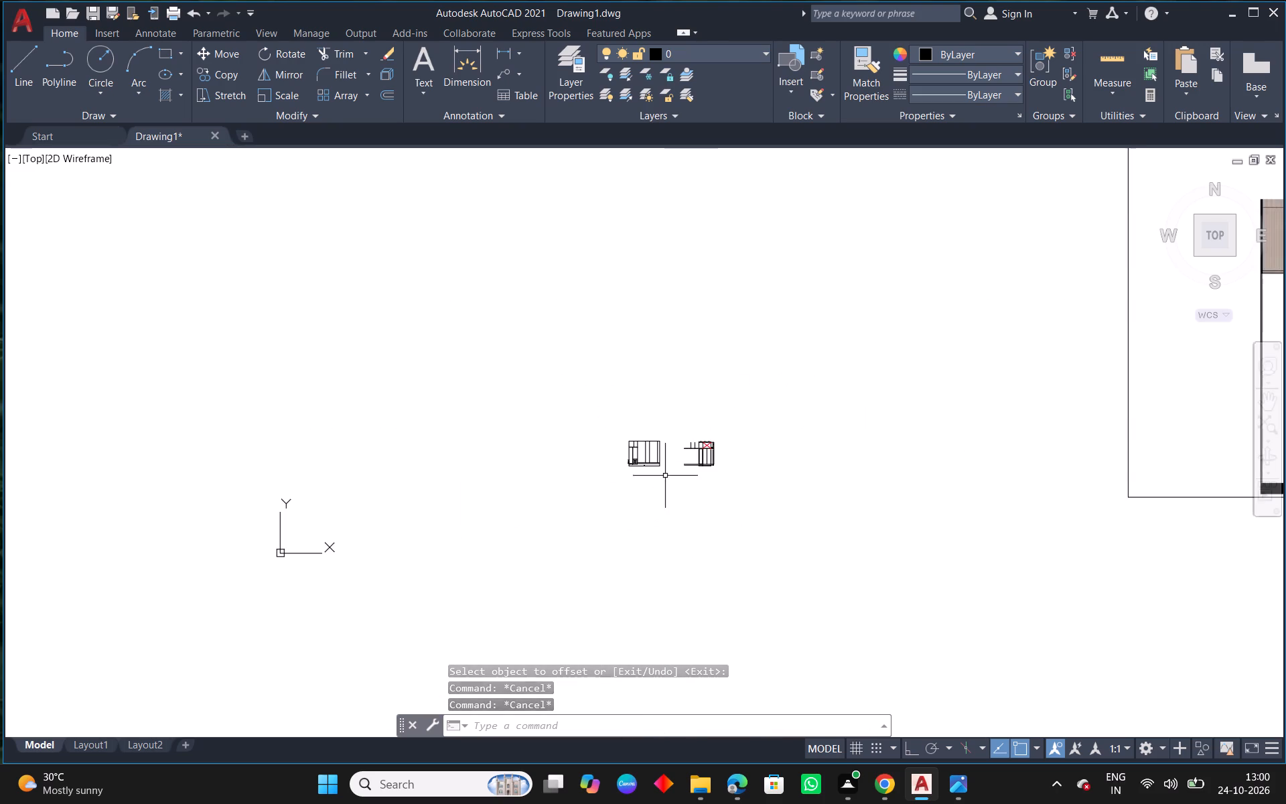
middle_click_drag(831, 379, 464, 543)
scroll(465, 543, "down", 3)
scroll(635, 443, "up", 3)
scroll(522, 537, "up", 2)
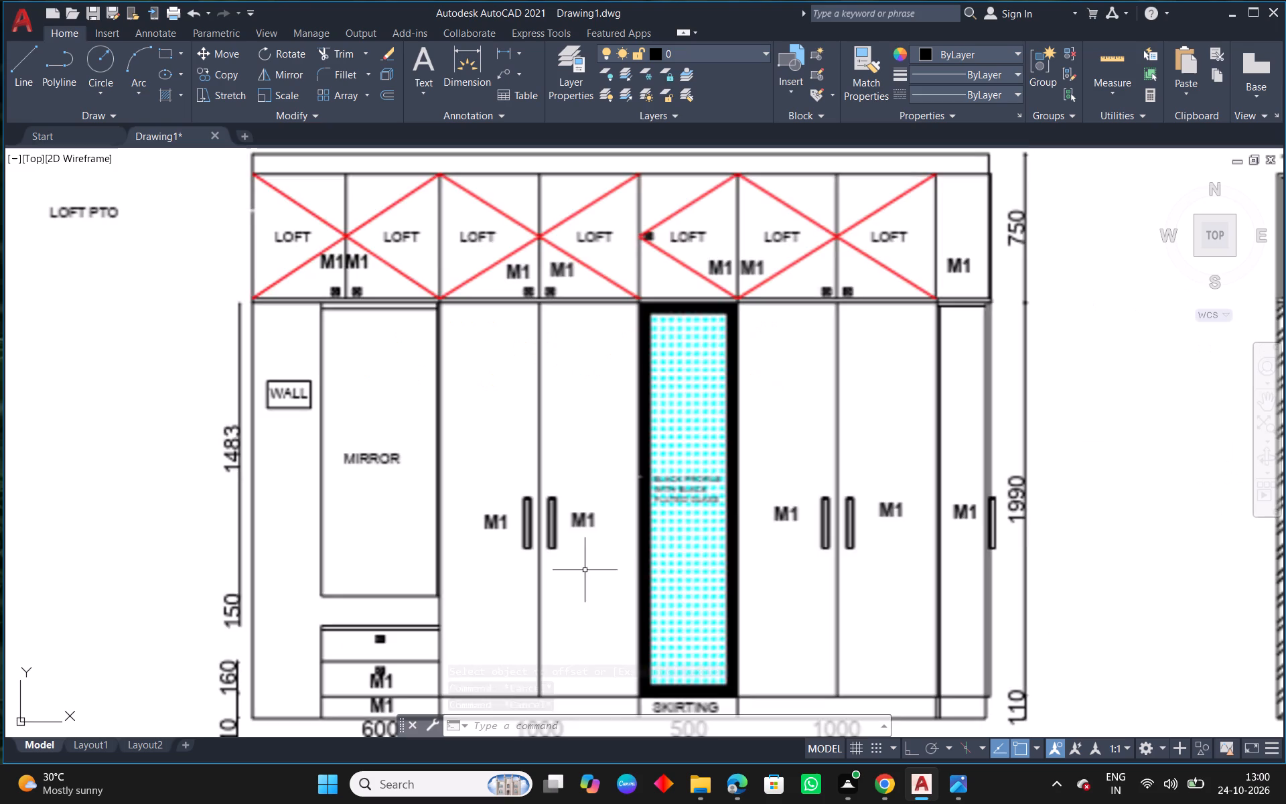
middle_click_drag(605, 543, 664, 370)
scroll(656, 370, "down", 3)
middle_click_drag(482, 539, 699, 456)
scroll(360, 546, "up", 3)
scroll(486, 525, "up", 3)
Offset the glass-shutter frame's outer vertical edge 1000 outward to mark the far side of the next shutter pair.
key("Escape")
type("O 1000")
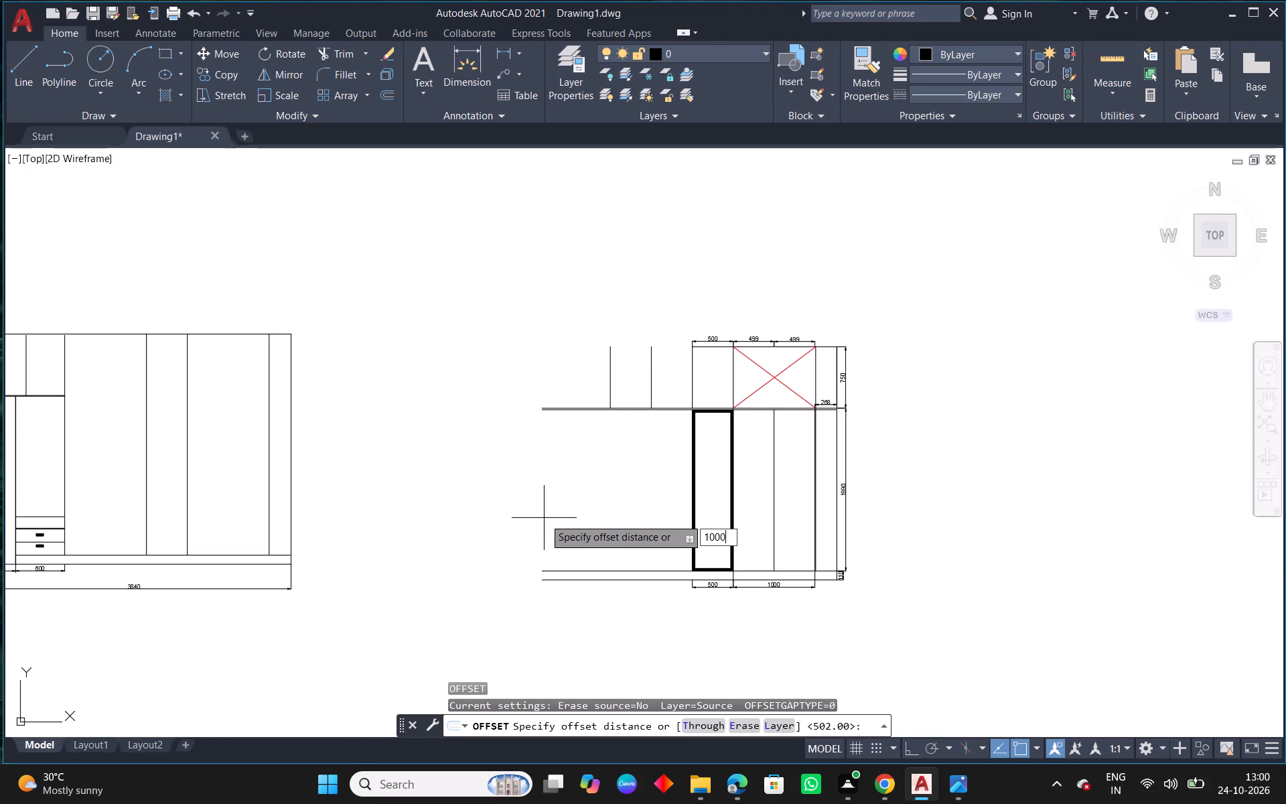
key("Return")
scroll(688, 598, "up", 1)
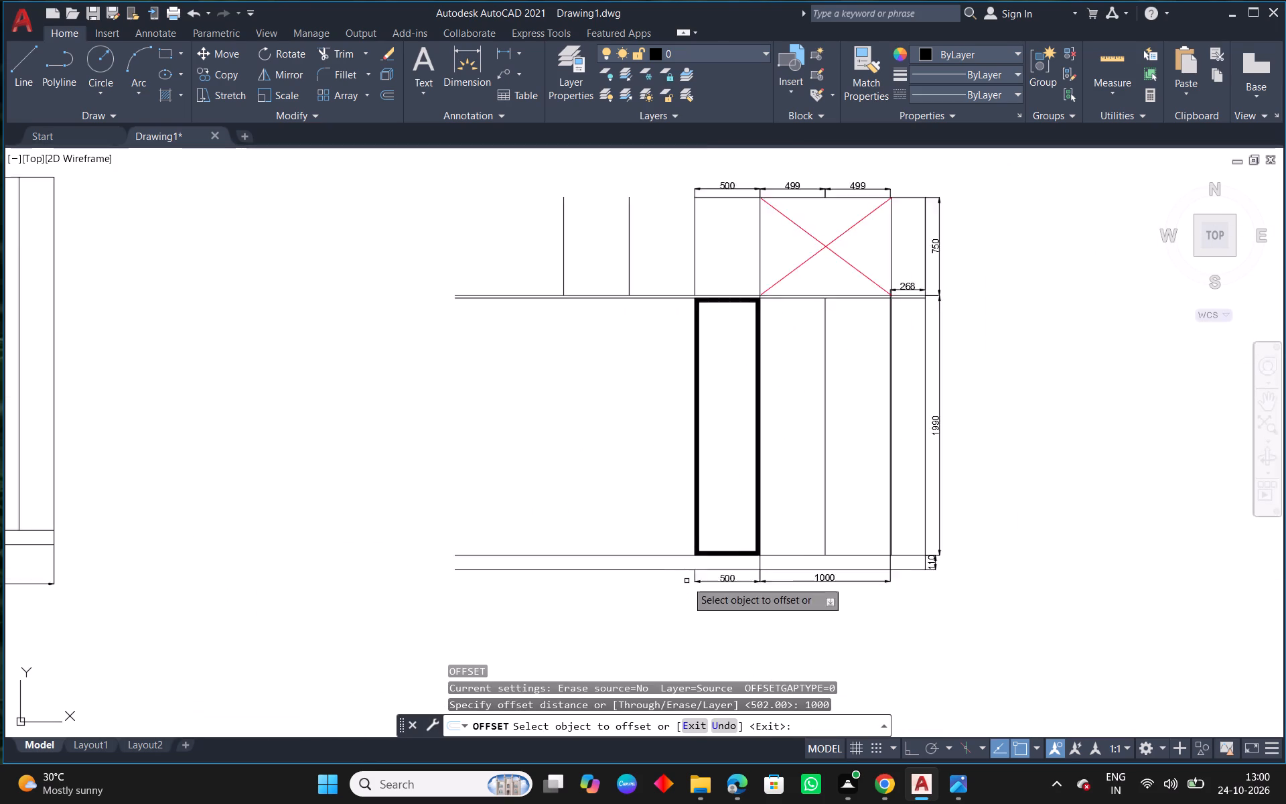
scroll(687, 581, "up", 1)
left_click(699, 518)
left_click(625, 524)
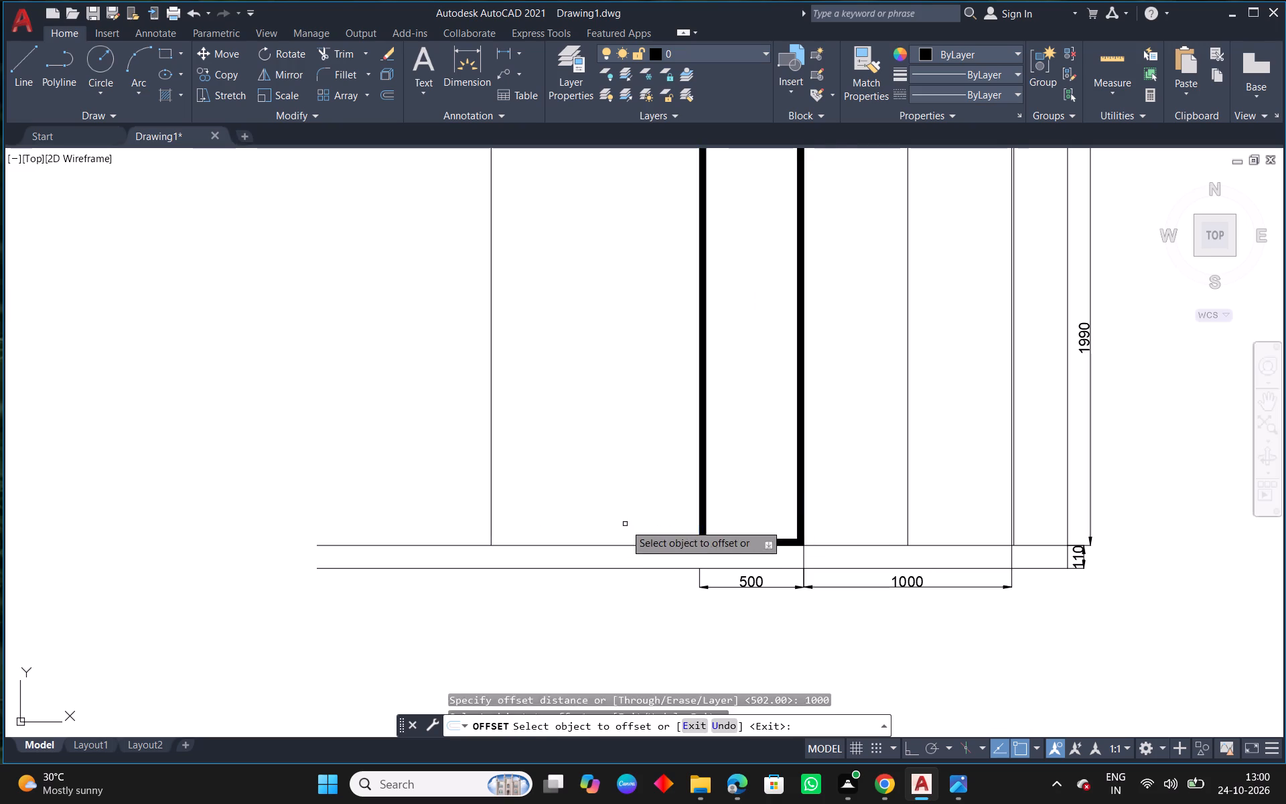
scroll(512, 536, "down", 3)
scroll(510, 452, "up", 3)
key("Escape")
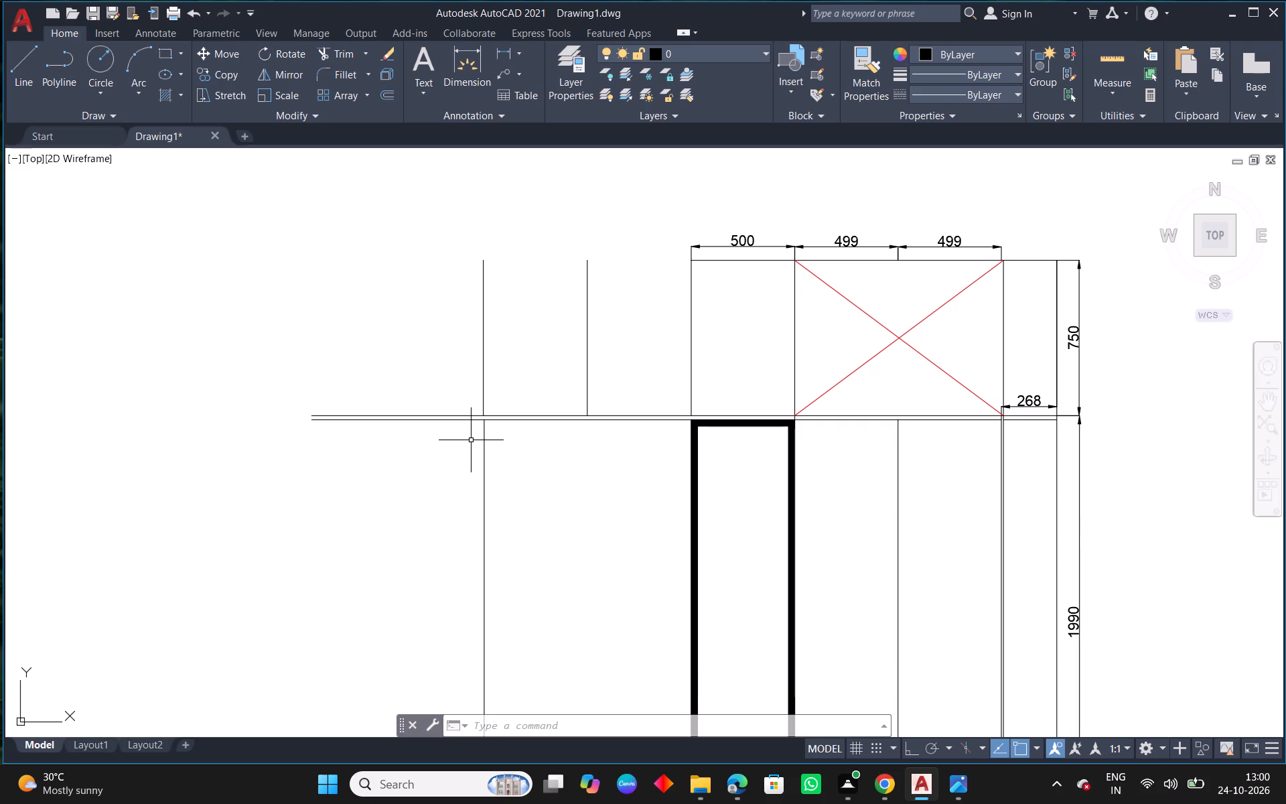
Examine the reference outer elevation for the division and handles of the 1000-wide shutter pair beside the glass shutter.
scroll(489, 472, "down", 2)
middle_click_drag(584, 527, 522, 370)
scroll(516, 374, "down", 3)
middle_click_drag(619, 396, 508, 535)
scroll(508, 535, "down", 3)
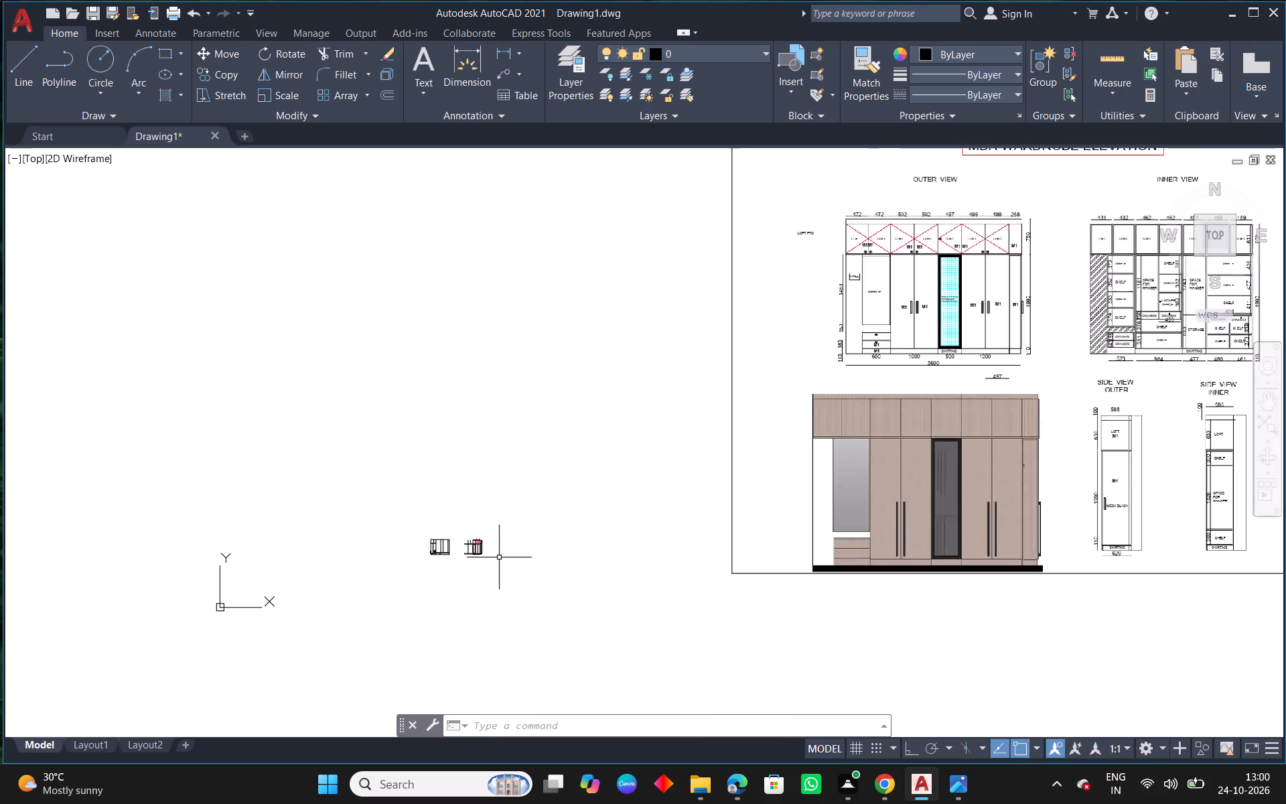
scroll(502, 553, "down", 3)
scroll(756, 388, "up", 4)
middle_click_drag(551, 596, 630, 514)
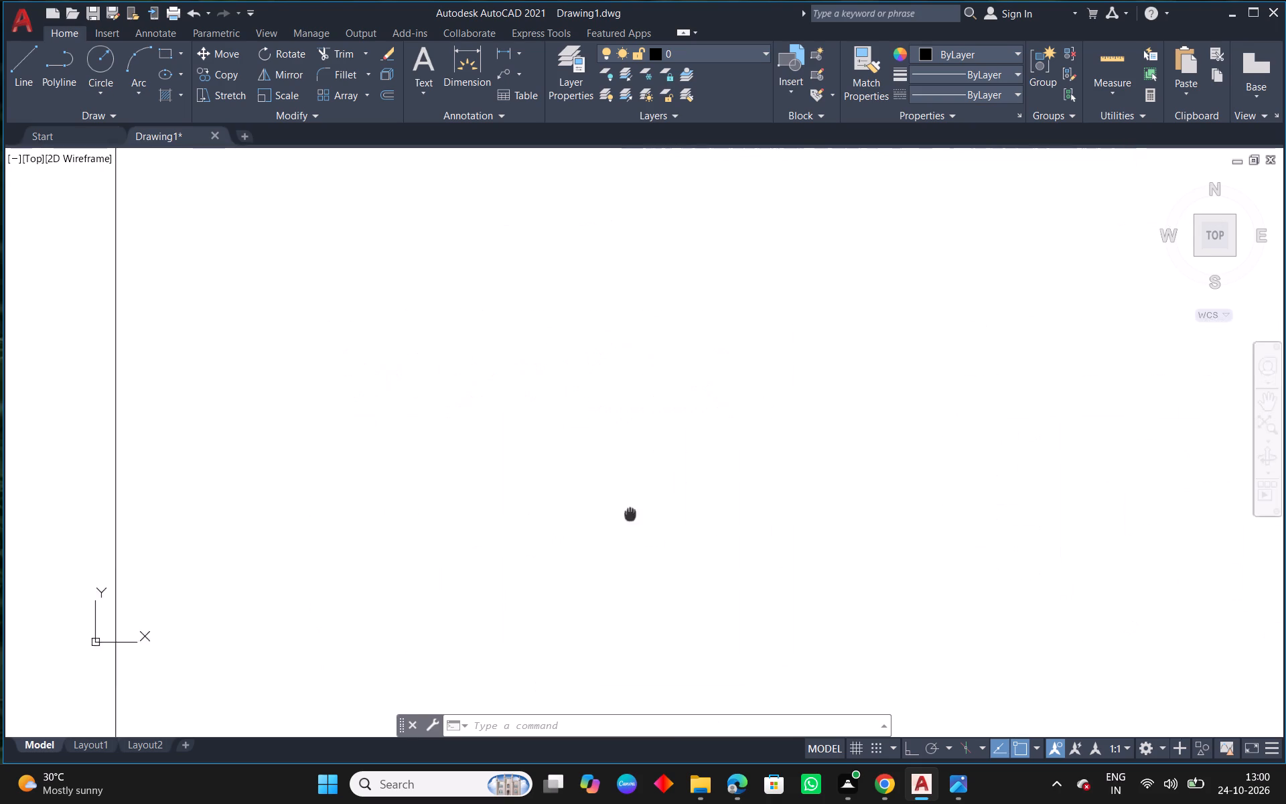
middle_click_drag(630, 514, 638, 504)
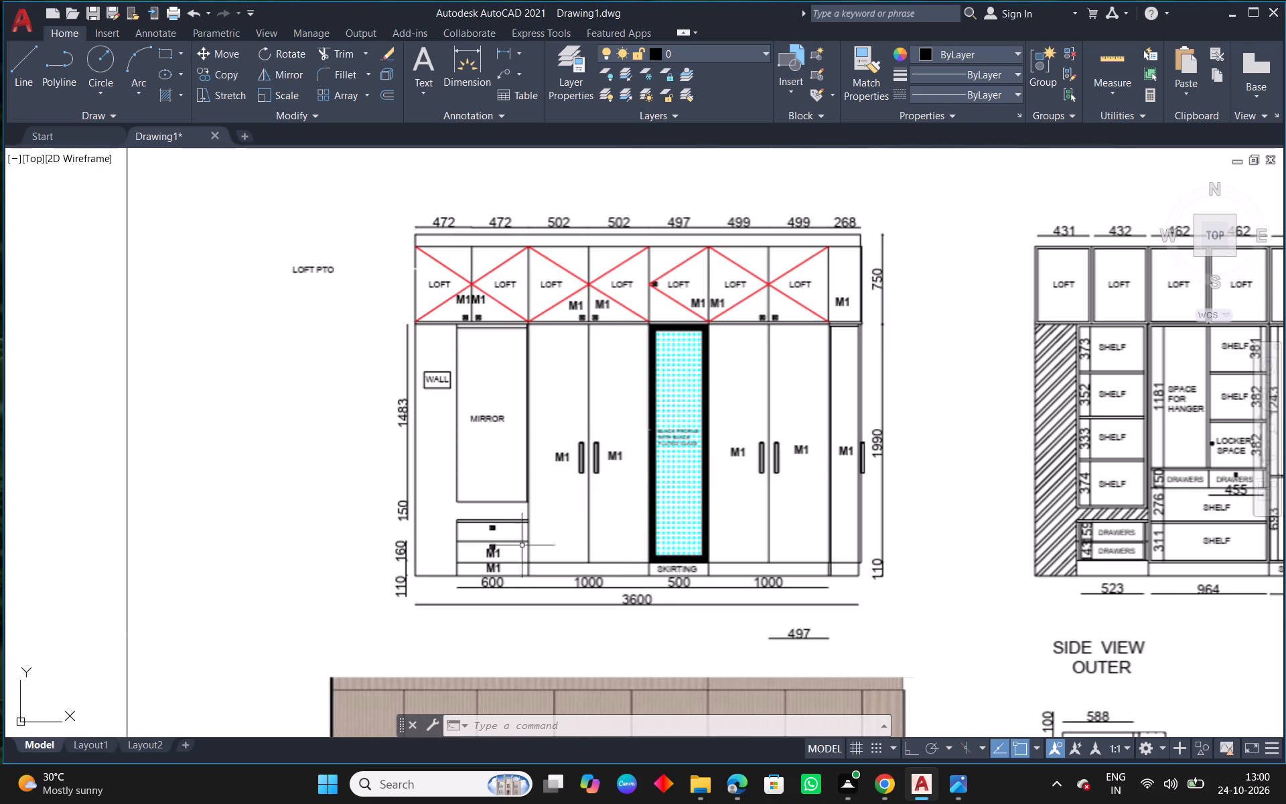
middle_click_drag(519, 531, 818, 395)
middle_click_drag(484, 539, 796, 397)
scroll(785, 391, "down", 2)
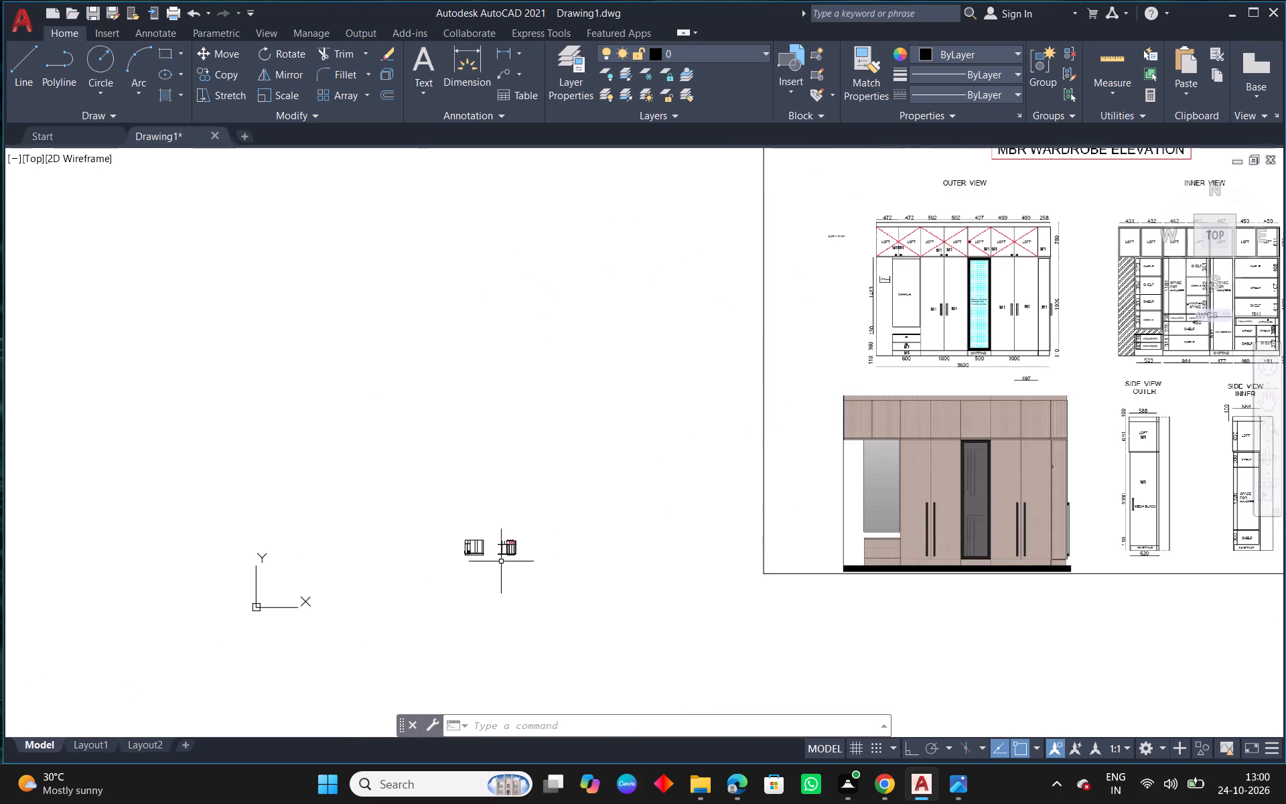
scroll(494, 561, "up", 3)
scroll(552, 521, "up", 3)
scroll(471, 519, "up", 2)
middle_click_drag(440, 450, 524, 476)
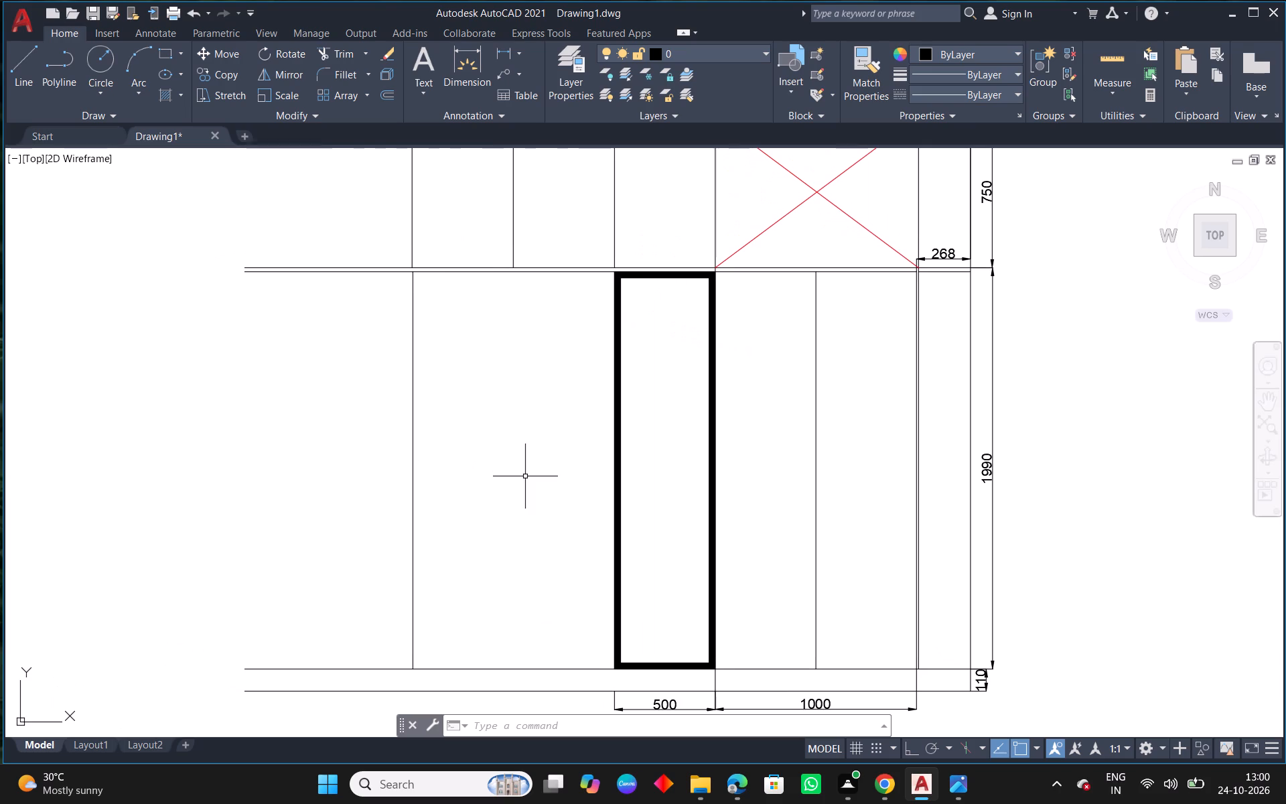
Draw a vertical line from the bottom of the middle loft division down to the skirting line, splitting the 1000-wide shutter pair.
type("L")
key("space")
left_click(510, 266)
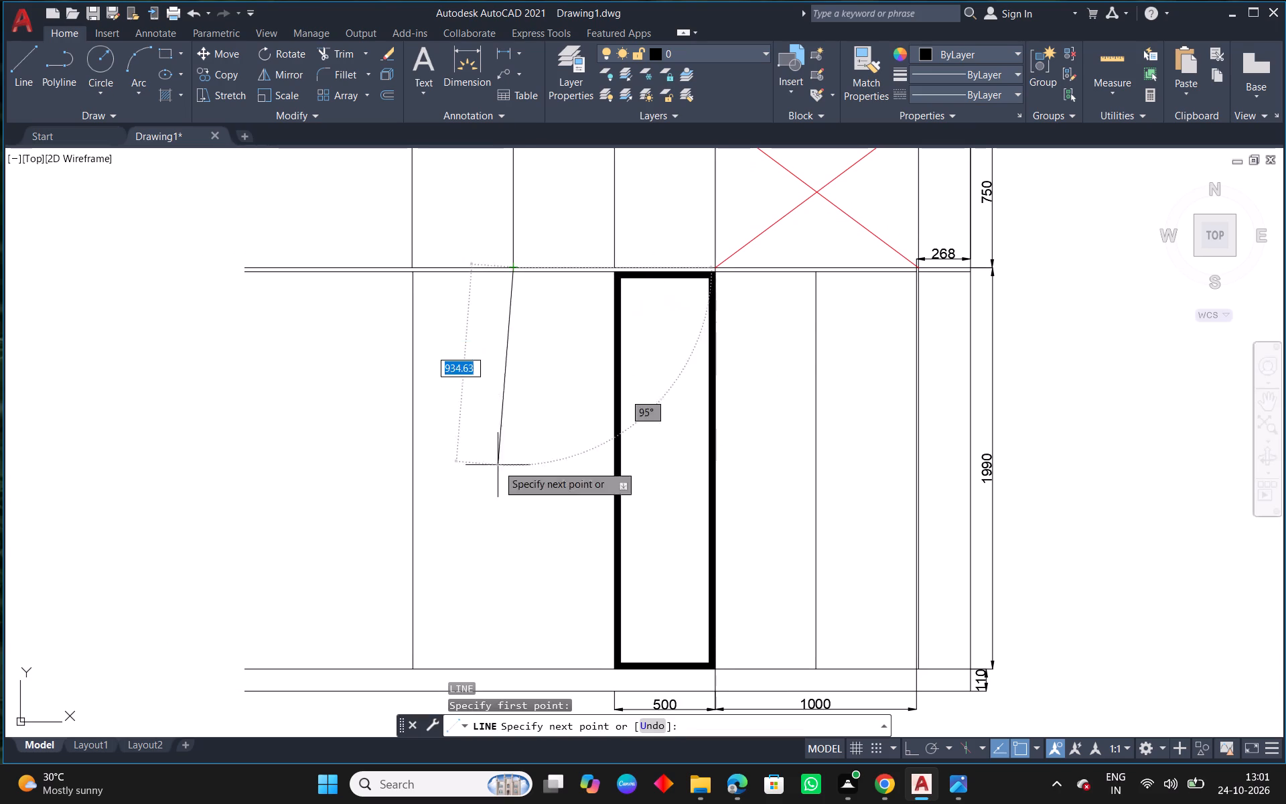
left_click(508, 673)
key("Escape")
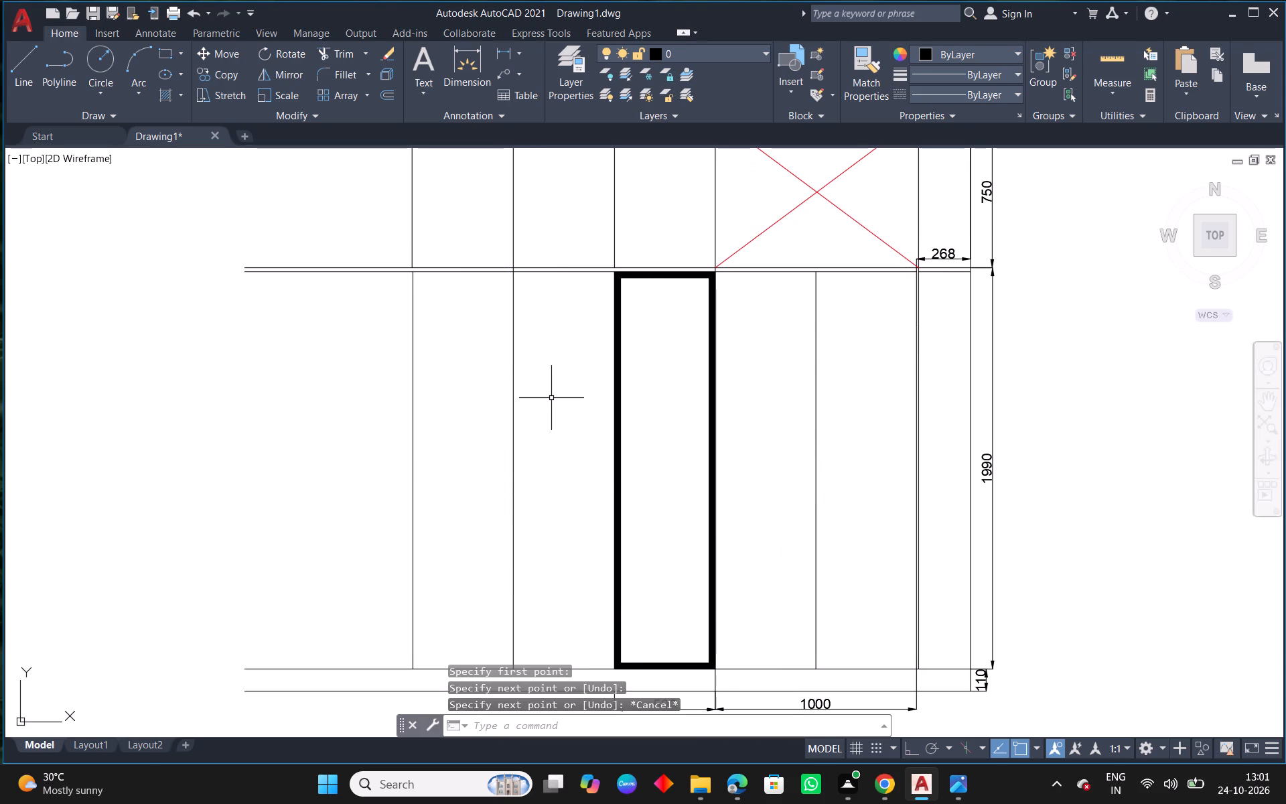
Trim the piece of the new shutter division line between the two horizontal lines under the loft.
scroll(551, 396, "up", 3)
middle_click_drag(547, 431, 644, 639)
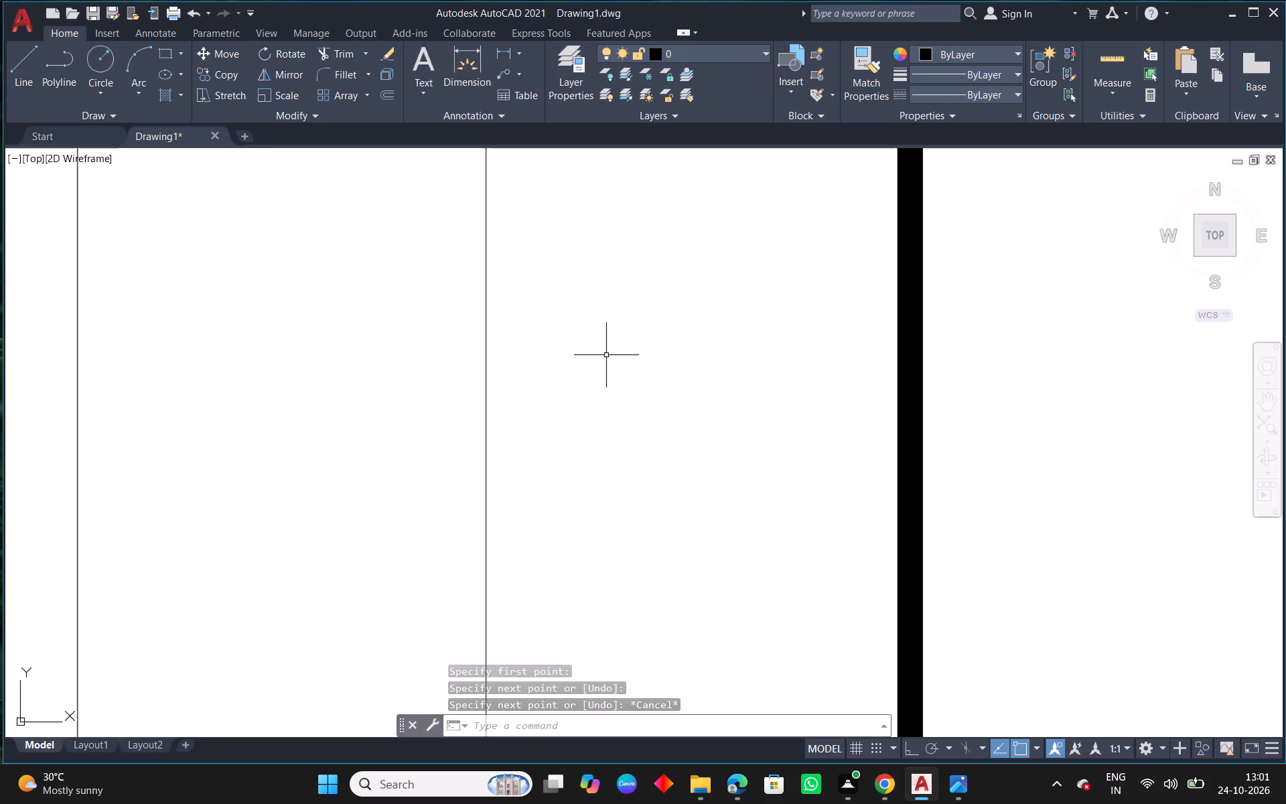
middle_click_drag(602, 373, 613, 457)
scroll(613, 457, "down", 2)
scroll(569, 358, "up", 3)
type("TR")
key("space")
key("space")
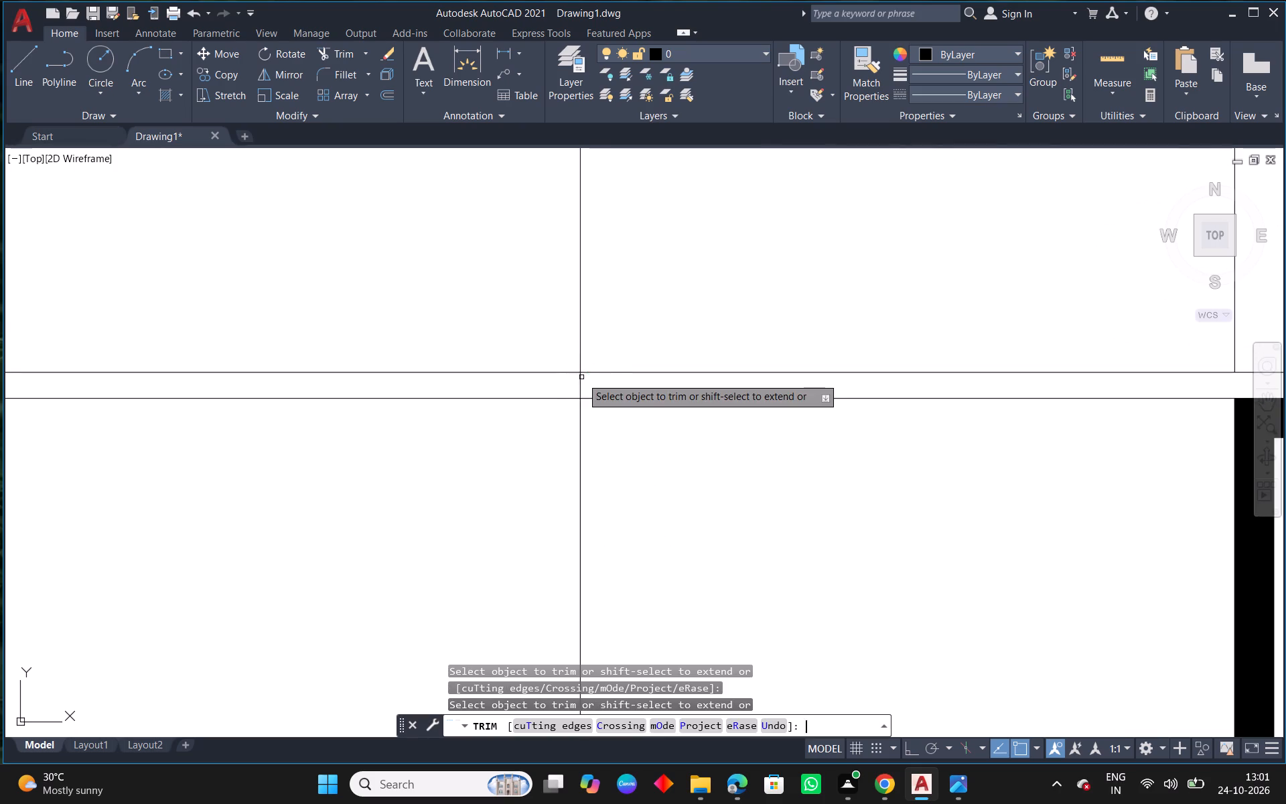
left_click(580, 383)
key("Escape")
Draw a narrow vertical handle rectangle about 300 tall on the outer shutter, close to the new division line.
scroll(587, 391, "down", 4)
middle_click_drag(656, 584, 649, 429)
middle_click_drag(638, 513, 643, 481)
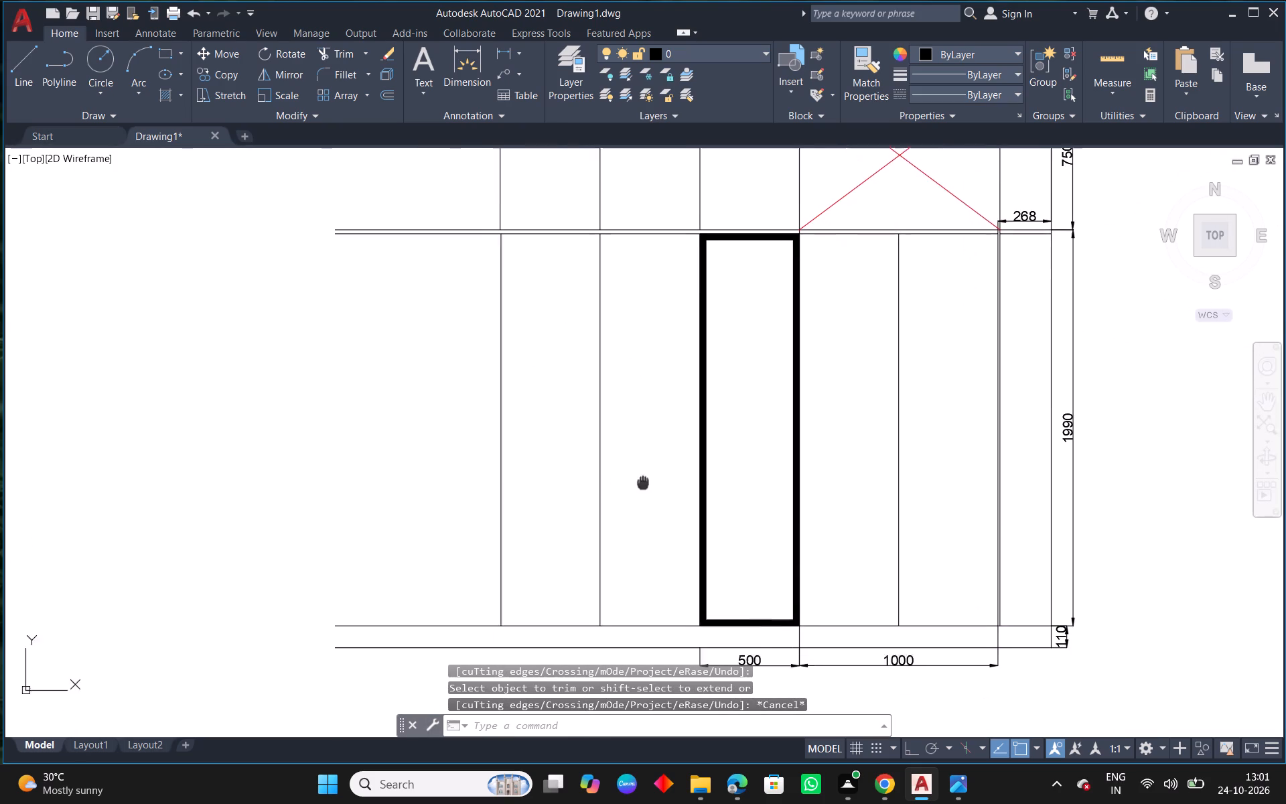
middle_click_drag(643, 481, 646, 433)
type("REC")
key("space")
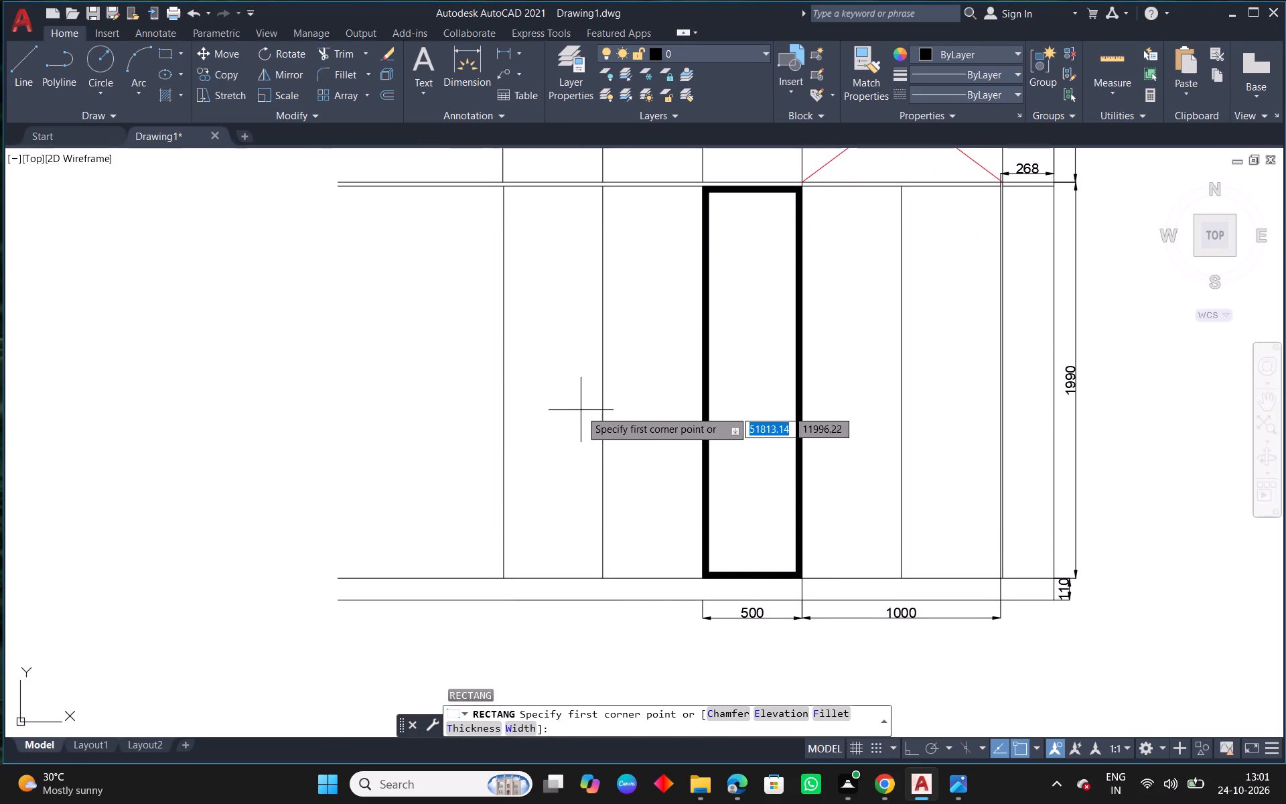
left_click_drag(583, 391, 584, 399)
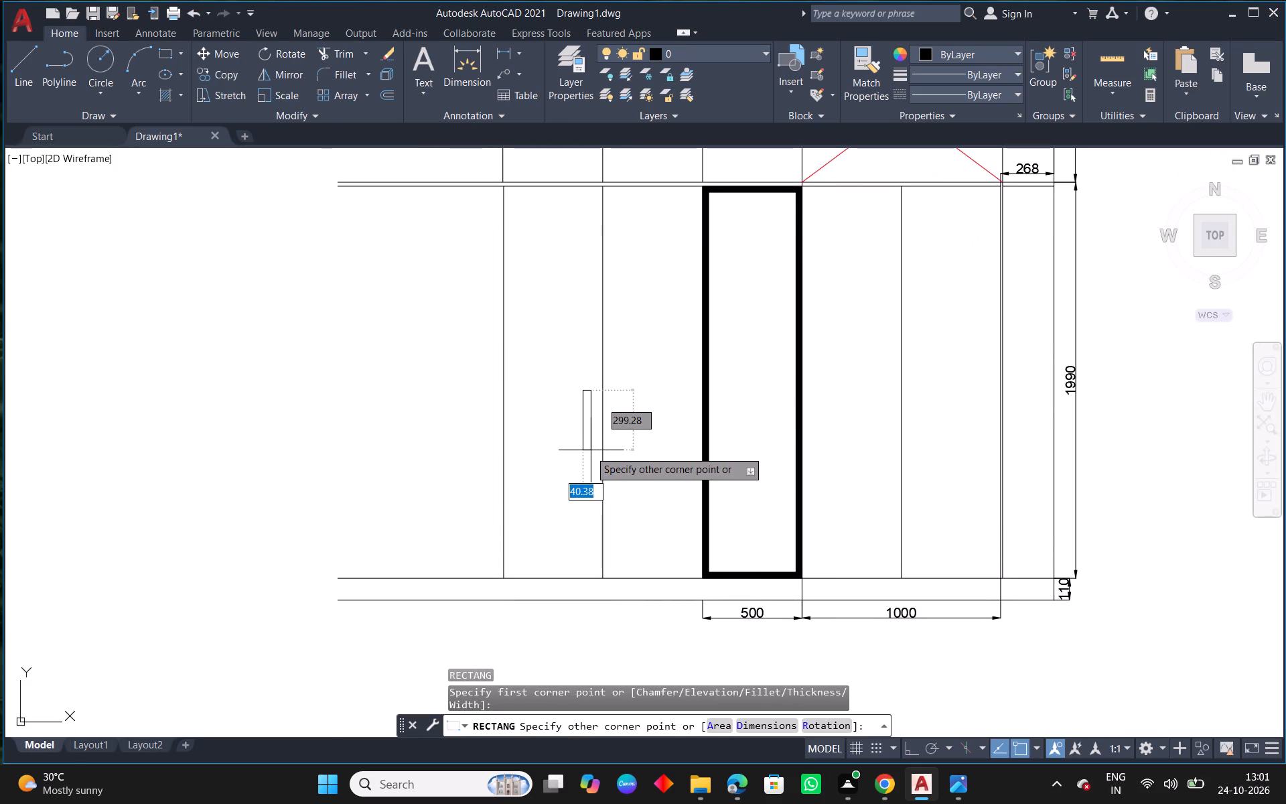
left_click(588, 450)
key("Escape")
Copy the handle rectangle horizontally across the division line onto the shutter next to the glass shutter.
left_click(587, 430)
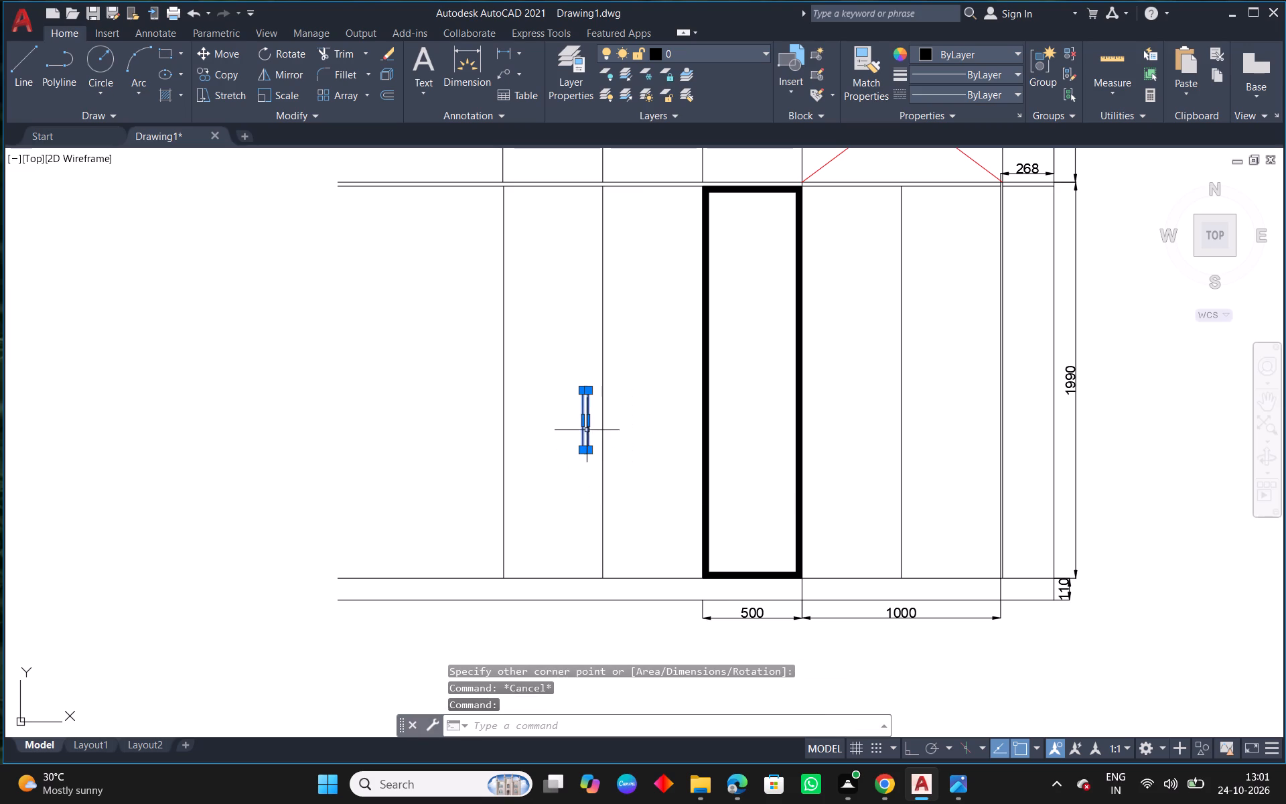
type("CO")
key("space")
scroll(599, 473, "up", 1)
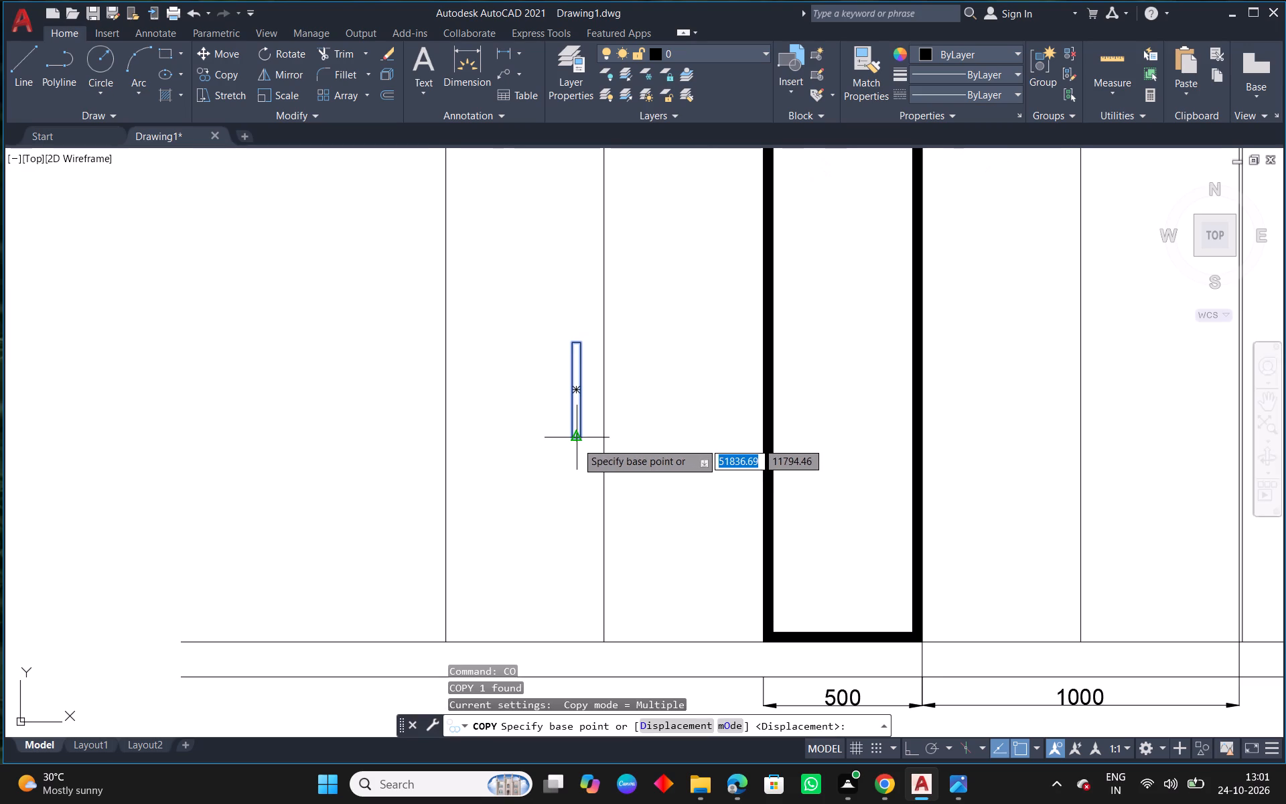
left_click(573, 442)
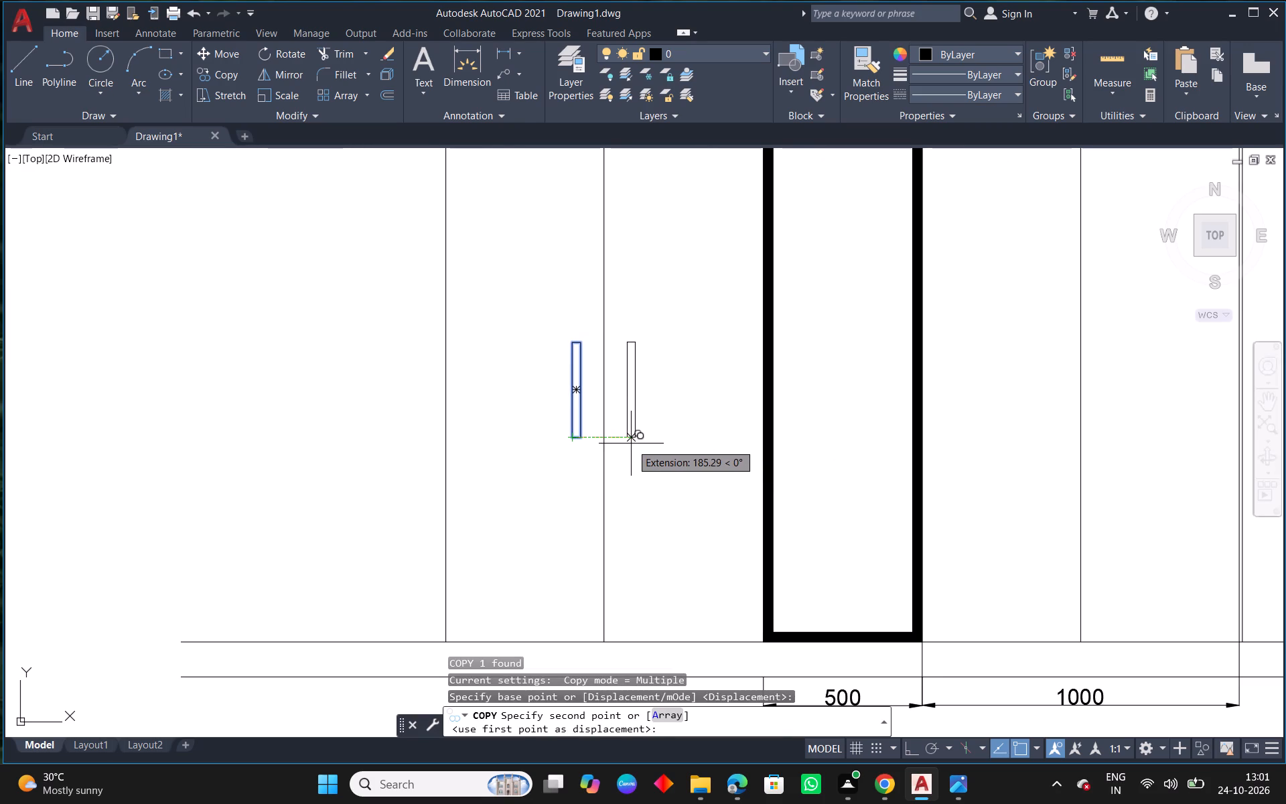
left_click(631, 444)
right_click(631, 444)
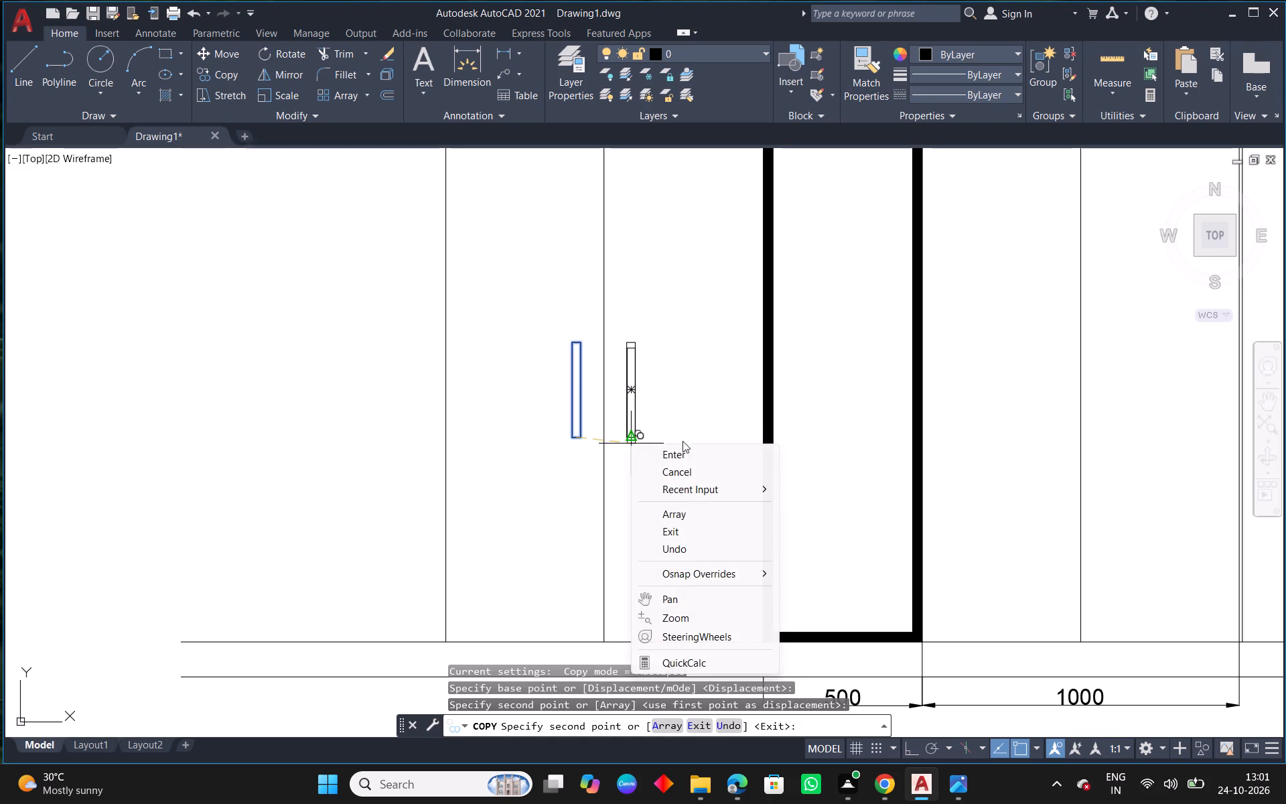
left_click(681, 450)
key("Escape")
Hatch the inside of both handle rectangles.
scroll(642, 450, "down", 2)
scroll(609, 433, "up", 3)
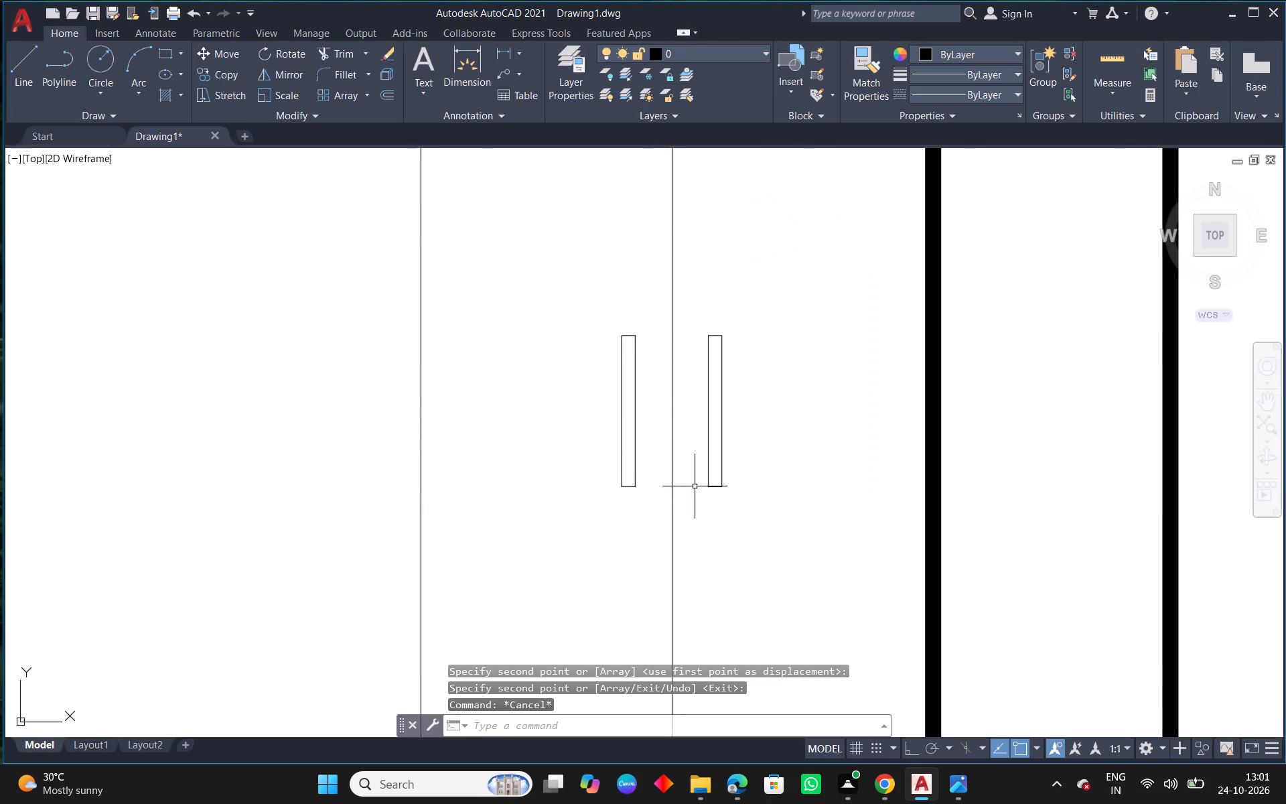
type("H")
key("space")
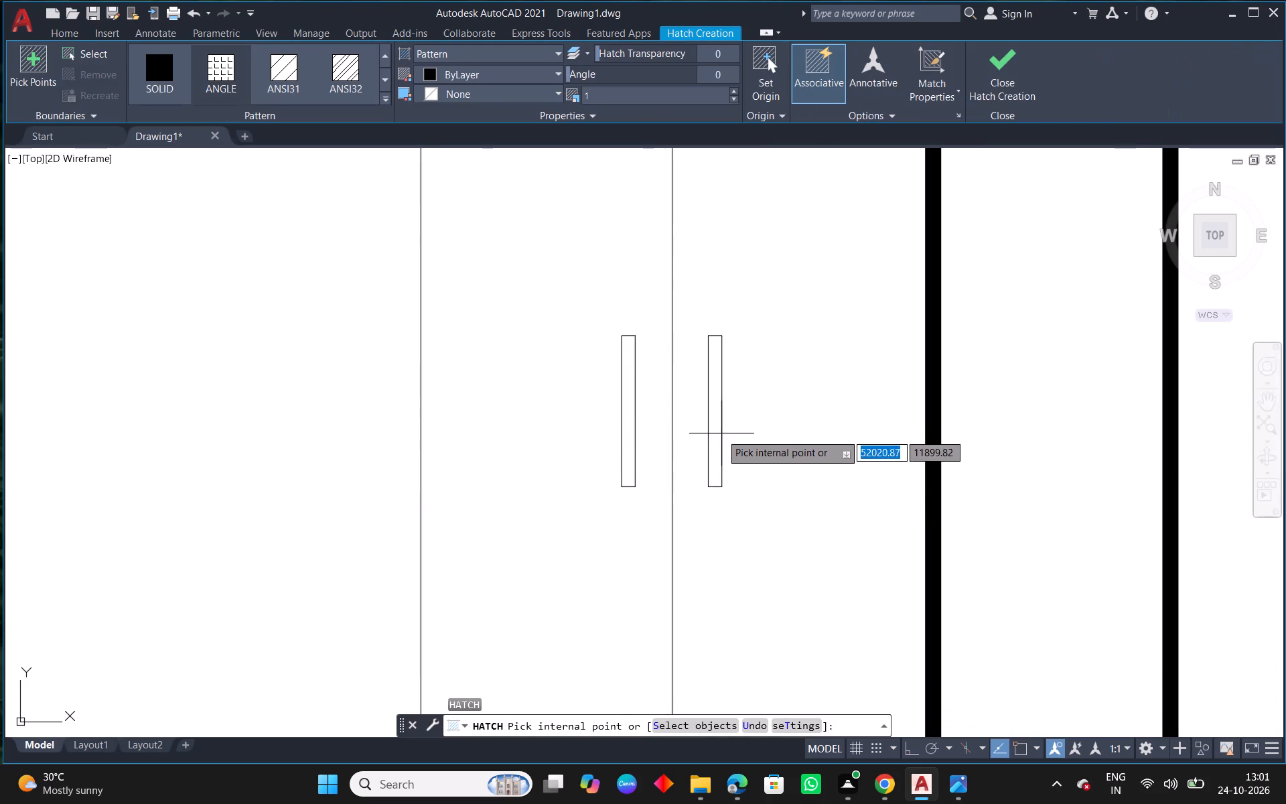
left_click(711, 437)
left_click(628, 429)
key("Escape")
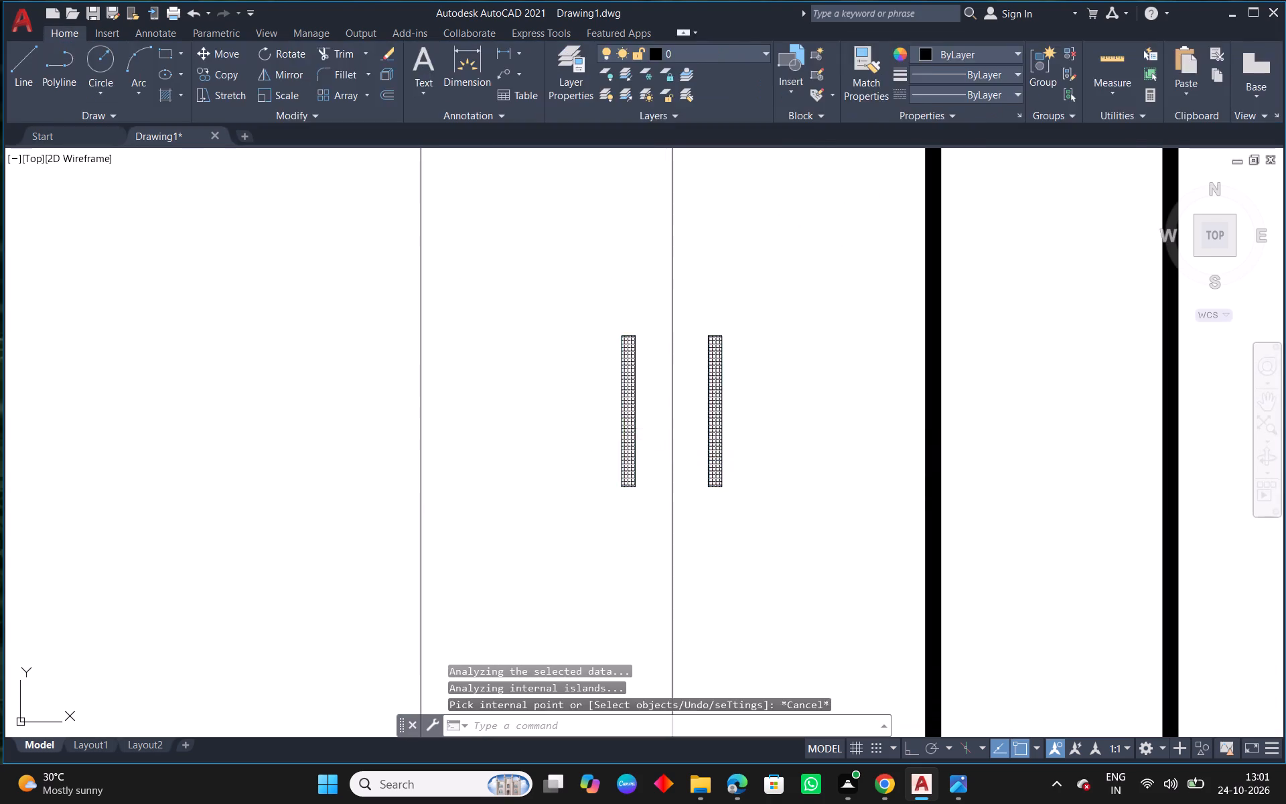
Change the hatch of the two handles to a solid fill.
left_click(628, 429)
left_click(445, 55)
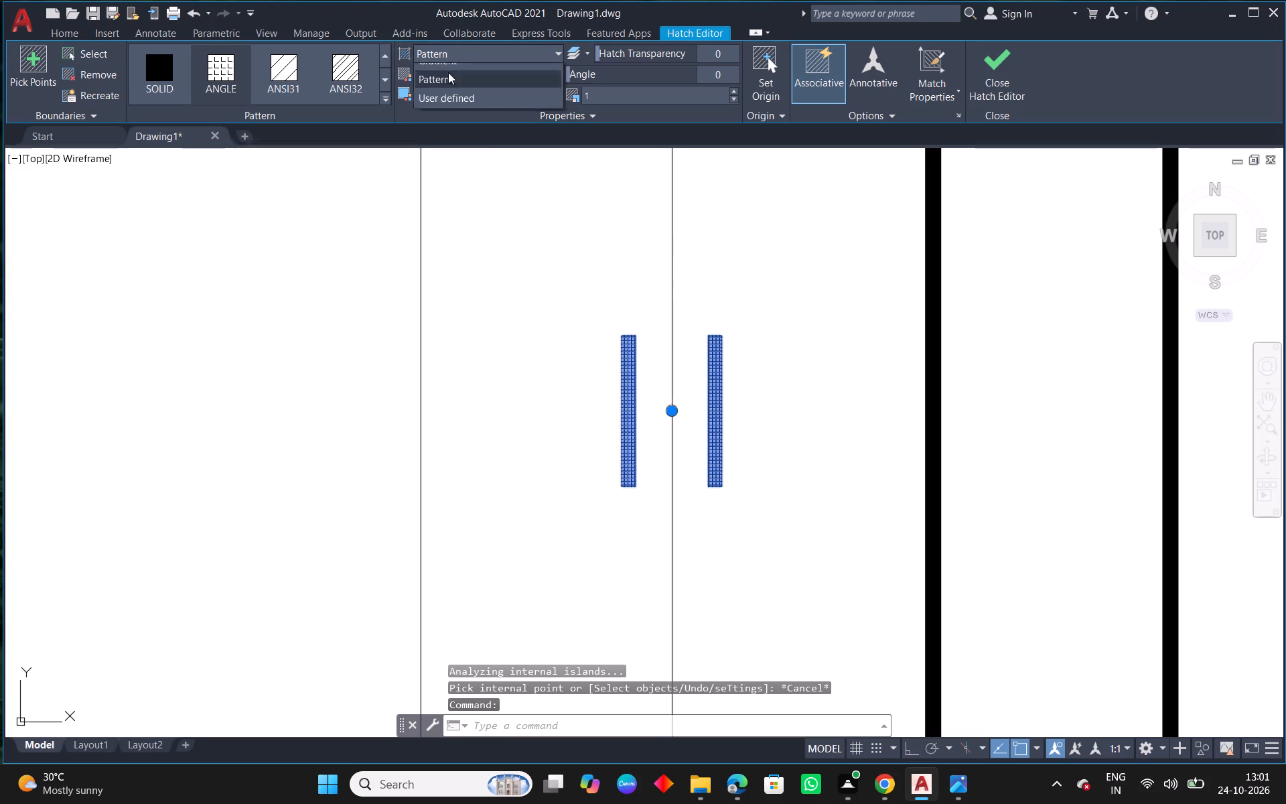
left_click(455, 74)
key("Escape")
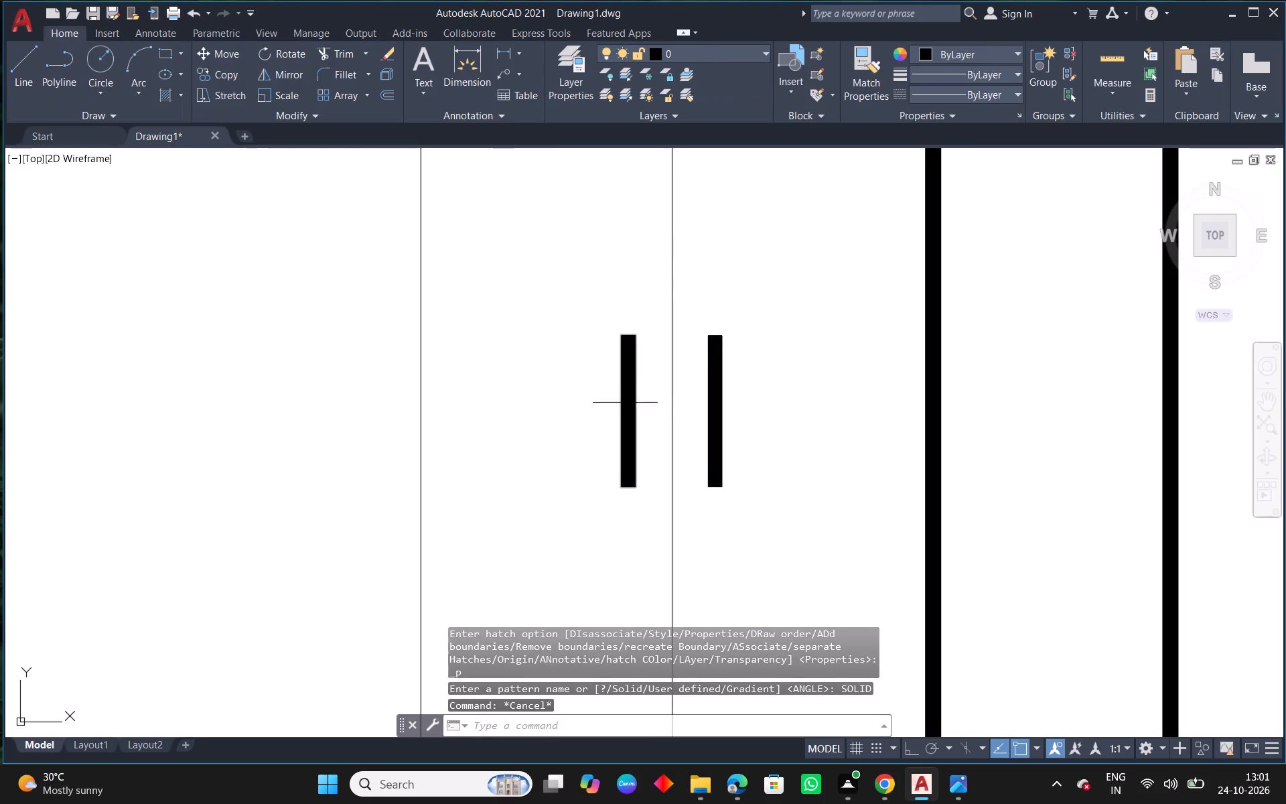
key("Escape")
scroll(632, 503, "down", 2)
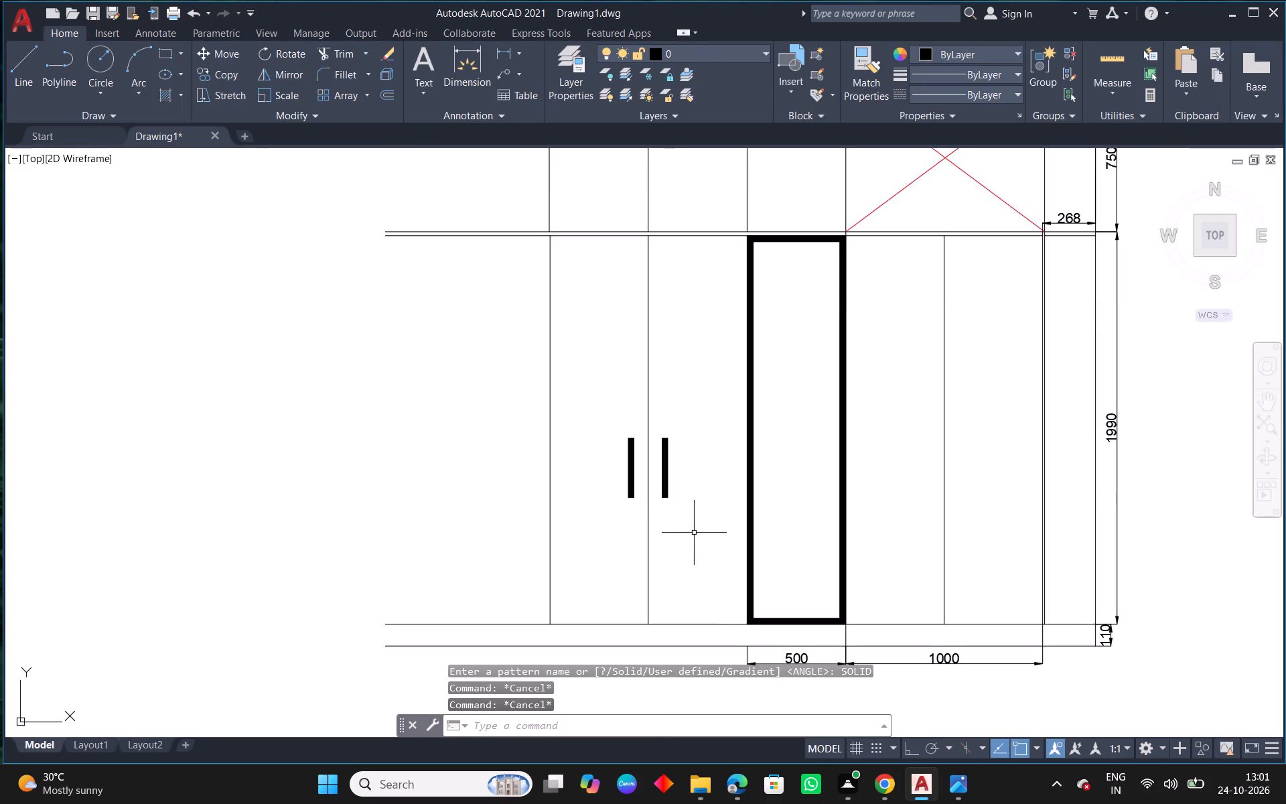
Fillet the outermost loft division line with the loft's top line so they meet in a square corner.
scroll(697, 533, "down", 1)
middle_click_drag(797, 567, 705, 541)
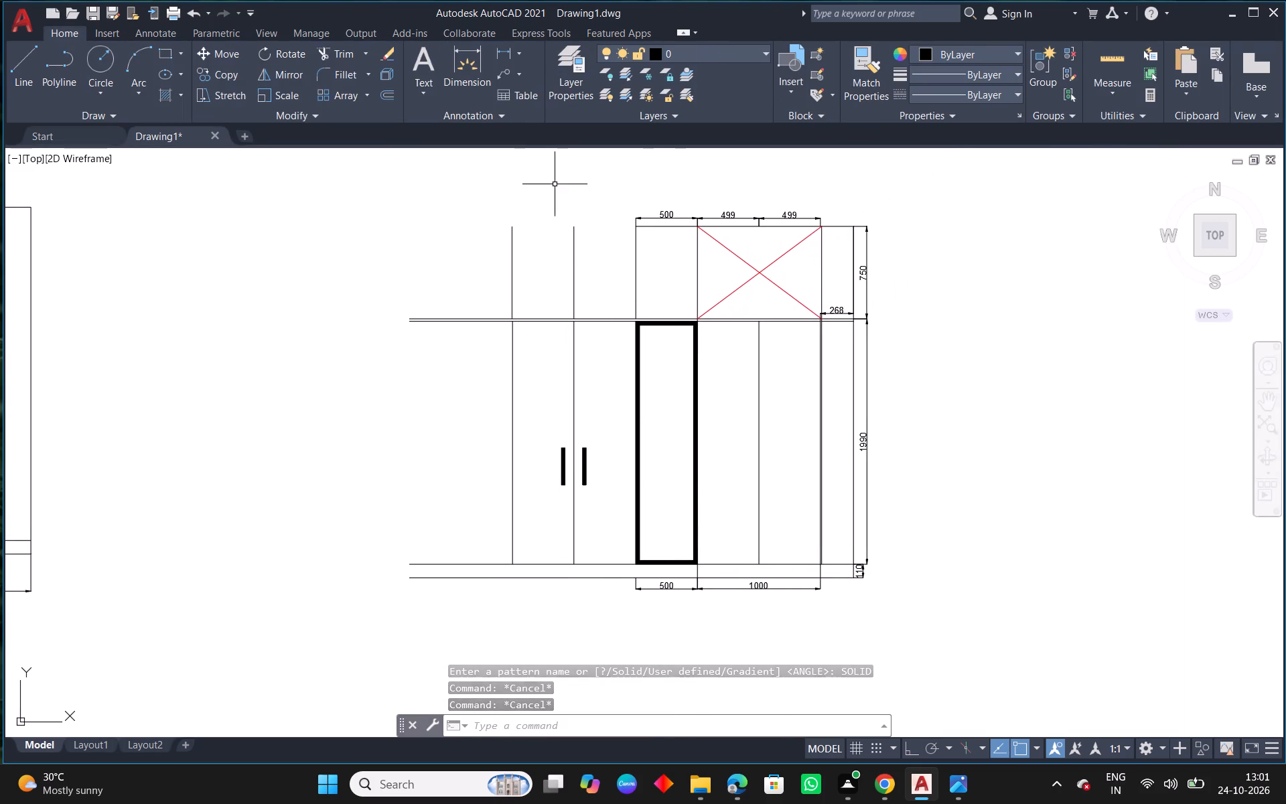
scroll(555, 184, "up", 1)
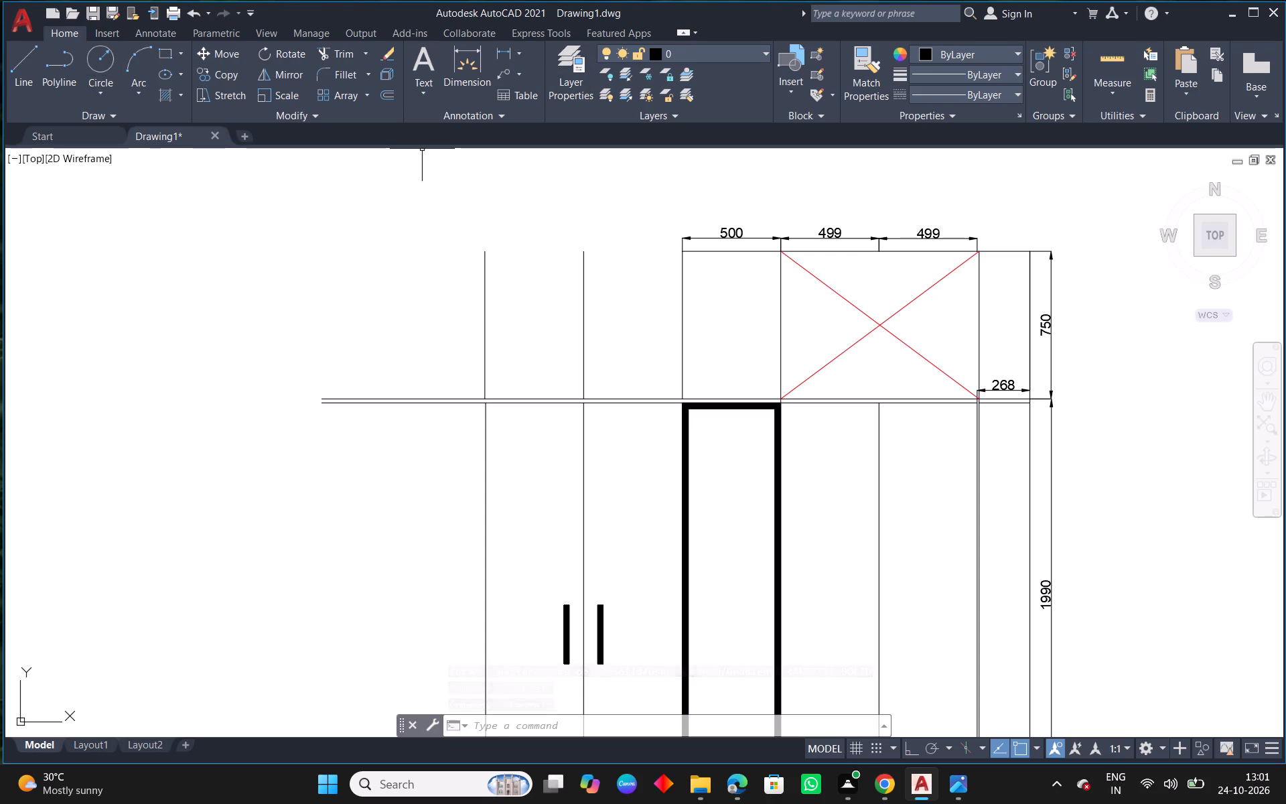
left_click(343, 75)
left_click_drag(484, 326, 492, 323)
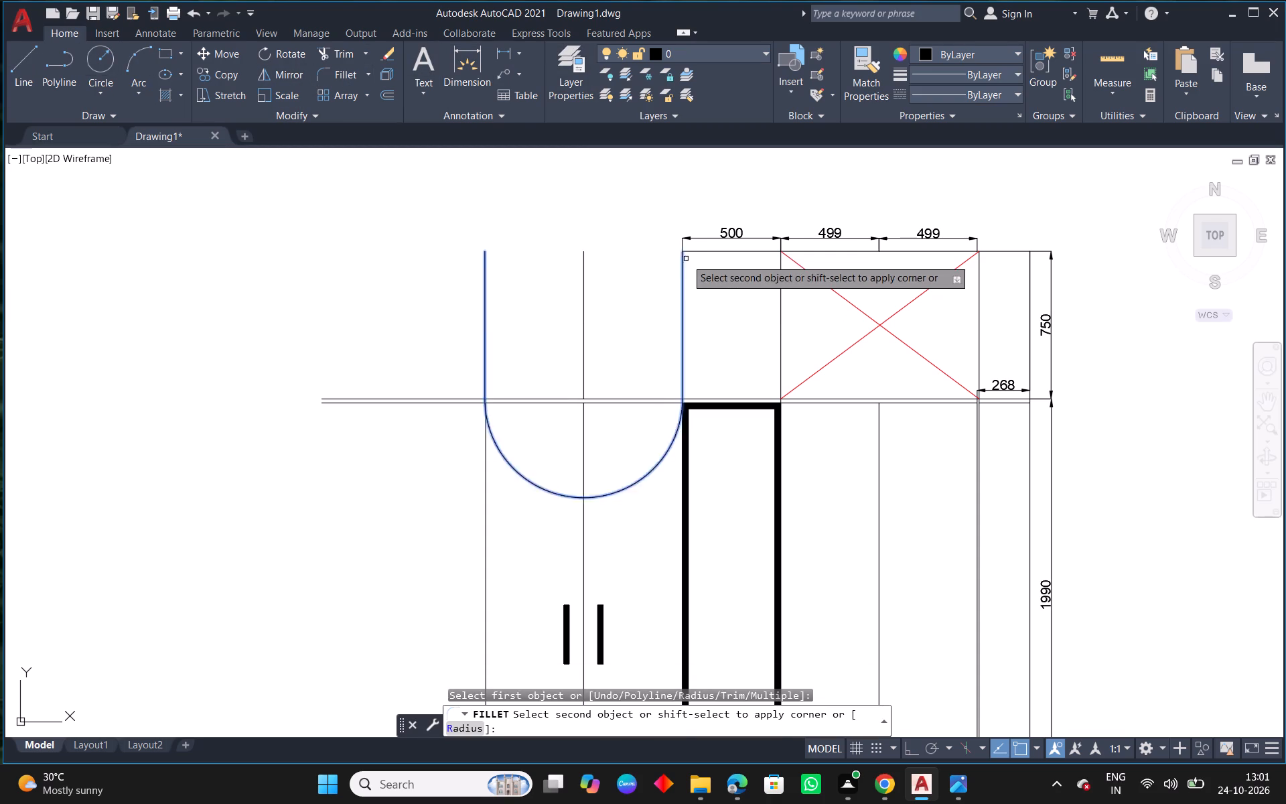
left_click(694, 253)
key("Escape")
Stretch the outer end of the 1504 loft dimension back to the top corner of the 500-wide compartment.
left_click(629, 235)
middle_click_drag(699, 273, 514, 385)
scroll(286, 362, "up", 2)
left_click(321, 362)
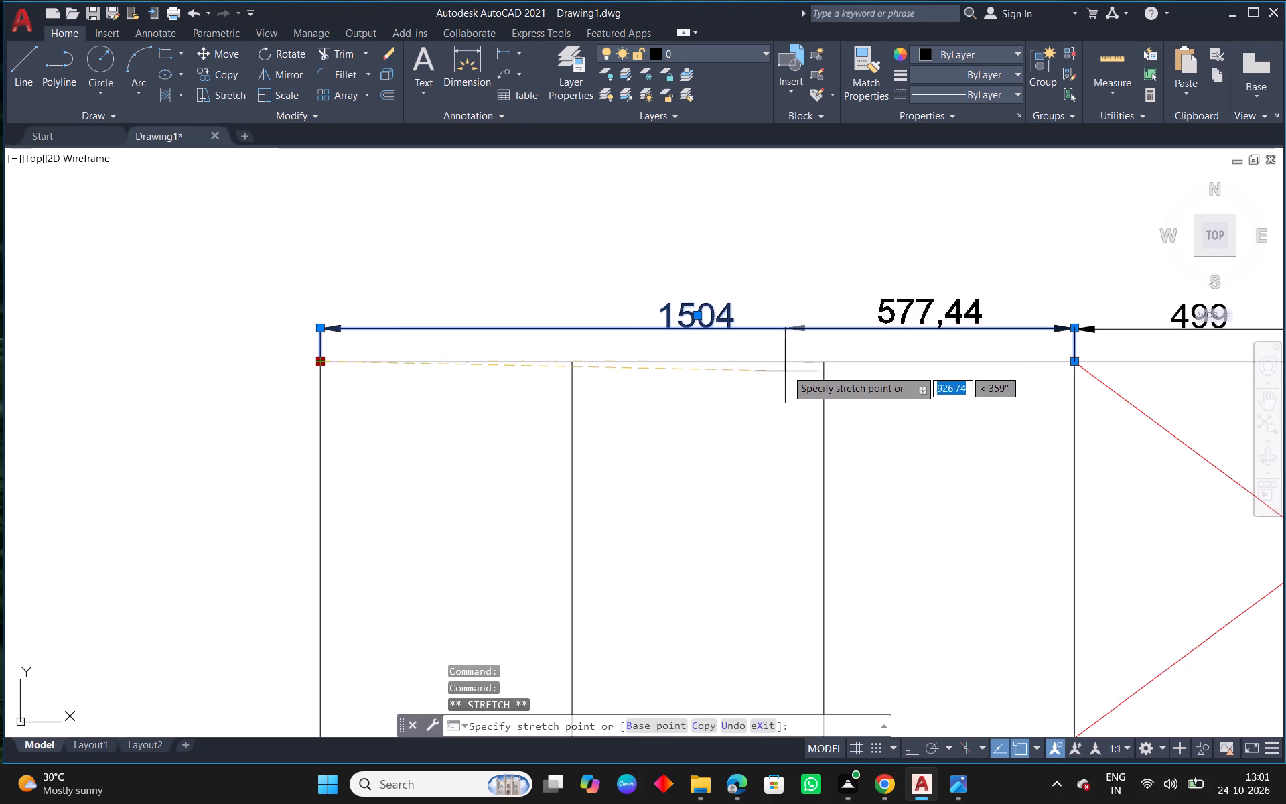
left_click(825, 362)
key("Escape")
Examine the loft divisions and the shutter layout in the reference outer elevation against the redrawn part.
scroll(633, 442, "down", 6)
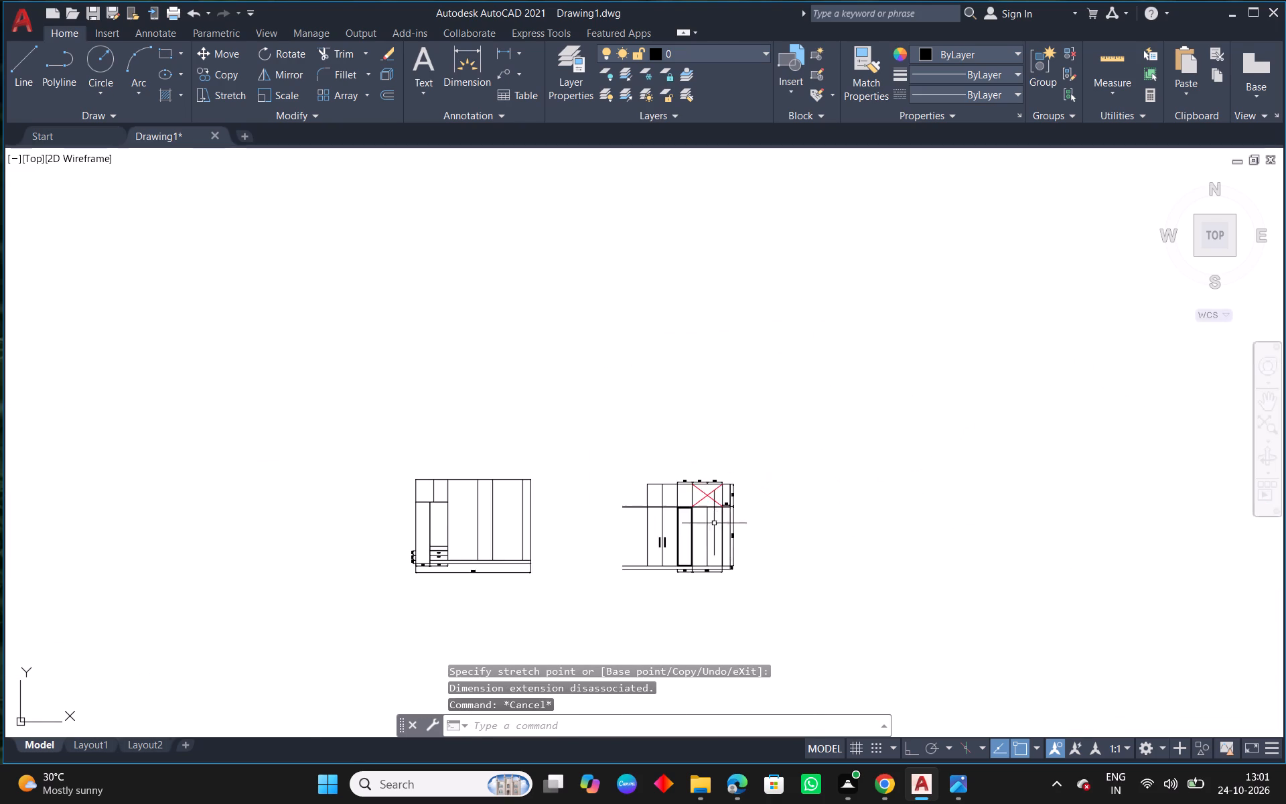
scroll(778, 478, "down", 3)
middle_click_drag(967, 397, 395, 529)
scroll(382, 541, "down", 2)
scroll(556, 393, "up", 3)
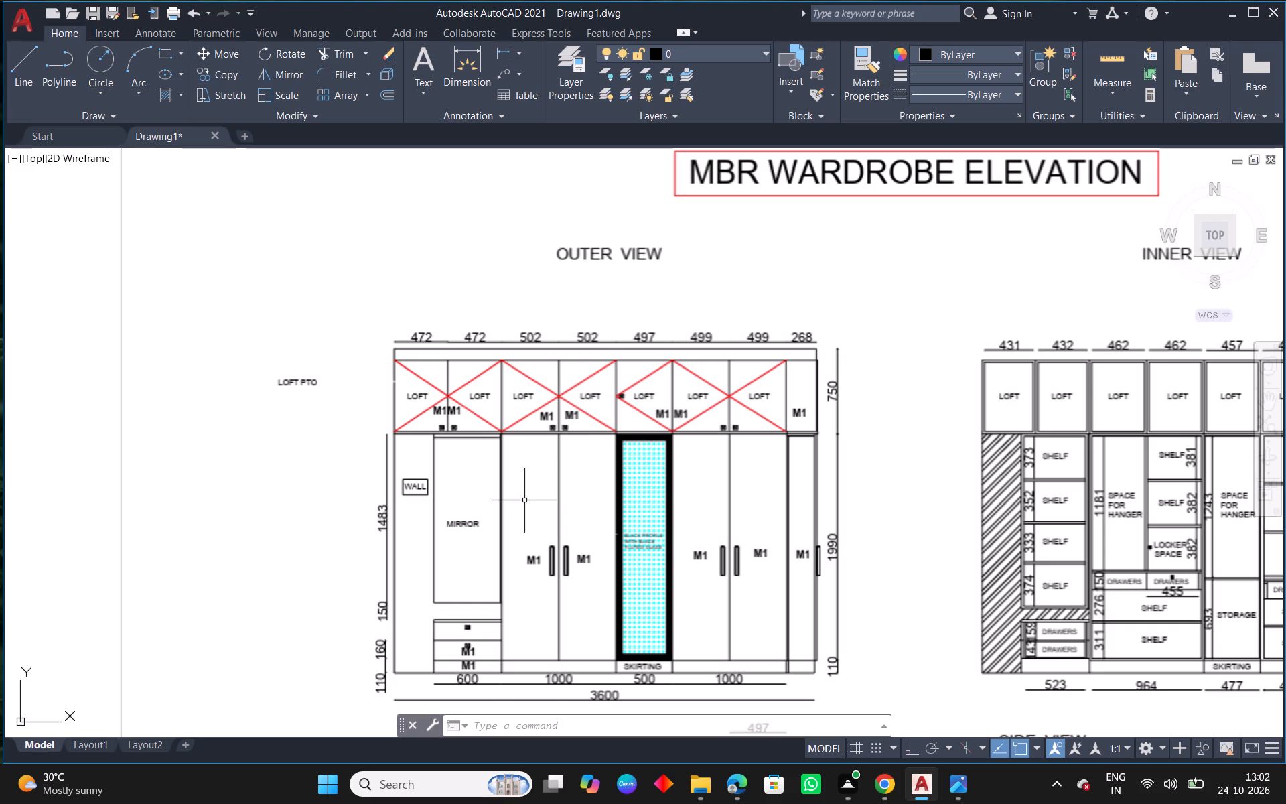
scroll(537, 500, "down", 2)
middle_click_drag(339, 581, 755, 402)
scroll(542, 452, "down", 1)
scroll(539, 539, "up", 3)
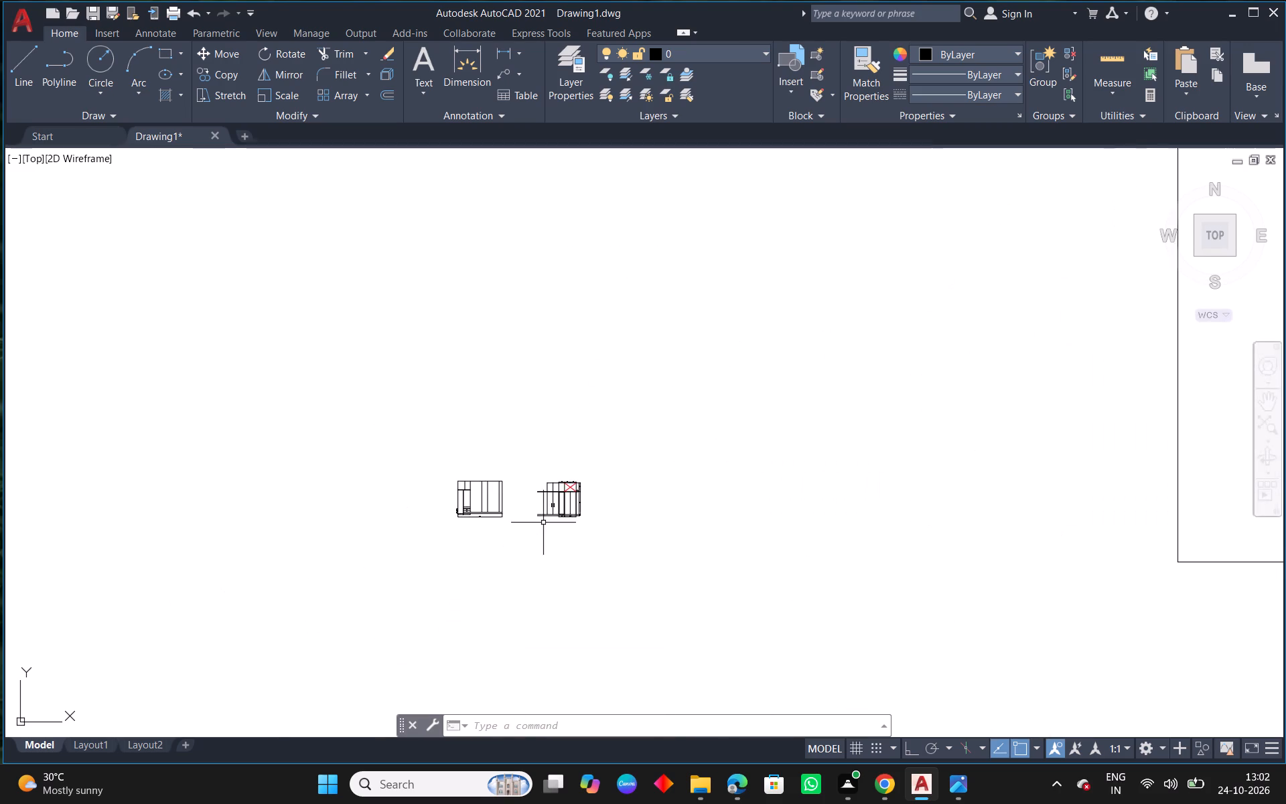
Dimension the width of the loft adjoining the 500-wide loft, placing it in line with the existing top dimensions.
scroll(581, 492, "up", 3)
scroll(490, 468, "up", 3)
middle_click_drag(518, 508, 602, 496)
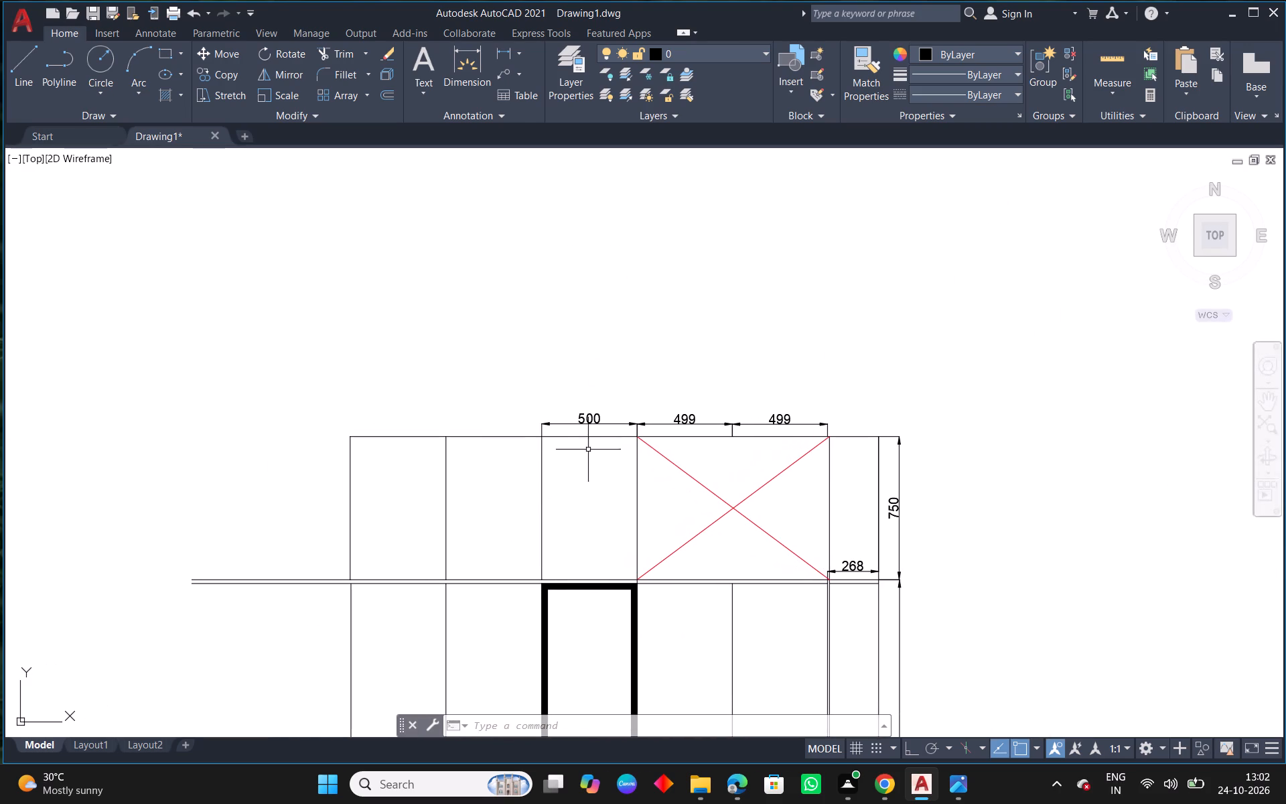
left_click(467, 54)
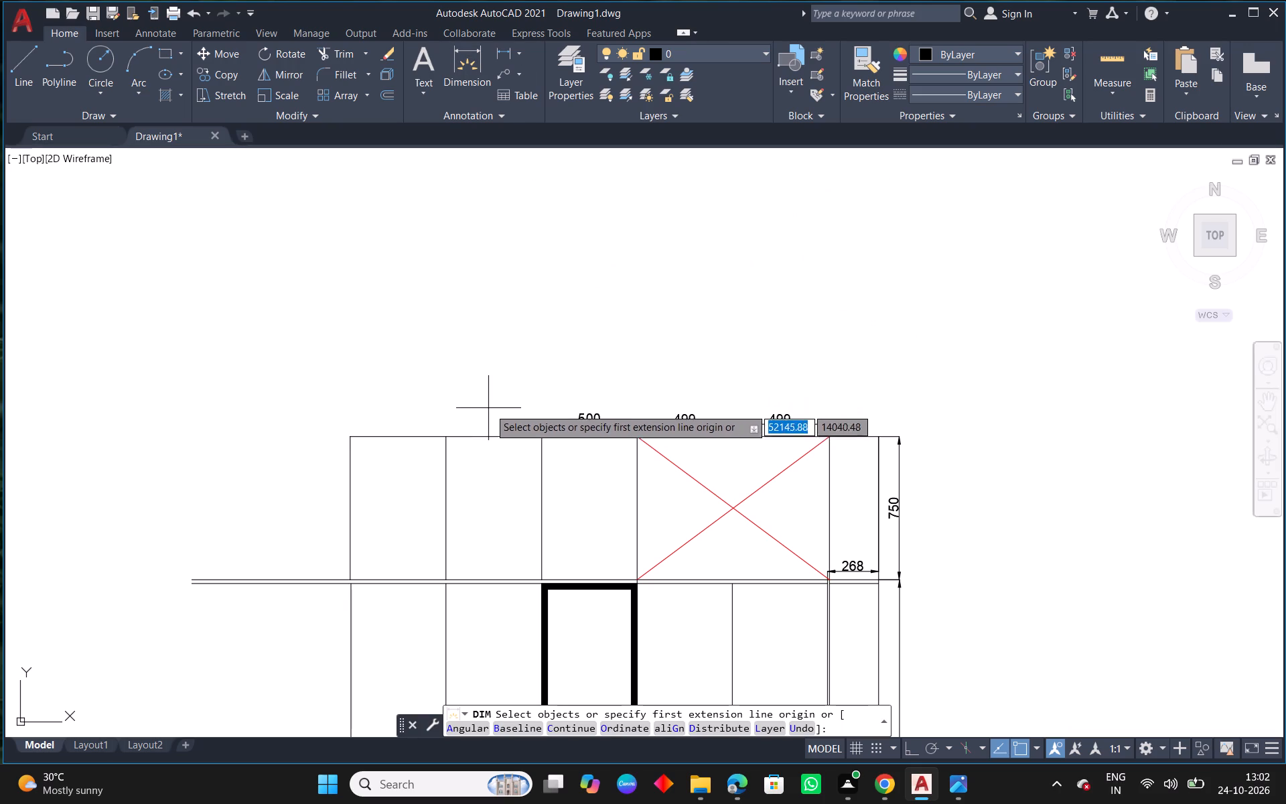
scroll(555, 428, "up", 2)
middle_click_drag(567, 448, 636, 421)
left_click(577, 410)
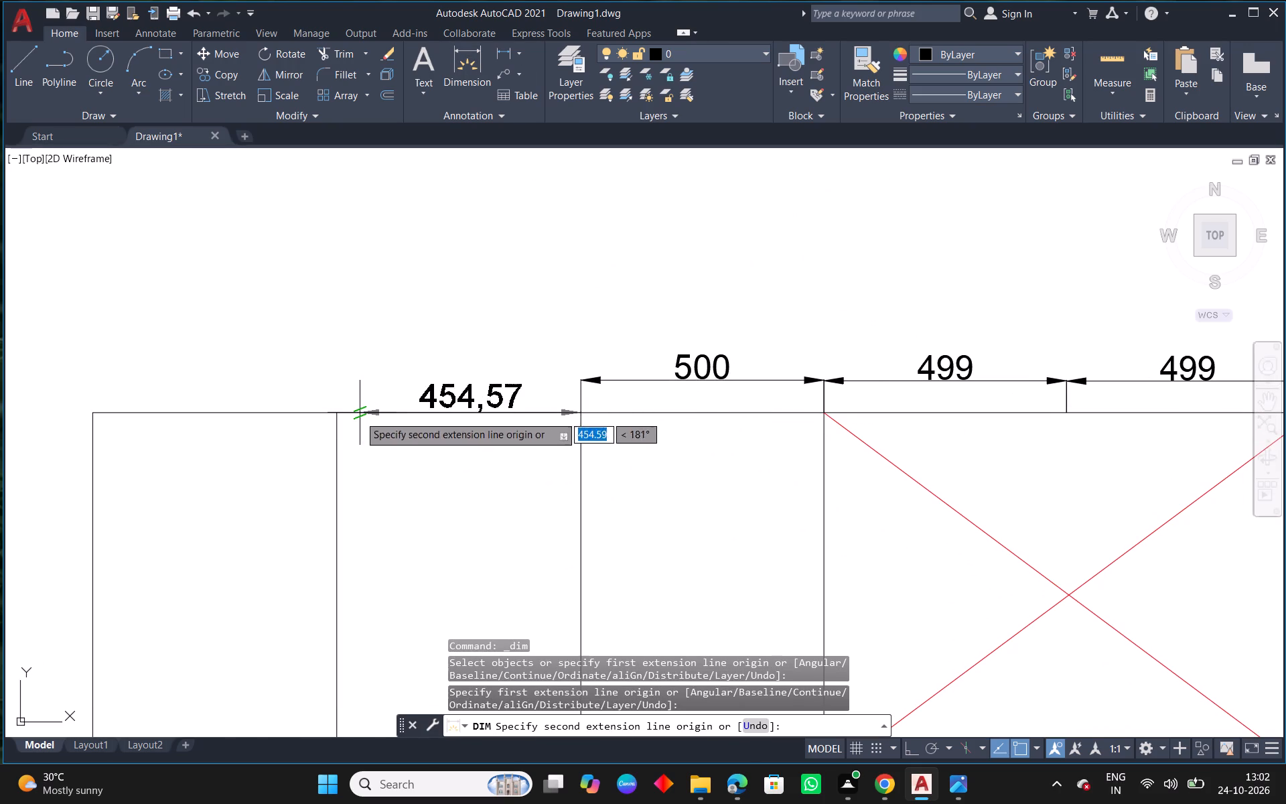
left_click(336, 414)
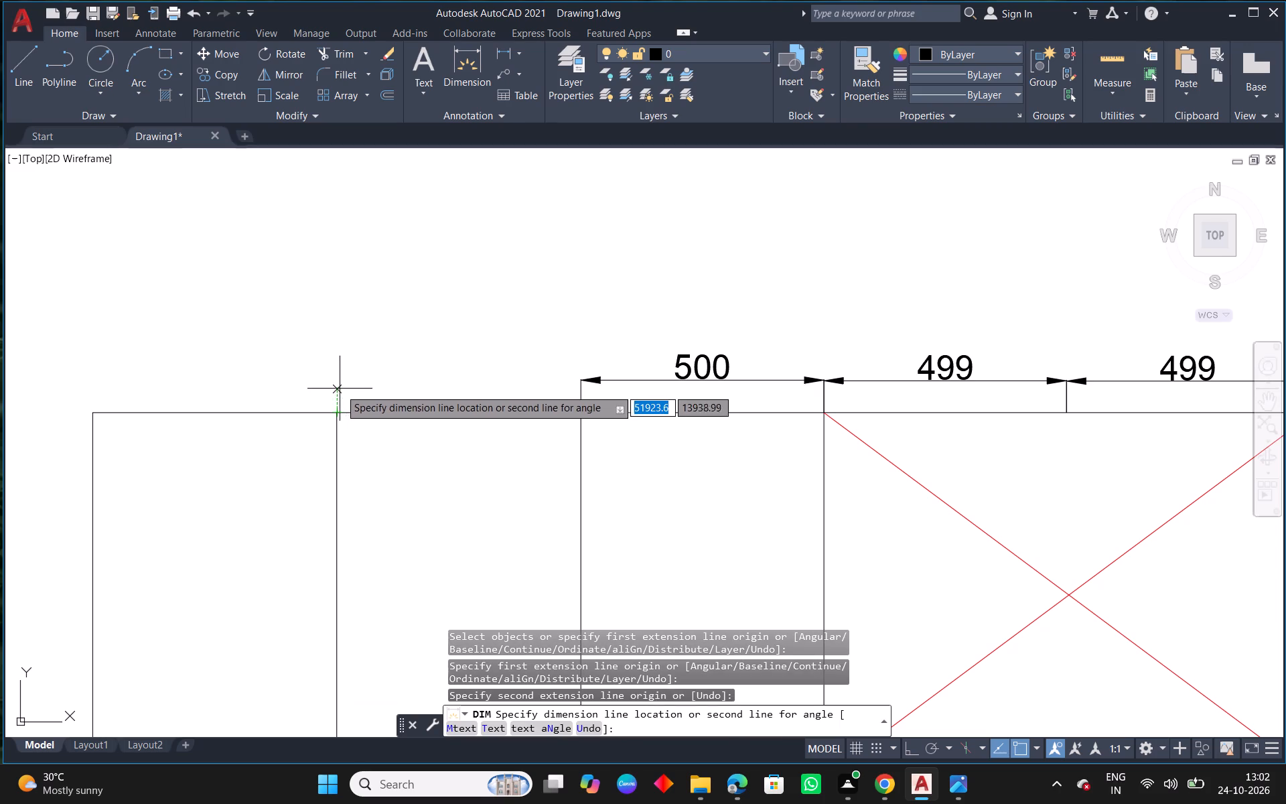
left_click(340, 381)
key("Escape")
Examine the loft widths and red opening marks in the reference outer view against the redrawn elevation.
middle_click_drag(857, 476, 824, 386)
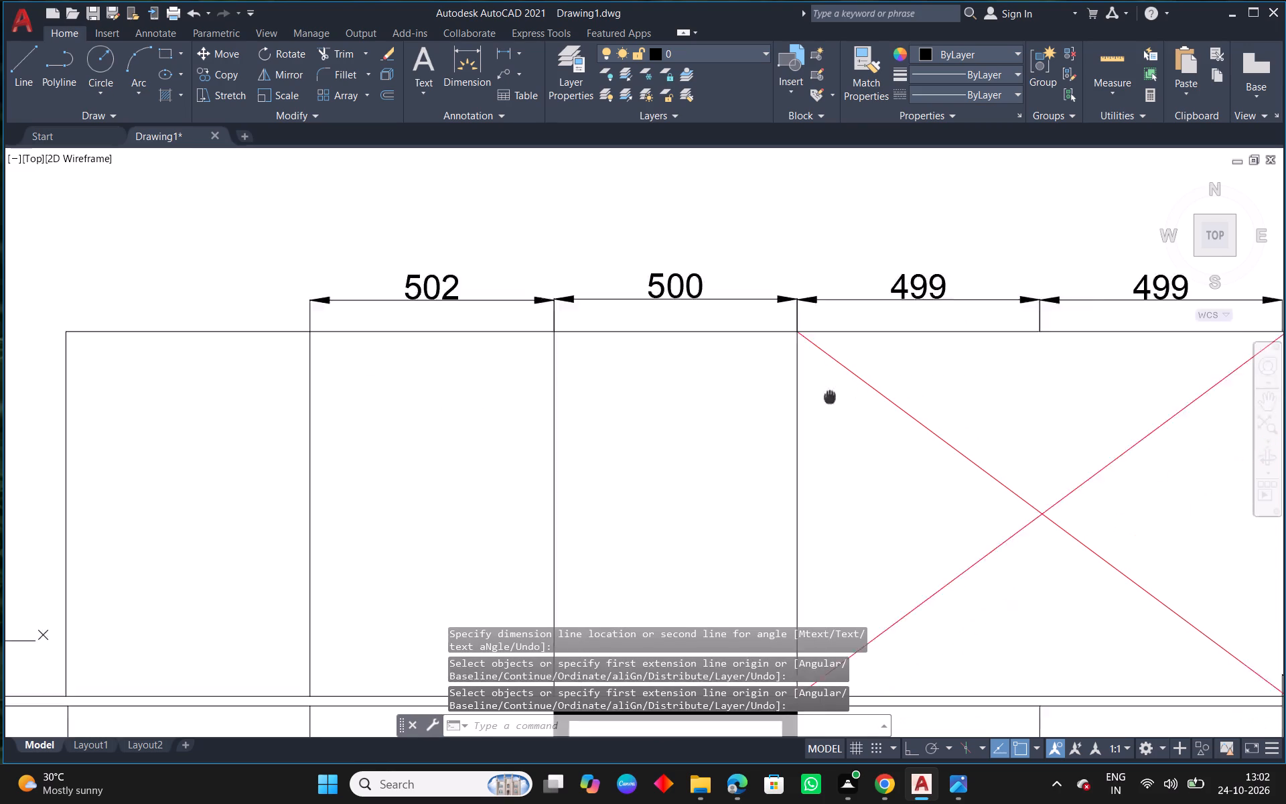
middle_click_drag(824, 386, 806, 352)
scroll(806, 351, "down", 2)
middle_click_drag(831, 499, 814, 352)
middle_click_drag(720, 321, 509, 405)
scroll(502, 412, "down", 2)
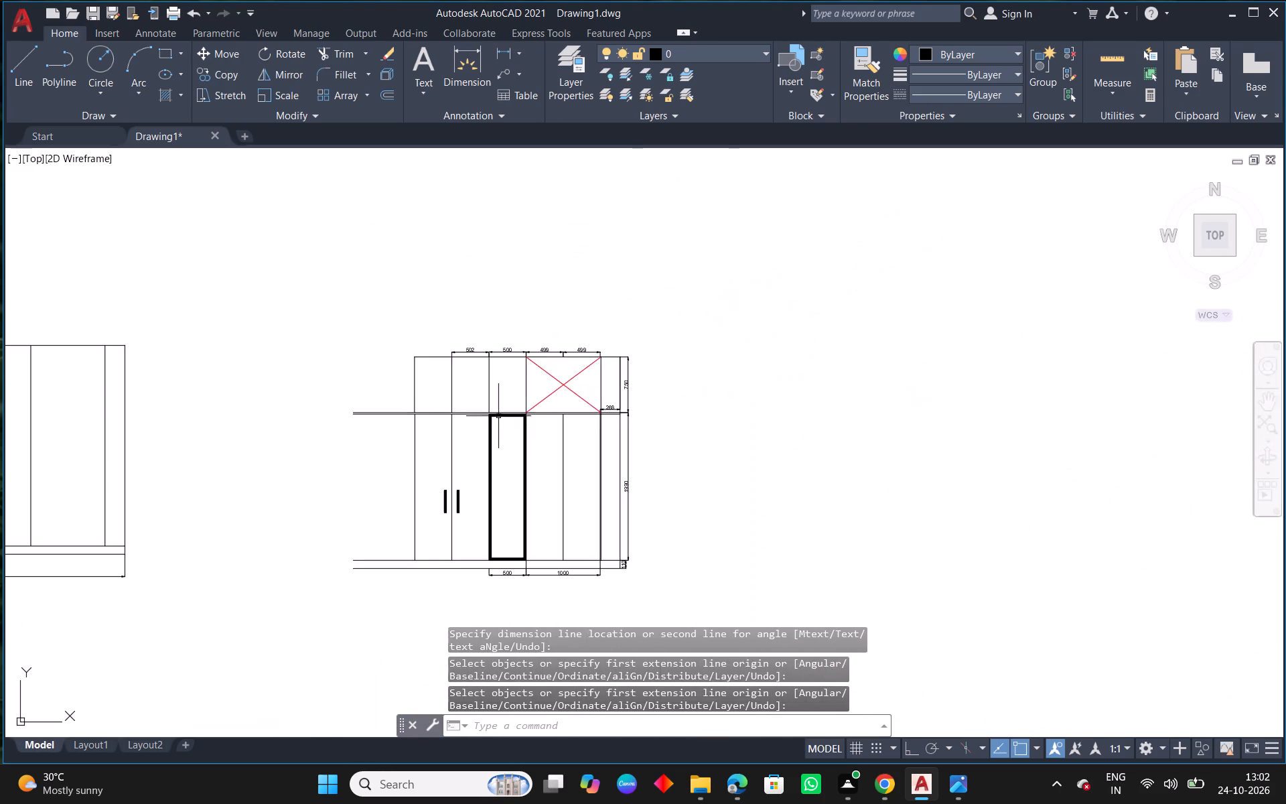
scroll(496, 421, "down", 7)
scroll(920, 297, "up", 2)
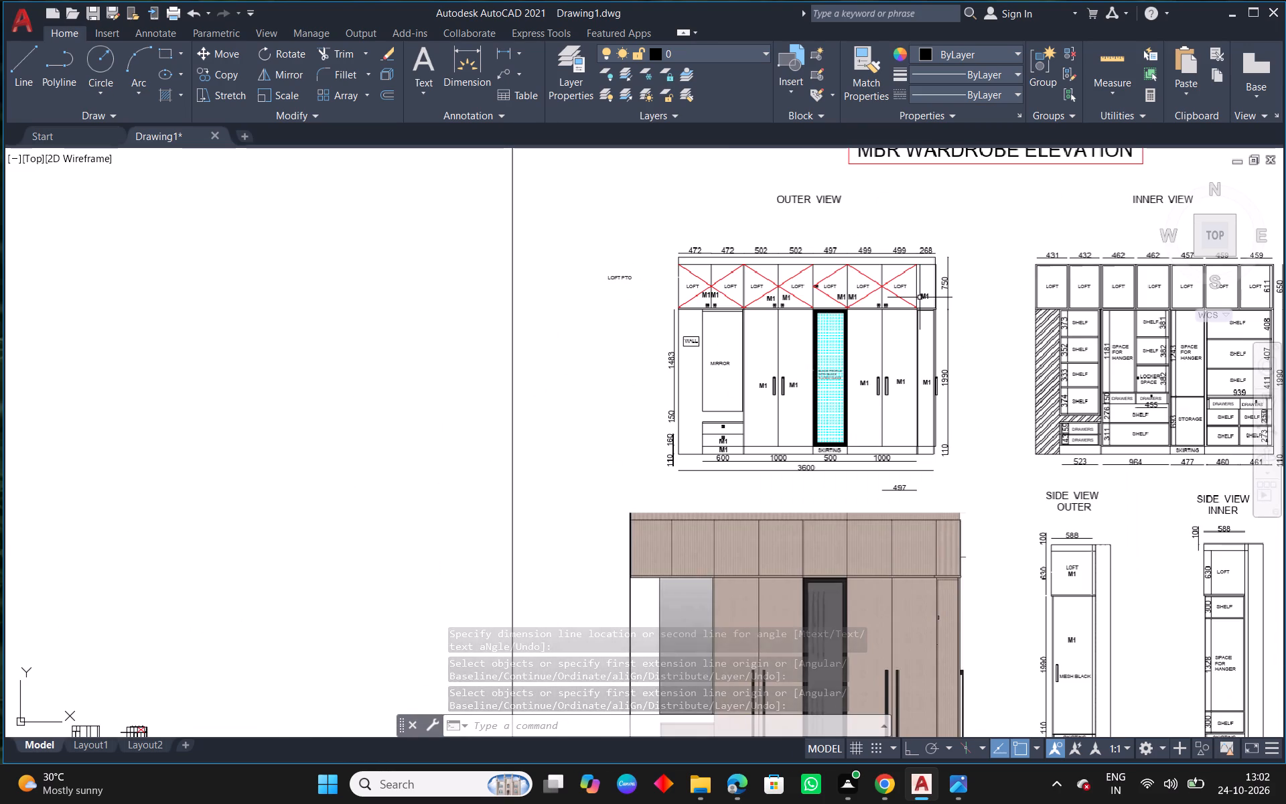
scroll(439, 411, "down", 2)
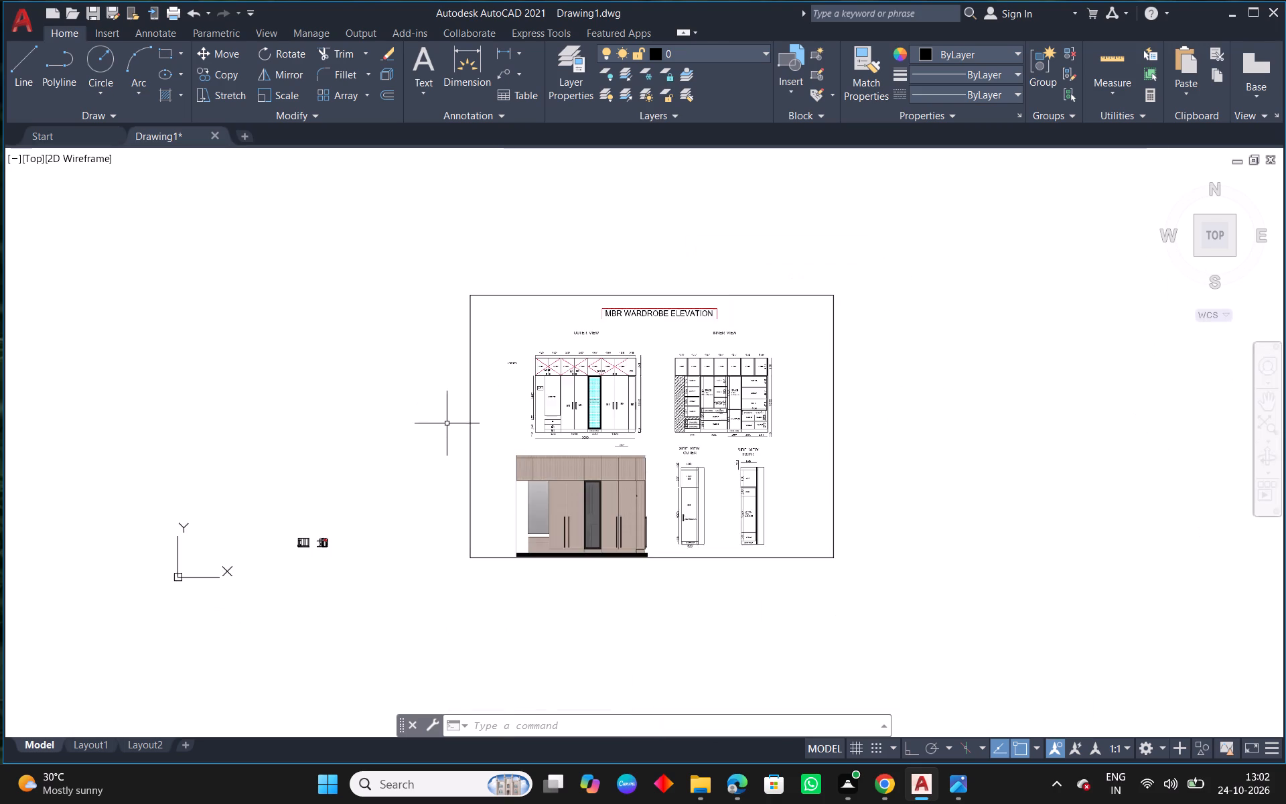
Draw two opening lines in the 500-wide loft from its corners beside the 499 lofts to the midpoint of its opposite side.
middle_click_drag(211, 493, 459, 414)
scroll(513, 473, "up", 3)
scroll(806, 410, "up", 2)
scroll(597, 483, "up", 2)
scroll(738, 399, "up", 2)
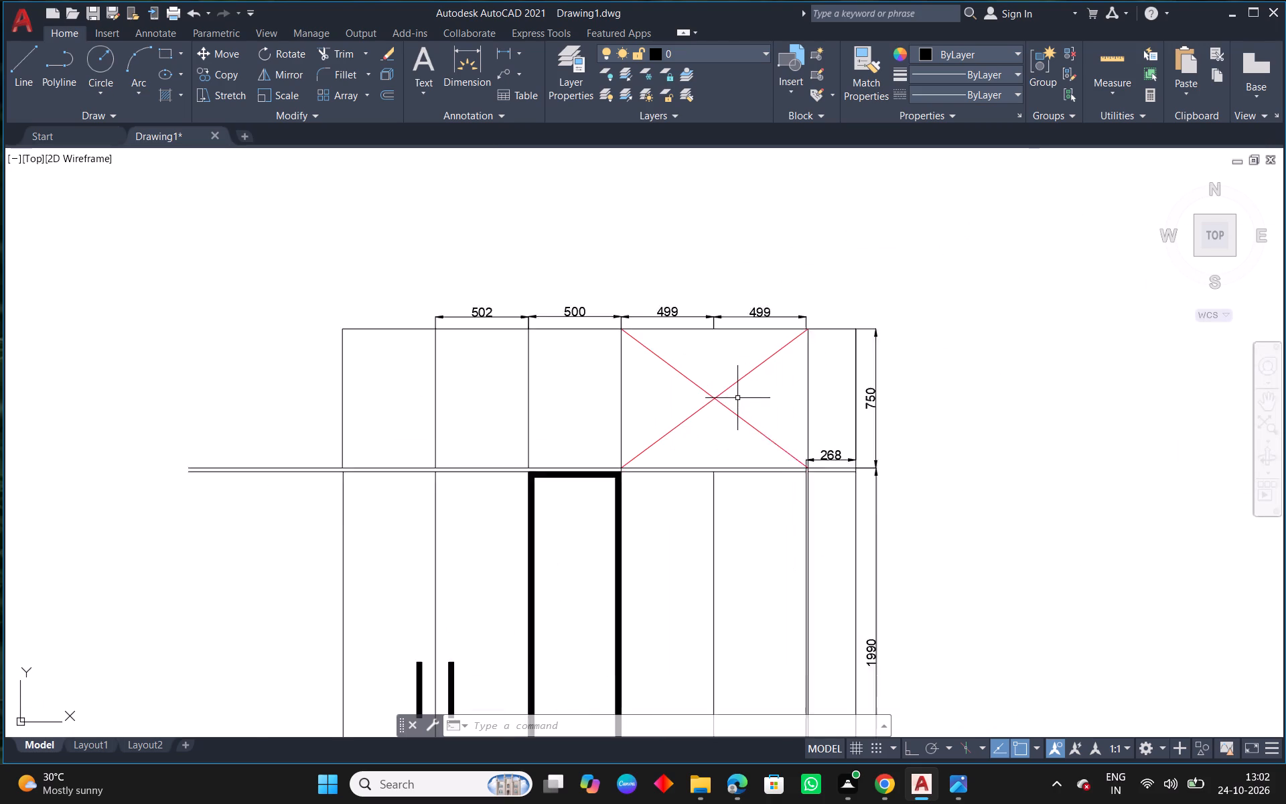
scroll(737, 398, "up", 1)
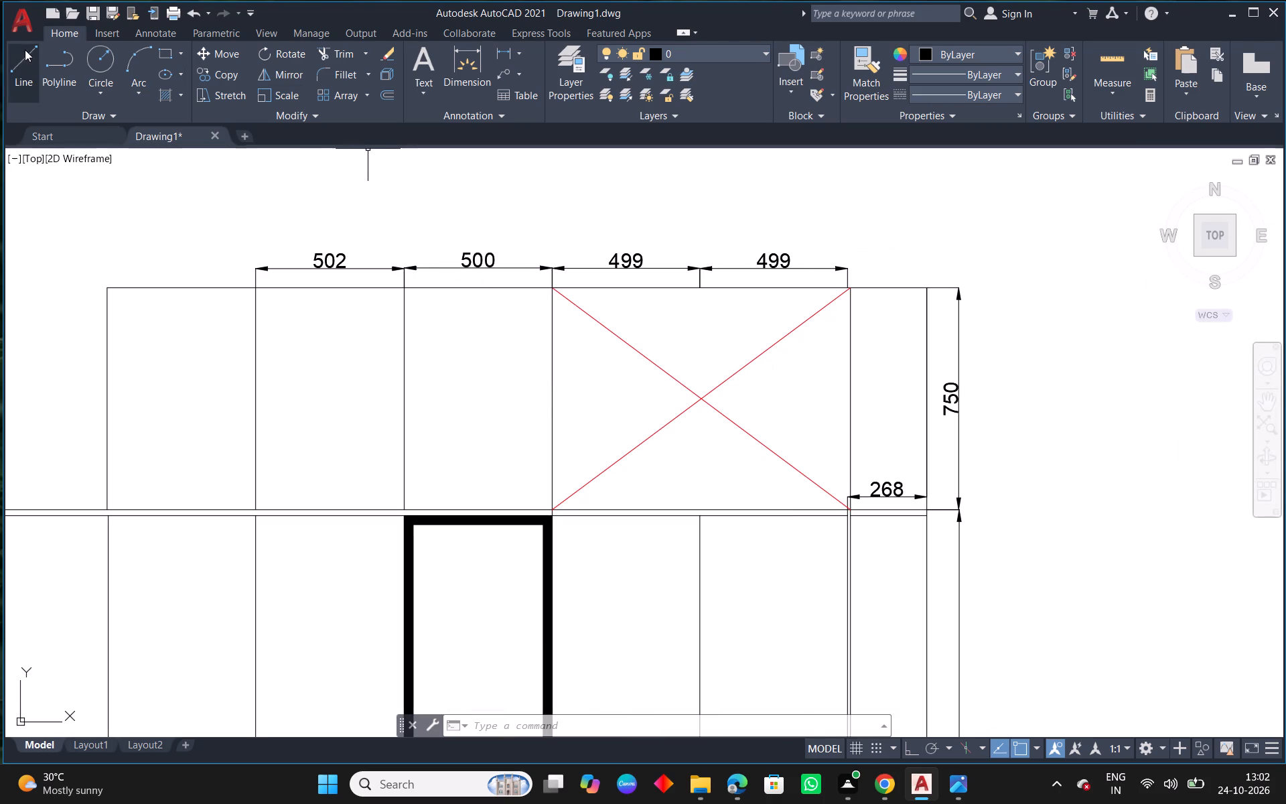
left_click(25, 54)
left_click(551, 287)
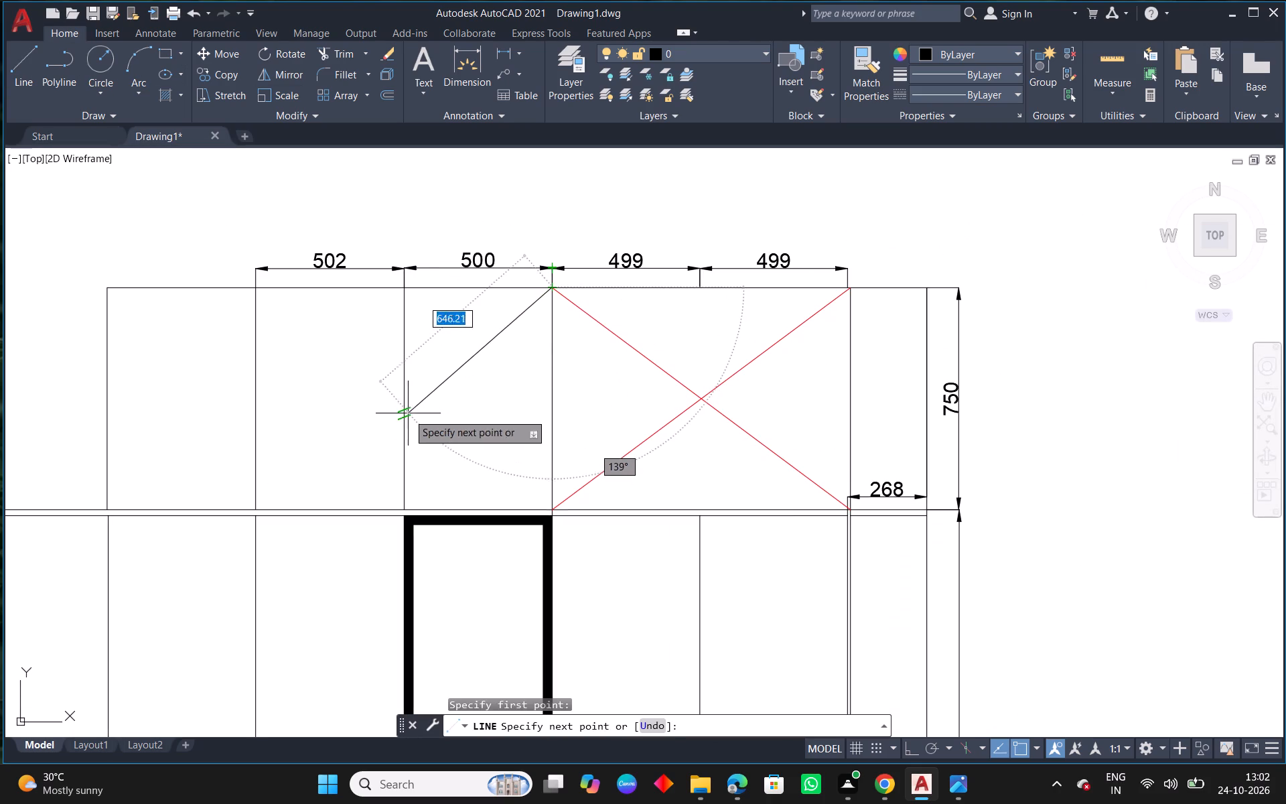
left_click(403, 399)
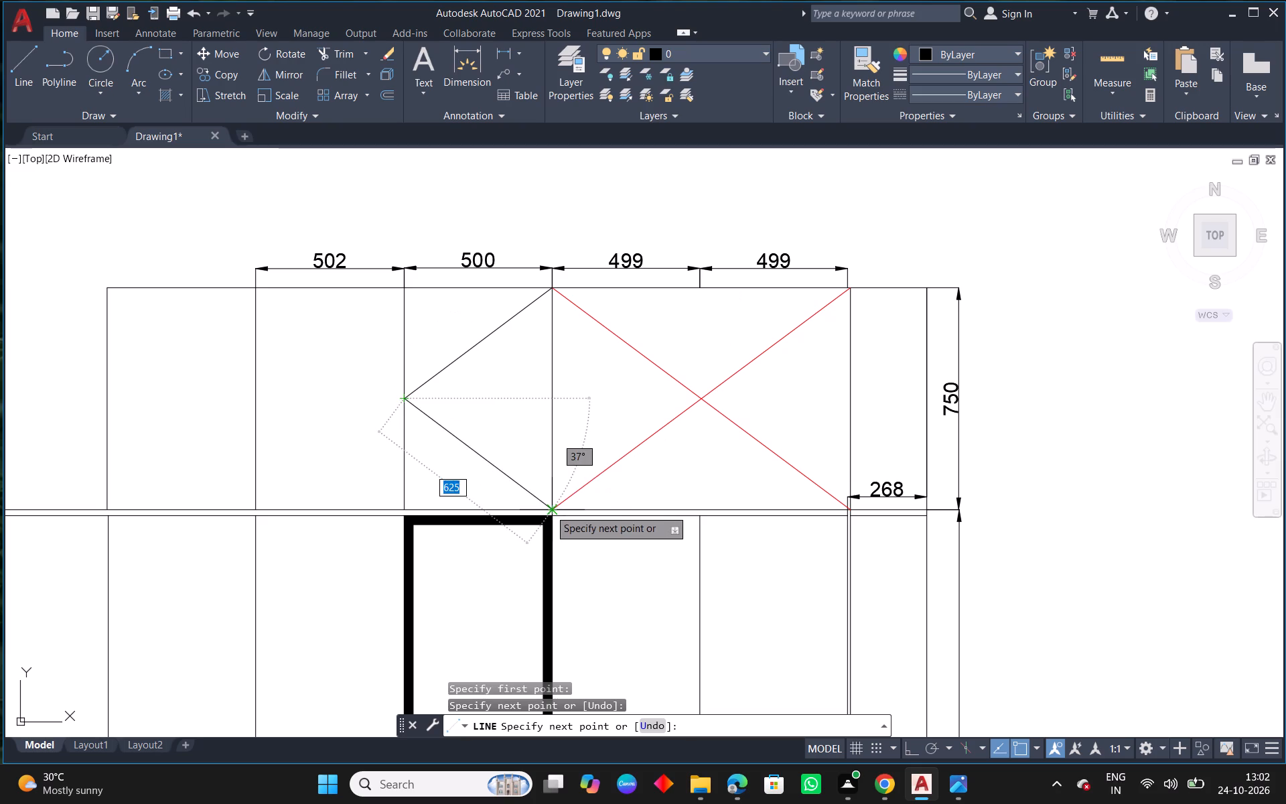
left_click(550, 509)
right_click(550, 509)
left_click(599, 528)
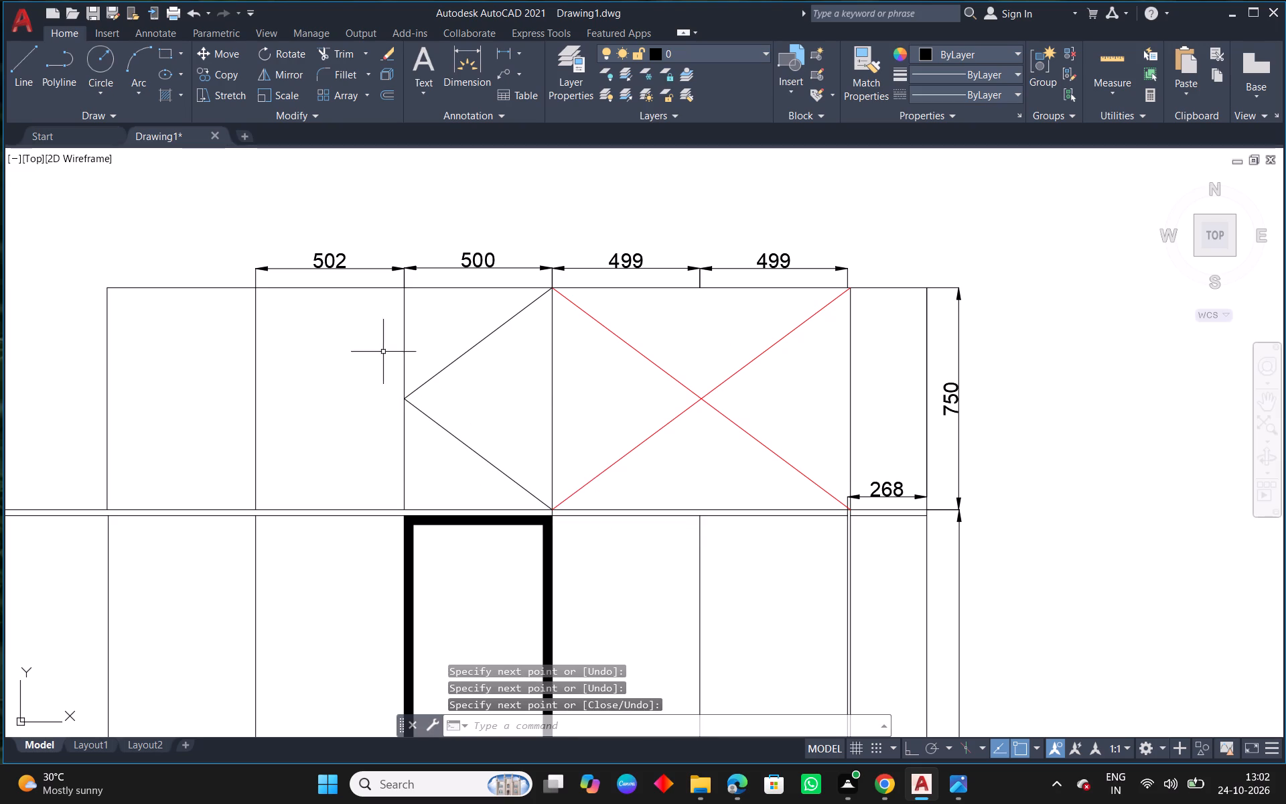
Draw two crossing diagonals corner to corner across the pair of lofts on the outer side of the 500-wide loft.
right_click(319, 322)
left_click(380, 334)
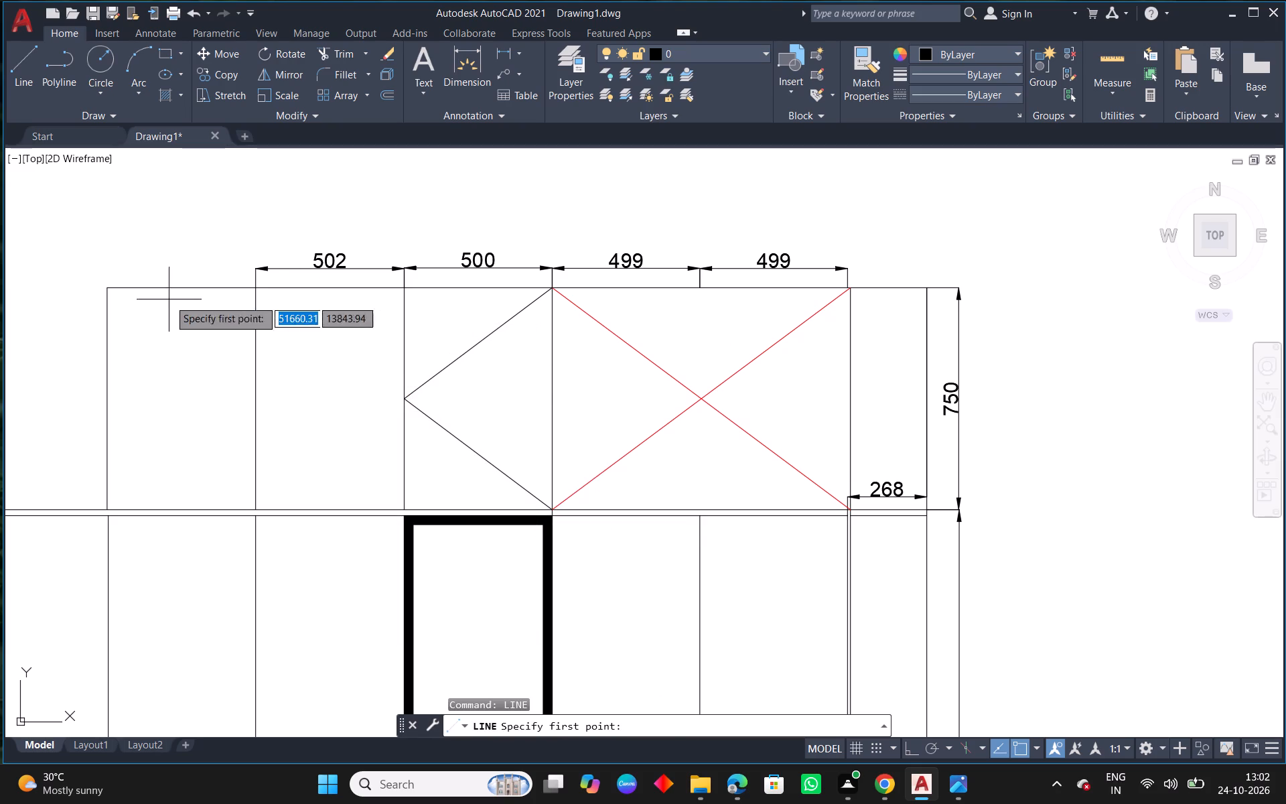
left_click_drag(105, 289, 112, 293)
left_click(403, 510)
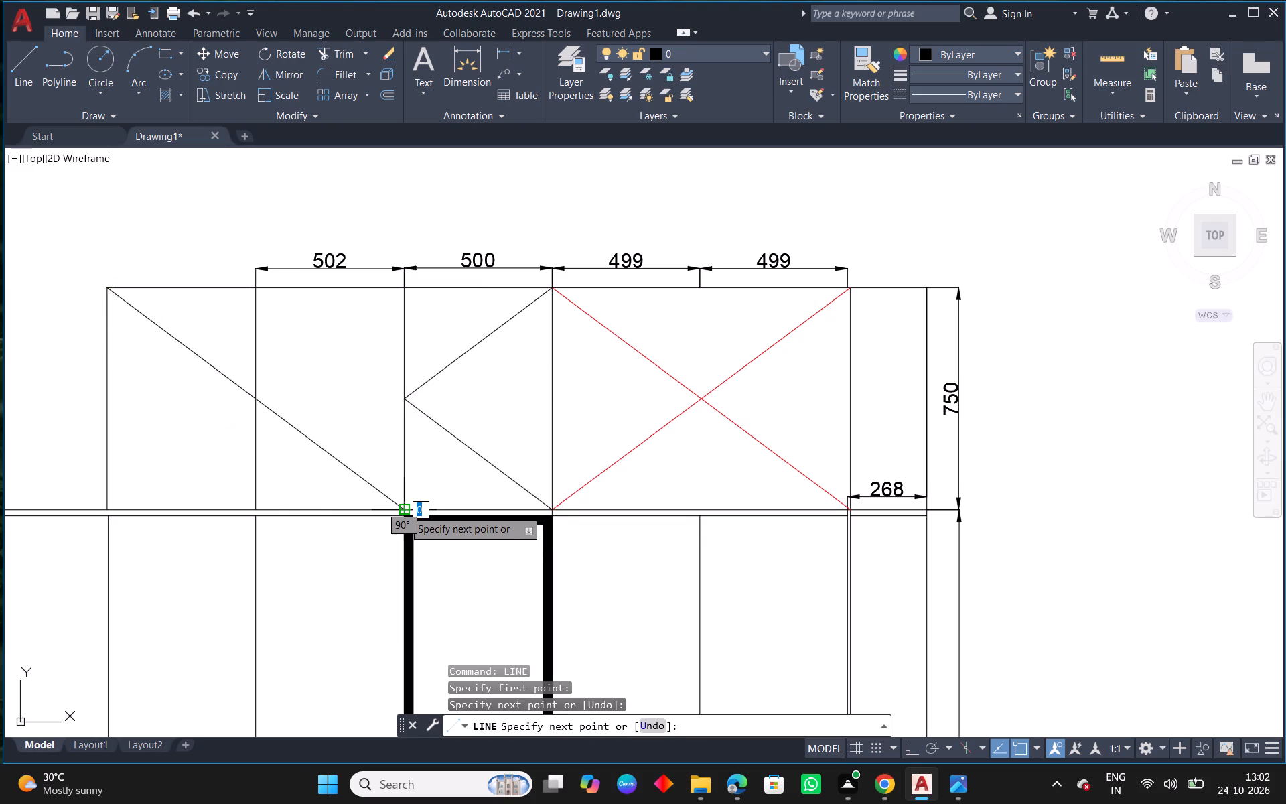
right_click(341, 356)
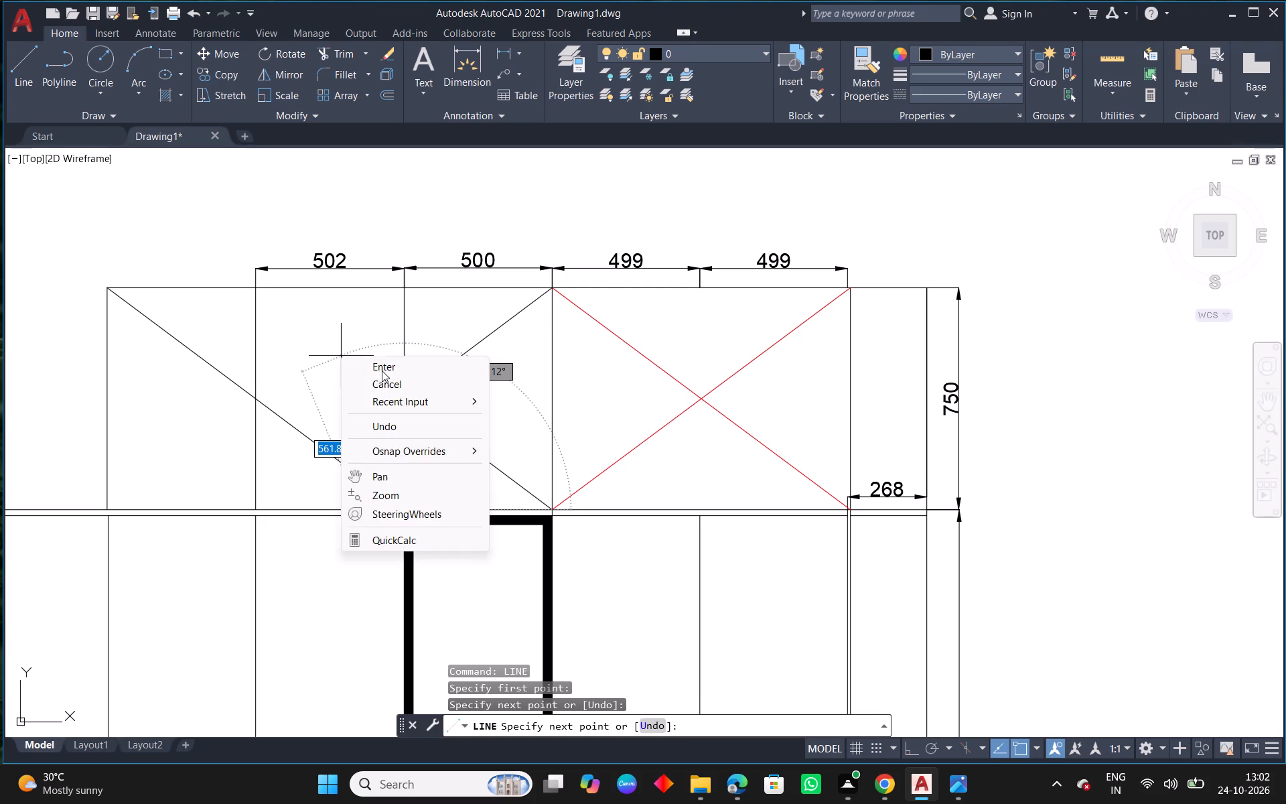
left_click(382, 371)
right_click(315, 345)
left_click(373, 360)
left_click(407, 285)
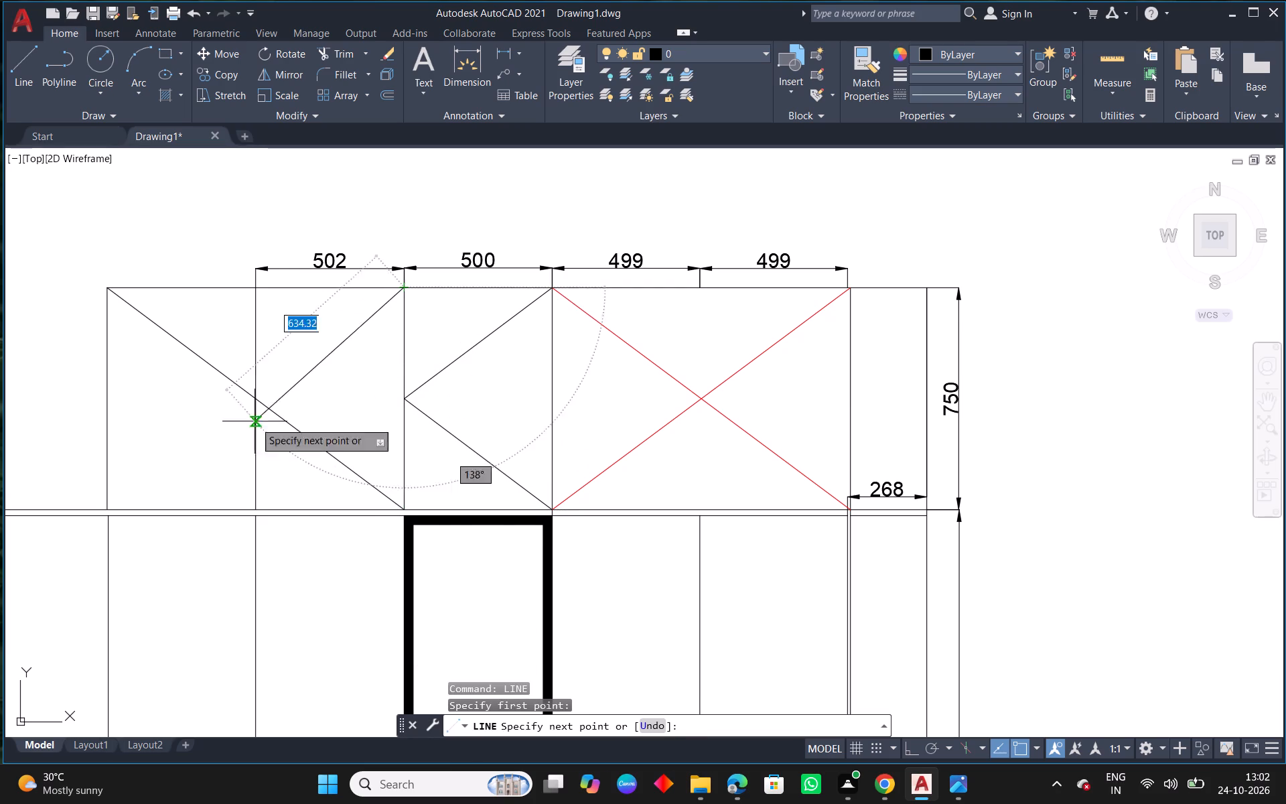
left_click(102, 511)
right_click(102, 511)
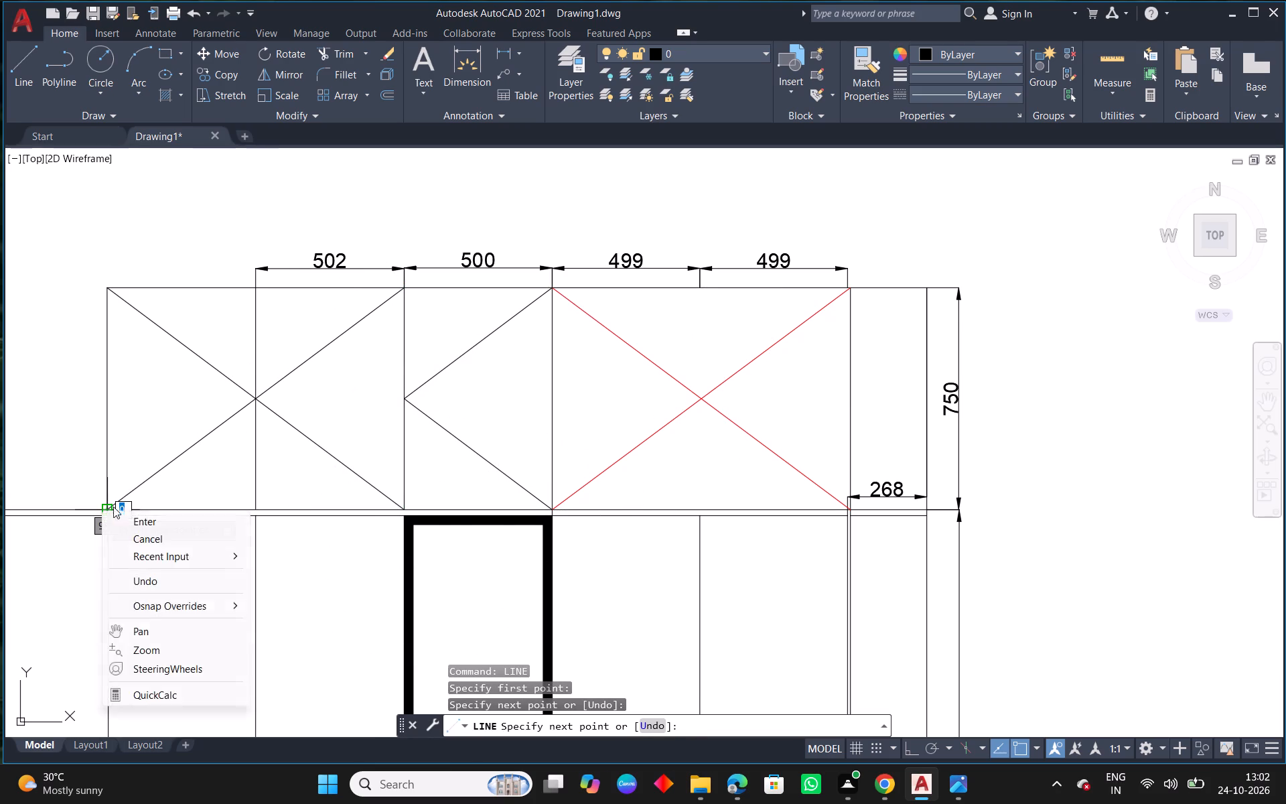
left_click(131, 506)
left_click(135, 515)
key("Escape")
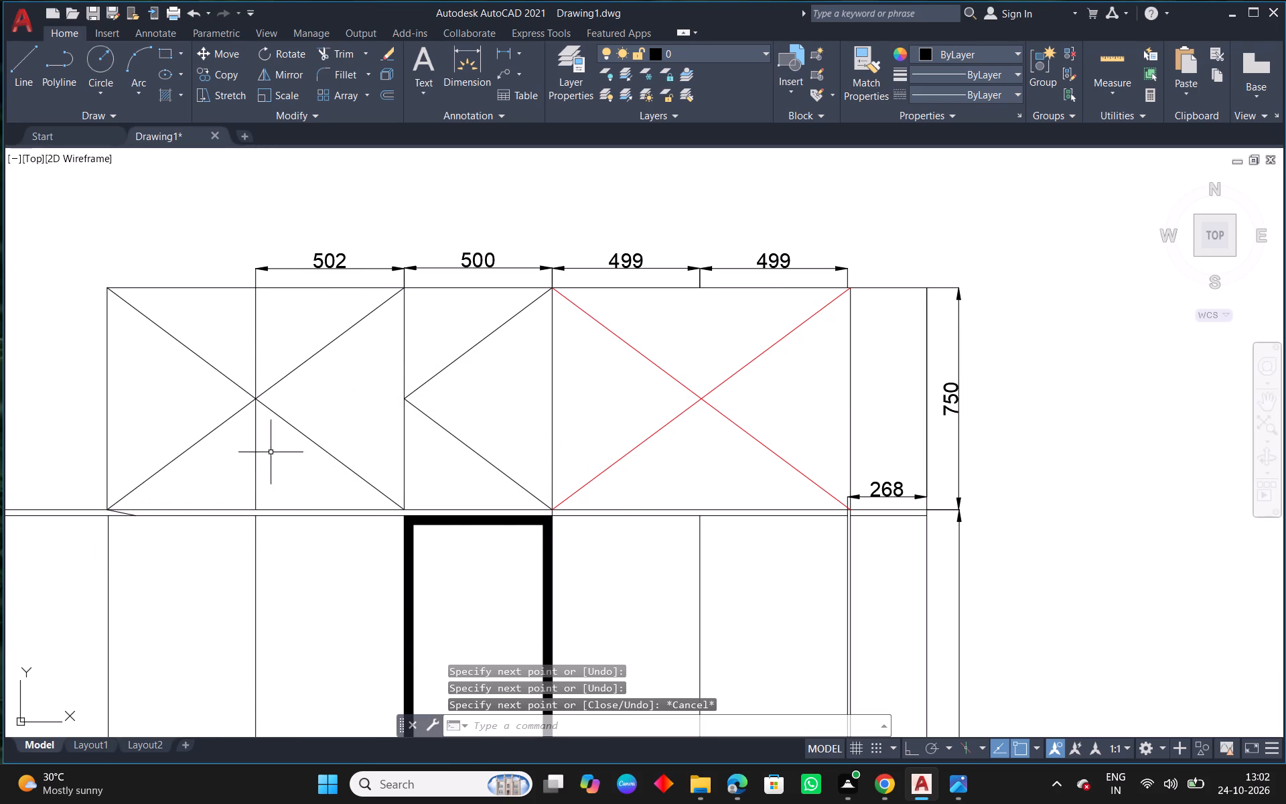
left_click(255, 460)
key("Escape")
Draw a vertical line from the shutter division up to the loft's top edge, splitting the two 499-wide lofts.
scroll(547, 423, "down", 5)
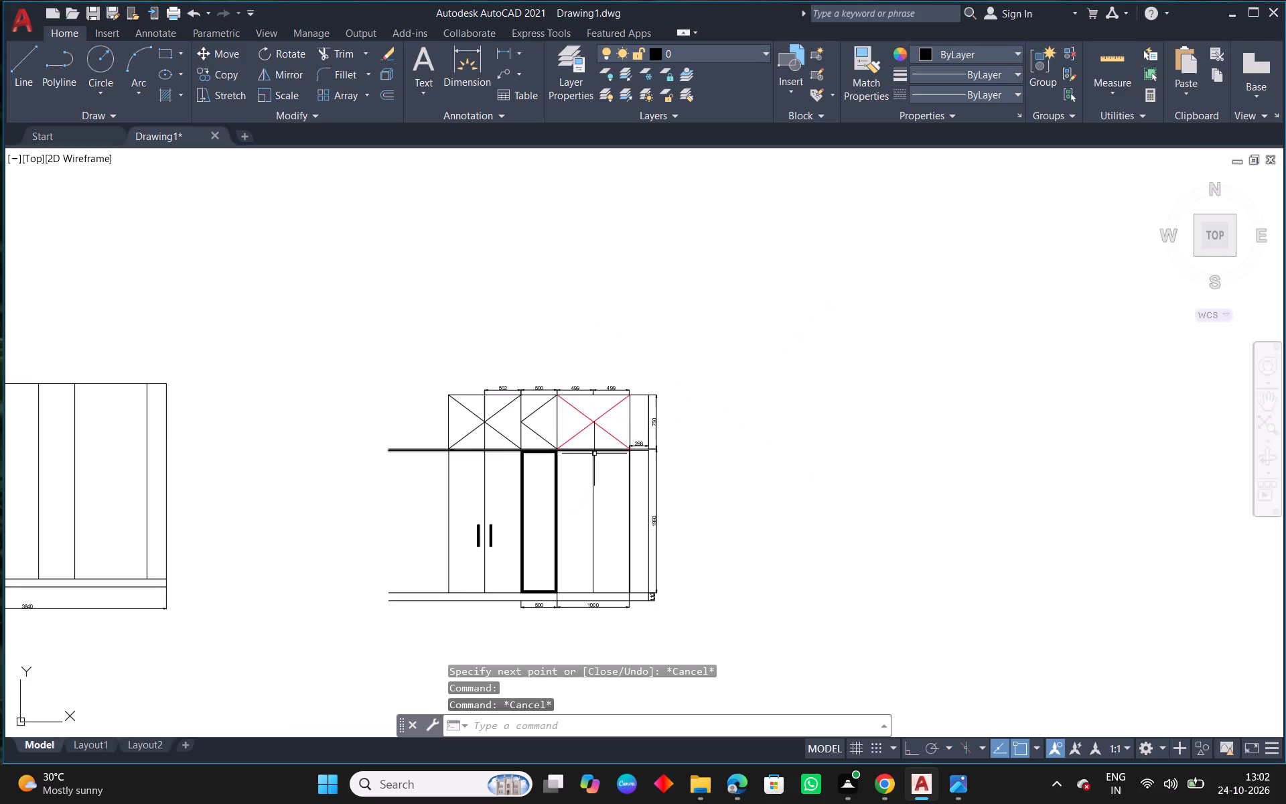
scroll(595, 454, "down", 2)
middle_click_drag(921, 458, 423, 579)
scroll(439, 570, "down", 2)
scroll(747, 373, "up", 2)
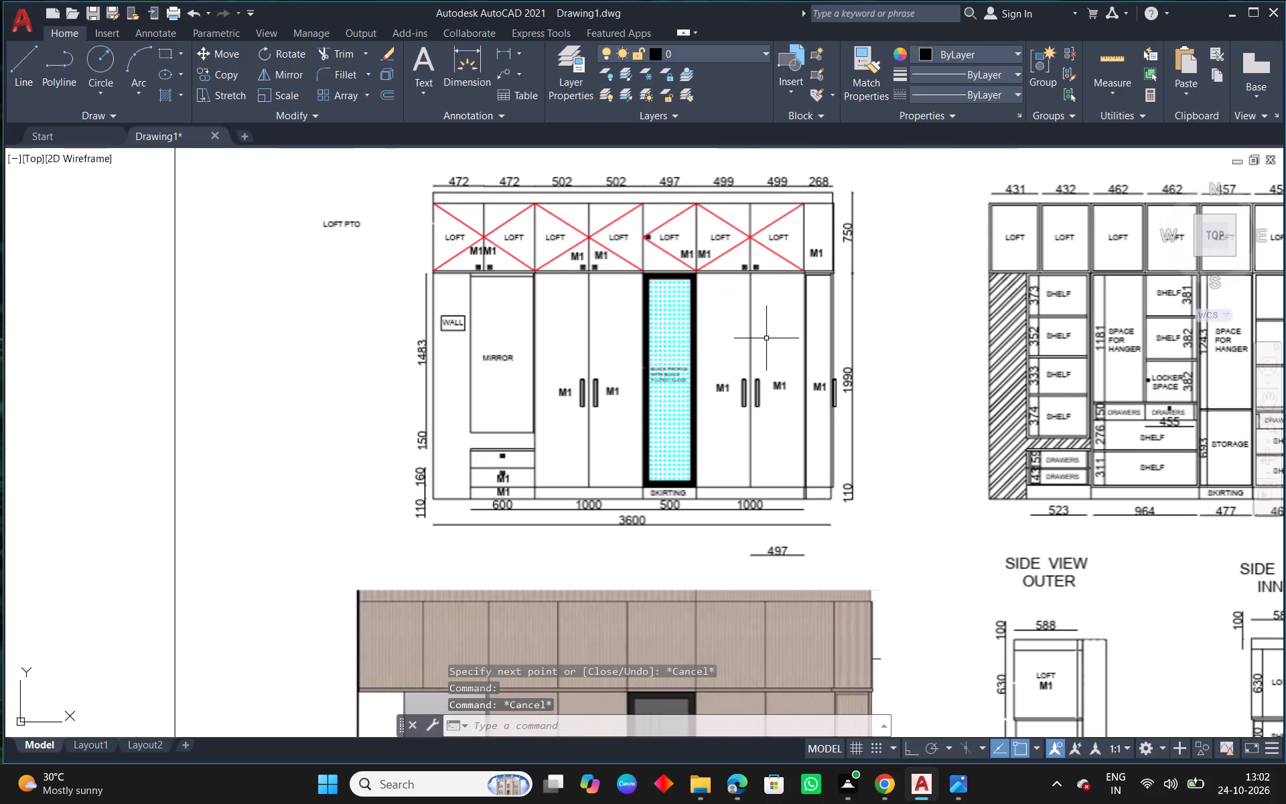
scroll(763, 344, "down", 1)
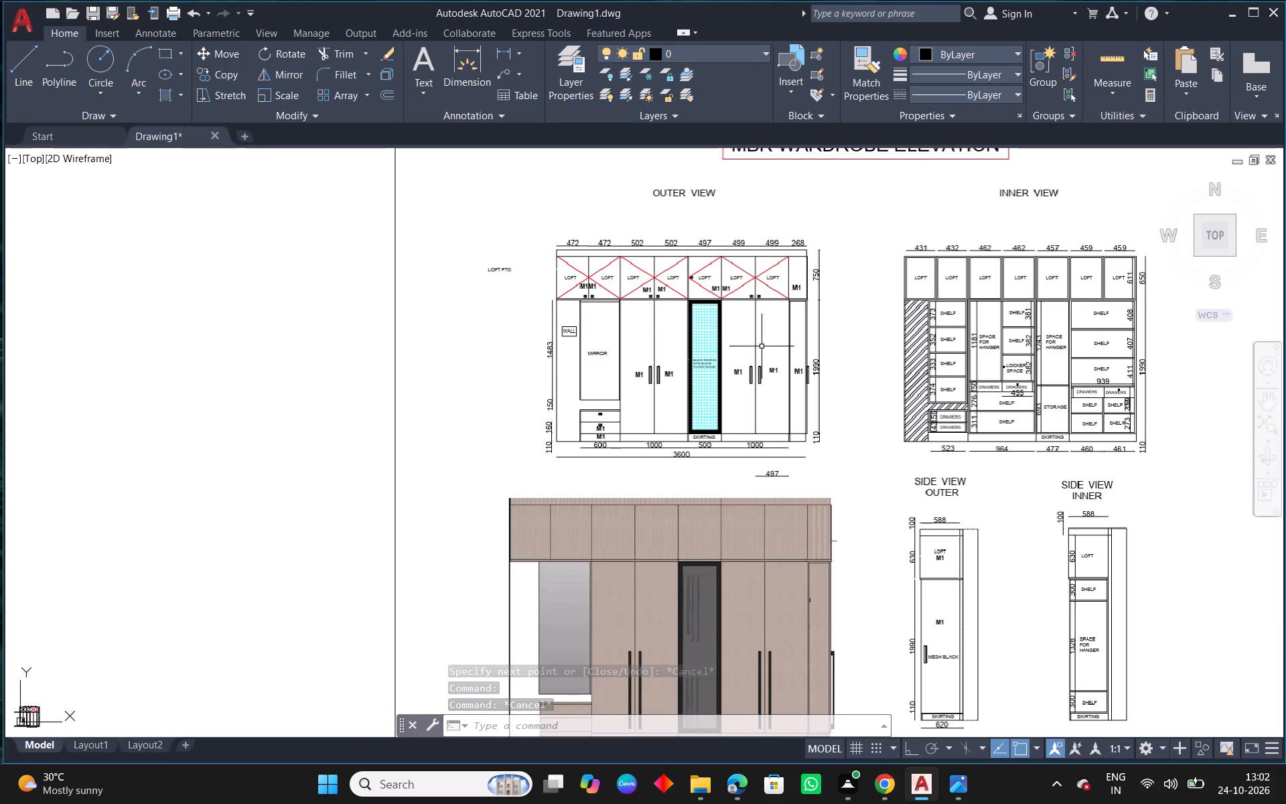
middle_click_drag(527, 447, 664, 252)
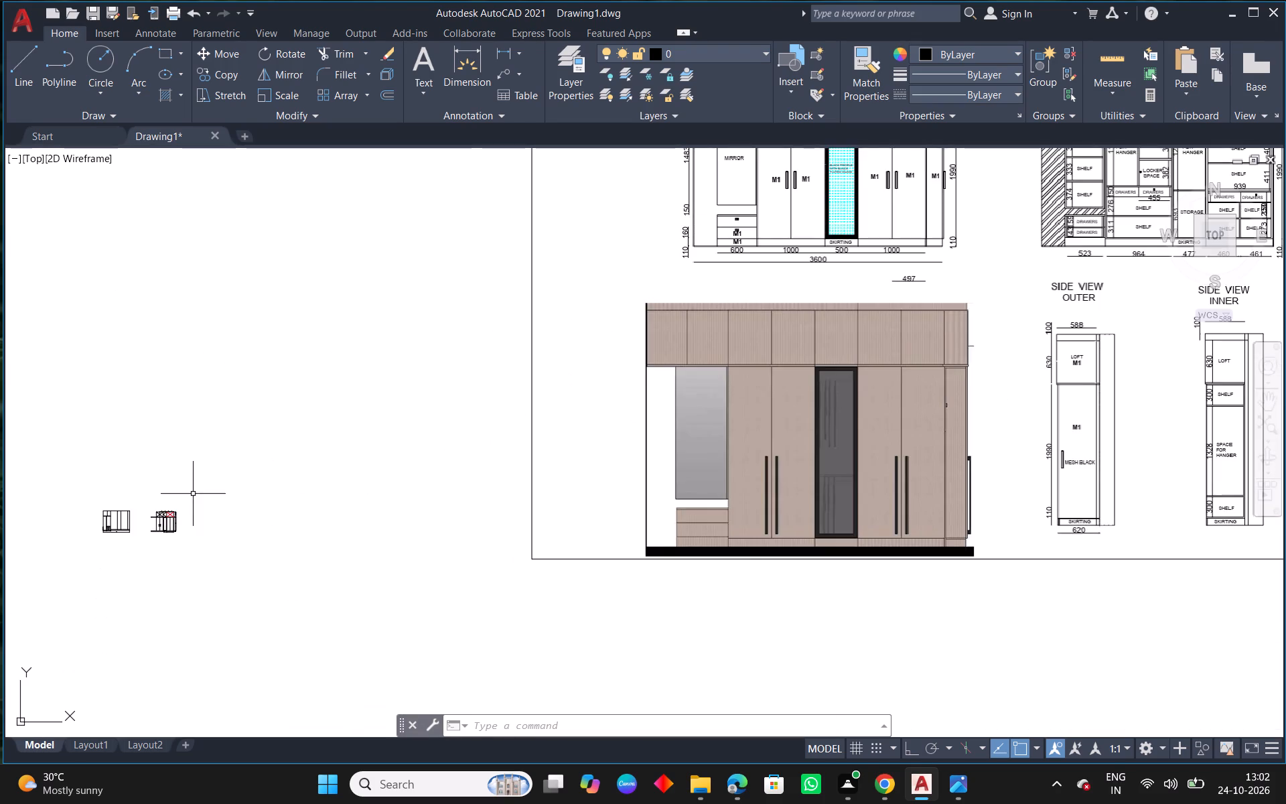
scroll(140, 505, "up", 3)
scroll(267, 559, "up", 4)
middle_click_drag(198, 509, 411, 503)
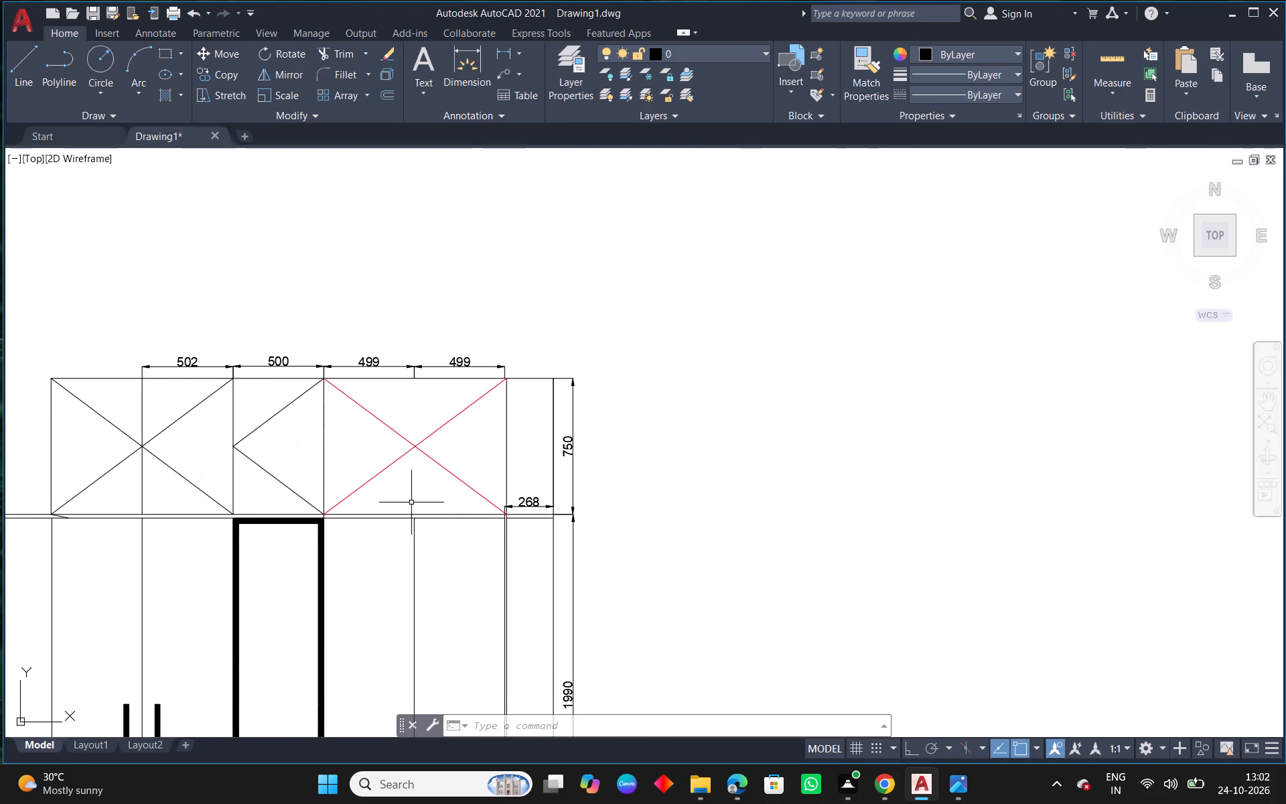
type("L")
key("space")
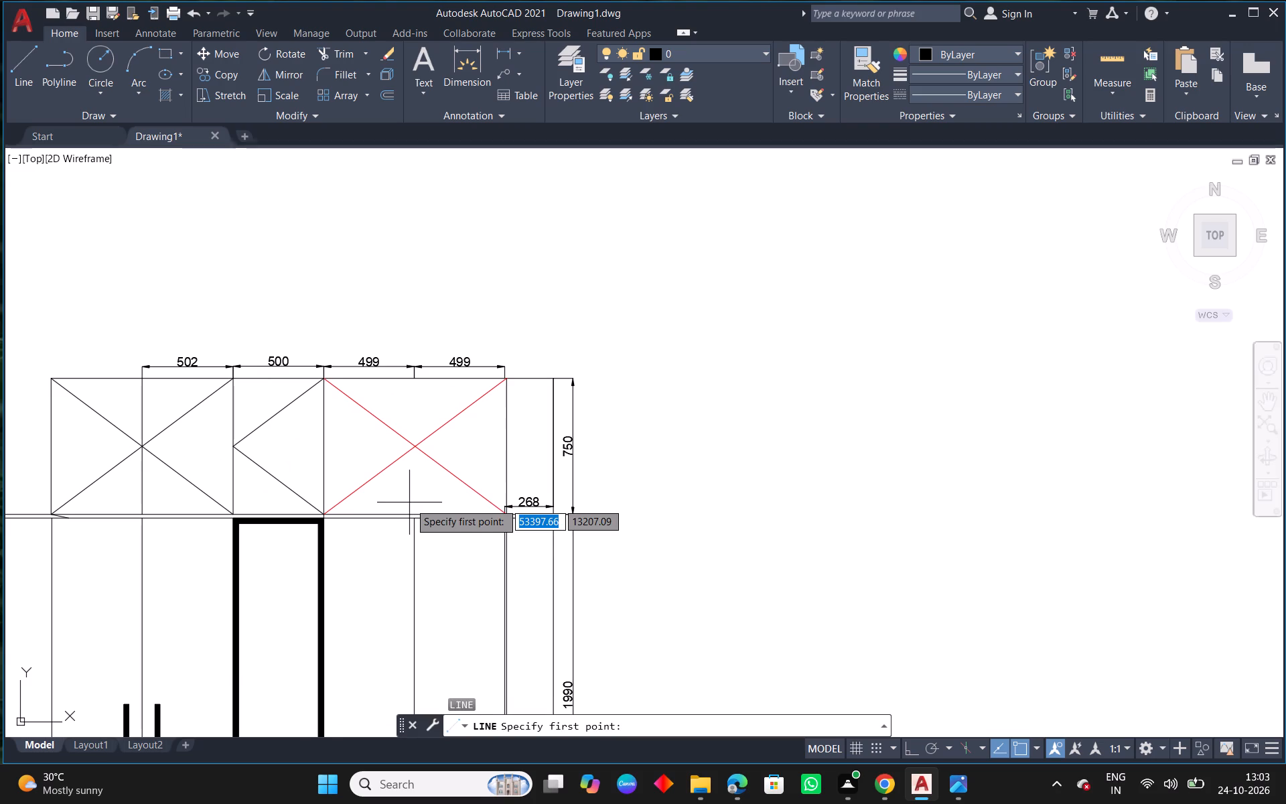
scroll(423, 518, "up", 1)
left_click(411, 523)
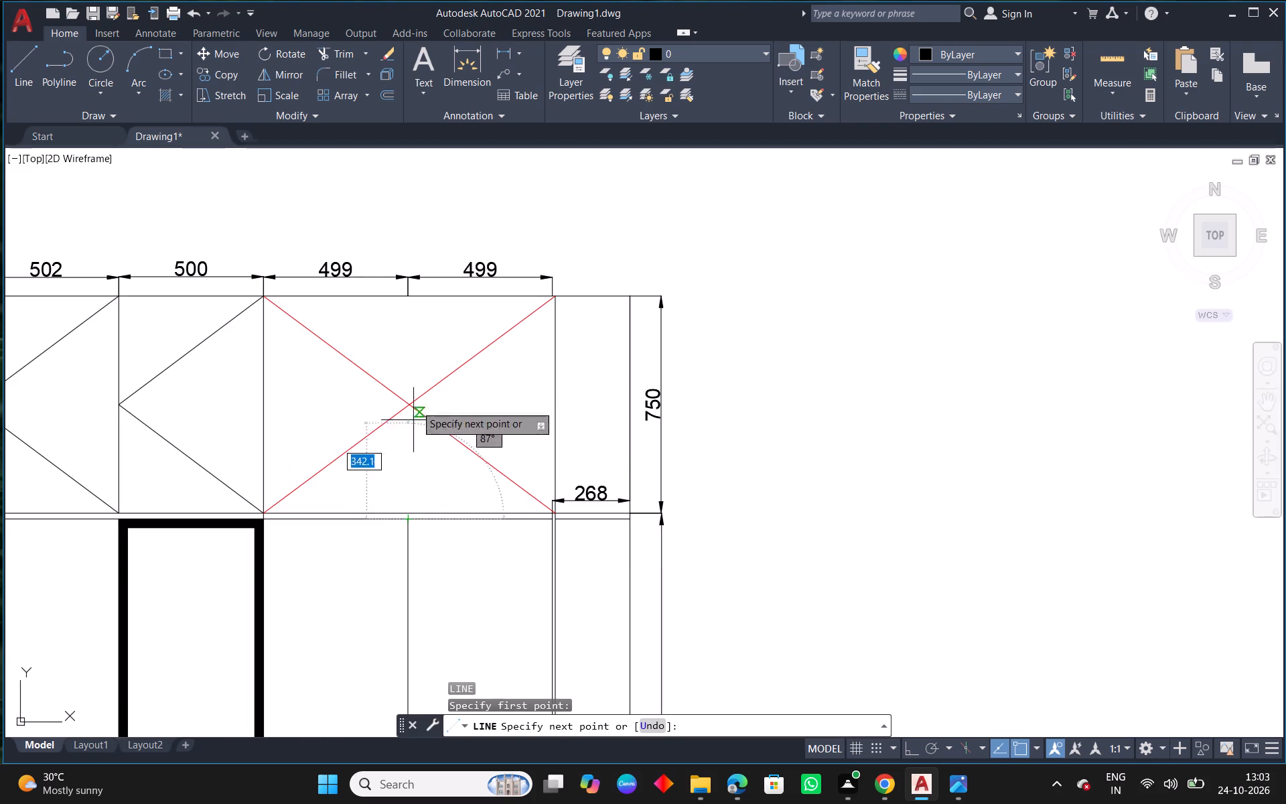
left_click(407, 295)
key("Escape")
Trim the piece of the new loft division line between the two horizontal lines separating lofts and shutters.
scroll(402, 508, "up", 3)
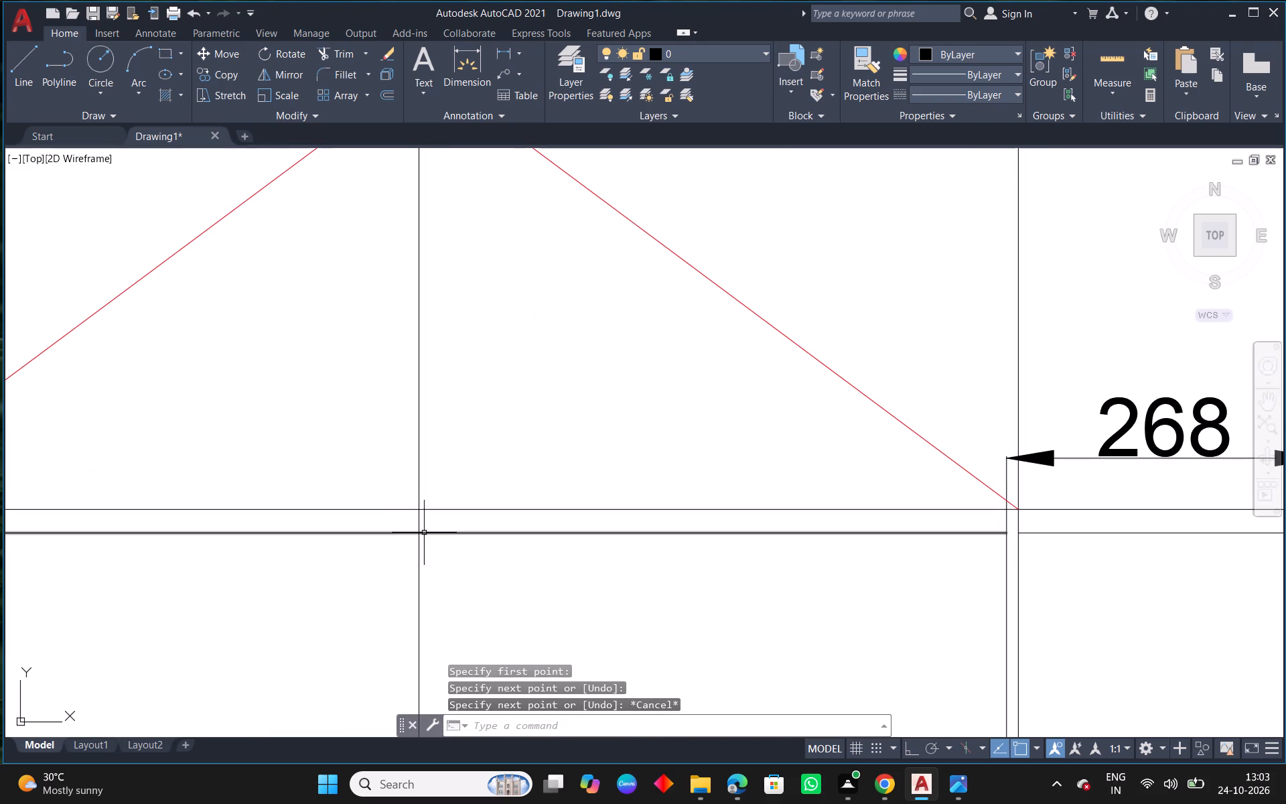
type("TR")
key("space")
key("space")
left_click(418, 523)
right_click(418, 523)
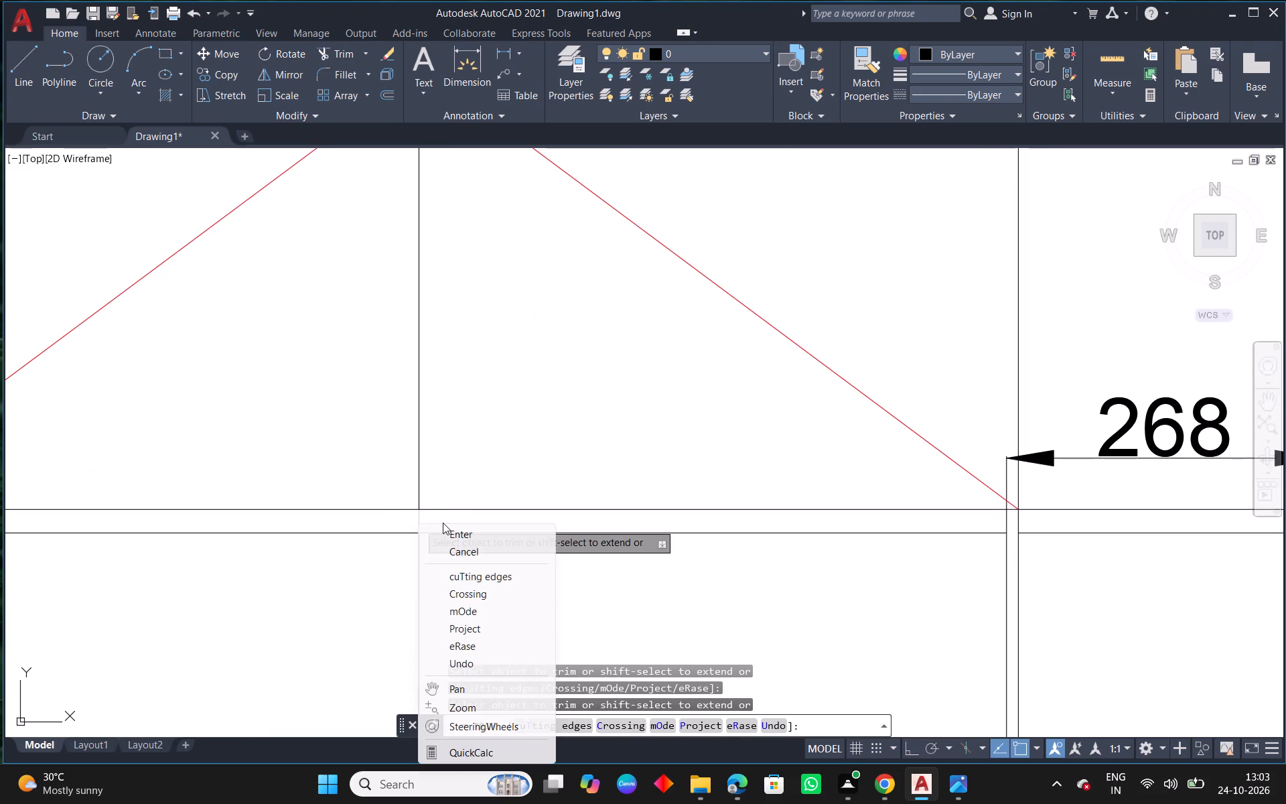
left_click(474, 538)
key("Escape")
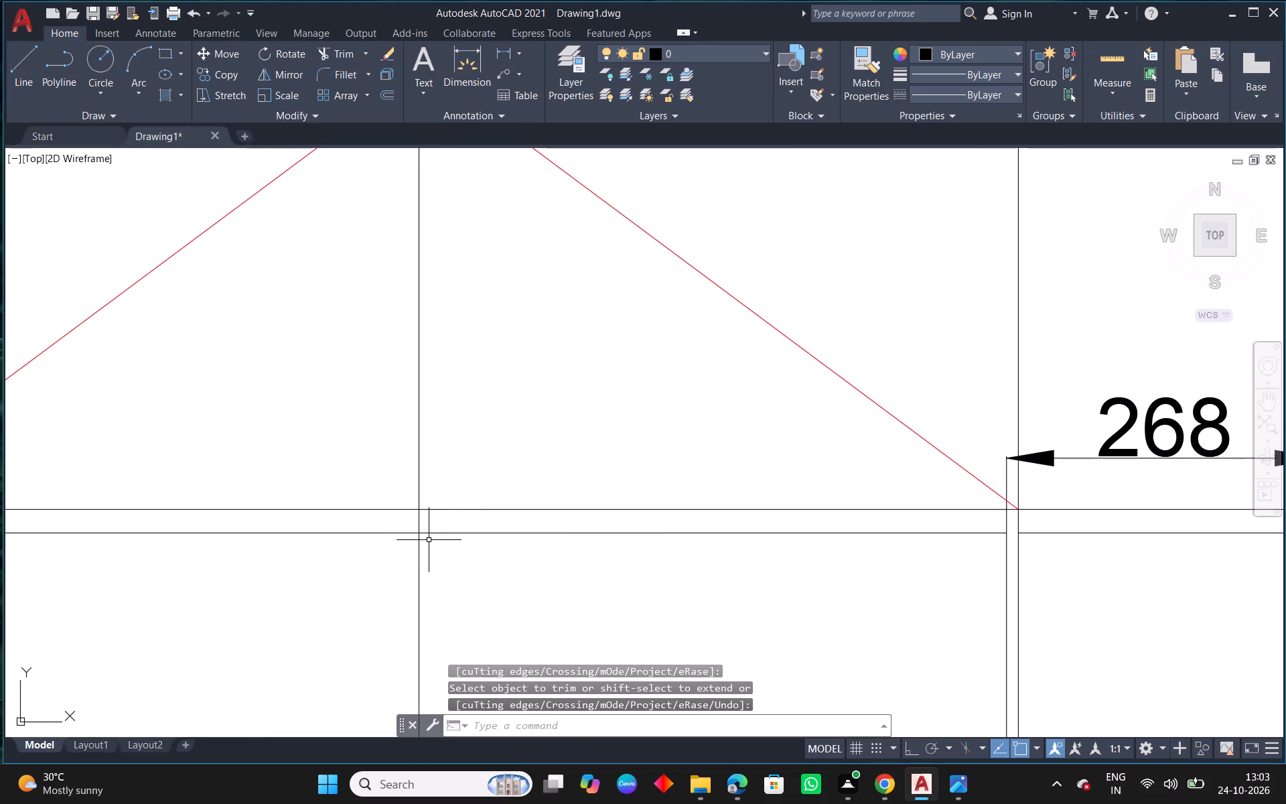
Change the colour of the crossing diagonals and the 500-wide loft's opening lines to Red.
scroll(429, 540, "down", 4)
middle_click_drag(361, 575, 580, 565)
scroll(433, 489, "up", 1)
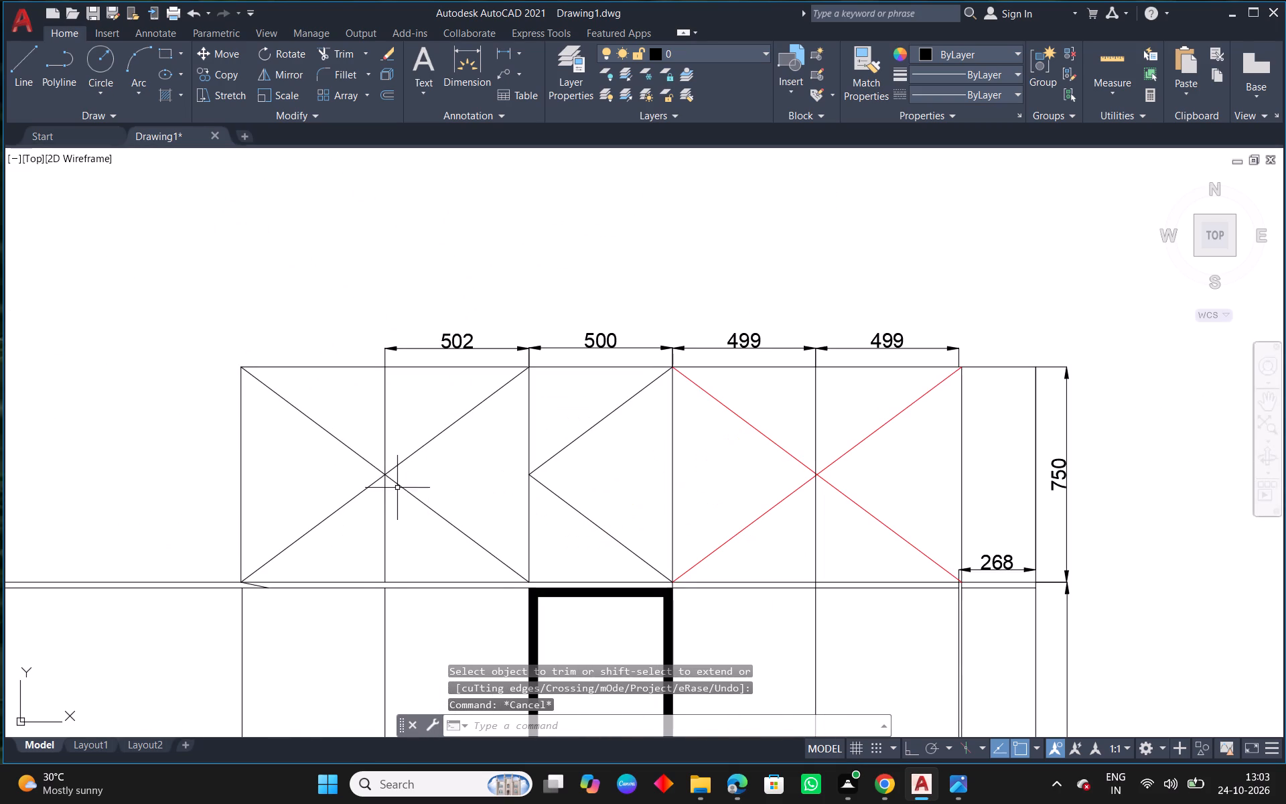
left_click_drag(421, 421, 421, 435)
left_click(410, 528)
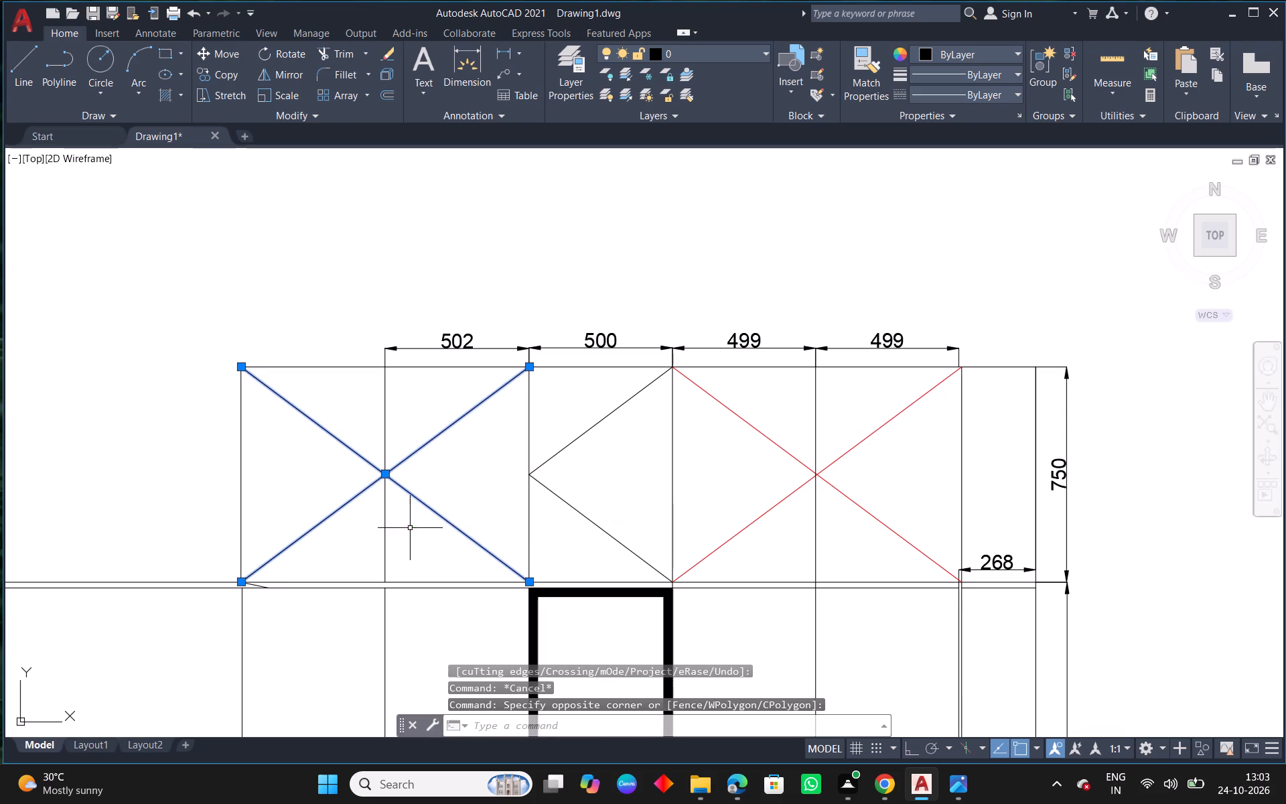
left_click_drag(585, 407, 565, 463)
left_click(541, 525)
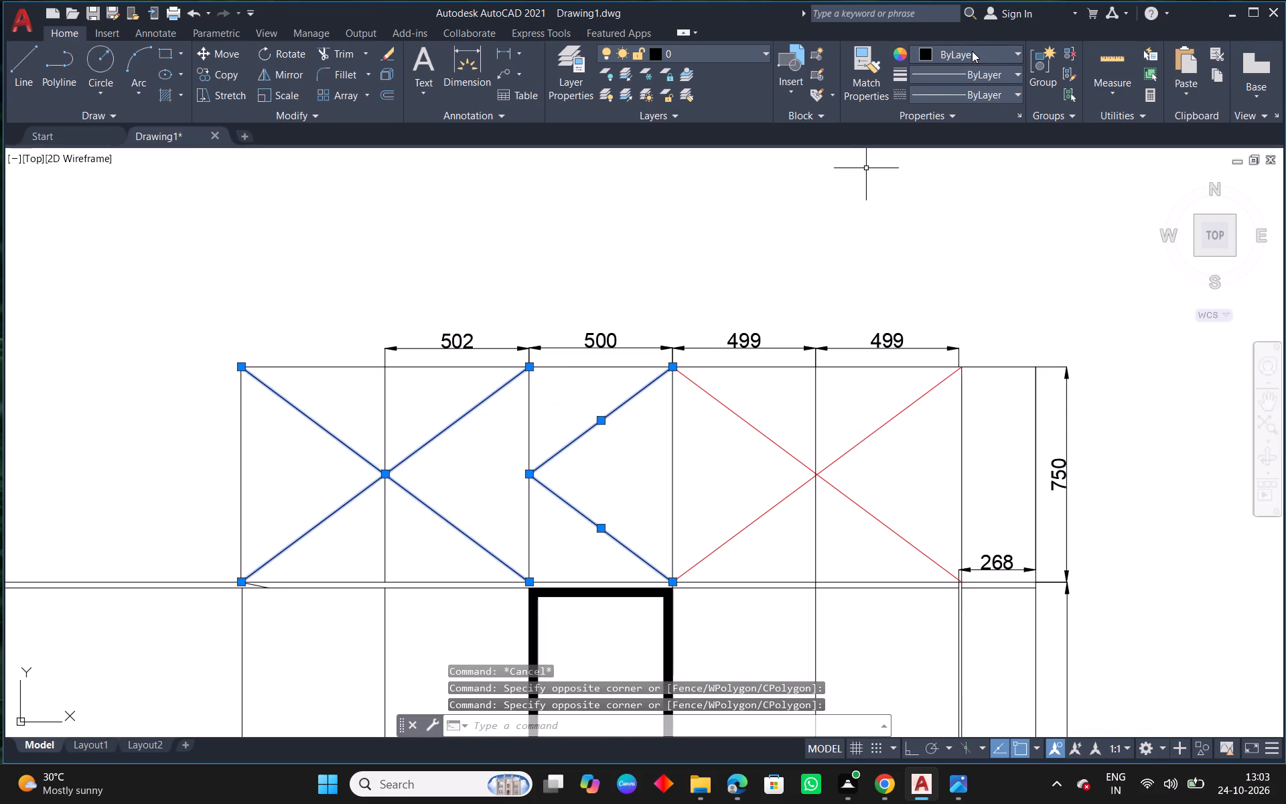
left_click(973, 50)
left_click(921, 223)
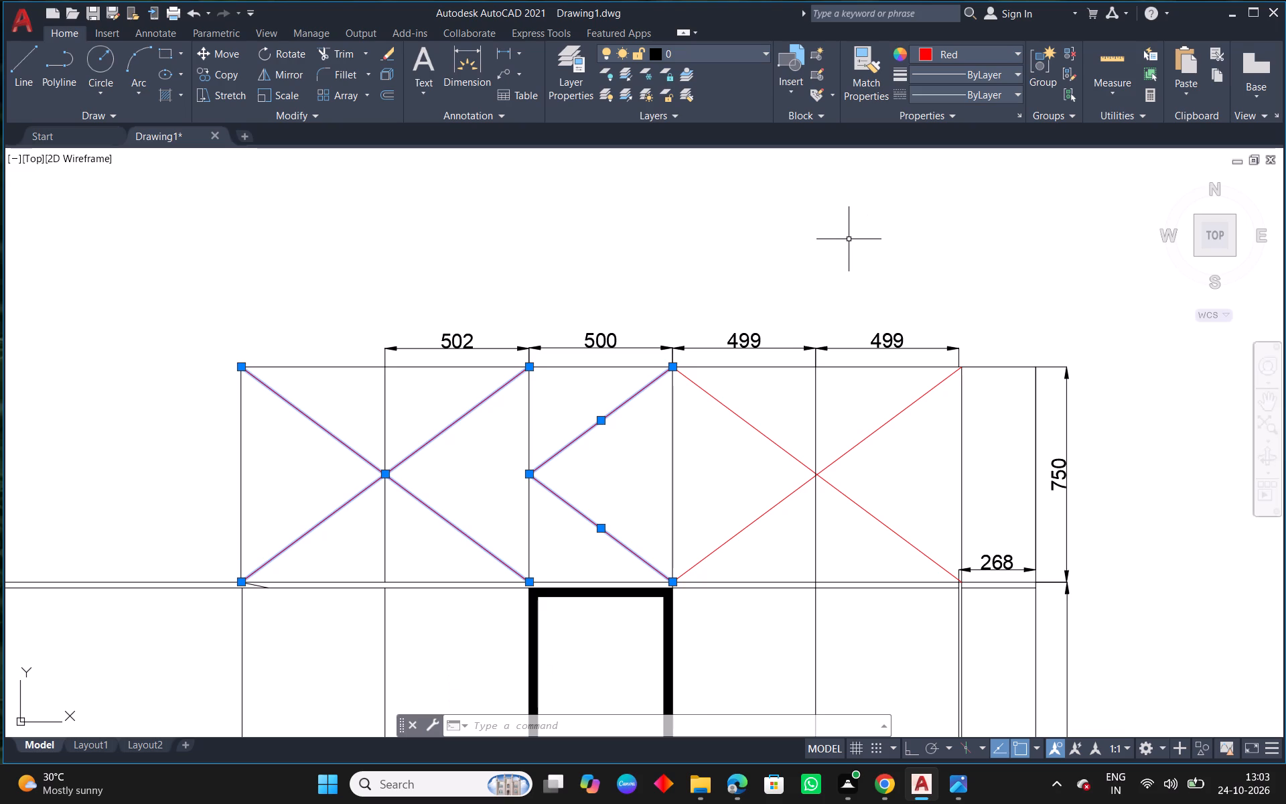
key("Escape")
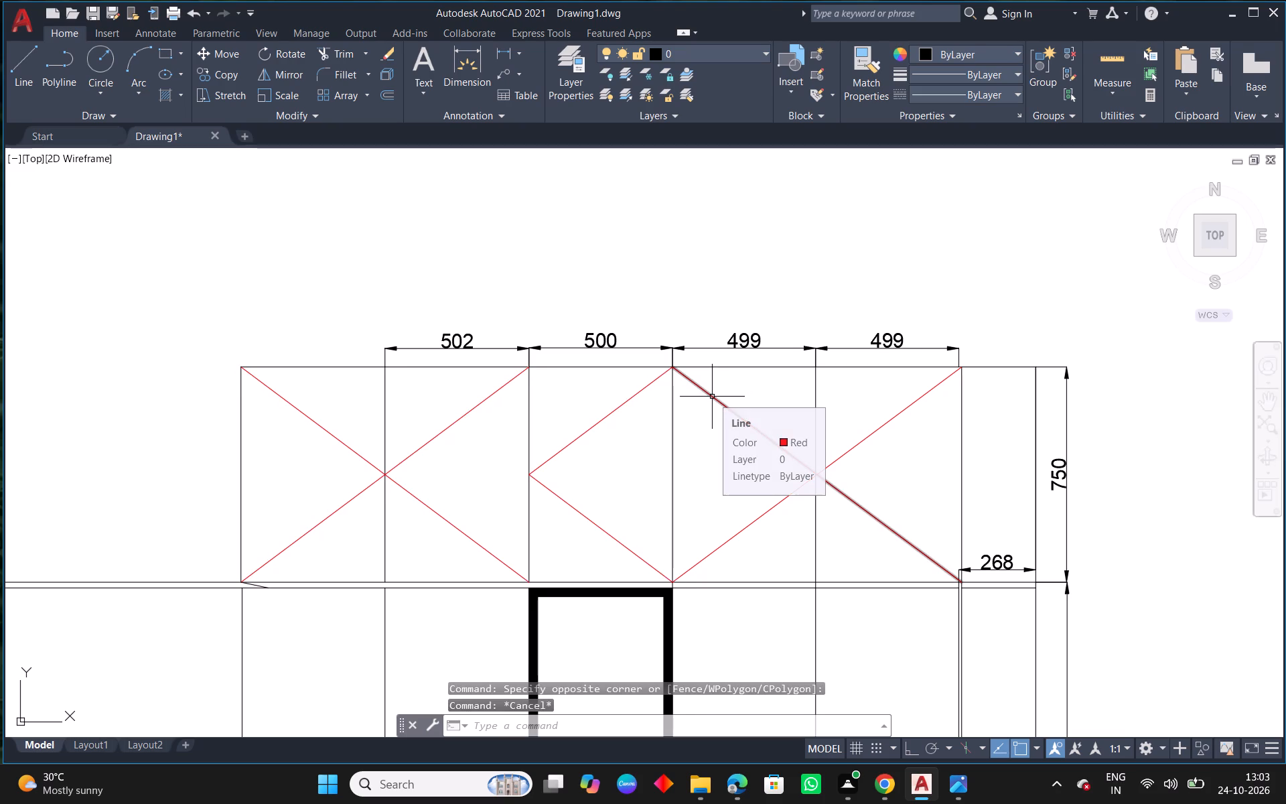
scroll(715, 444, "down", 1)
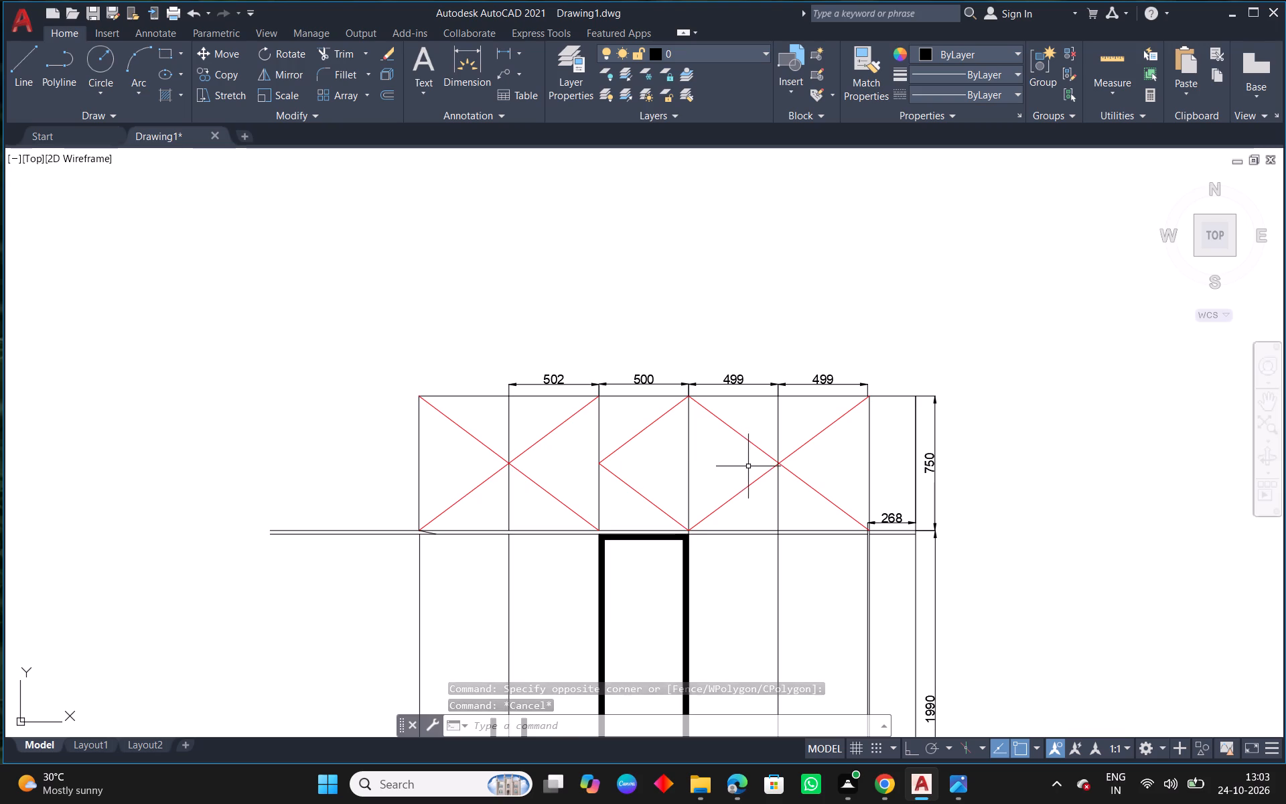
Check the loft division widths on the outer view of the reference MBR wardrobe elevation.
scroll(730, 464, "down", 2)
scroll(790, 461, "down", 2)
middle_click_drag(919, 400, 578, 476)
scroll(578, 476, "down", 3)
middle_click_drag(827, 324, 461, 529)
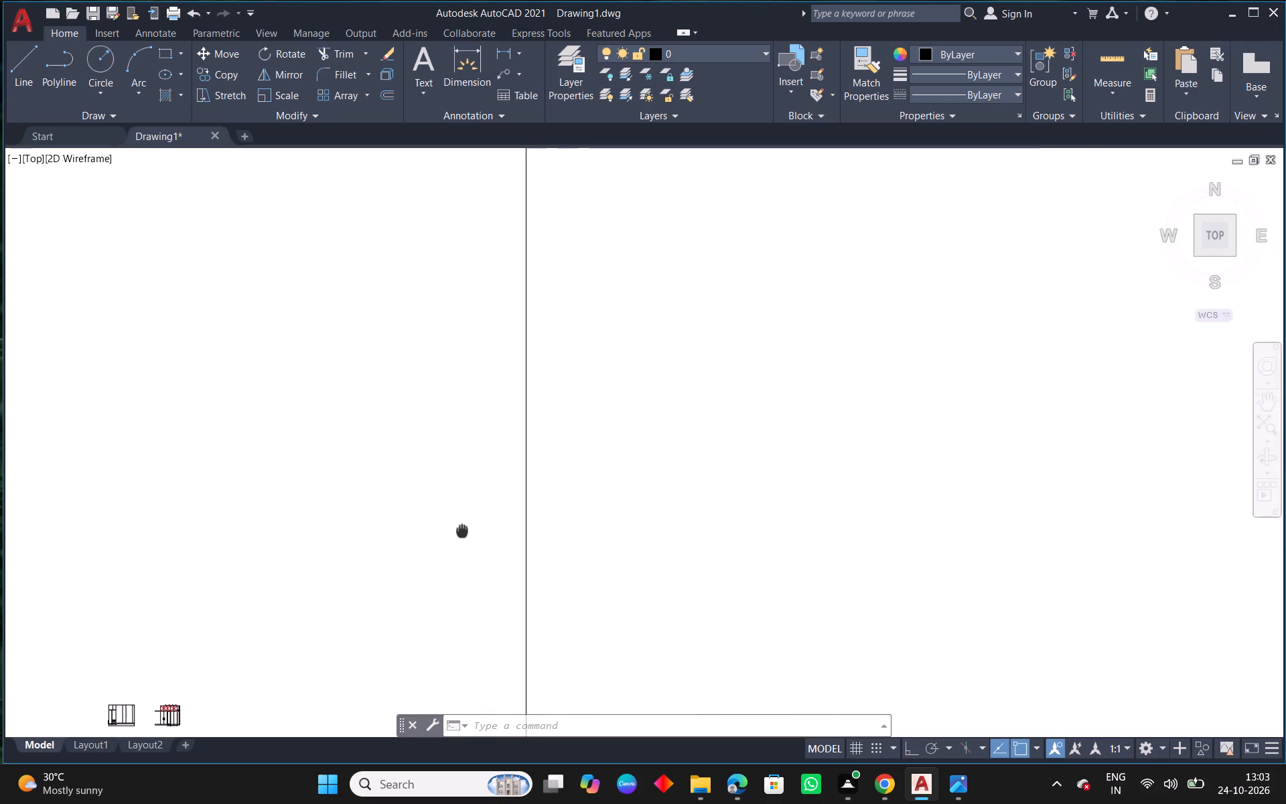
middle_click_drag(461, 529, 461, 530)
middle_click_drag(487, 522, 649, 407)
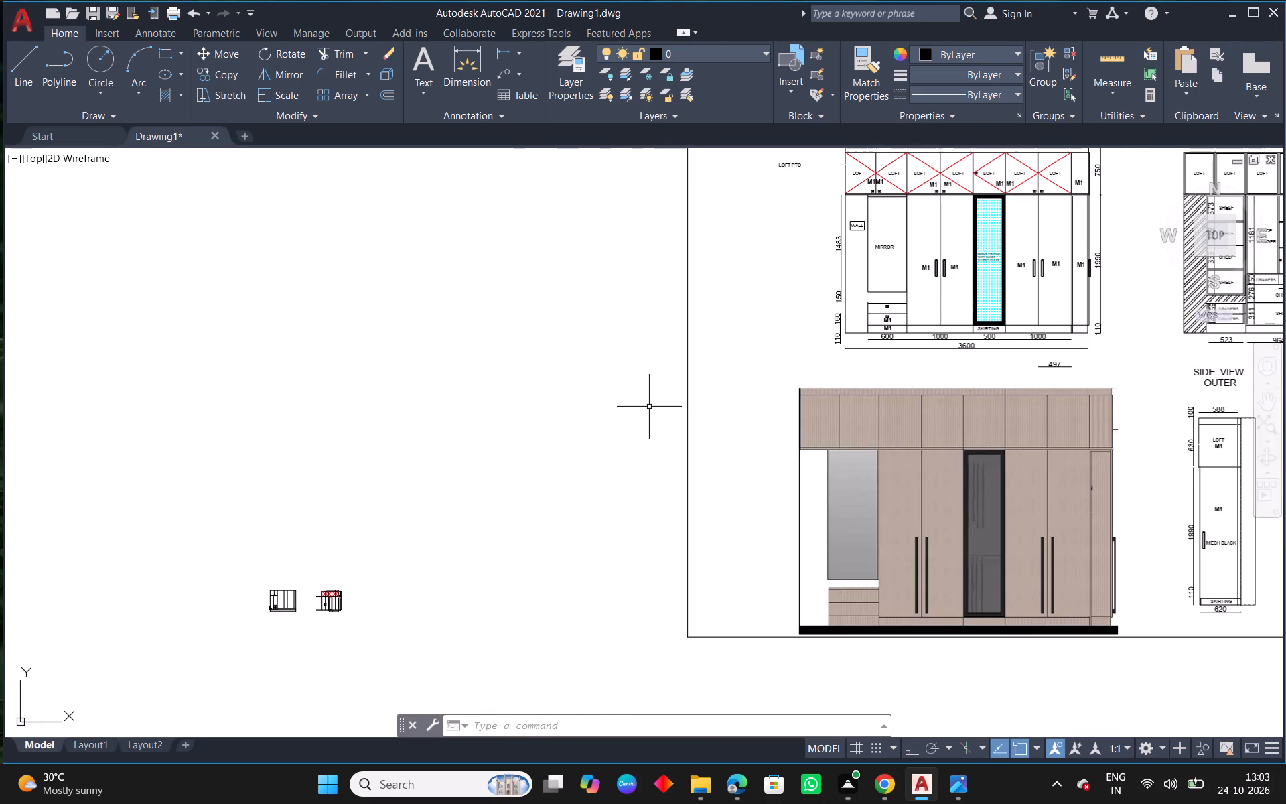
middle_click_drag(649, 407, 523, 523)
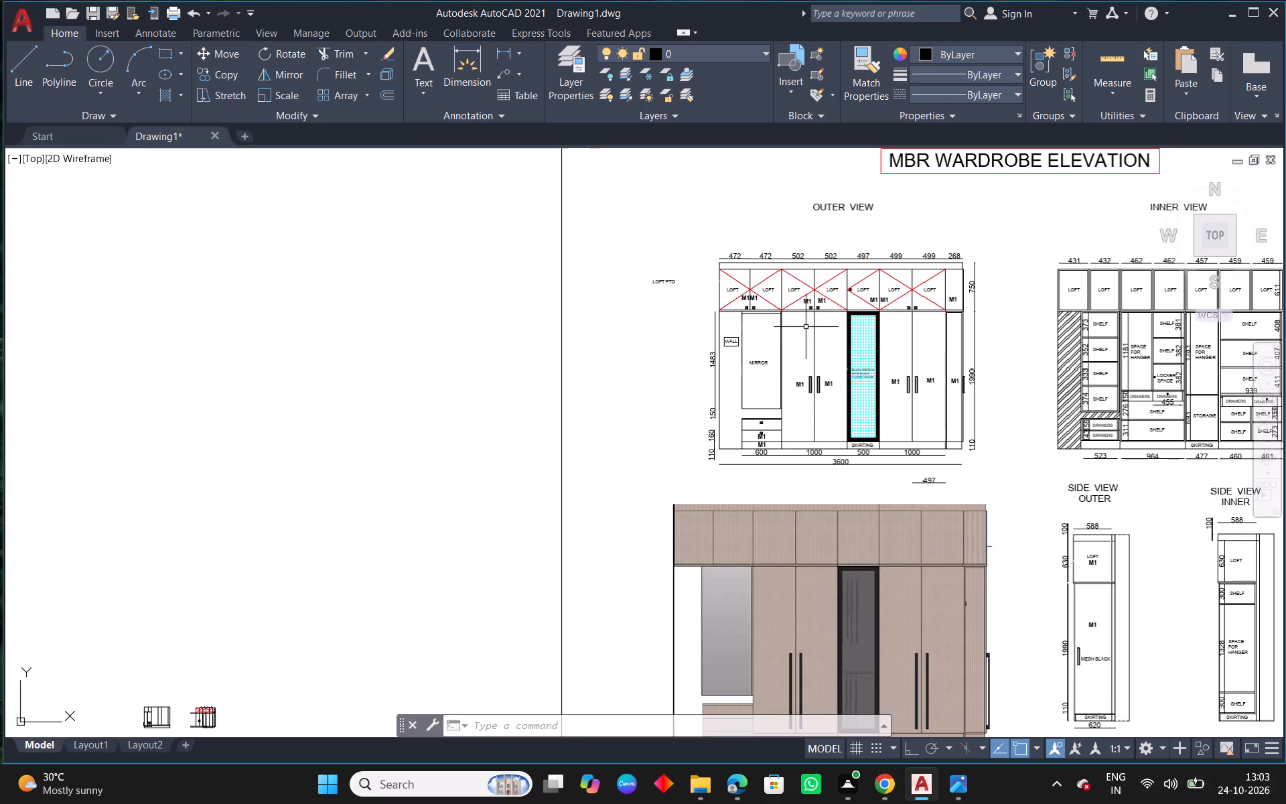
scroll(808, 320, "up", 1)
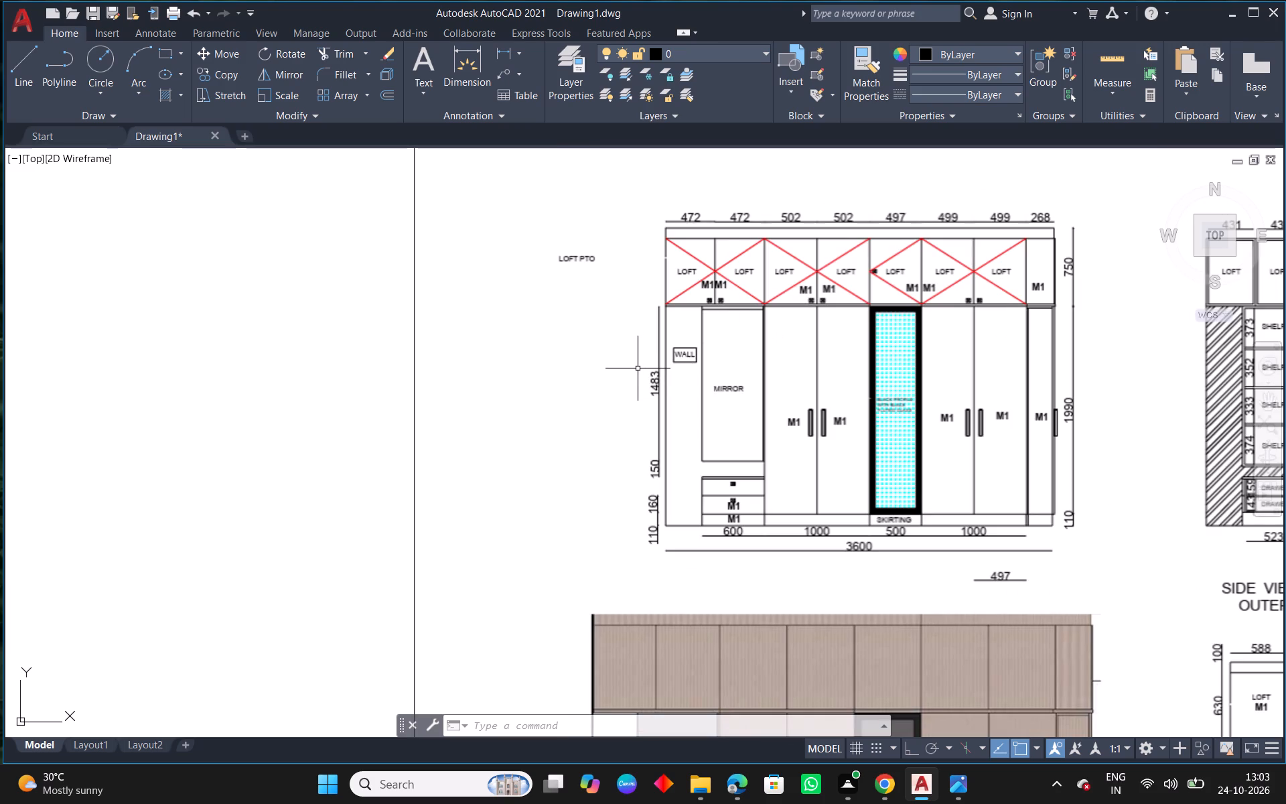
scroll(636, 368, "down", 2)
middle_click_drag(342, 570, 604, 405)
scroll(569, 440, "up", 4)
scroll(683, 375, "up", 2)
scroll(578, 349, "up", 2)
key("Escape")
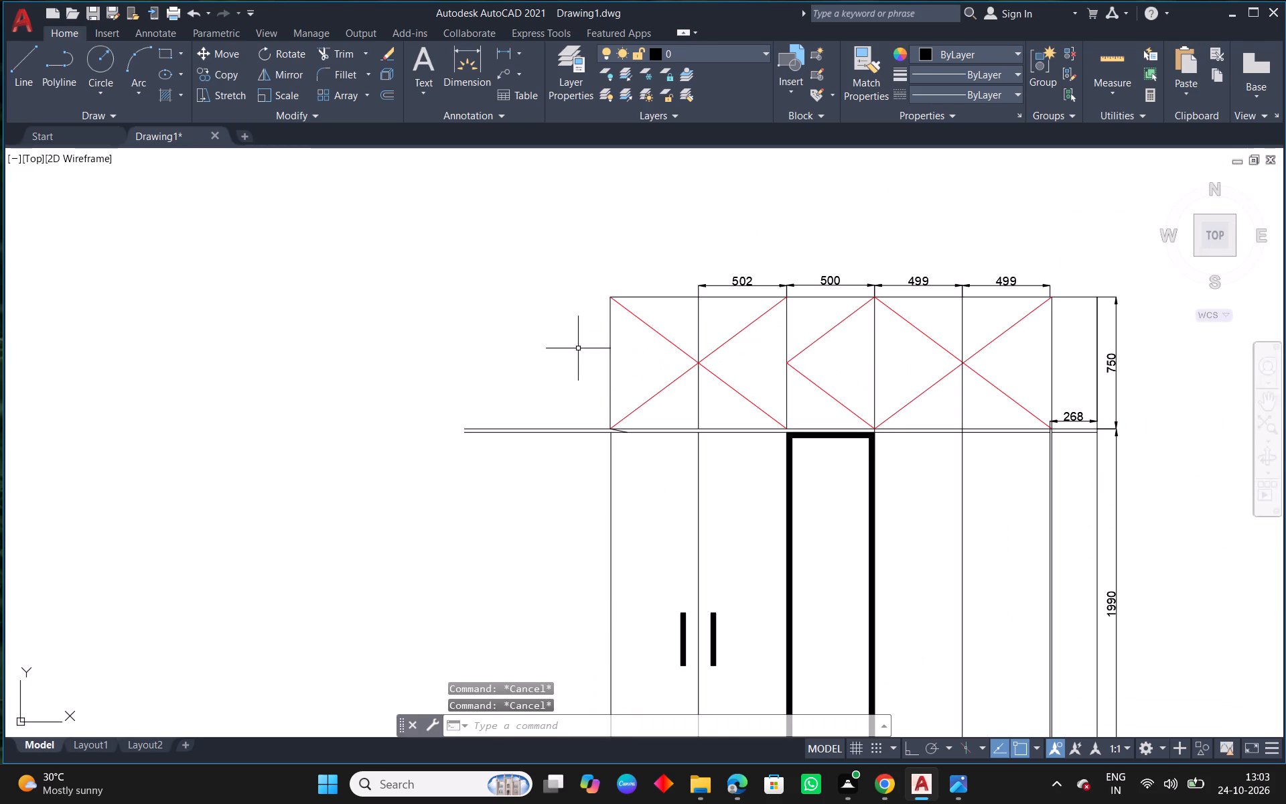
Offset the outer vertical edge of the crossed loft pair outward by 472, then offset the copy by 472 again.
type("O")
key("space")
type("472")
key("Return")
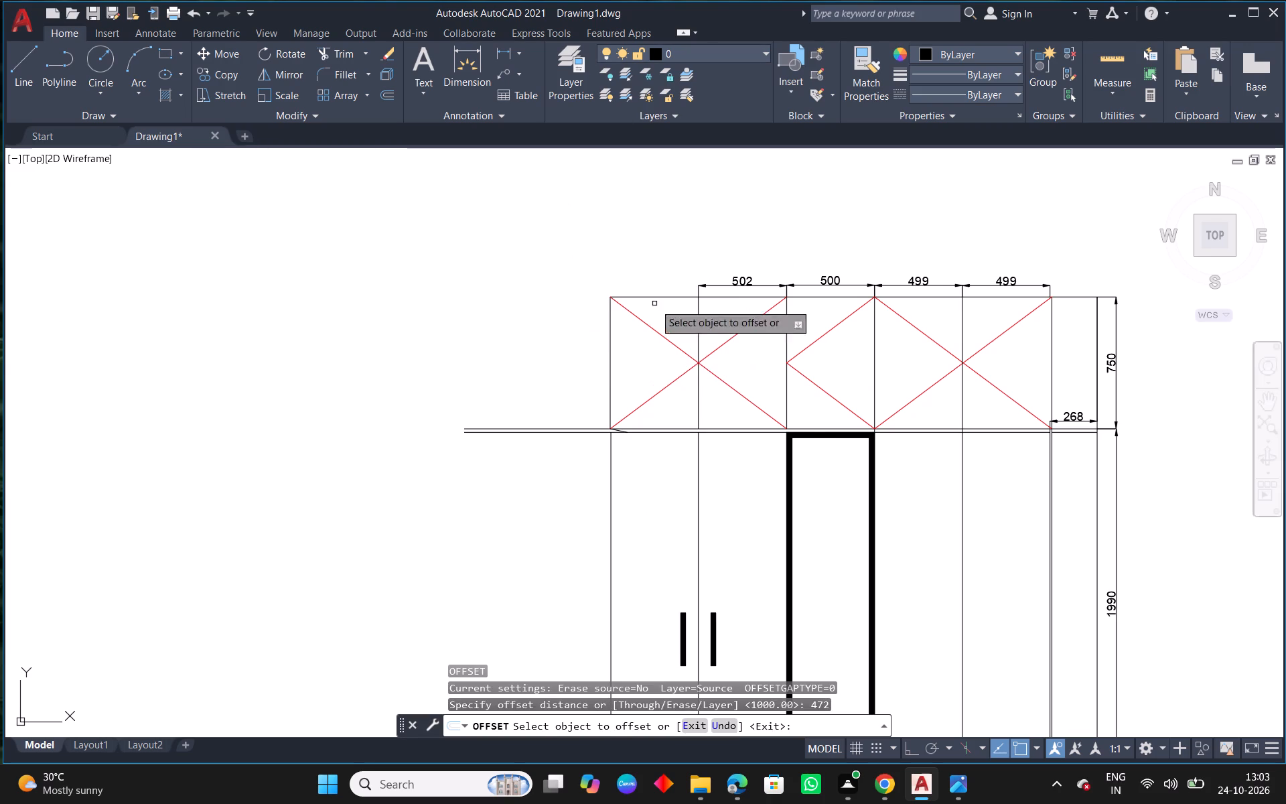
left_click(610, 350)
left_click(530, 360)
left_click(525, 360)
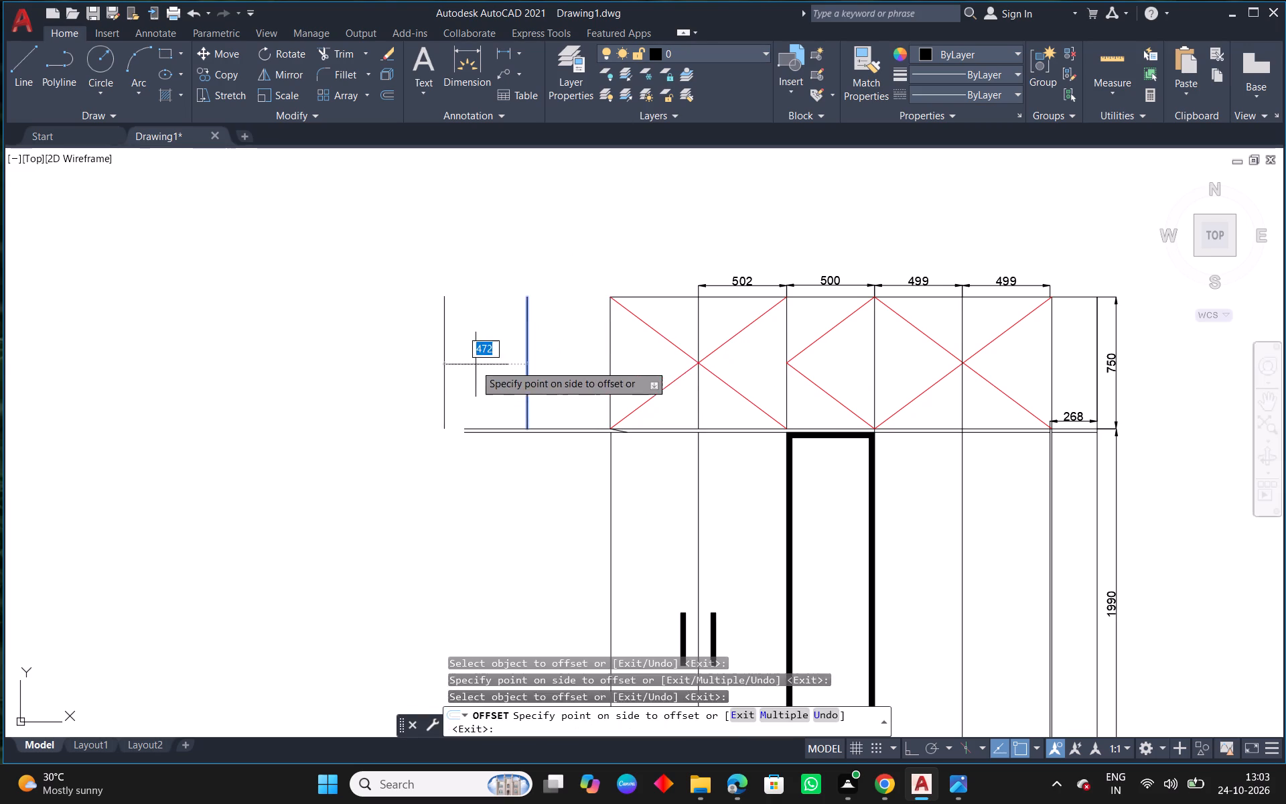
left_click(472, 364)
key("Escape")
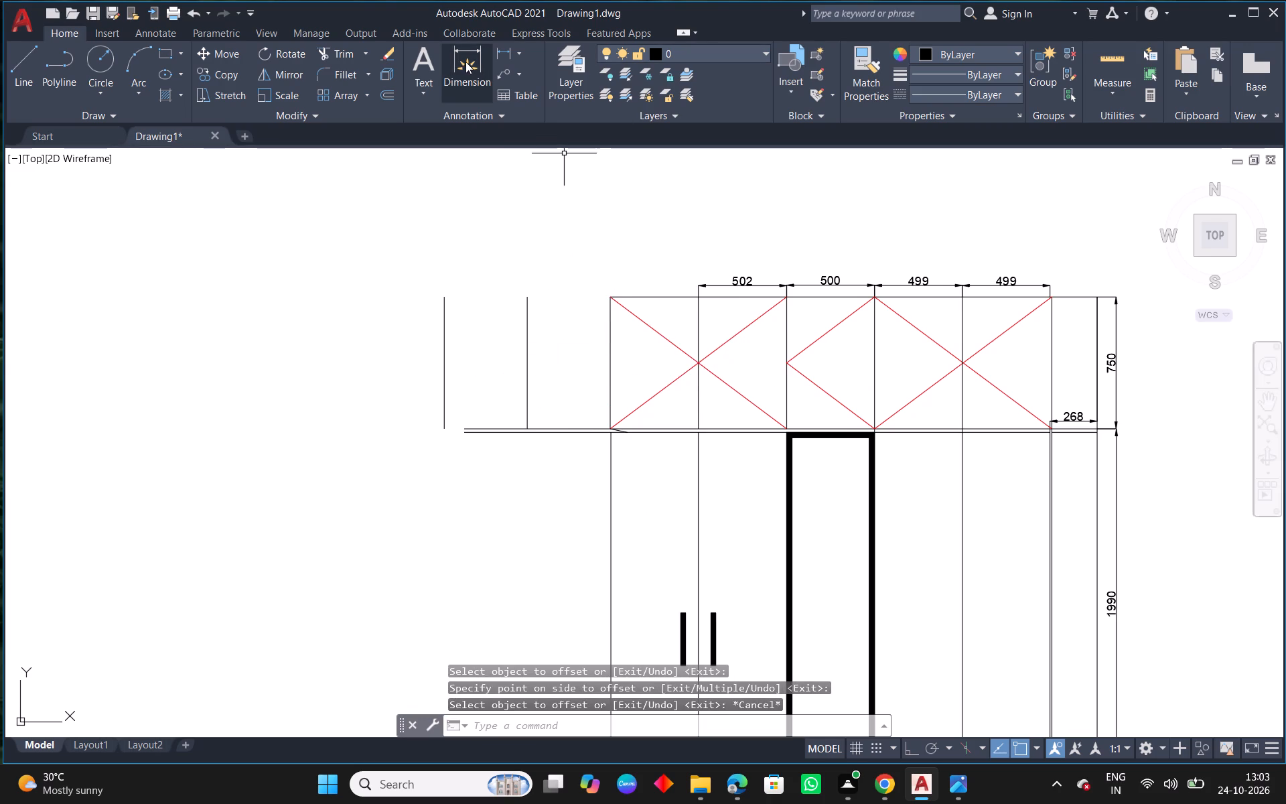
Dimension the width of the new loft adjoining the crossed pair, placing the dimension above its top edge.
left_click(465, 58)
left_click(610, 297)
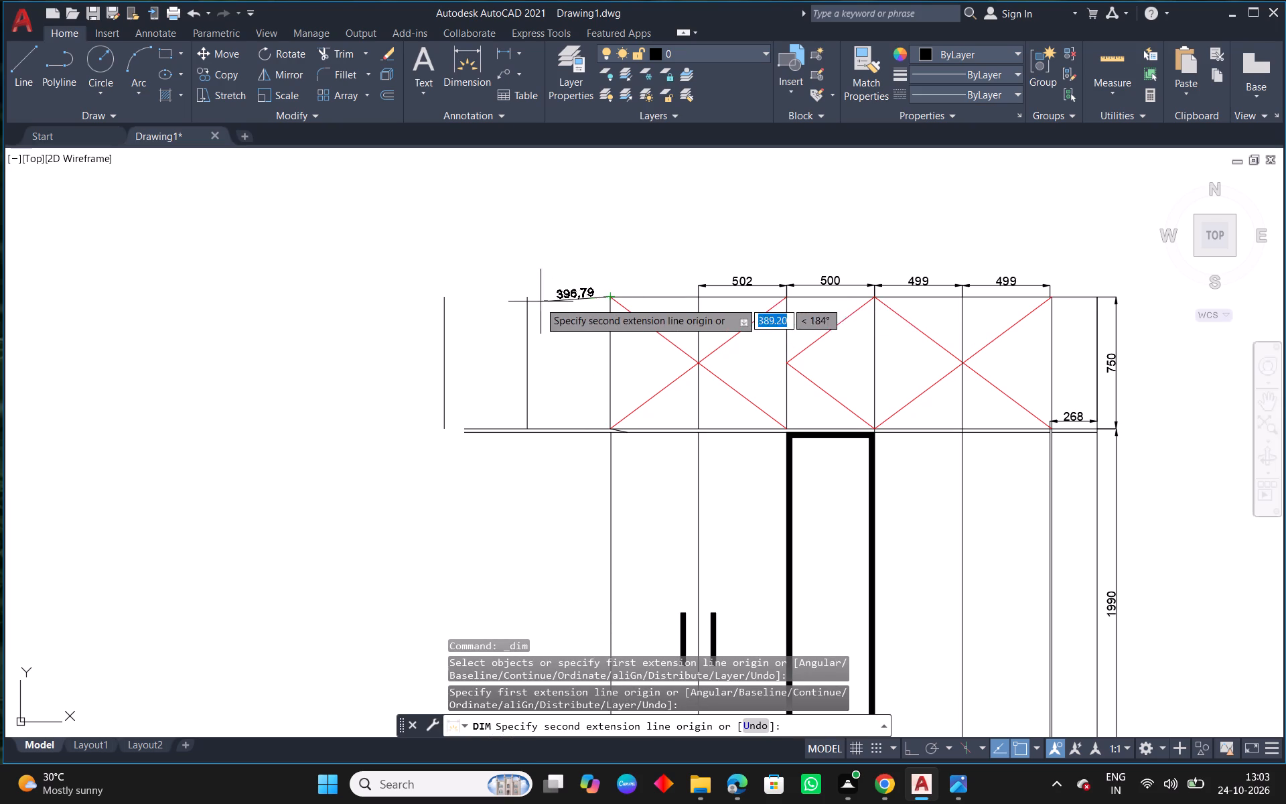
left_click(526, 295)
left_click(528, 277)
key("Escape")
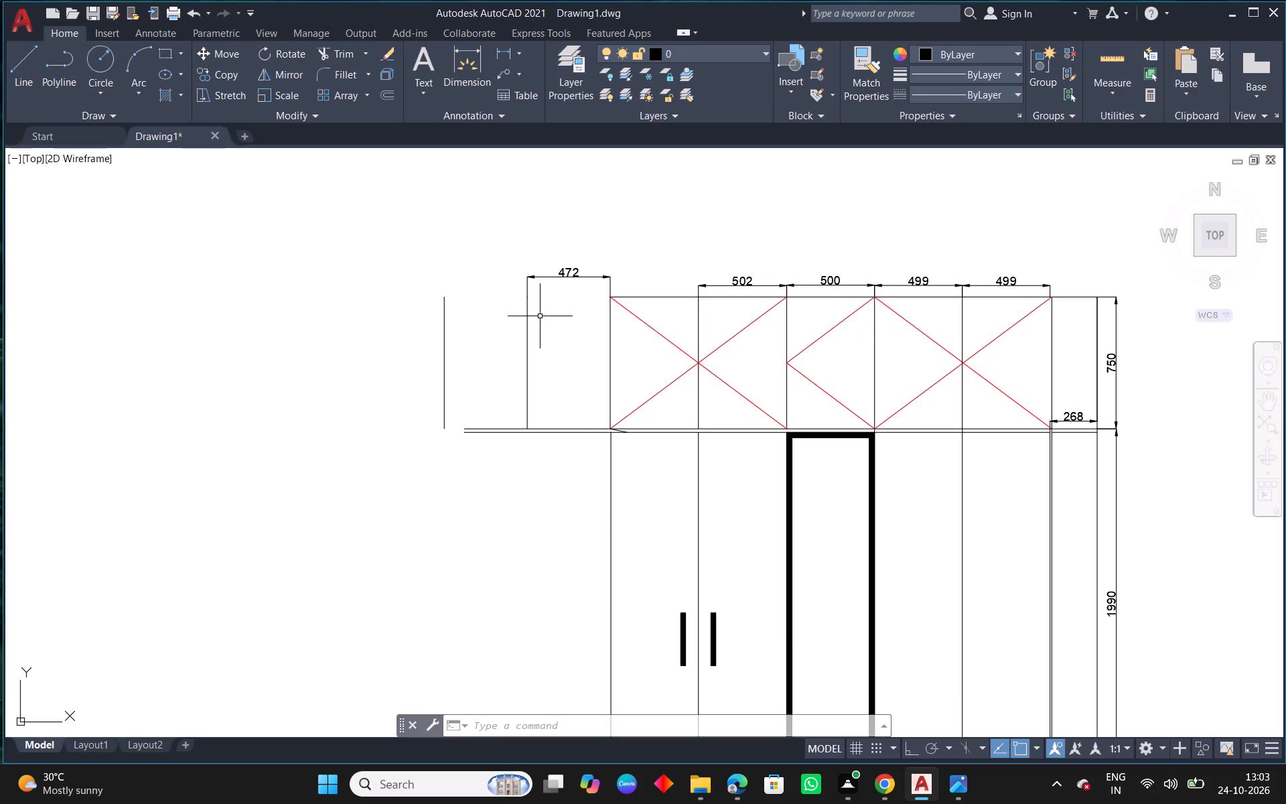
Fillet the loft's top horizontal line with the outermost vertical line to form a closed corner.
scroll(574, 282, "up", 1)
key("f")
key("space")
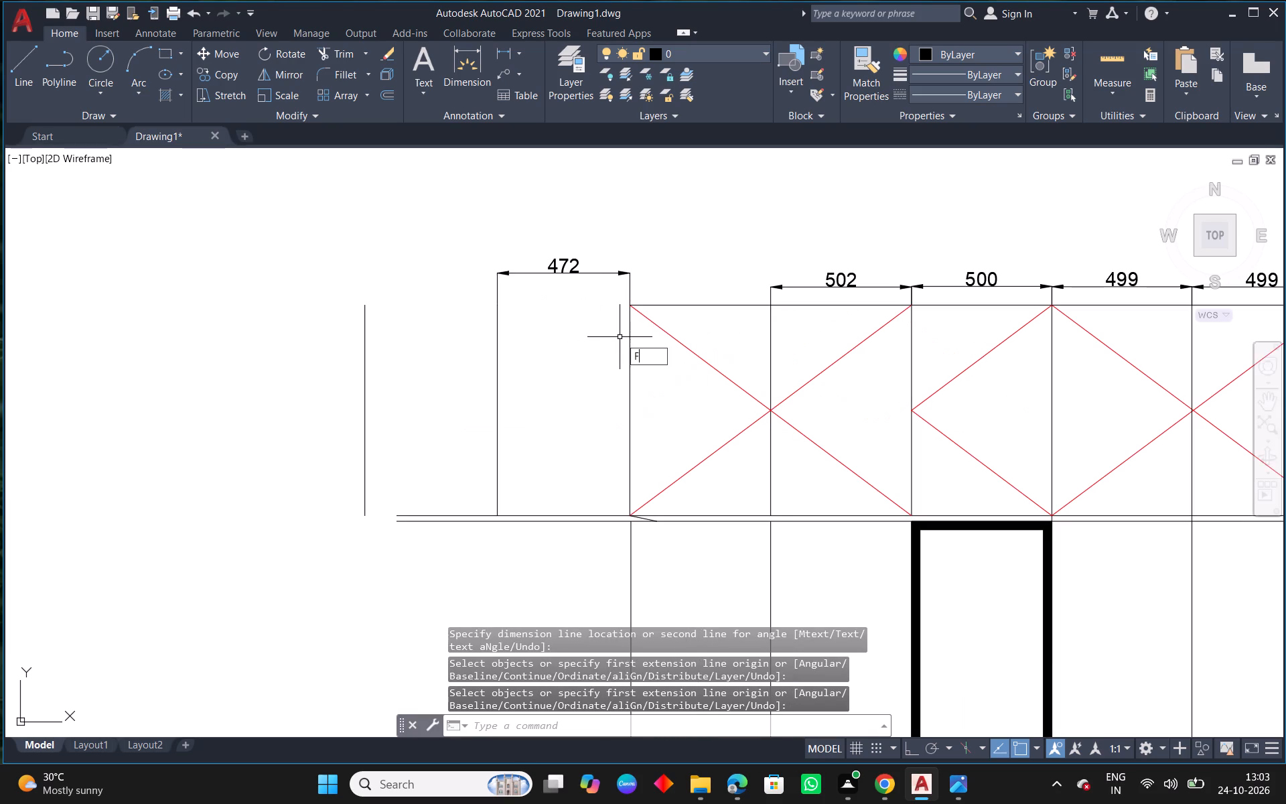
left_click(693, 306)
left_click(367, 352)
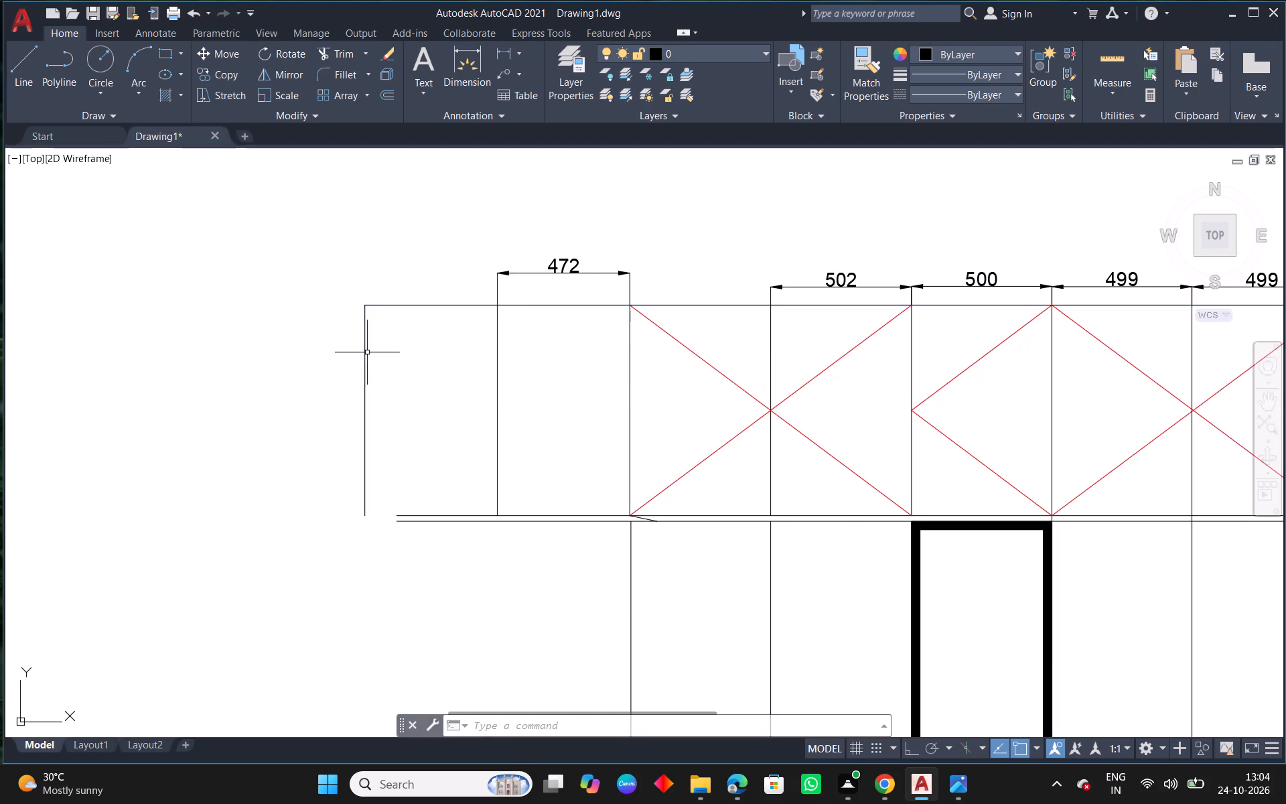
key("Escape")
Move the new 472 dimension closer to the loft's top edge, roughly level with the neighbouring dimensions.
scroll(576, 279, "up", 1)
left_click(571, 274)
left_click(559, 267)
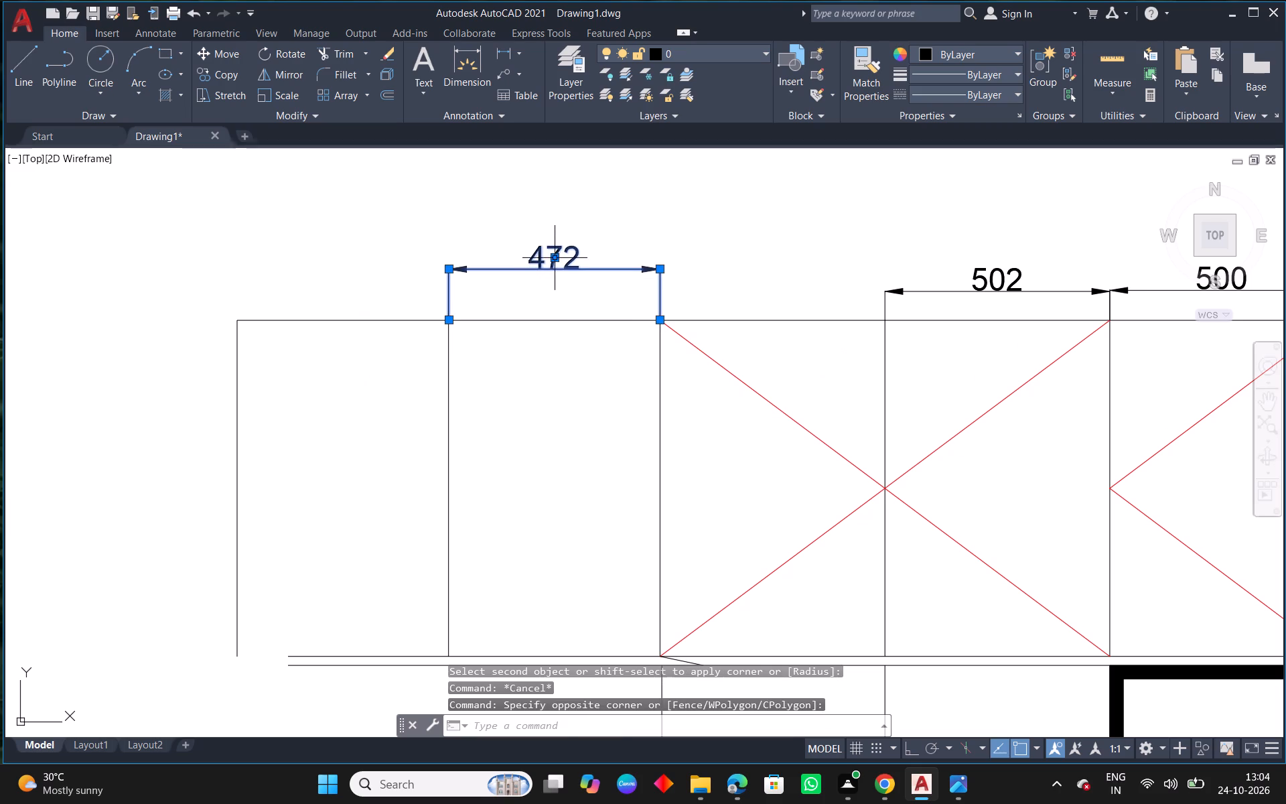
left_click(550, 257)
left_click(548, 294)
key("Escape")
middle_click_drag(790, 360, 784, 360)
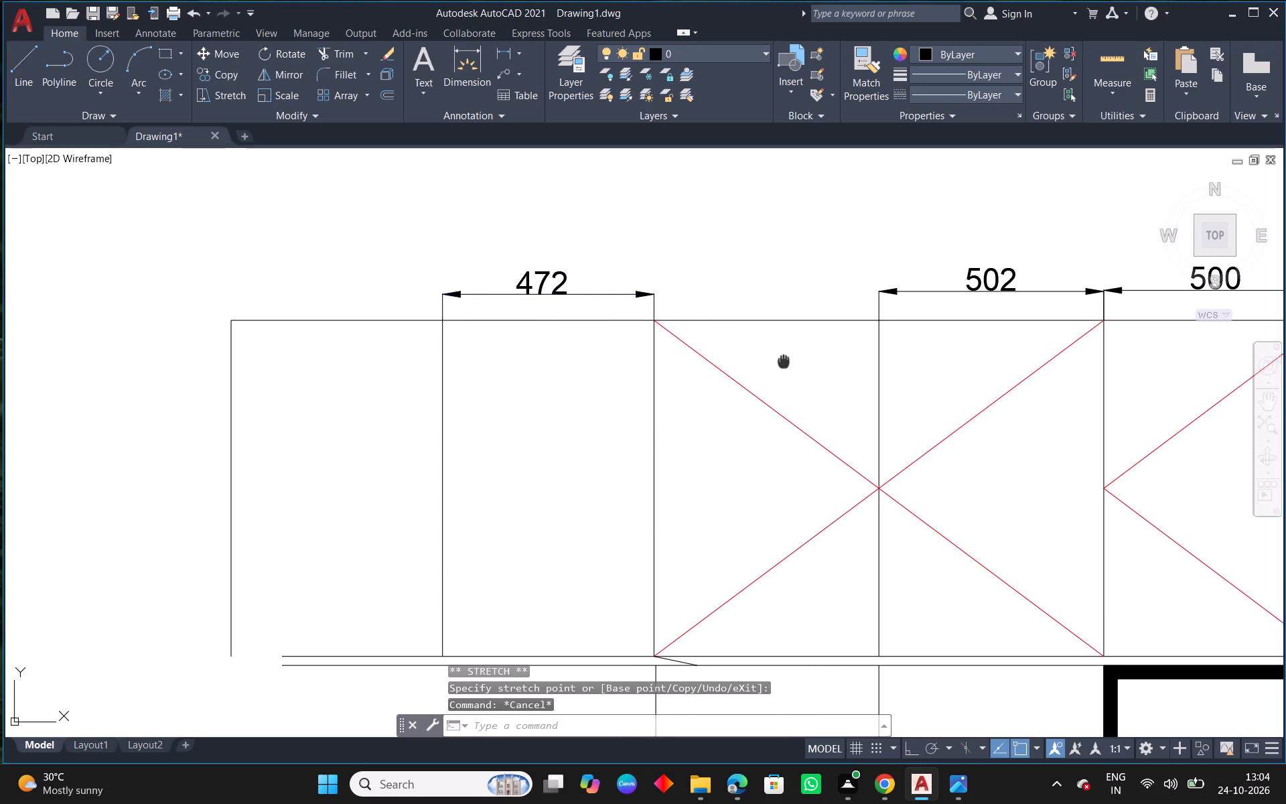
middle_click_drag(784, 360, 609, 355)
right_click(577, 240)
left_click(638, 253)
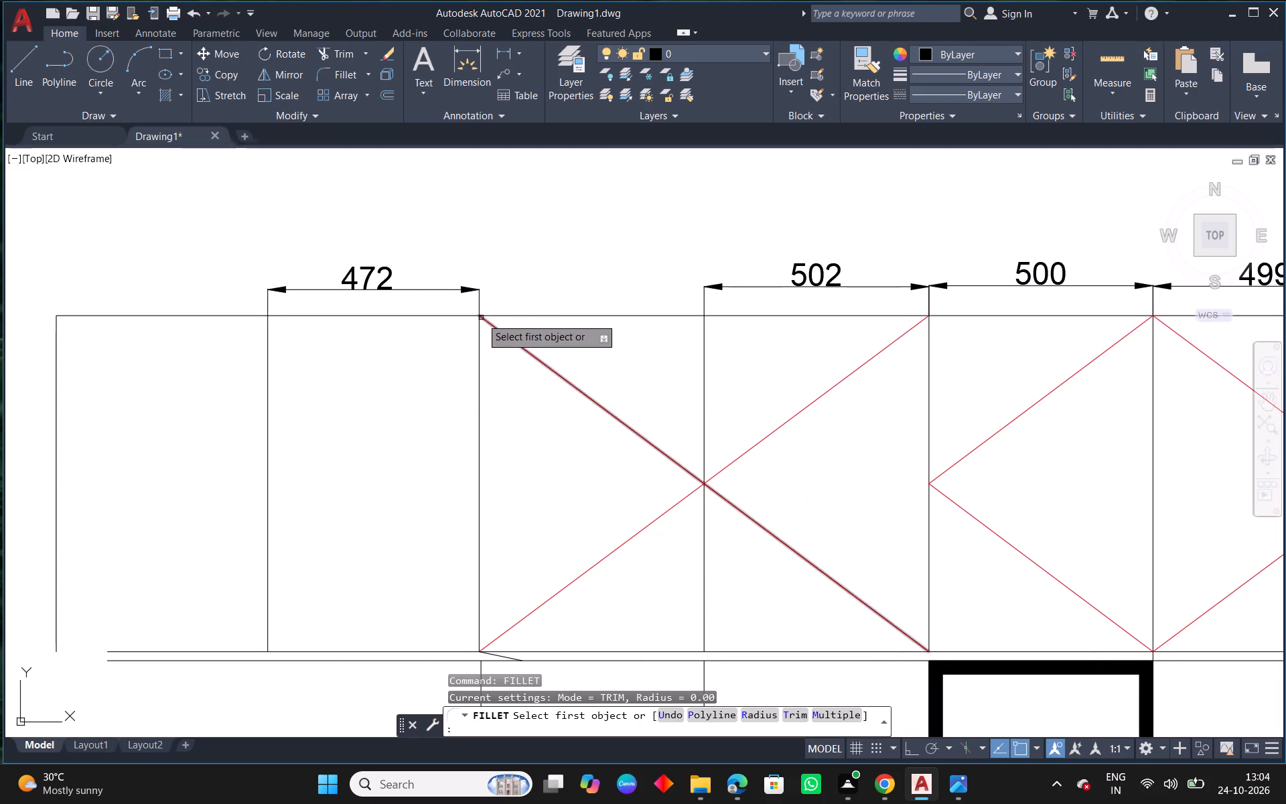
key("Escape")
Dimension the width of the undimensioned crossed loft, in line with the adjacent 502 dimension.
left_click(470, 78)
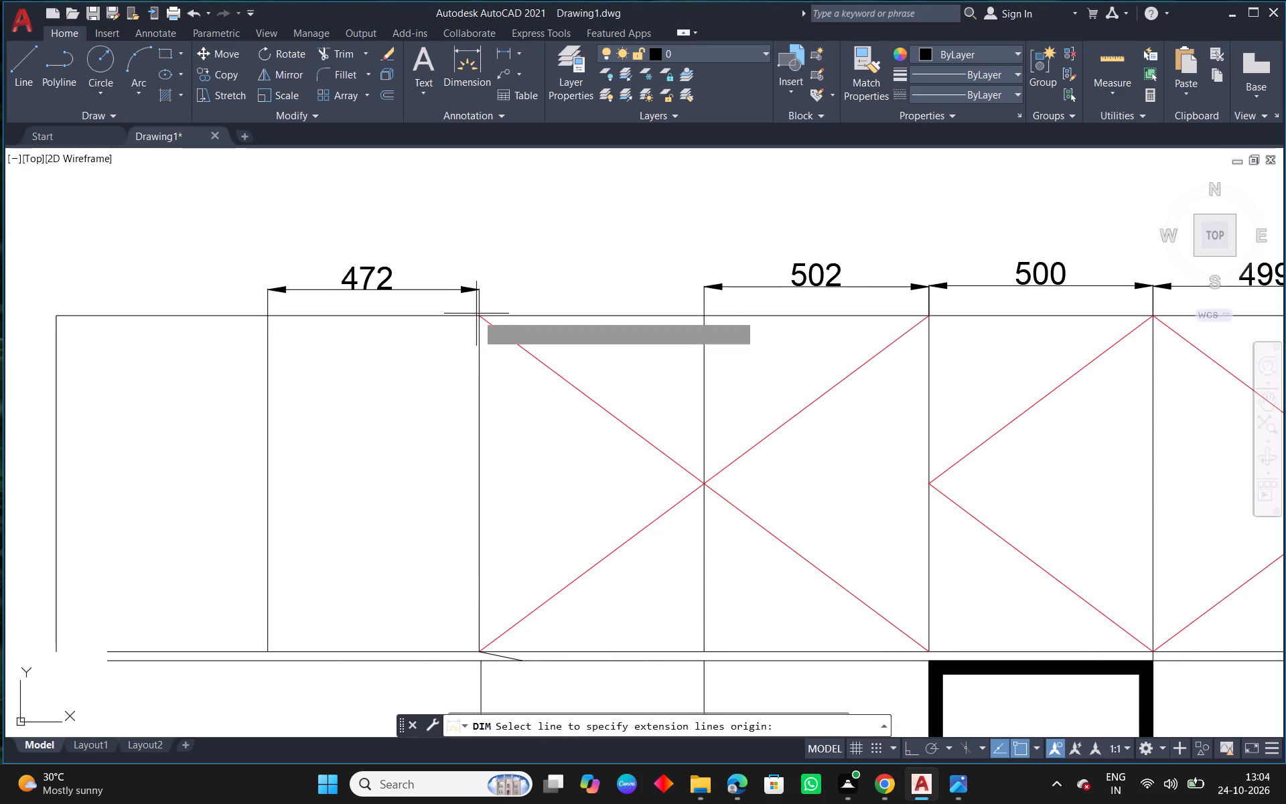
left_click(480, 316)
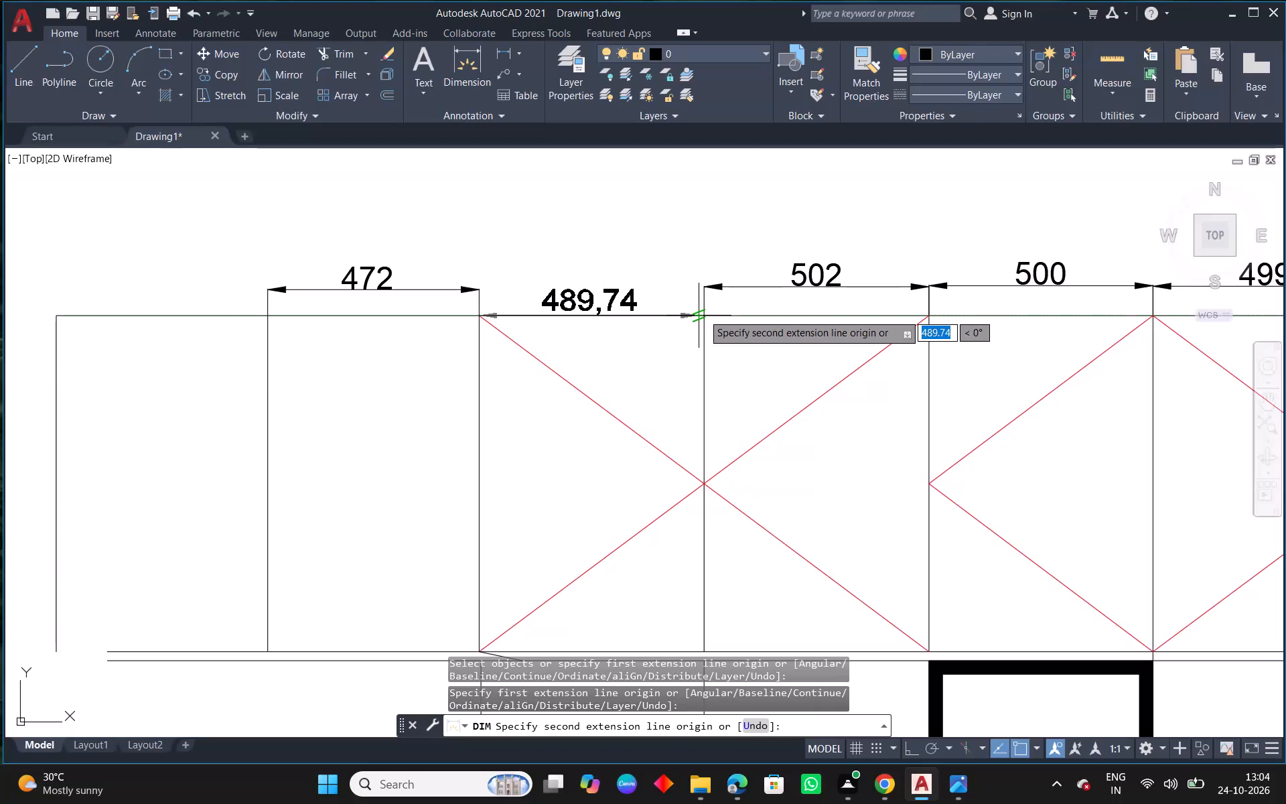
left_click(705, 315)
left_click(703, 287)
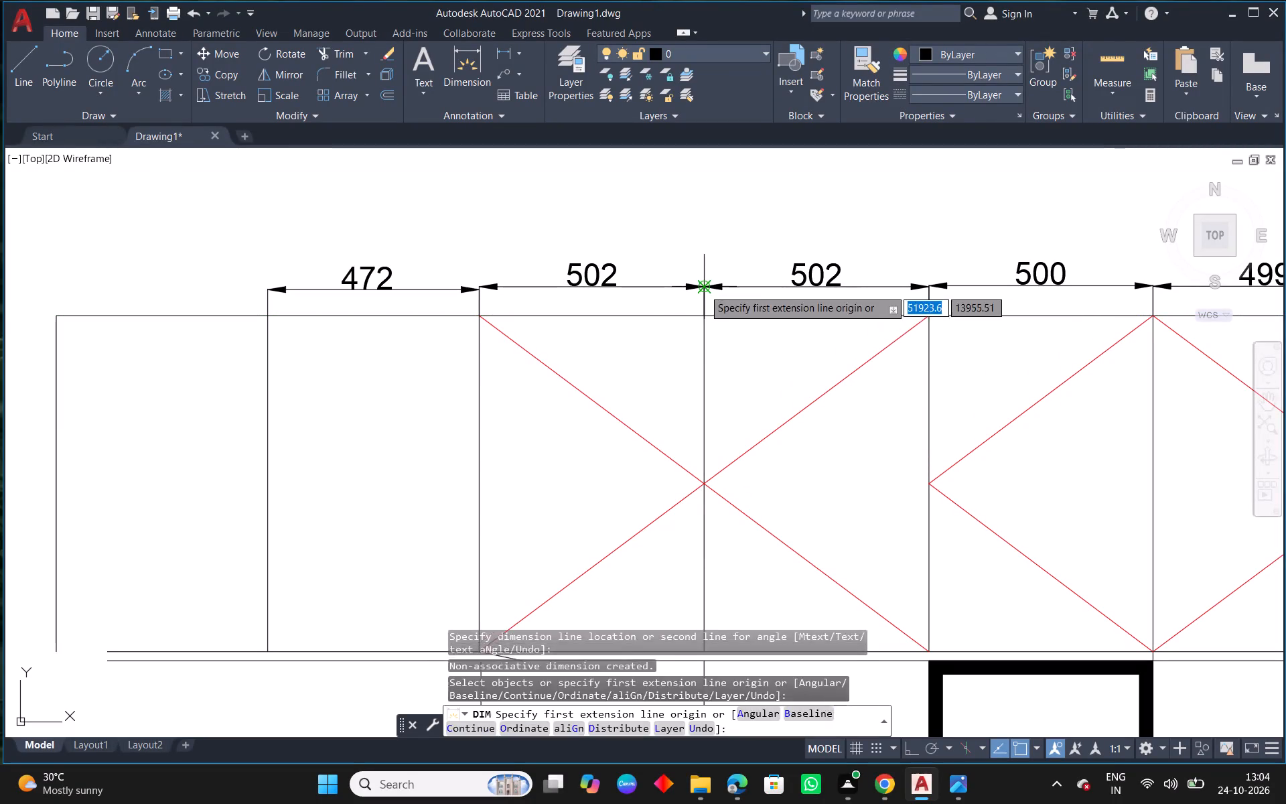
key("Escape")
Dimension the width of the outermost new loft, beside the existing 472 dimension.
scroll(494, 342, "down", 1)
middle_click_drag(352, 356, 604, 329)
right_click(444, 230)
left_click(518, 243)
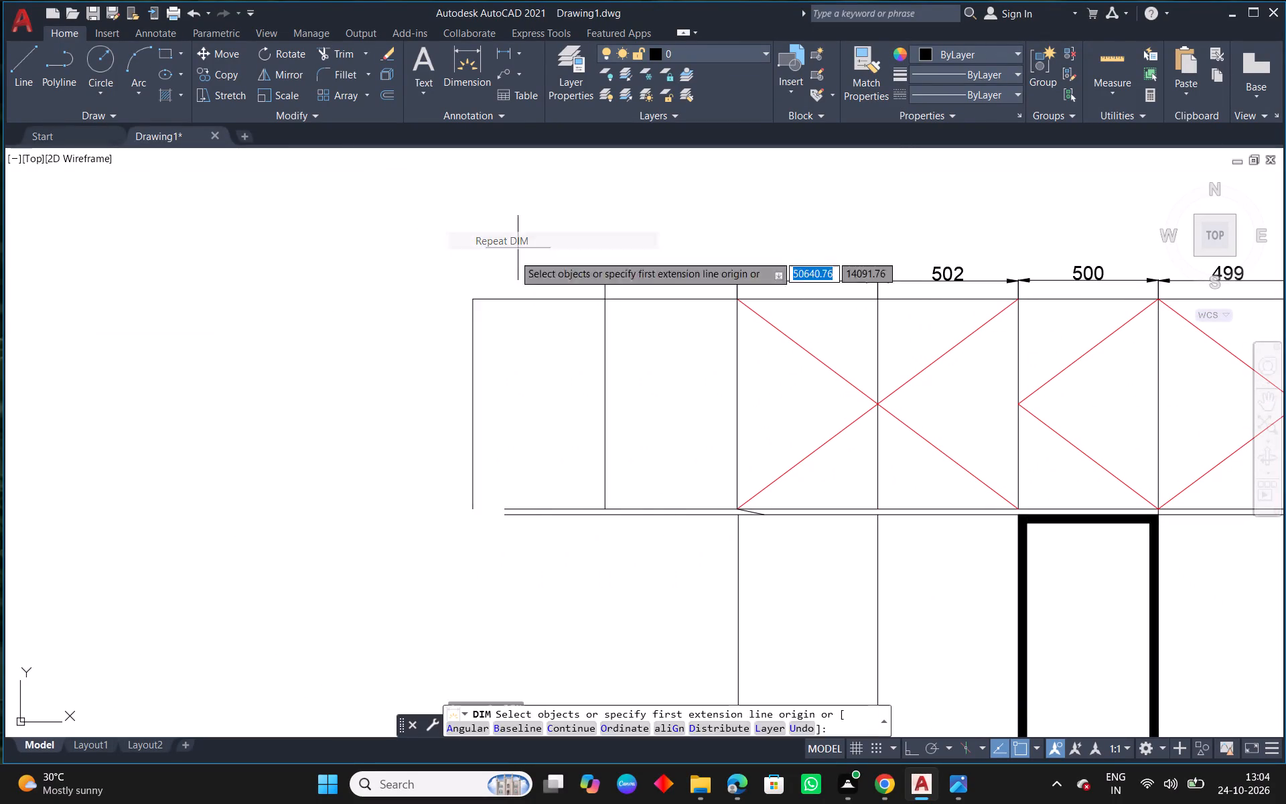
left_click_drag(472, 295, 478, 295)
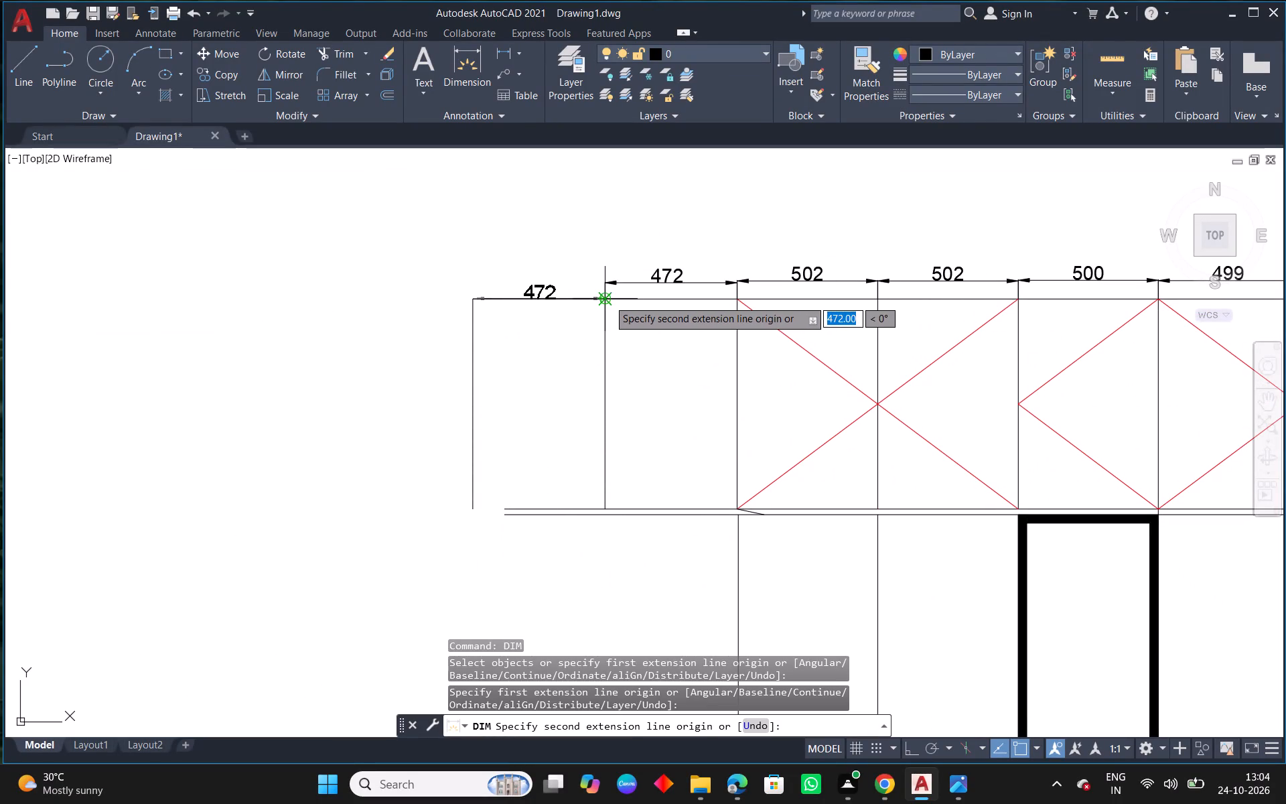
left_click(608, 299)
left_click(606, 281)
key("Escape")
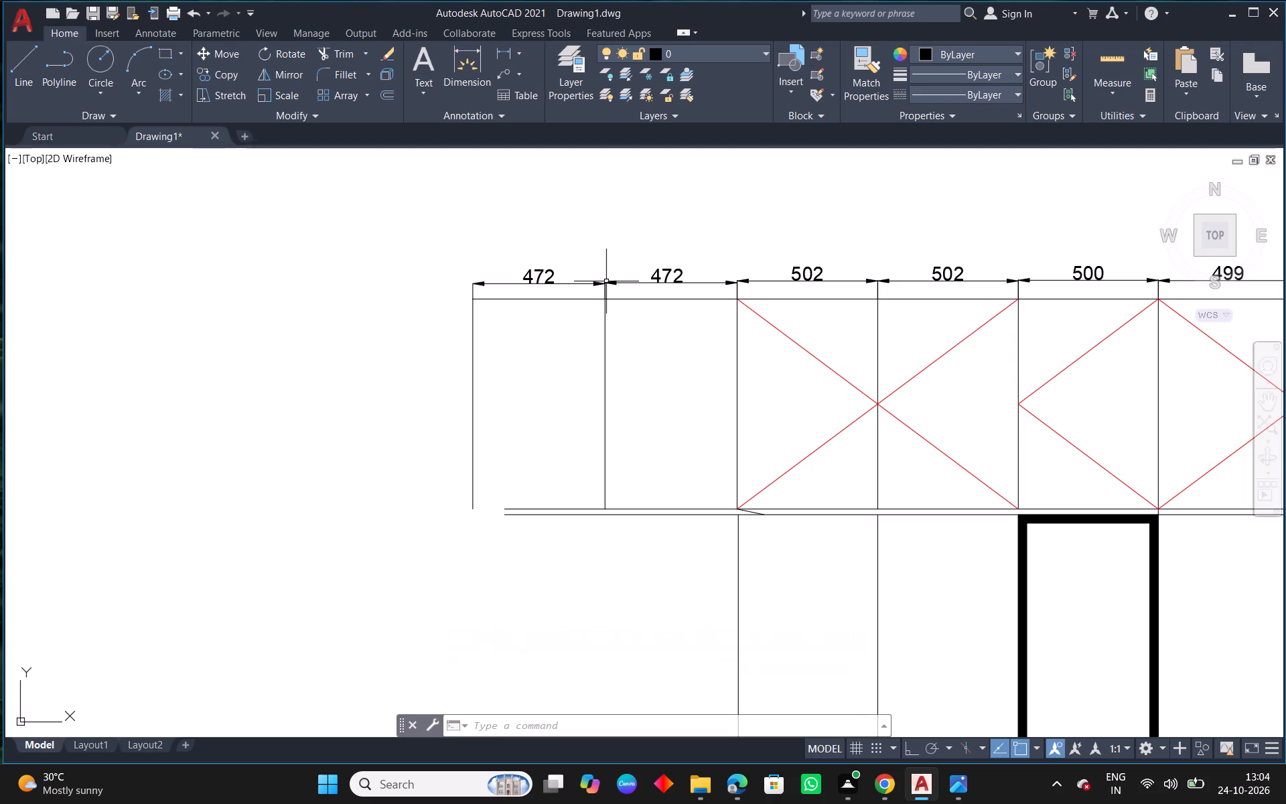
key("Escape")
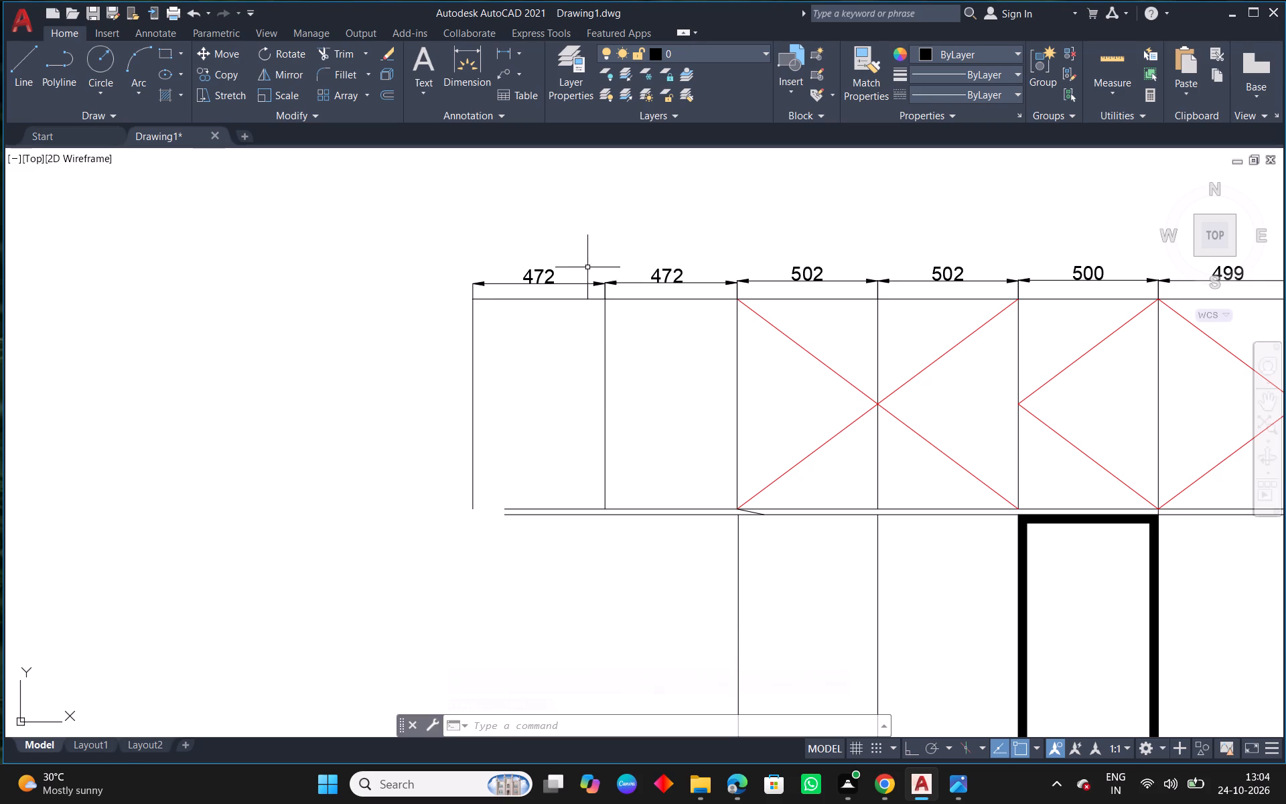
Align the outermost loft's dimension line exactly with the neighbouring 472 dimension line where their arrowheads meet.
scroll(591, 260, "up", 3)
scroll(628, 352, "up", 1)
left_click(623, 364)
left_click(615, 351)
scroll(649, 359, "up", 1)
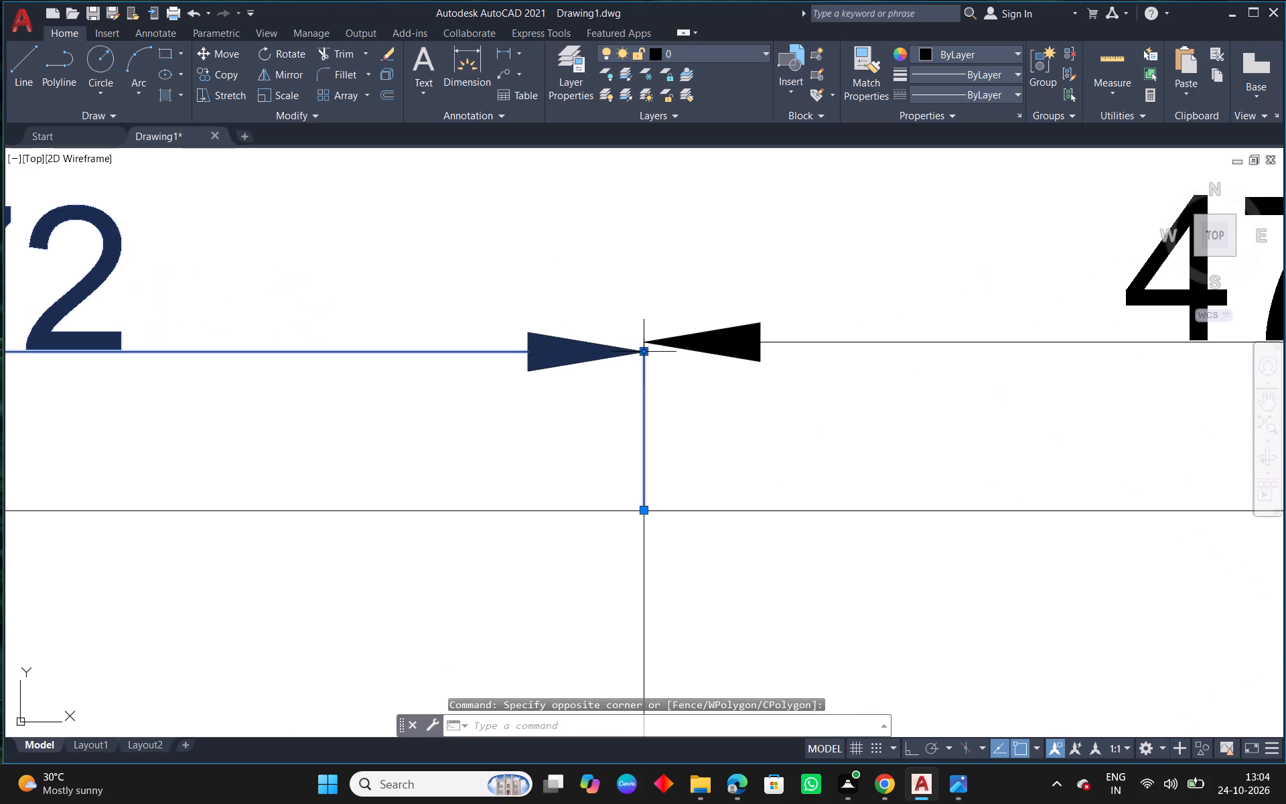
left_click(642, 350)
left_click(641, 343)
scroll(670, 350, "up", 3)
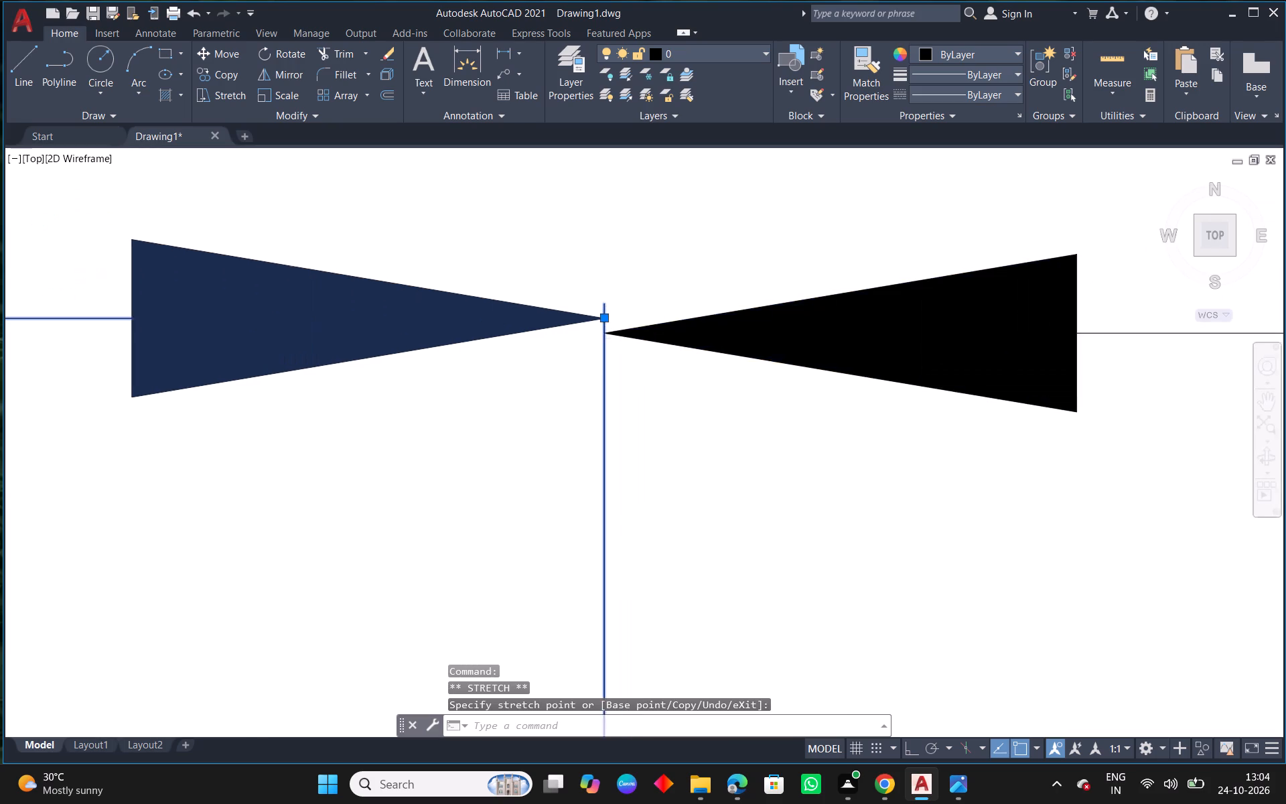
scroll(641, 340, "up", 1)
left_click(583, 308)
left_click(581, 328)
key("Escape")
scroll(640, 356, "down", 2)
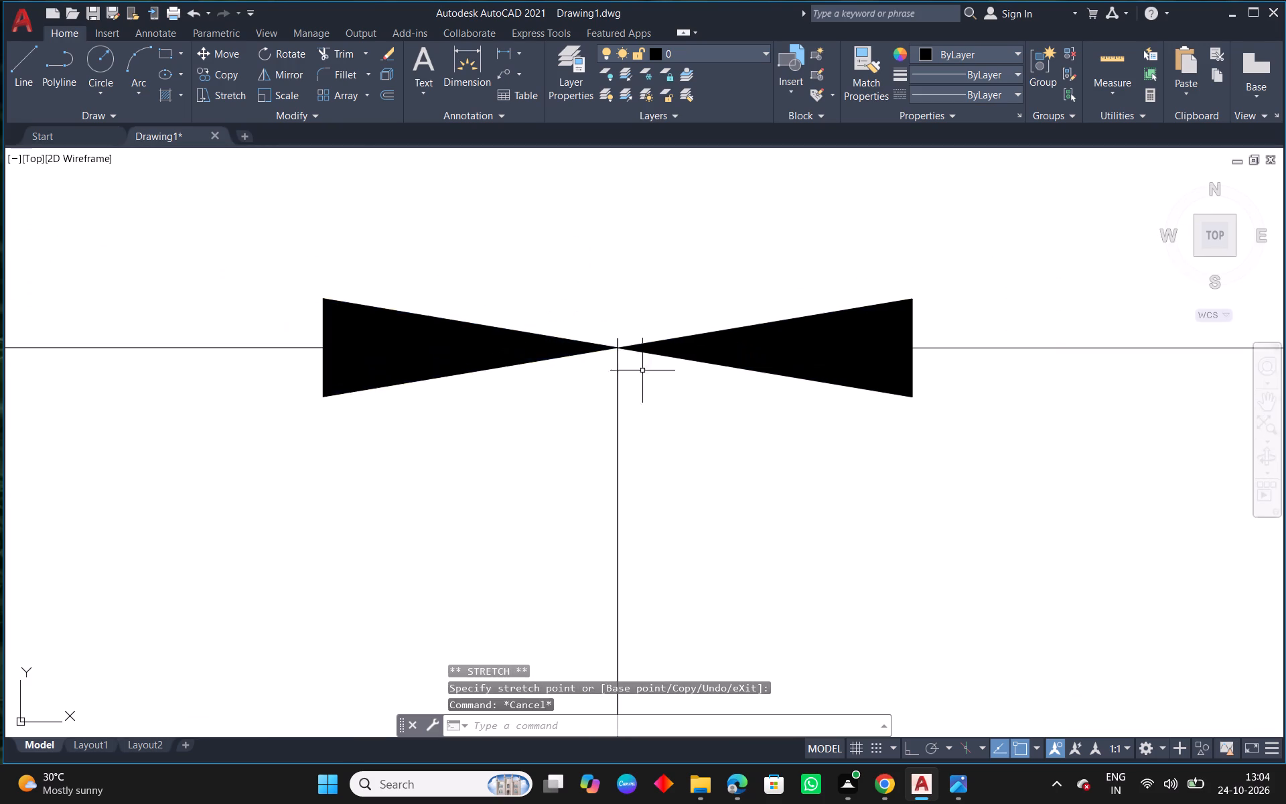
scroll(657, 405, "down", 2)
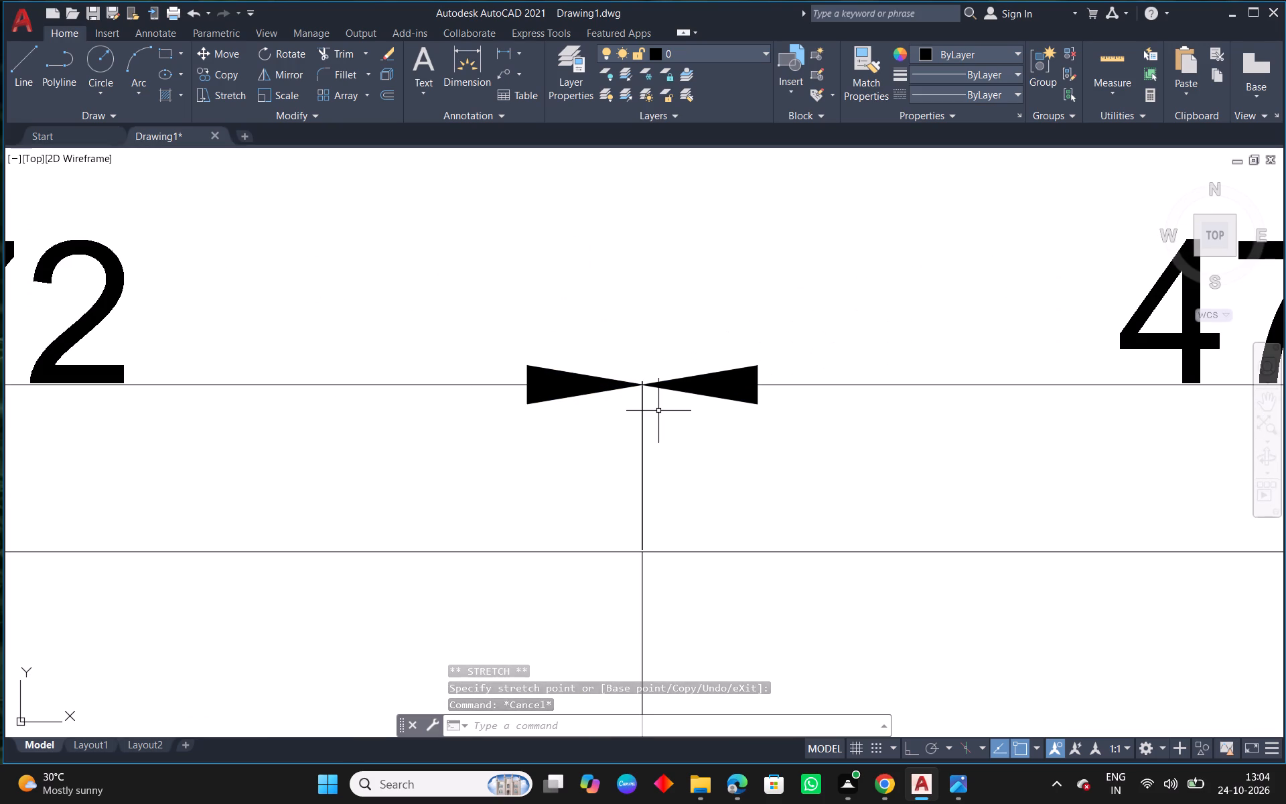
key("Escape")
Extend the upper horizontal line between lofts and shutters to the outermost loft's vertical edge.
scroll(707, 404, "down", 5)
middle_click_drag(918, 594, 869, 500)
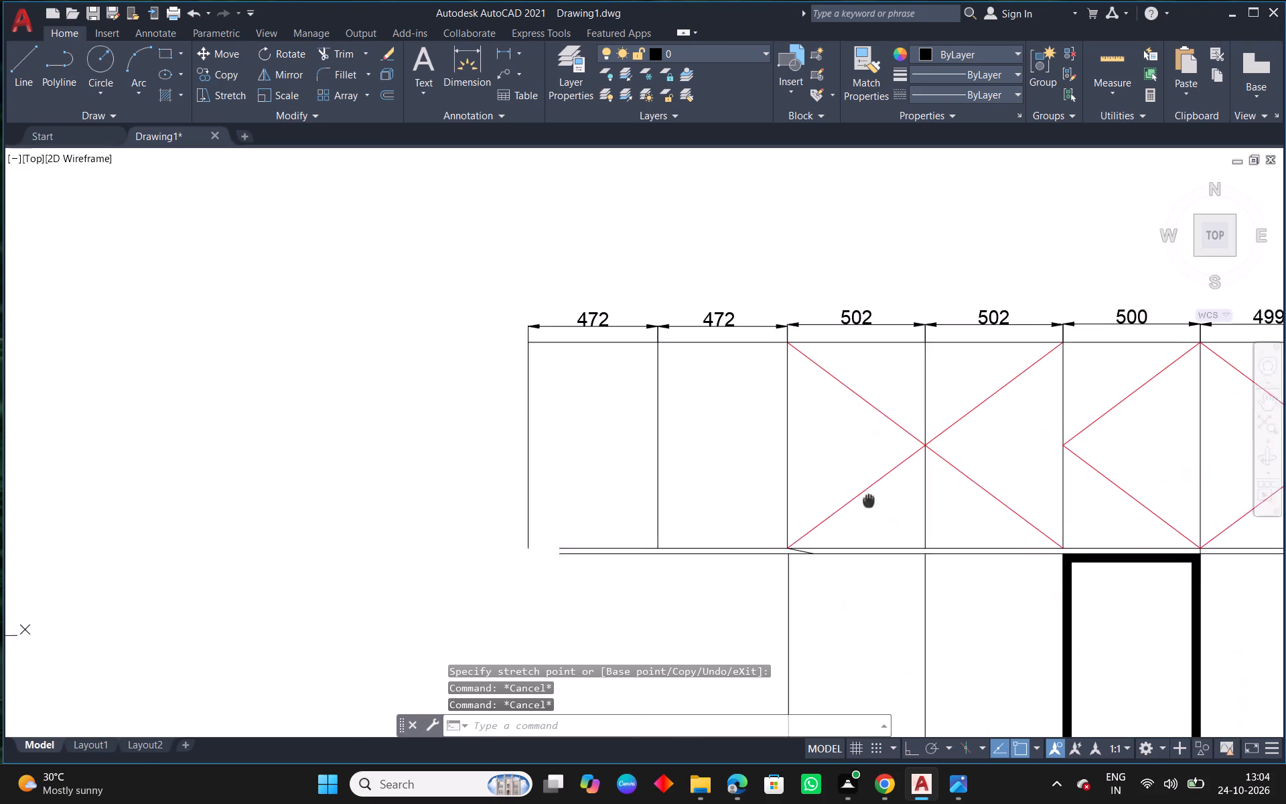
middle_click_drag(869, 500, 853, 470)
scroll(577, 519, "up", 1)
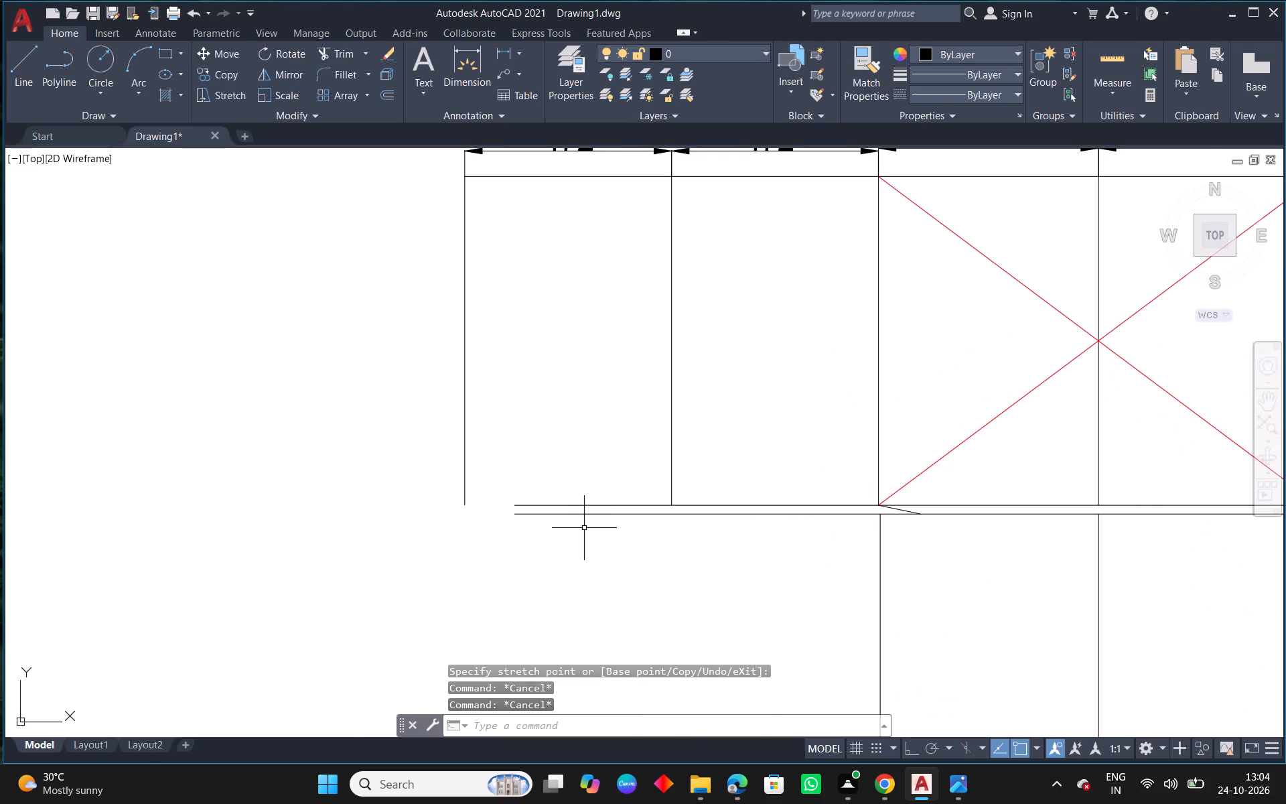
key("Escape")
type("EX")
key("space")
left_click_drag(582, 464, 573, 530)
left_click_drag(569, 519, 545, 476)
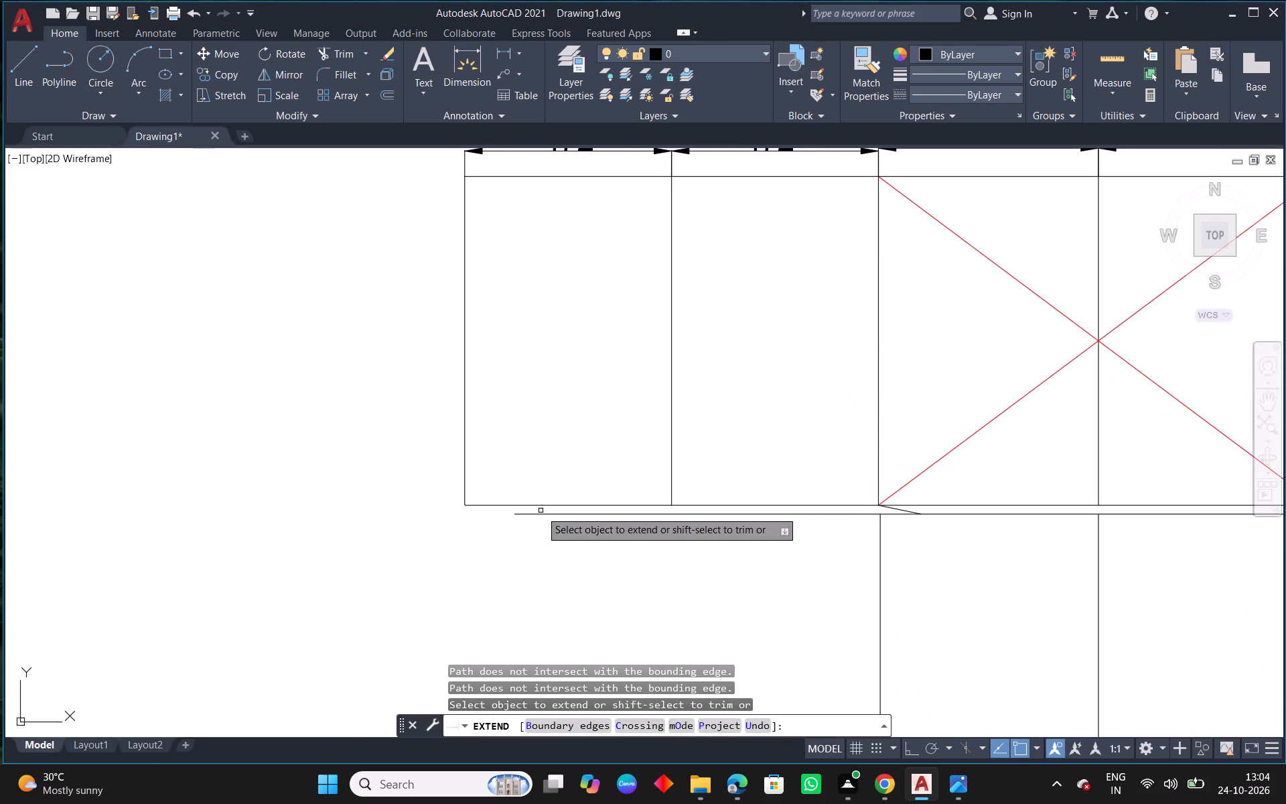
Fillet the lower horizontal line beneath the lofts with the outermost vertical edge to form a closed corner.
key("Escape")
key("f")
key("space")
left_click(529, 513)
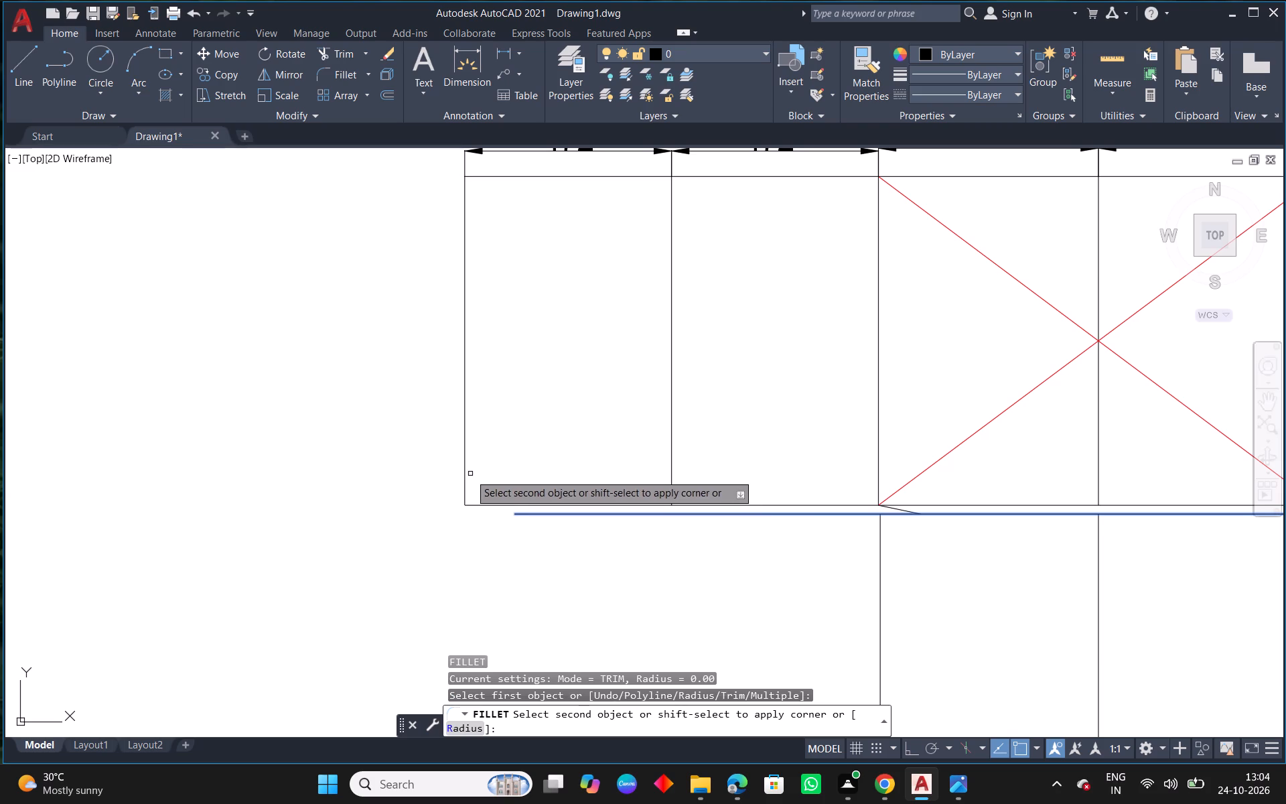
left_click(466, 475)
key("Escape")
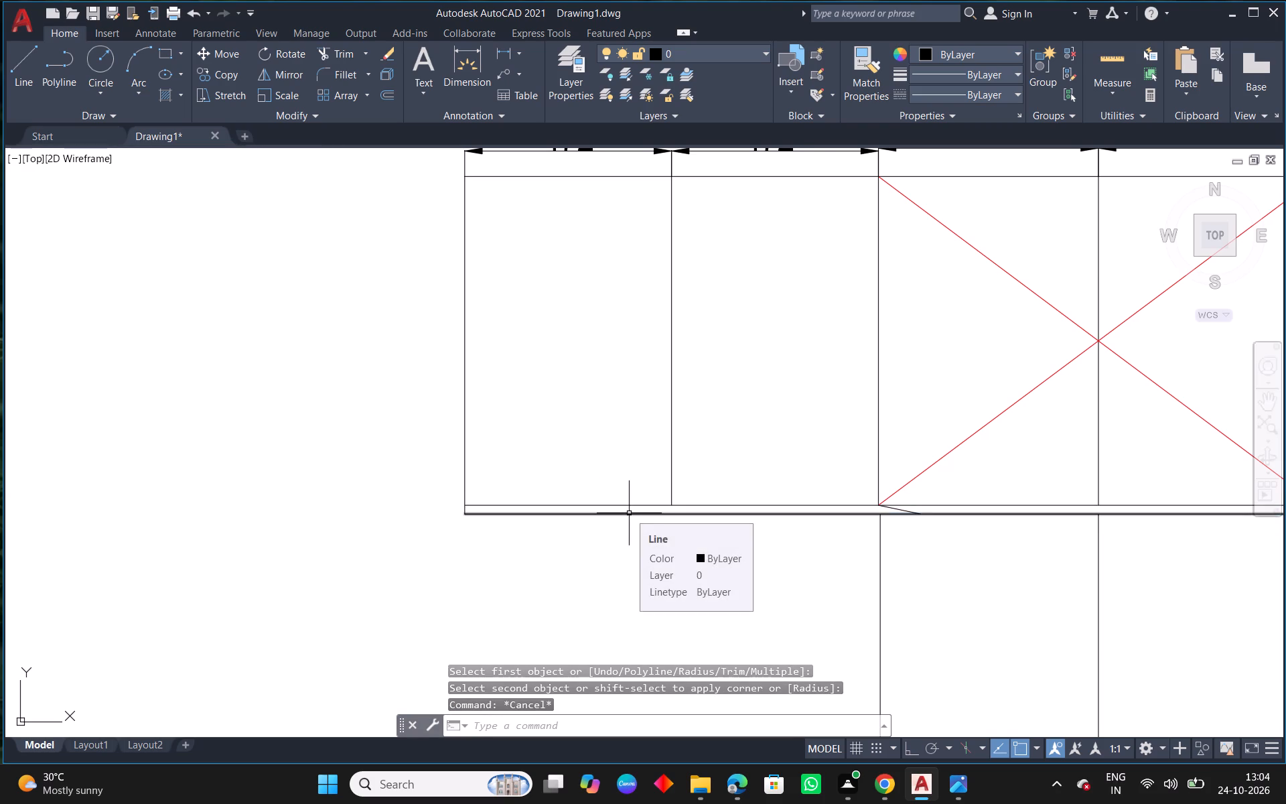
key("Escape")
Delete the stray short slanted line between the two horizontal lines at the crossed loft pair's lower corner.
middle_click_drag(790, 663, 571, 541)
scroll(622, 557, "down", 2)
middle_click_drag(816, 628, 760, 562)
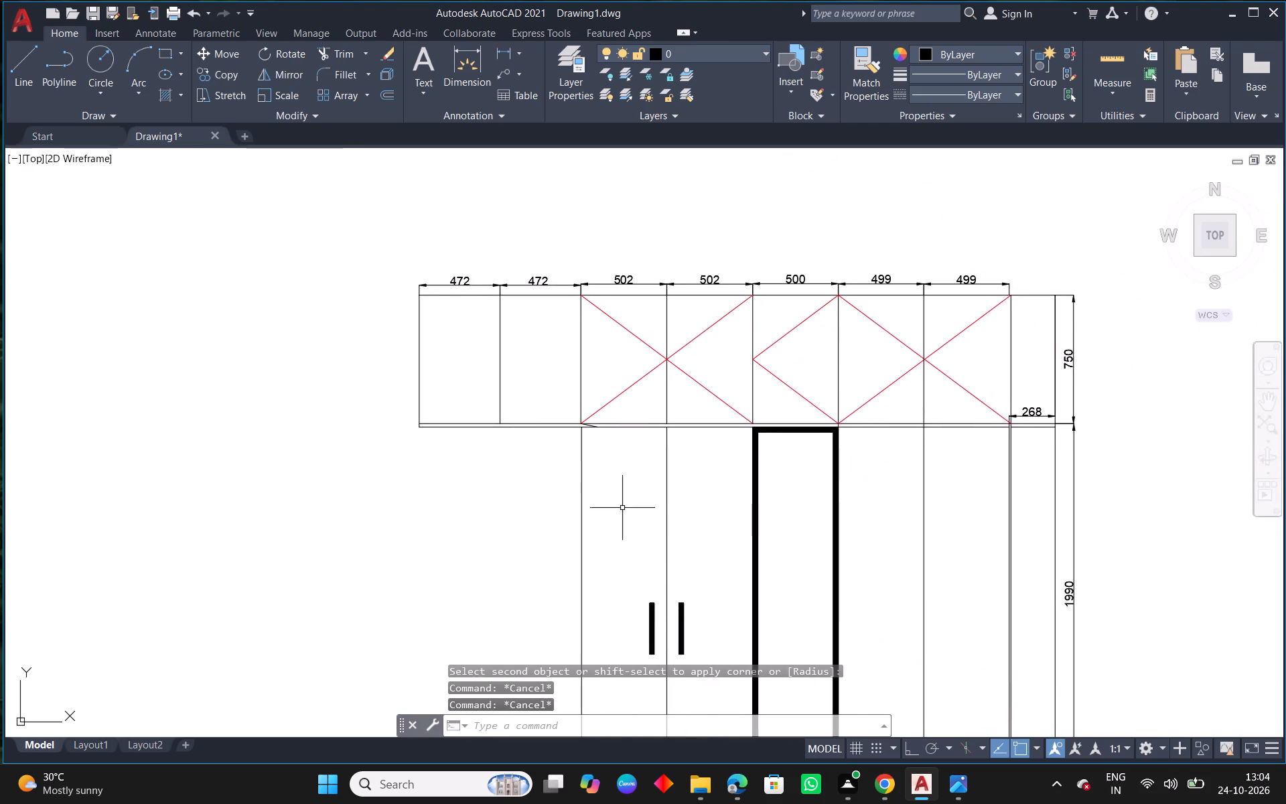
scroll(594, 440, "up", 3)
left_click(559, 373)
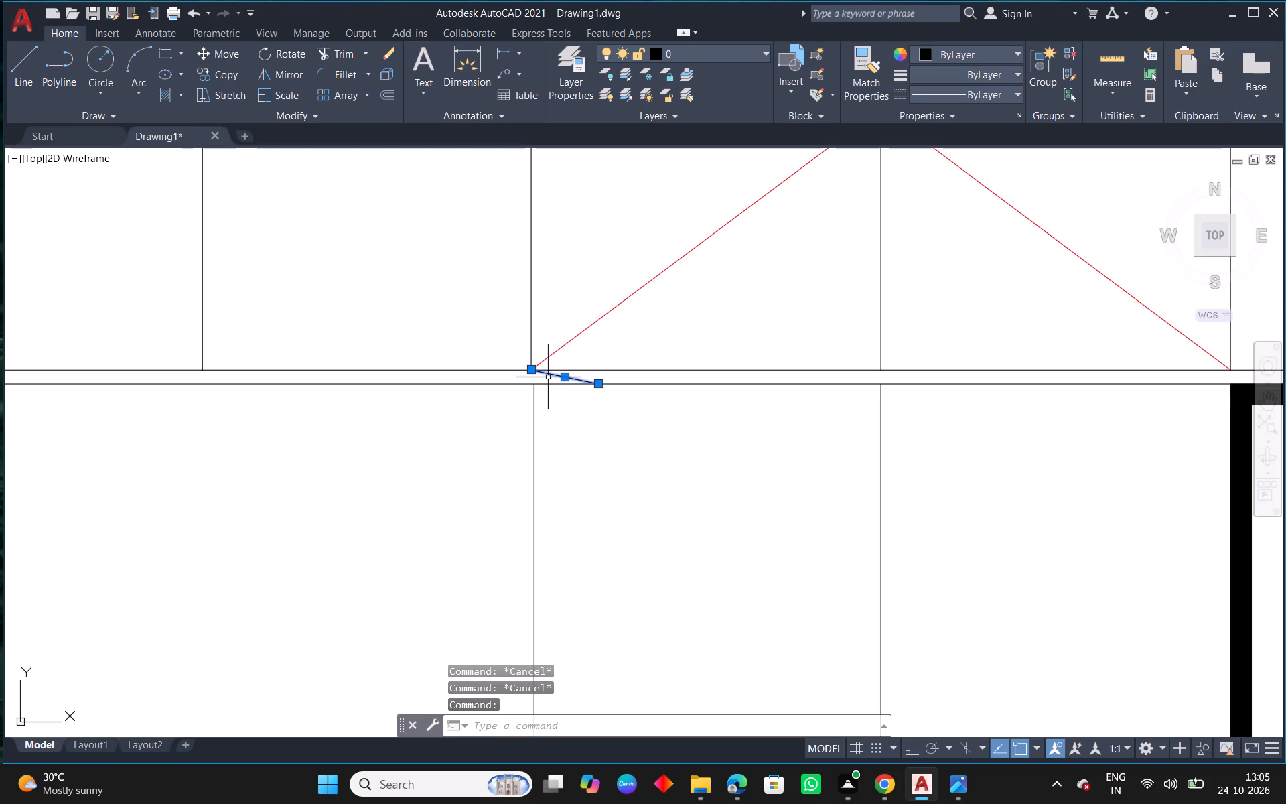
key("Delete")
Draw a diagonal line across the pair of 472-wide lofts from the outer upper corner to the opposite lower corner.
scroll(639, 488, "down", 2)
middle_click_drag(502, 452, 542, 460)
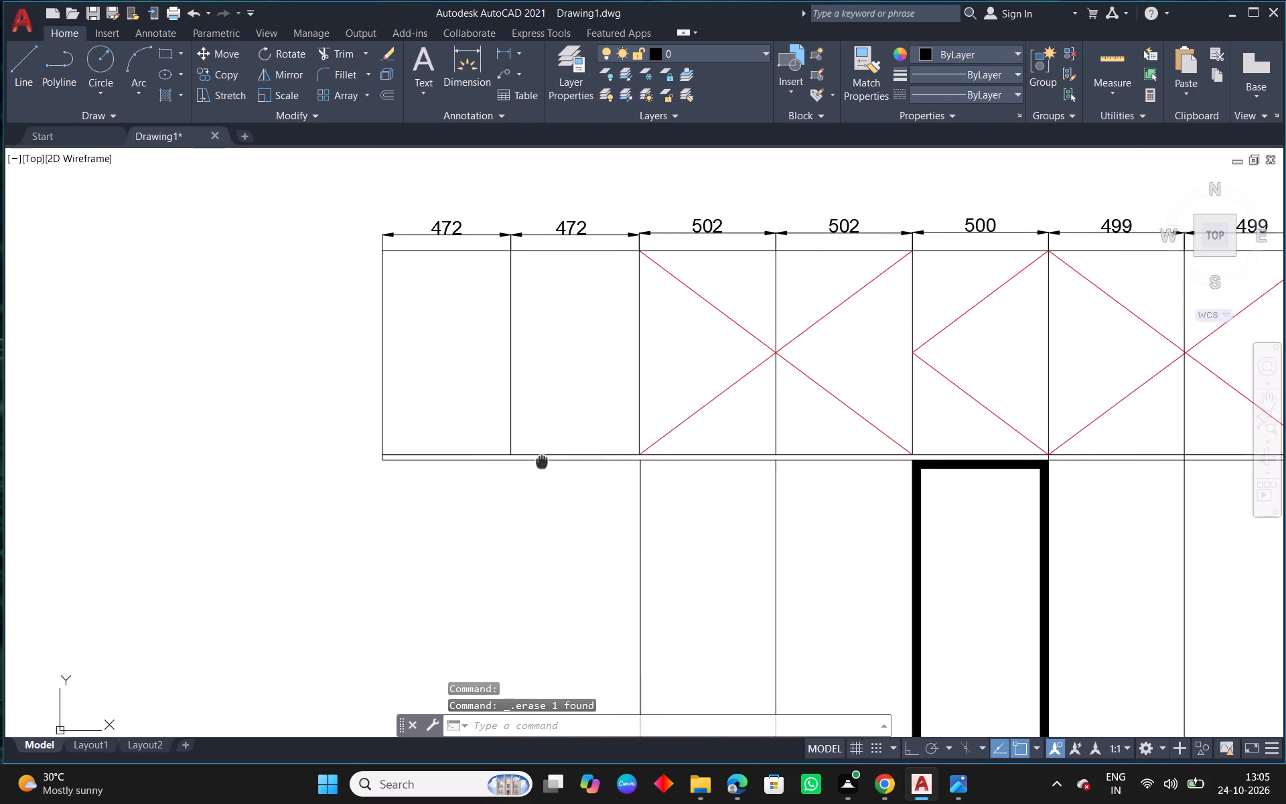
middle_click_drag(542, 460, 565, 467)
key("Escape")
left_click(27, 67)
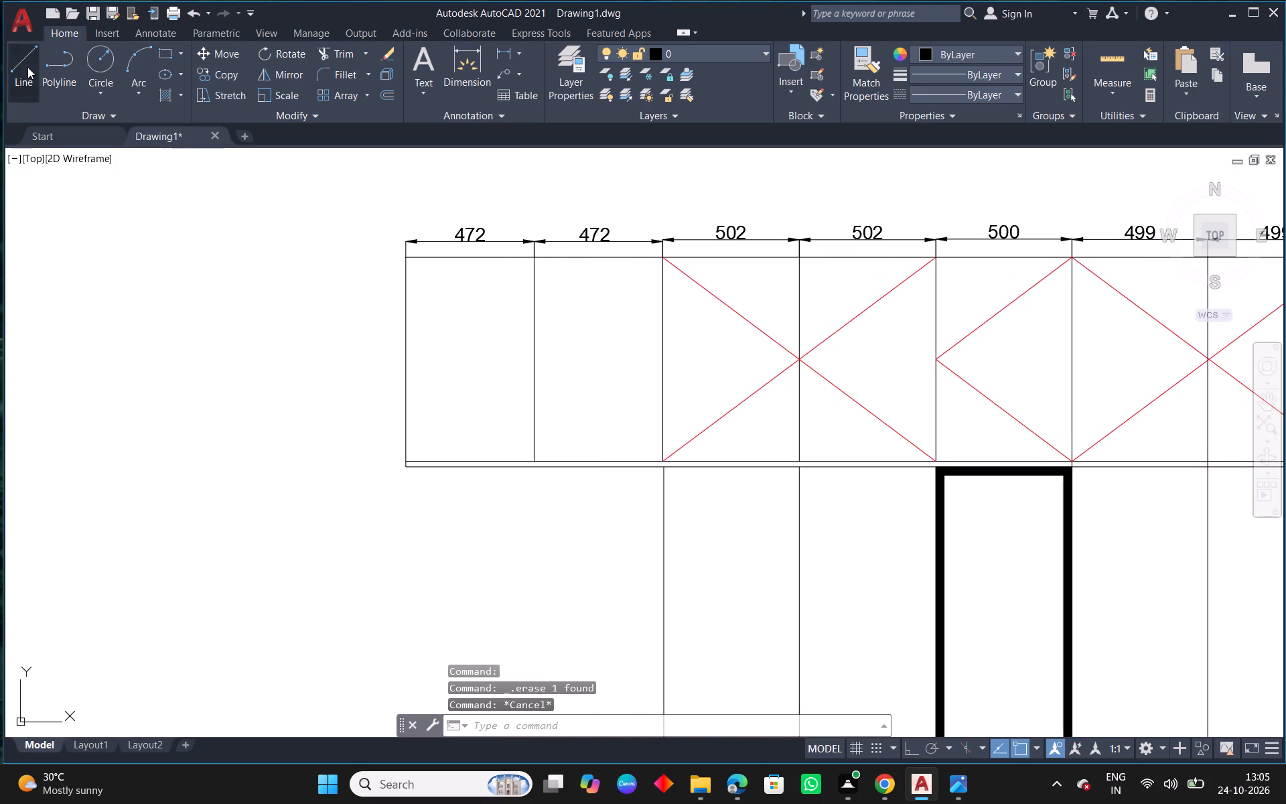
left_click(407, 261)
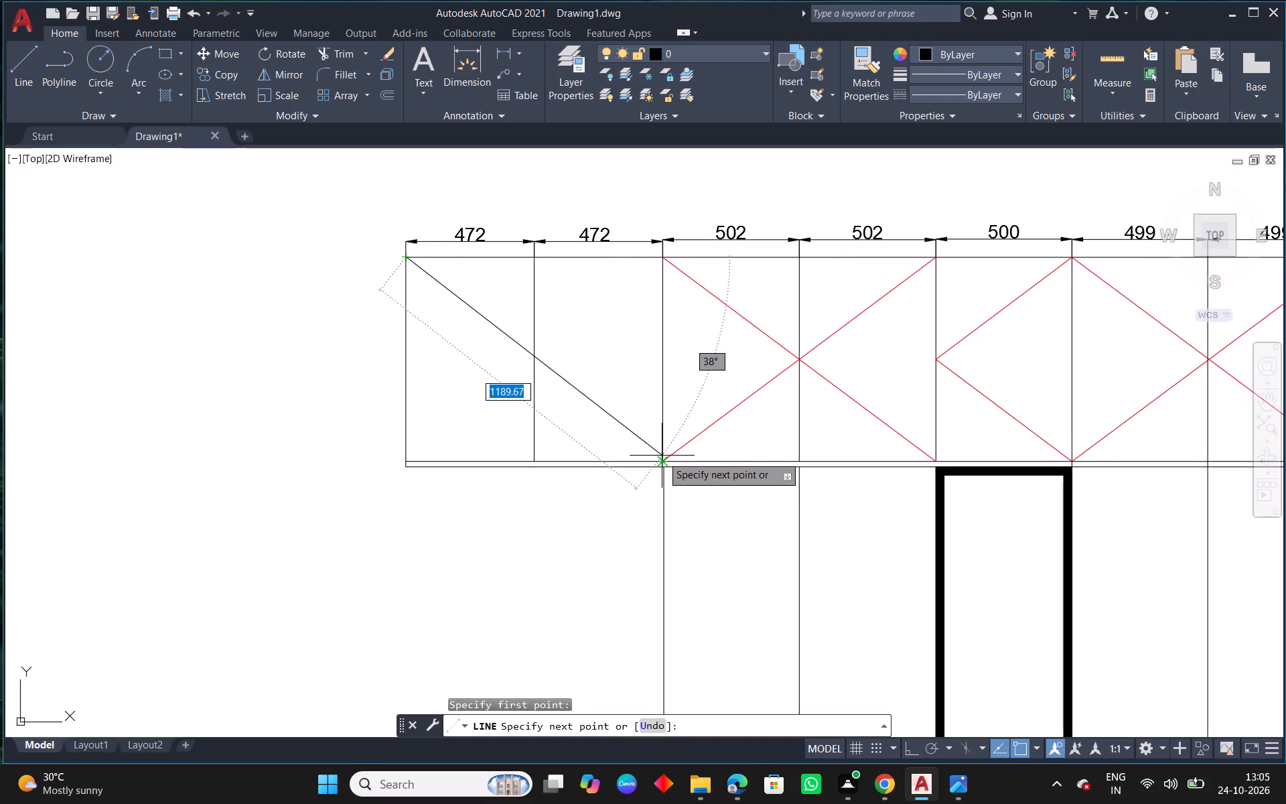
left_click(664, 463)
key("Escape")
Check the reference elevation and draw the opposite diagonal across the 472-wide loft pair to complete its cross.
scroll(759, 474, "down", 1)
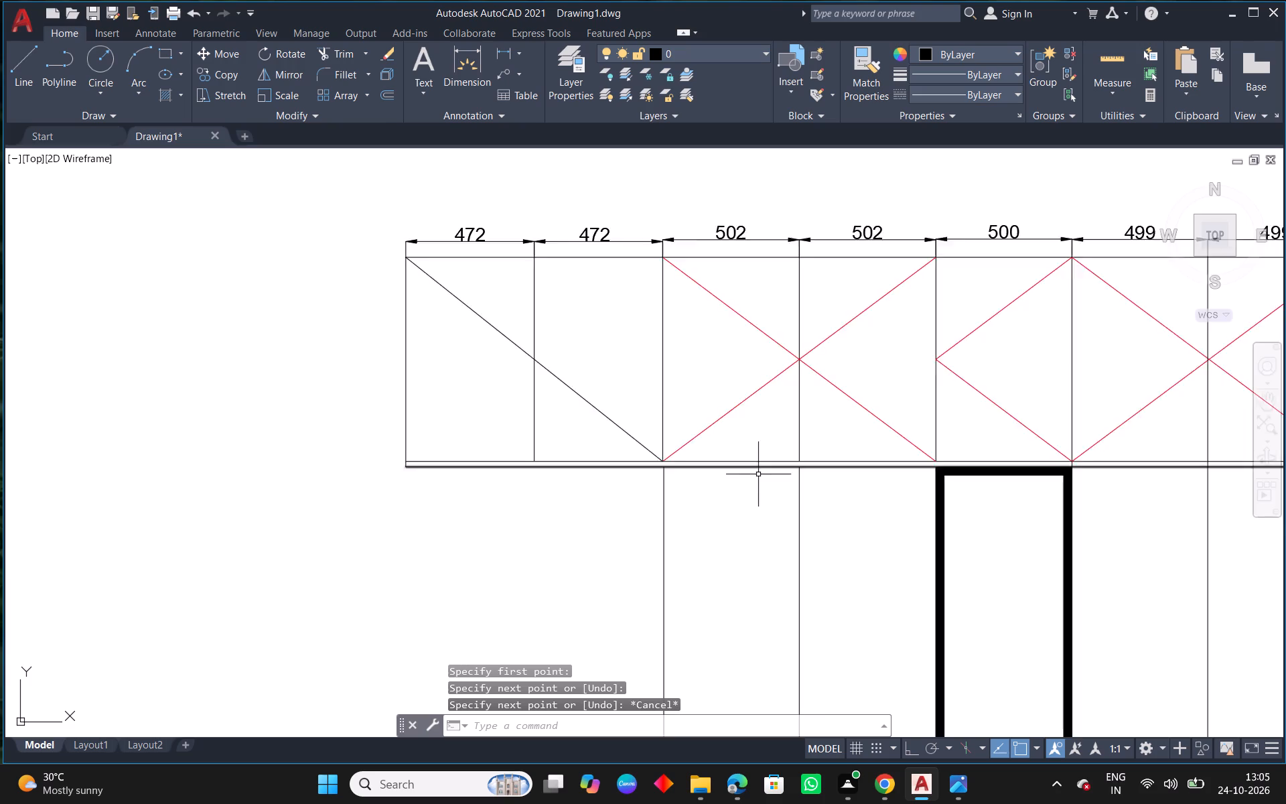
scroll(759, 474, "down", 8)
middle_click_drag(962, 496, 447, 549)
scroll(445, 551, "down", 3)
scroll(539, 460, "up", 4)
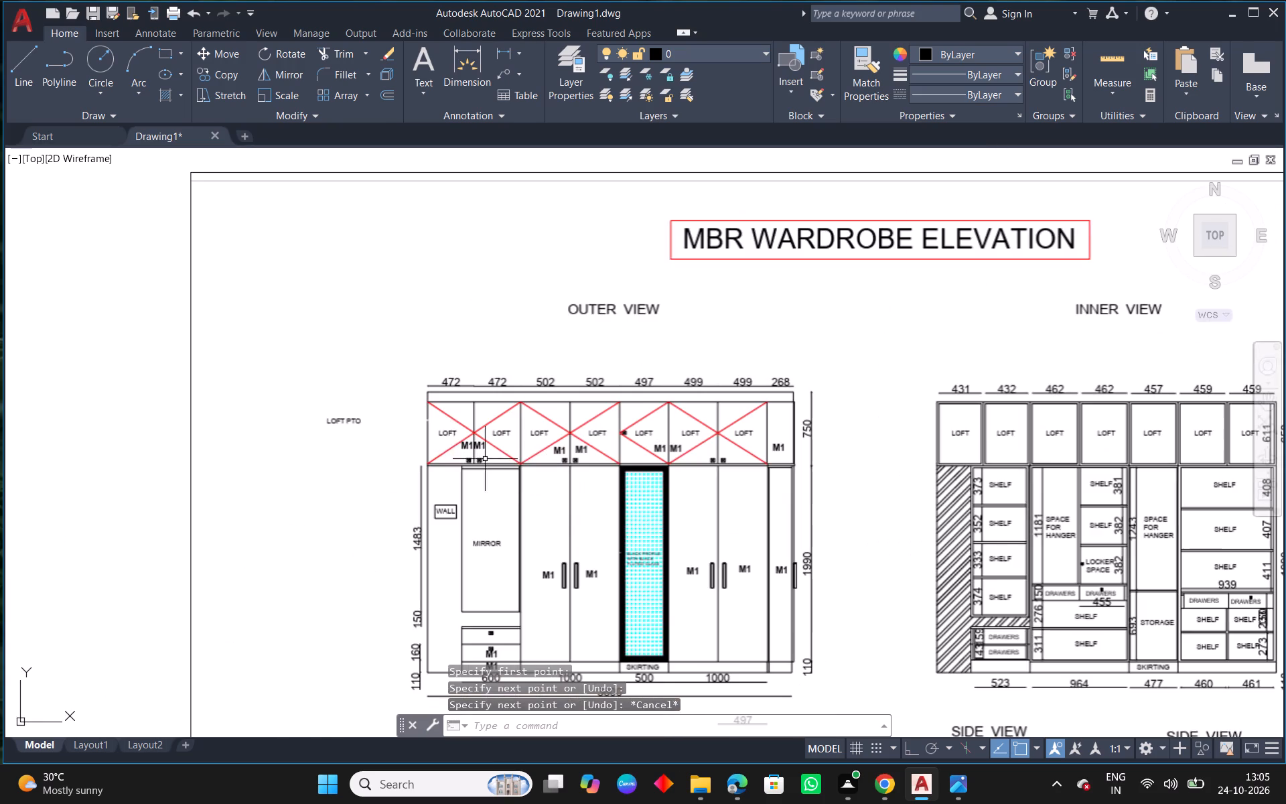
scroll(565, 466, "down", 2)
middle_click_drag(334, 590, 862, 389)
scroll(792, 528, "up", 3)
scroll(576, 444, "up", 3)
scroll(715, 413, "up", 3)
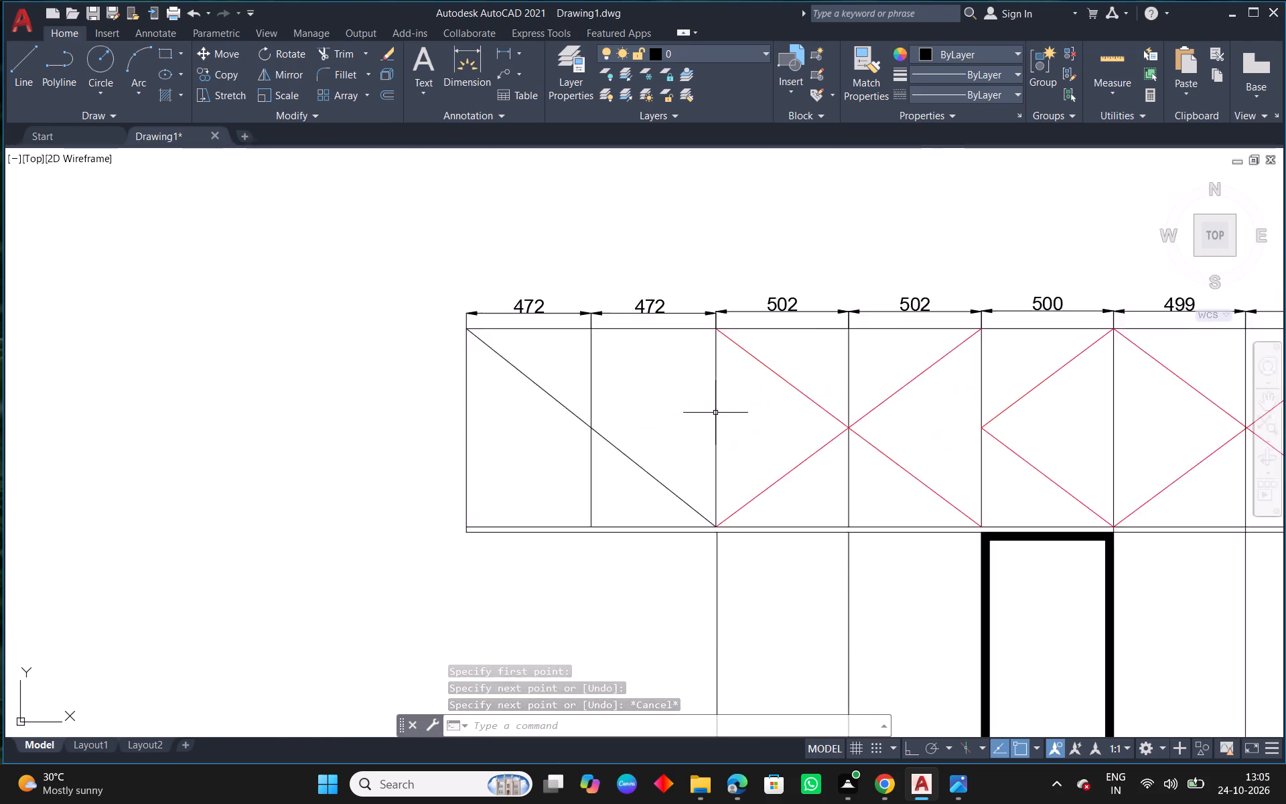
scroll(715, 413, "up", 1)
right_click(615, 372)
left_click(676, 386)
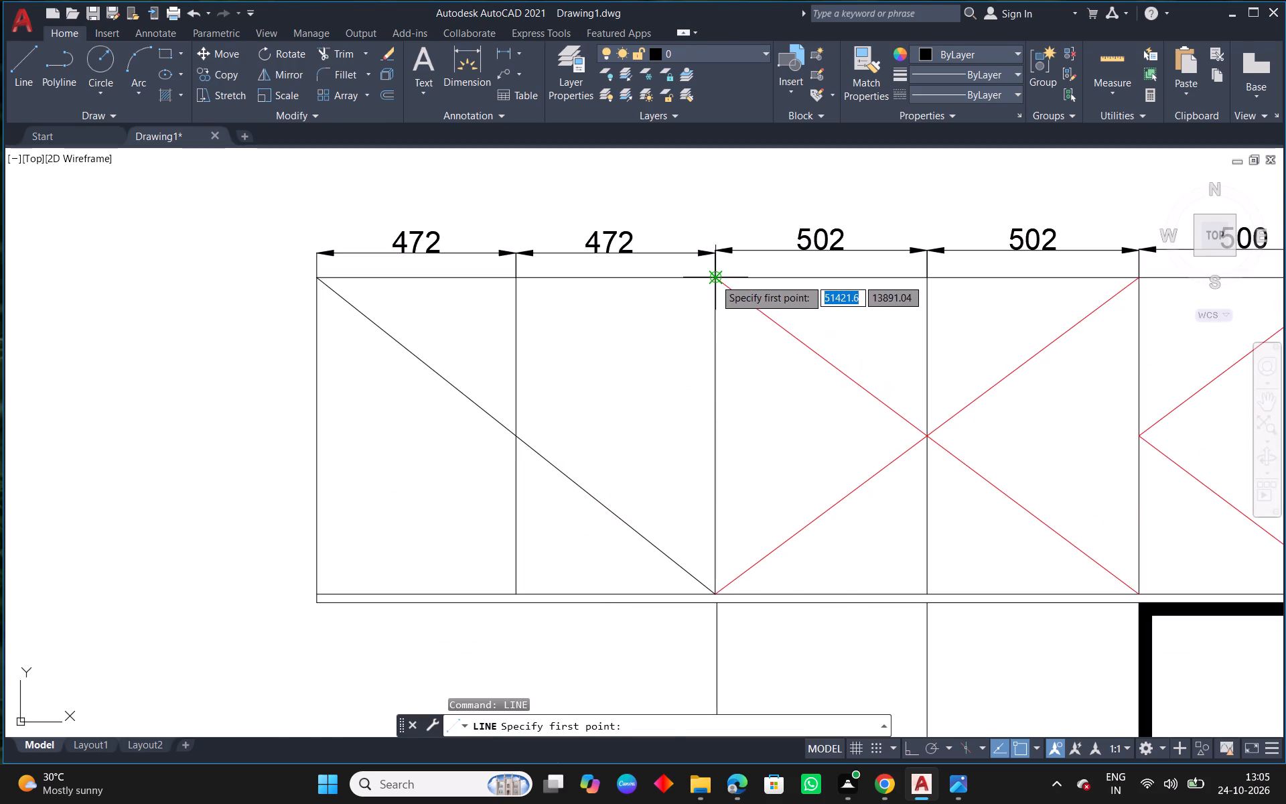
left_click(715, 278)
left_click(320, 592)
key("Escape")
Change the colour of both new diagonals on the 472-wide loft pair to red.
left_click_drag(549, 490, 552, 480)
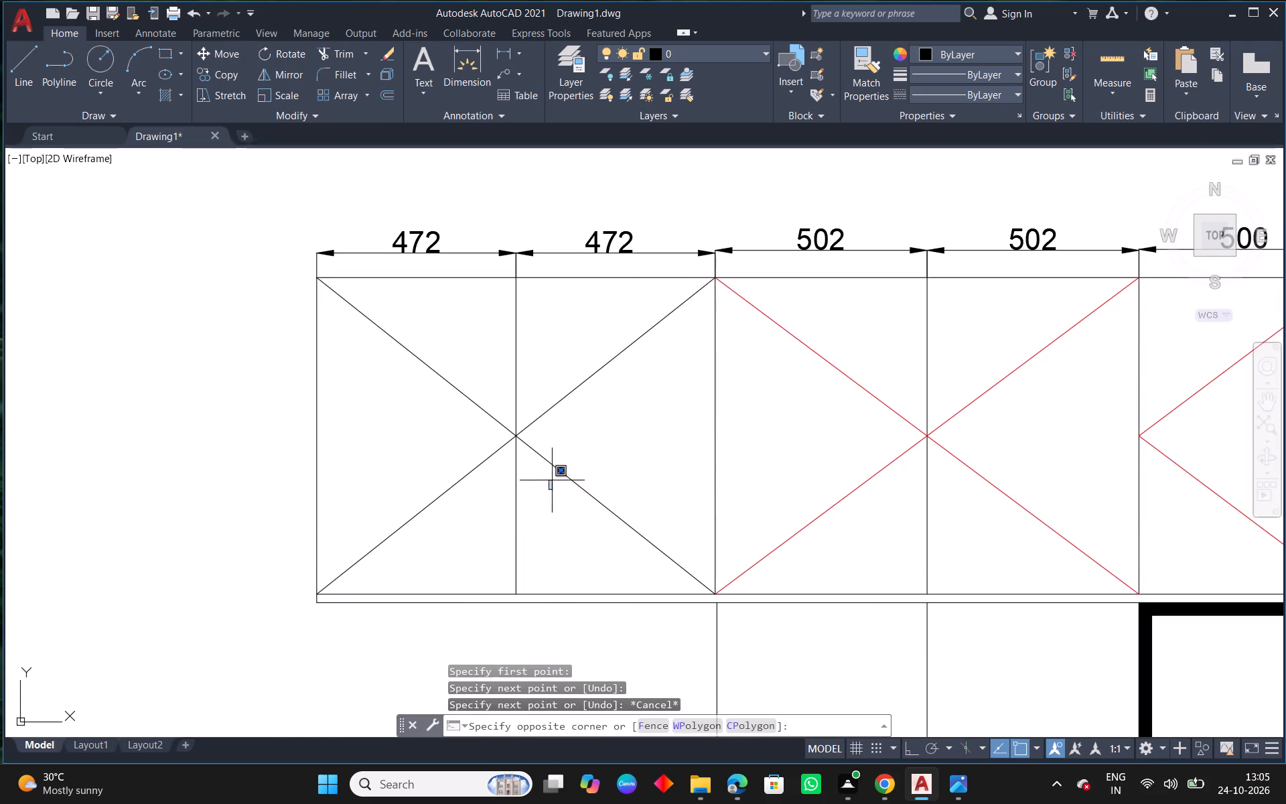
left_click_drag(552, 480, 552, 477)
left_click(530, 411)
left_click(974, 58)
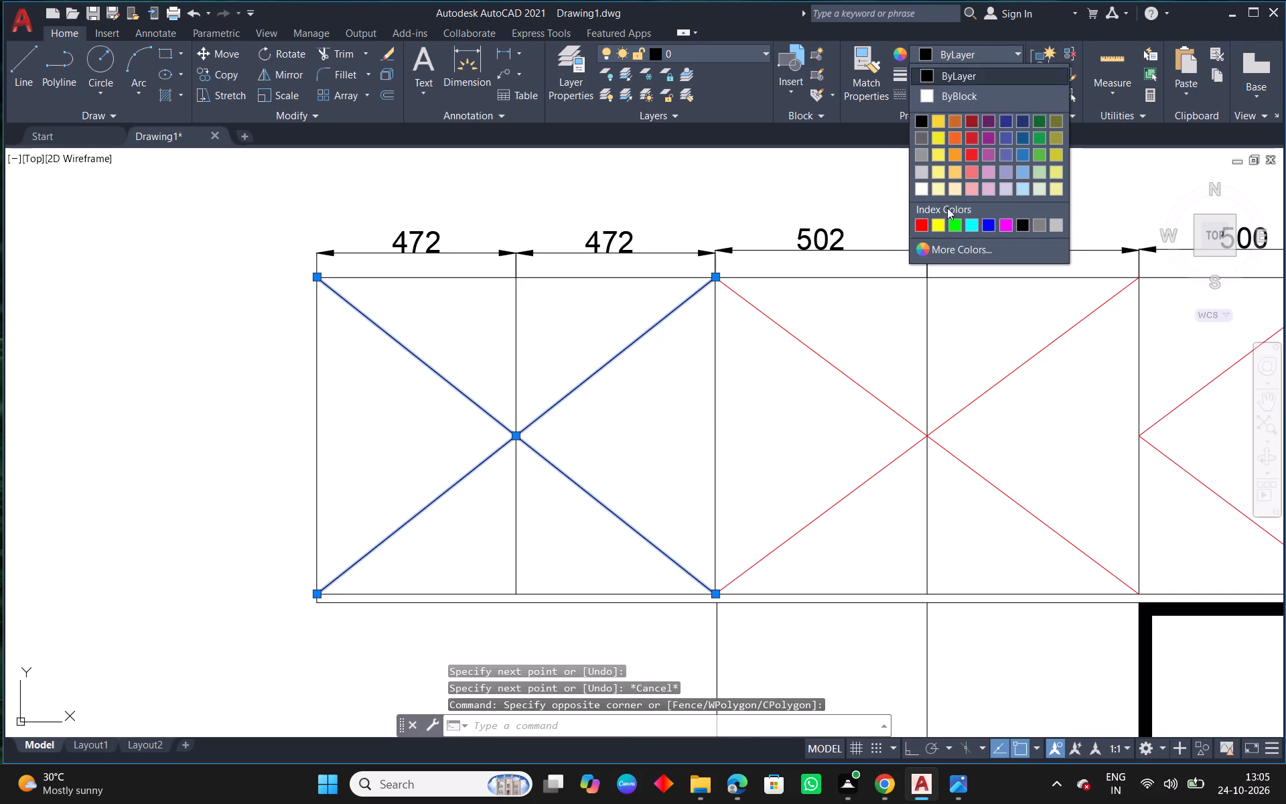
left_click(922, 229)
key("Escape")
Fillet the skirting's upper line with the wardrobe's outer vertical edge beneath the 472-wide lofts at radius 0.
scroll(685, 401, "down", 3)
middle_click_drag(892, 507, 791, 405)
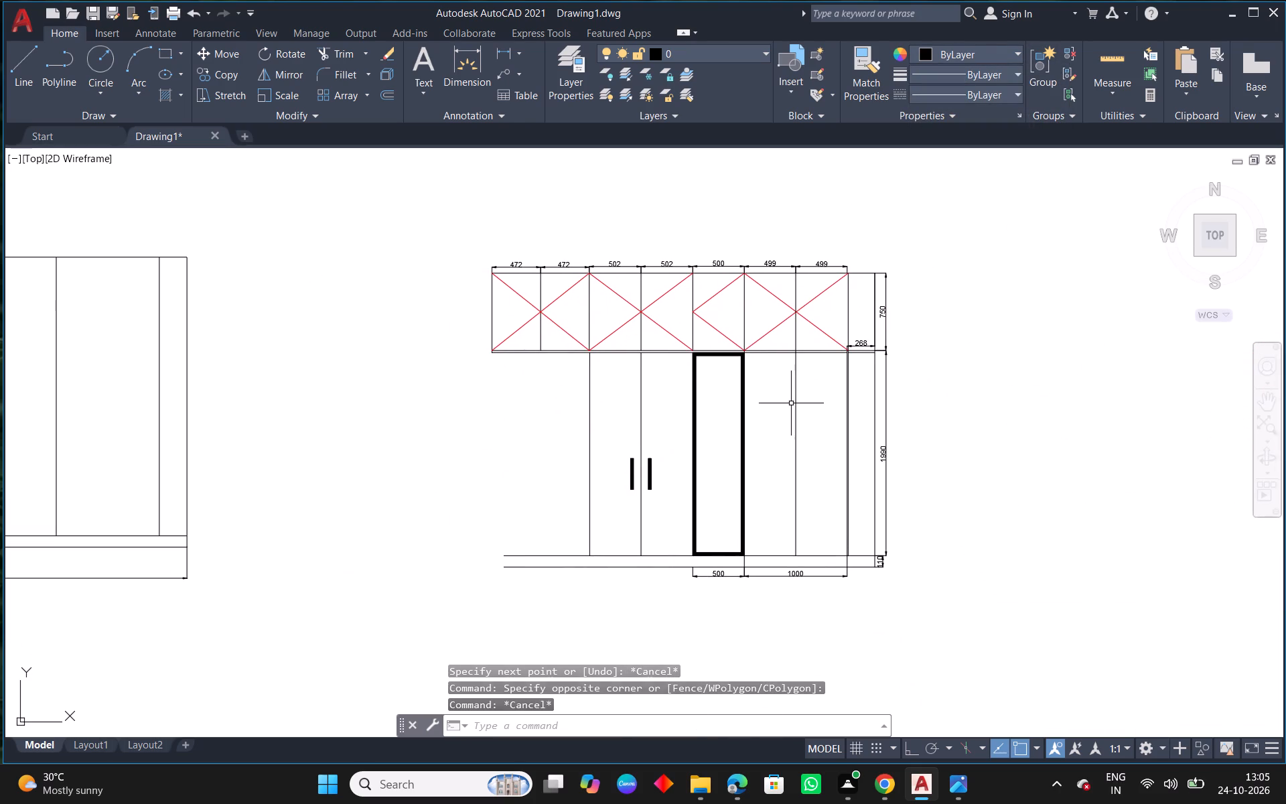
key("Escape")
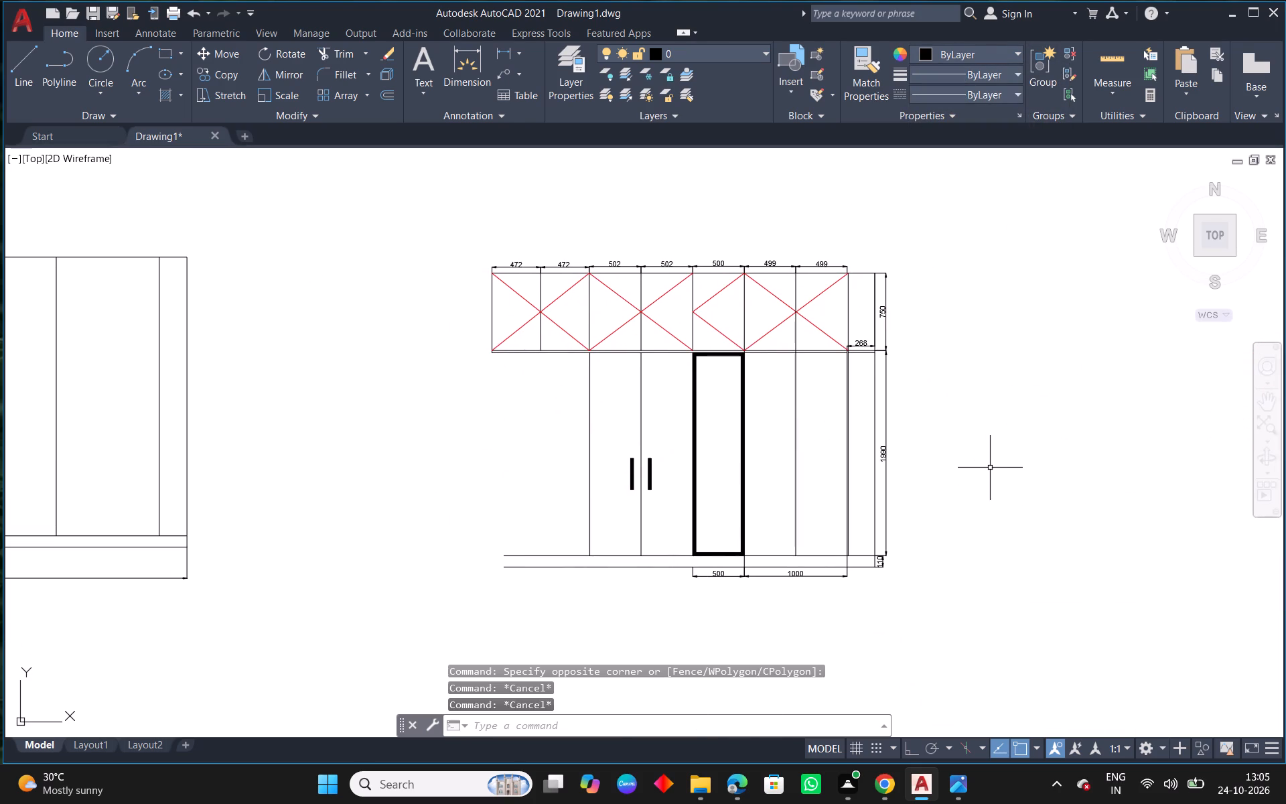
middle_click_drag(772, 479, 741, 419)
scroll(542, 485, "up", 1)
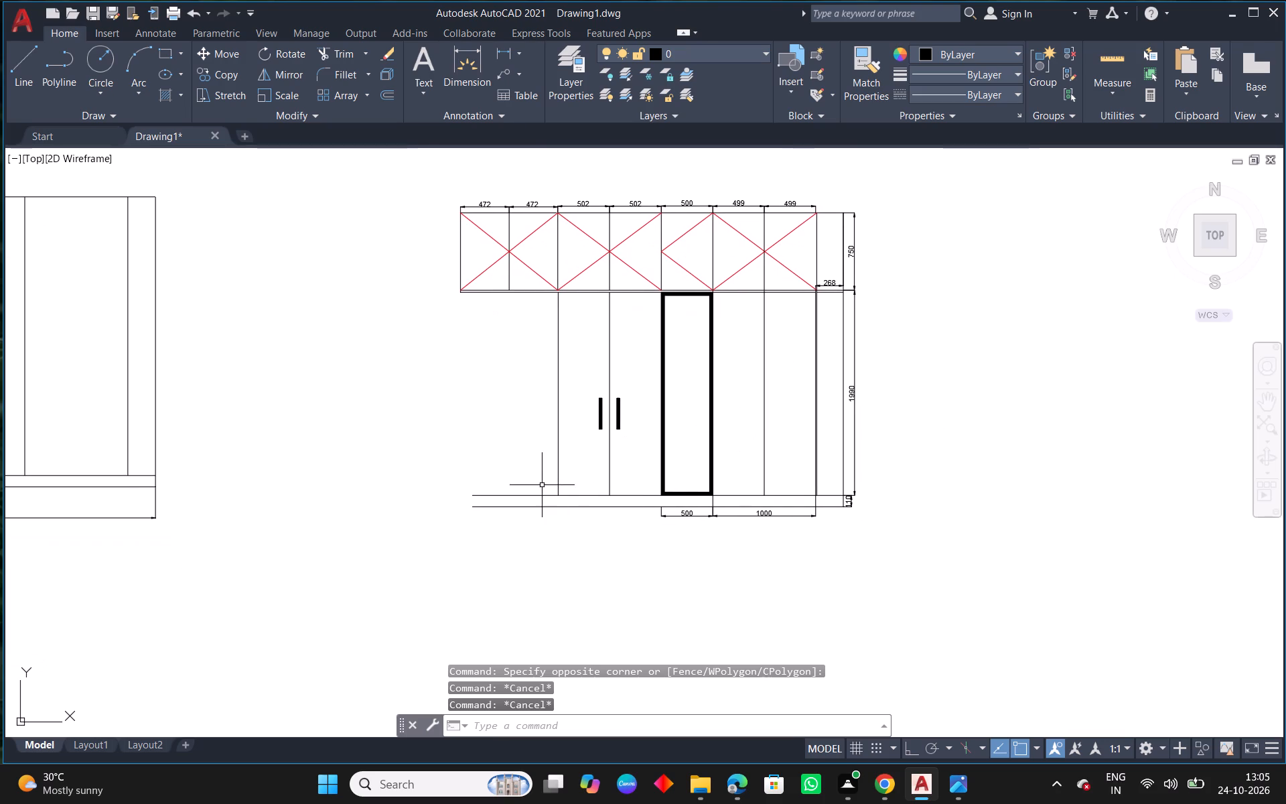
middle_click_drag(579, 487, 637, 543)
key("f")
key("space")
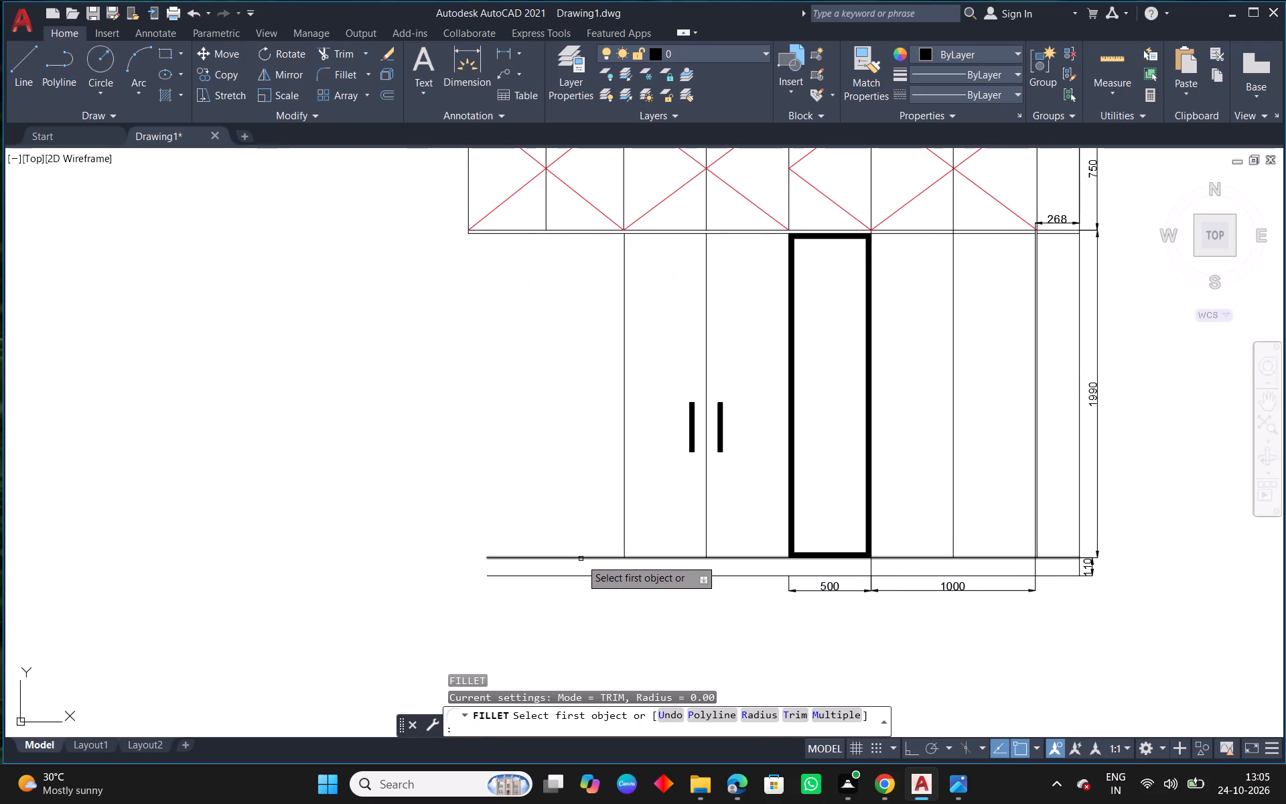
left_click(581, 559)
left_click(468, 197)
Fillet the skirting's bottom line with the same outer vertical edge to close the wardrobe's lower corner.
right_click(373, 281)
left_click(430, 285)
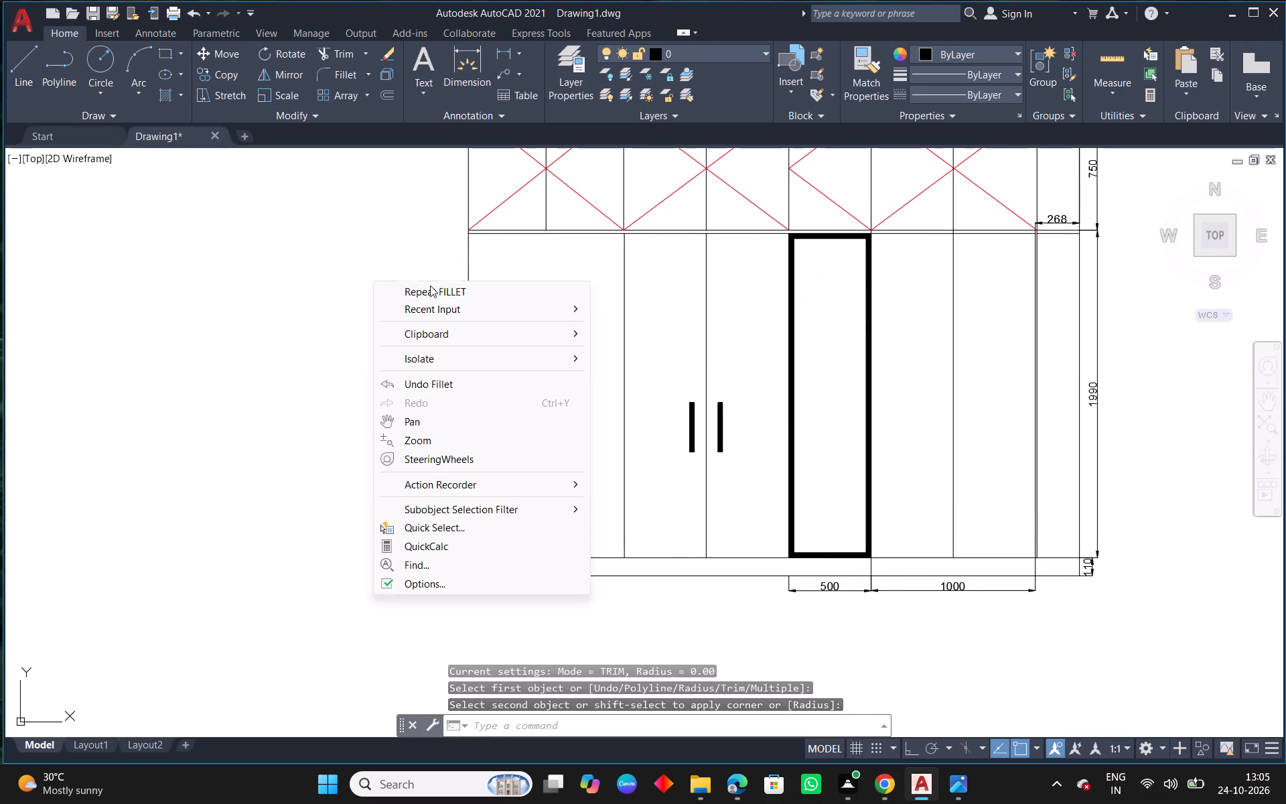
left_click(466, 277)
left_click(504, 574)
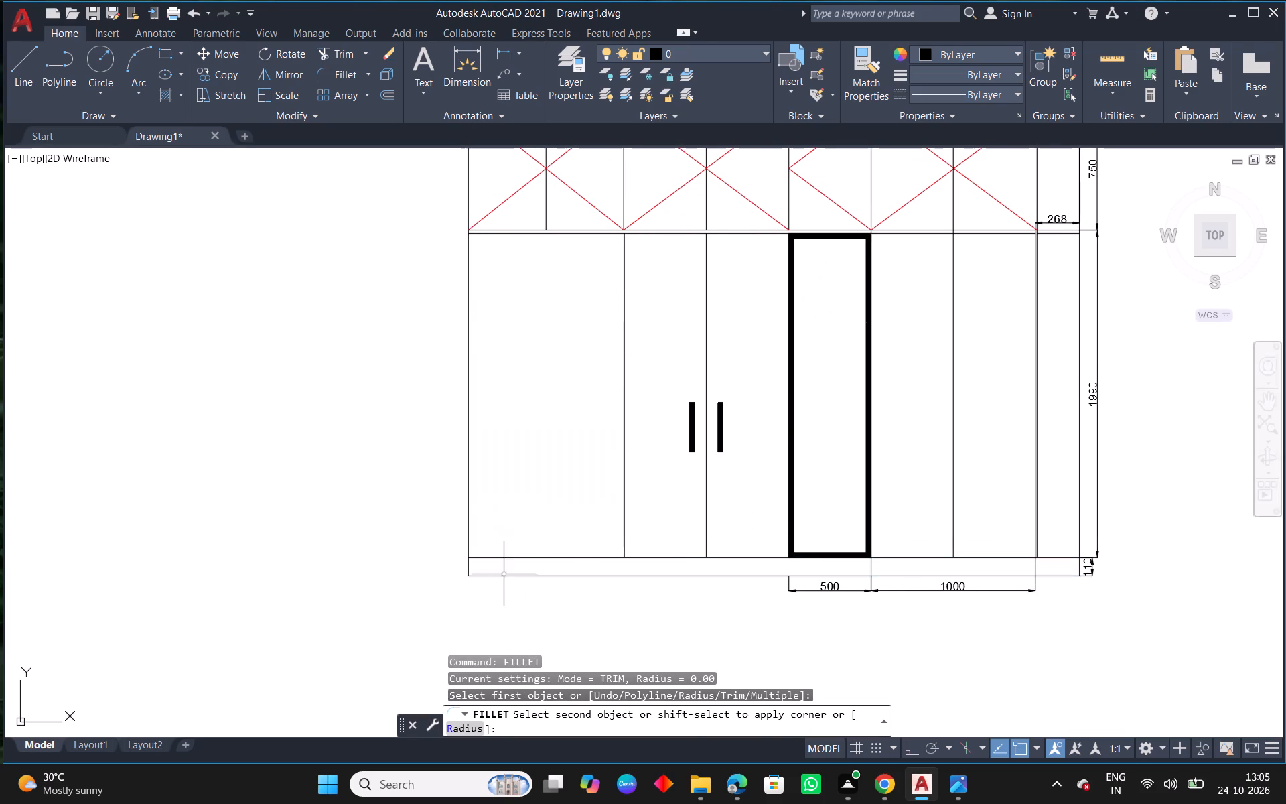
key("Escape")
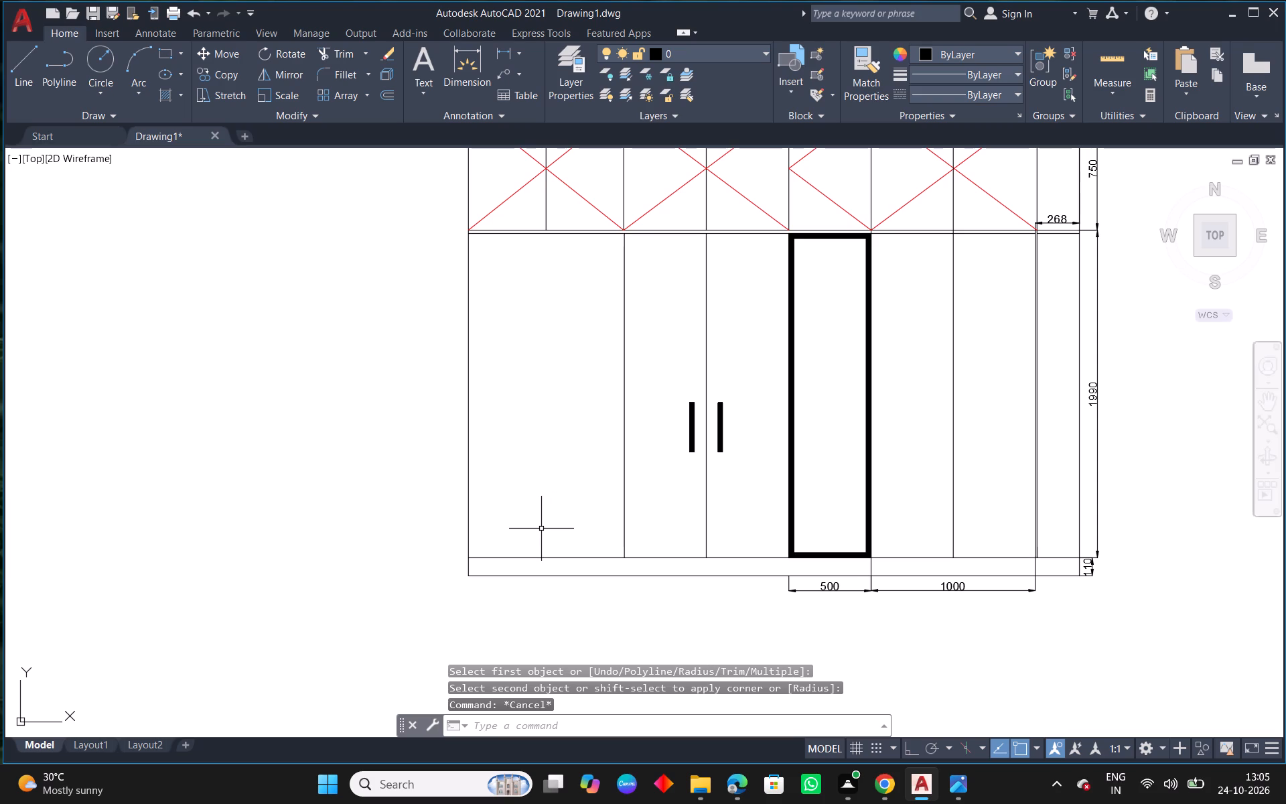
Delete the 268 dimension near the lower edge of the narrow end loft.
scroll(940, 159, "up", 2)
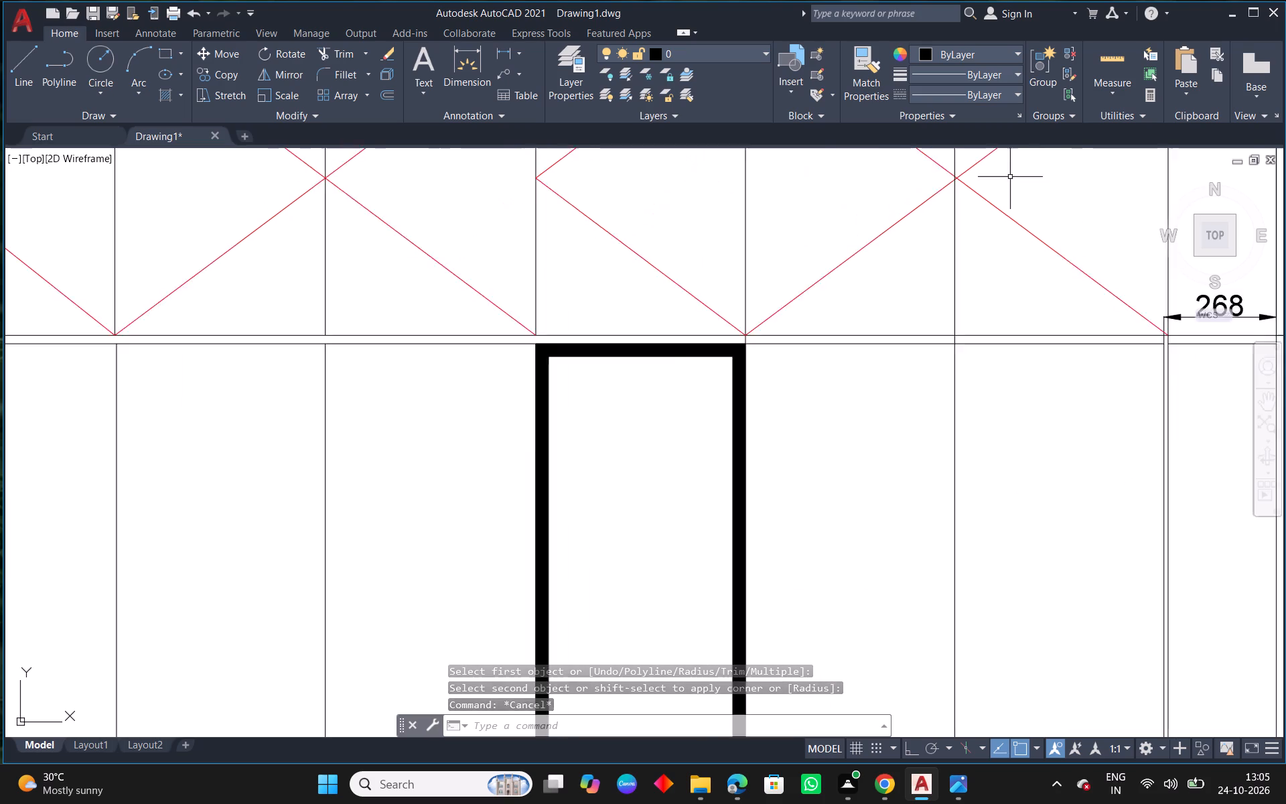
scroll(1010, 177, "up", 1)
middle_click_drag(1171, 389, 754, 358)
scroll(863, 402, "up", 2)
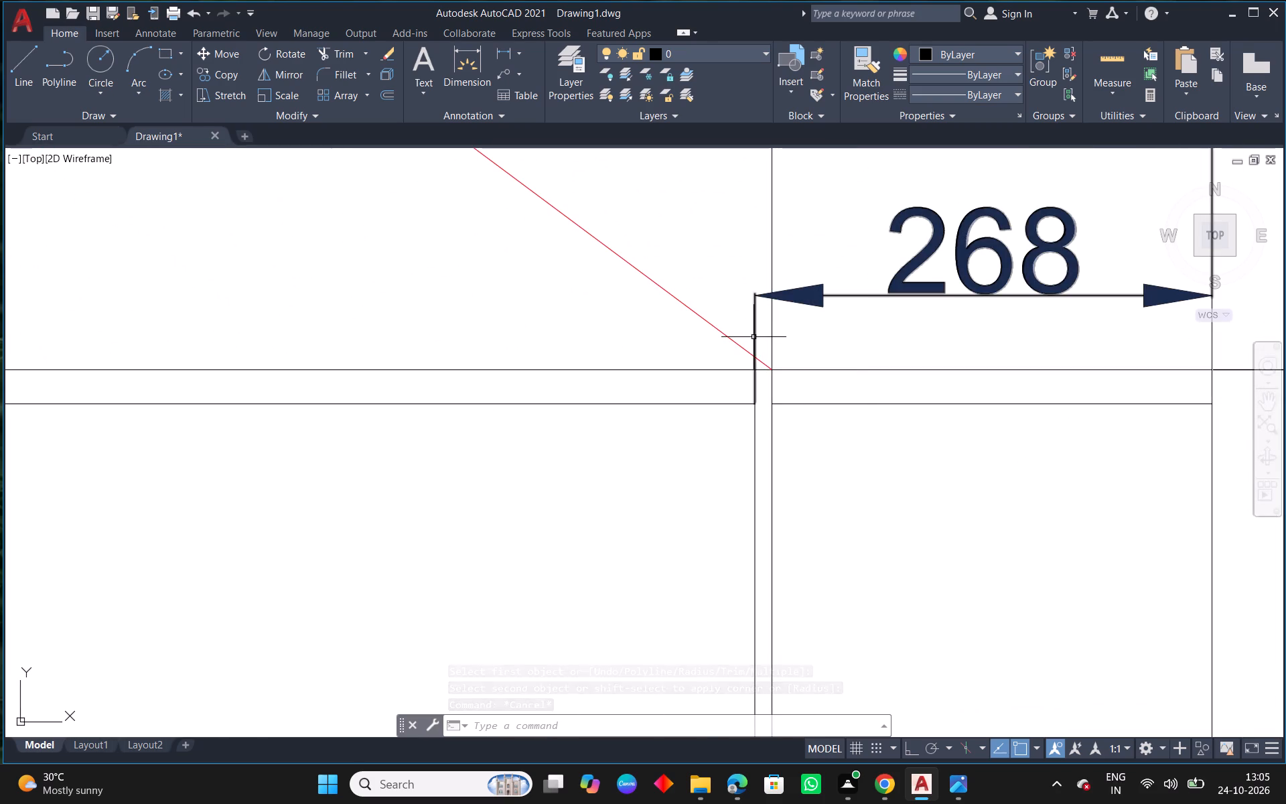
left_click(754, 337)
scroll(808, 418, "down", 2)
middle_click_drag(939, 412, 875, 475)
scroll(869, 484, "down", 1)
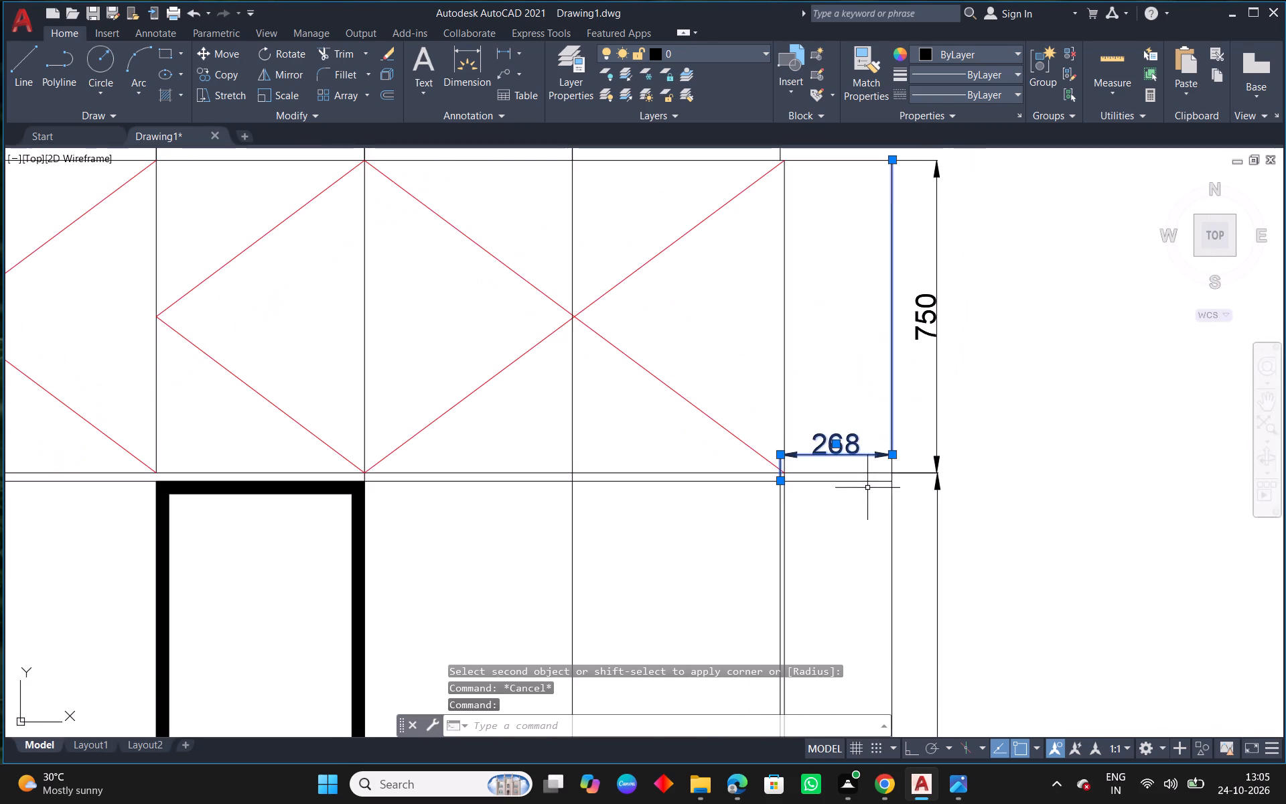
scroll(855, 471, "down", 1)
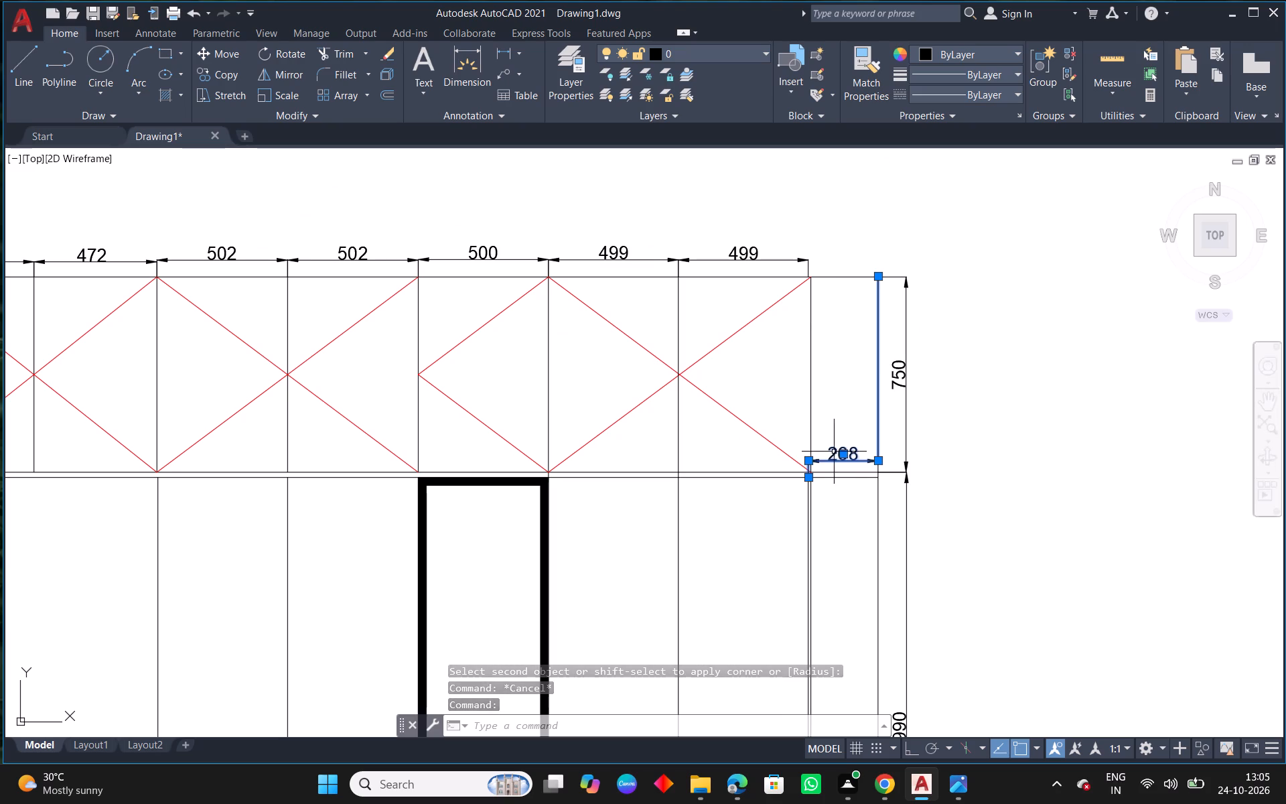
key("Delete")
Dimension the narrow end loft's width above its top edge, in line with the neighbouring 499 dimension.
middle_click_drag(873, 328, 751, 366)
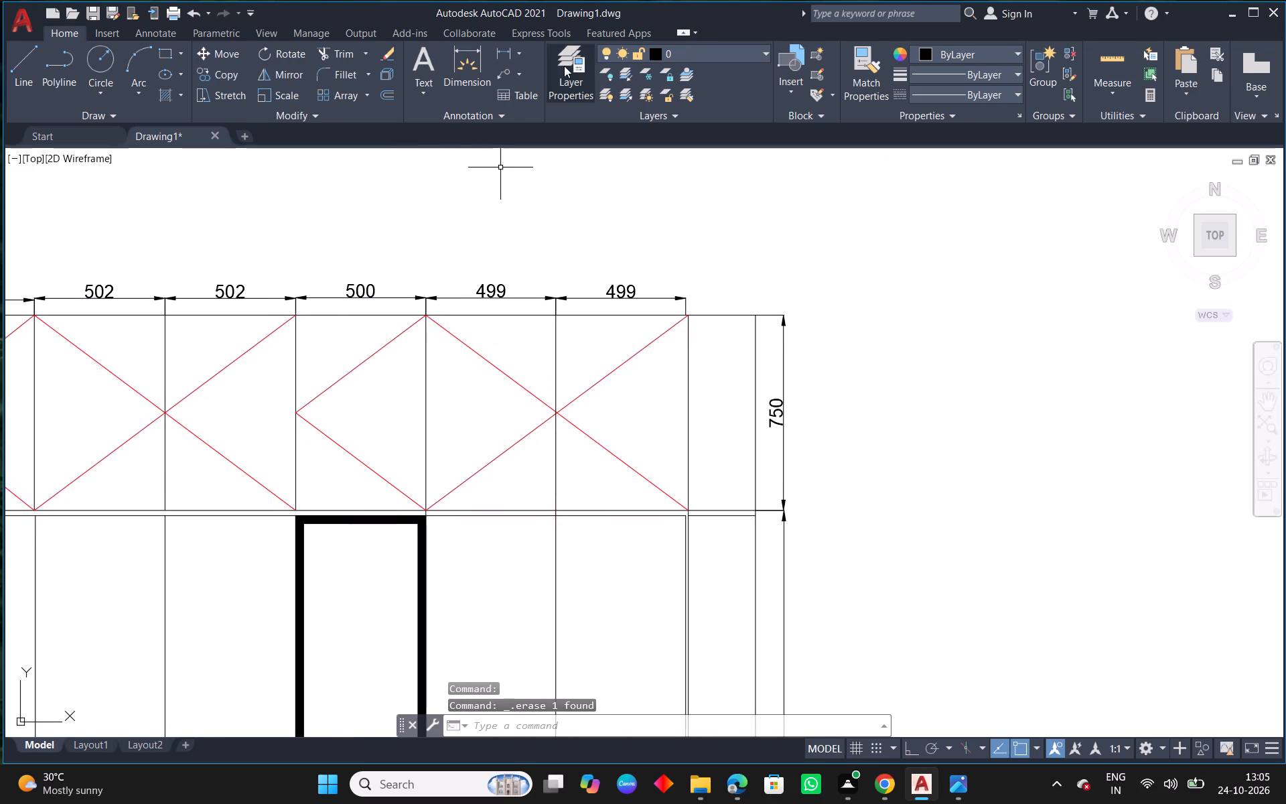
left_click(463, 65)
scroll(772, 299, "up", 2)
left_click(737, 320)
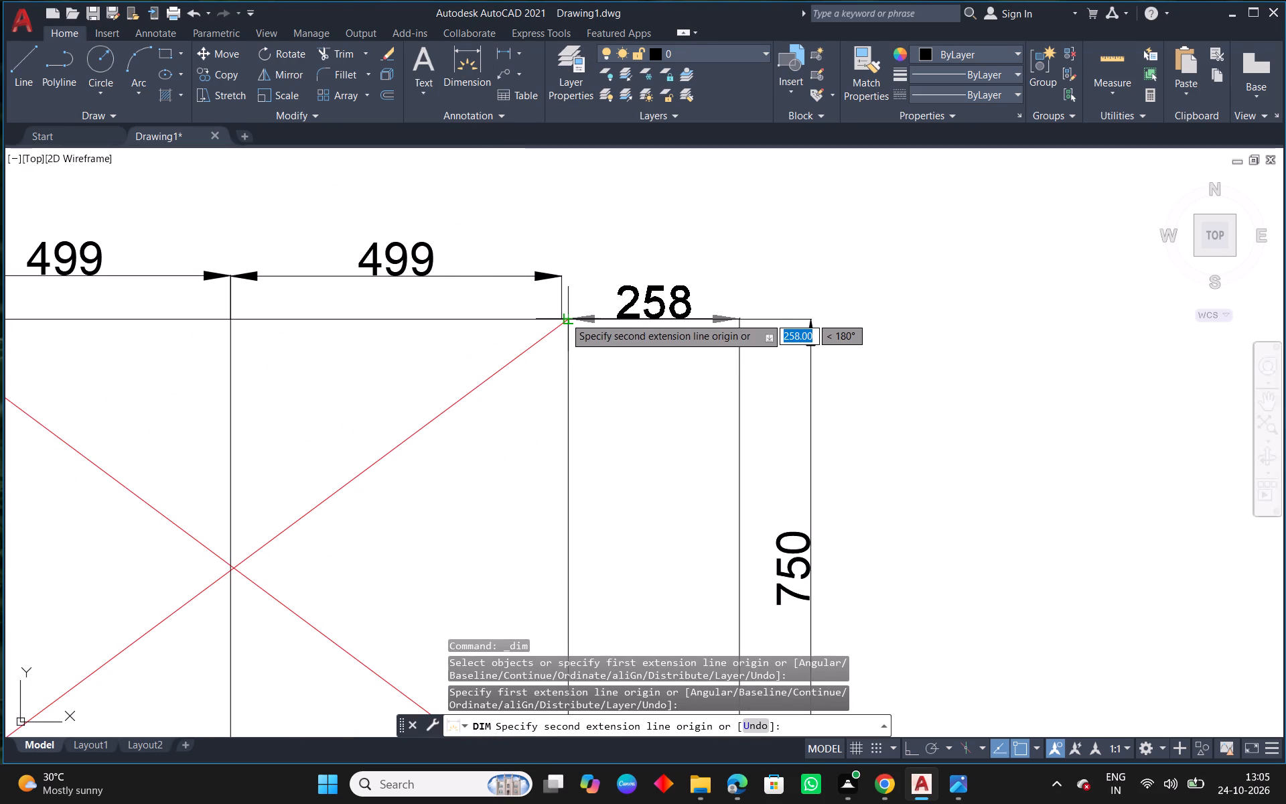
scroll(565, 317, "up", 3)
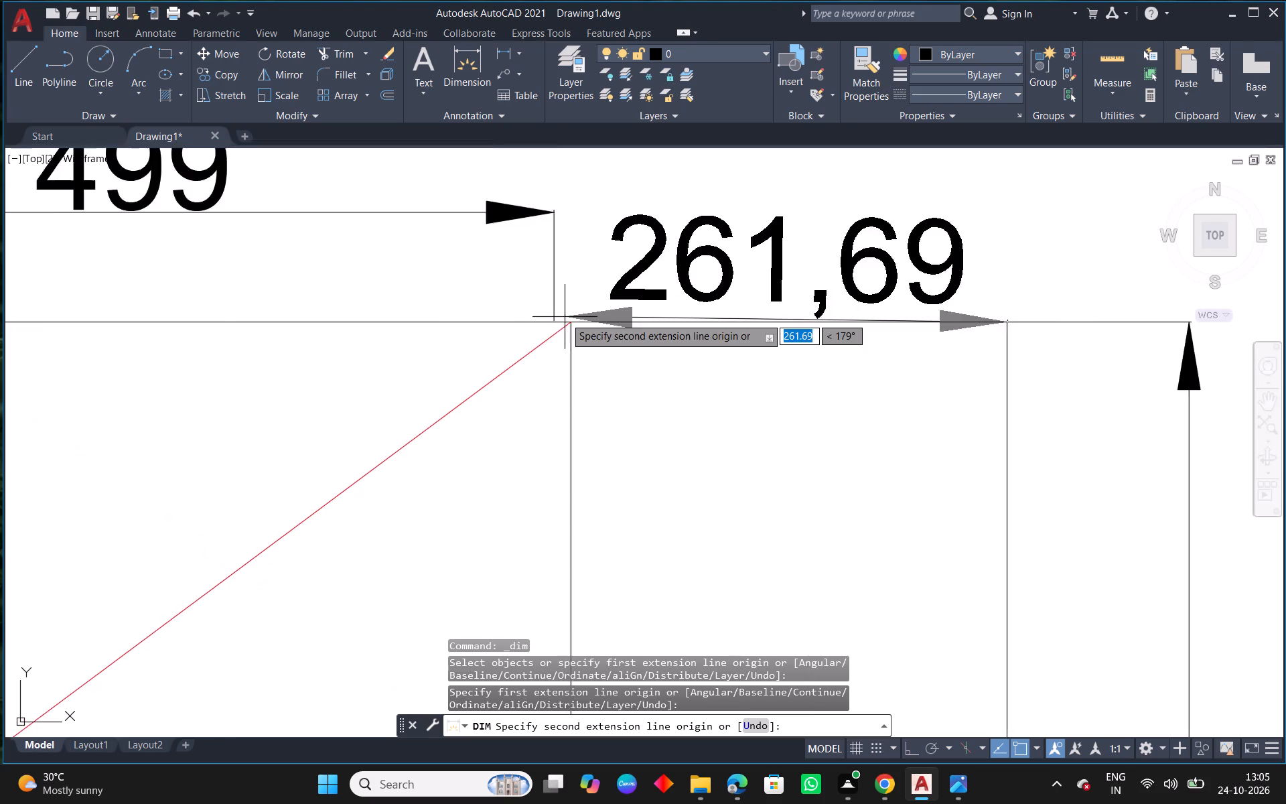
left_click(572, 329)
scroll(579, 244, "down", 1)
middle_click_drag(590, 237, 591, 307)
left_click(593, 256)
key("Escape")
Stretch the narrow loft dimension's inner origin to the adjacent 499 dimension's end point so it spans 268.
scroll(577, 349, "up", 1)
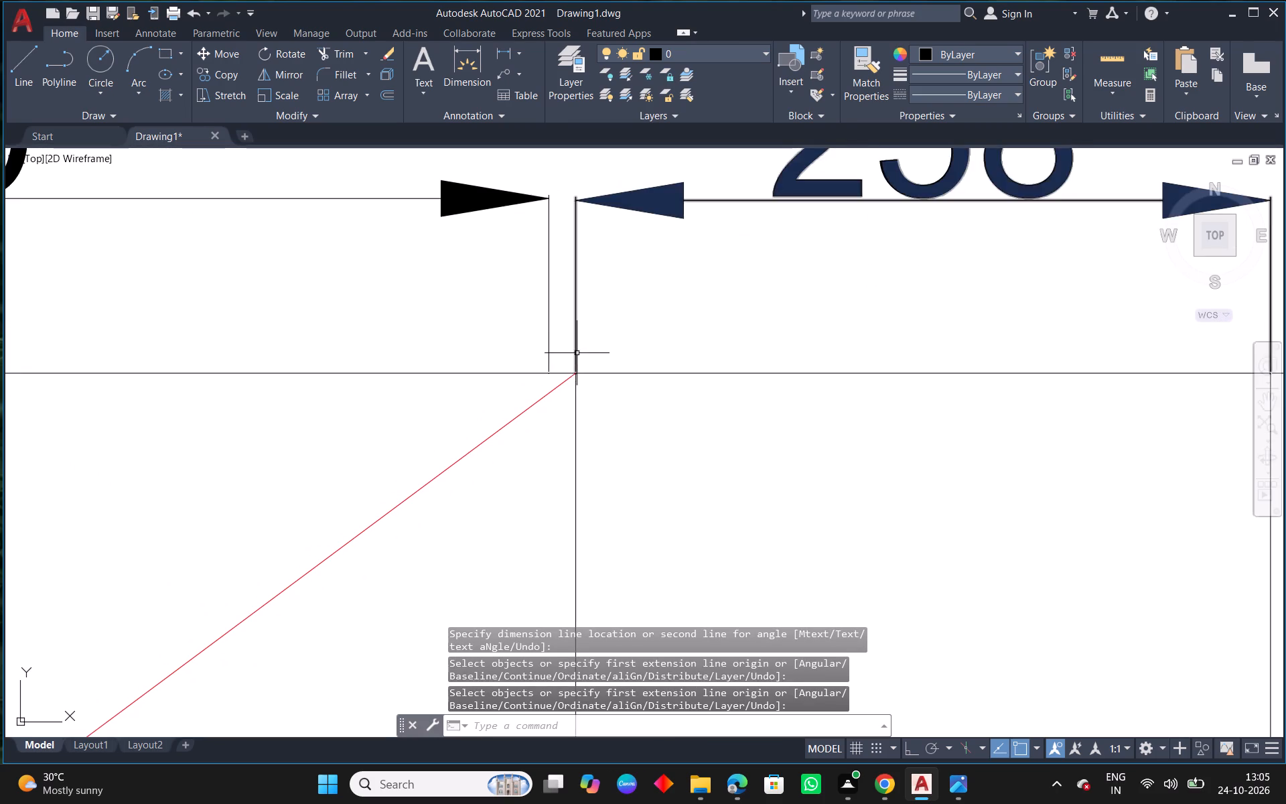
left_click(577, 354)
left_click(575, 375)
left_click(547, 372)
scroll(664, 373, "down", 2)
key("Escape")
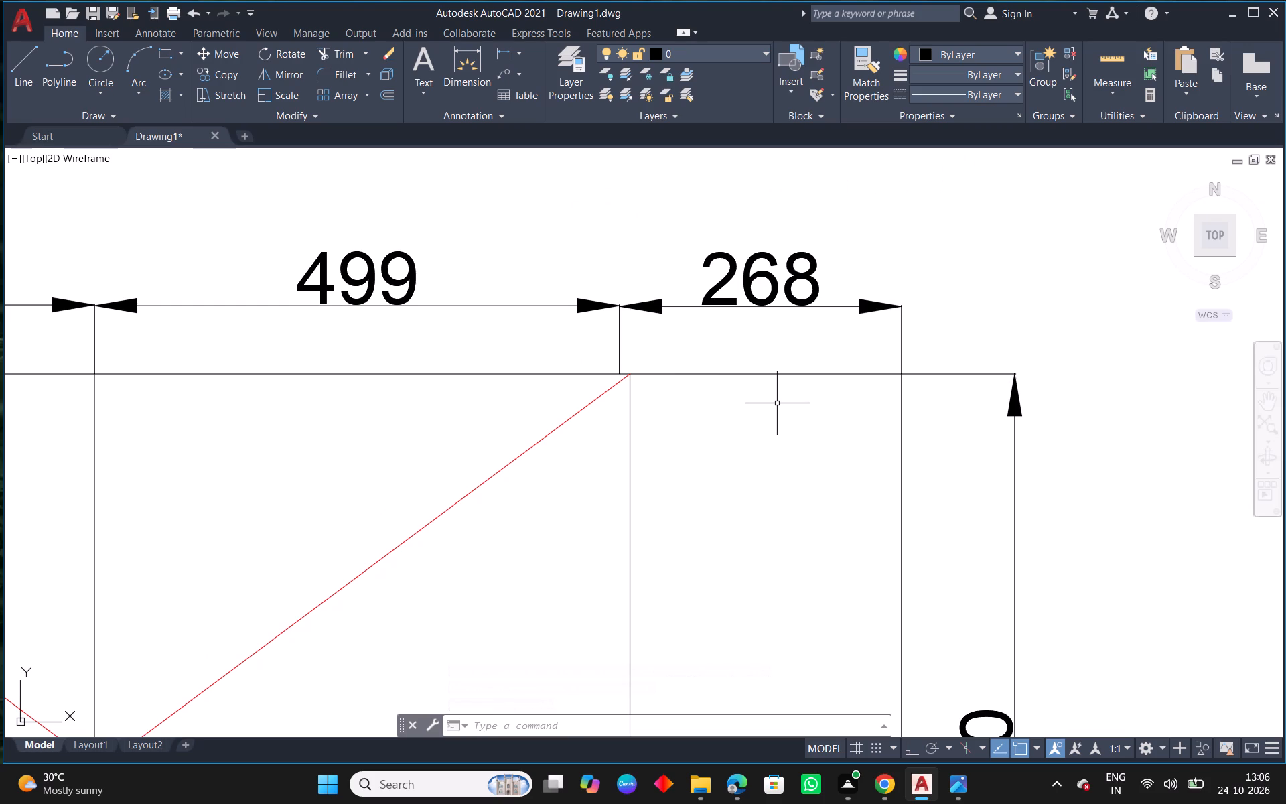
key("Escape")
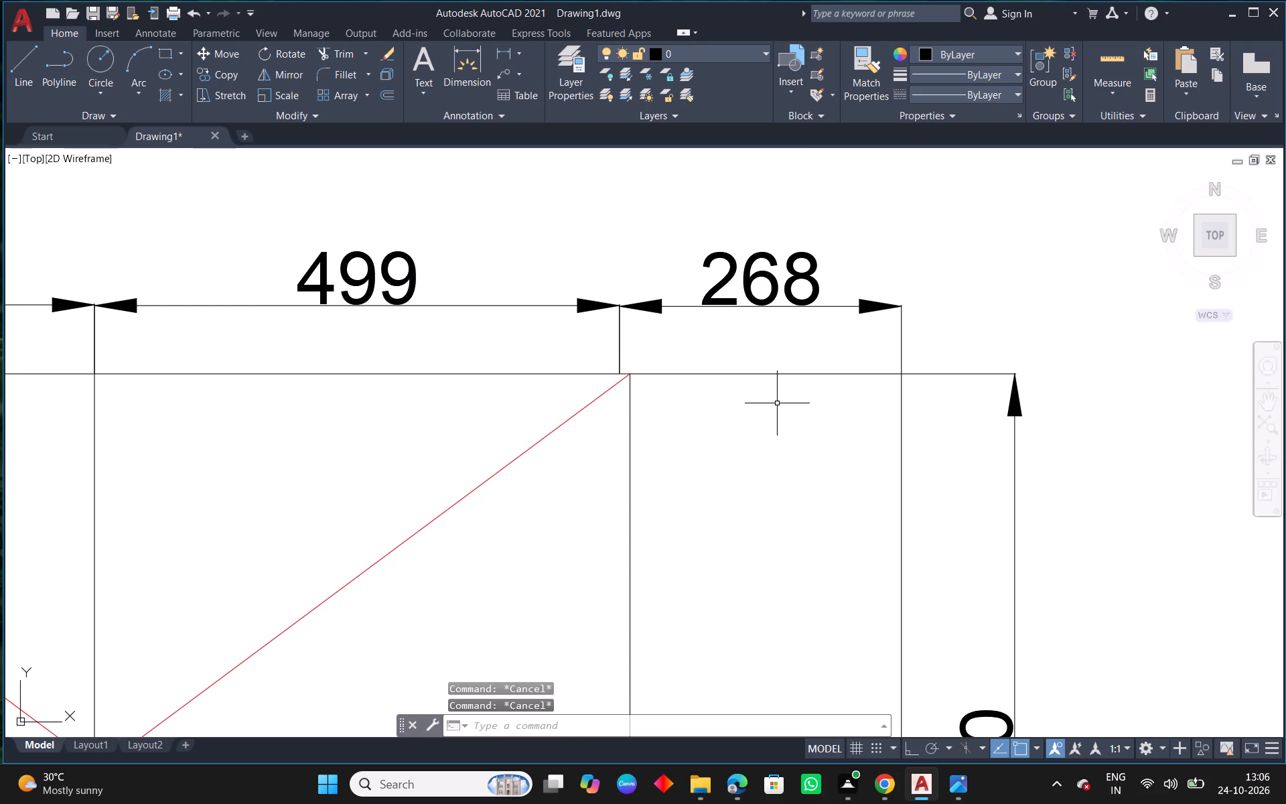
Review the redrawn elevation and examine the reference outer view's bottom dimensions, skirting, mirror, drawers and rendered image.
scroll(858, 438, "down", 2)
middle_click_drag(971, 509, 949, 422)
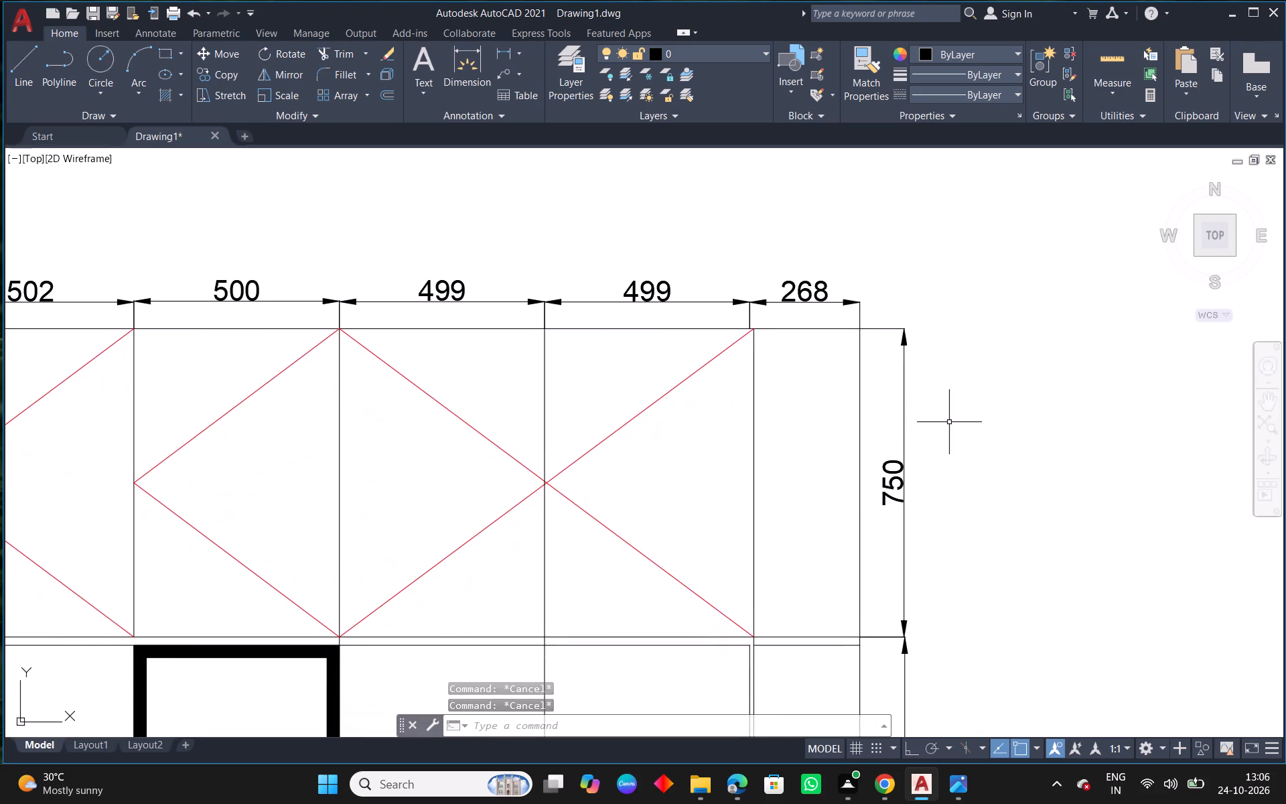
scroll(884, 417, "down", 2)
middle_click_drag(1132, 619, 1042, 391)
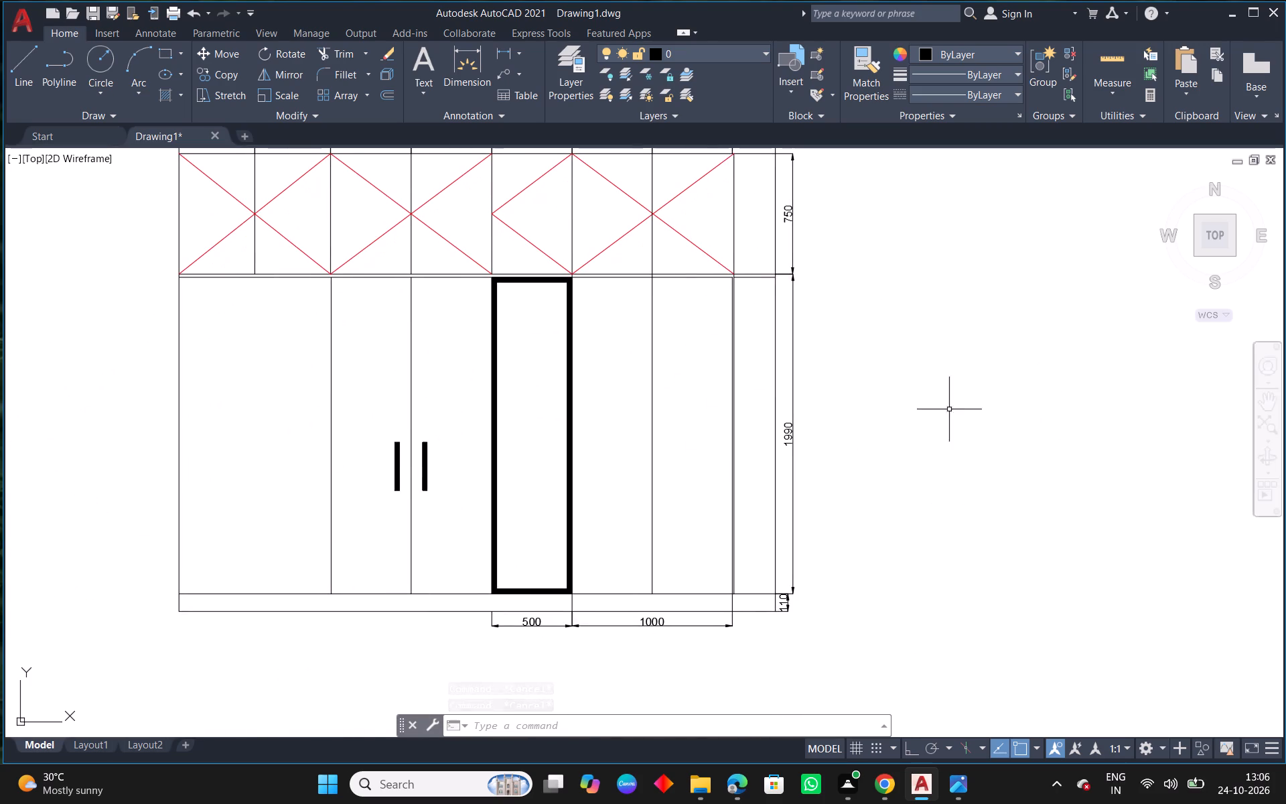
middle_click_drag(909, 427, 906, 460)
key("Escape")
middle_click_drag(904, 430, 1050, 415)
scroll(894, 404, "down", 2)
middle_click_drag(1137, 458, 782, 483)
scroll(782, 484, "down", 2)
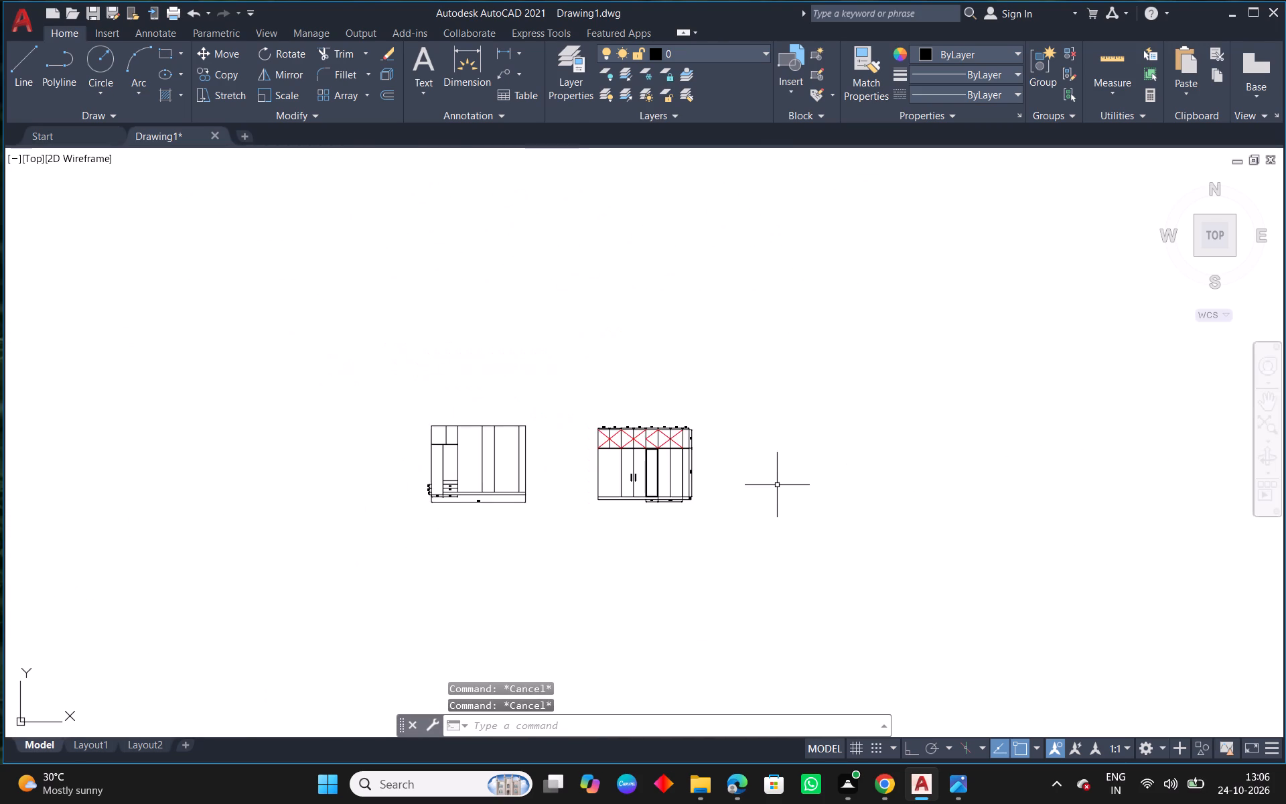
scroll(738, 444, "down", 3)
middle_click_drag(908, 322, 470, 511)
middle_click_drag(877, 342, 754, 364)
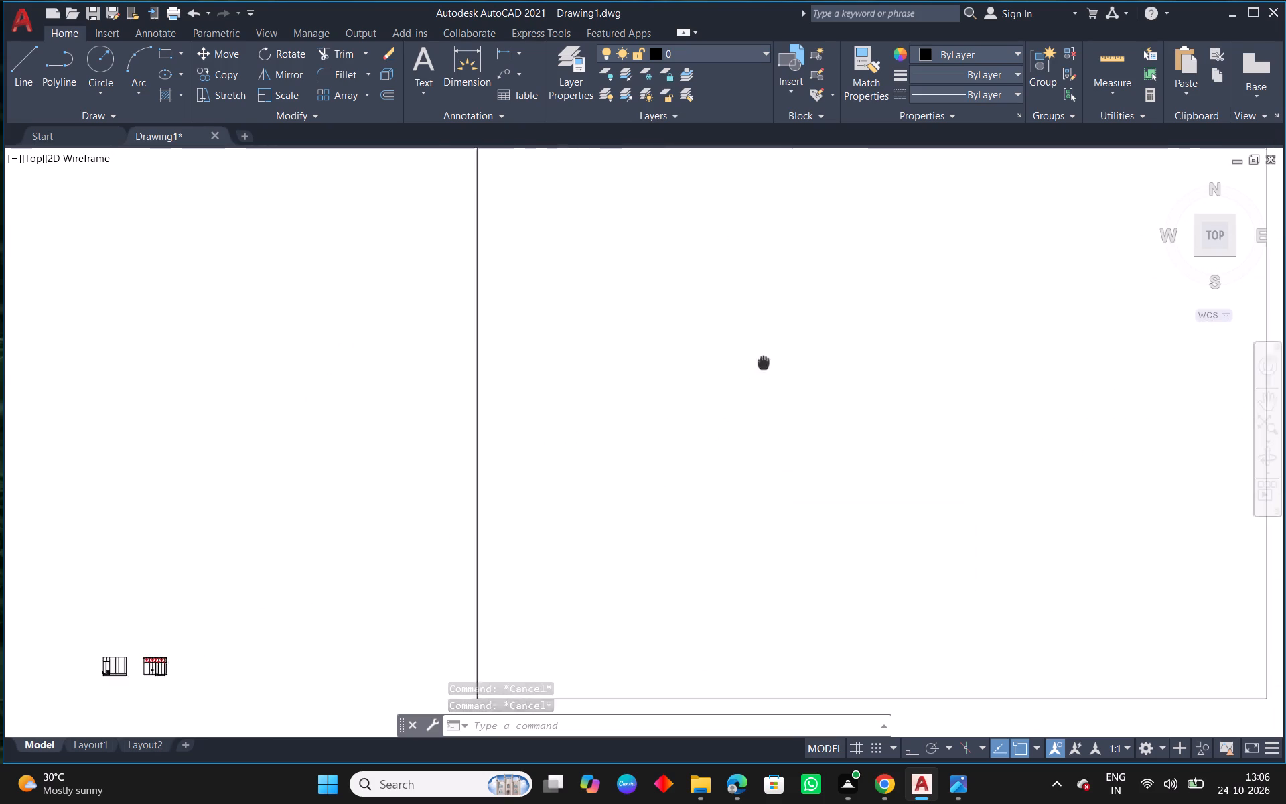
middle_click_drag(754, 364, 579, 465)
scroll(575, 505, "up", 2)
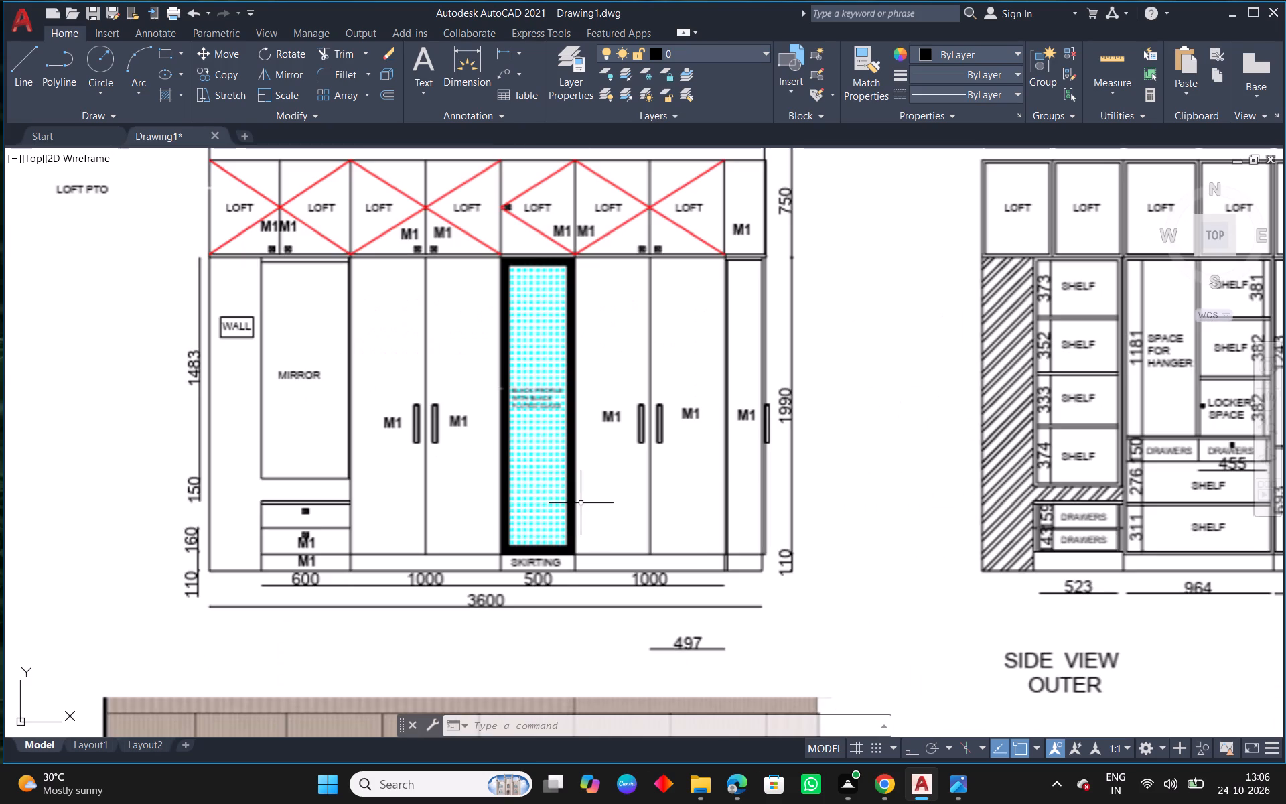
middle_click_drag(604, 494, 723, 463)
scroll(725, 462, "down", 1)
middle_click_drag(770, 532, 981, 329)
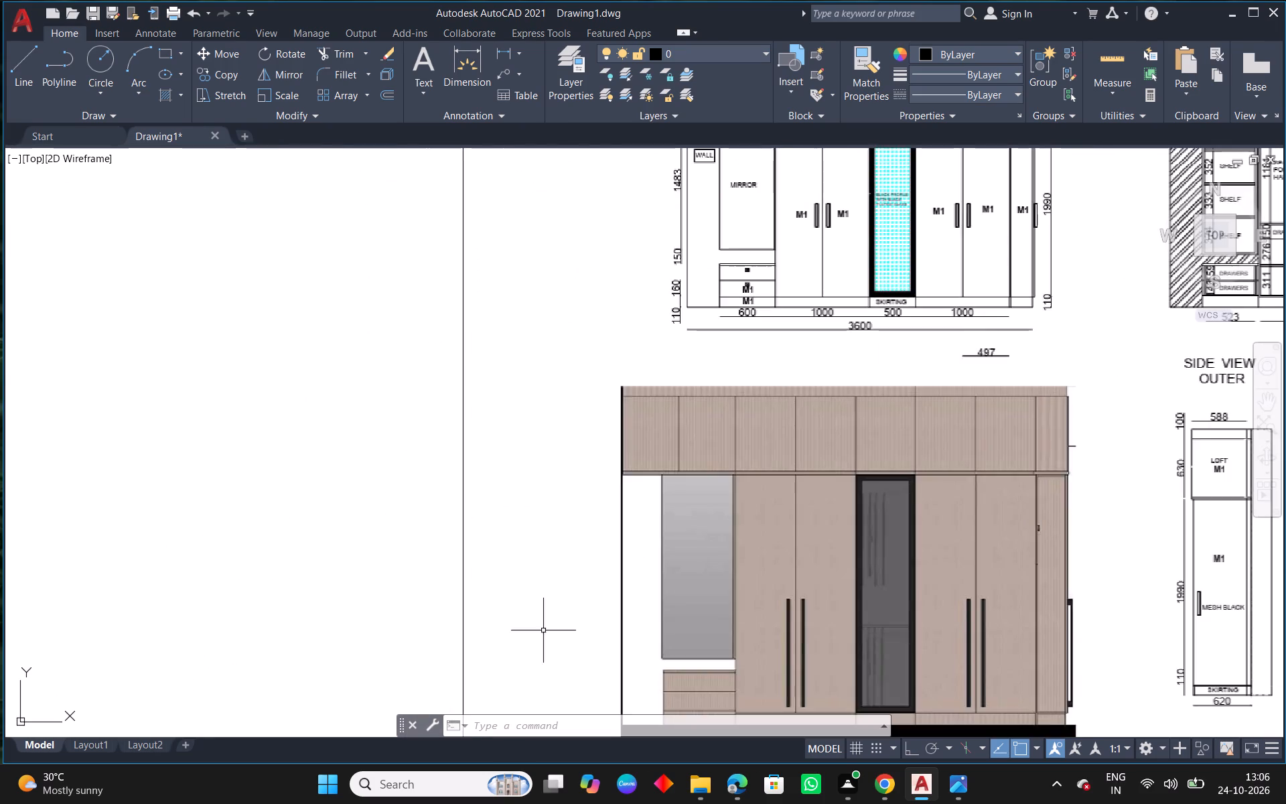
Stretch both extension origins of the 1000 dimension beside the 500 dimension down to the skirting's bottom edge.
middle_click_drag(484, 659, 892, 366)
scroll(386, 404, "up", 3)
scroll(241, 471, "up", 2)
middle_click_drag(277, 486, 490, 517)
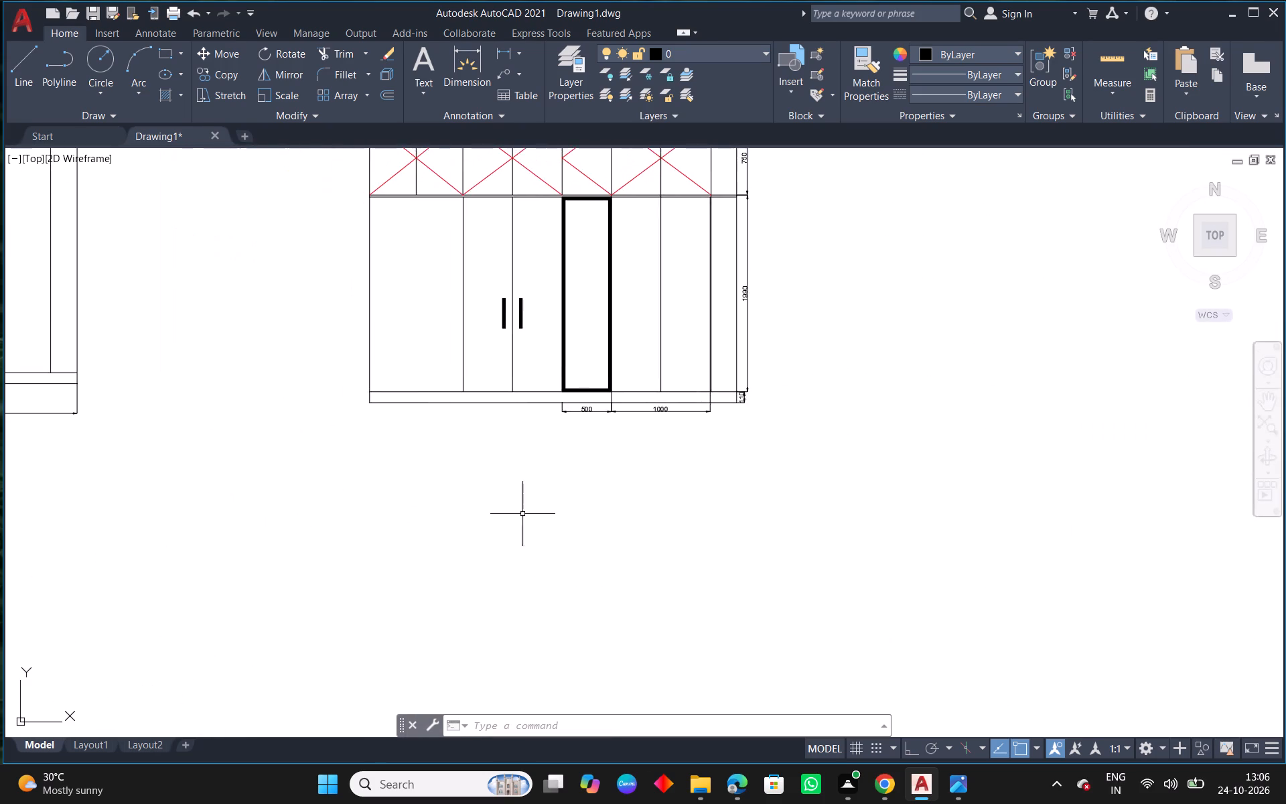
scroll(632, 411, "up", 4)
left_click(507, 337)
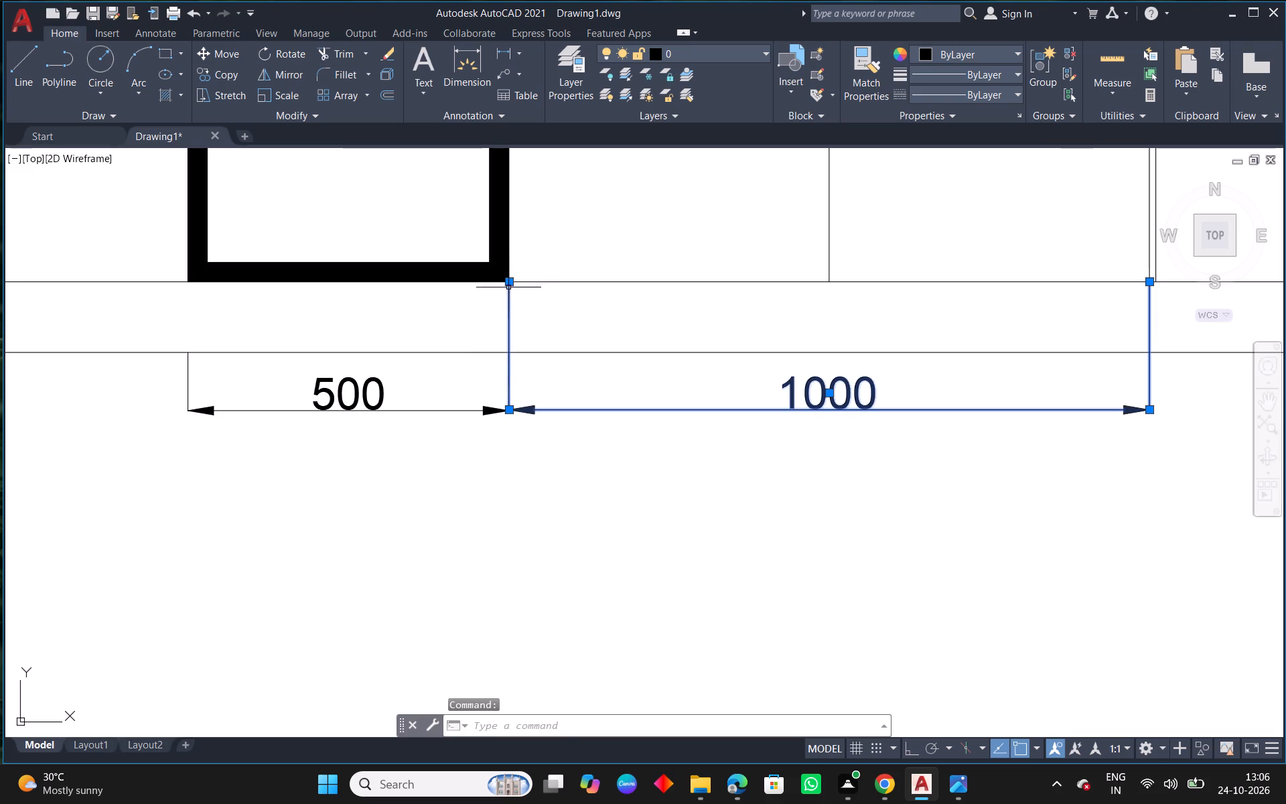
left_click(506, 279)
left_click(512, 350)
middle_click_drag(597, 439, 204, 498)
left_click(758, 339)
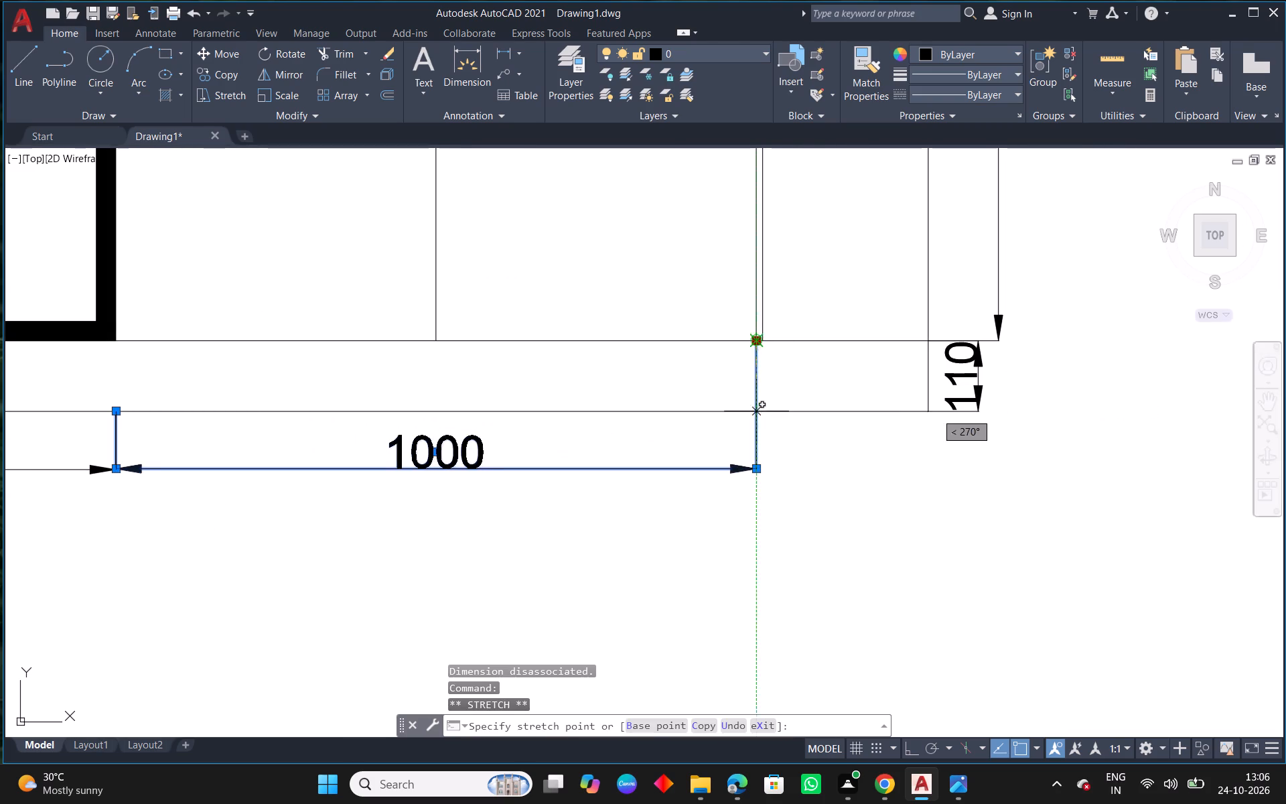
left_click(757, 413)
scroll(714, 444, "down", 3)
middle_click_drag(605, 545, 827, 505)
key("Escape")
scroll(580, 511, "down", 3)
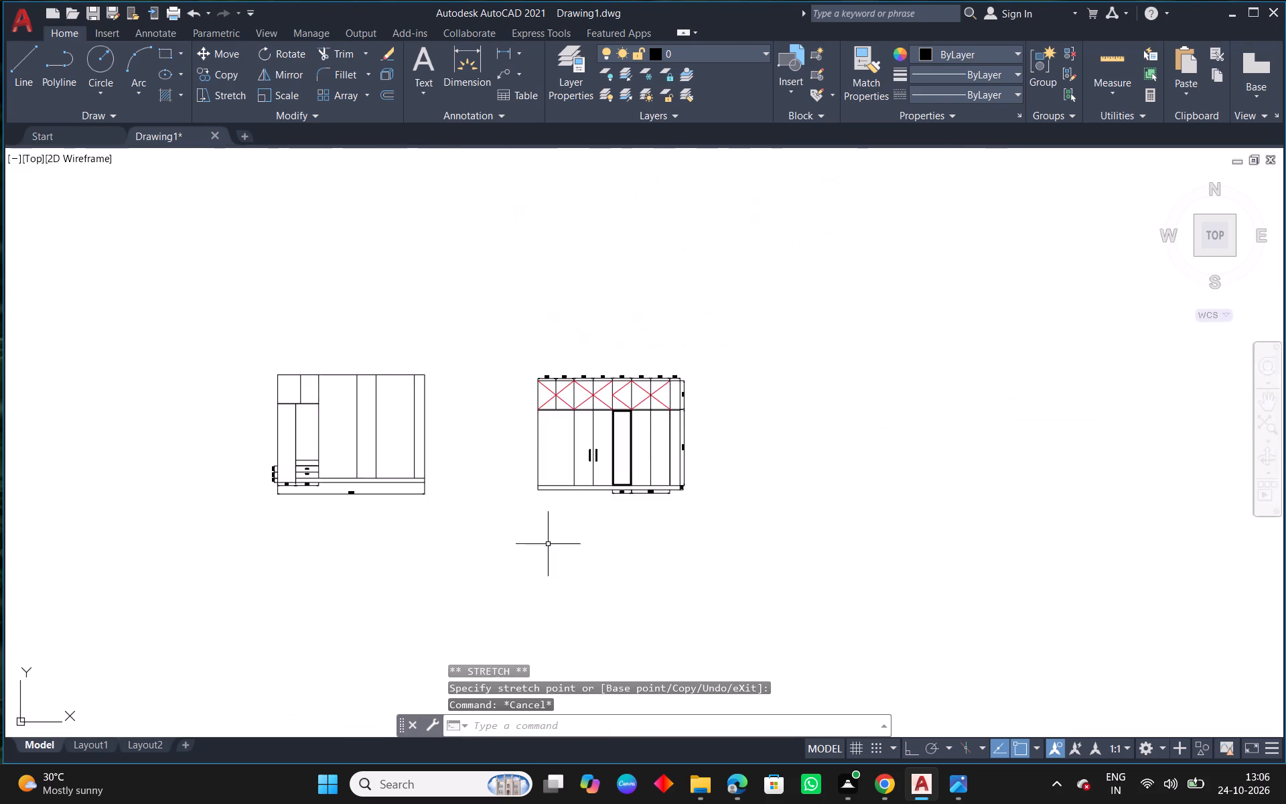
Add the multiline text SKIRTING in the empty space between the two elevations.
middle_click_drag(463, 555, 722, 504)
scroll(599, 442, "up", 3)
middle_click_drag(1059, 545, 520, 548)
scroll(515, 553, "down", 1)
type("T")
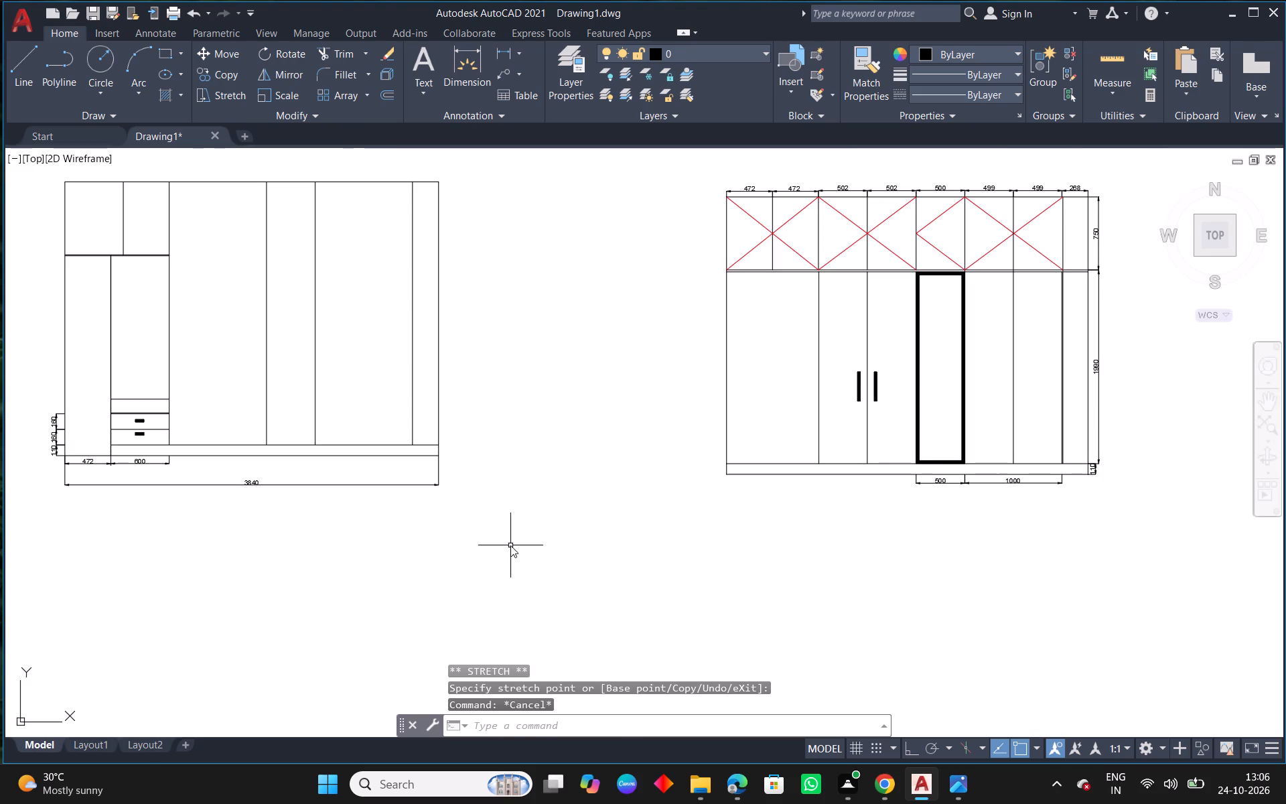
key("space")
left_click(535, 496)
left_click(584, 563)
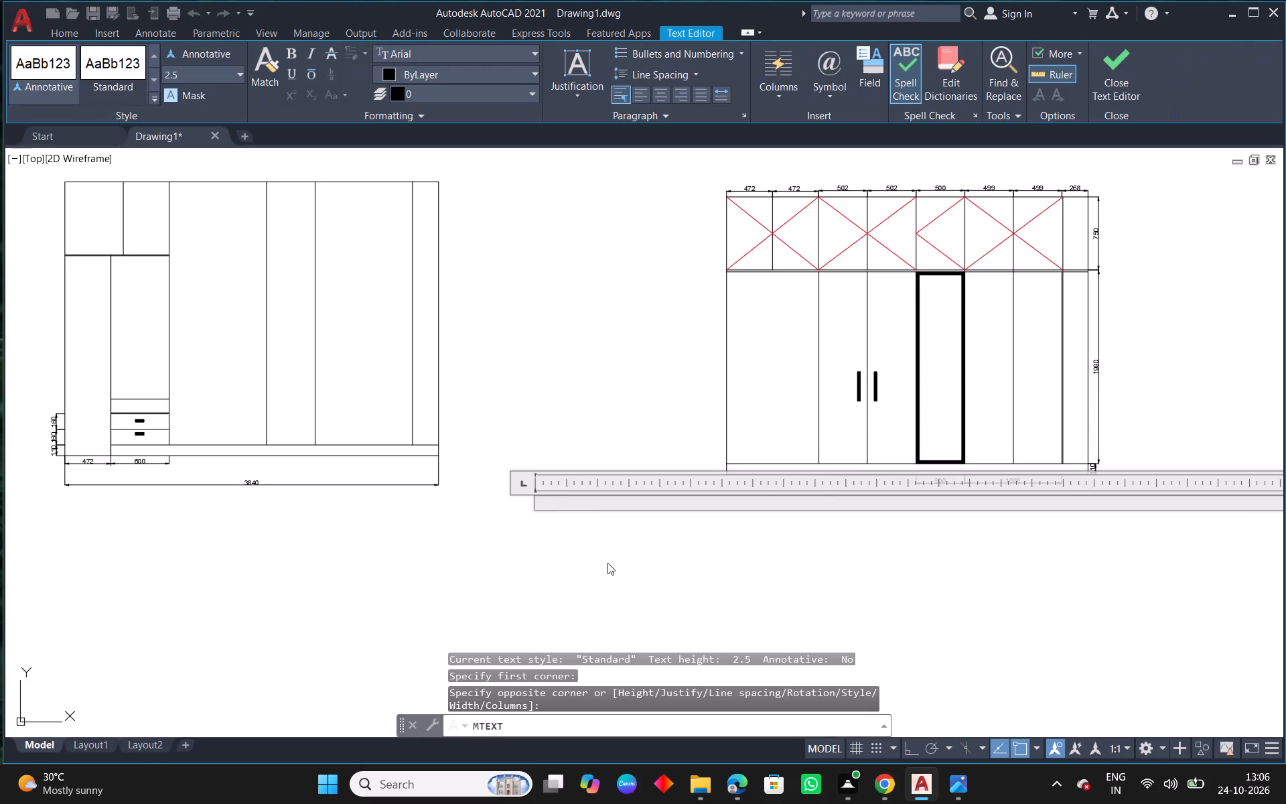
type("SK")
type("IRTING")
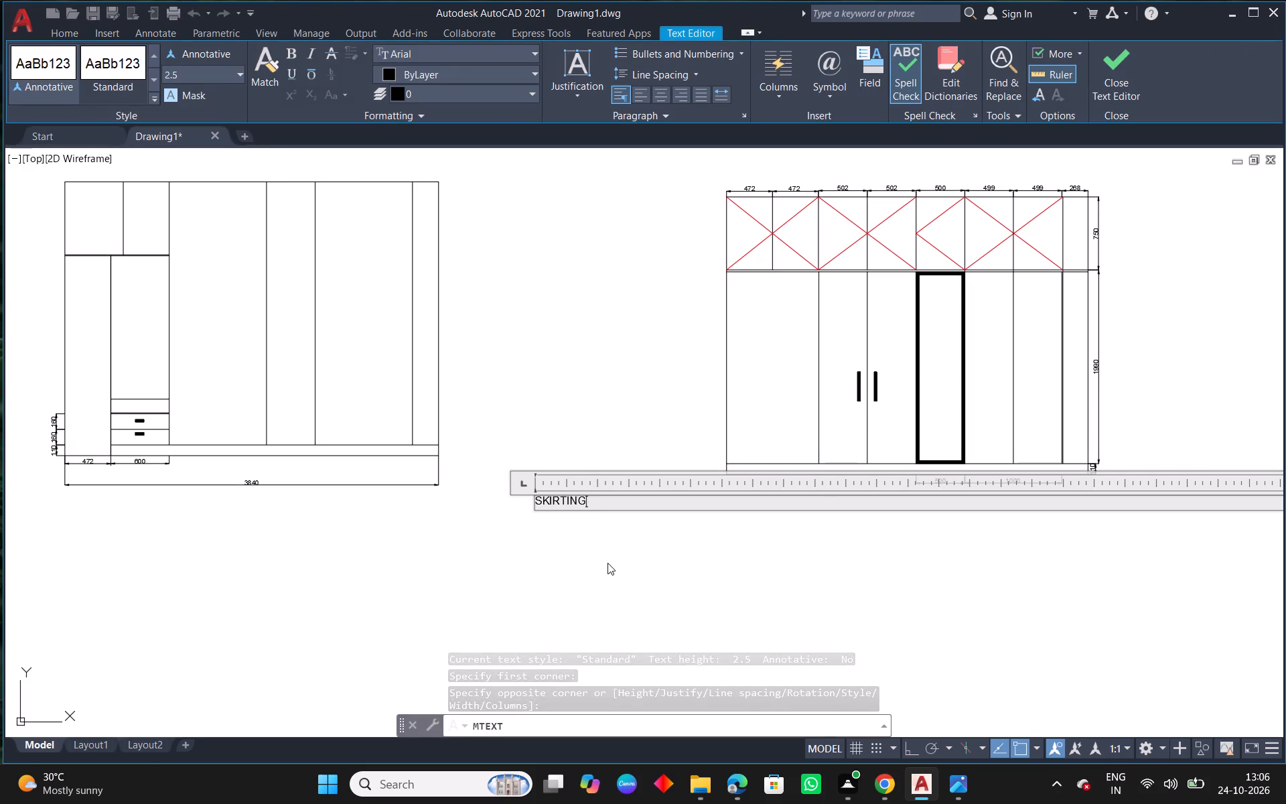
key("space")
left_click(609, 562)
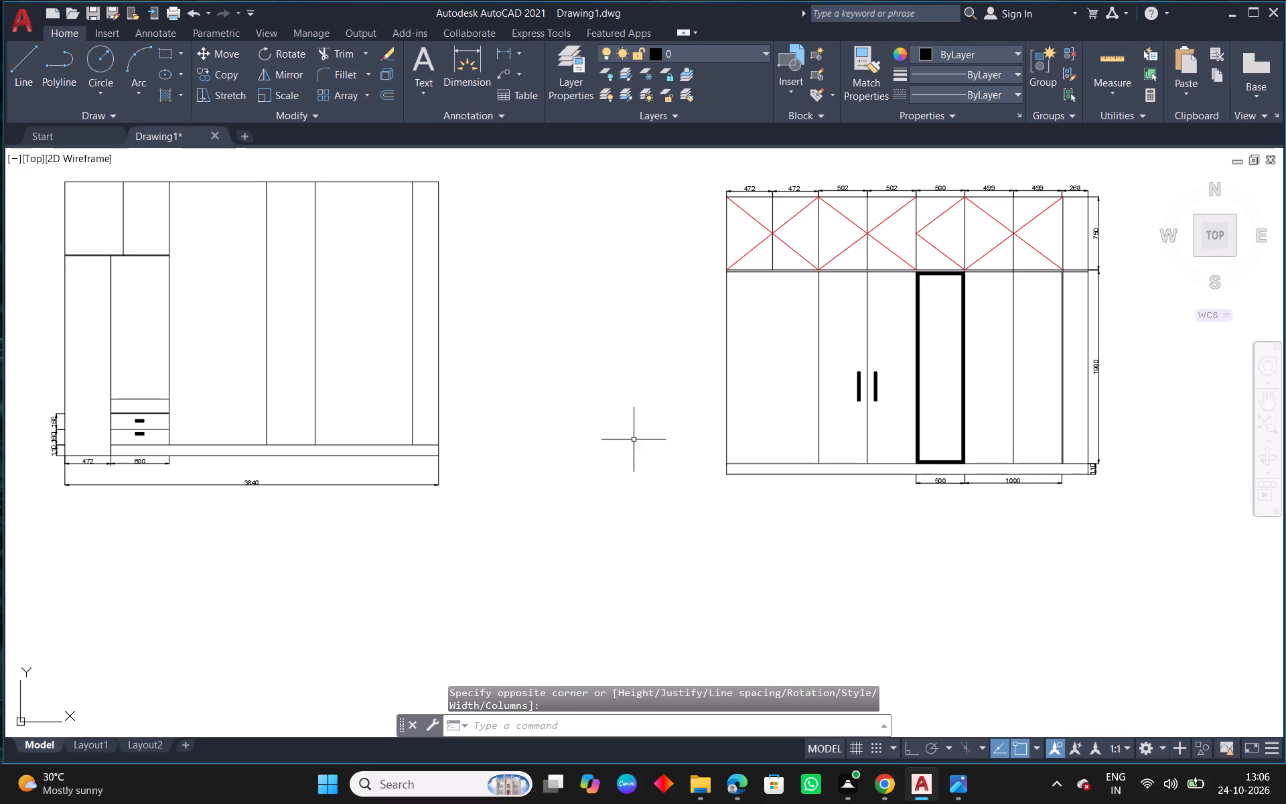
Check the text height used by the ISO-25 dimension style.
scroll(606, 532, "down", 1)
middle_click_drag(847, 578, 820, 466)
scroll(546, 384, "up", 3)
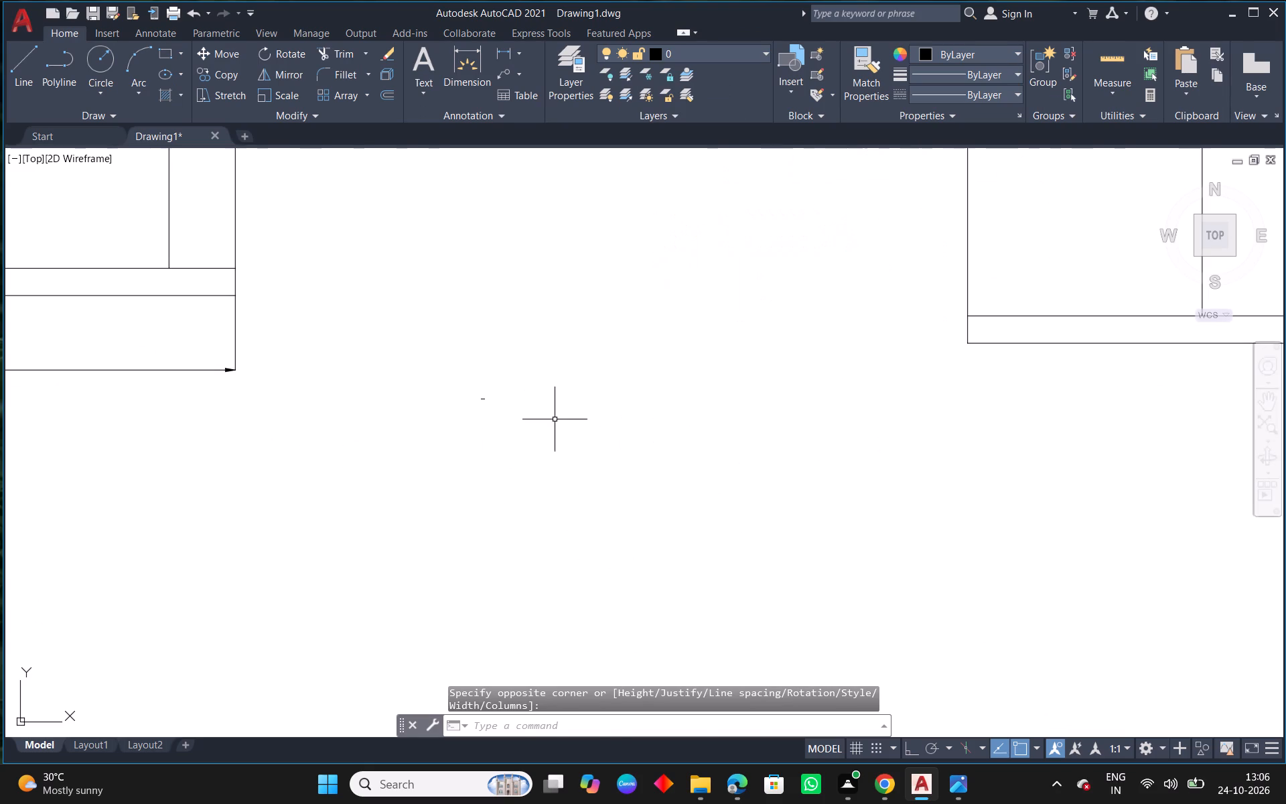
left_click_drag(525, 355, 484, 412)
left_click(460, 428)
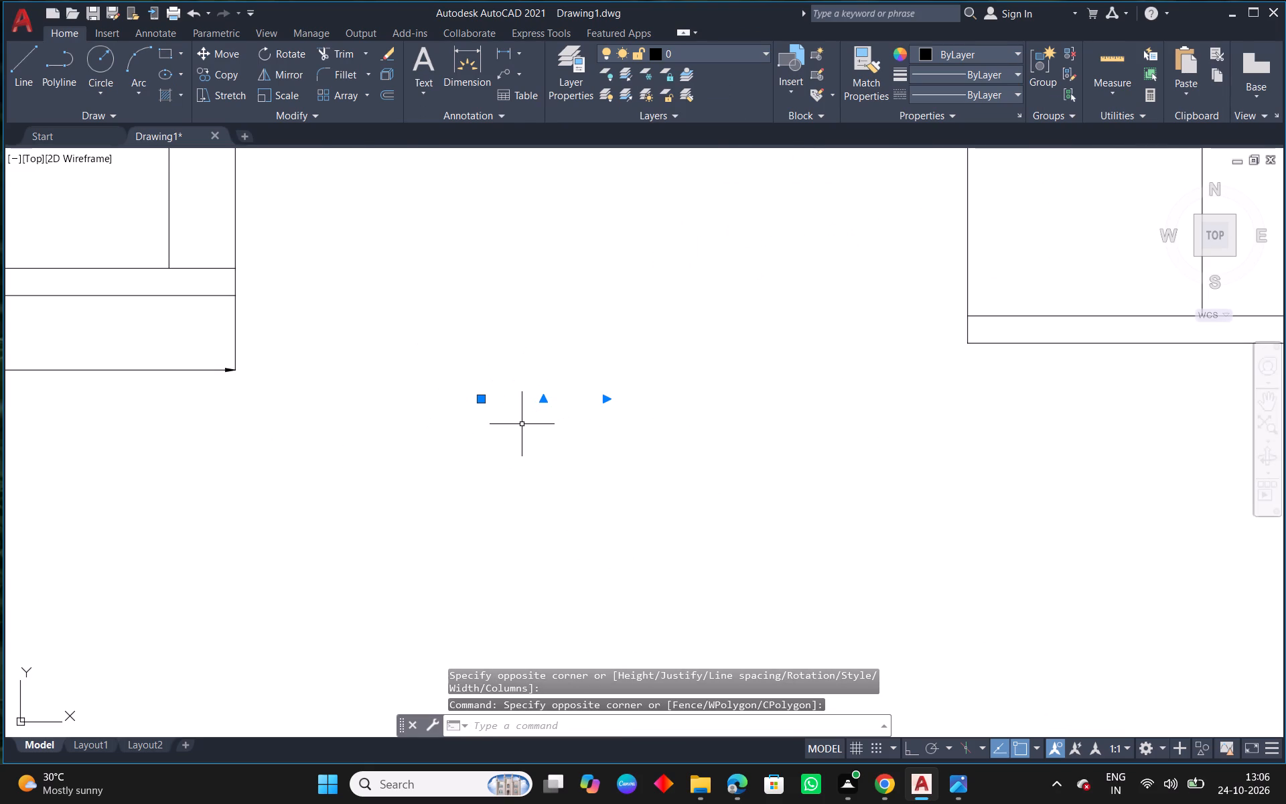
type("D")
key("space")
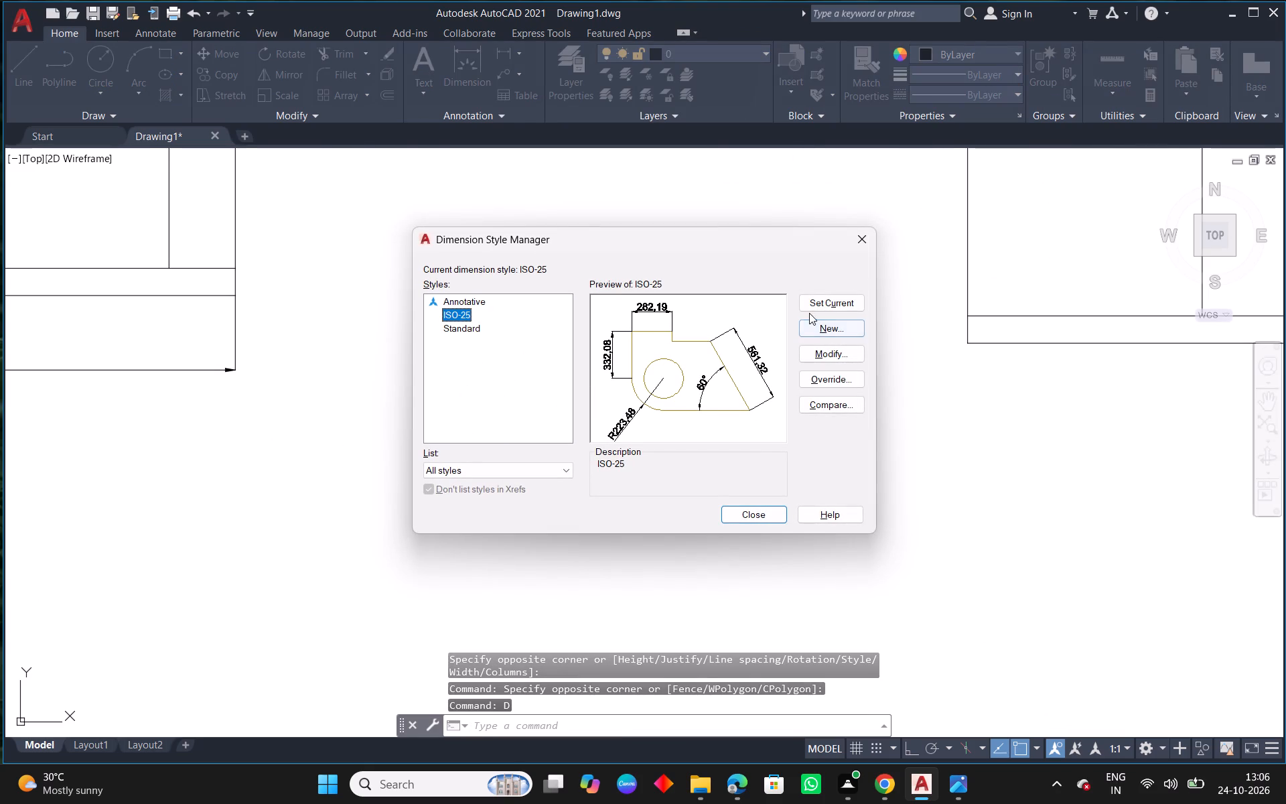
left_click(830, 359)
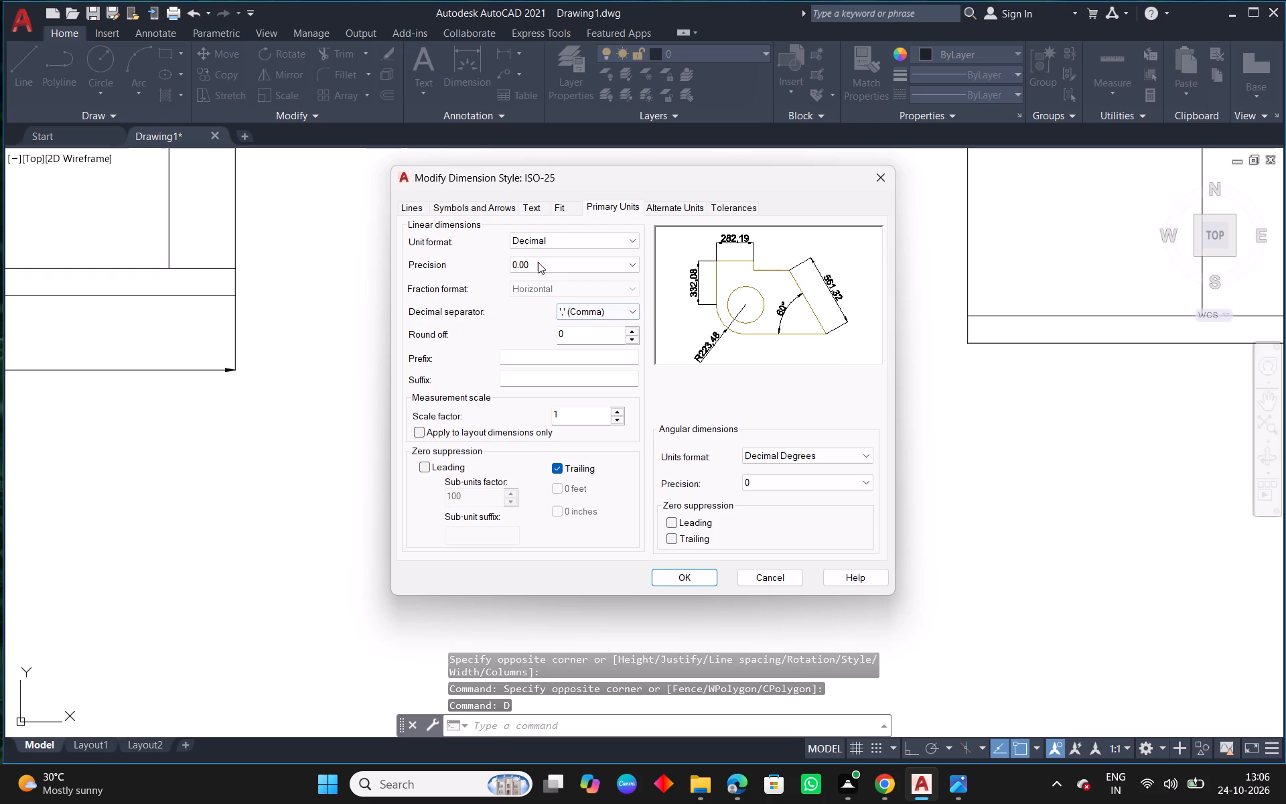
left_click(521, 207)
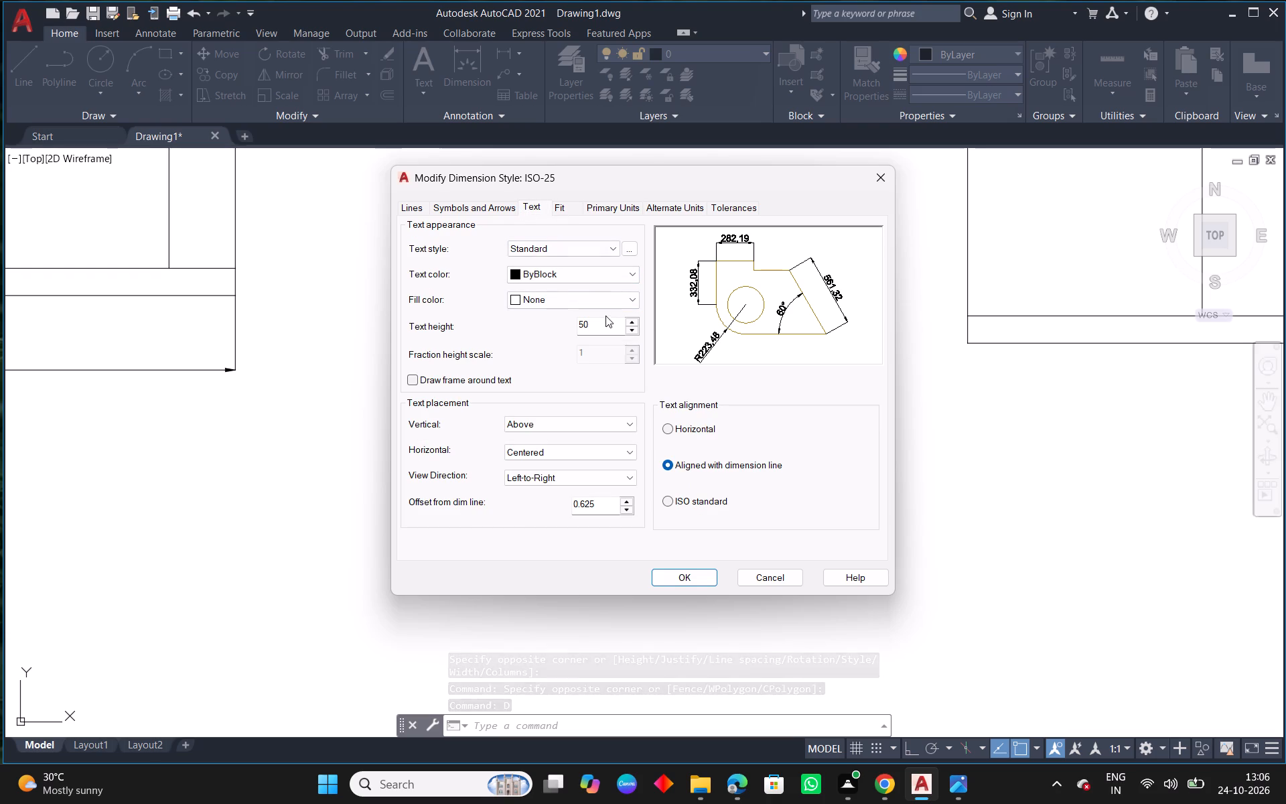
left_click(695, 579)
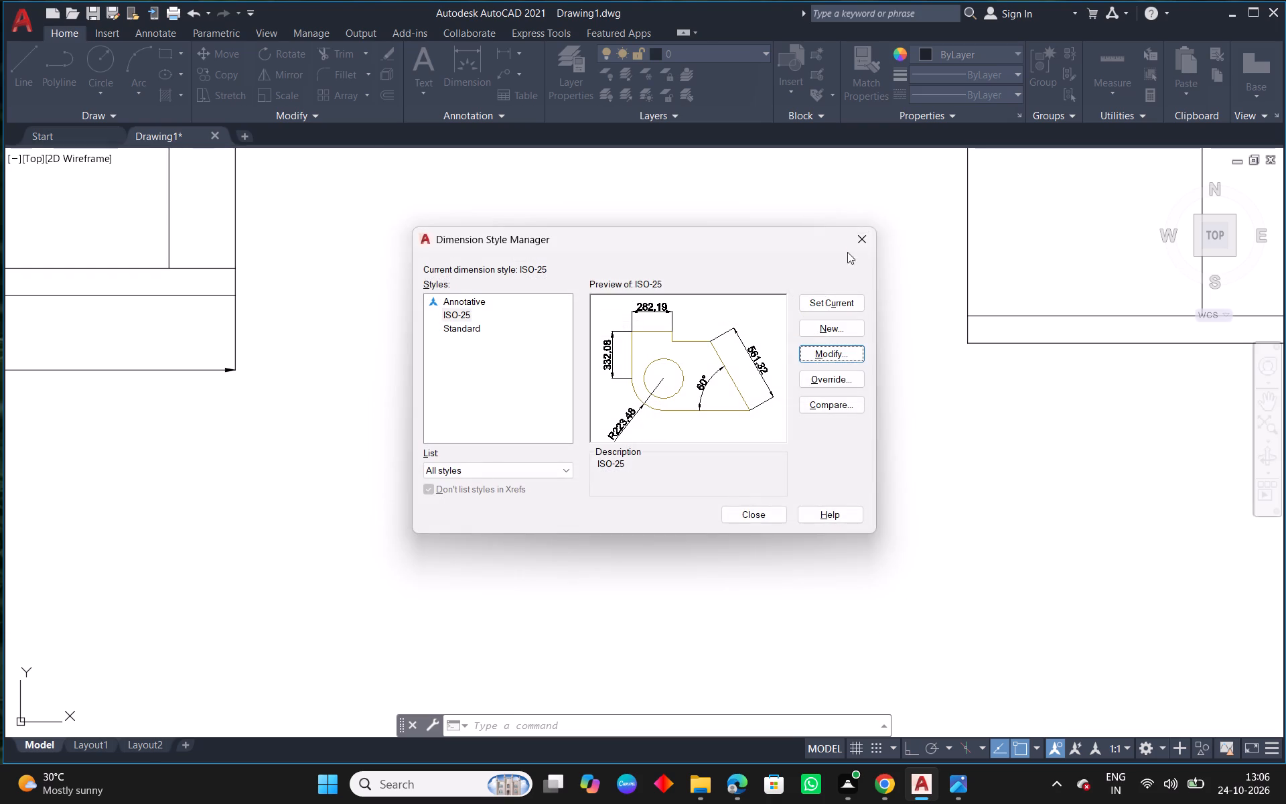
left_click(861, 234)
key("Escape")
Set the SKIRTING text's height to 50.
left_click_drag(538, 370, 527, 381)
left_click(474, 428)
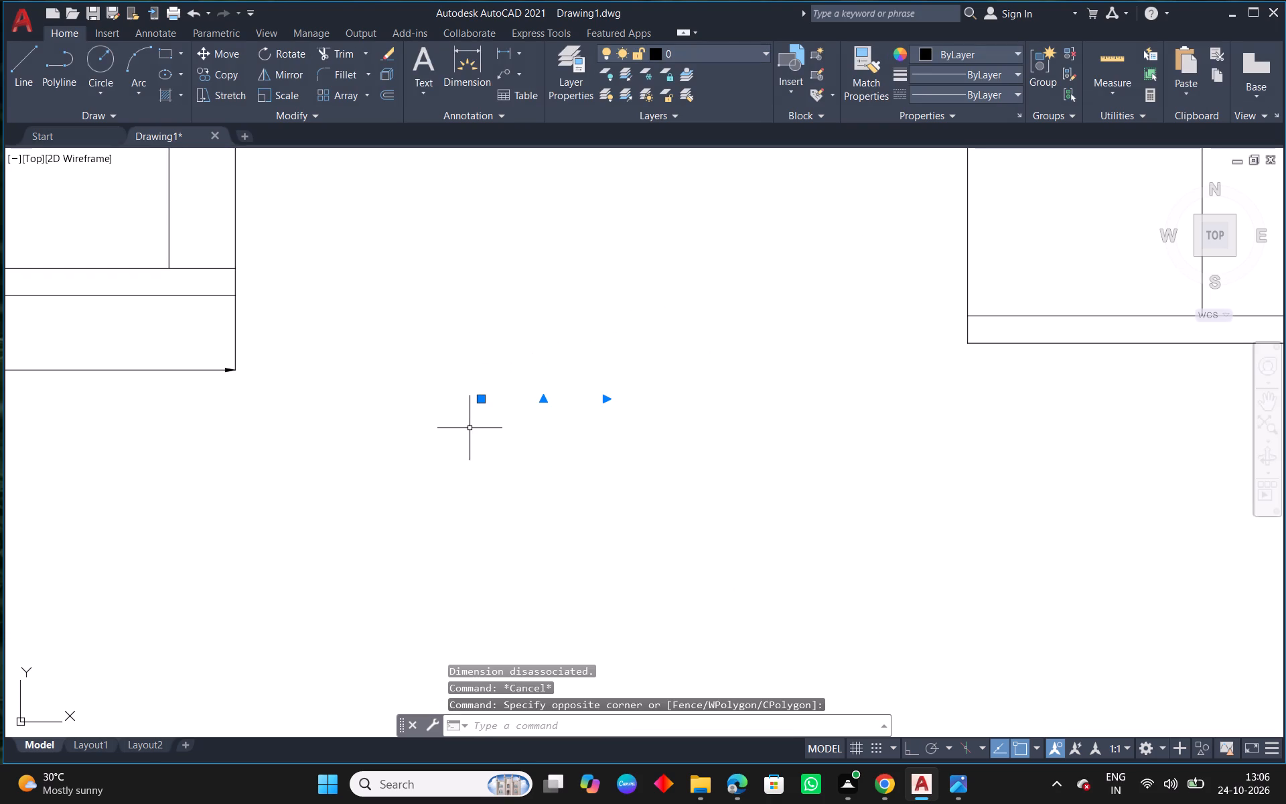
key("ctrl+1")
left_click(157, 383)
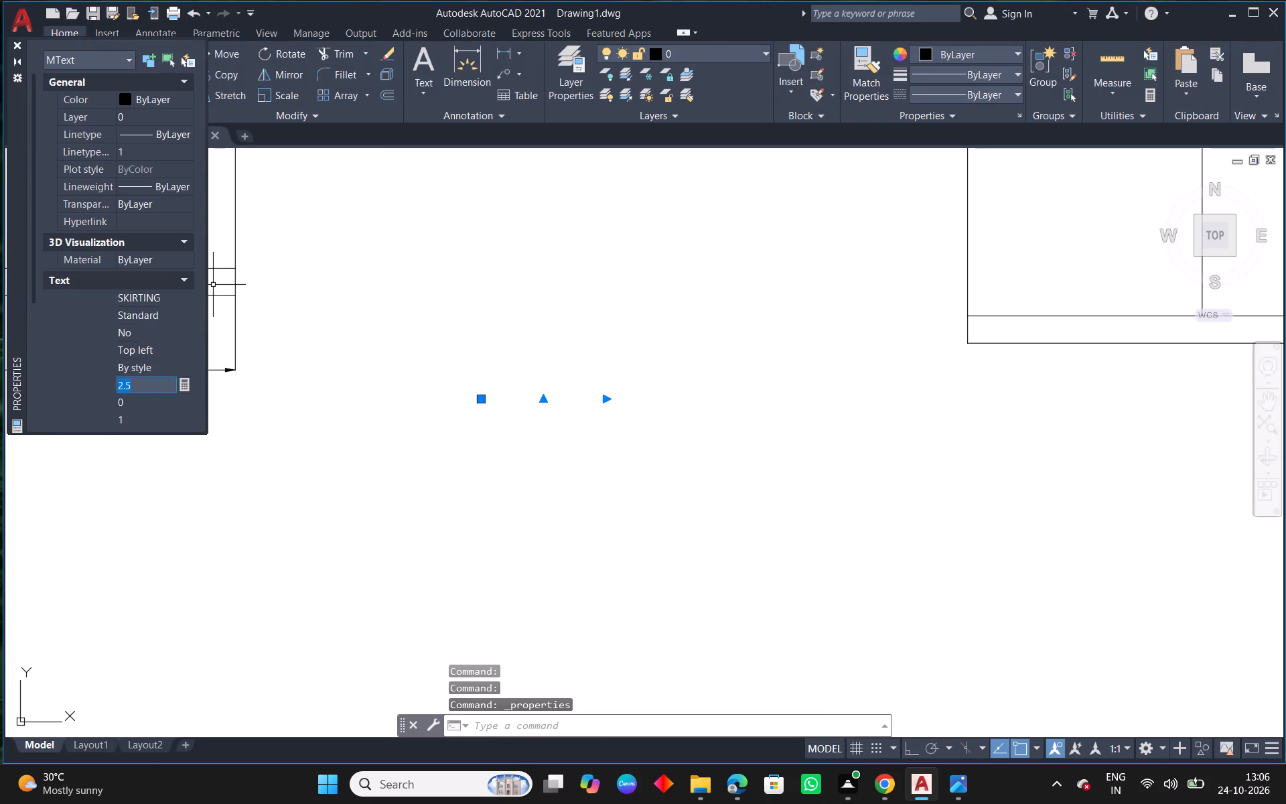
key("BackSpace")
type("50")
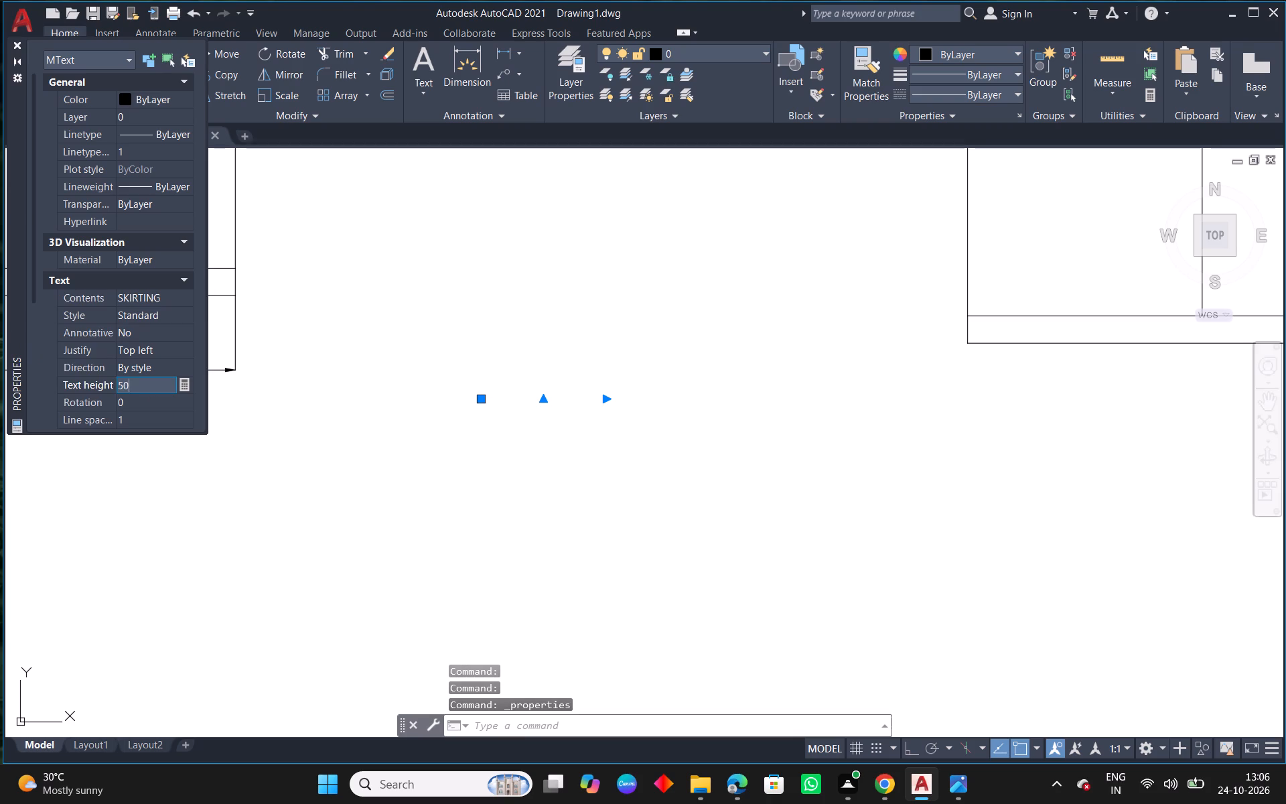
key("Return")
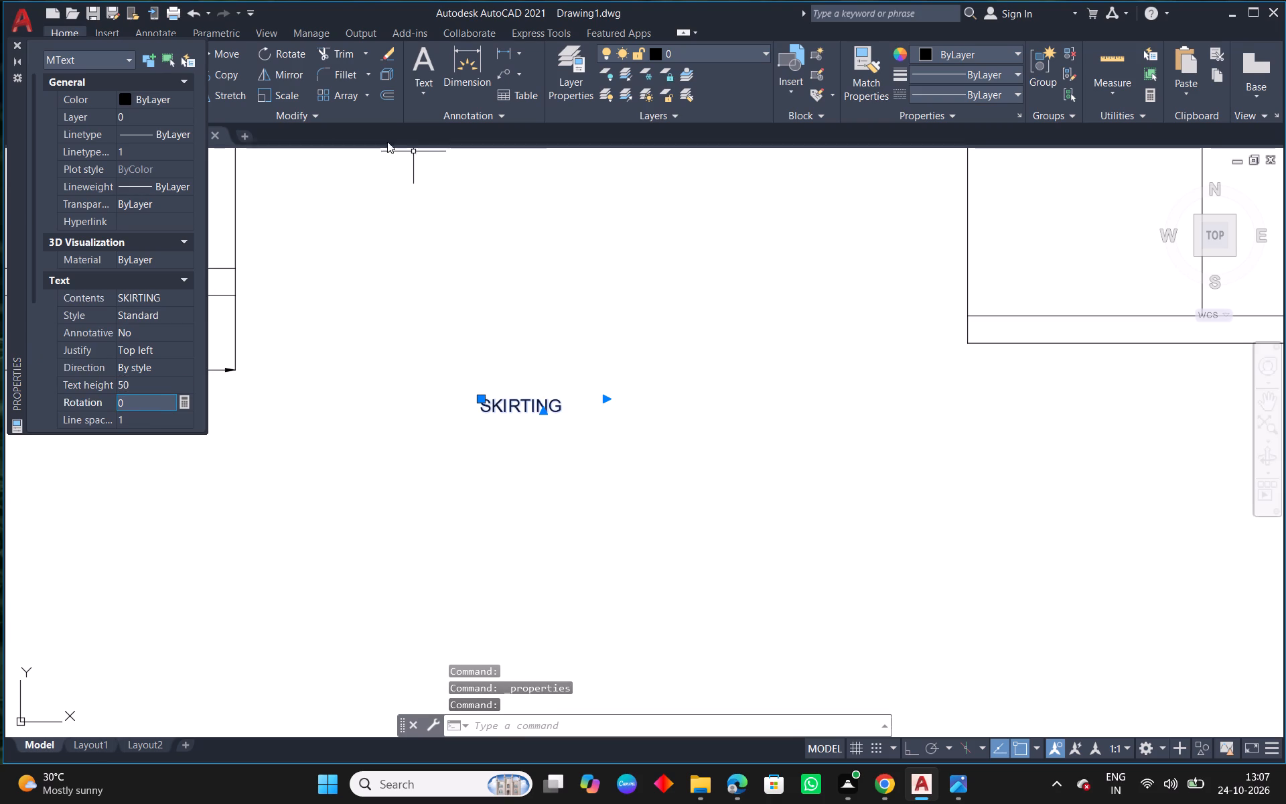
Move the SKIRTING text into the skirting strip beneath the thick black-framed door.
left_click(482, 399)
scroll(686, 354, "down", 2)
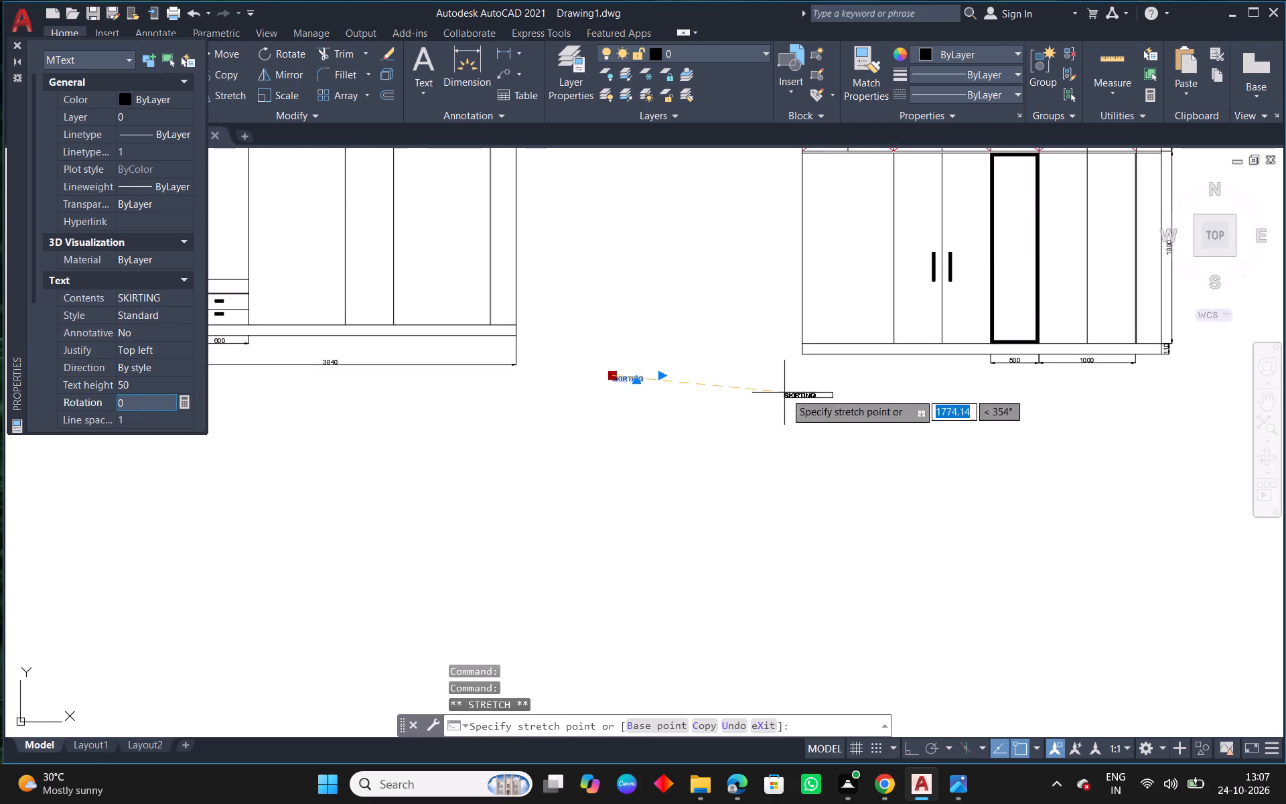
middle_click_drag(785, 393, 451, 444)
scroll(708, 399, "up", 4)
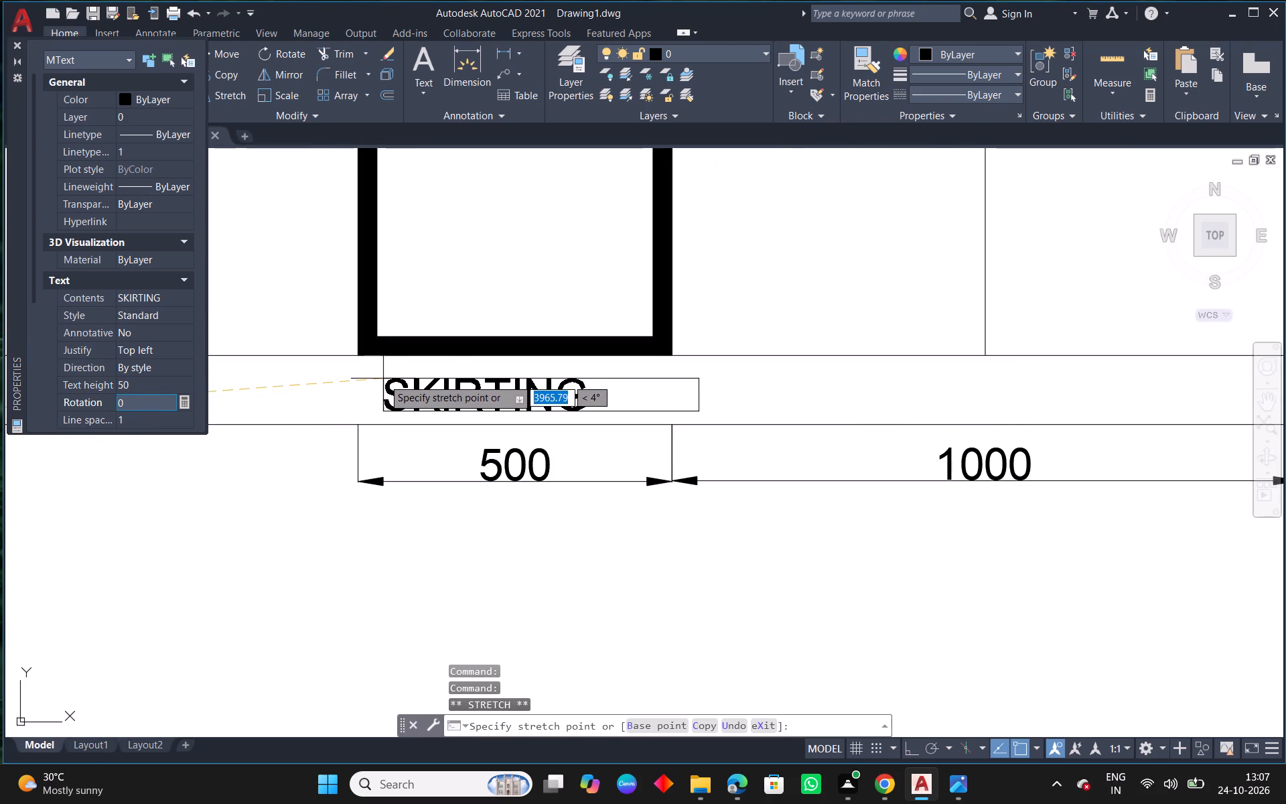
left_click(383, 379)
key("Escape")
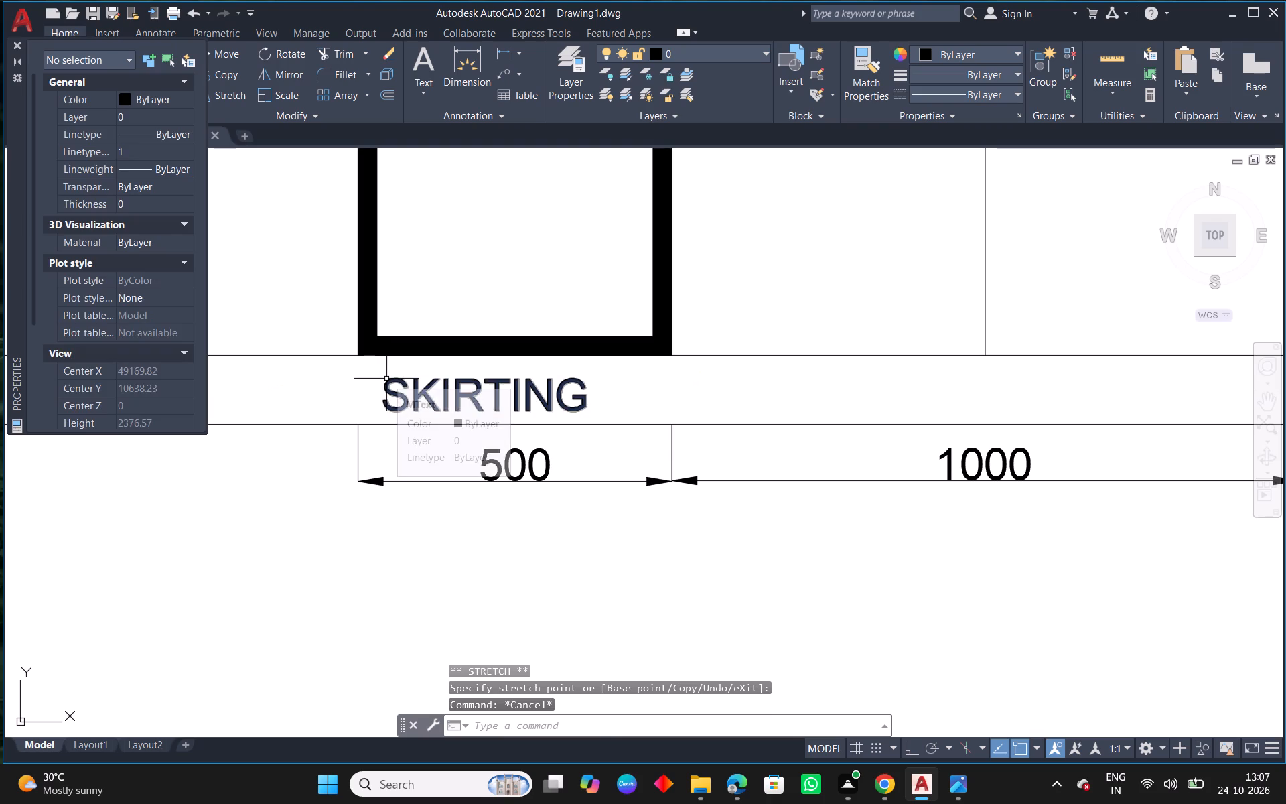
key("Escape")
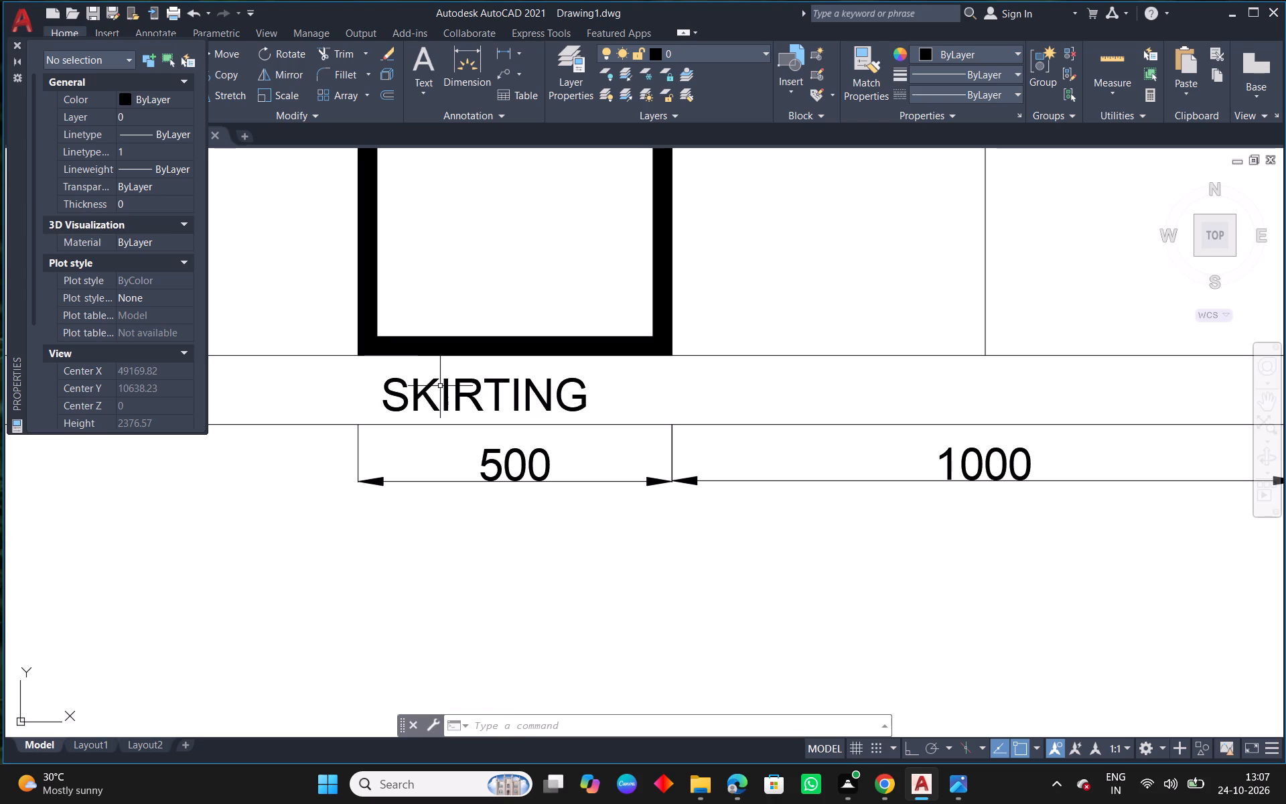
key("Escape")
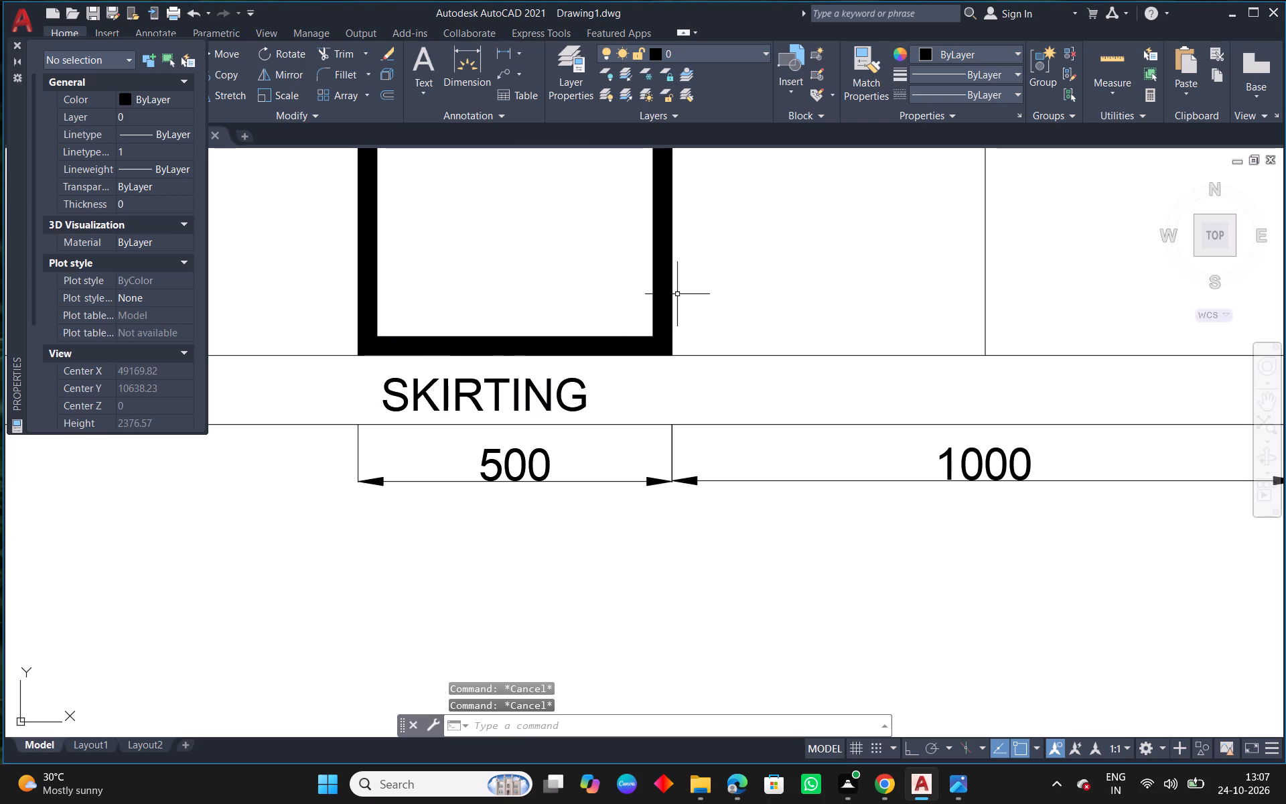
Dimension the handled double door's width below the skirting, in line with the neighbouring 500 dimension.
scroll(741, 344, "down", 4)
middle_click_drag(738, 392, 639, 467)
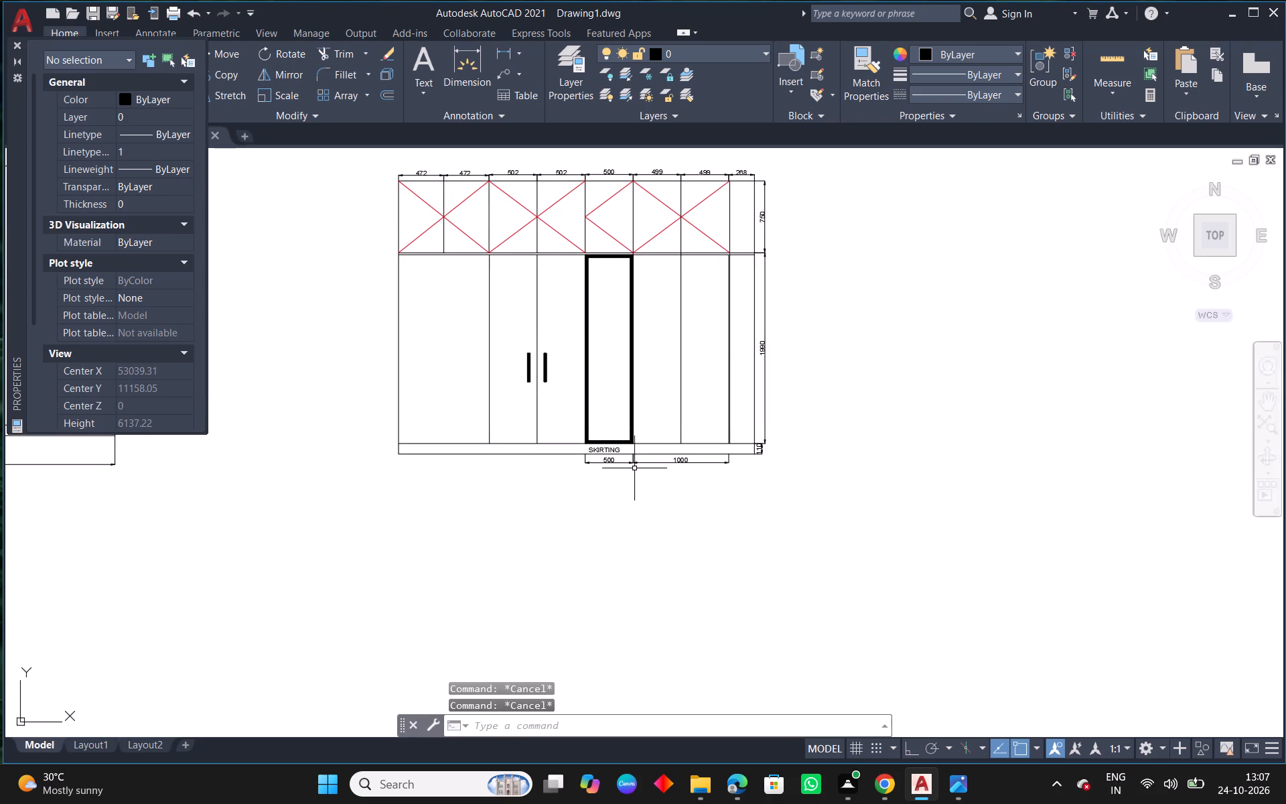
scroll(635, 468, "down", 3)
middle_click_drag(873, 493, 805, 490)
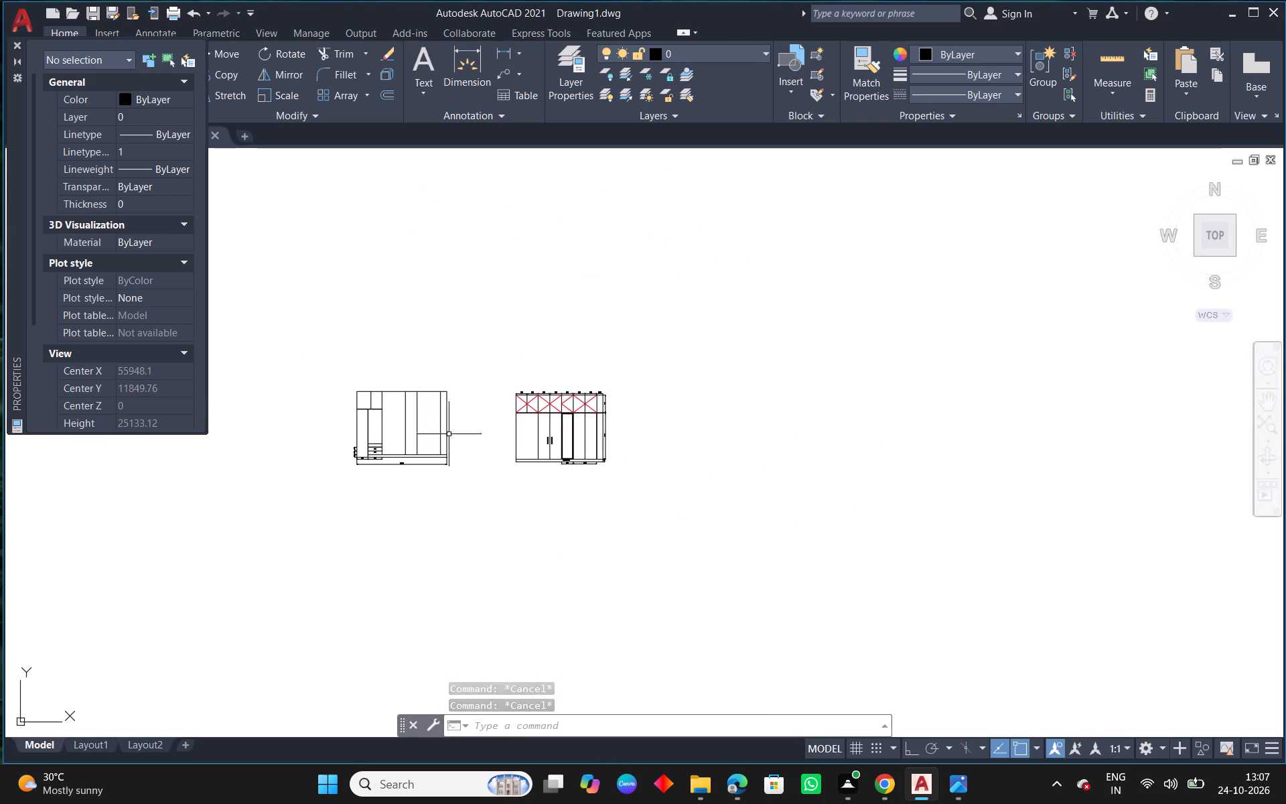
scroll(578, 478, "up", 3)
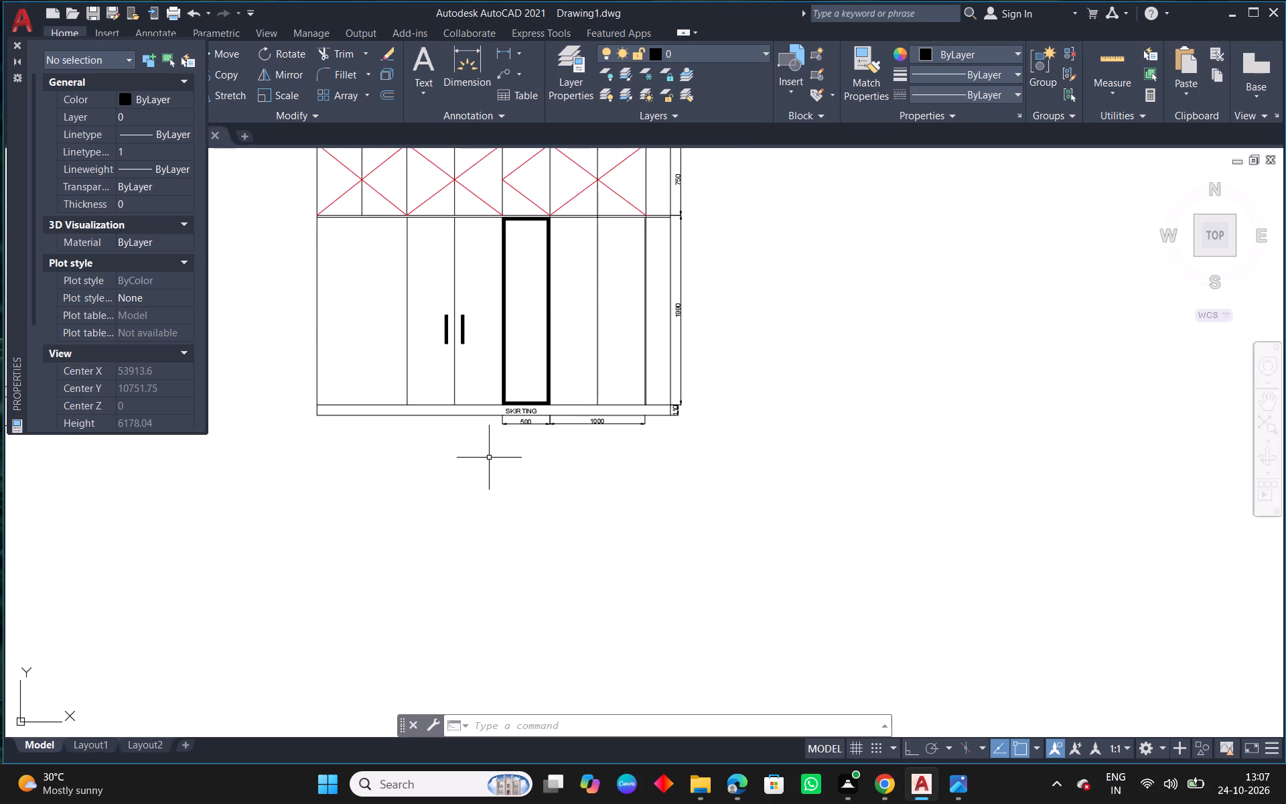
scroll(489, 458, "up", 1)
middle_click_drag(457, 465, 653, 490)
key("Escape")
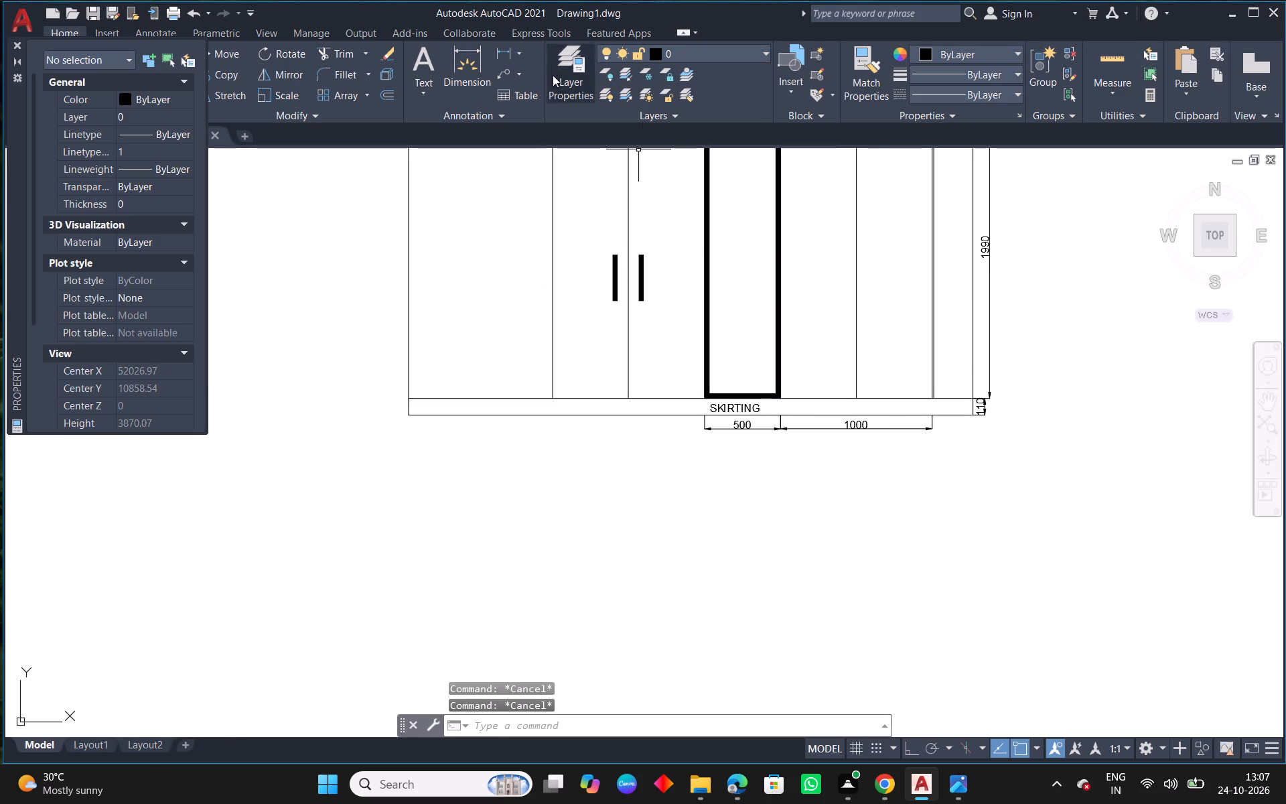
left_click(468, 66)
scroll(718, 426, "up", 1)
left_click(698, 381)
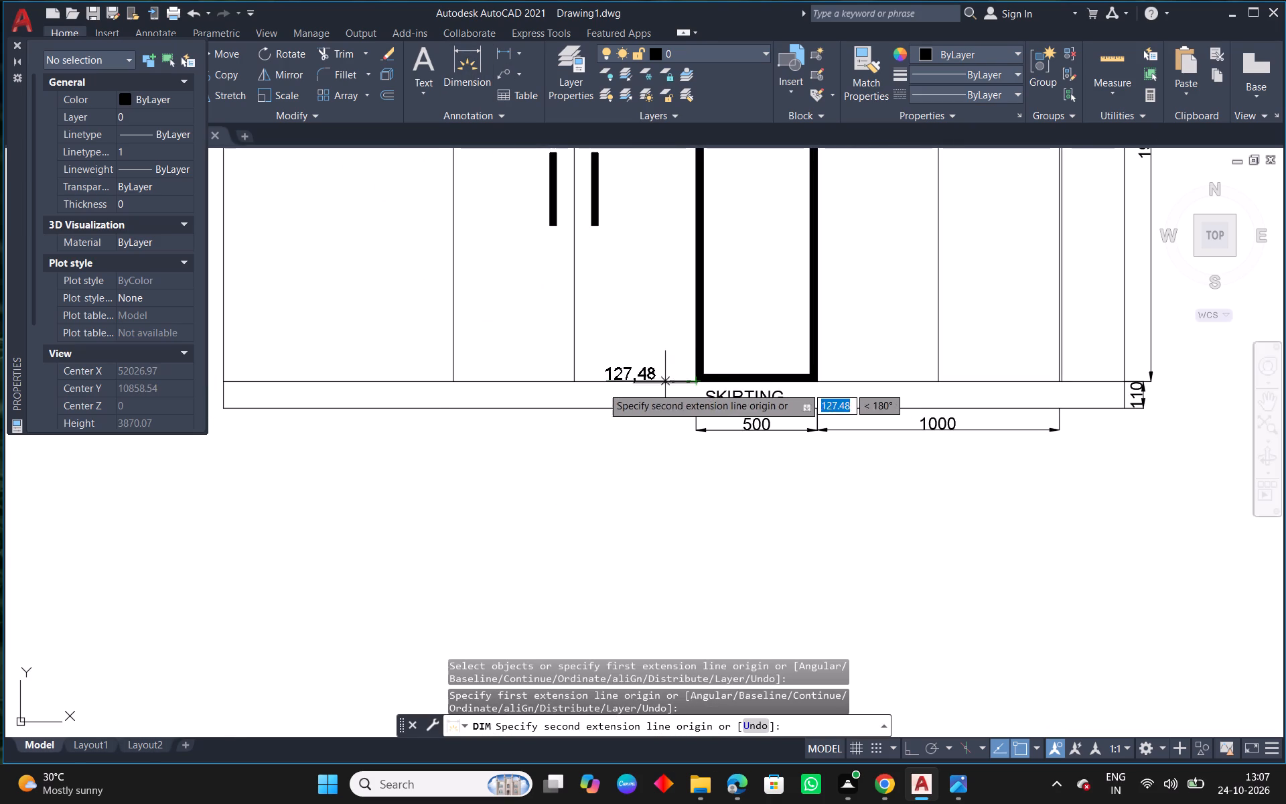
left_click(454, 379)
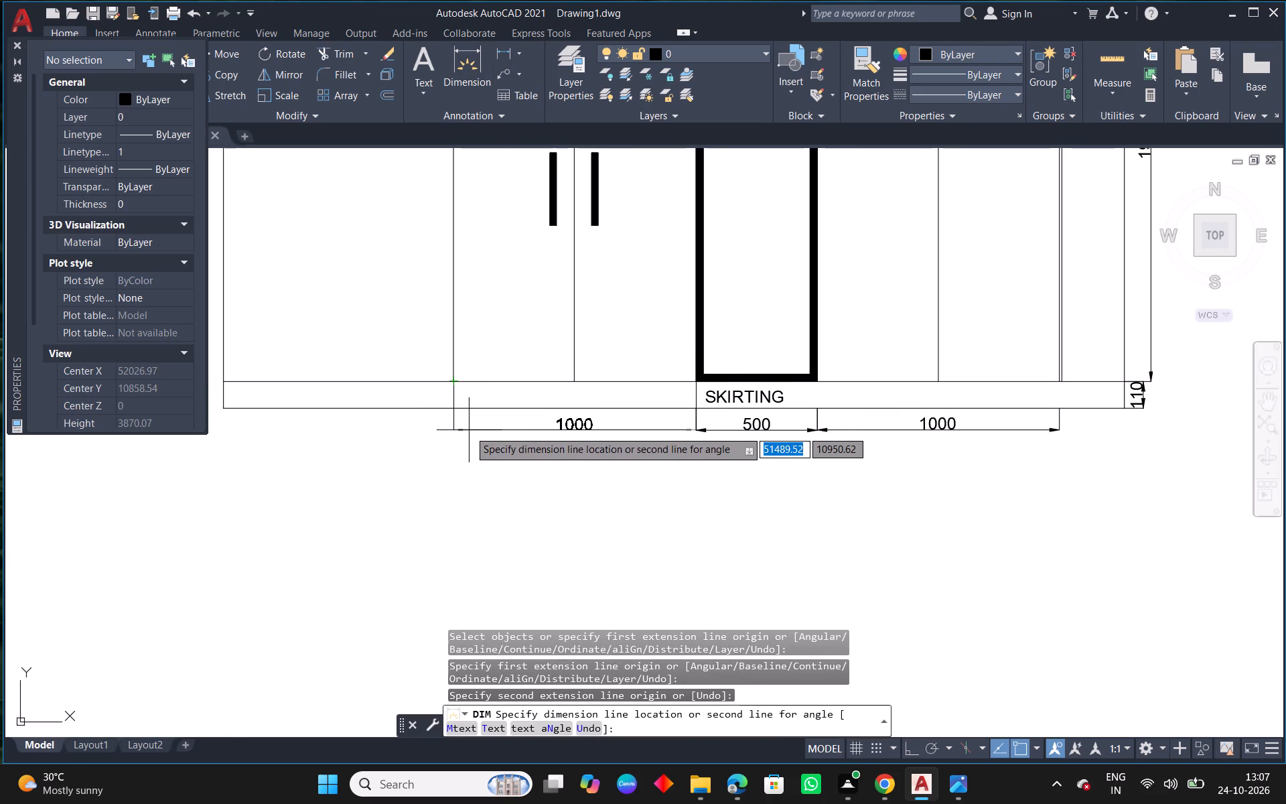
left_click(469, 431)
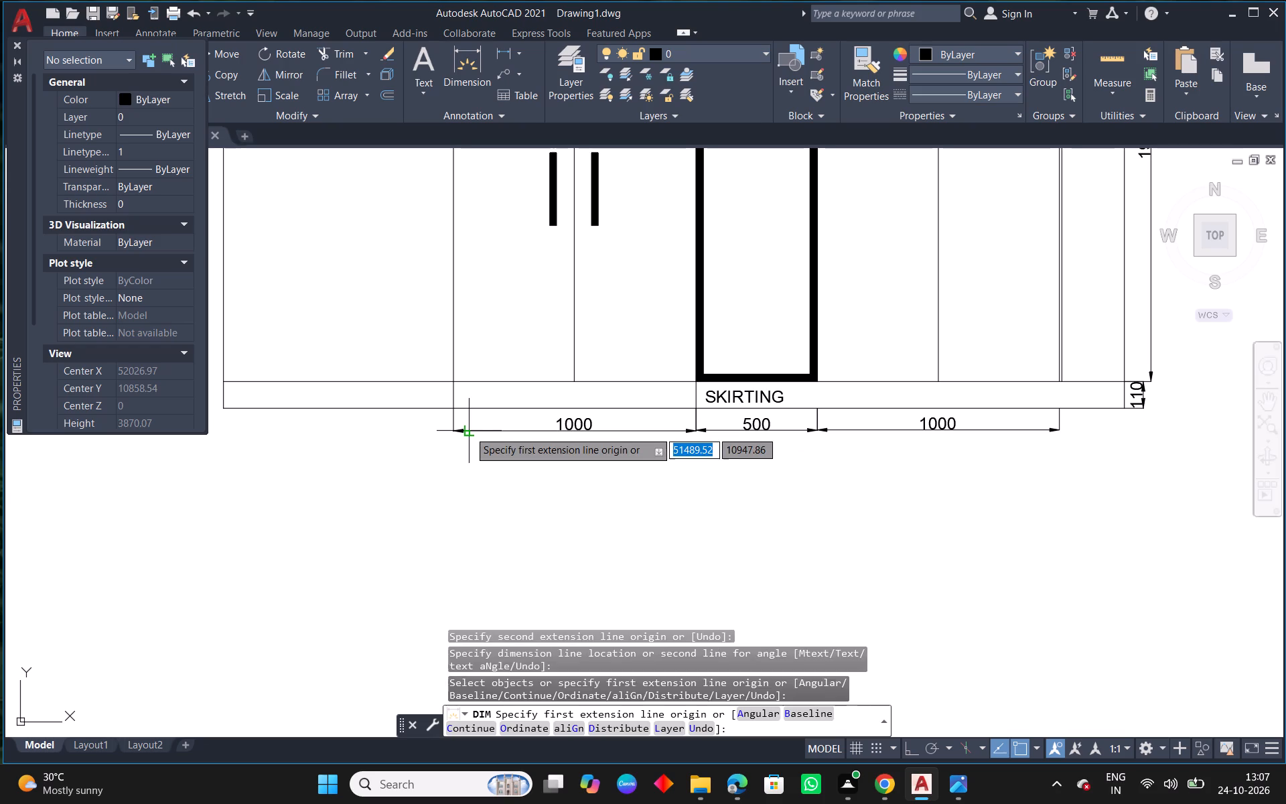
key("Escape")
Stretch both extension origins of the handled double door's width dimension down to the skirting's bottom edge.
left_click(584, 421)
scroll(706, 378, "up", 1)
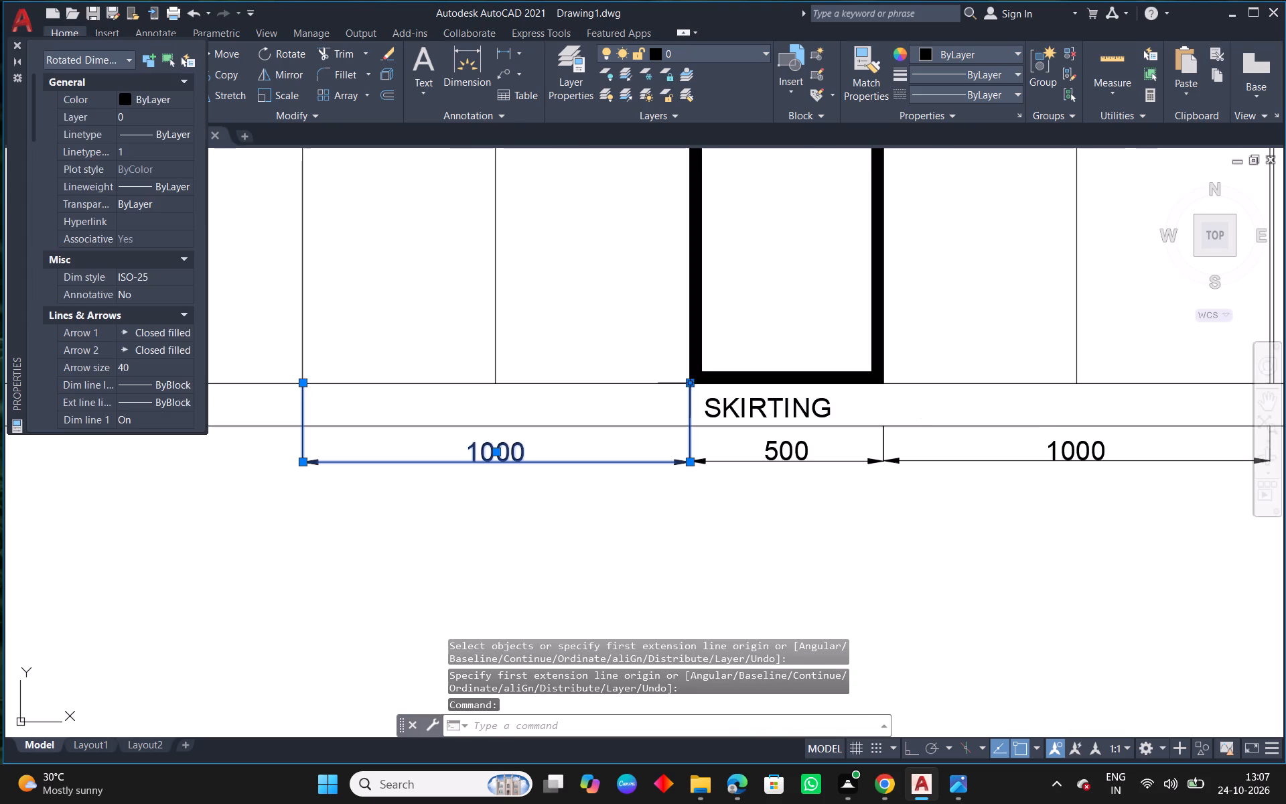
left_click(689, 385)
left_click(687, 424)
middle_click_drag(528, 454, 730, 446)
left_click(504, 374)
left_click(504, 419)
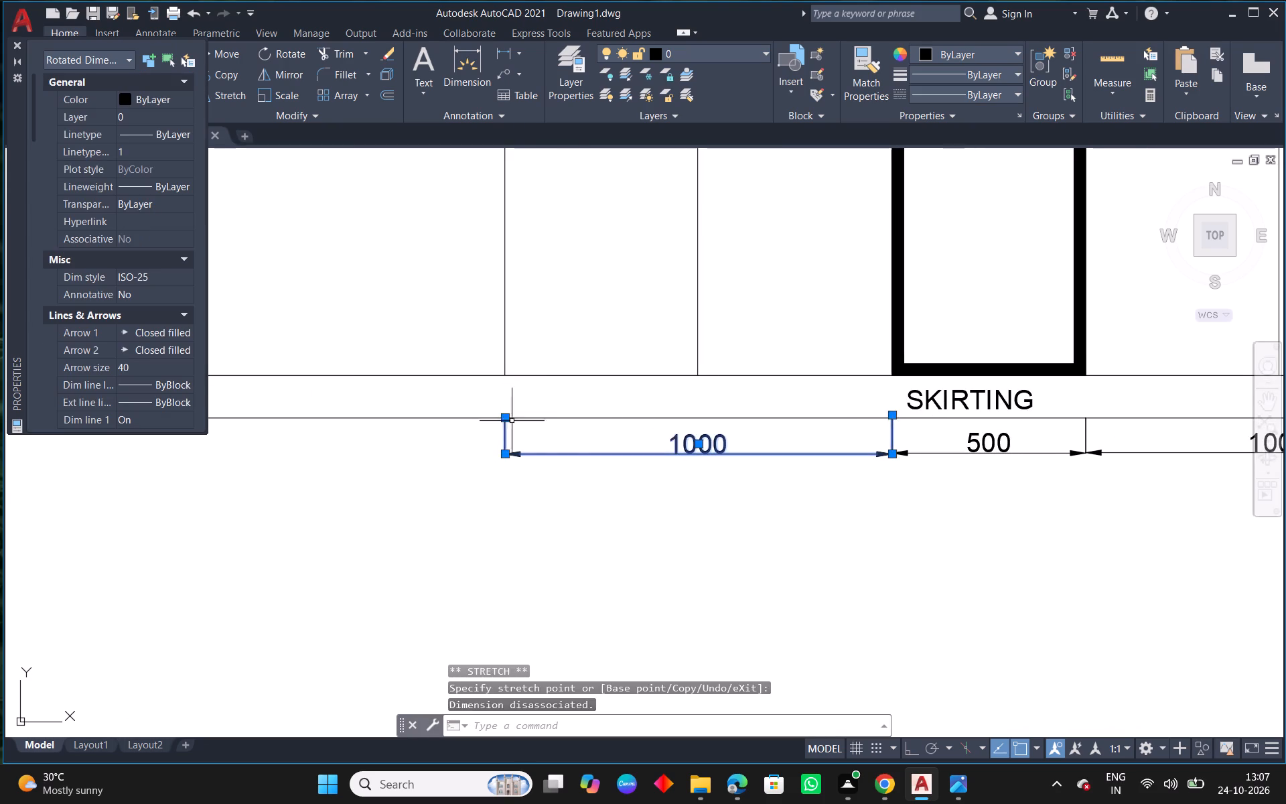
key("Escape")
Dimension the width of the plain end bay beside the handled double door, placing it below the skirting in line with the neighbouring 1000 dimension.
scroll(713, 433, "down", 2)
scroll(684, 441, "up", 1)
right_click(433, 256)
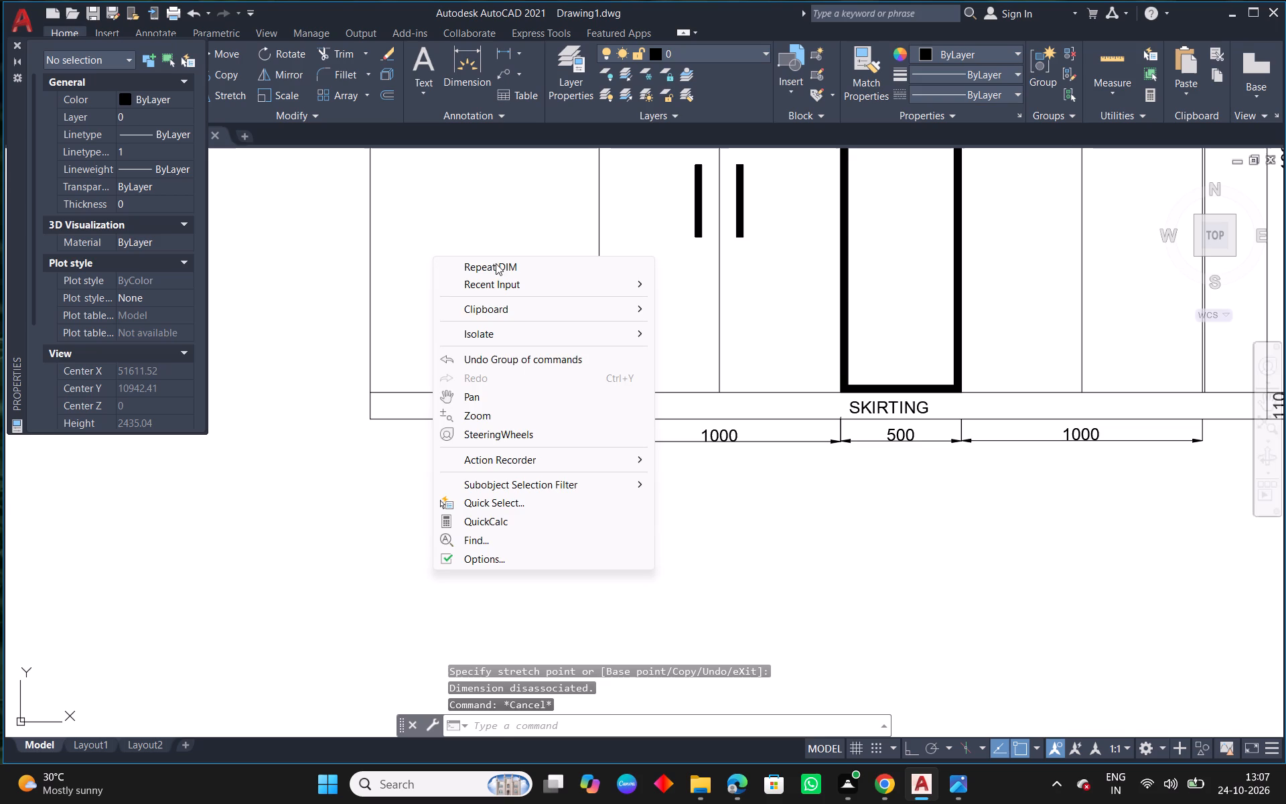
left_click(504, 267)
left_click(602, 388)
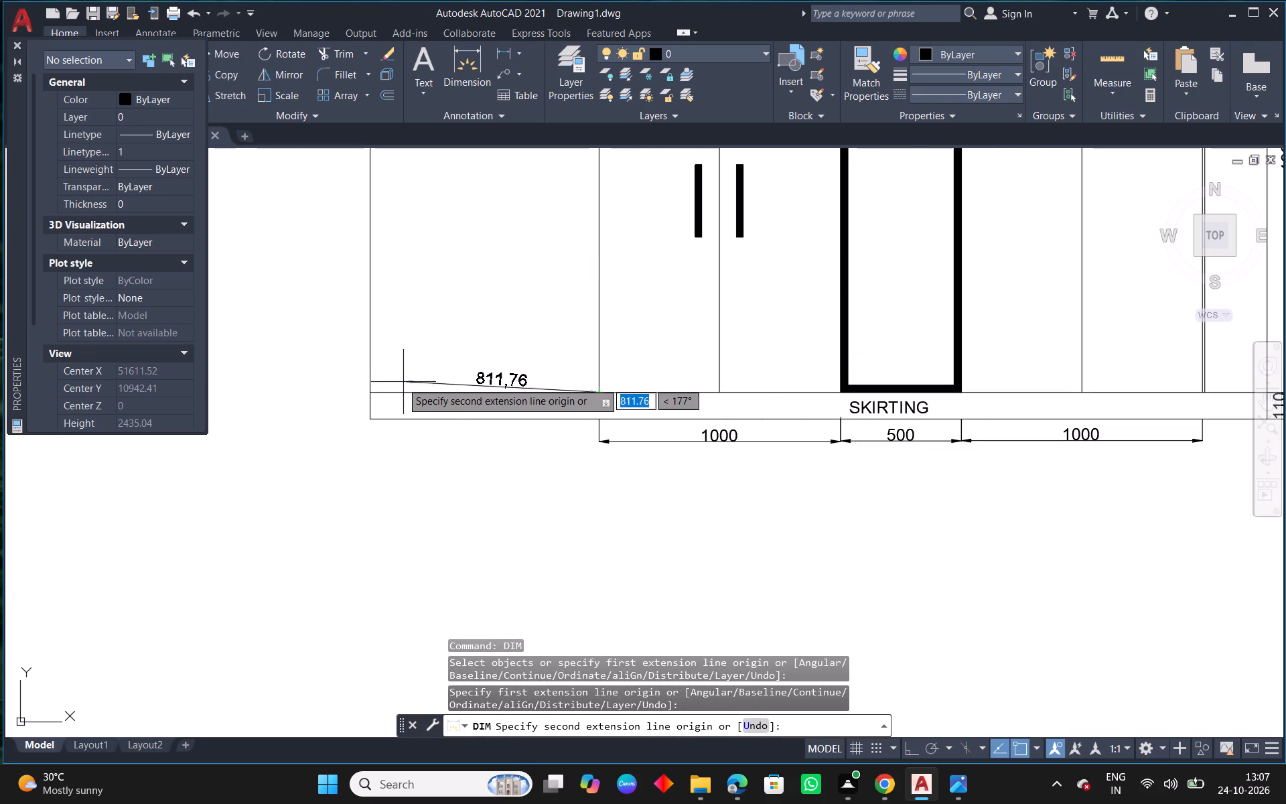
left_click(370, 395)
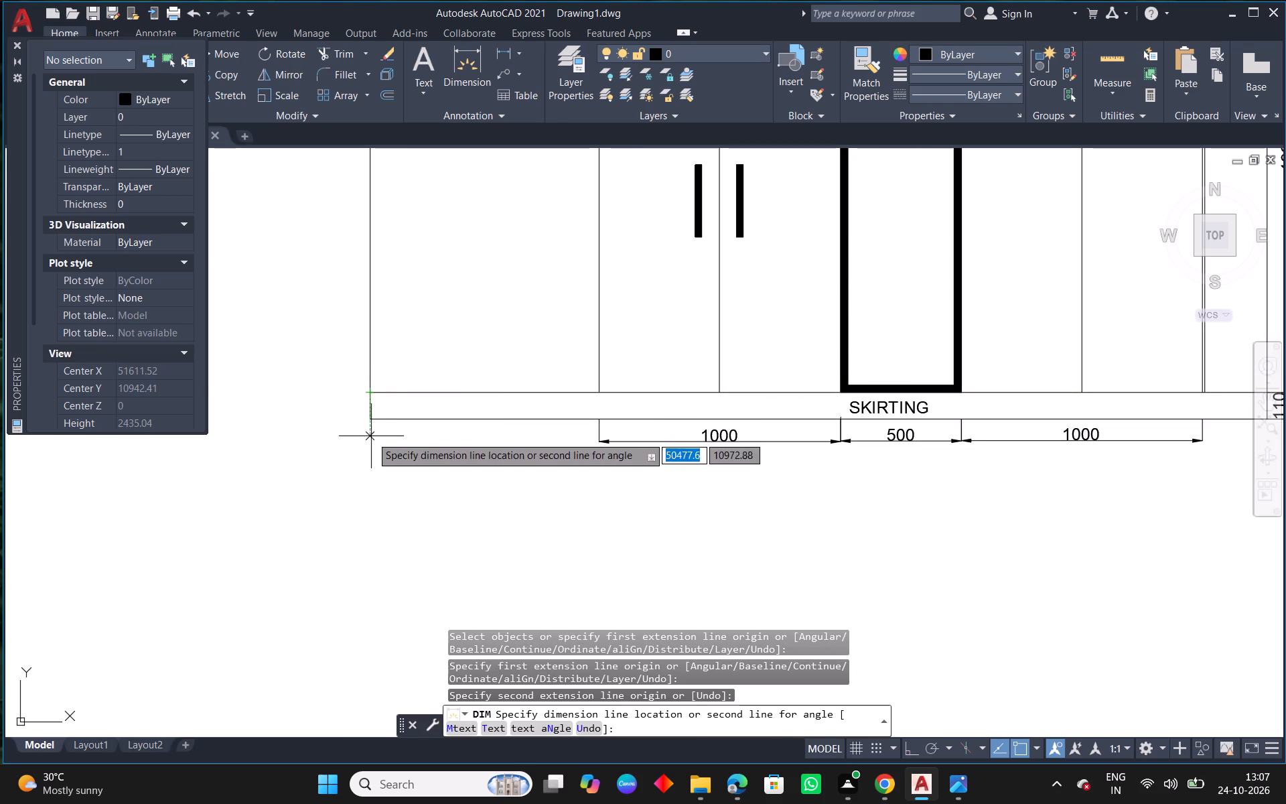
left_click(372, 442)
key("Escape")
Stretch both extension origins of the plain end bay's width dimension down to the skirting's bottom edge.
left_click(478, 435)
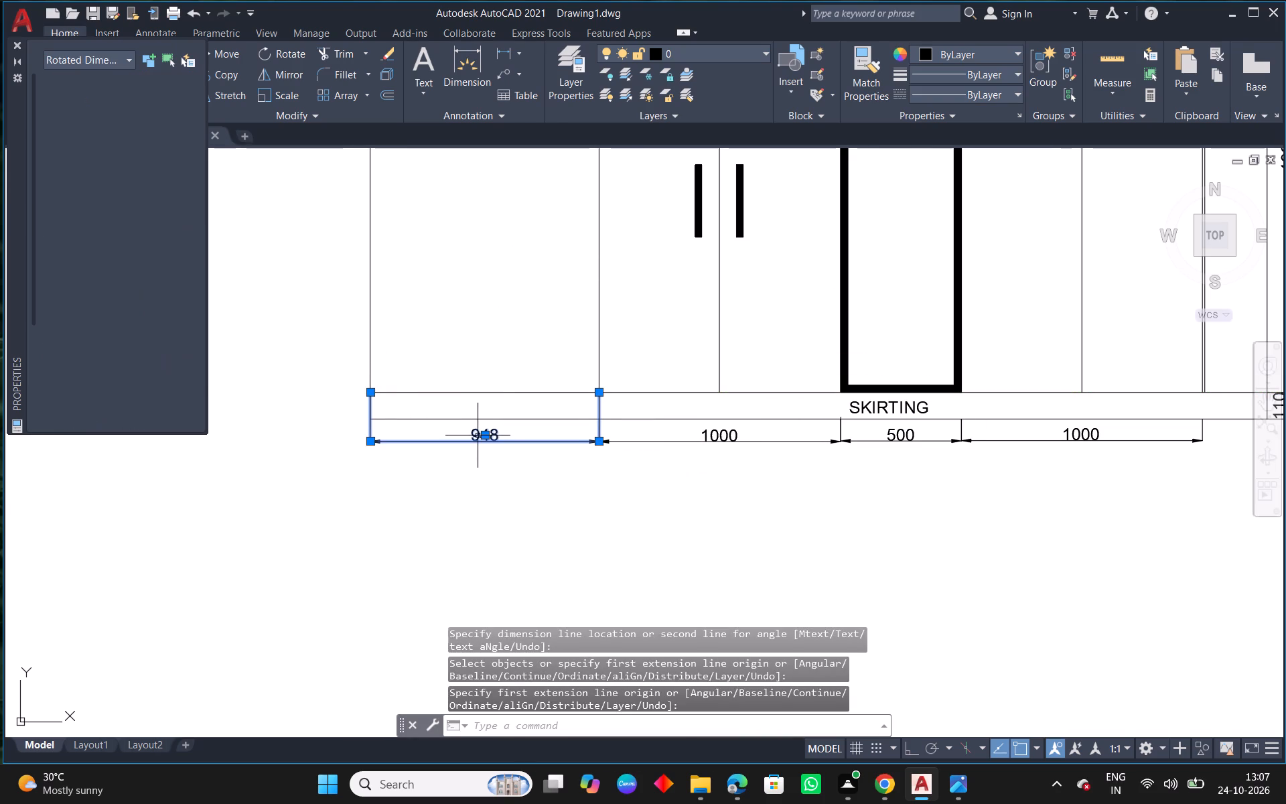
left_click(372, 395)
left_click(368, 420)
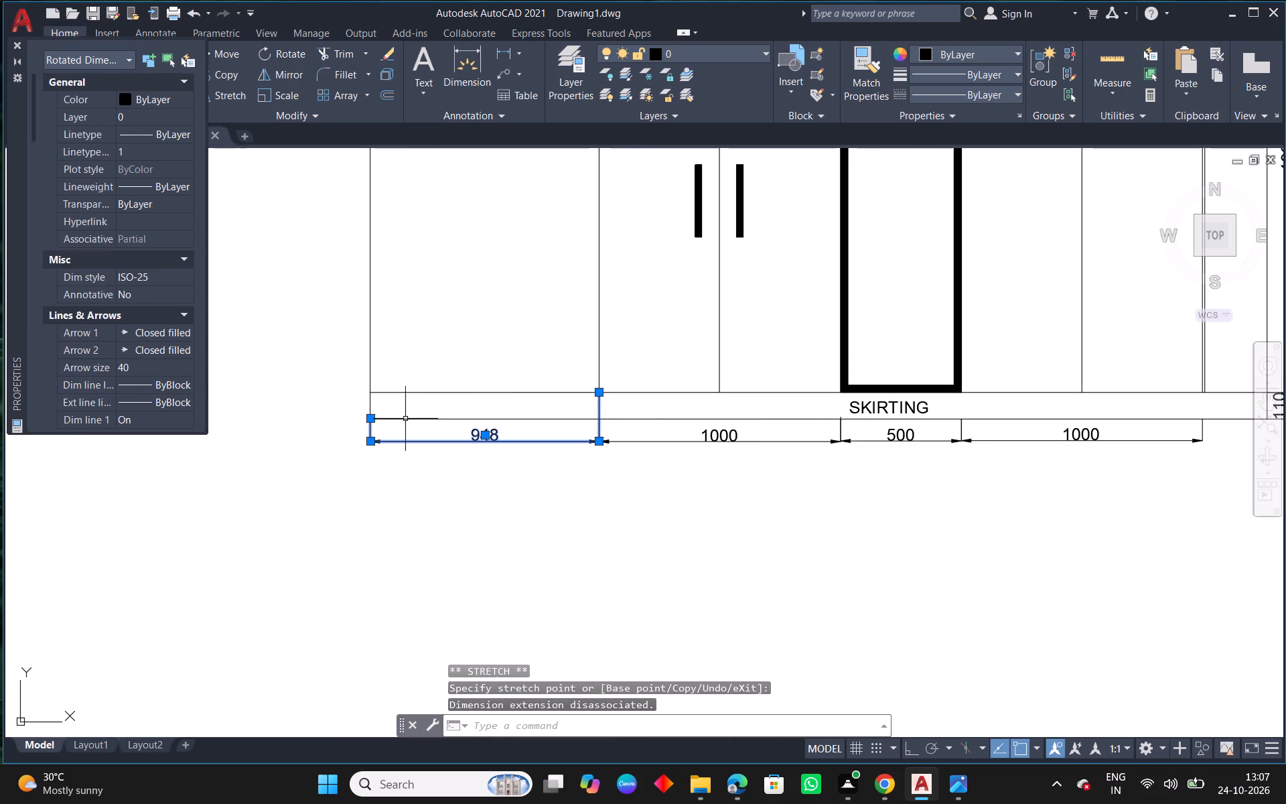
left_click(597, 394)
left_click(597, 421)
key("Escape")
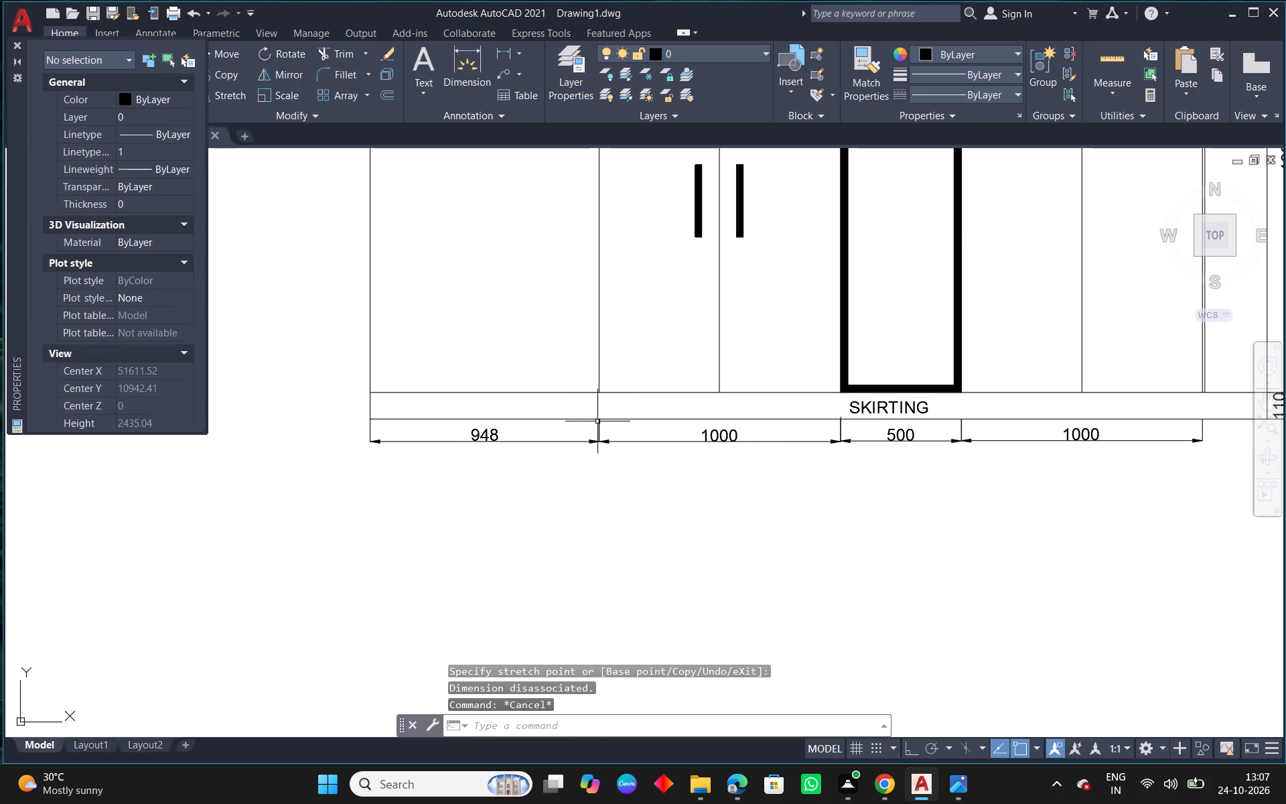
Close the Properties palette and dimension the narrow end panel's width below the skirting, in line with the adjacent 1000 dimension.
middle_click_drag(1122, 527, 703, 539)
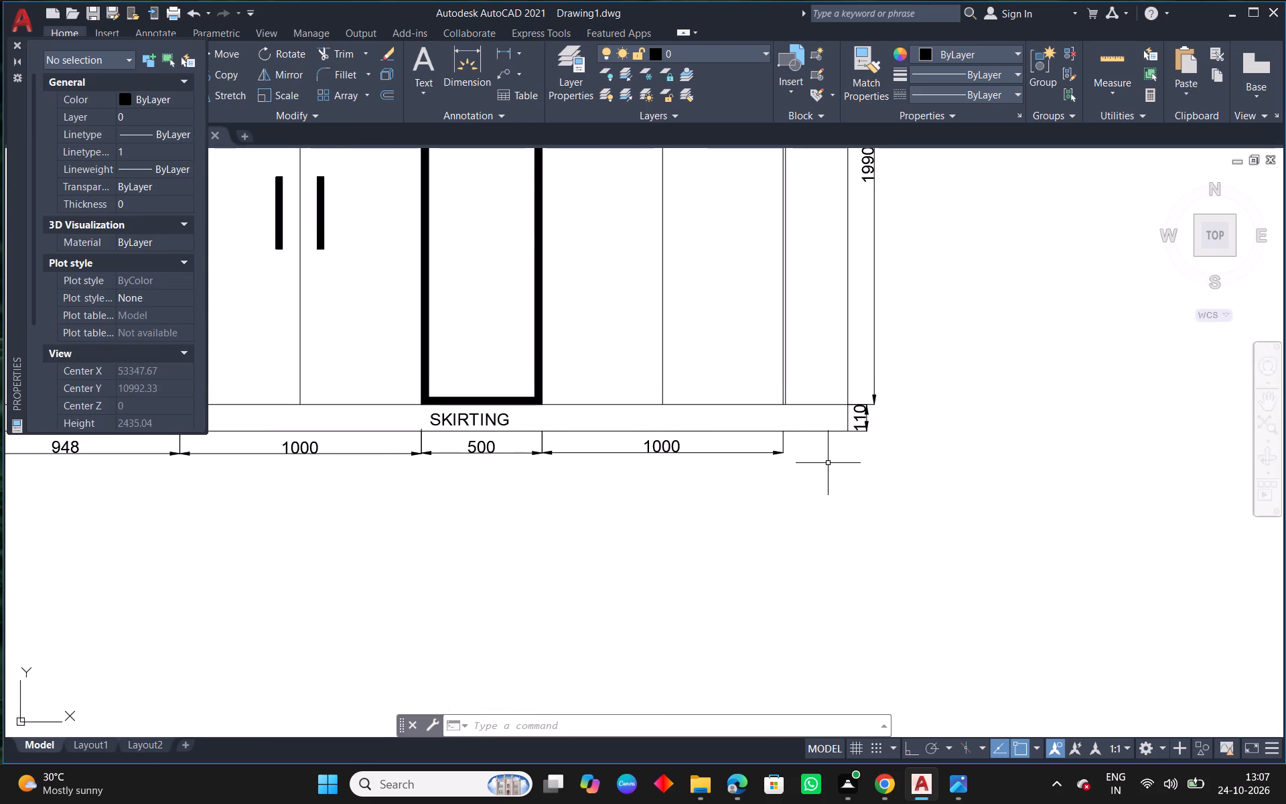
key("Escape")
key("Escape")
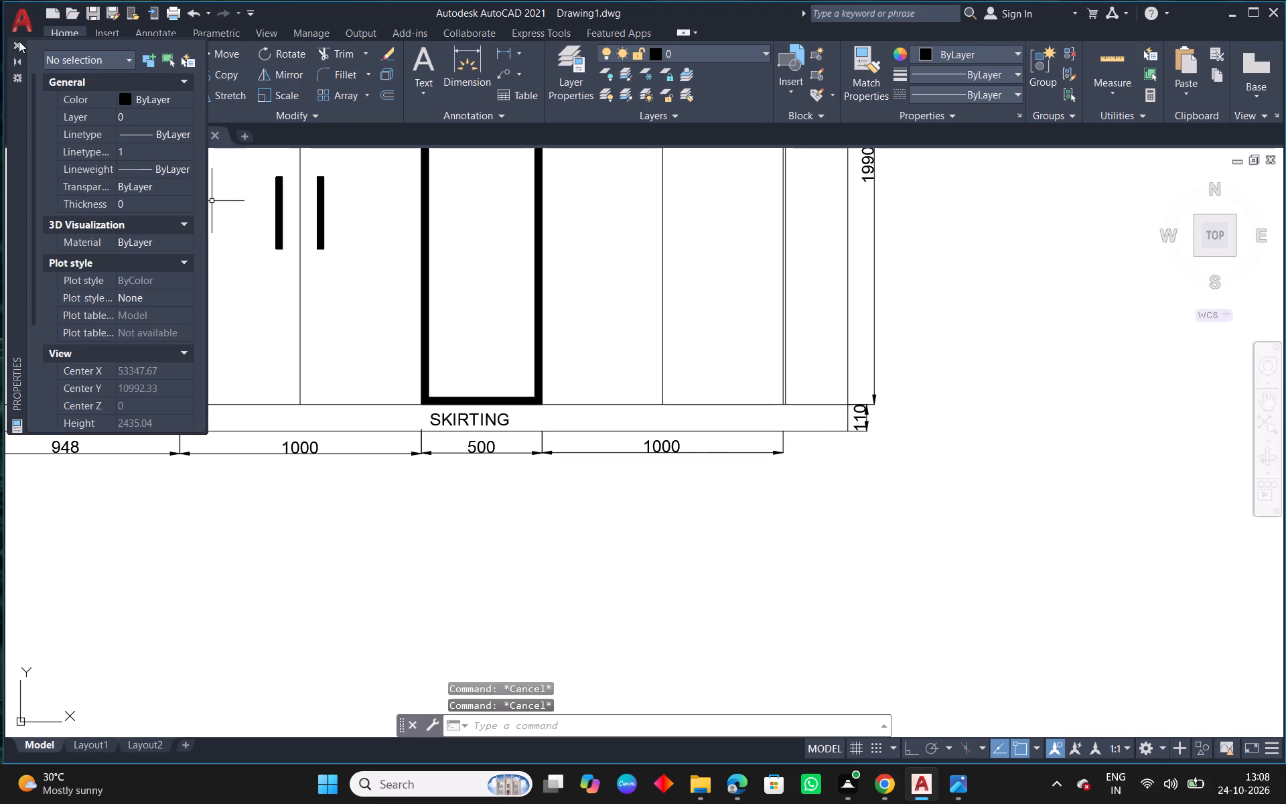
left_click(13, 46)
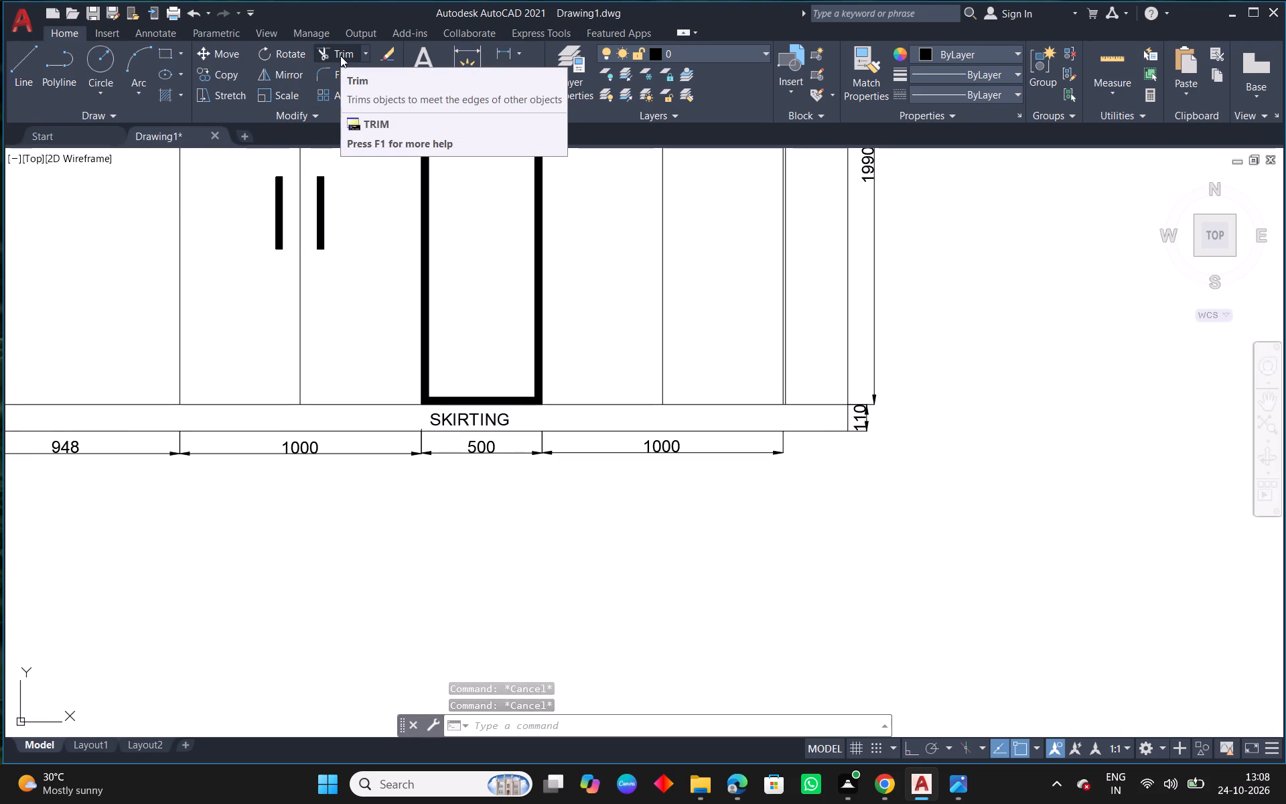
left_click(457, 65)
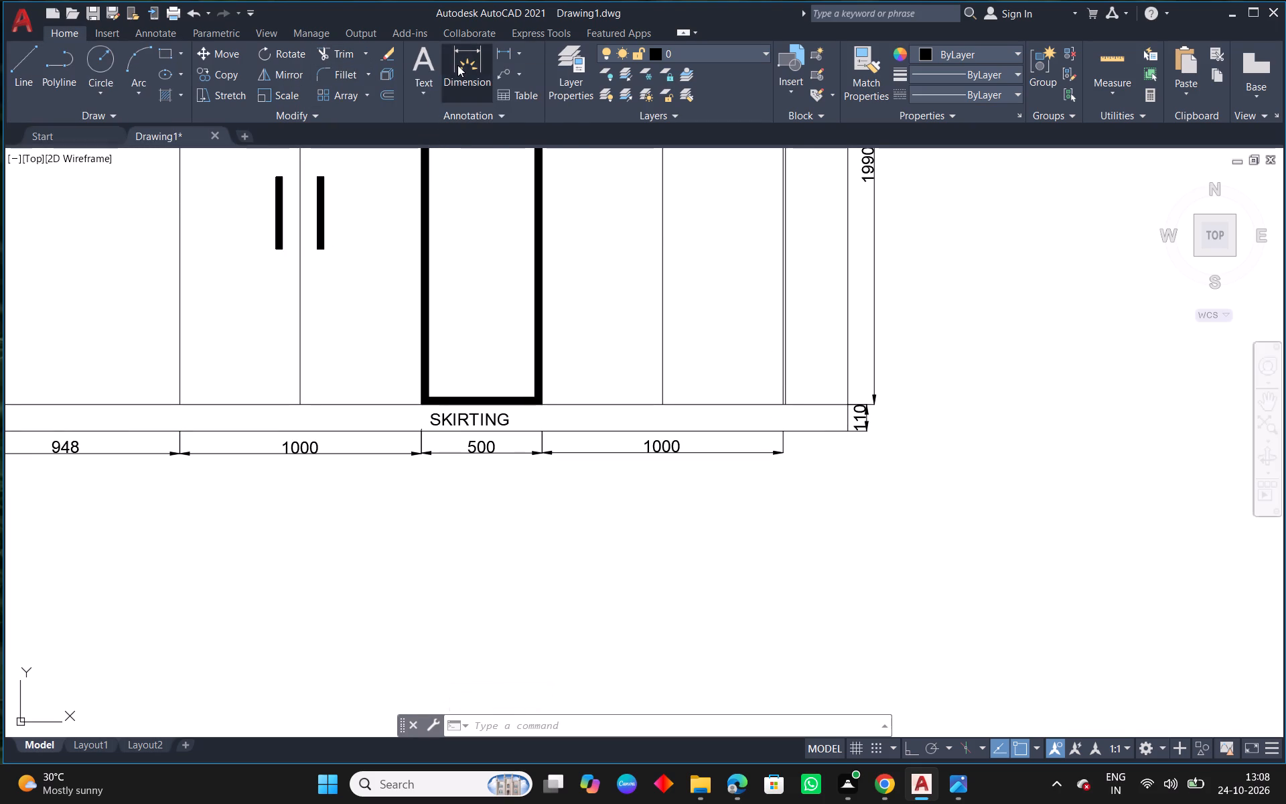
scroll(871, 457, "up", 2)
left_click_drag(668, 338, 681, 338)
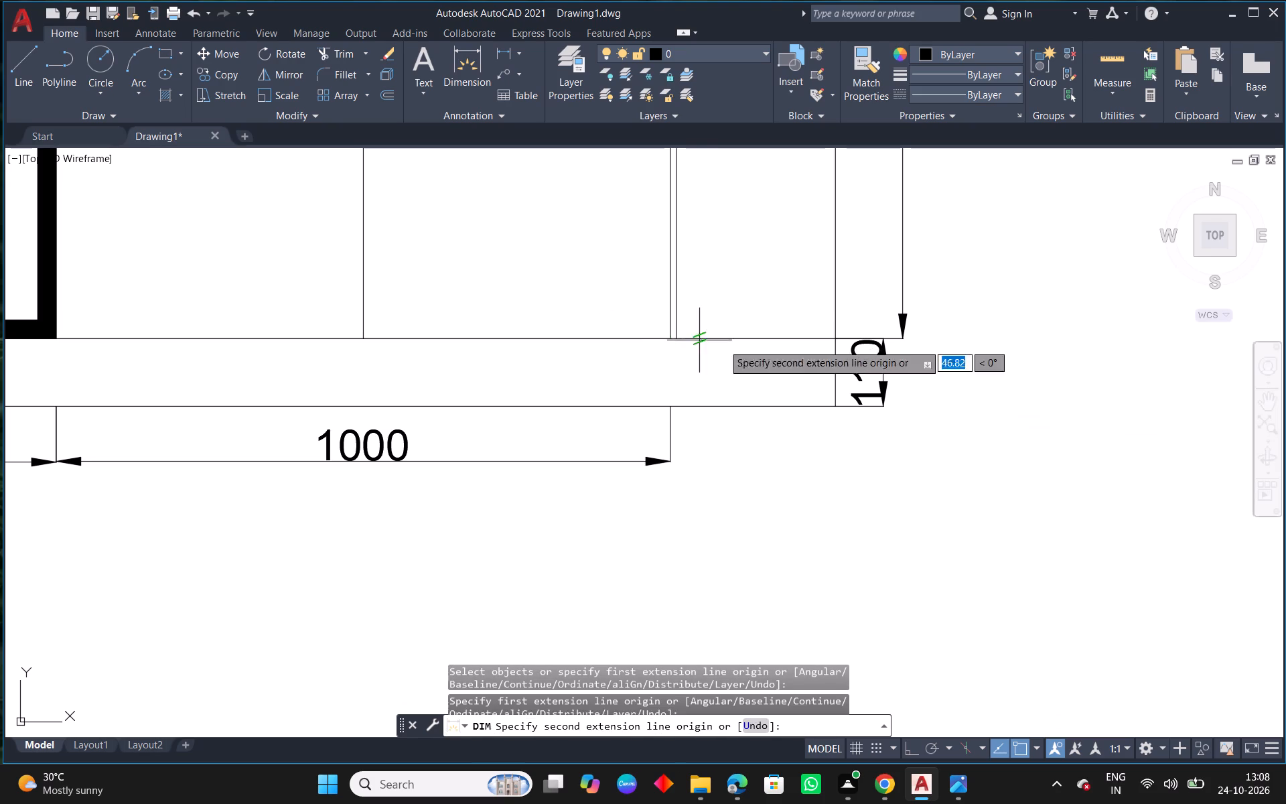
left_click(836, 336)
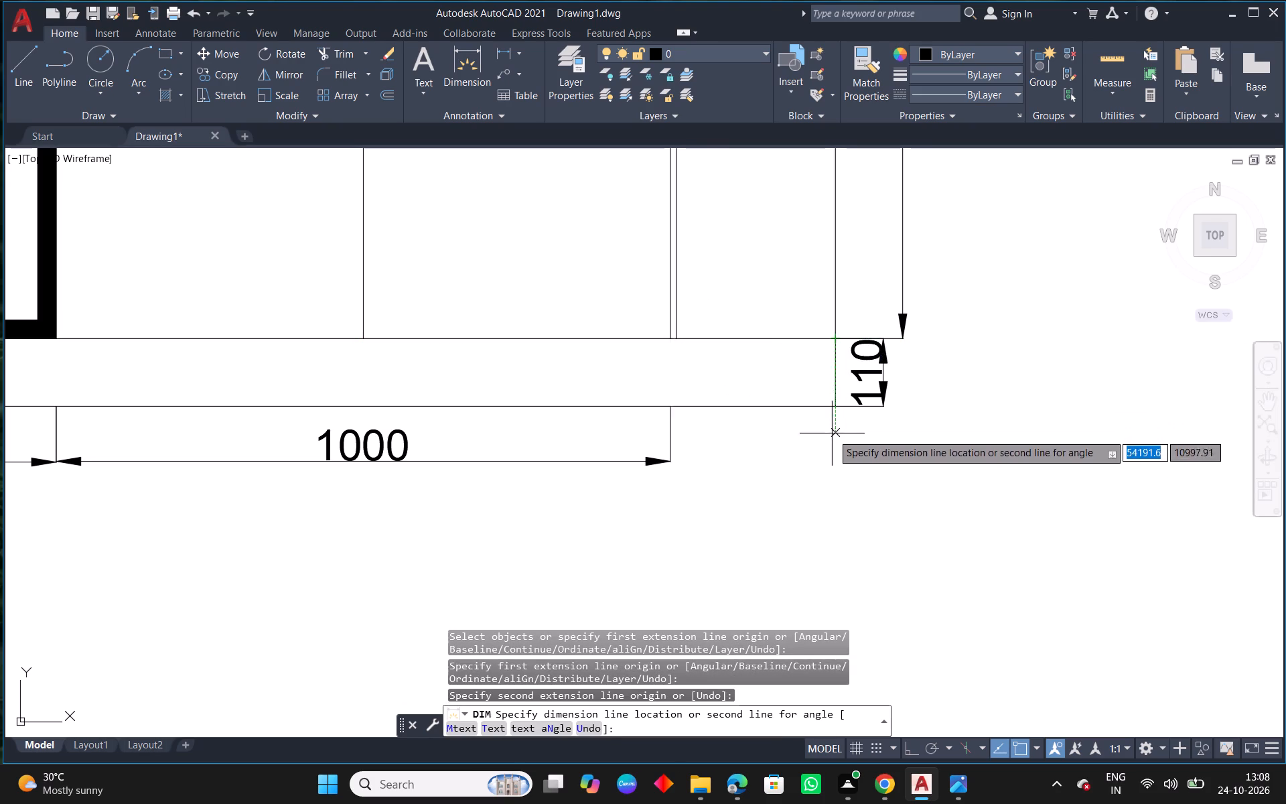
left_click(831, 462)
right_click(831, 462)
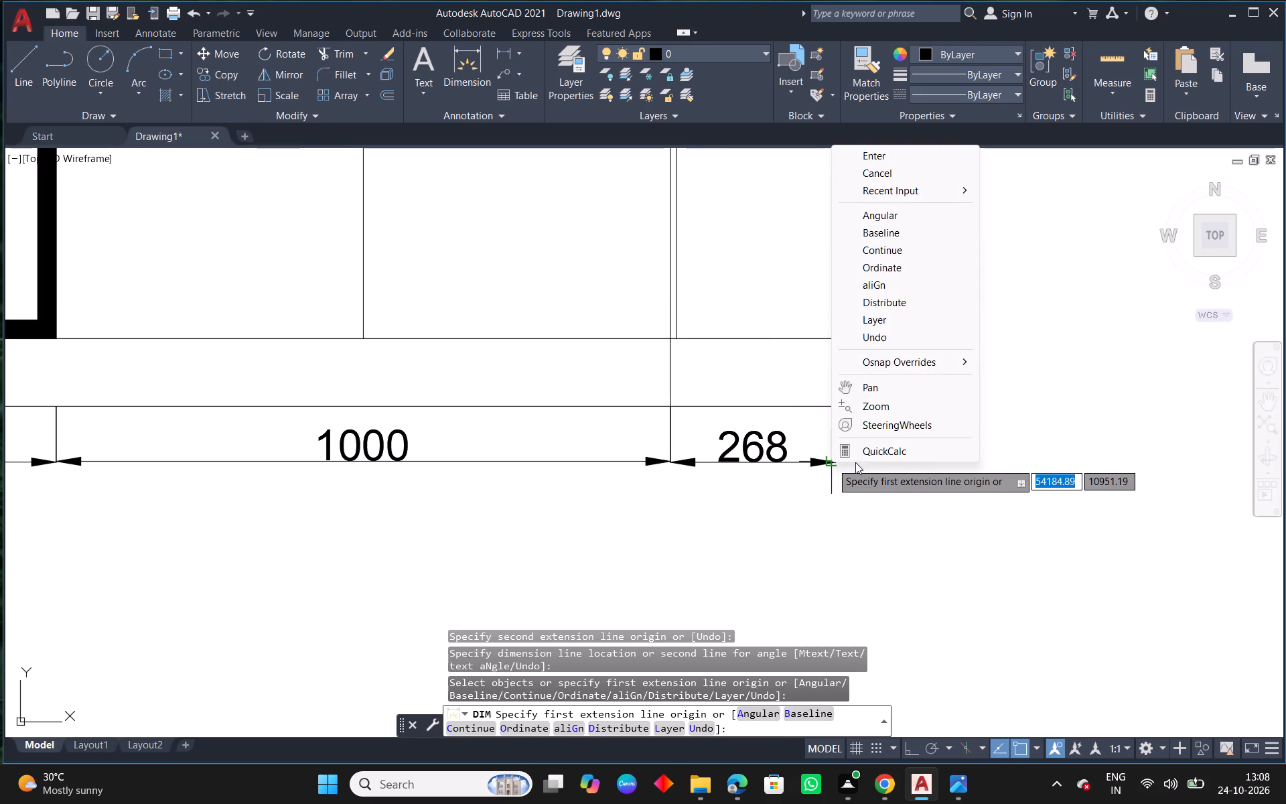
left_click(874, 150)
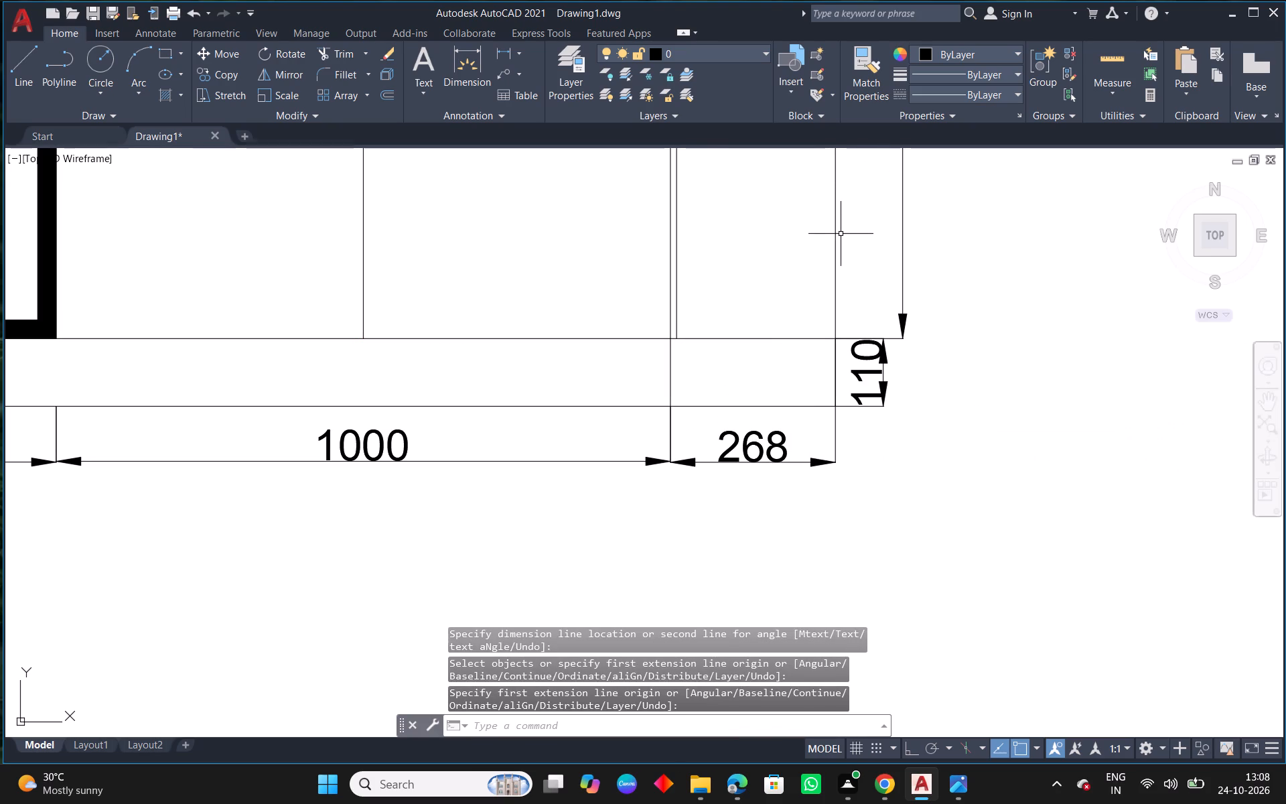
key("Escape")
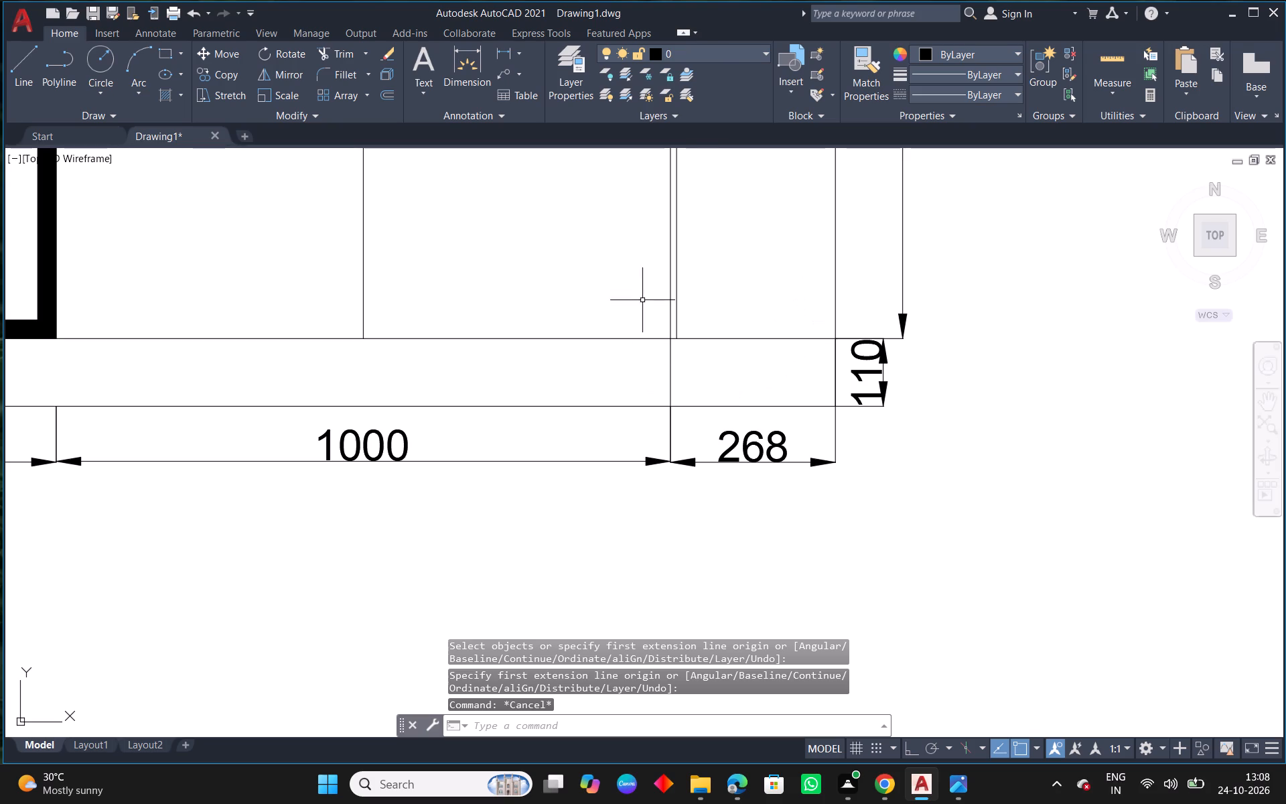
Move the skirting's 110 height dimension outward to line up with the 1990 height dimension above it.
scroll(702, 367, "down", 4)
middle_click_drag(797, 328, 845, 383)
scroll(794, 419, "up", 5)
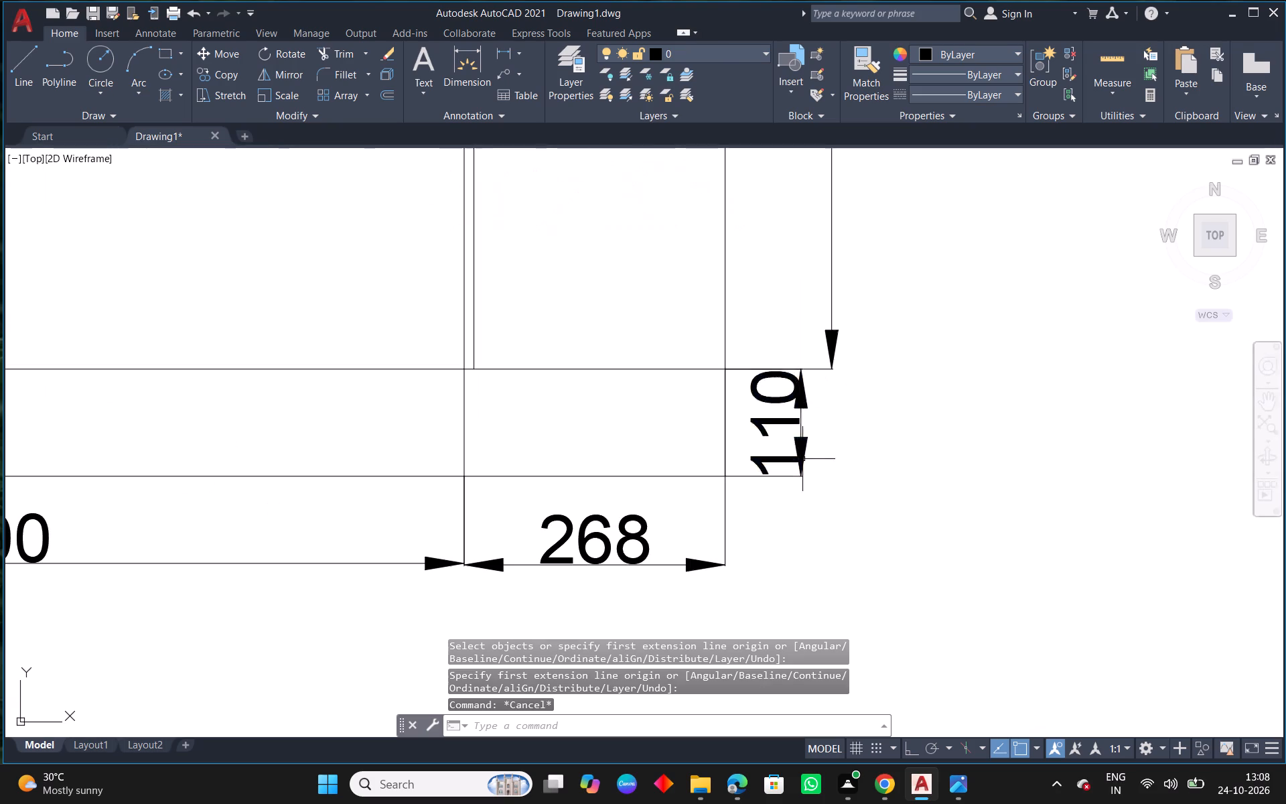
left_click(800, 431)
left_click_drag(777, 425, 787, 424)
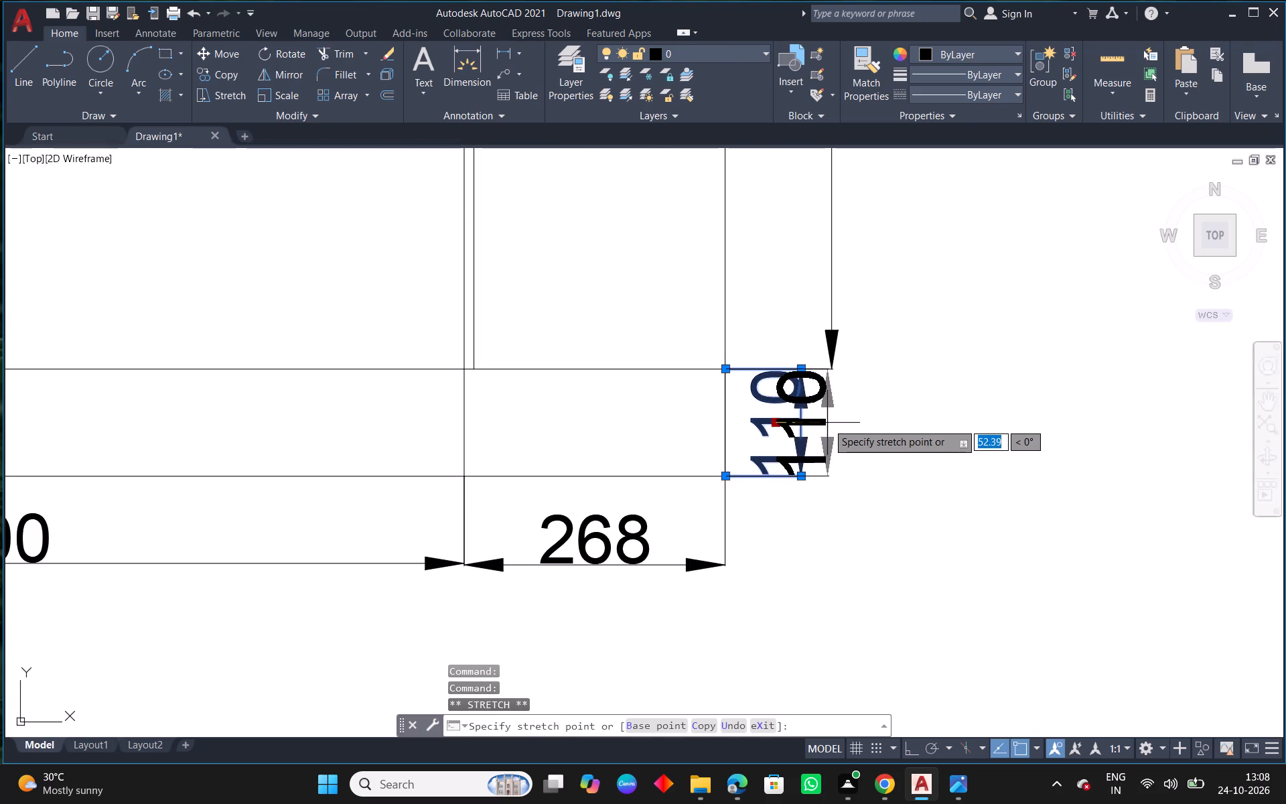
left_click(832, 423)
key("Escape")
Examine the mirror and drawer bay in the reference outer elevation.
scroll(778, 444, "down", 2)
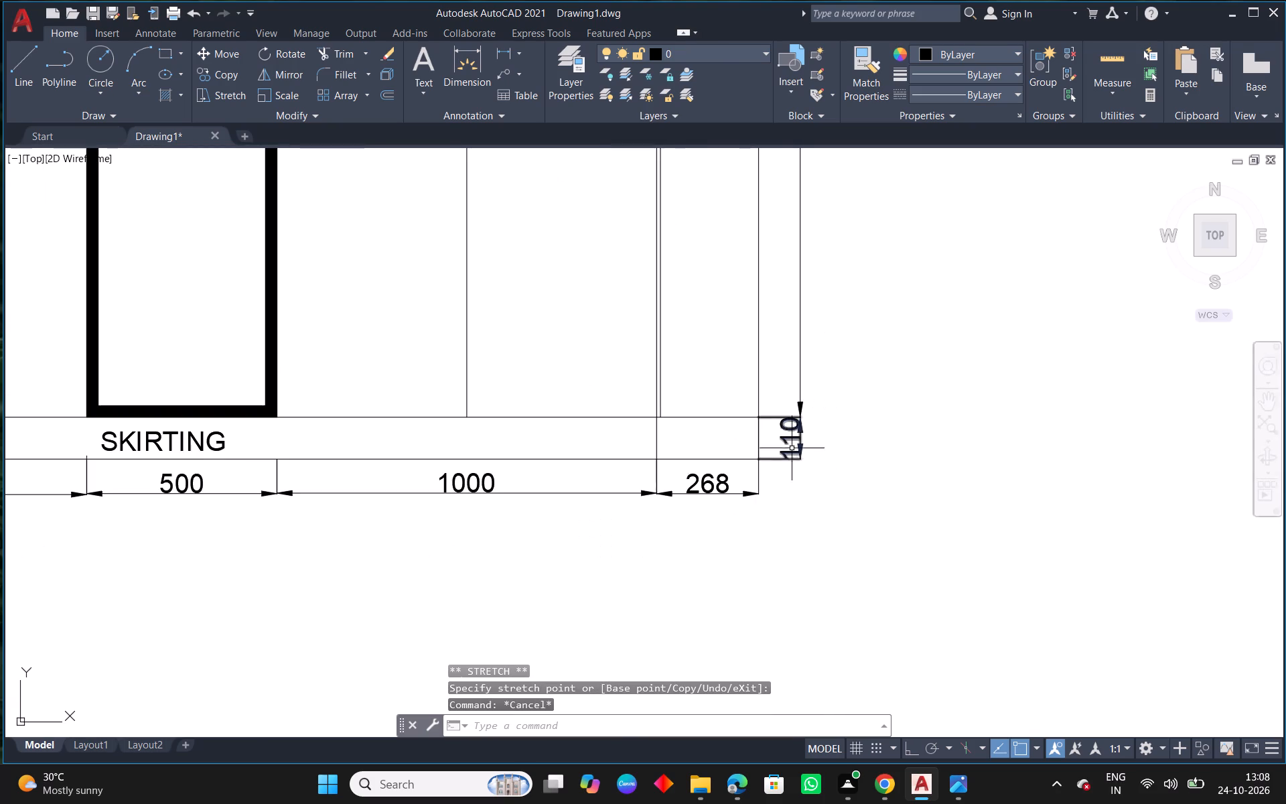
scroll(791, 448, "down", 4)
scroll(539, 406, "up", 1)
scroll(627, 396, "down", 1)
scroll(681, 438, "down", 3)
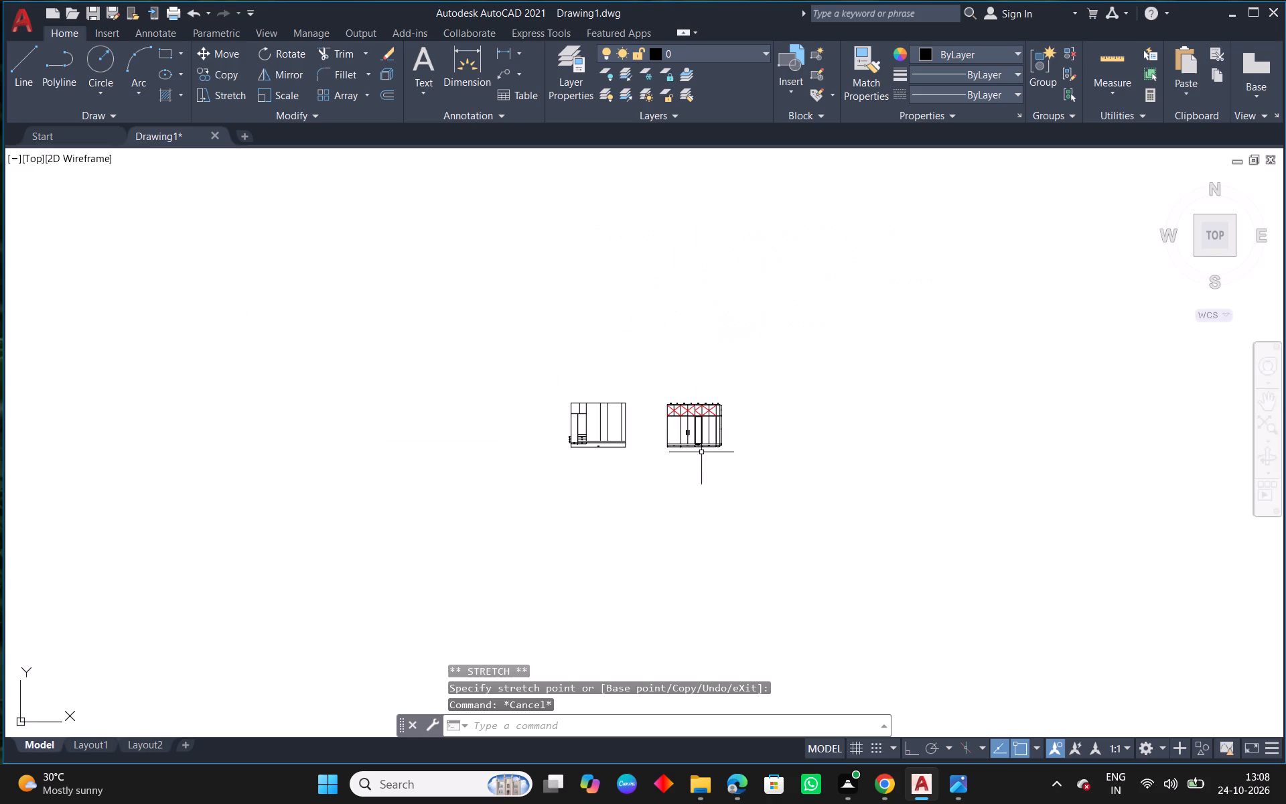
middle_click_drag(859, 390, 528, 456)
scroll(522, 464, "down", 2)
middle_click_drag(786, 440, 647, 508)
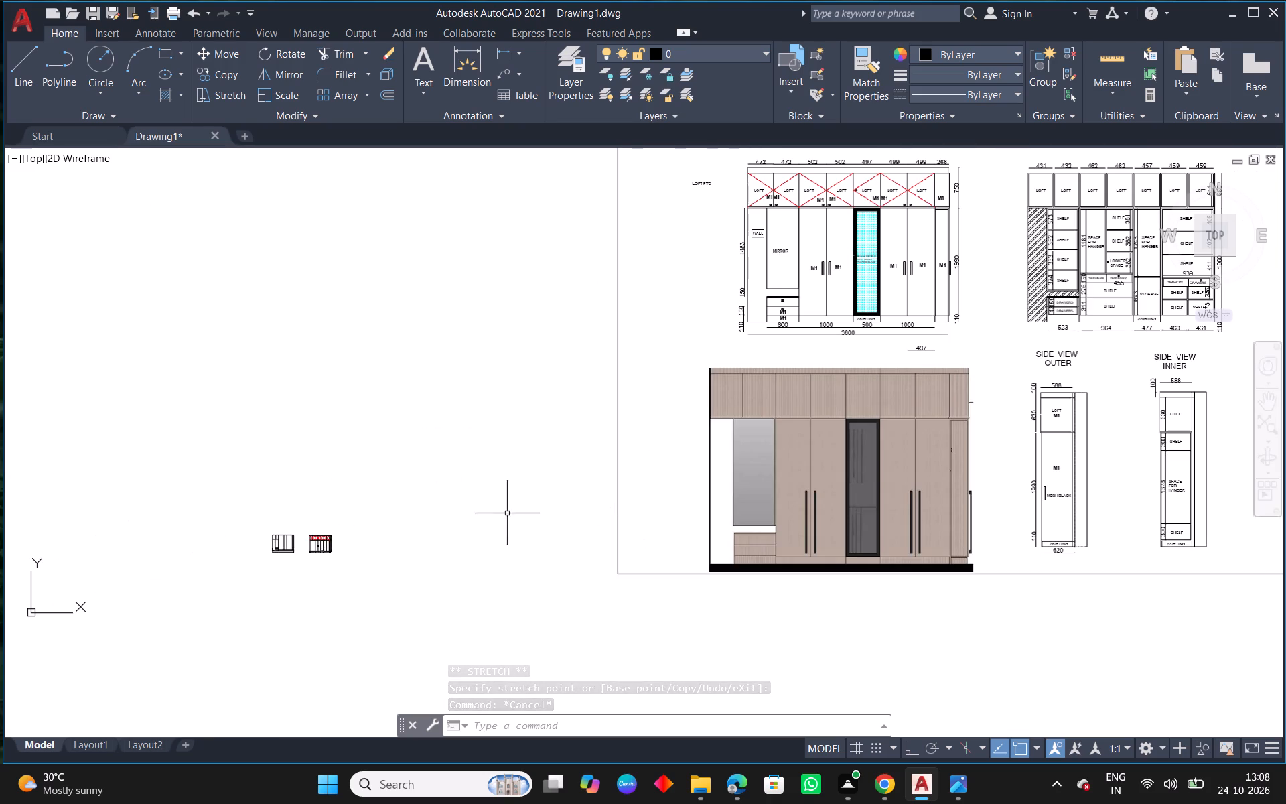
scroll(774, 269, "up", 1)
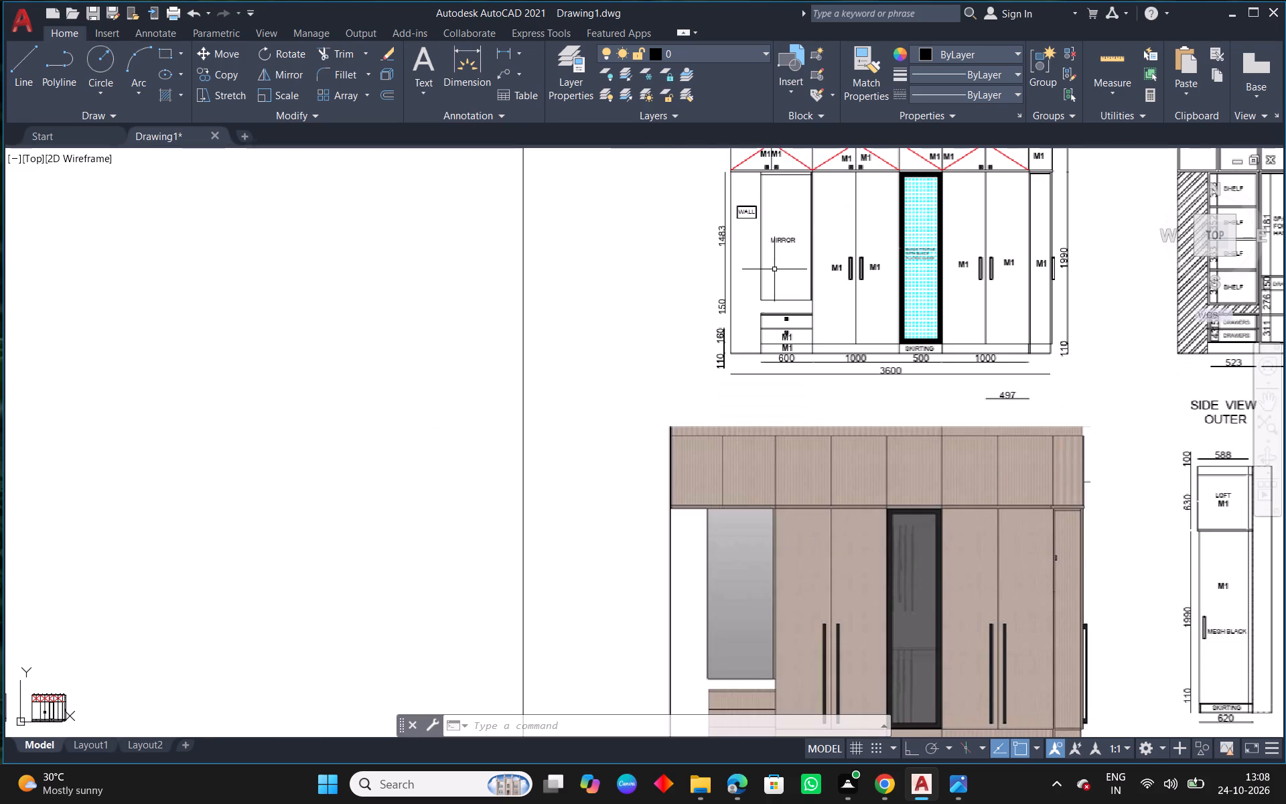
Offset the handled double door's outer vertical edge by 600 into the plain end bay.
middle_click_drag(629, 423, 1089, 262)
scroll(490, 529, "up", 3)
scroll(602, 592, "up", 1)
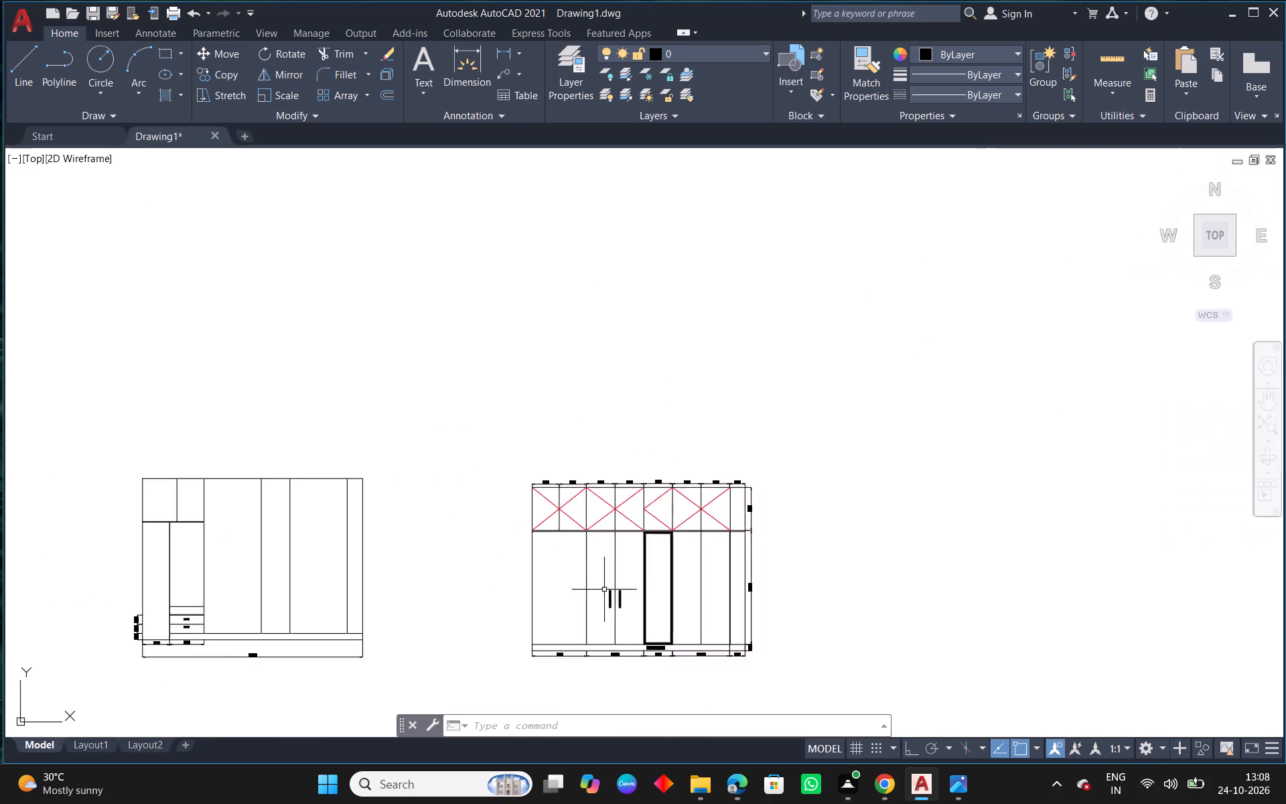
scroll(604, 590, "up", 1)
middle_click_drag(561, 612, 691, 499)
key("Escape")
type("O 600")
key("Return")
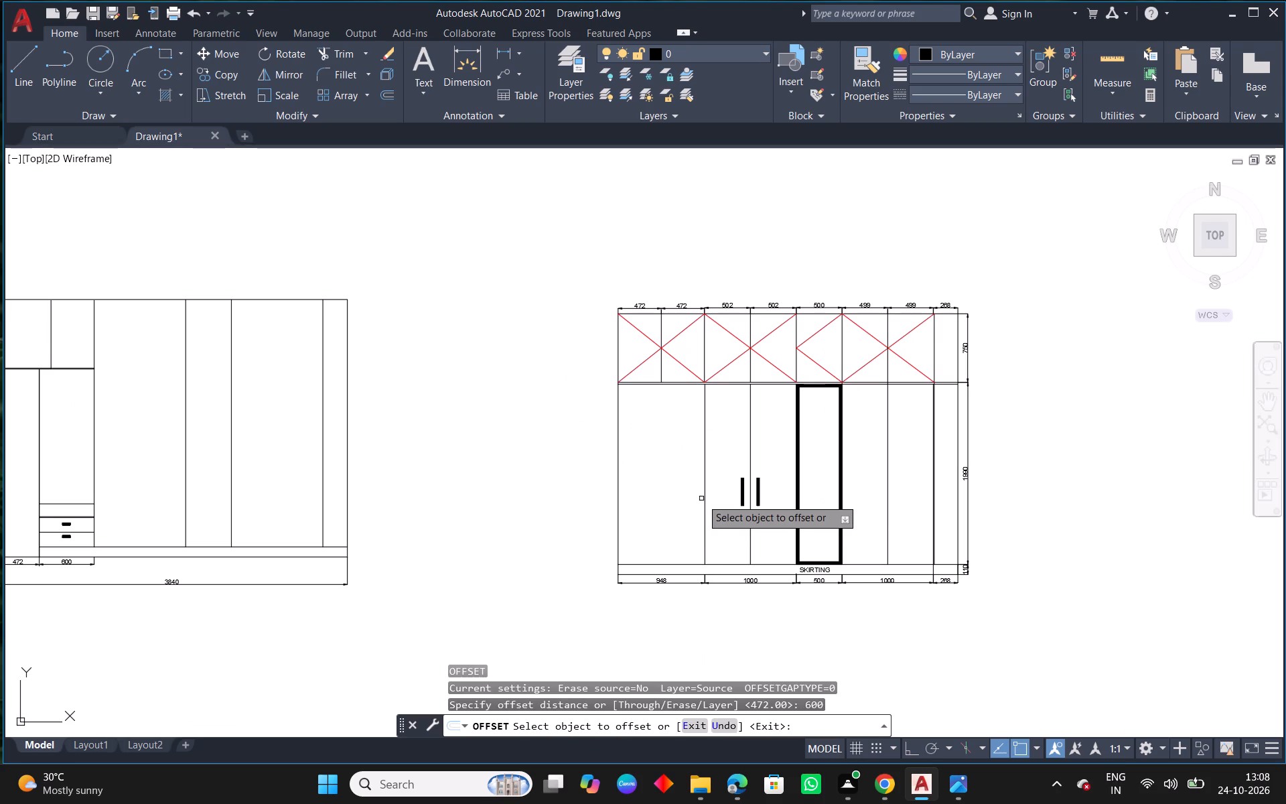
left_click_drag(703, 497, 697, 498)
left_click(636, 507)
key("Escape")
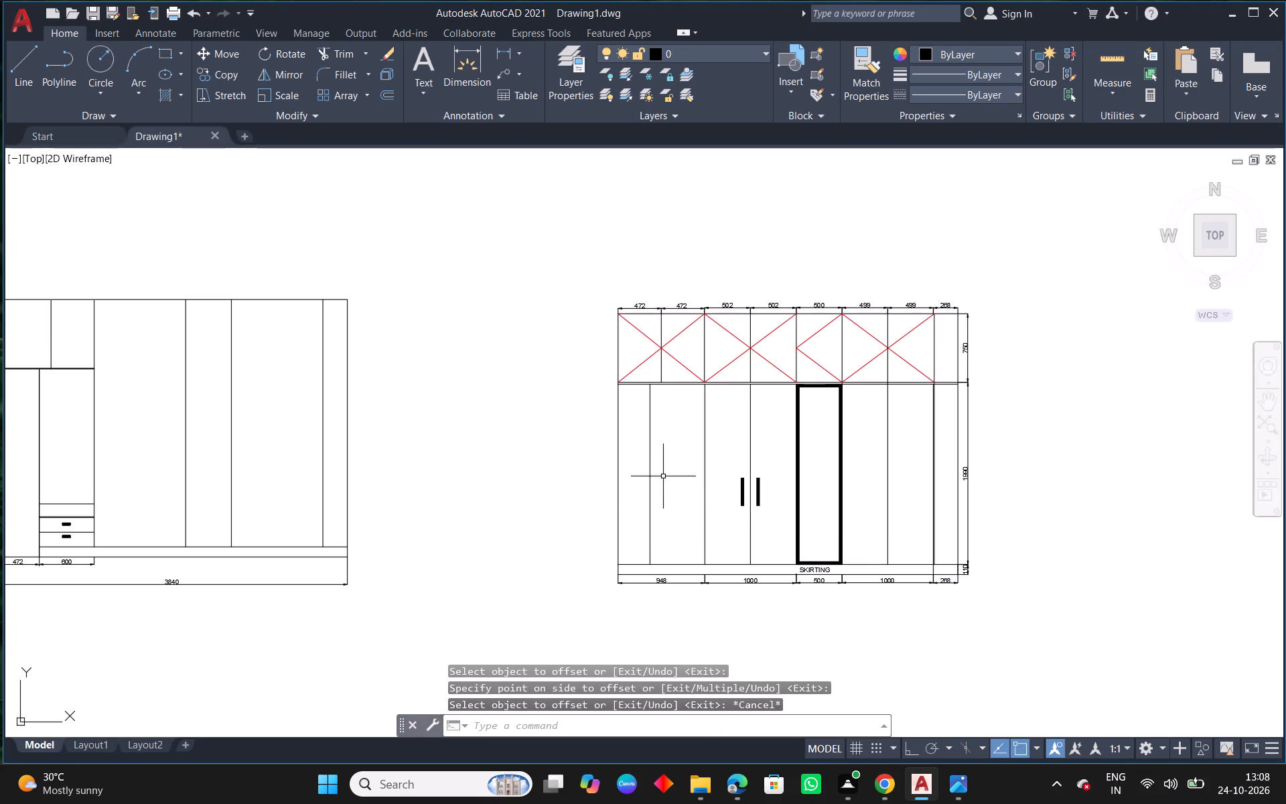
Check the reference outer elevation and copy the SKIRTING text into the 600-wide bay beside the handled double door.
scroll(662, 494, "down", 3)
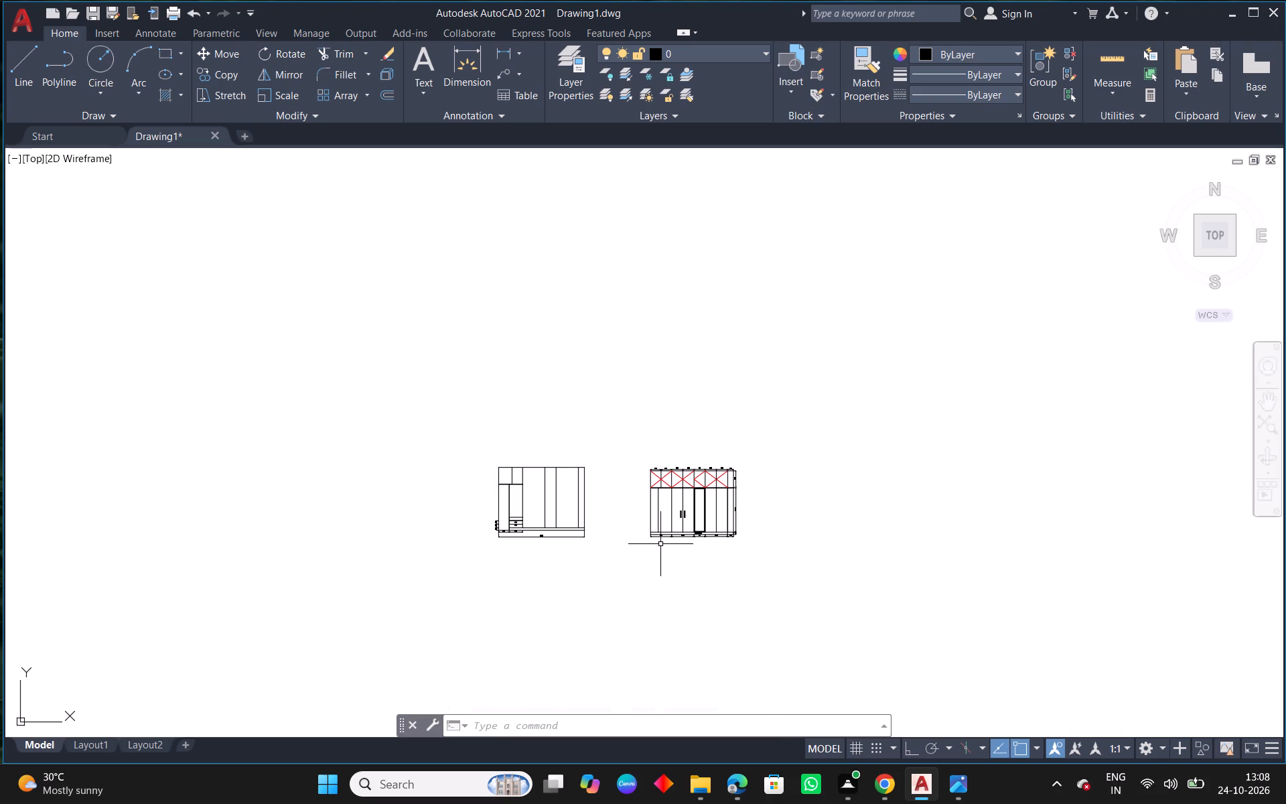
scroll(744, 611, "down", 3)
middle_click_drag(946, 539, 558, 579)
scroll(861, 392, "up", 1)
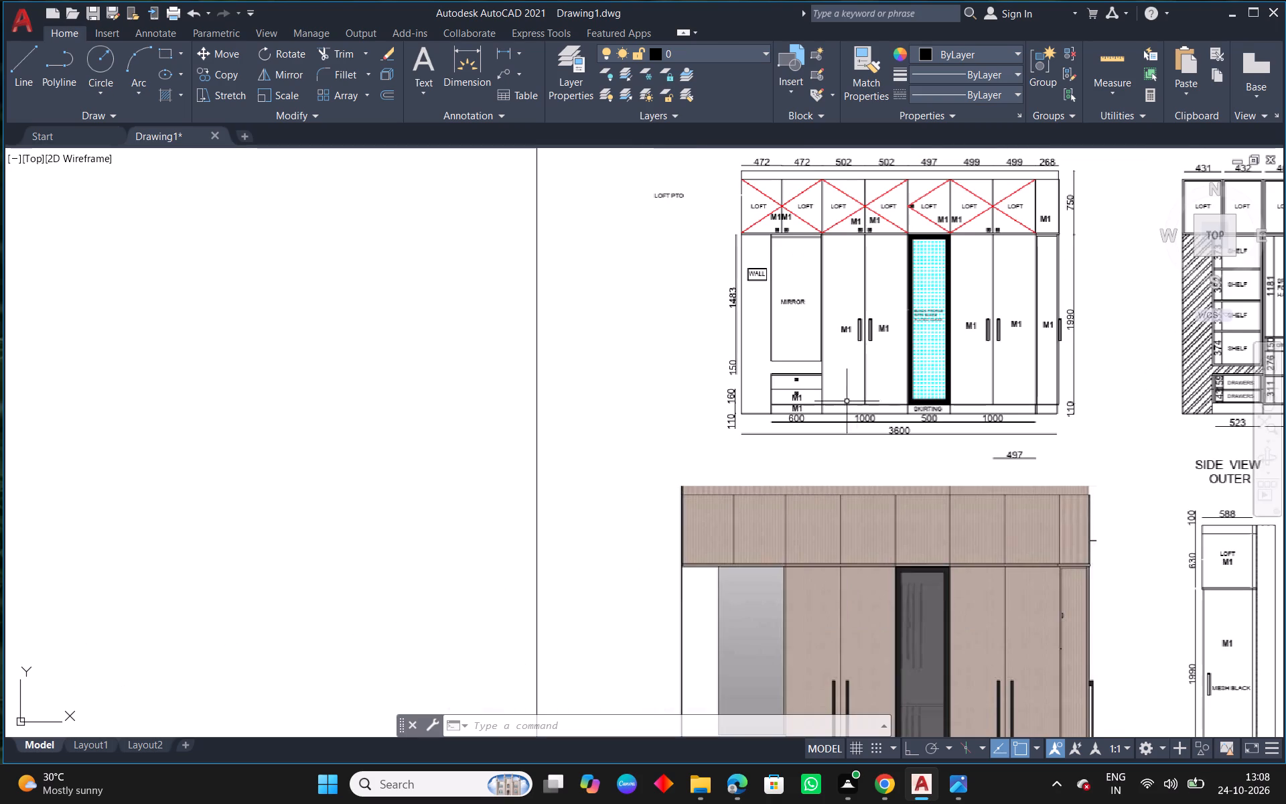
scroll(799, 417, "down", 2)
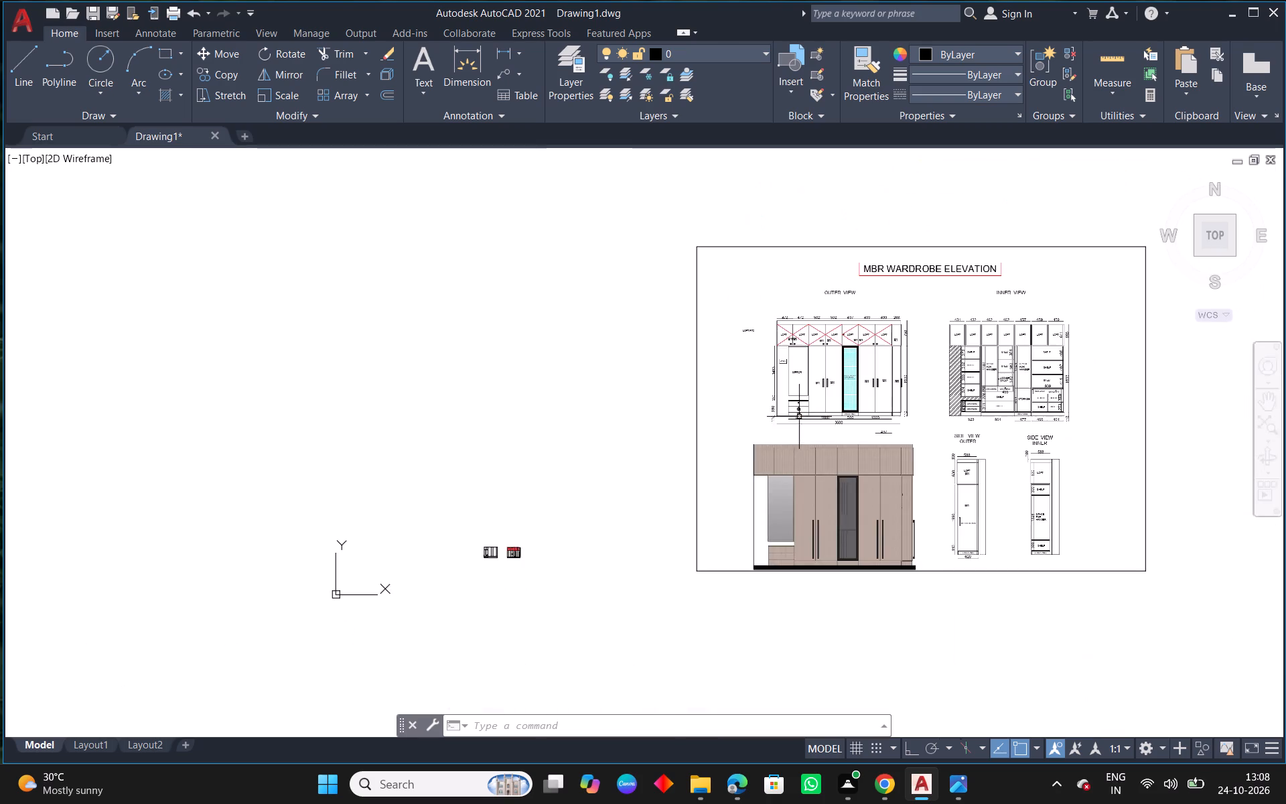
middle_click_drag(517, 566, 606, 497)
scroll(597, 497, "up", 8)
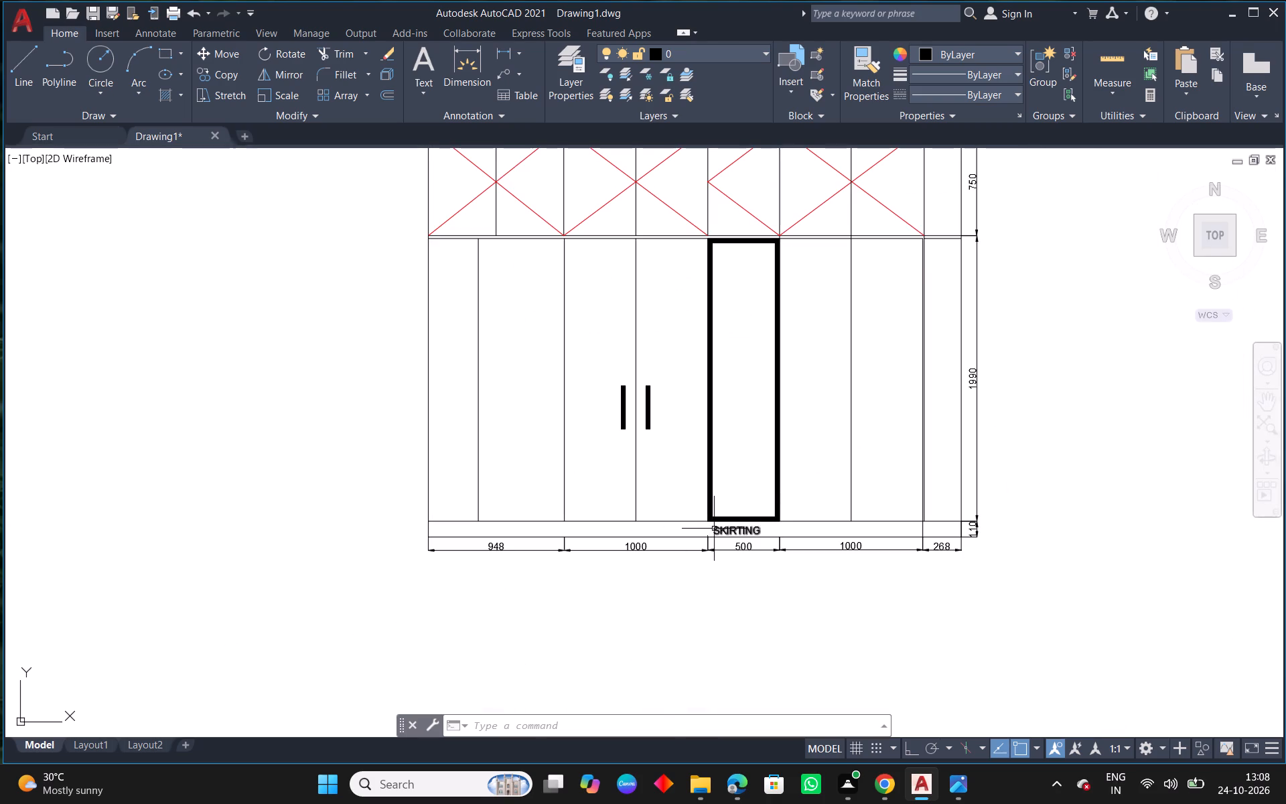
left_click(715, 529)
key("c")
type("O")
key("space")
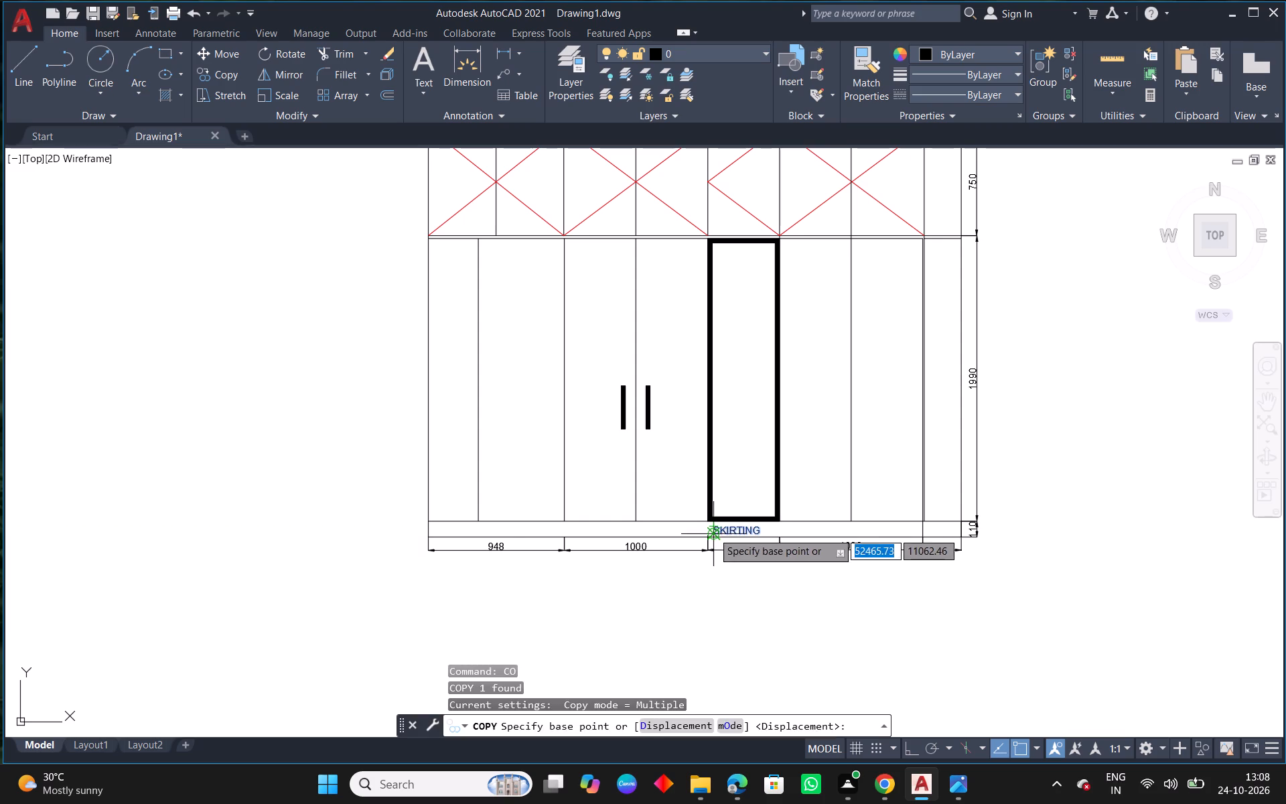
left_click(713, 532)
scroll(487, 370, "up", 2)
left_click(498, 368)
key("Escape")
Change the copied SKIRTING text in the 600-wide bay to read MIRROR.
type("ED")
key("space")
left_click(522, 363)
left_click_drag(648, 360, 437, 354)
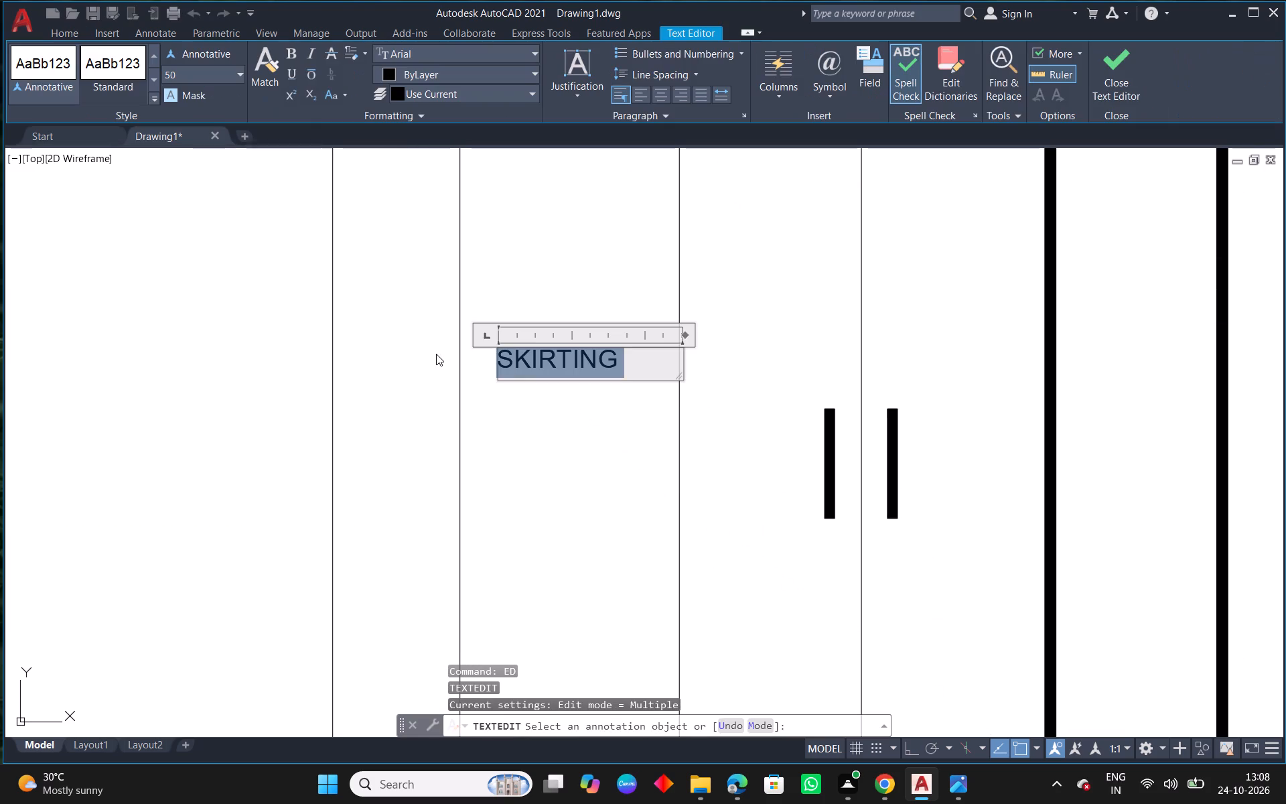
key("BackSpace")
type("MIRRIO")
key("e")
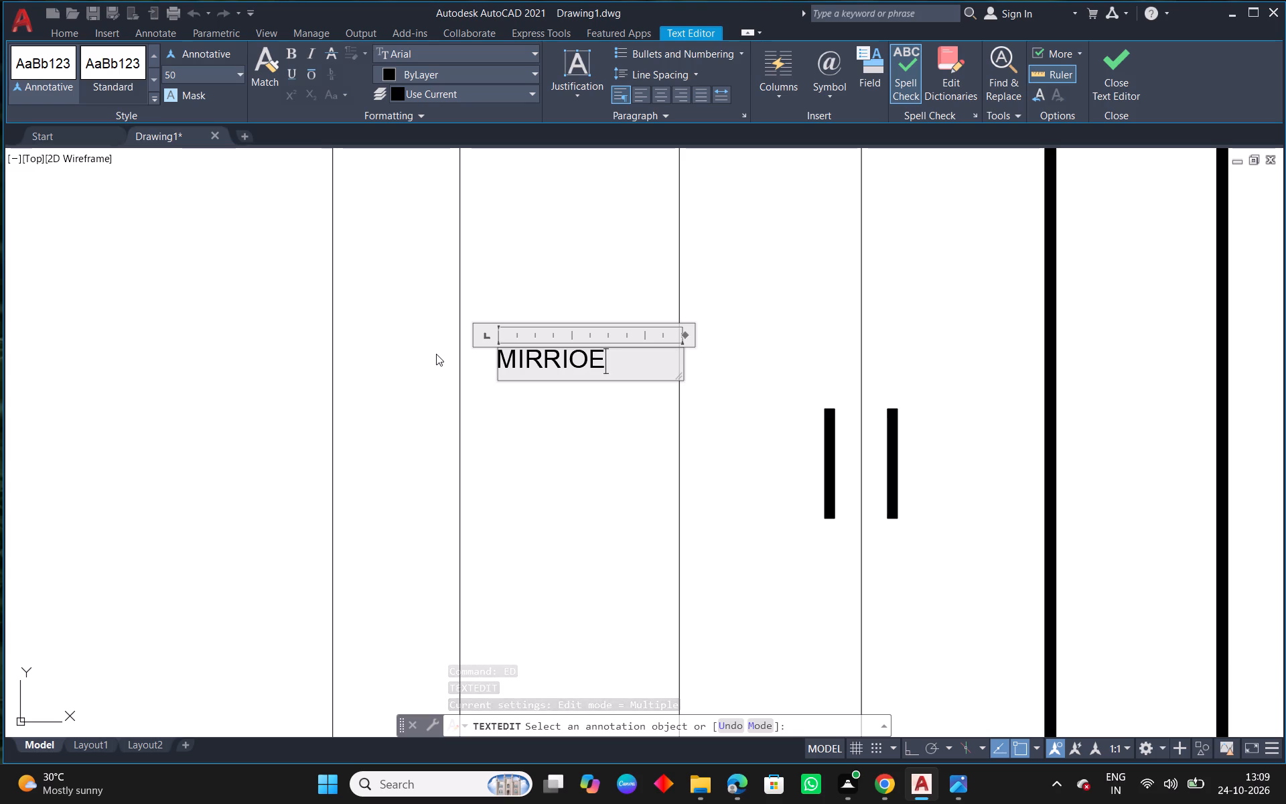
key("BackSpace")
key("r")
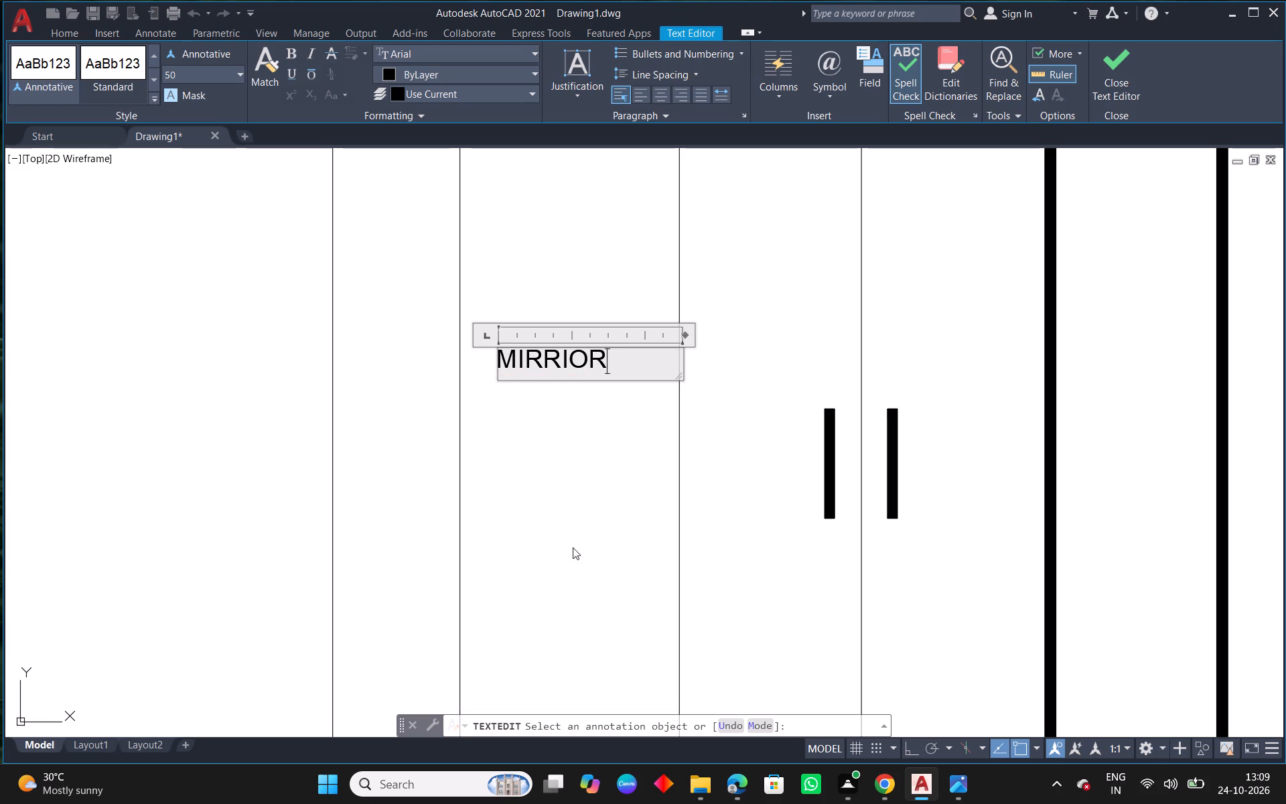
left_click(570, 361)
key("BackSpace")
left_click(623, 437)
right_click(624, 427)
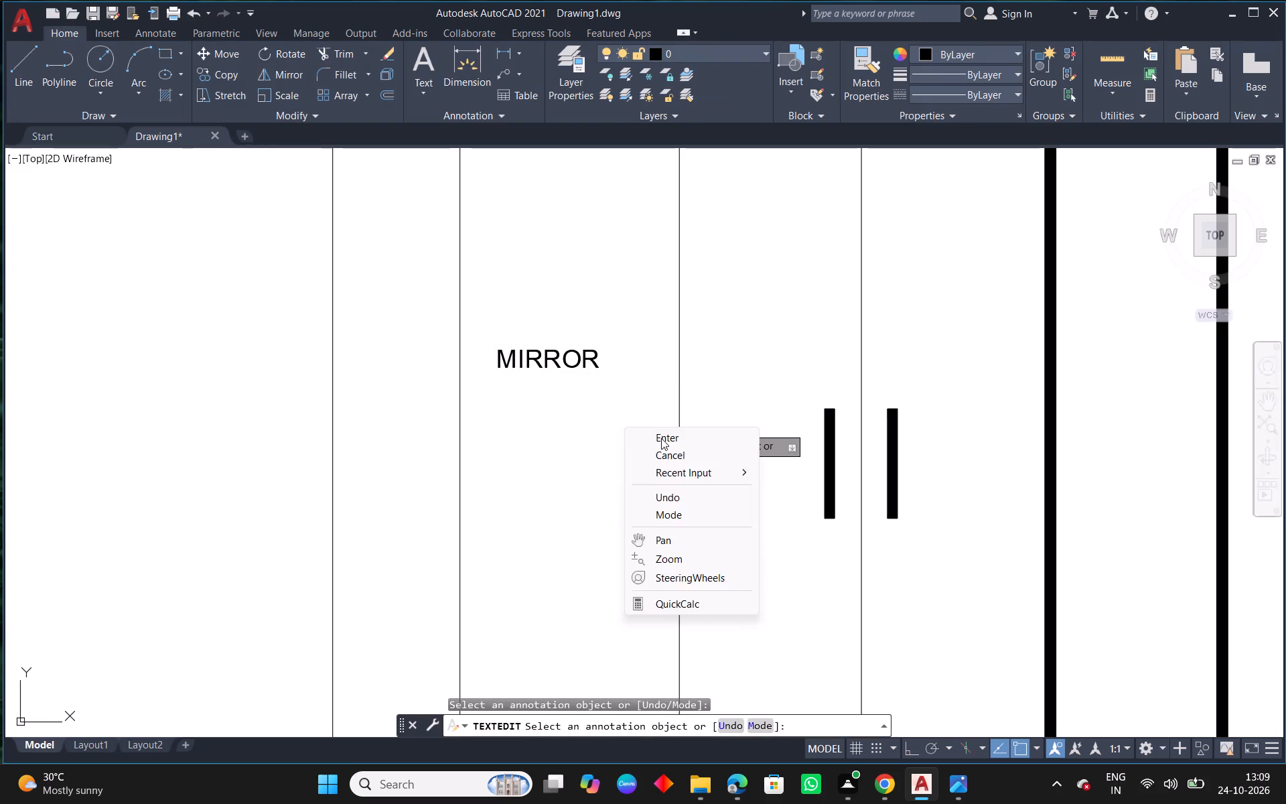
left_click(662, 439)
key("Escape")
scroll(549, 450, "down", 3)
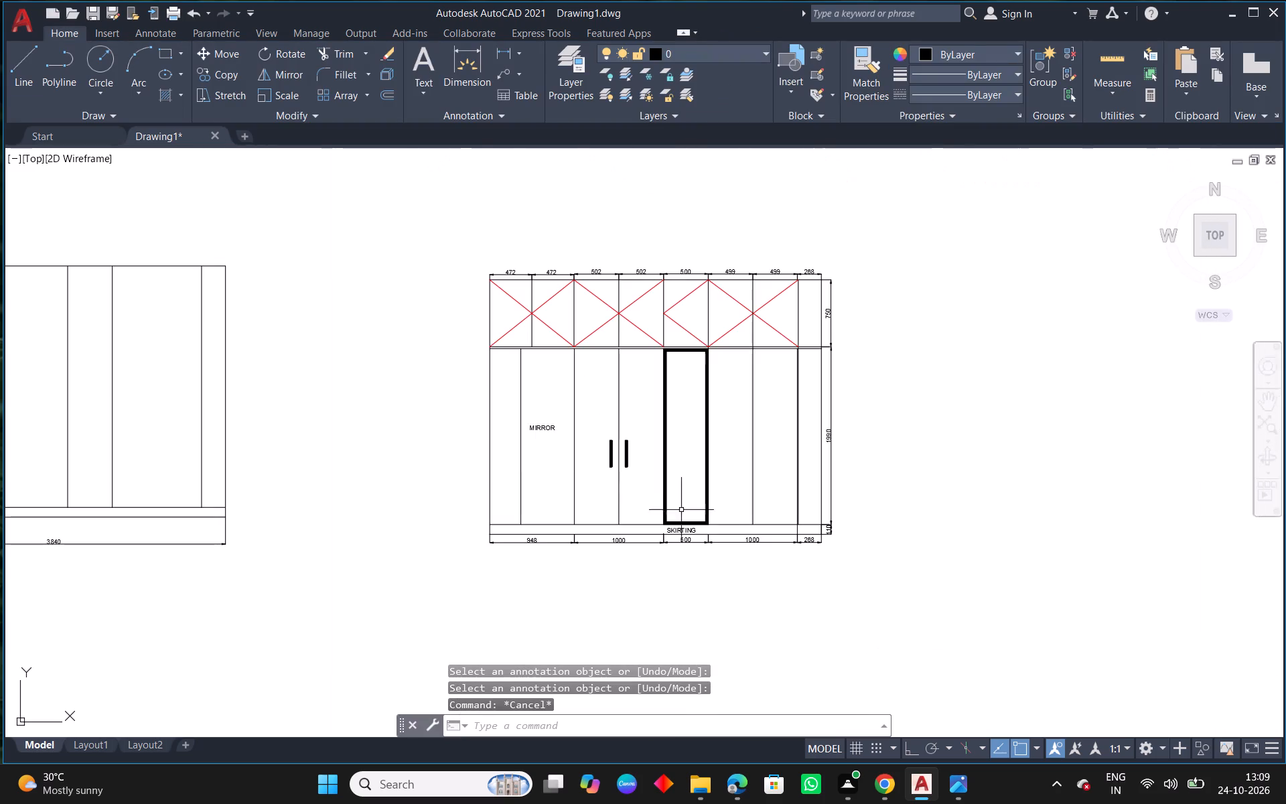
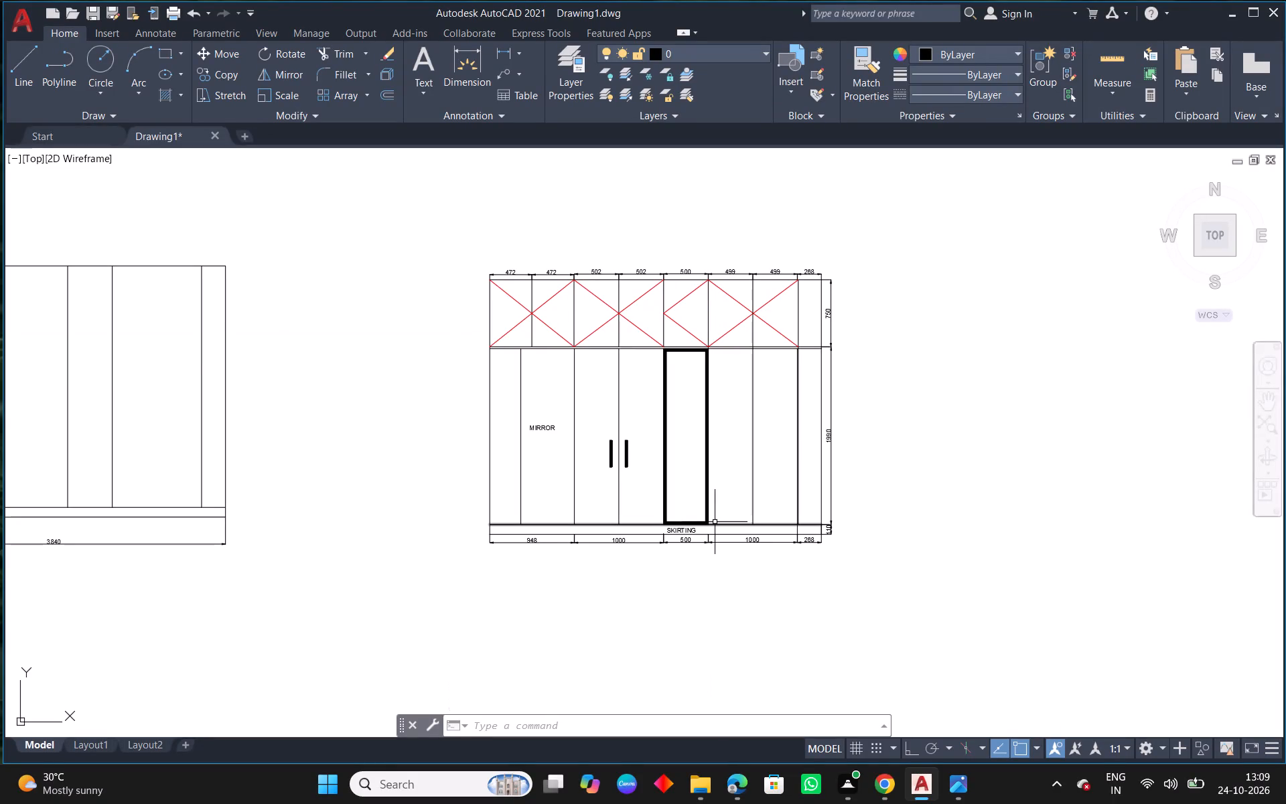
Examine the drawer heights and the gap below the mirror in the reference outer elevation.
key("Escape")
scroll(652, 527, "down", 4)
middle_click_drag(881, 545, 612, 533)
scroll(597, 537, "down", 3)
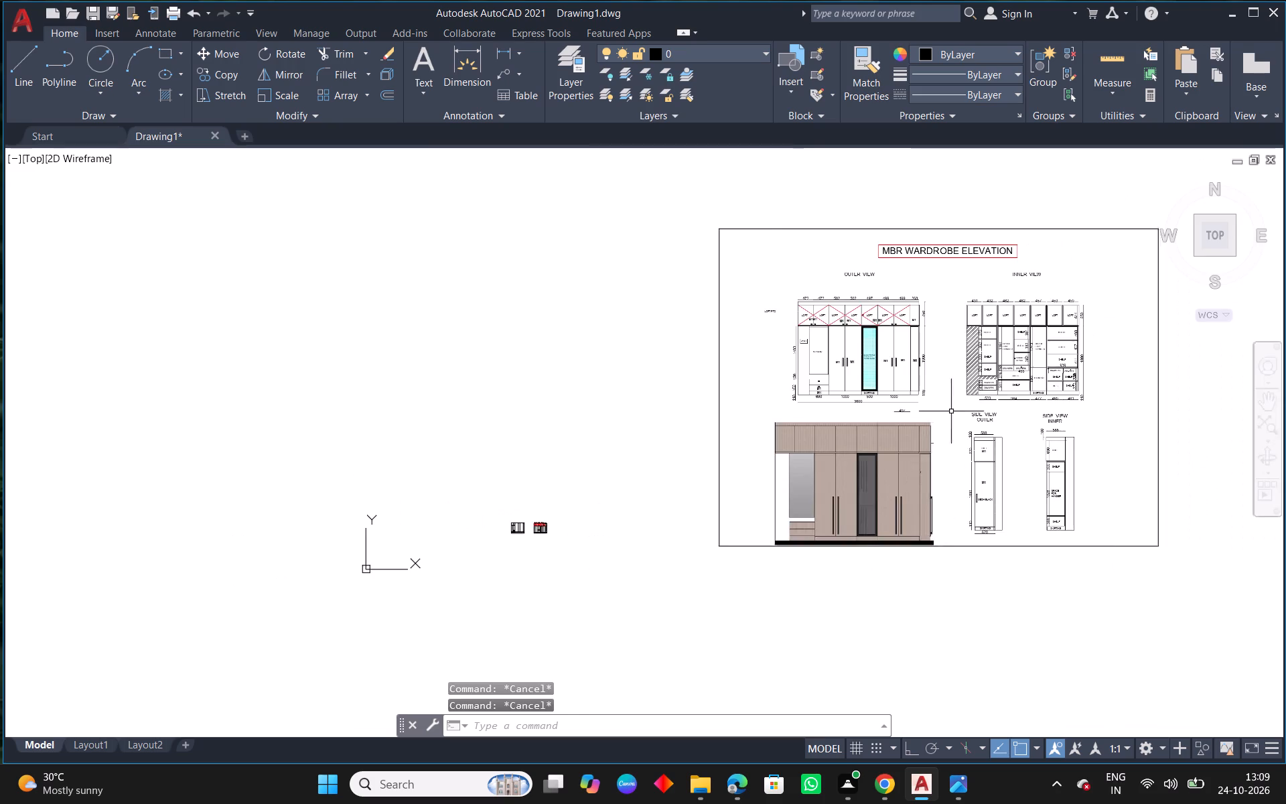
scroll(944, 398, "up", 3)
middle_click_drag(563, 405, 695, 460)
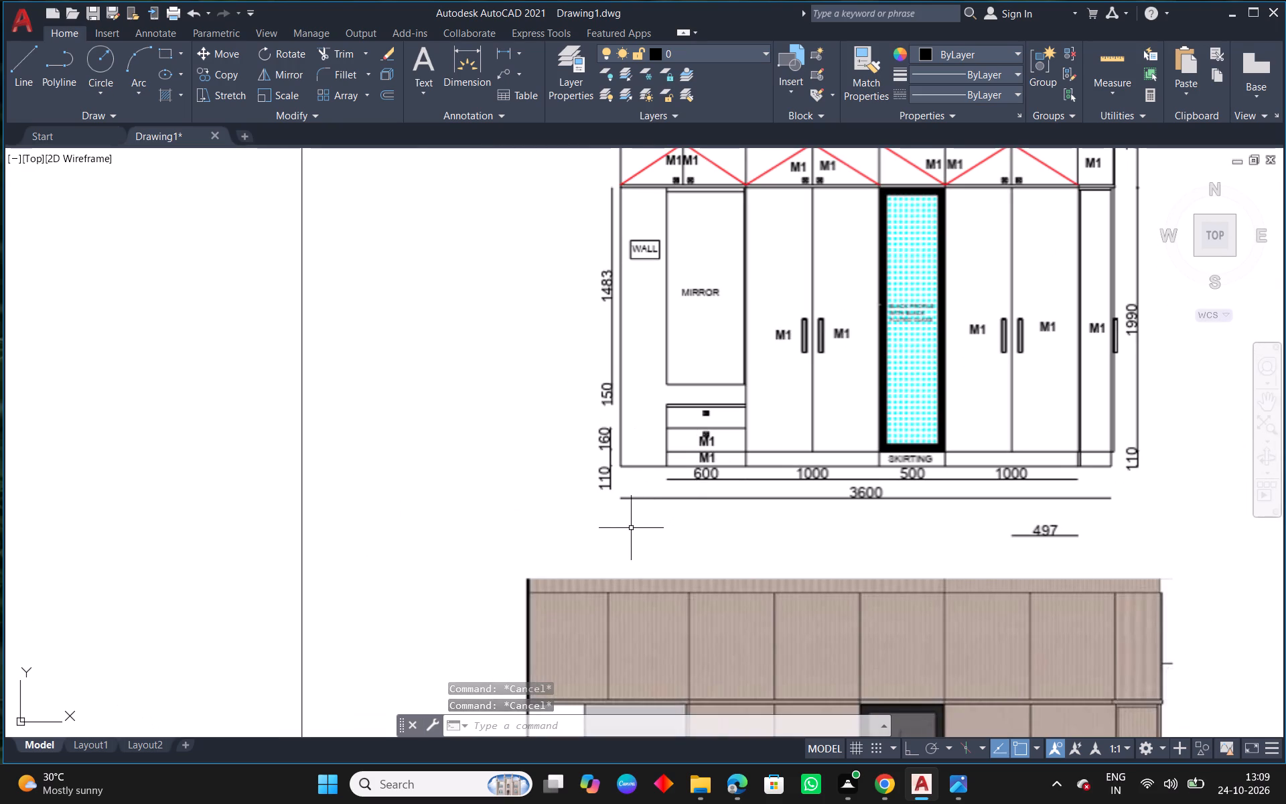
middle_click_drag(629, 529, 883, 253)
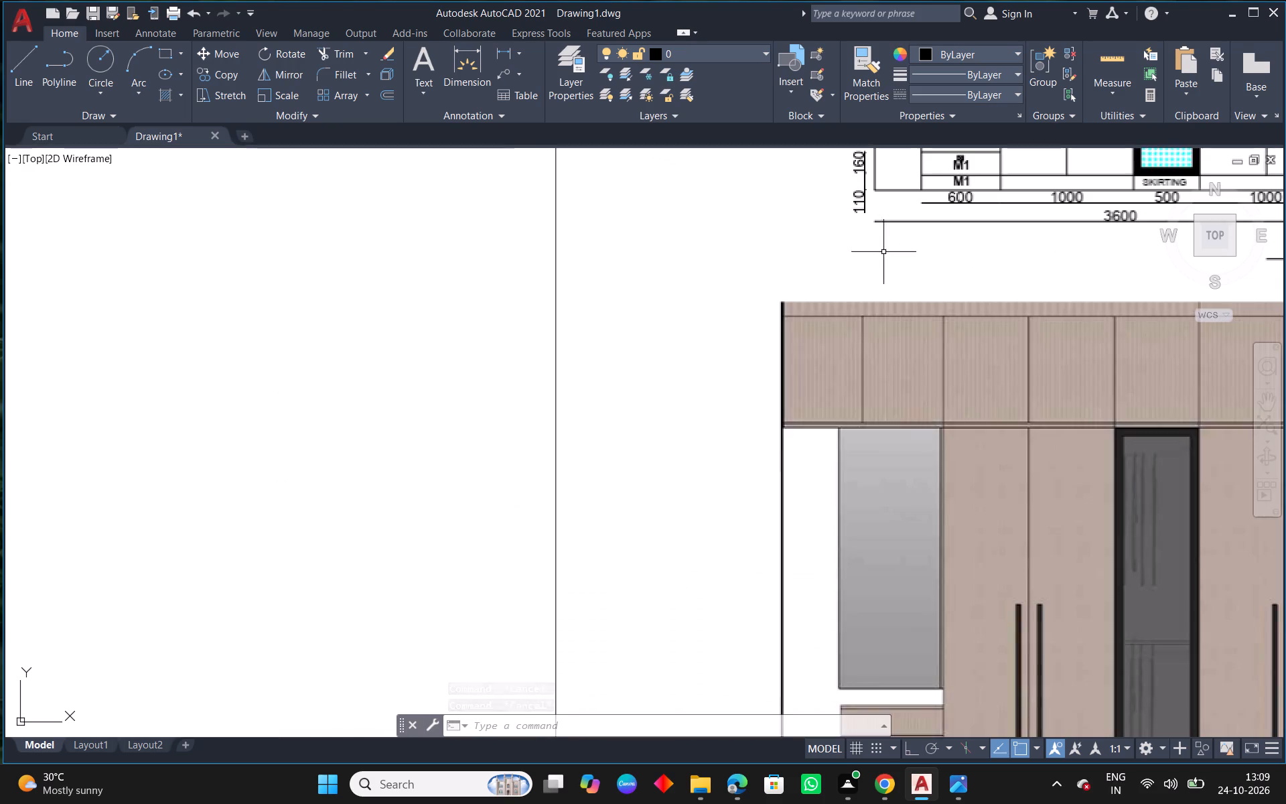
middle_click_drag(451, 529, 899, 310)
scroll(256, 528, "up", 4)
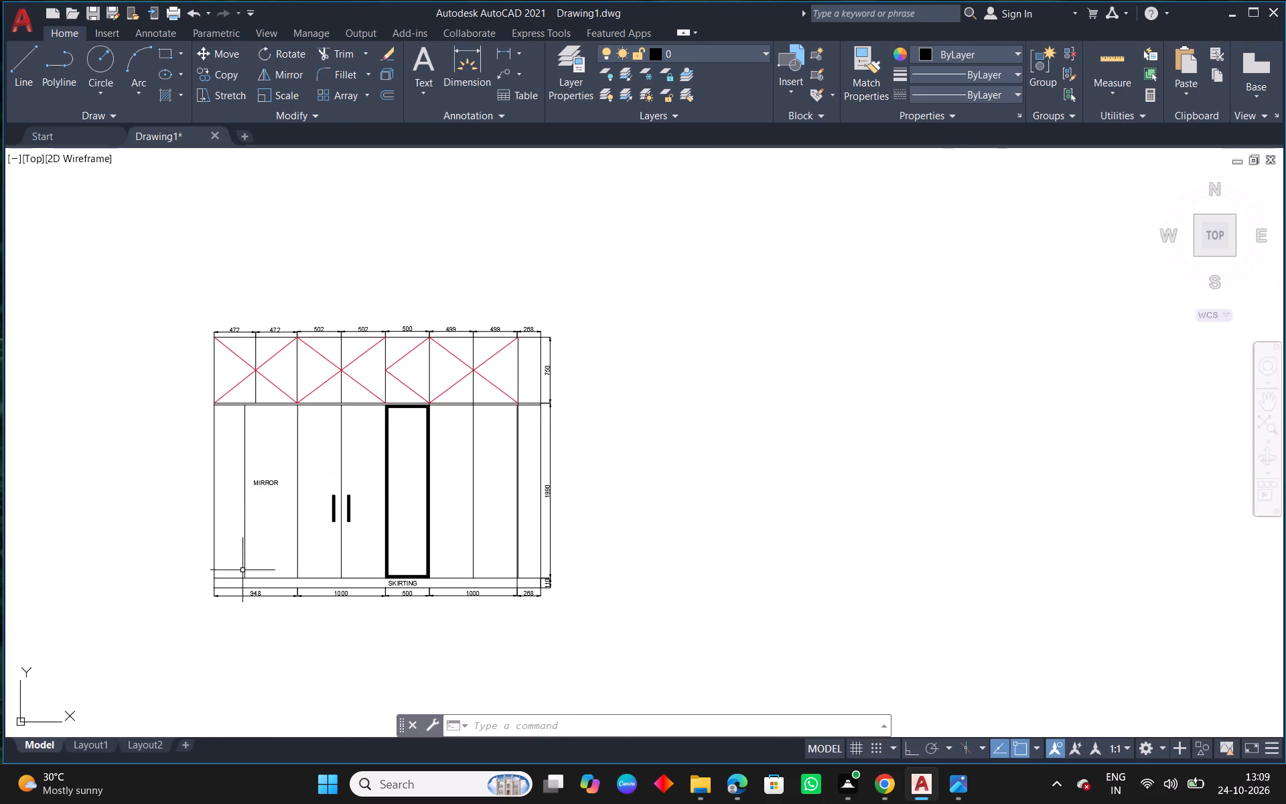
Offset the skirting's top line upward by 160 twice to lay out the two drawers below the mirror.
scroll(241, 574, "up", 2)
middle_click_drag(319, 605, 484, 546)
key("Escape")
type("O 160")
key("Return")
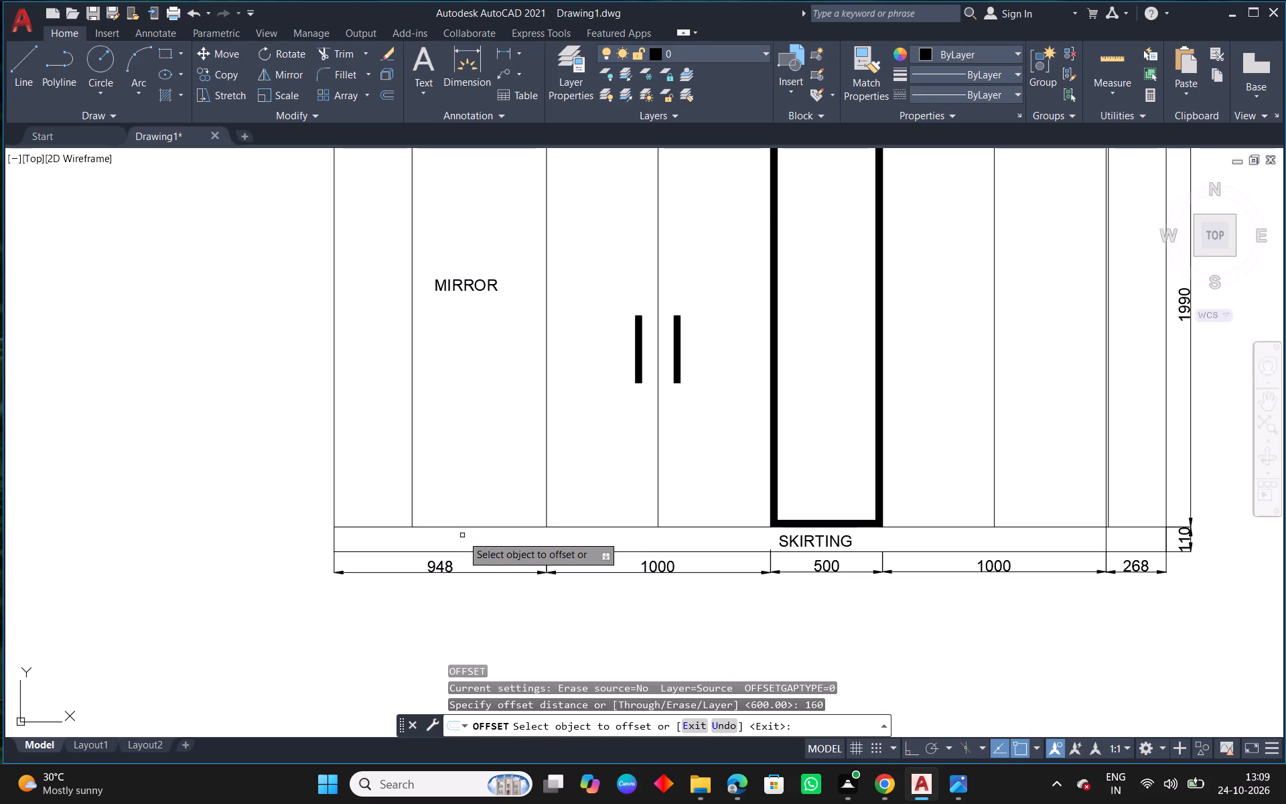
left_click(482, 526)
left_click(479, 474)
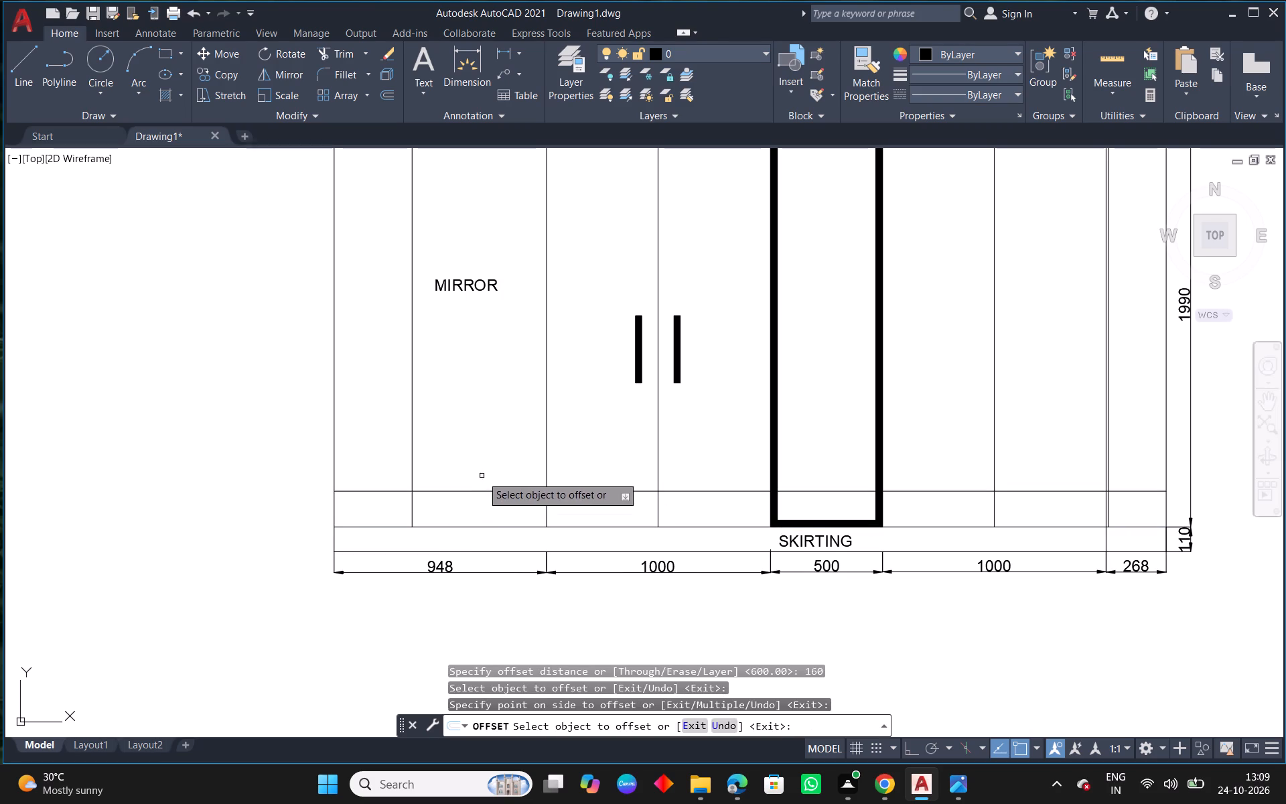
left_click(487, 494)
left_click_drag(485, 491, 485, 478)
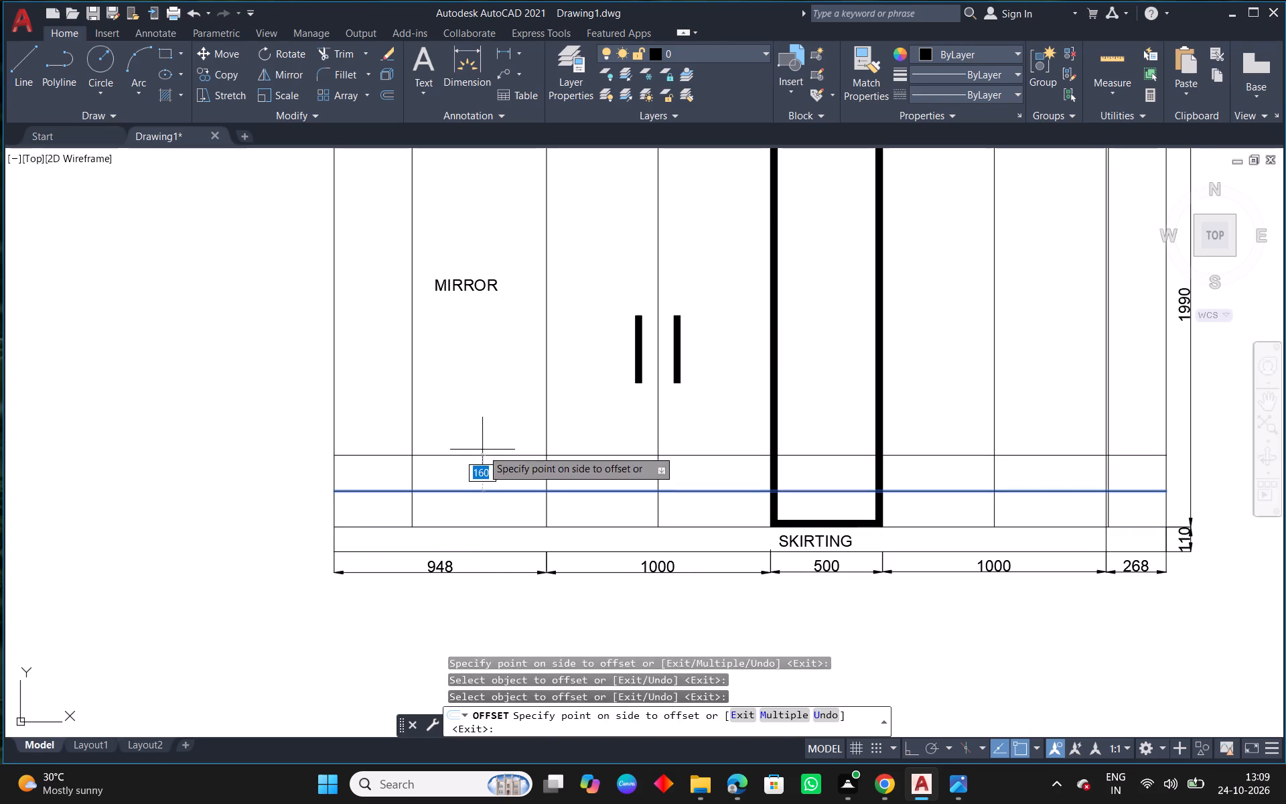
left_click(482, 449)
key("Escape")
Offset the top drawer line upward by 150 to set the mirror's bottom edge.
type("O 150")
key("Return")
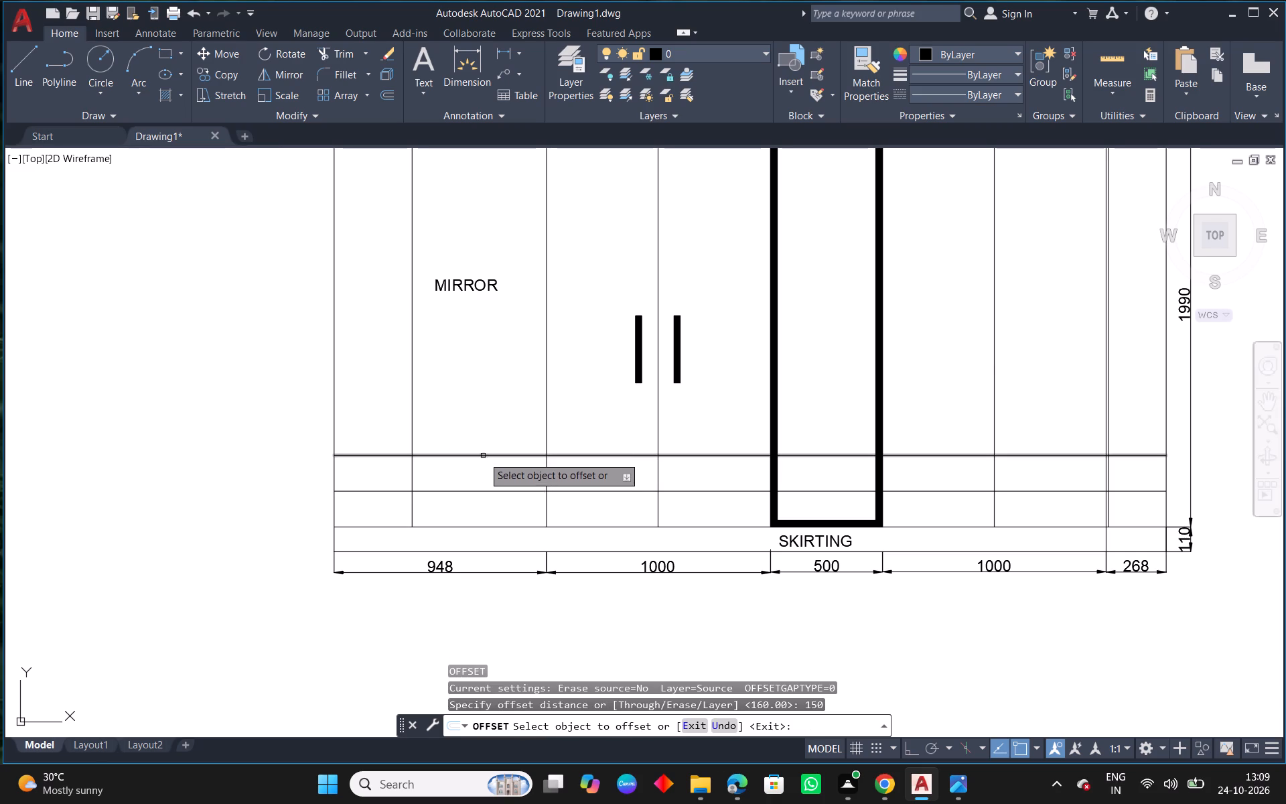
left_click(488, 456)
left_click(488, 425)
key("Escape")
Trim the three new horizontal lines to the mirror bay and erase their leftover segments across the other bays.
type("TR")
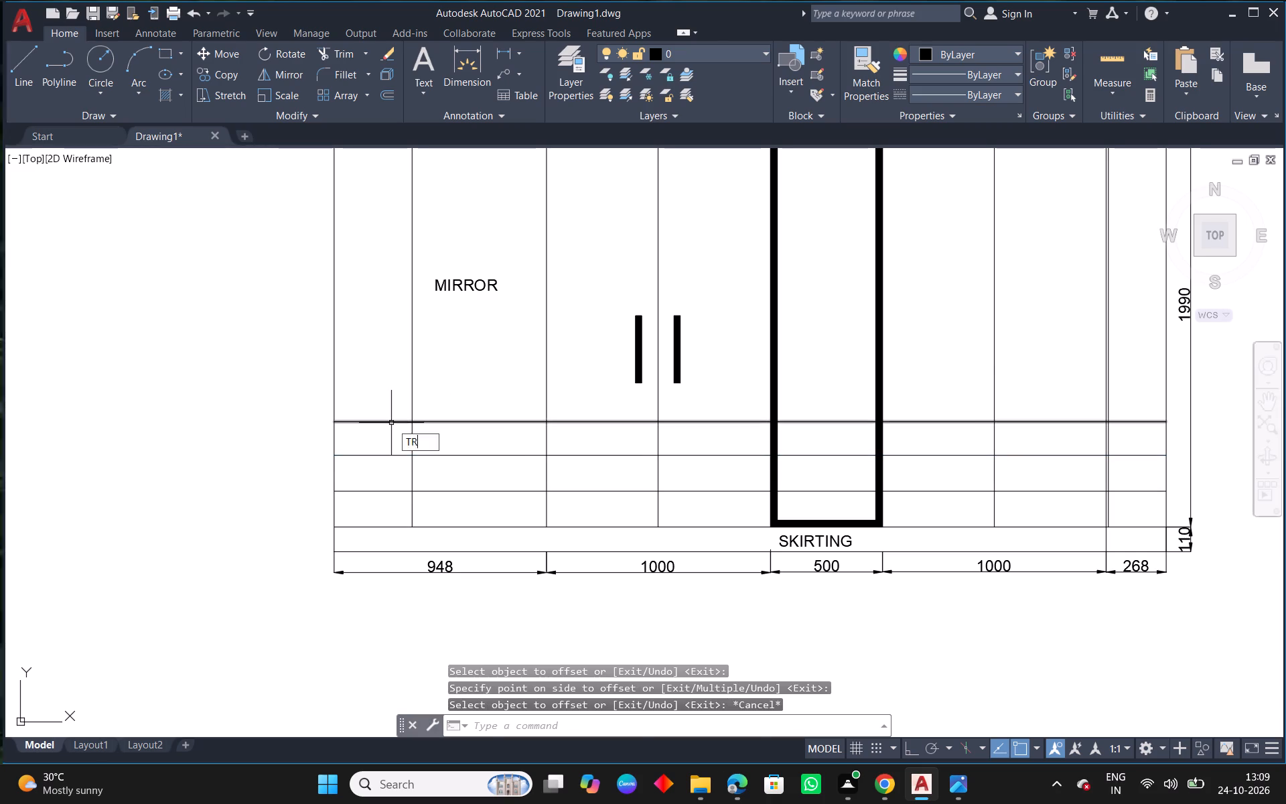
key("space")
key("space")
left_click_drag(384, 397, 376, 510)
left_click_drag(565, 409, 569, 521)
key("Escape")
left_click_drag(709, 378, 696, 529)
key("Escape")
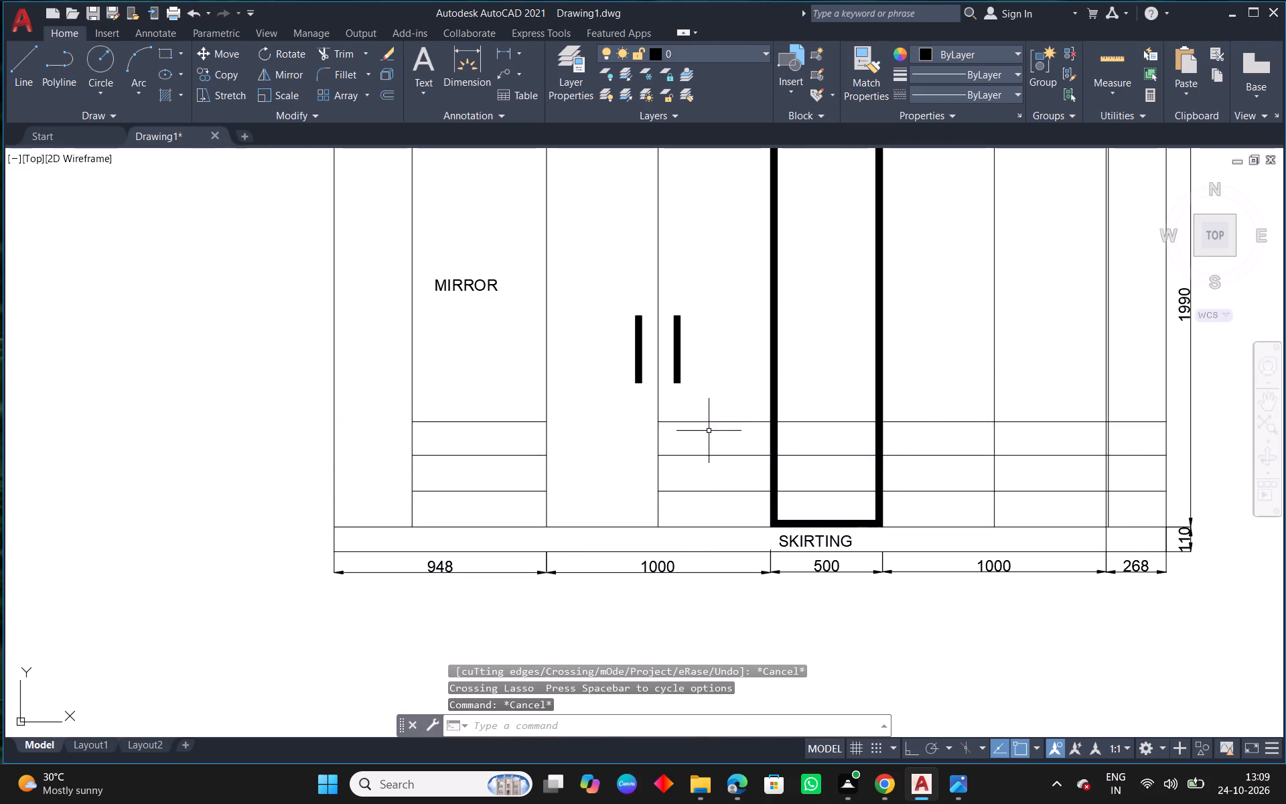
left_click_drag(721, 403, 703, 475)
left_click(695, 510)
key("Delete")
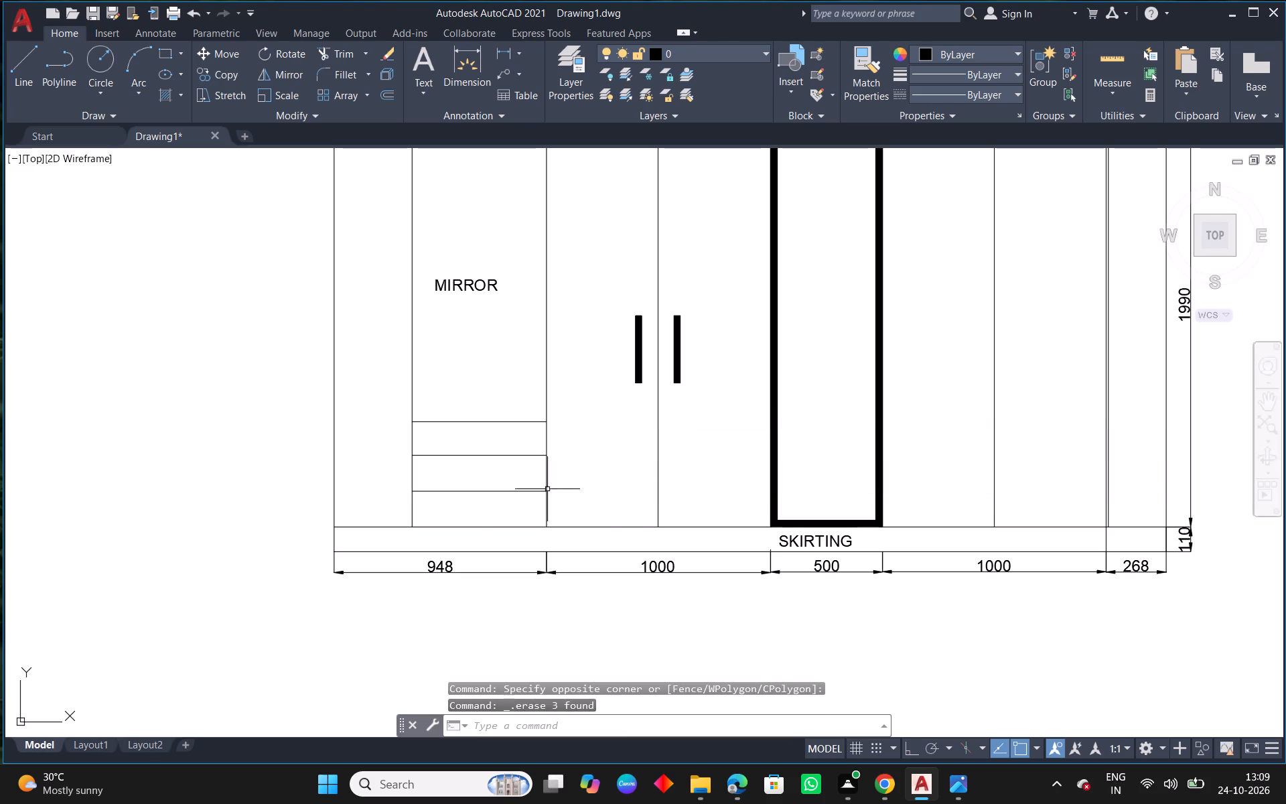
key("Escape")
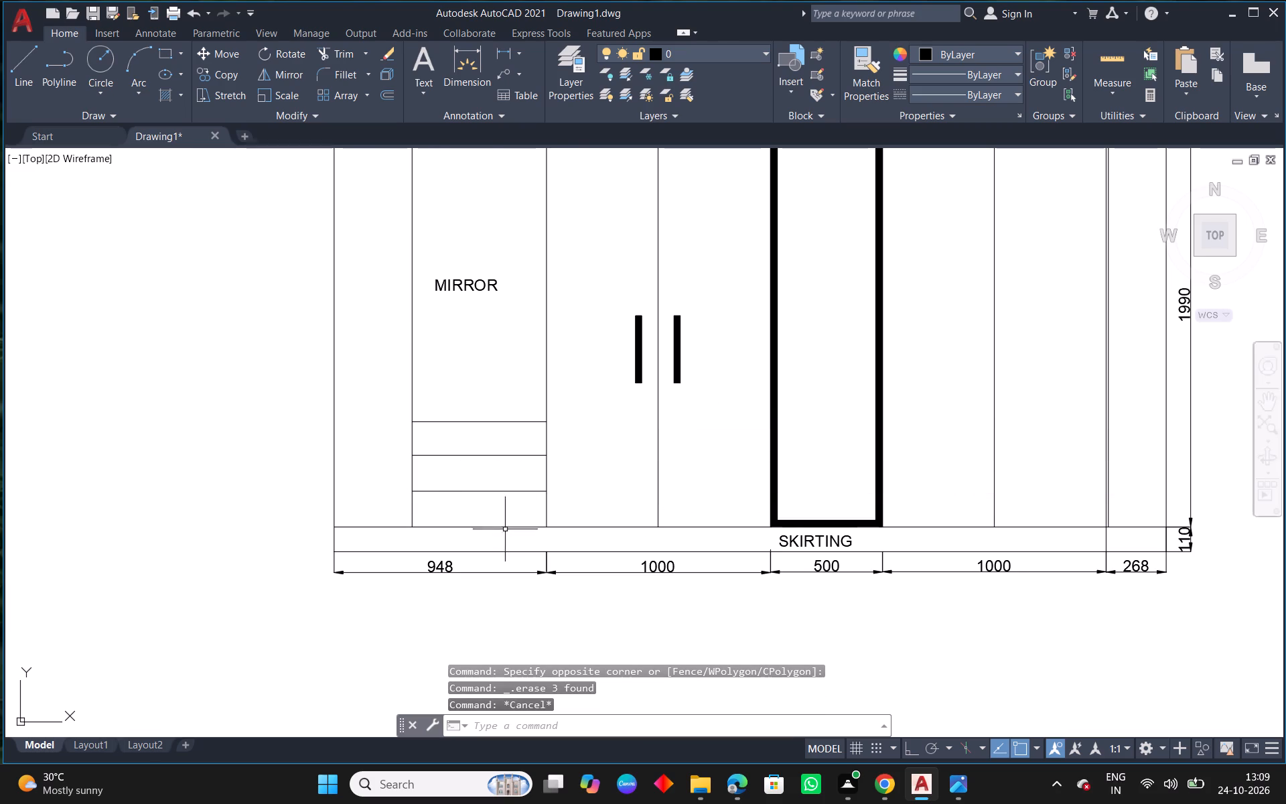
Draw a small, thin horizontal rectangle as the handle near the top of the lower drawer.
scroll(506, 524, "up", 2)
type("REC")
key("space")
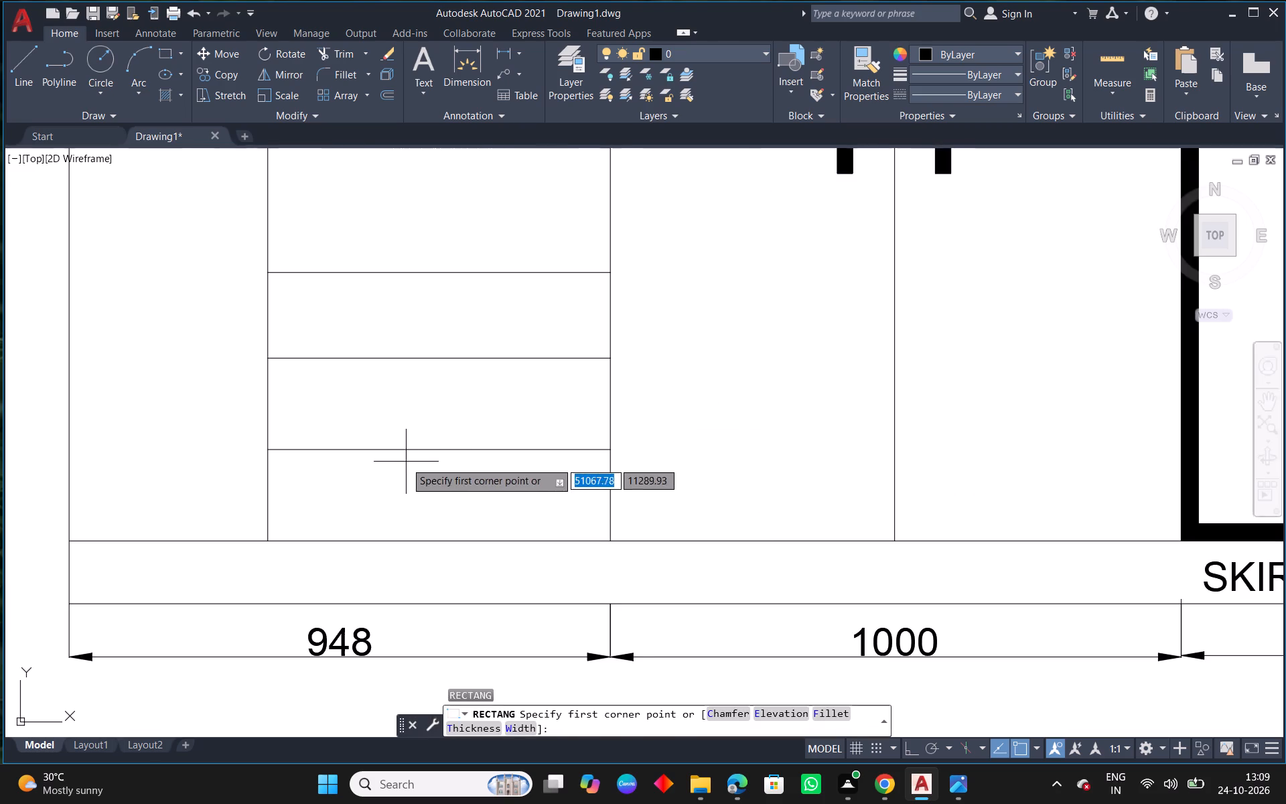
left_click(402, 470)
left_click(492, 483)
right_click(388, 385)
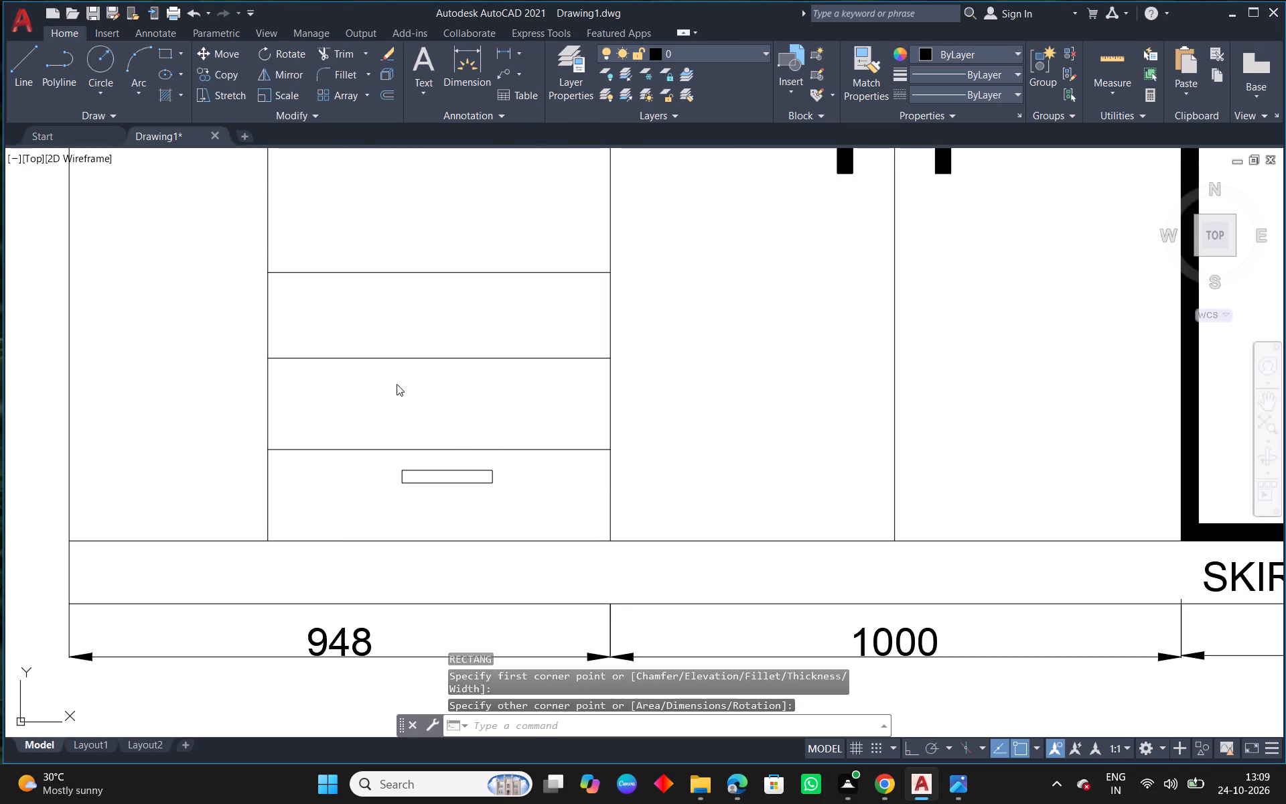
left_click(438, 395)
key("Escape")
Copy the handle rectangle straight up into the upper drawer.
left_click(423, 484)
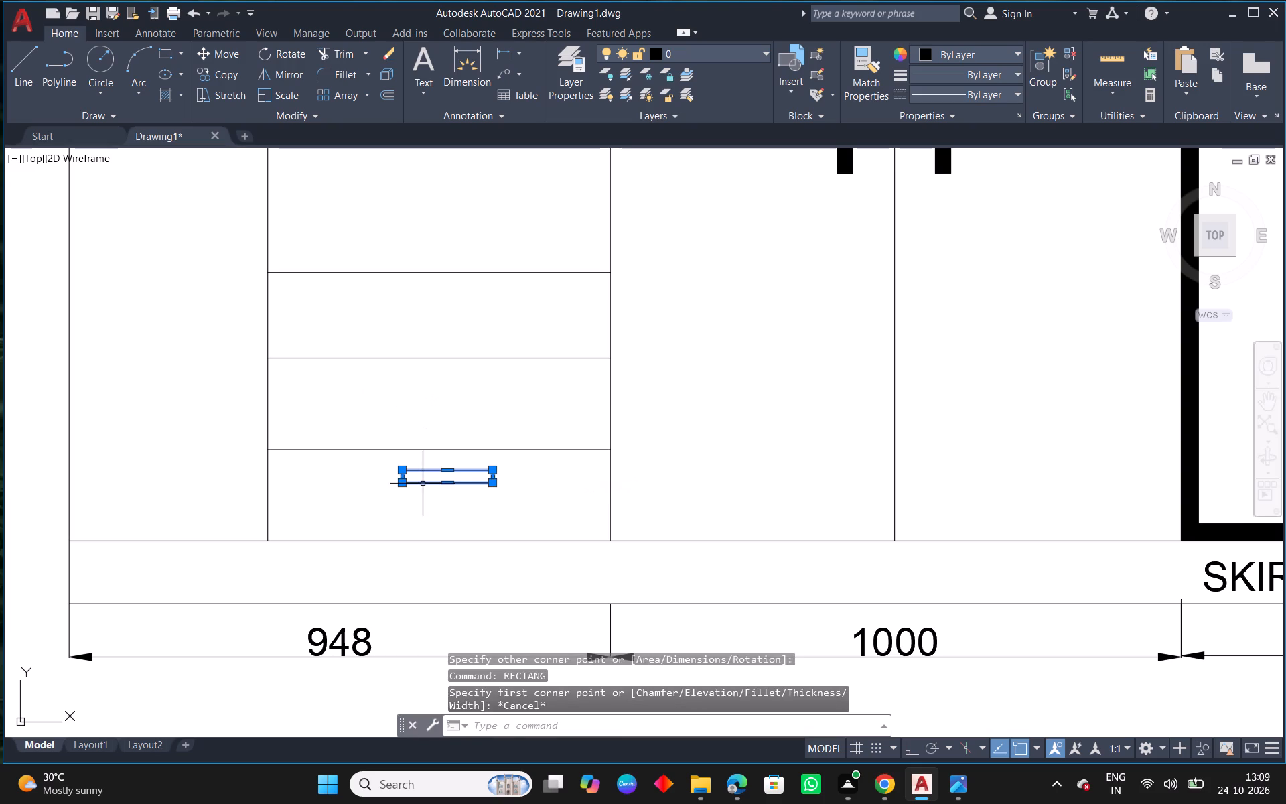
type("CO")
key("space")
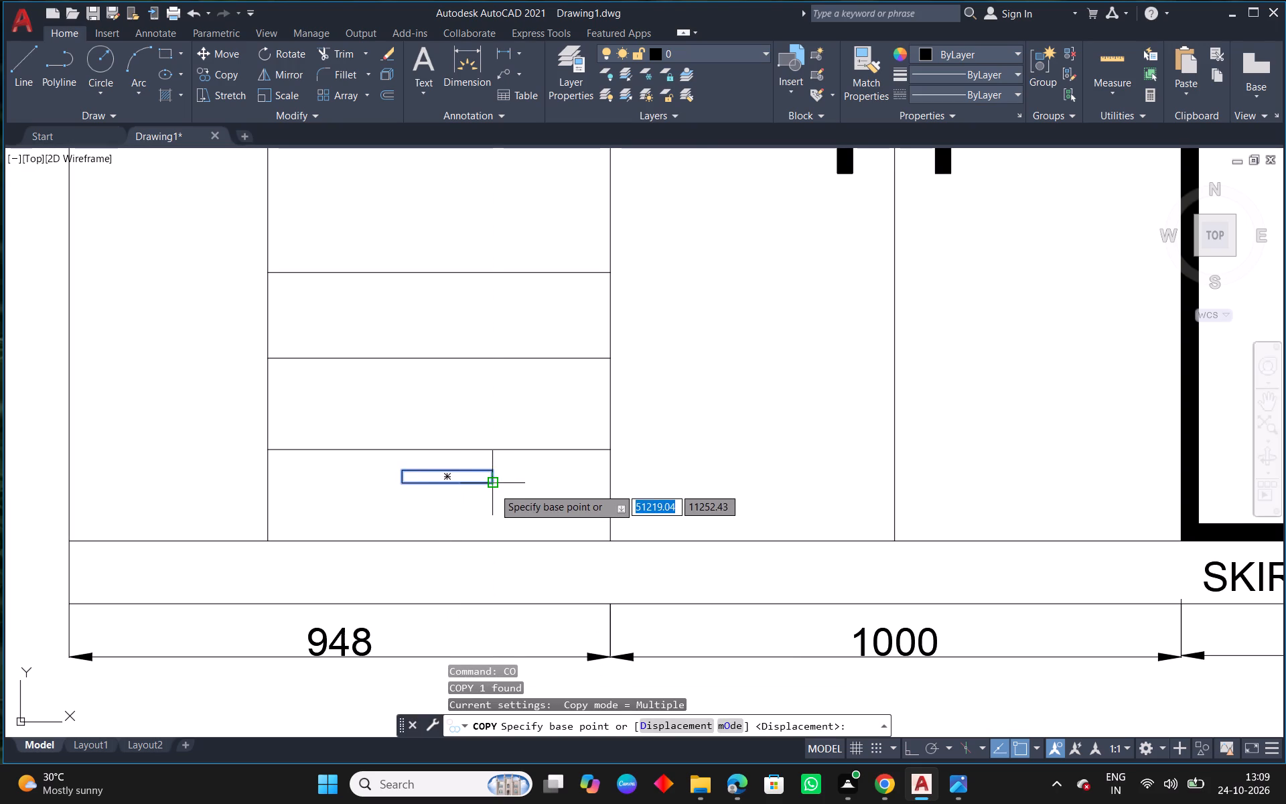
left_click(494, 488)
left_click(491, 393)
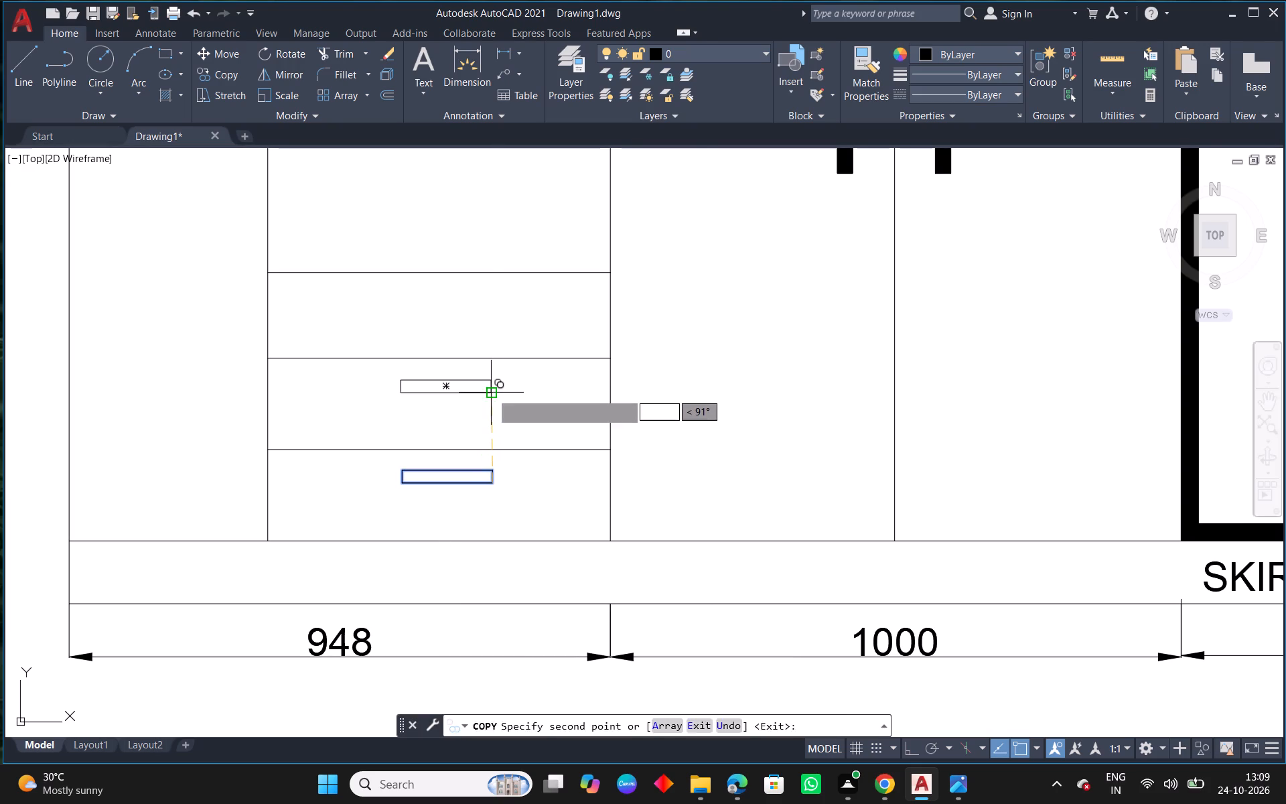
key("Escape")
Hatch the inside of both drawer handle rectangles.
middle_click_drag(483, 393, 496, 500)
scroll(496, 500, "down", 1)
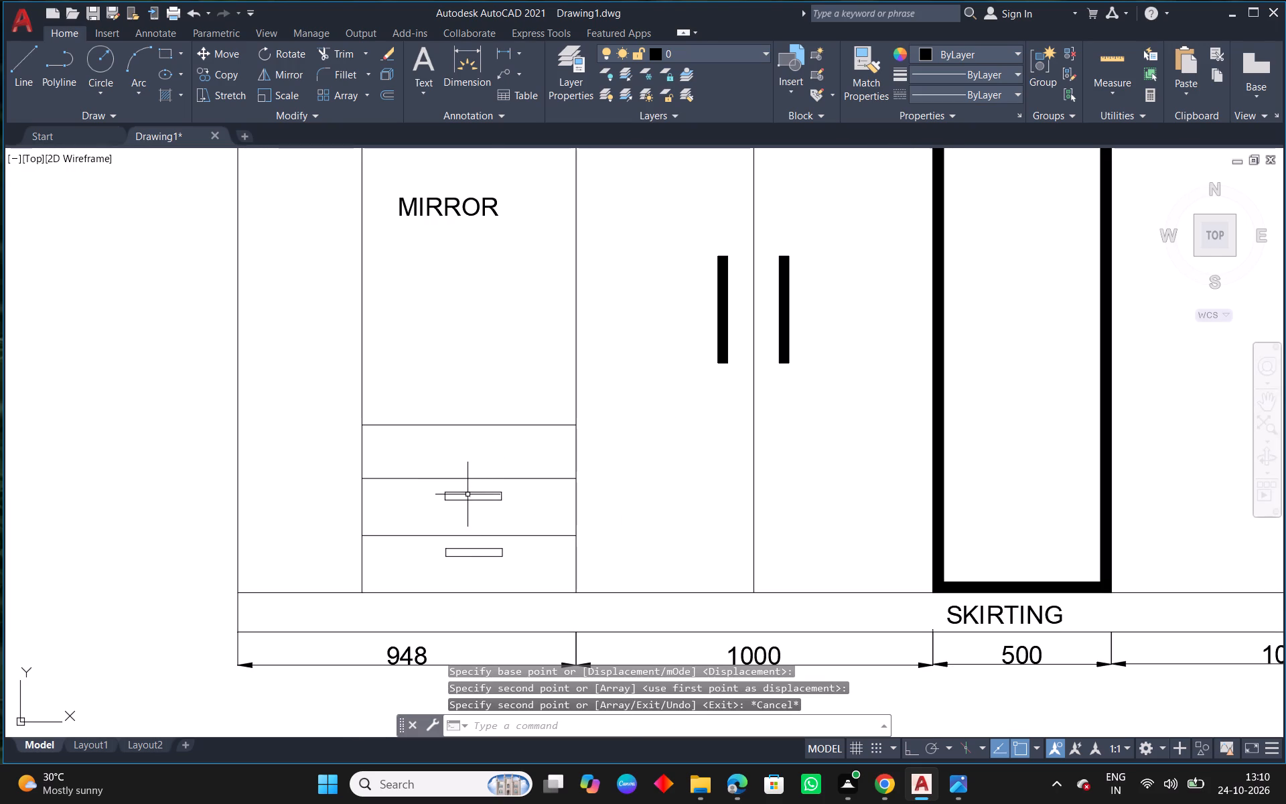
type("H")
key("space")
left_click(474, 494)
left_click(478, 554)
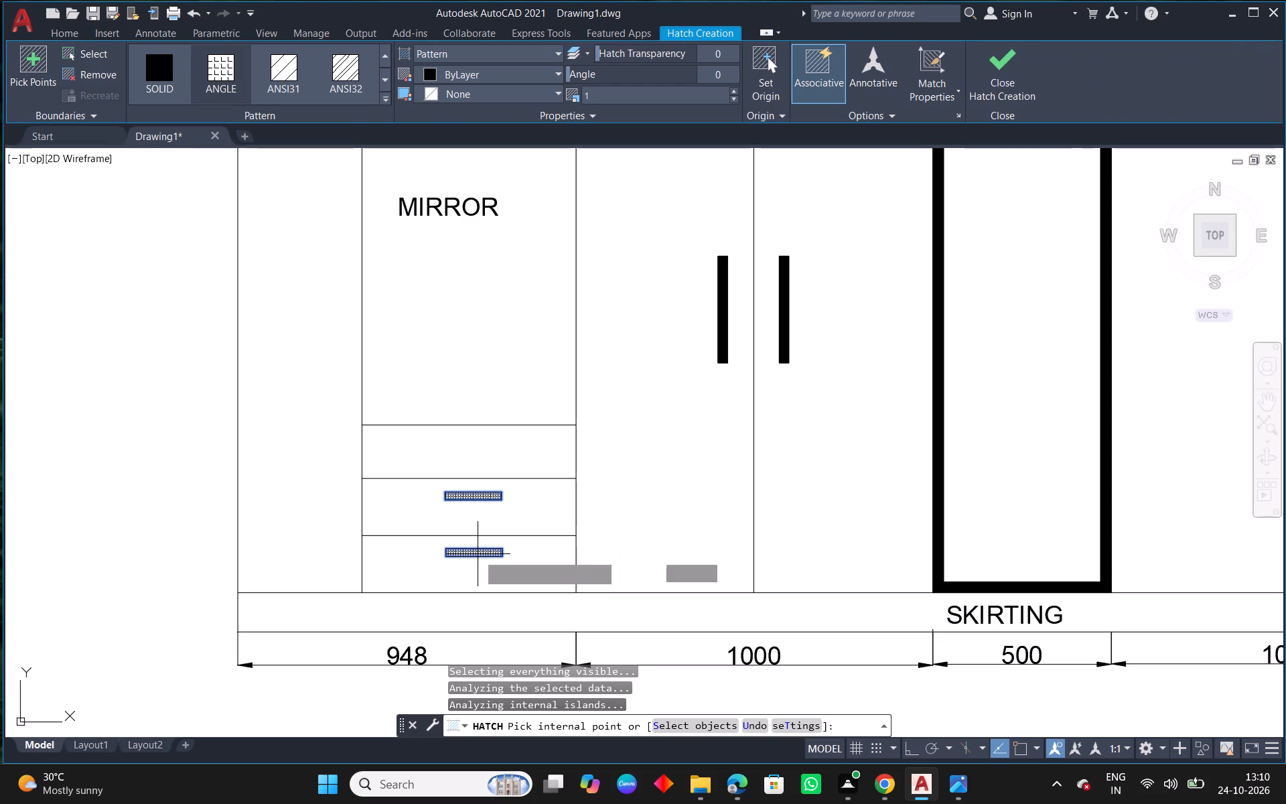
key("Escape")
Change the drawer handles' hatch type to Solid.
scroll(480, 555, "up", 1)
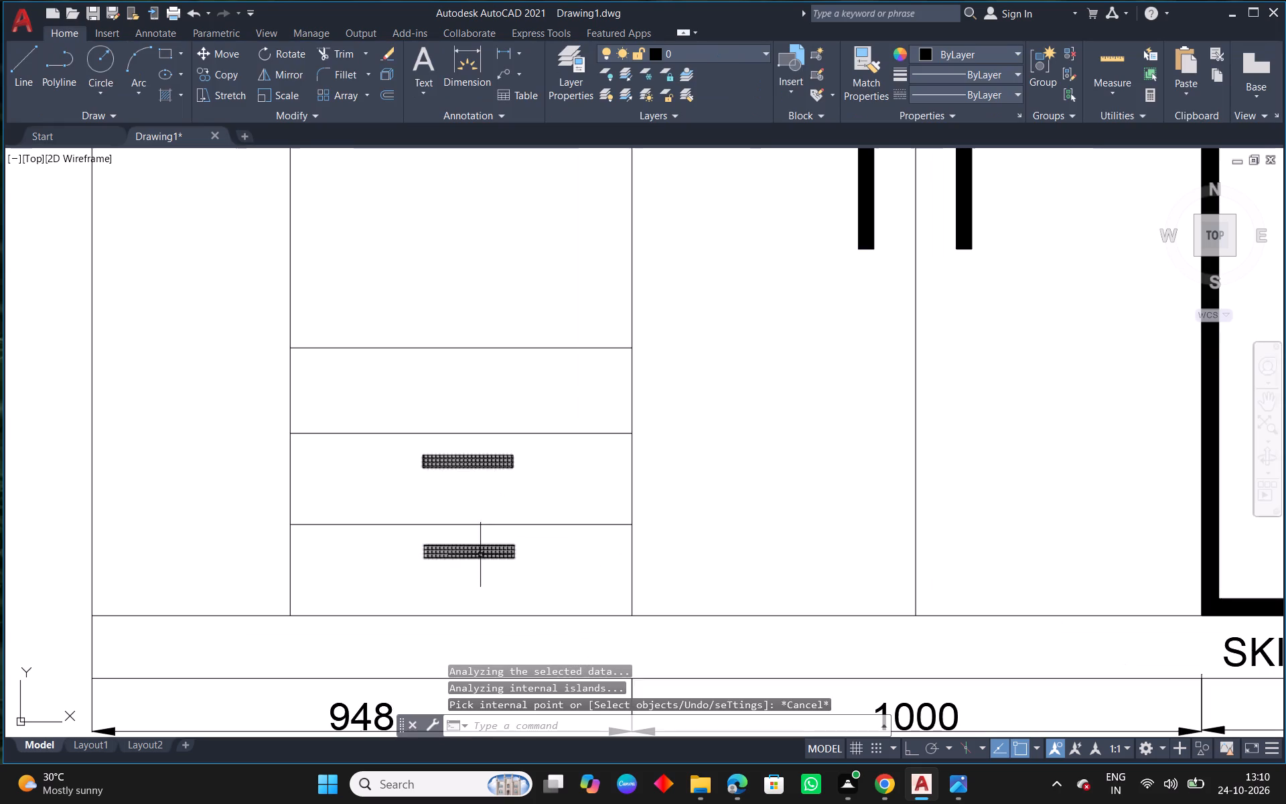
left_click(483, 553)
left_click(488, 60)
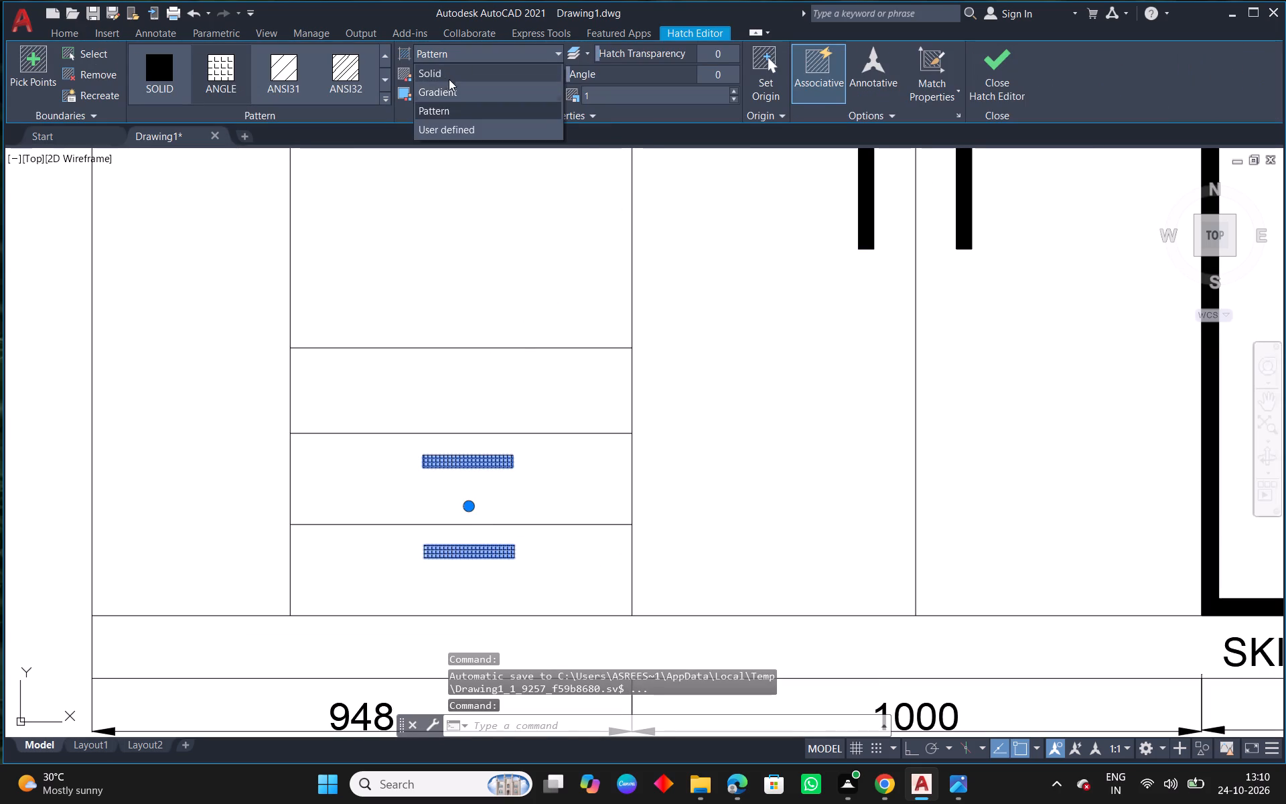
left_click(445, 77)
key("Escape")
Trim the mirror bay's outer vertical line within the gap between the mirror and the drawers.
scroll(585, 531, "down", 2)
scroll(470, 482, "up", 1)
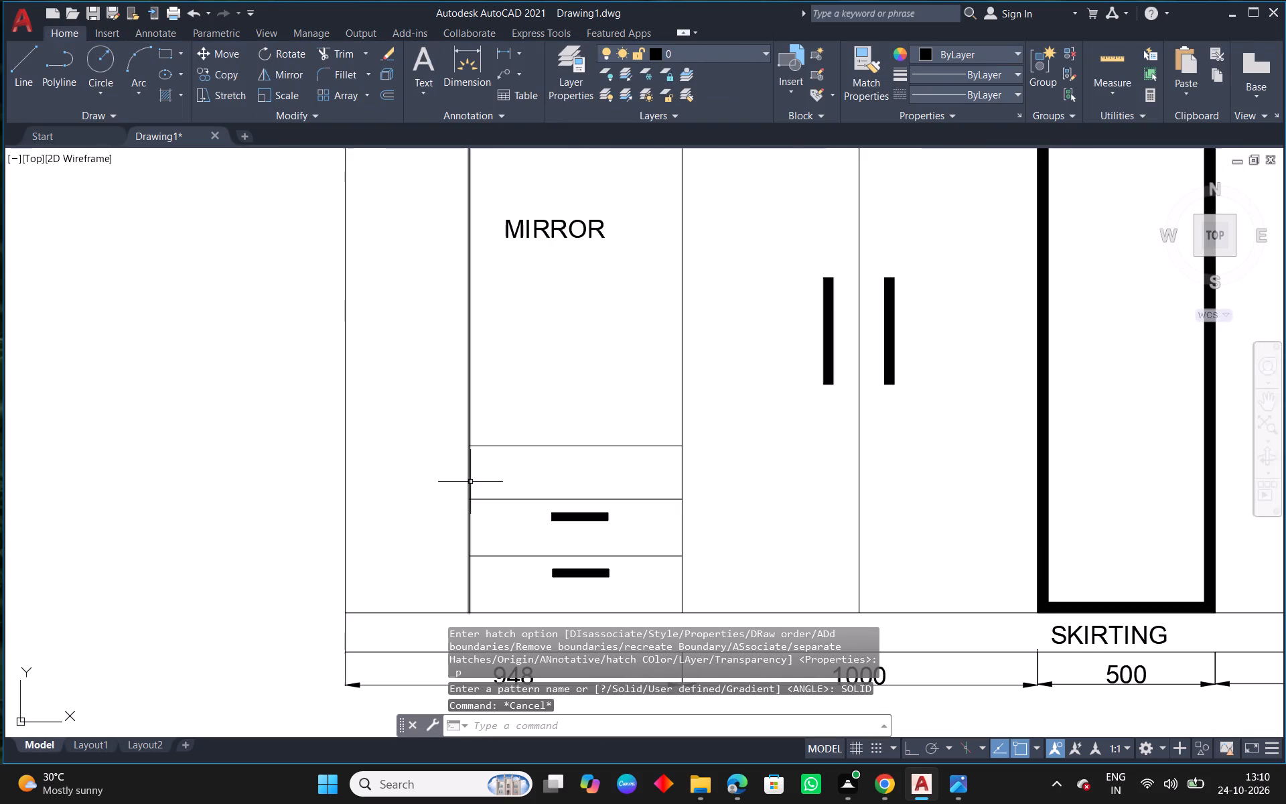
type("TR")
key("space")
left_click_drag(463, 485, 489, 478)
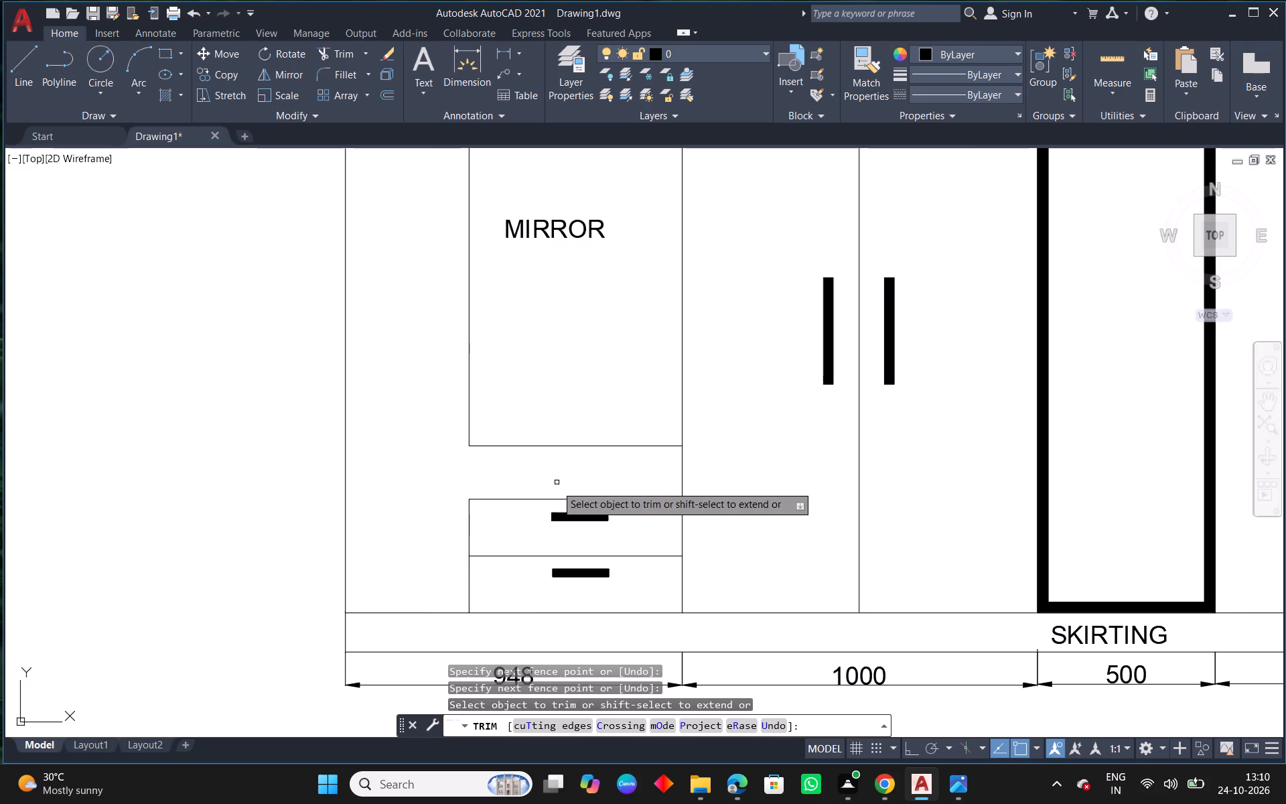
scroll(556, 503, "down", 2)
key("Escape")
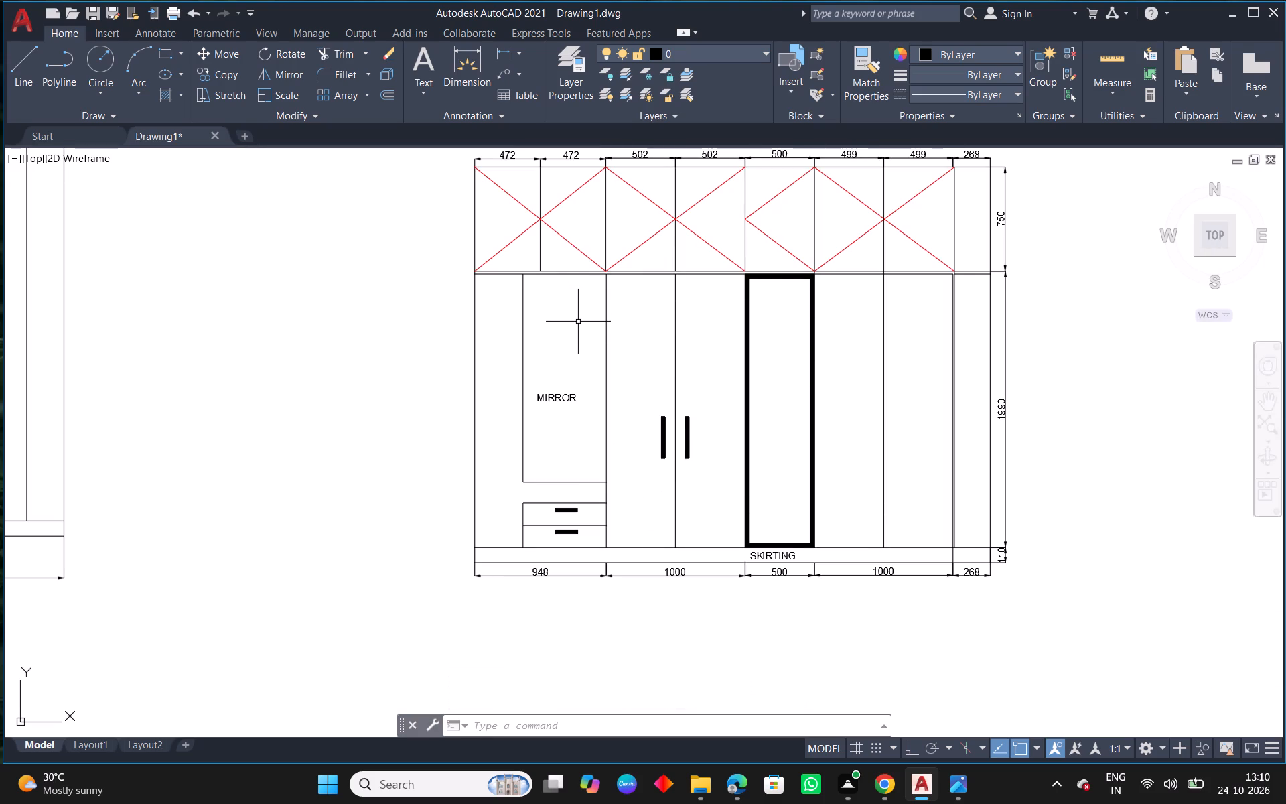
key("Escape")
key("Escape")
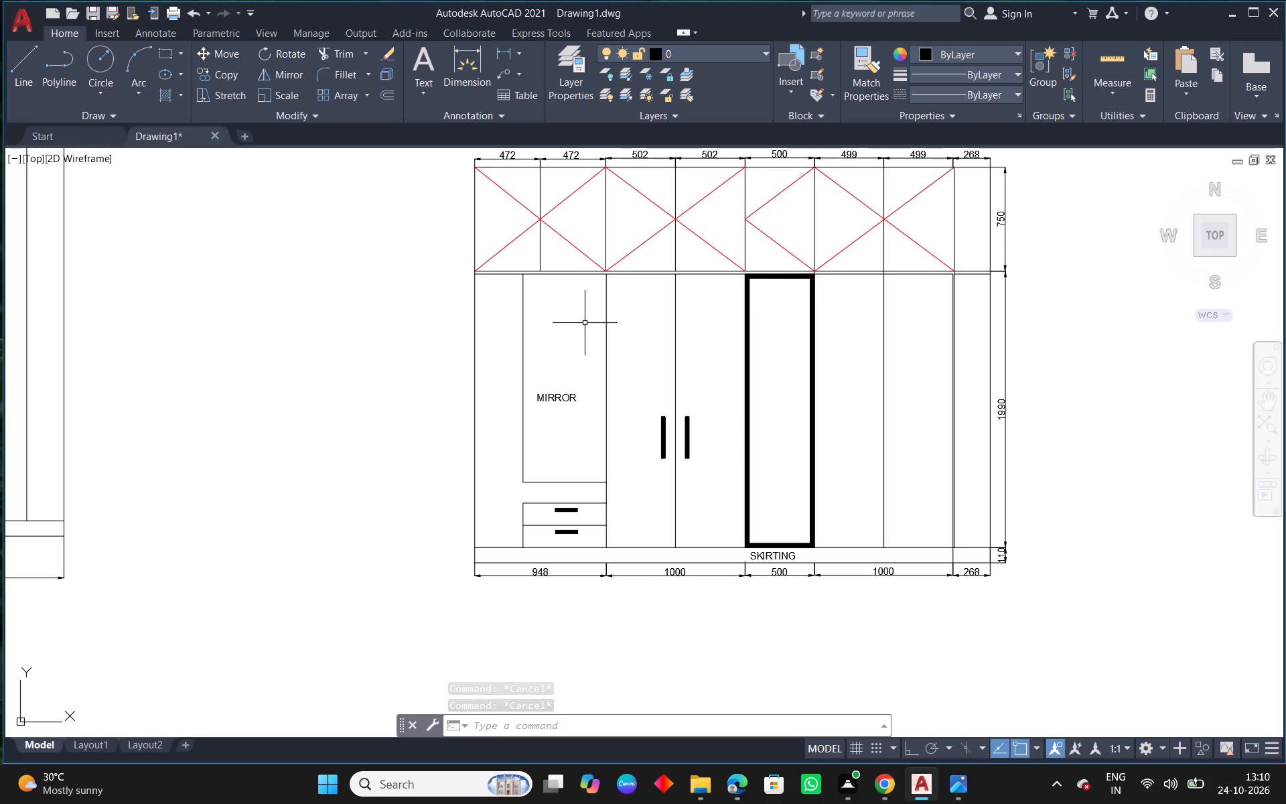
Return to the reference elevation sheet to check the outer view.
scroll(579, 432, "down", 3)
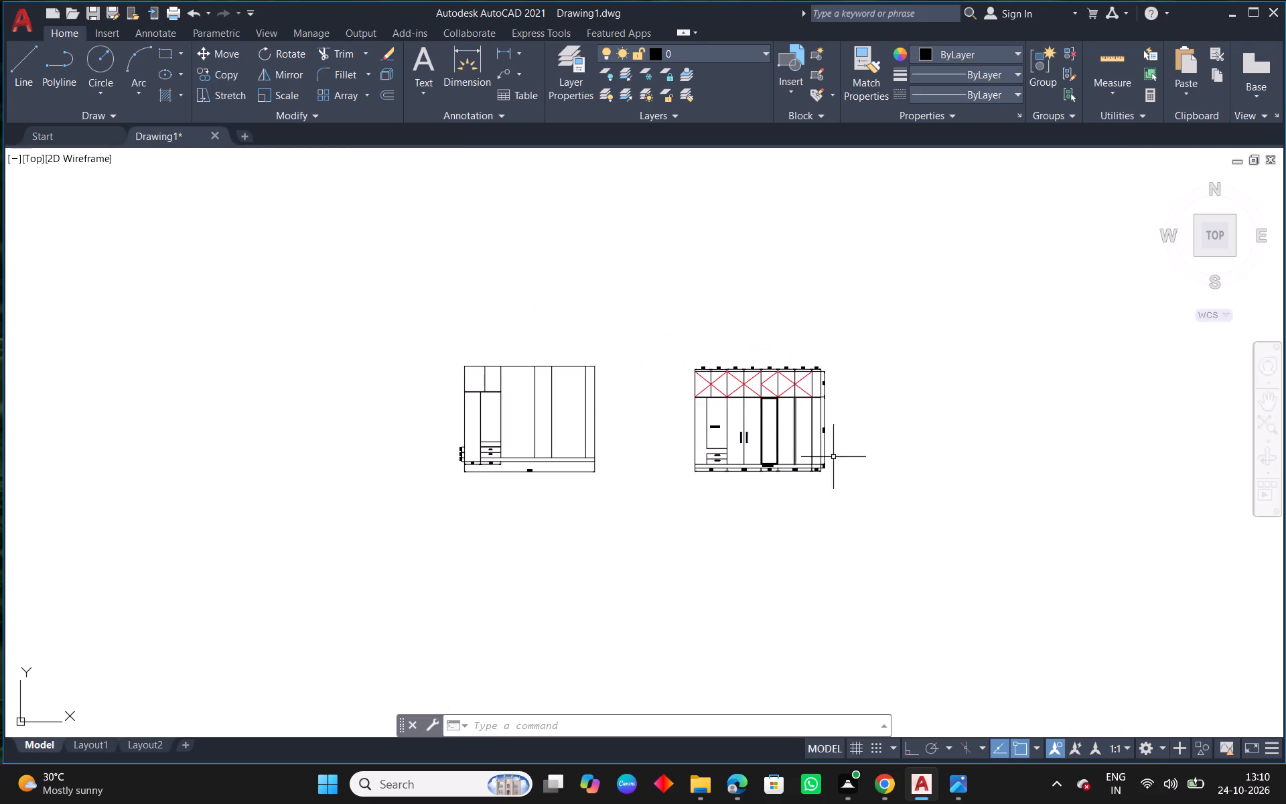
middle_click_drag(1004, 470, 501, 519)
scroll(502, 519, "down", 3)
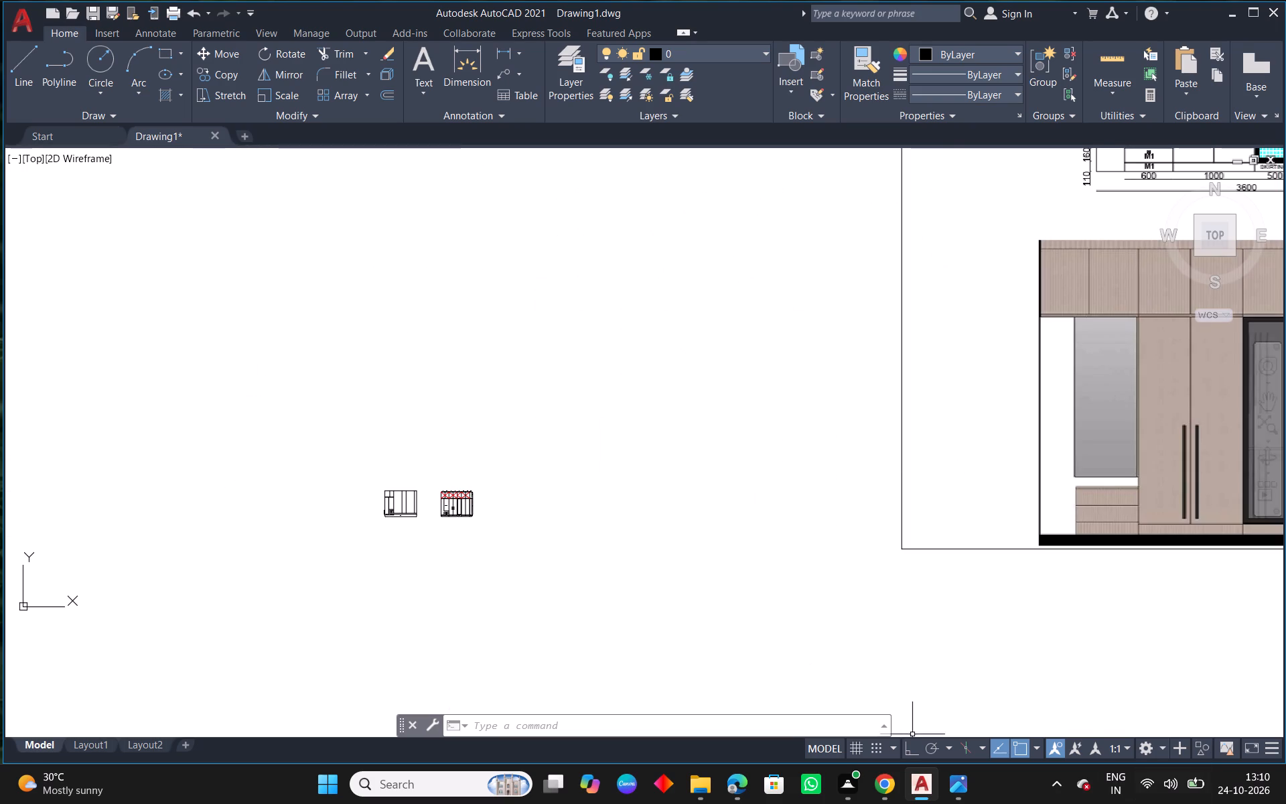
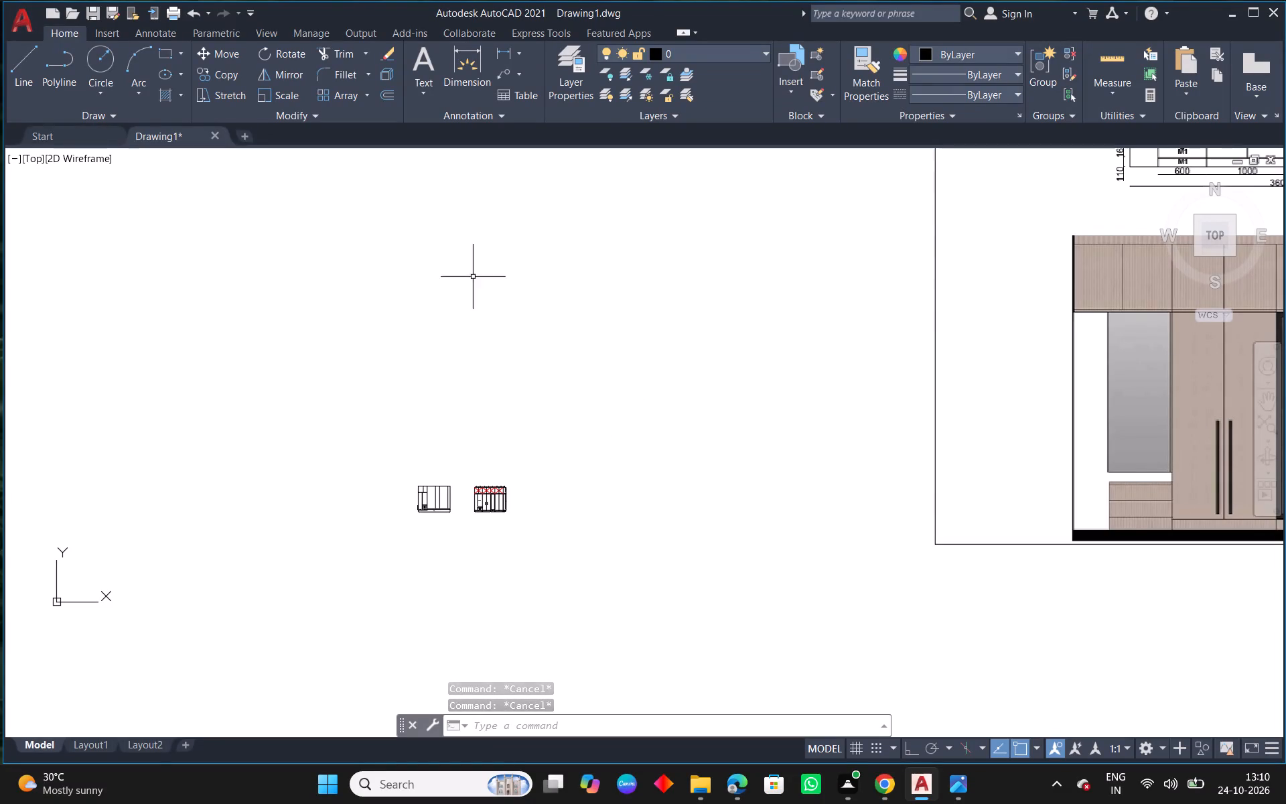
Examine the outer view on the MBR wardrobe reference sheet for details around the mirror bay.
scroll(484, 515, "up", 3)
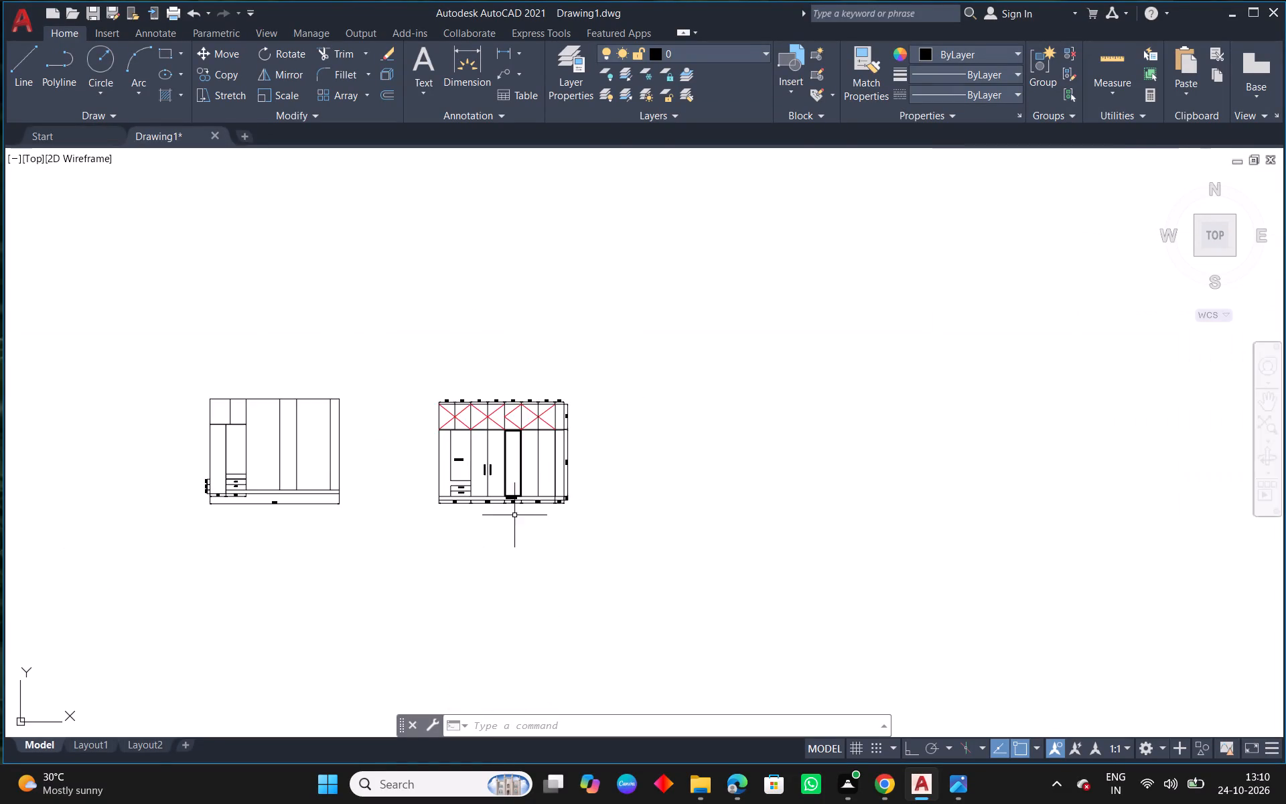
scroll(516, 515, "up", 4)
middle_click_drag(645, 477, 575, 479)
scroll(574, 489, "down", 2)
scroll(635, 498, "down", 5)
middle_click_drag(875, 535, 725, 543)
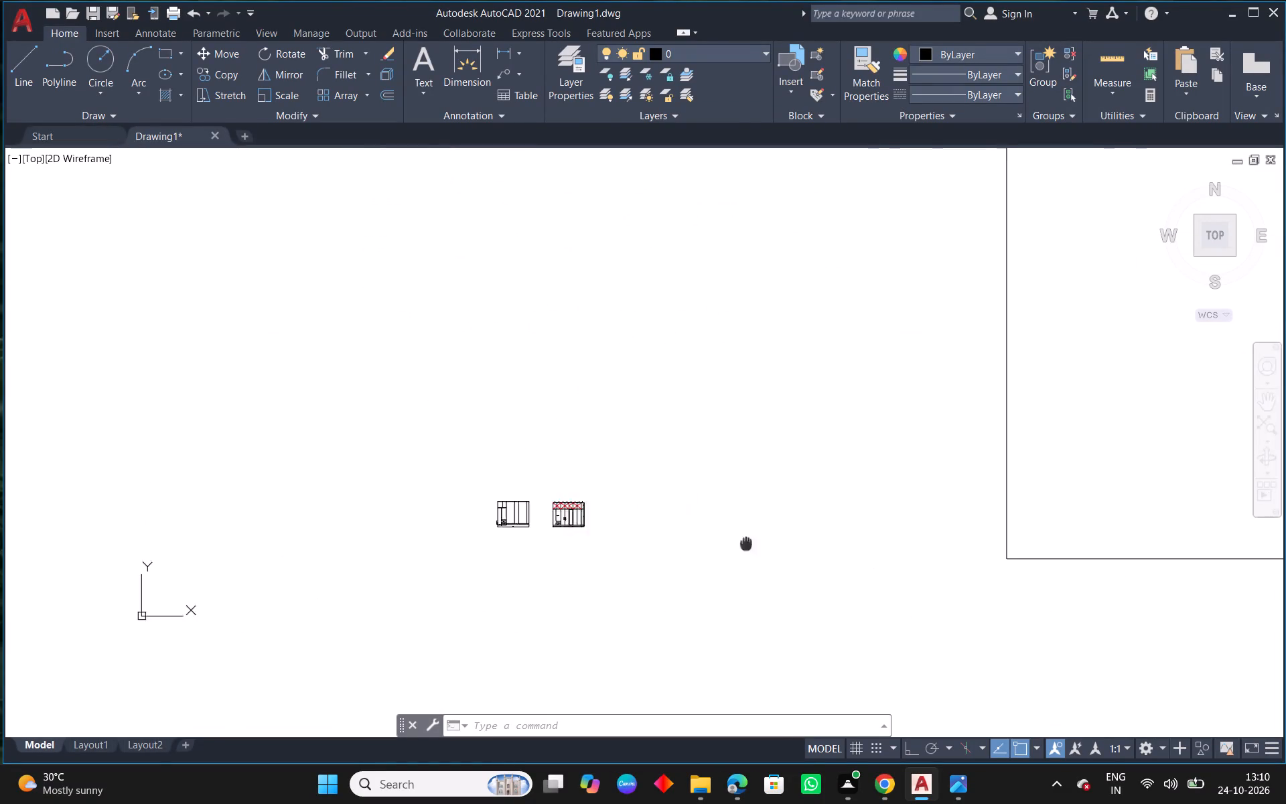
middle_click_drag(725, 543, 594, 569)
scroll(629, 567, "down", 3)
middle_click_drag(887, 564, 823, 555)
scroll(666, 409, "up", 4)
middle_click_drag(760, 583, 730, 267)
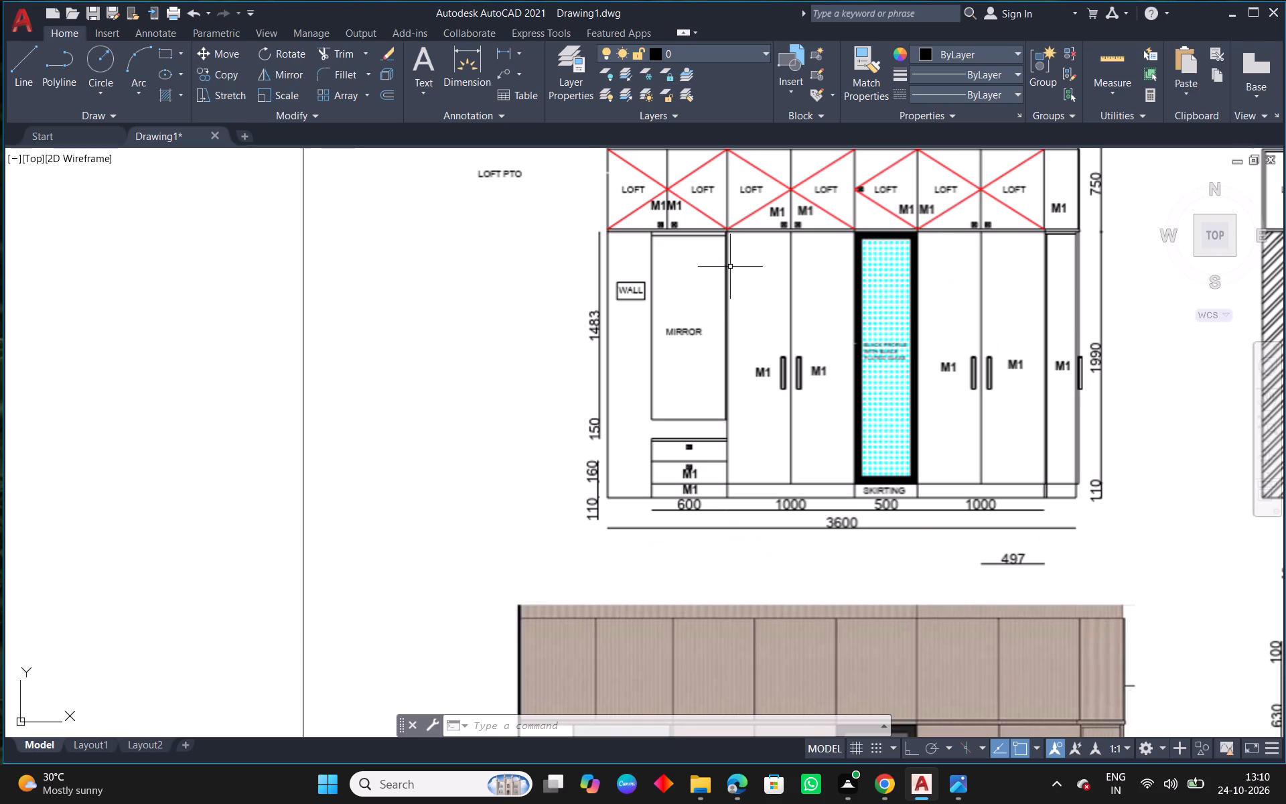
Offset the horizontal line at the top of the mirror bay 30 downward in the redrawn elevation.
scroll(731, 328, "down", 3)
middle_click_drag(334, 513, 660, 431)
scroll(801, 431, "up", 3)
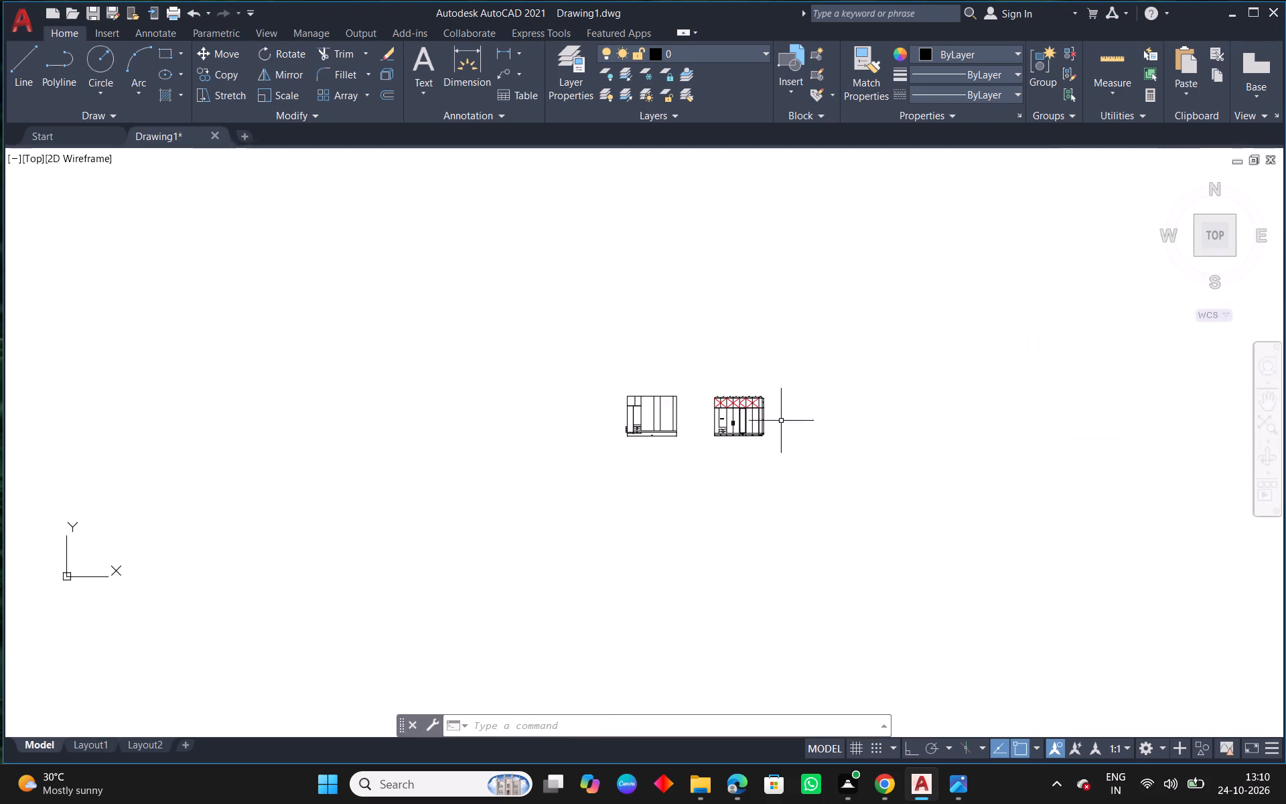
scroll(708, 421, "up", 6)
type("O 30")
key("Return")
scroll(784, 367, "up", 2)
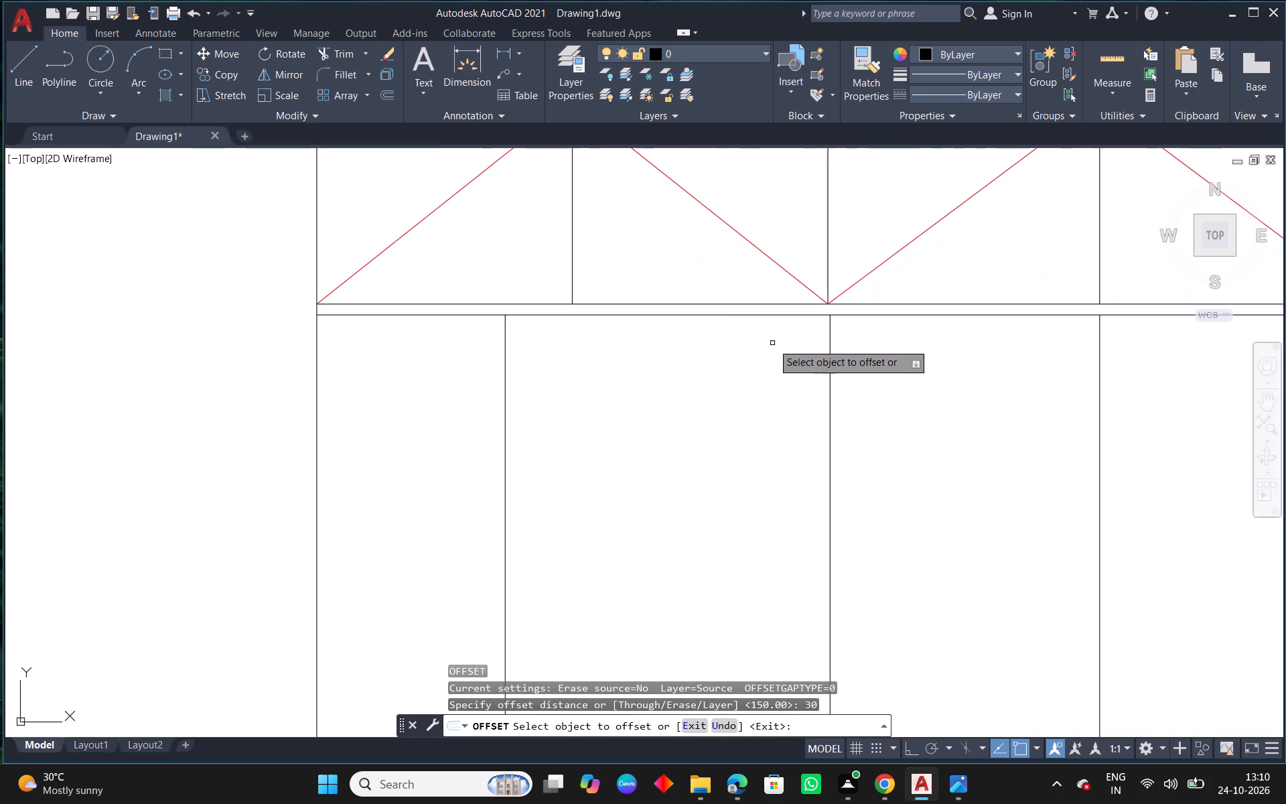
left_click_drag(740, 315, 738, 326)
left_click(712, 397)
key("Escape")
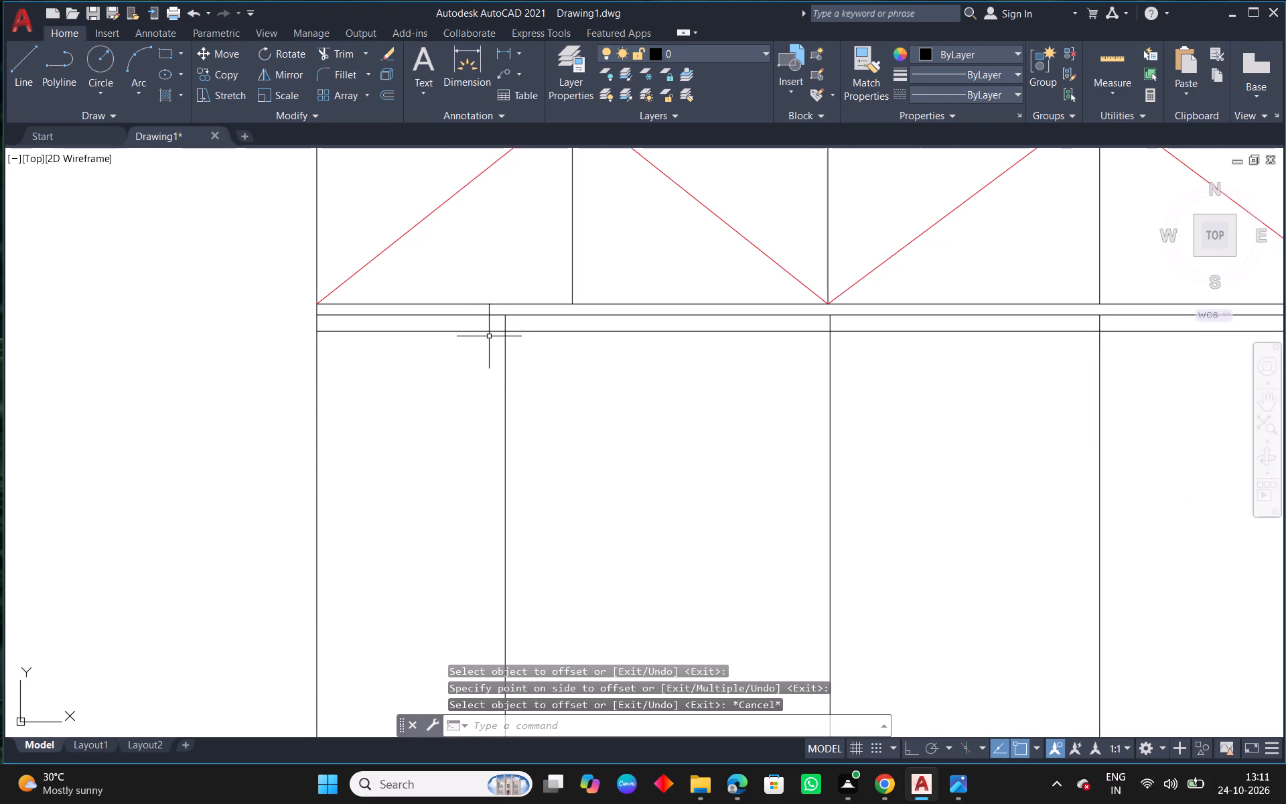
Trim the offset line to the mirror bay's width and delete its leftover segment across the doors.
key("t")
key("r")
key("space")
key("space")
left_click(495, 331)
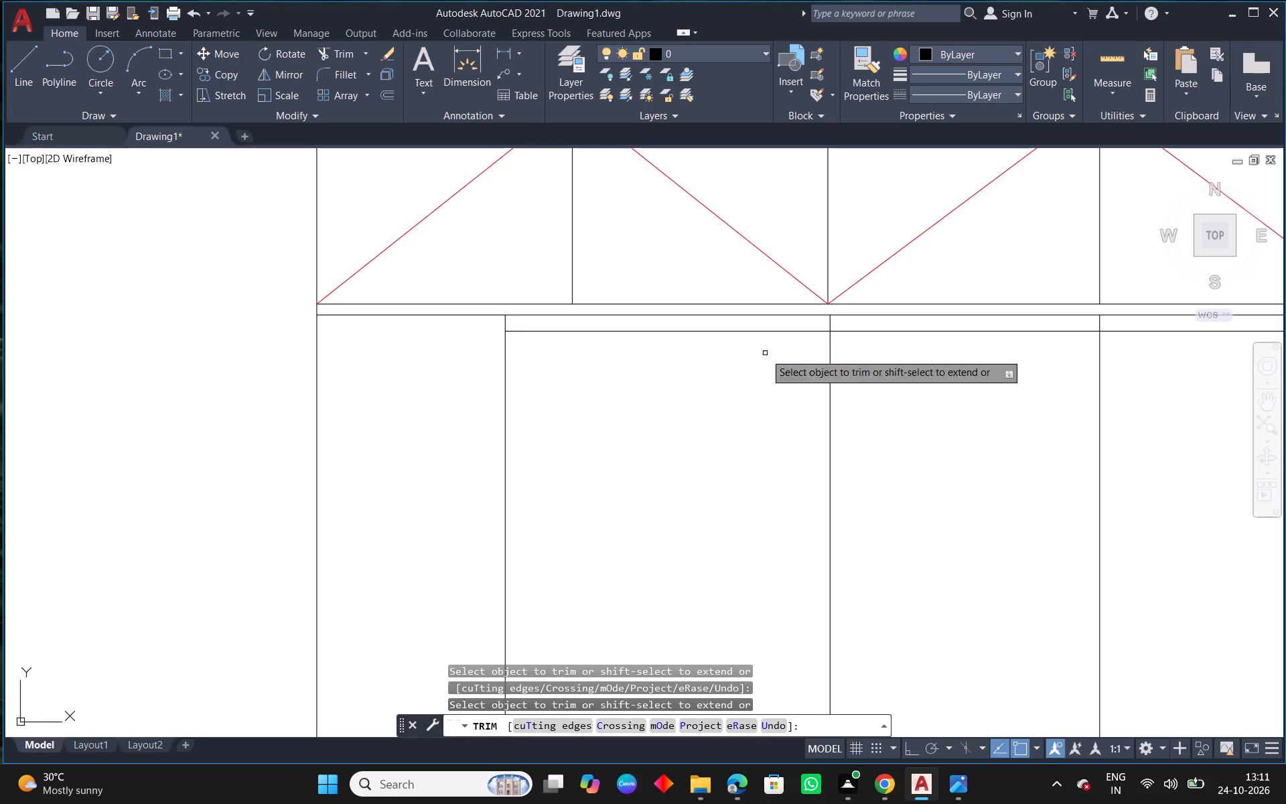
left_click(853, 331)
key("Escape")
middle_click_drag(953, 371, 563, 435)
left_click_drag(859, 437, 857, 425)
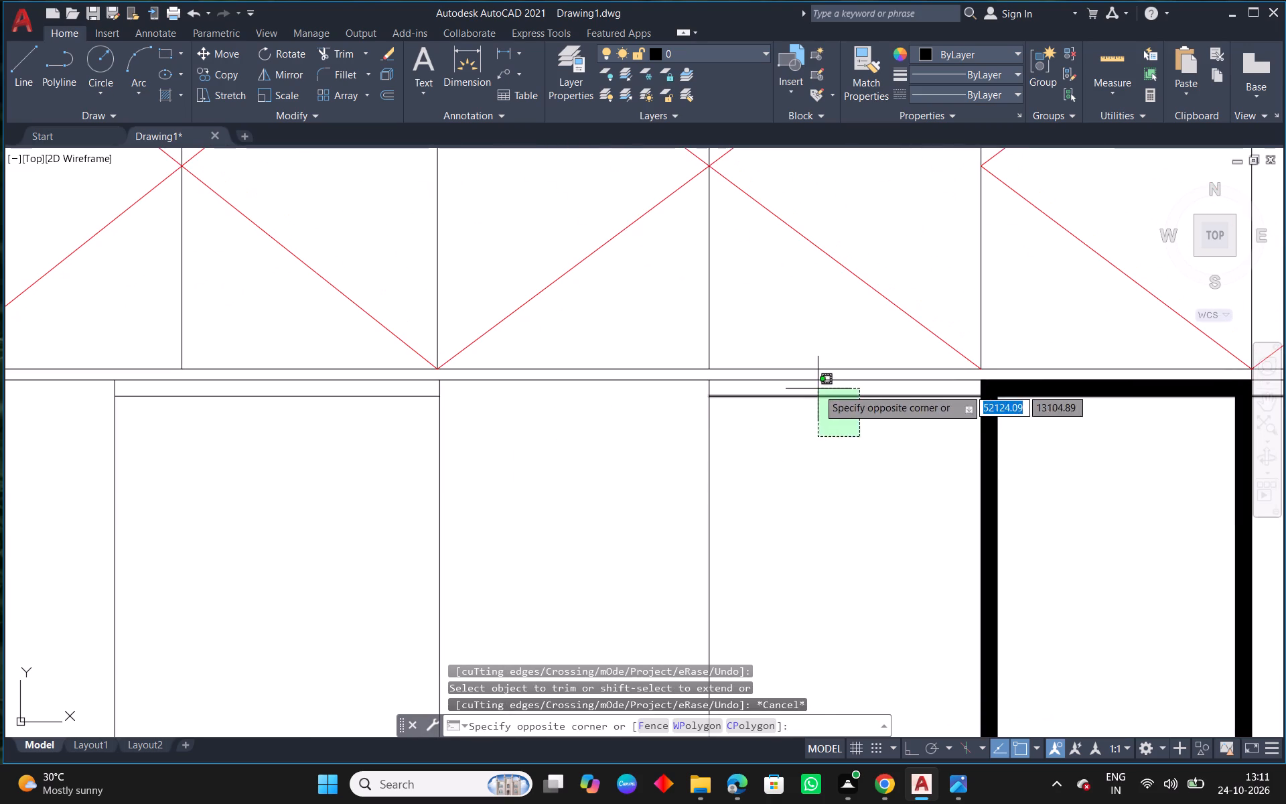
left_click(818, 389)
key("Delete")
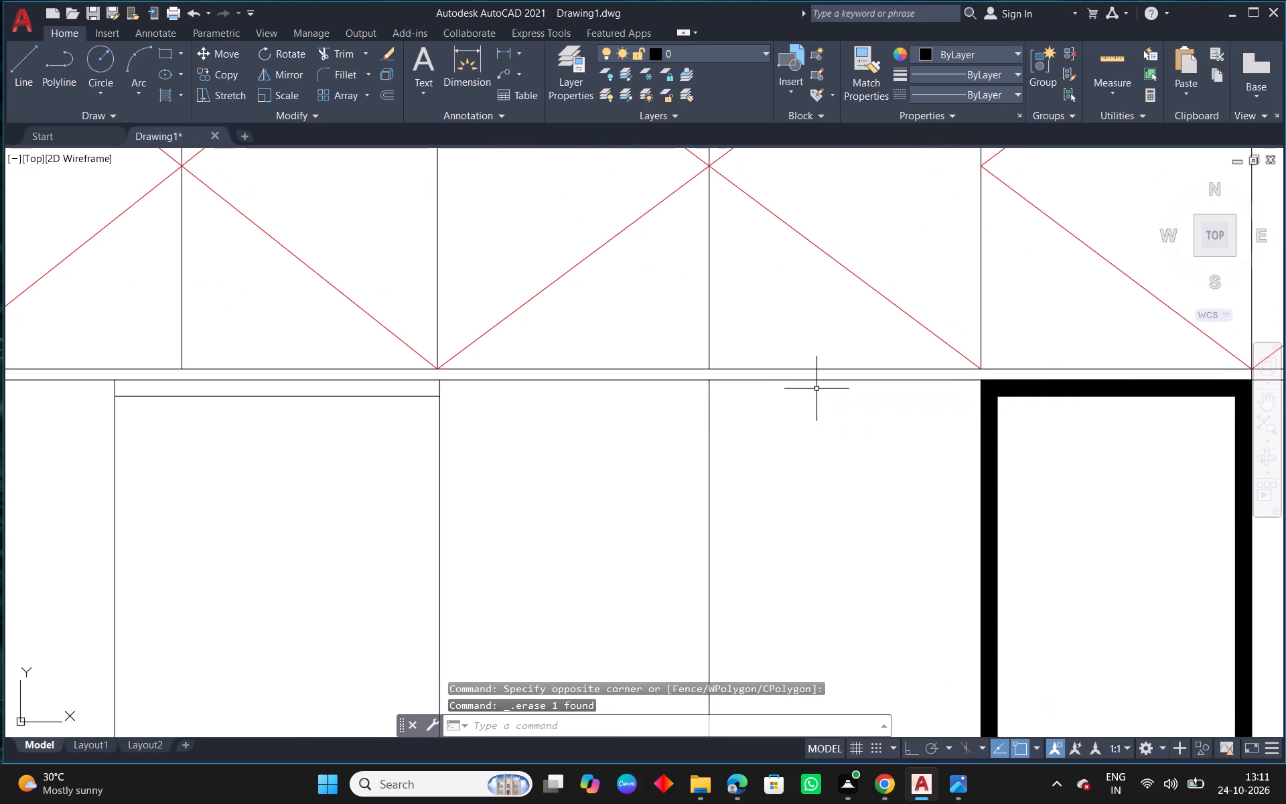
key("Escape")
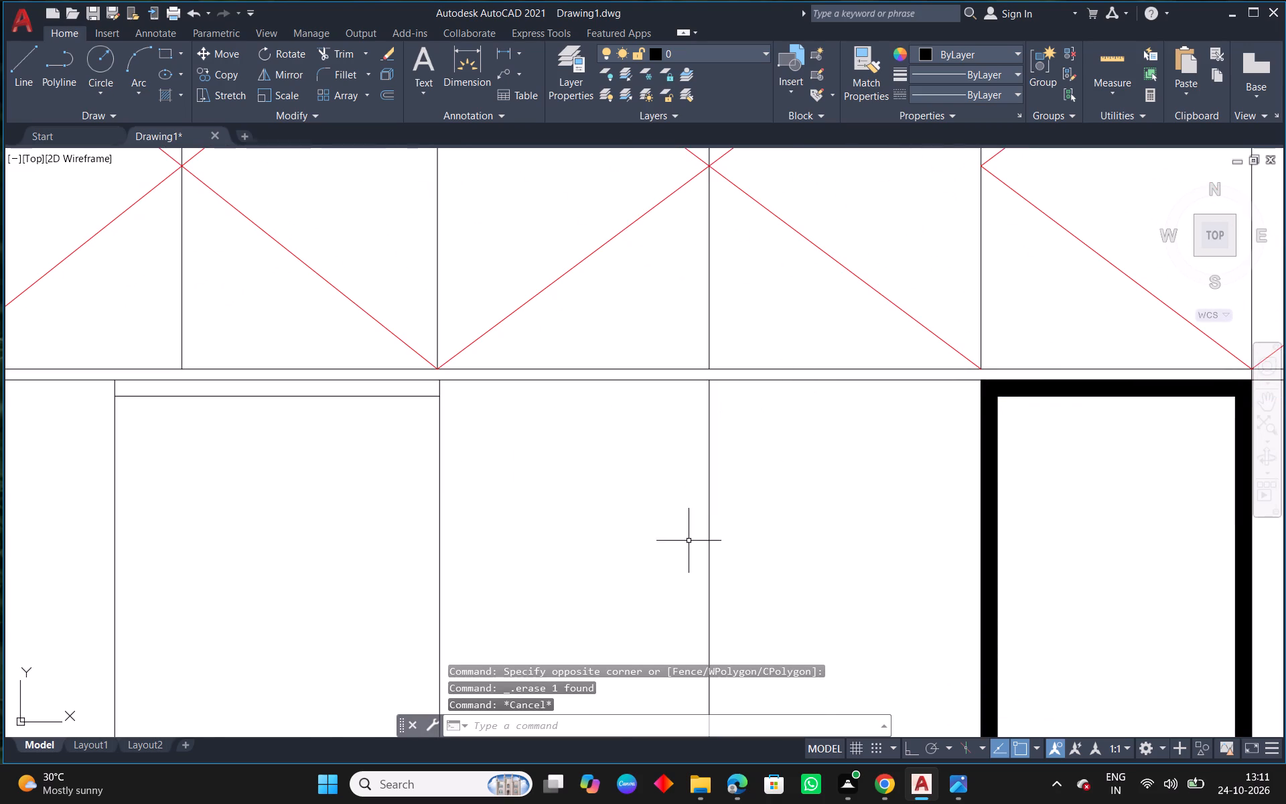
Compare the redrawn elevation with the reference outer view to find missing labels and details.
scroll(691, 546, "down", 2)
middle_click_drag(713, 572, 697, 559)
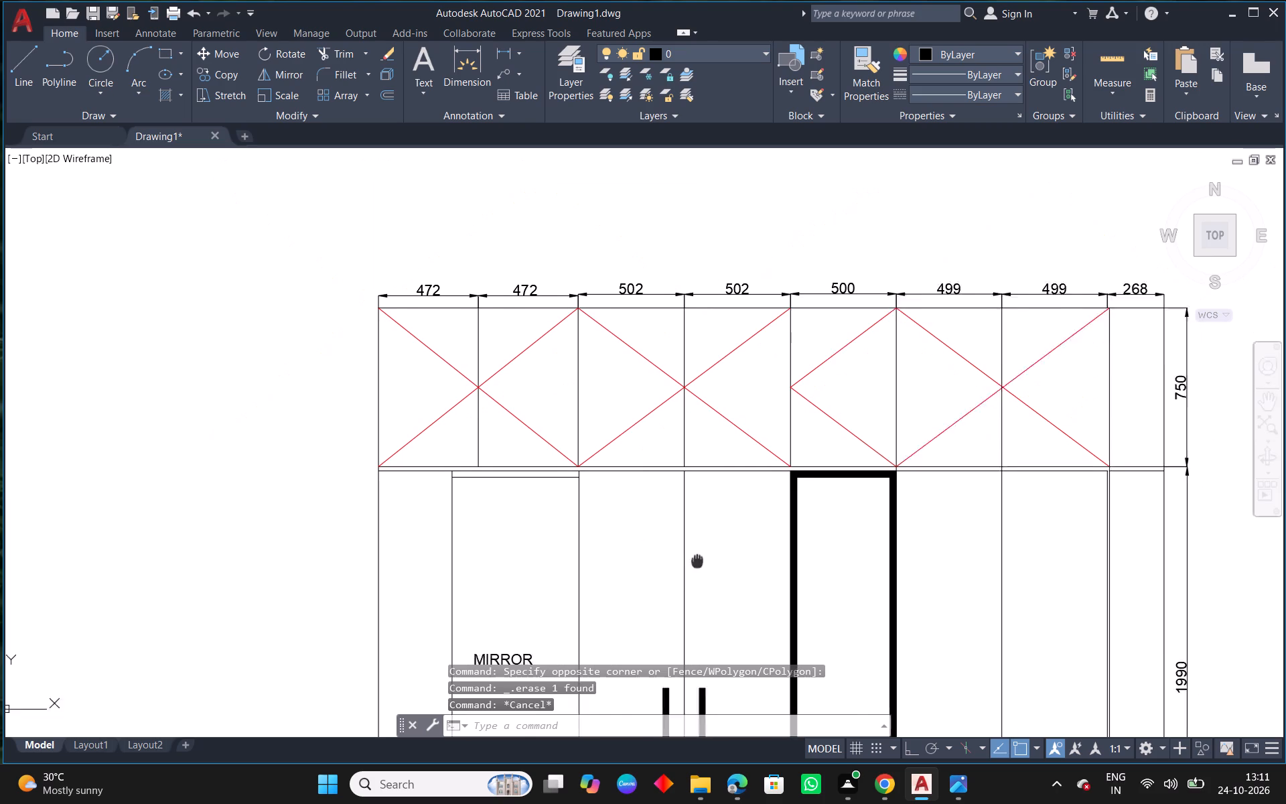
middle_click_drag(697, 559, 672, 543)
key("Escape")
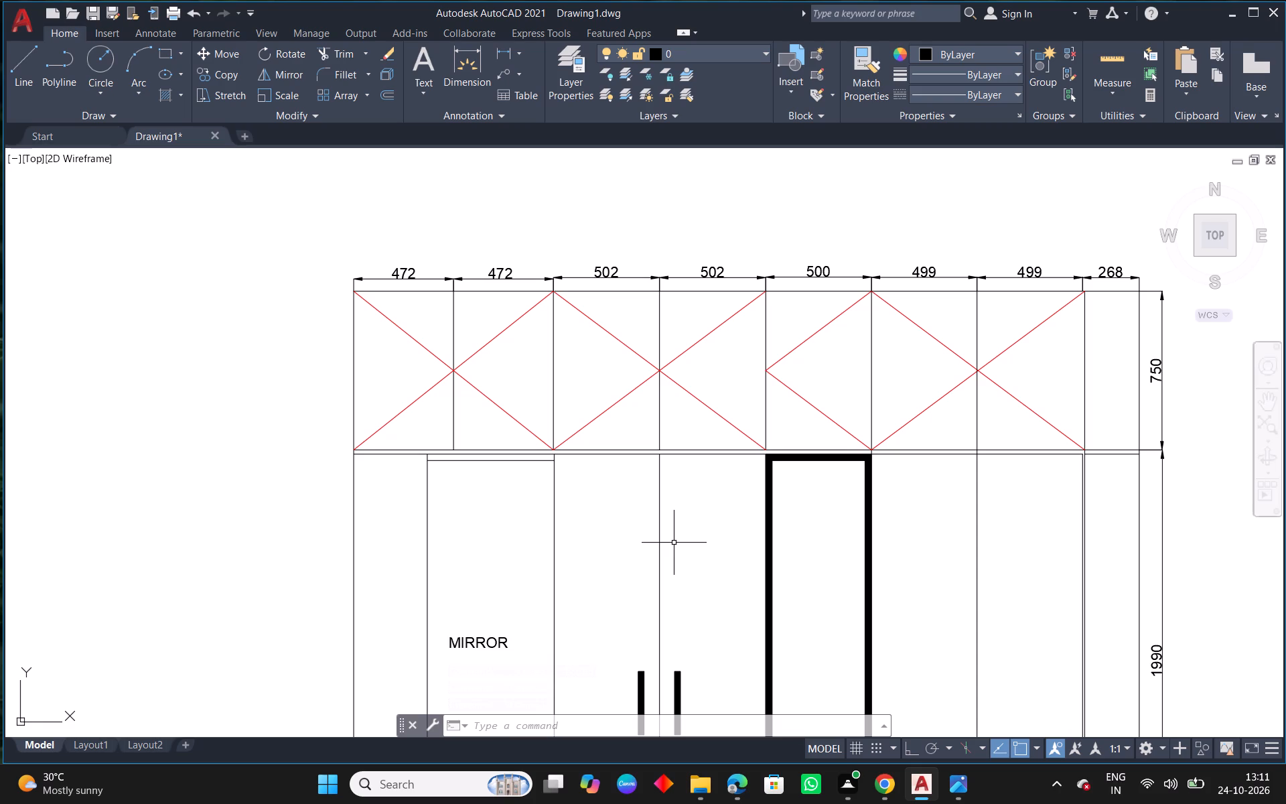
middle_click_drag(861, 608, 852, 603)
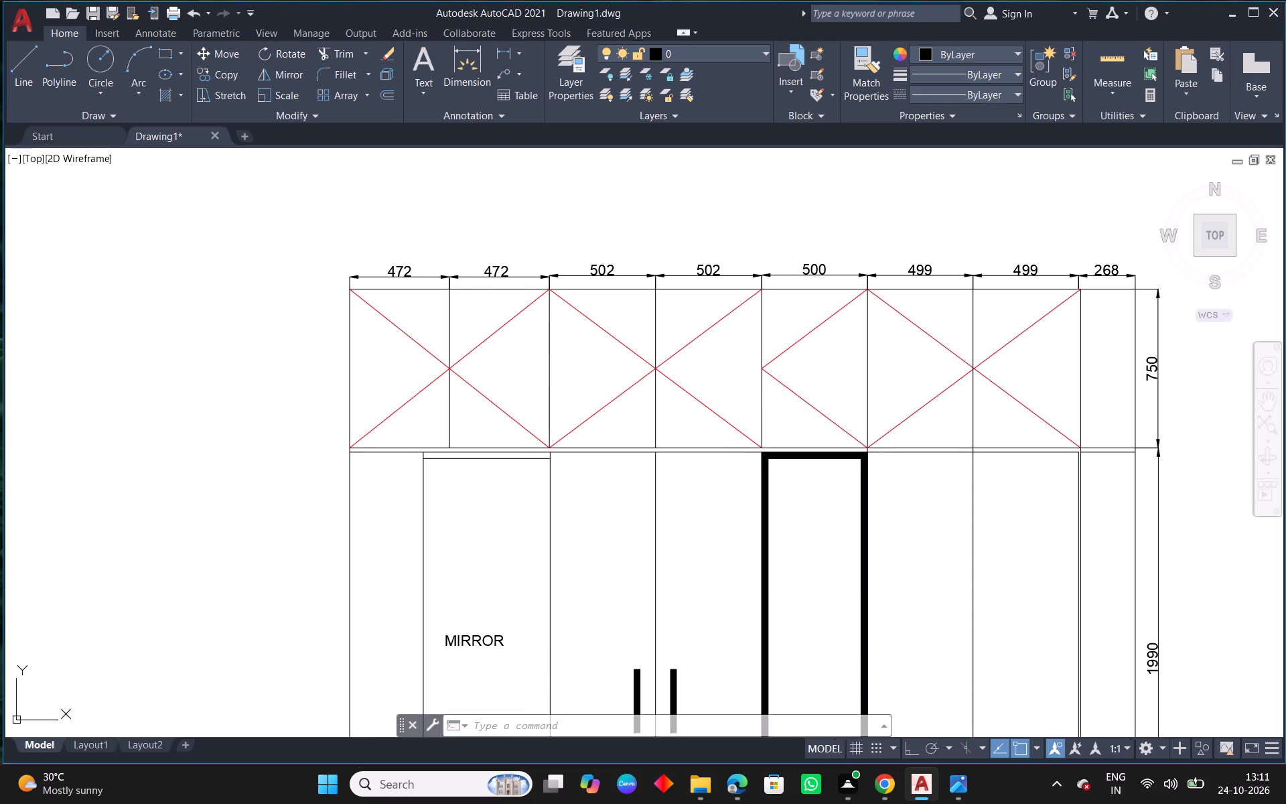
middle_click_drag(852, 603, 708, 538)
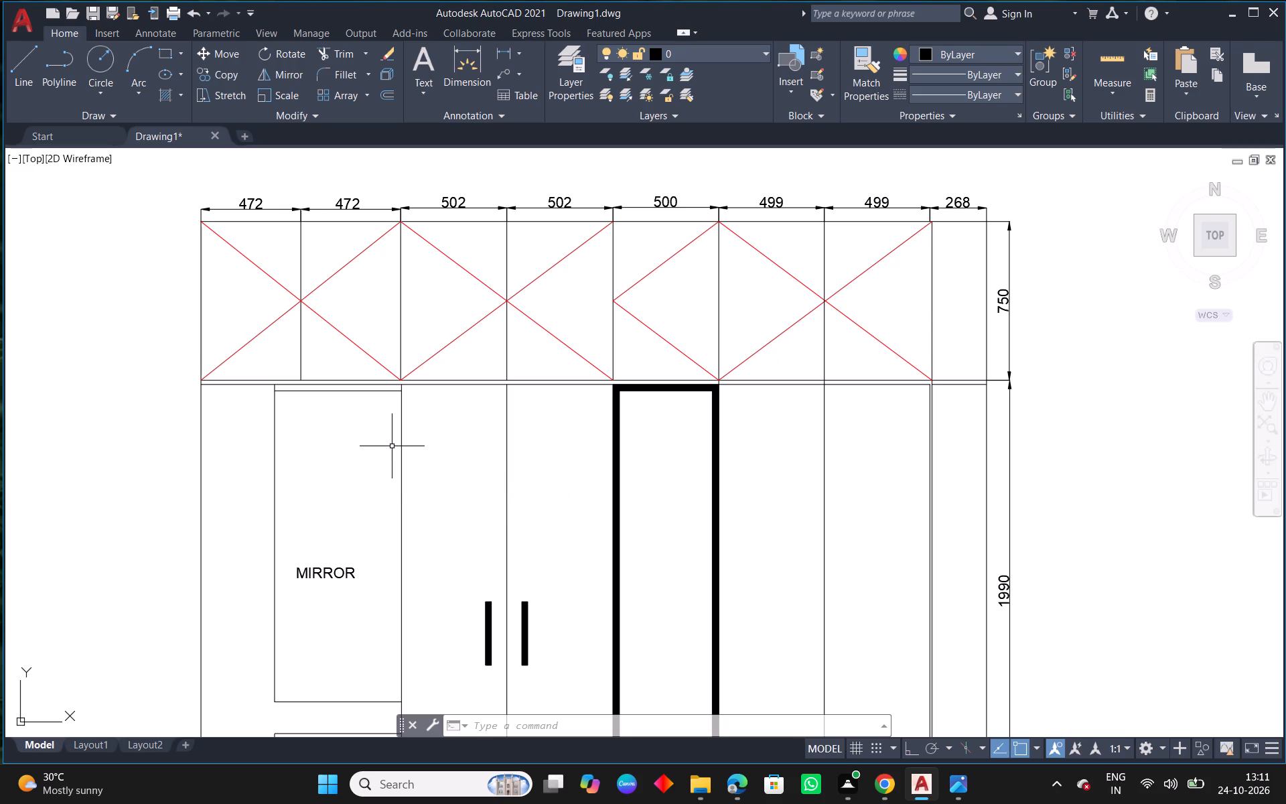
key("Escape")
middle_click_drag(478, 420, 549, 285)
key("Escape")
scroll(521, 413, "down", 3)
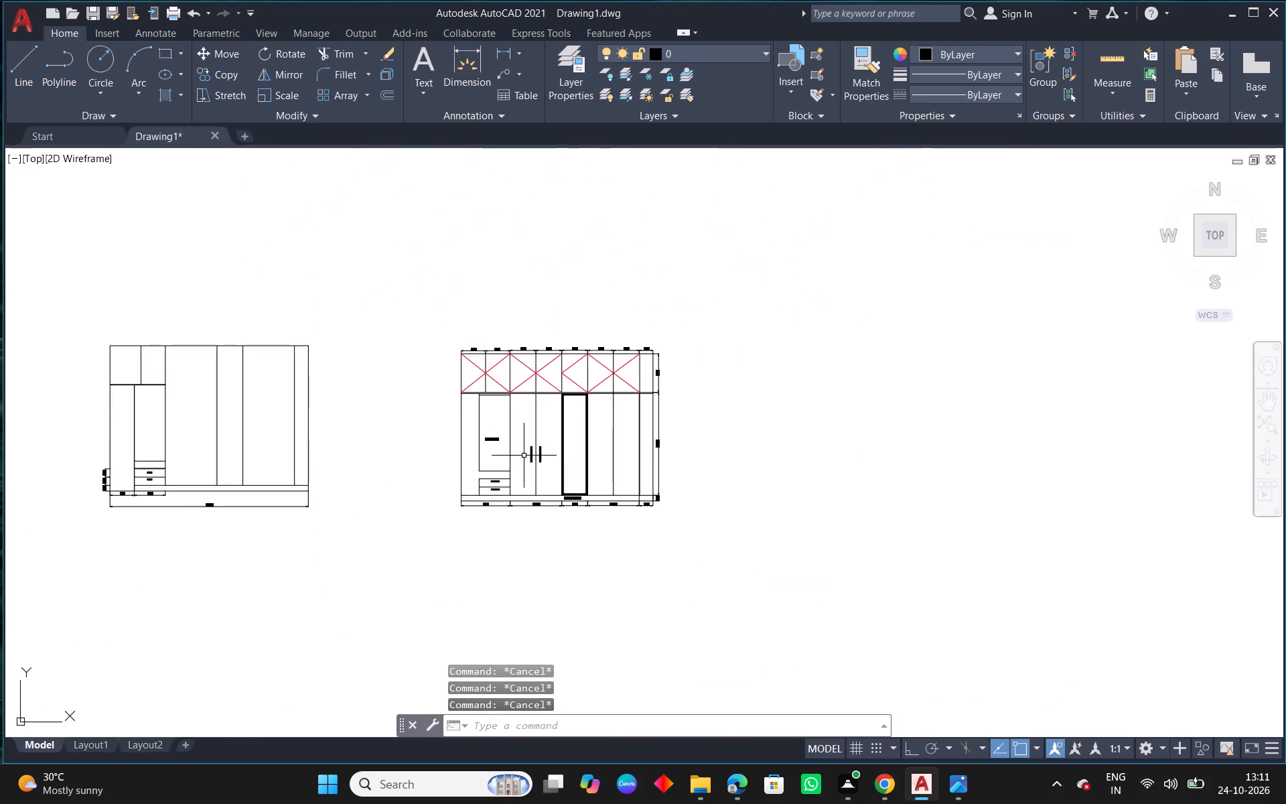
scroll(524, 456, "down", 5)
middle_click_drag(983, 387, 667, 509)
scroll(734, 320, "up", 2)
scroll(731, 319, "down", 2)
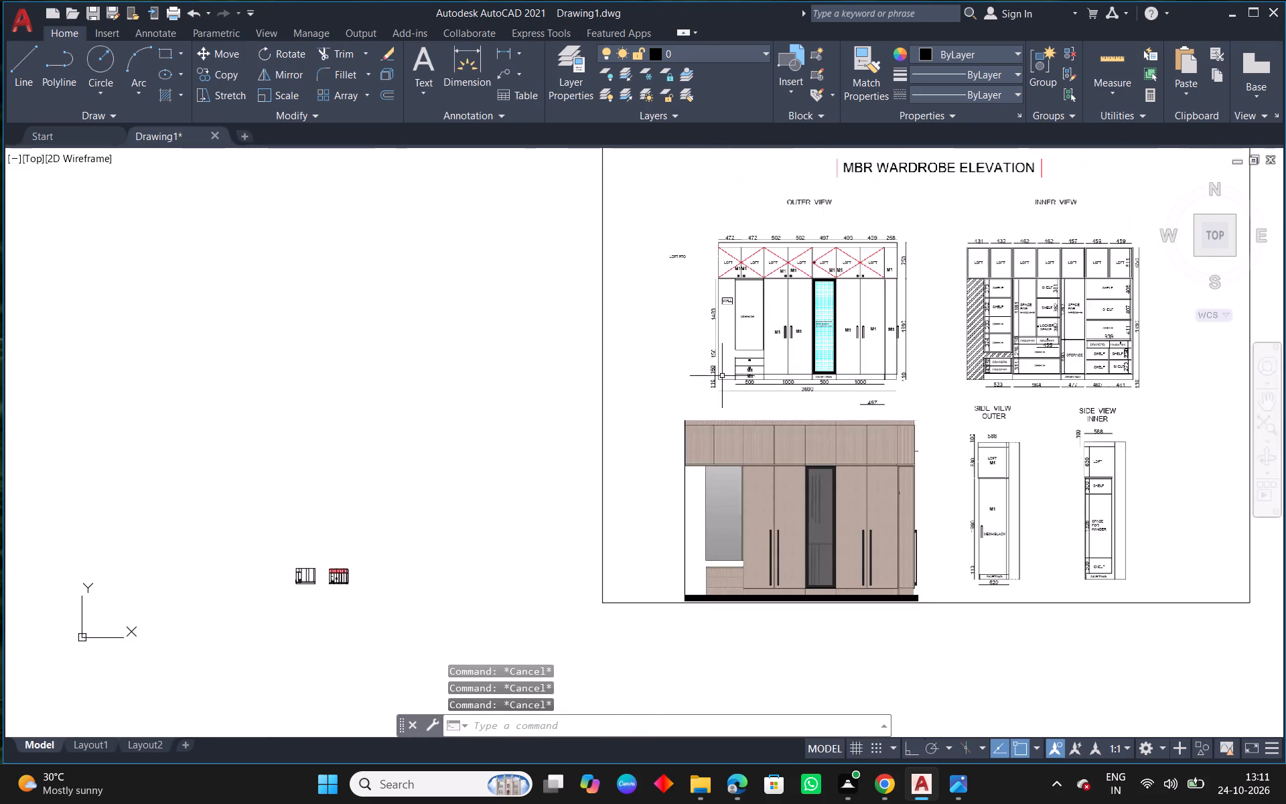
Copy the MIRROR label into the narrow strip left of the mirror bay.
middle_click_drag(483, 537, 746, 425)
scroll(563, 475, "up", 8)
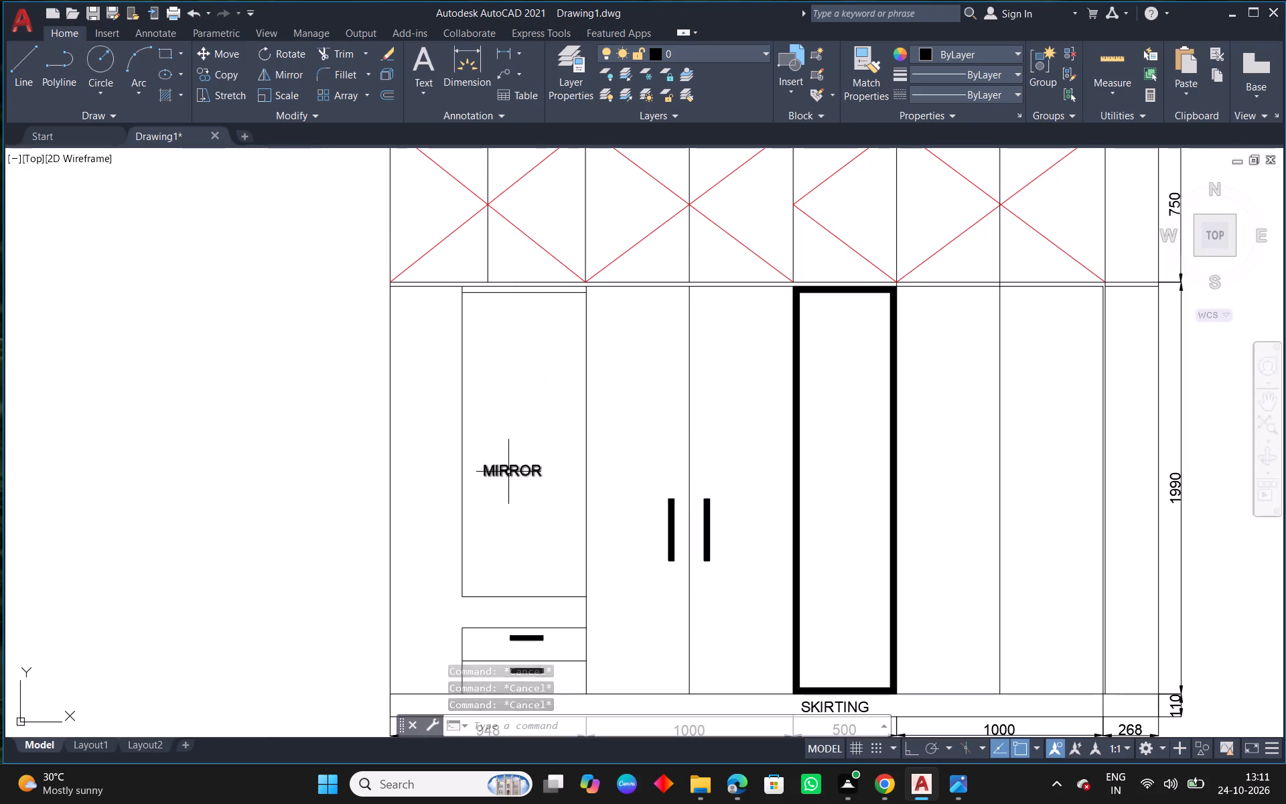
left_click(508, 472)
type("CO")
key("space")
left_click(508, 472)
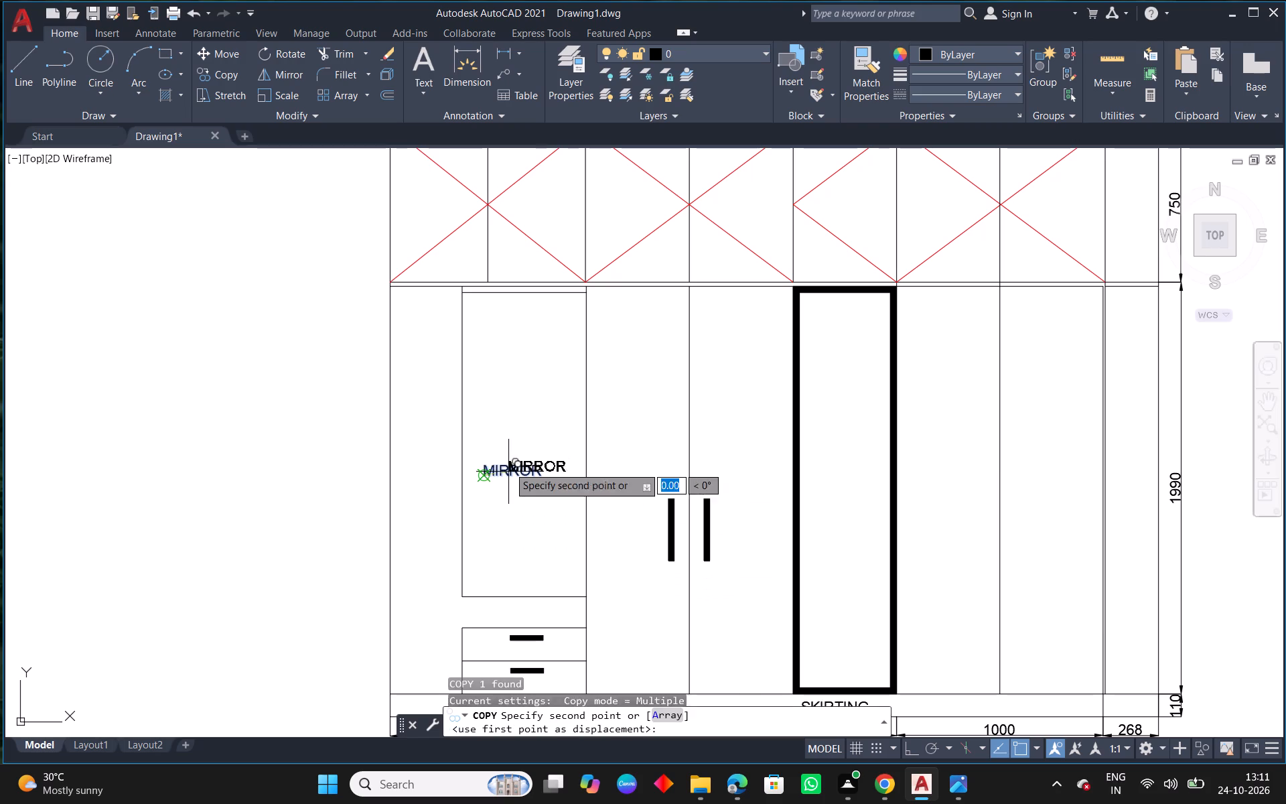
scroll(398, 398, "up", 3)
left_click(399, 411)
key("Escape")
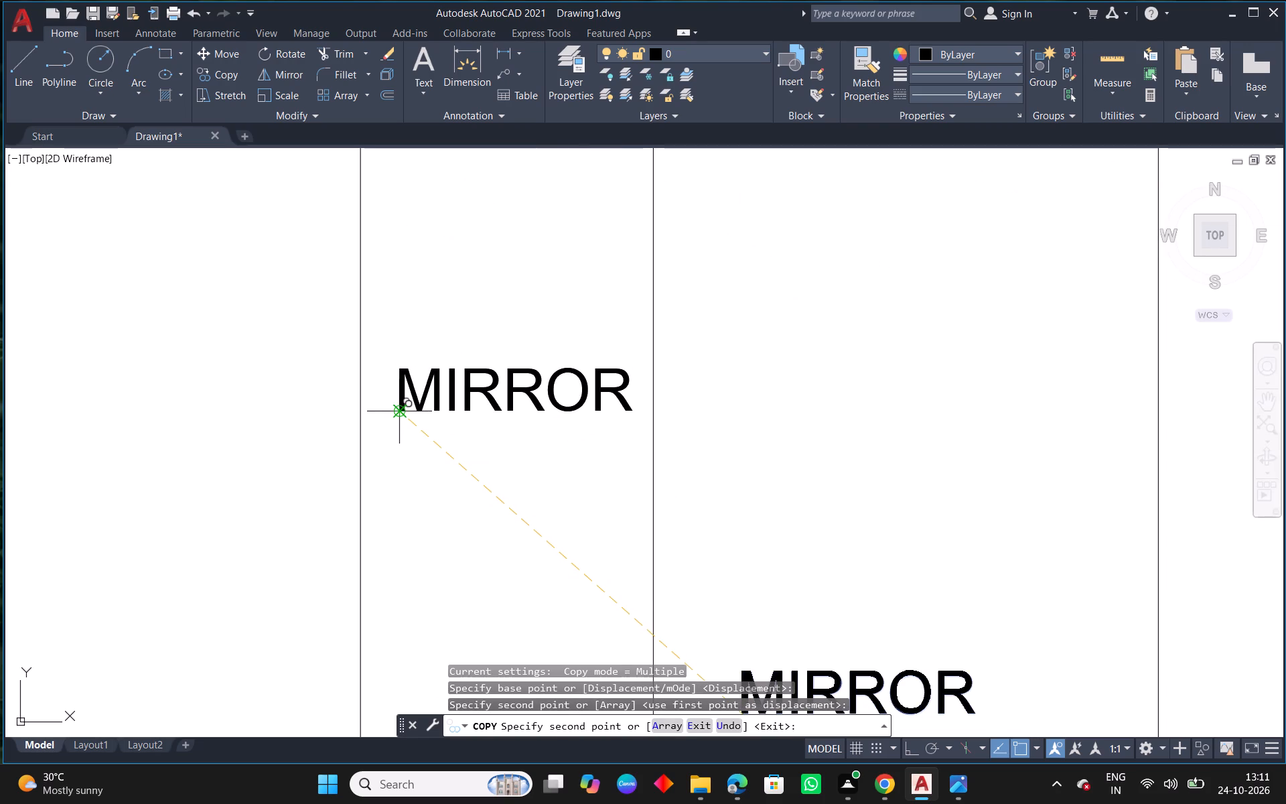
Change the copied label's text to WALL.
type("ED")
key("space")
left_click(448, 403)
left_click(441, 405)
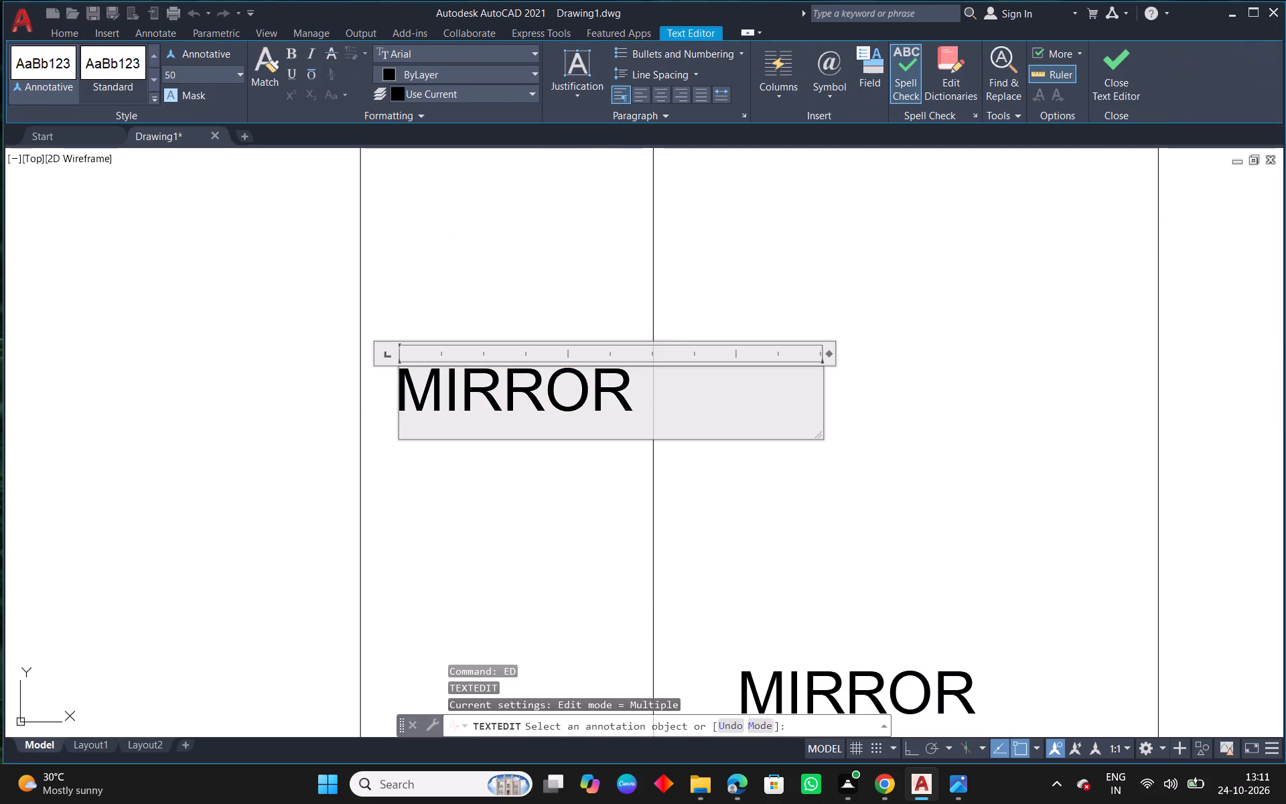
left_click_drag(662, 411, 397, 395)
key("BackSpace")
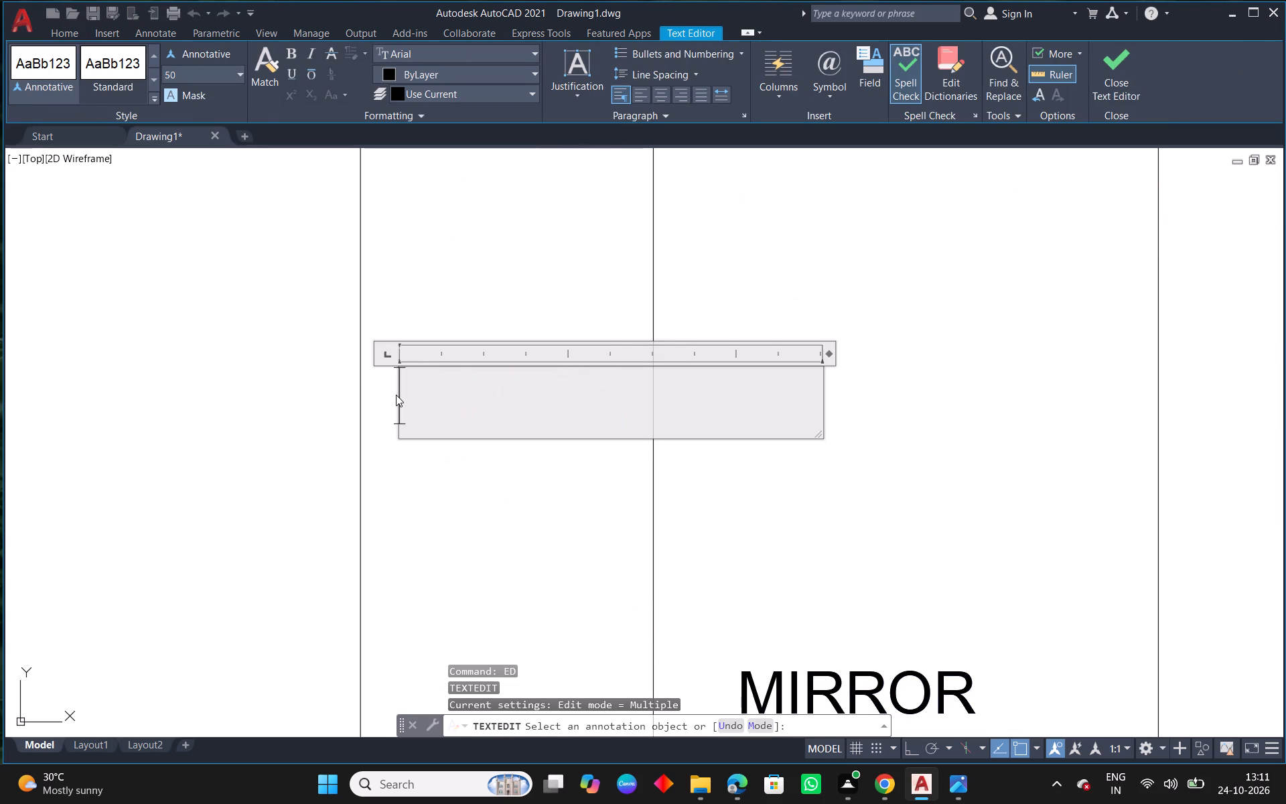
type("WALL")
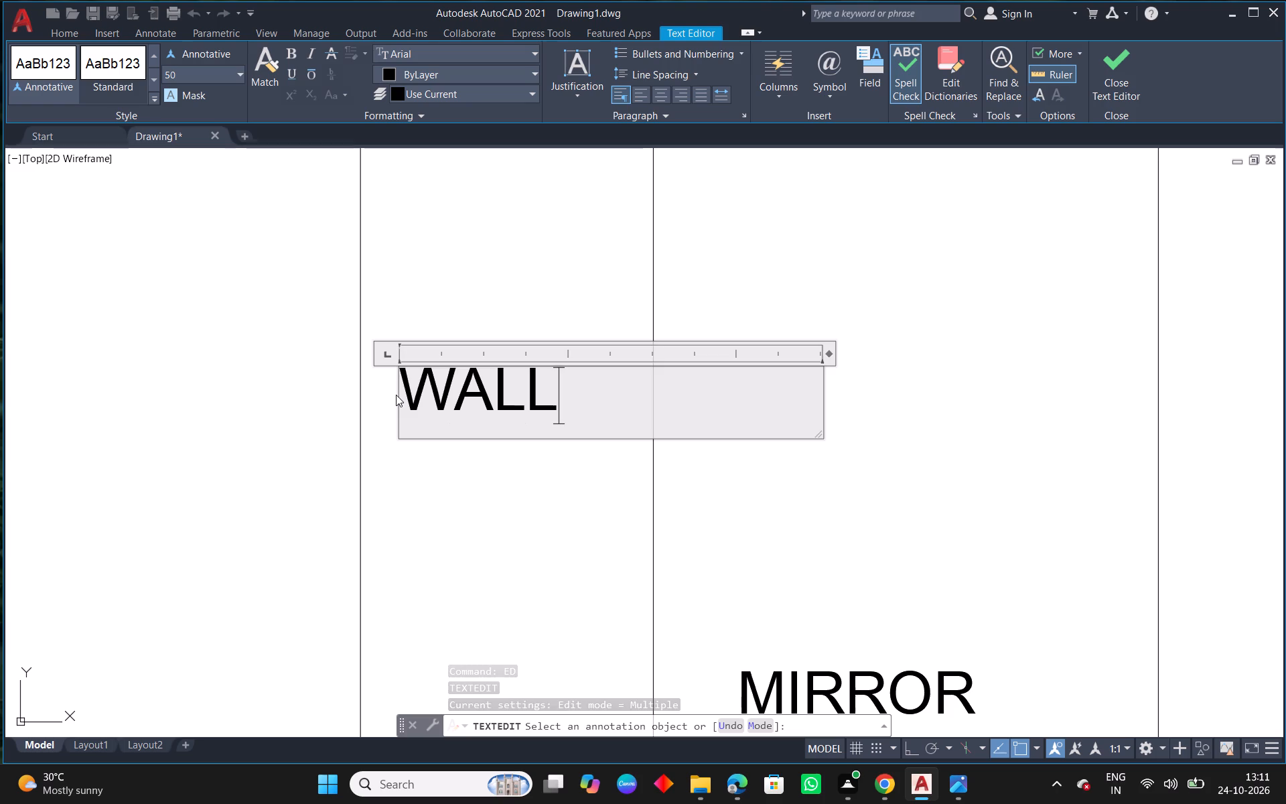
left_click(524, 519)
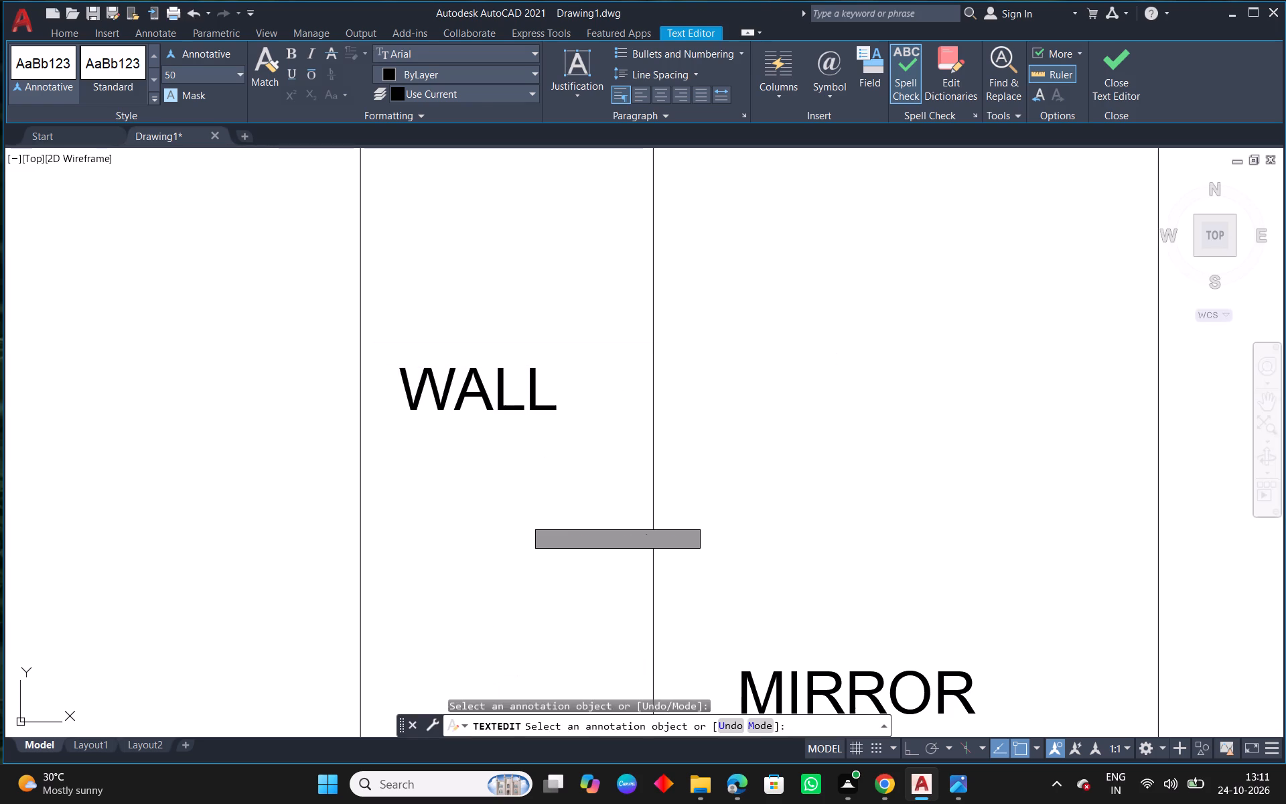
key("Escape")
Draw a rectangle framing the WALL label.
type("REC")
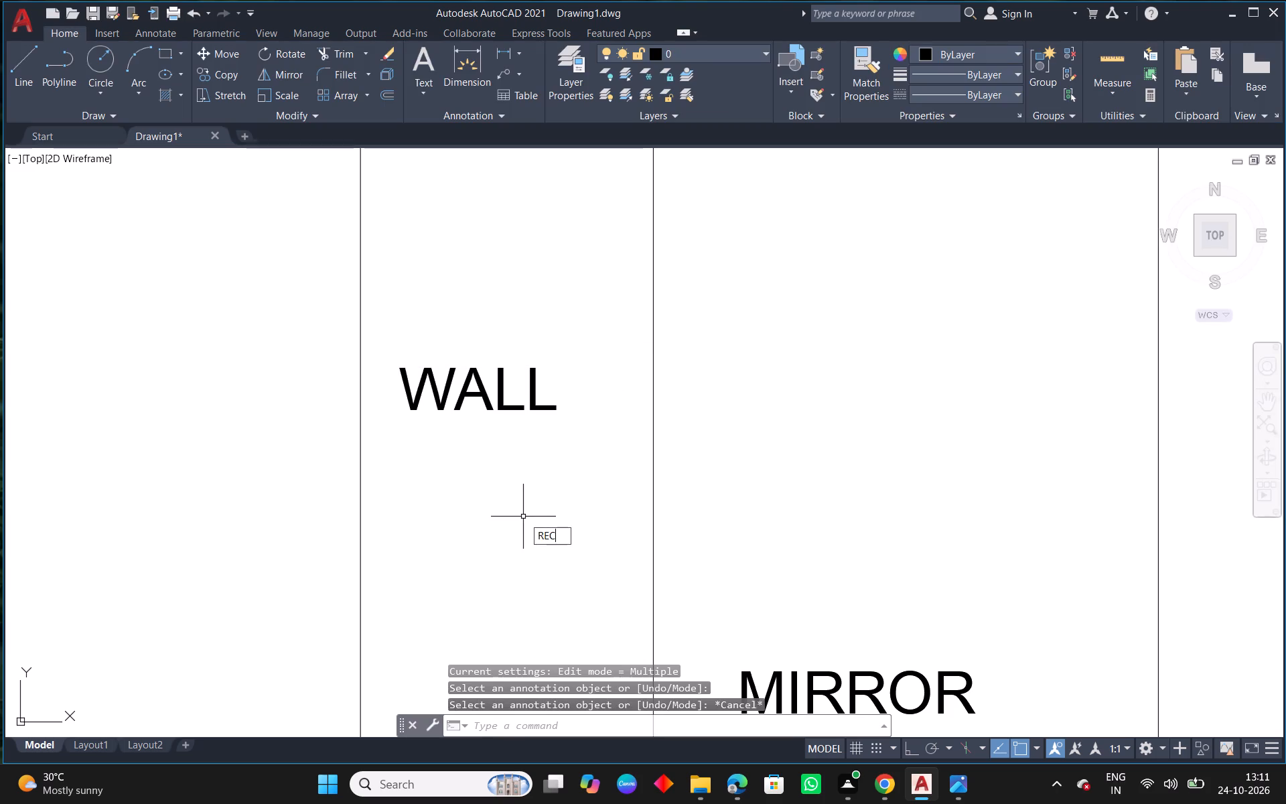
key("space")
left_click_drag(383, 338, 395, 366)
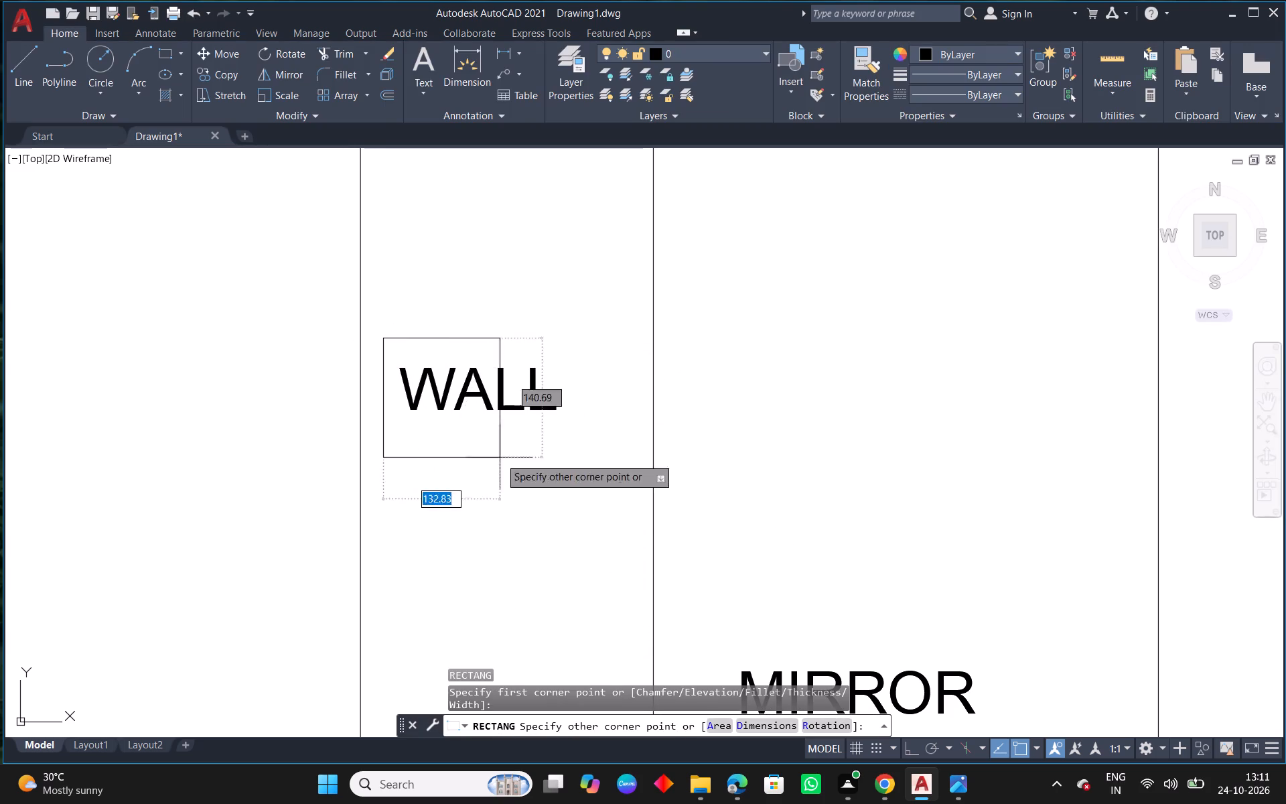
left_click(570, 437)
key("Escape")
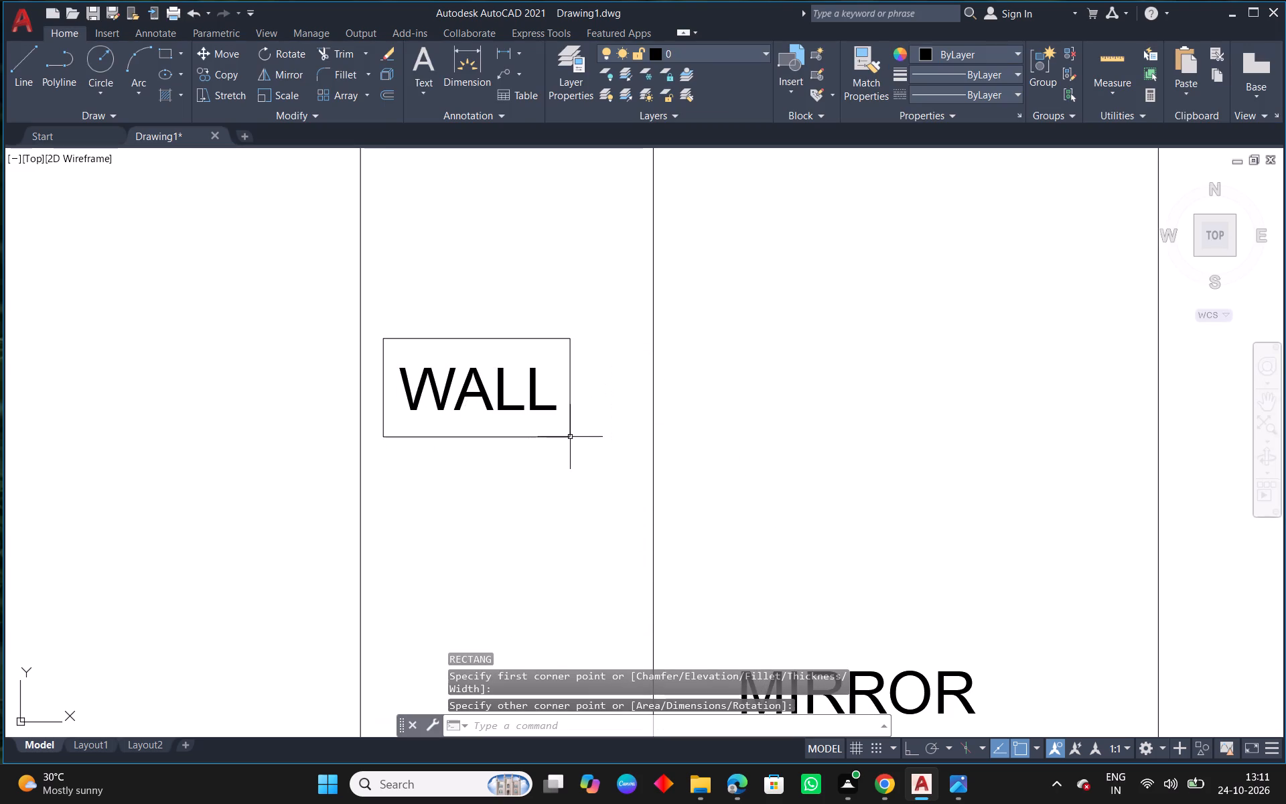
Review the whole redrawn outer elevation for missing details and dimensions.
scroll(575, 453, "down", 1)
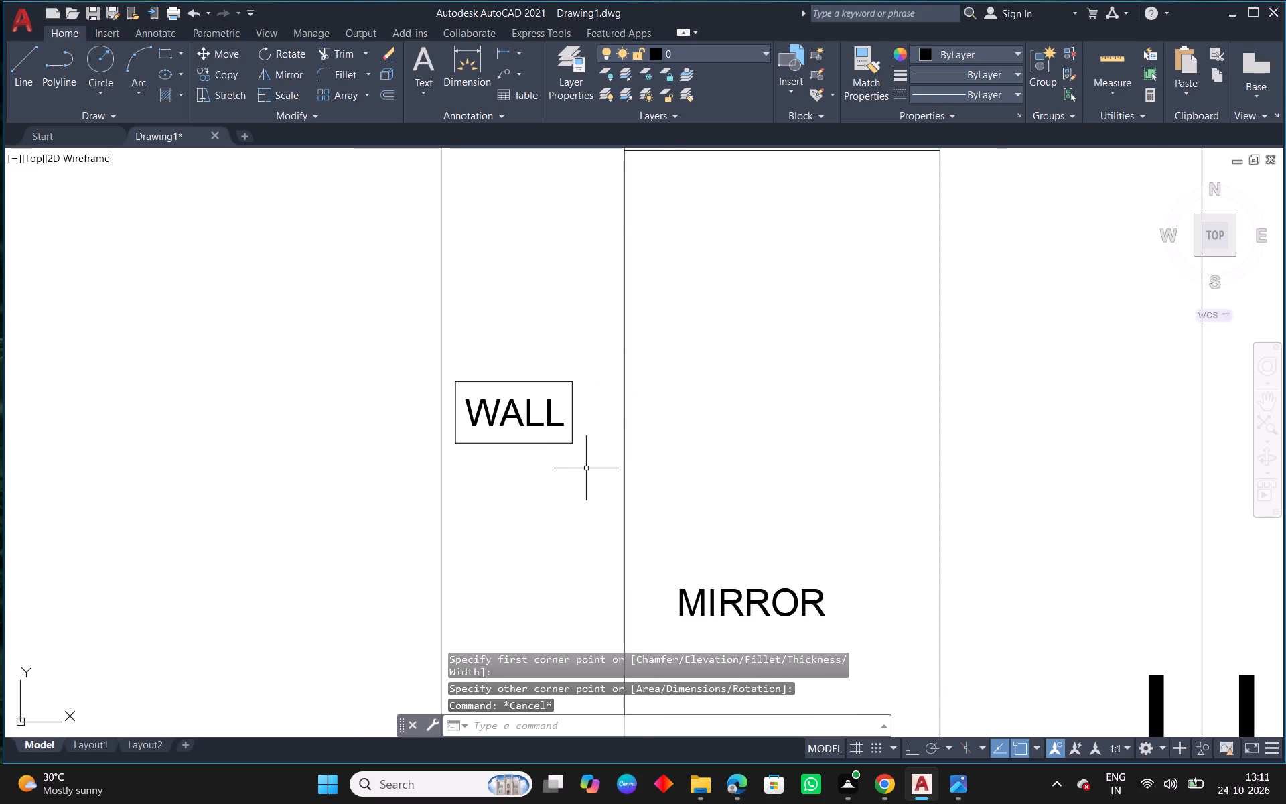
scroll(588, 472, "down", 3)
middle_click_drag(620, 500, 532, 392)
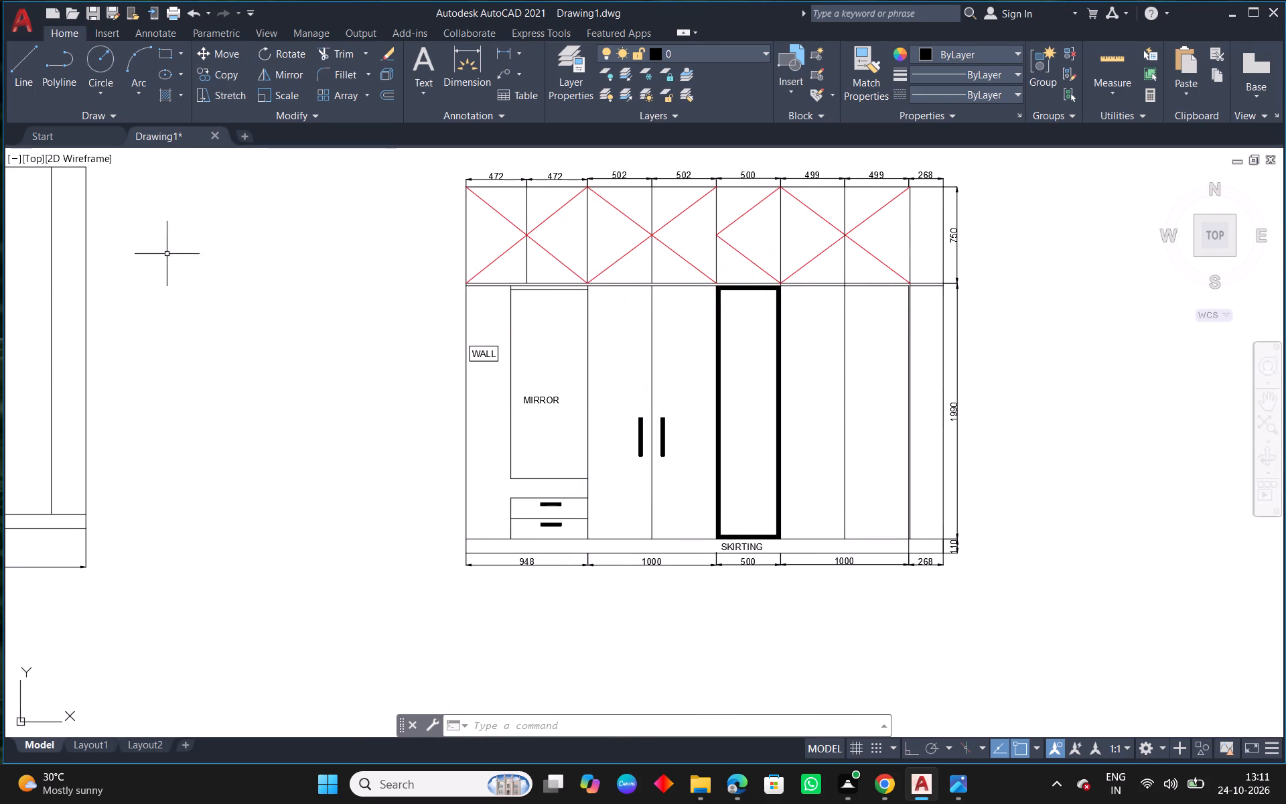
key("Escape")
middle_click_drag(1029, 504, 889, 494)
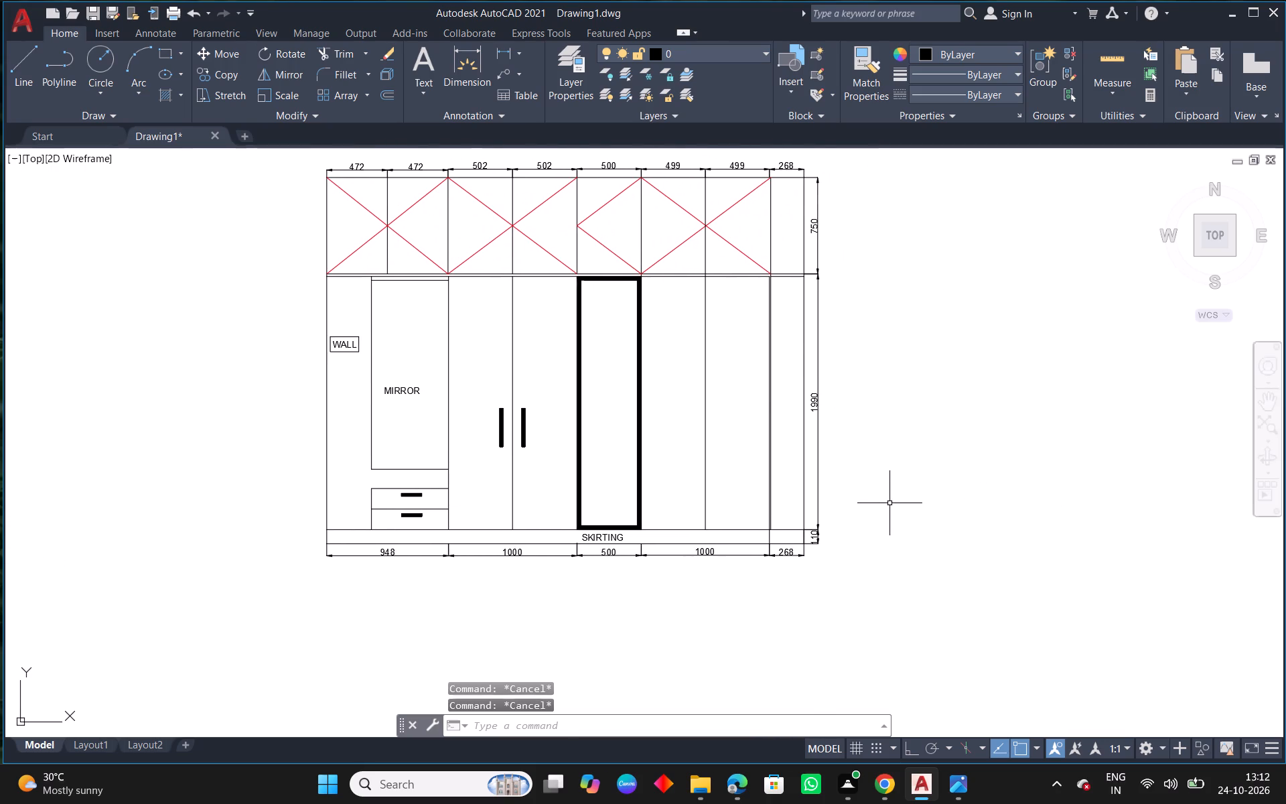
scroll(812, 537, "down", 1)
middle_click_drag(999, 527, 882, 508)
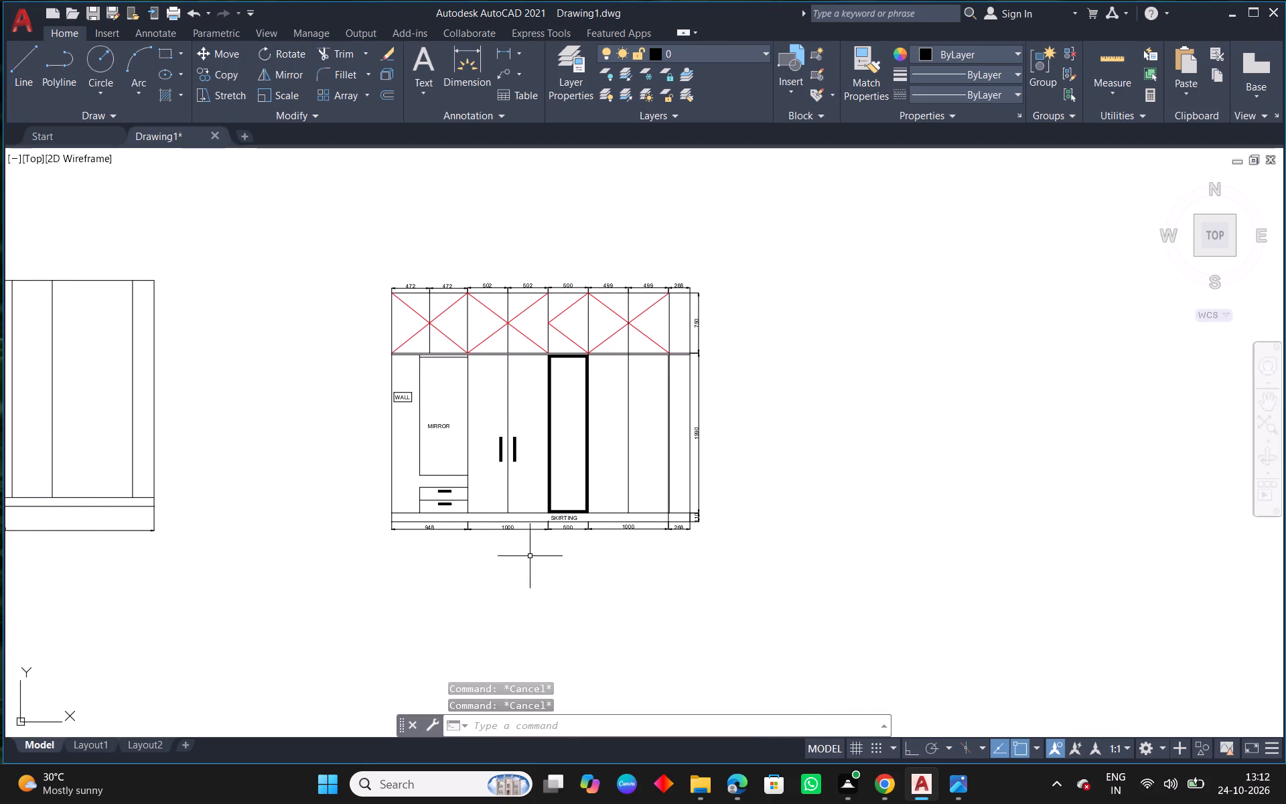
middle_click_drag(607, 444, 640, 430)
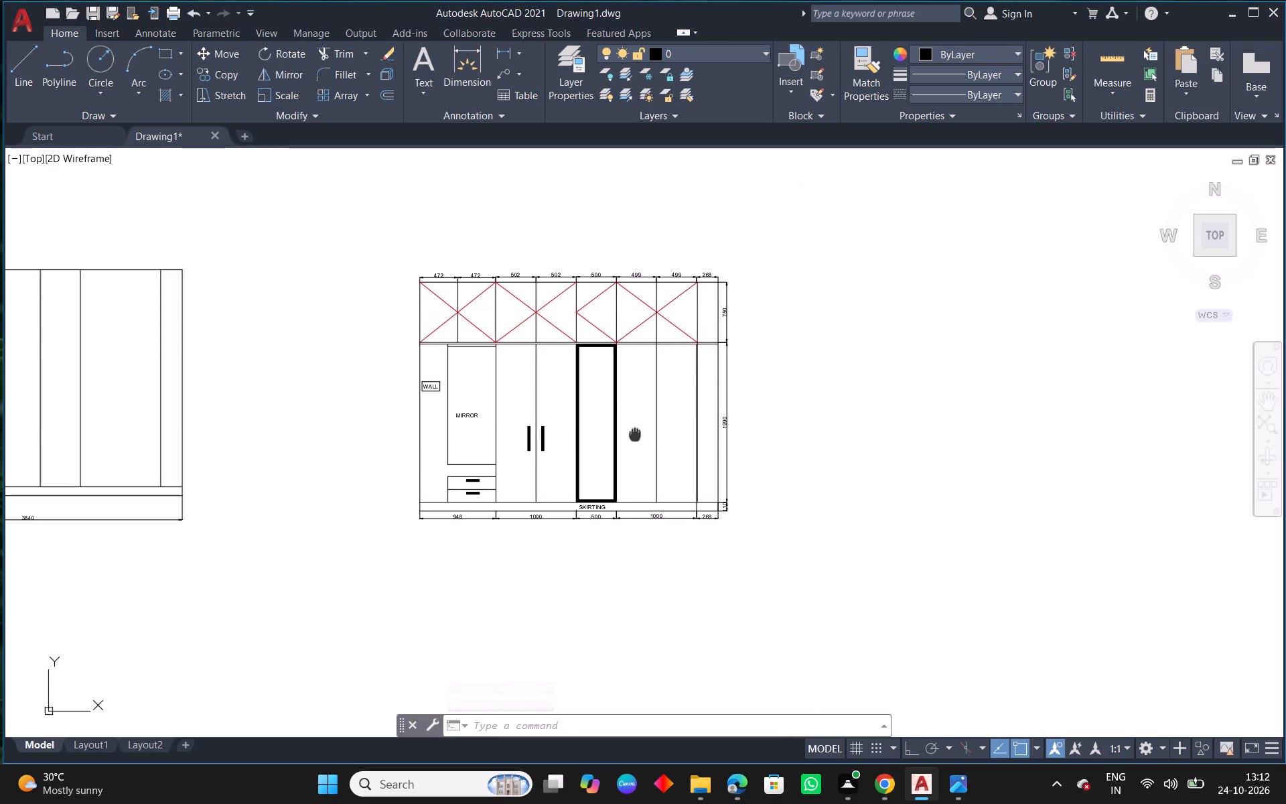
middle_click_drag(640, 430, 736, 407)
Dimension the wardrobe's overall height along its left outer edge, placing the dimension outside the elevation.
scroll(510, 340, "up", 1)
left_click(453, 61)
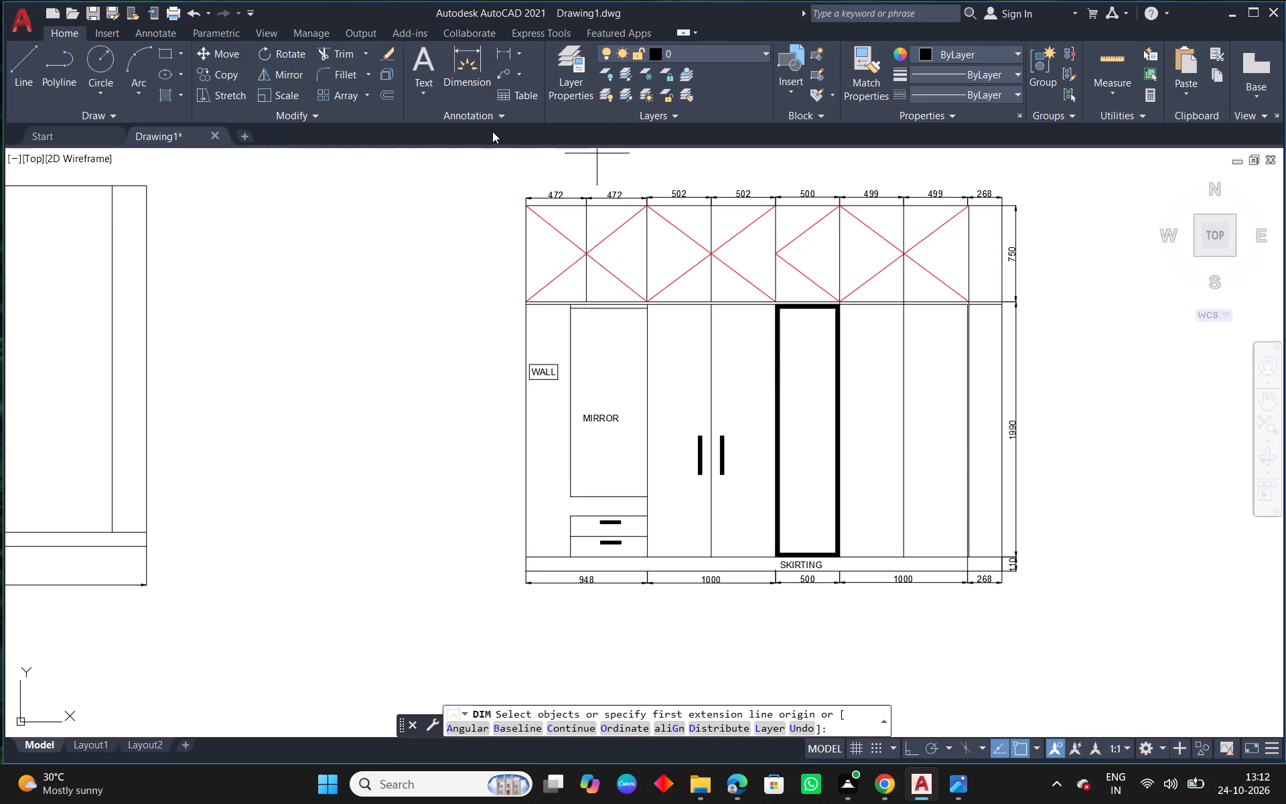
left_click(526, 405)
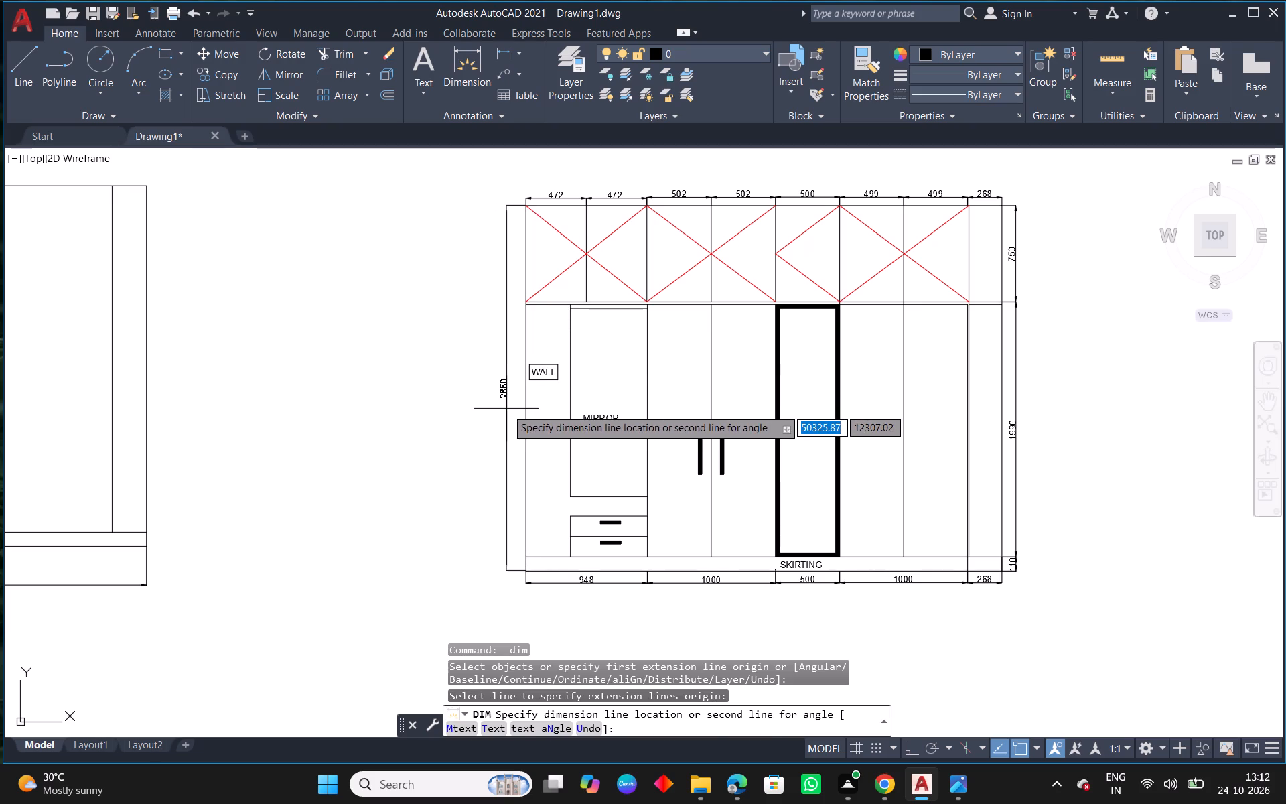
left_click(506, 409)
key("Escape")
middle_click_drag(988, 622, 795, 500)
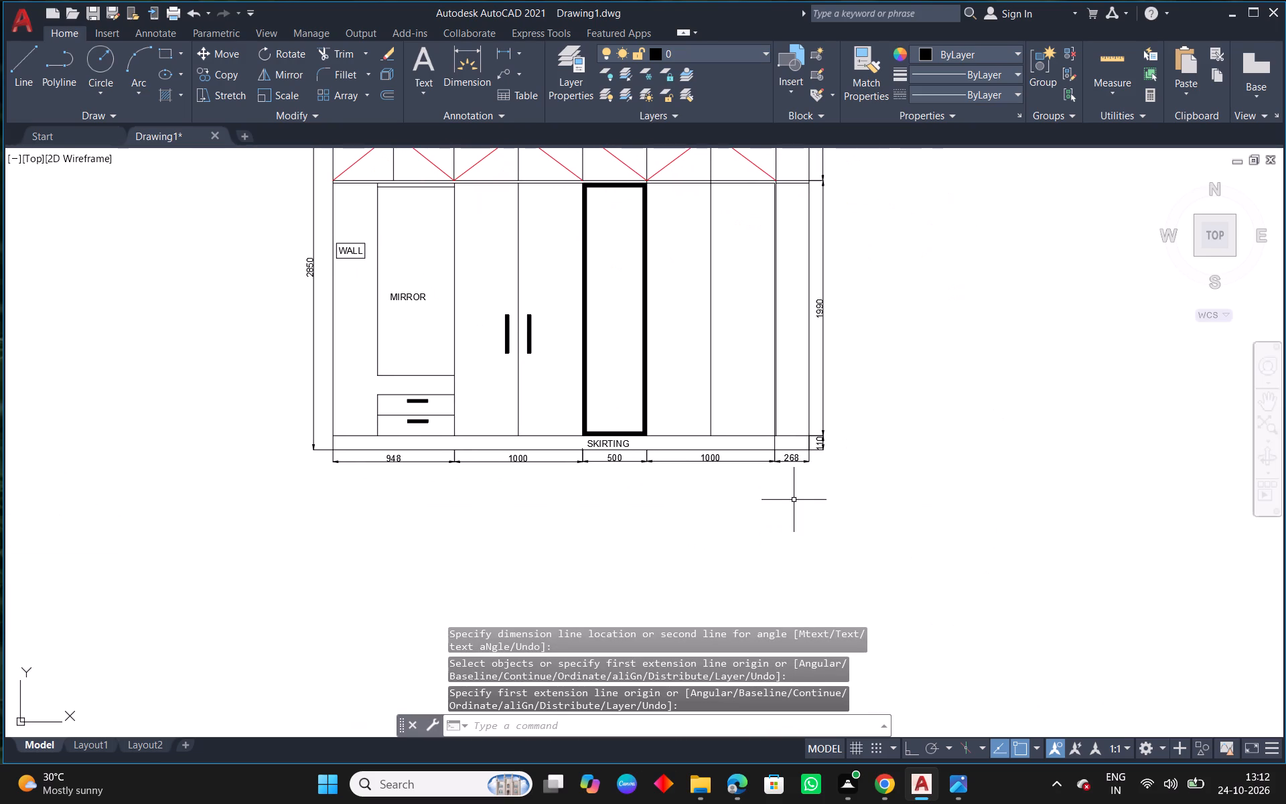
key("Escape")
scroll(697, 500, "down", 1)
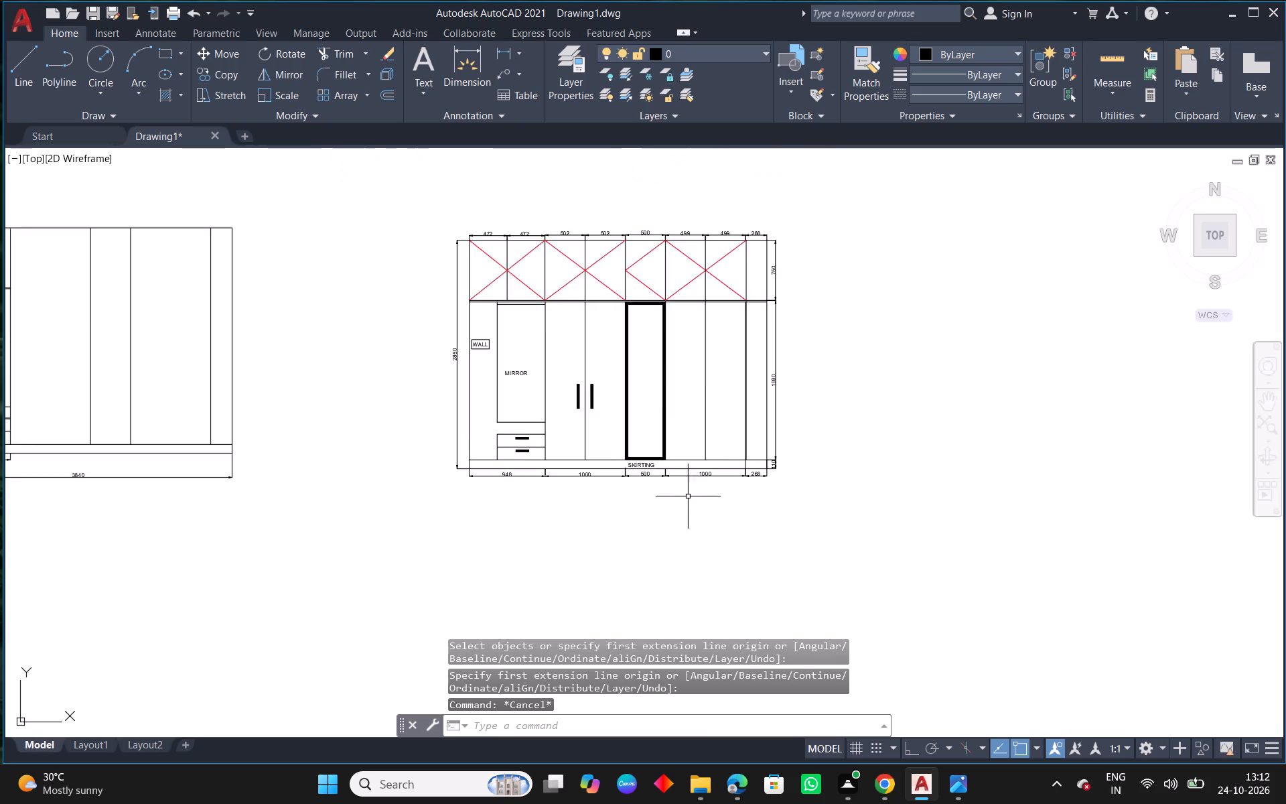
Save the drawing under the name MBC.
scroll(682, 496, "down", 2)
left_click_drag(772, 344, 757, 370)
left_click(548, 555)
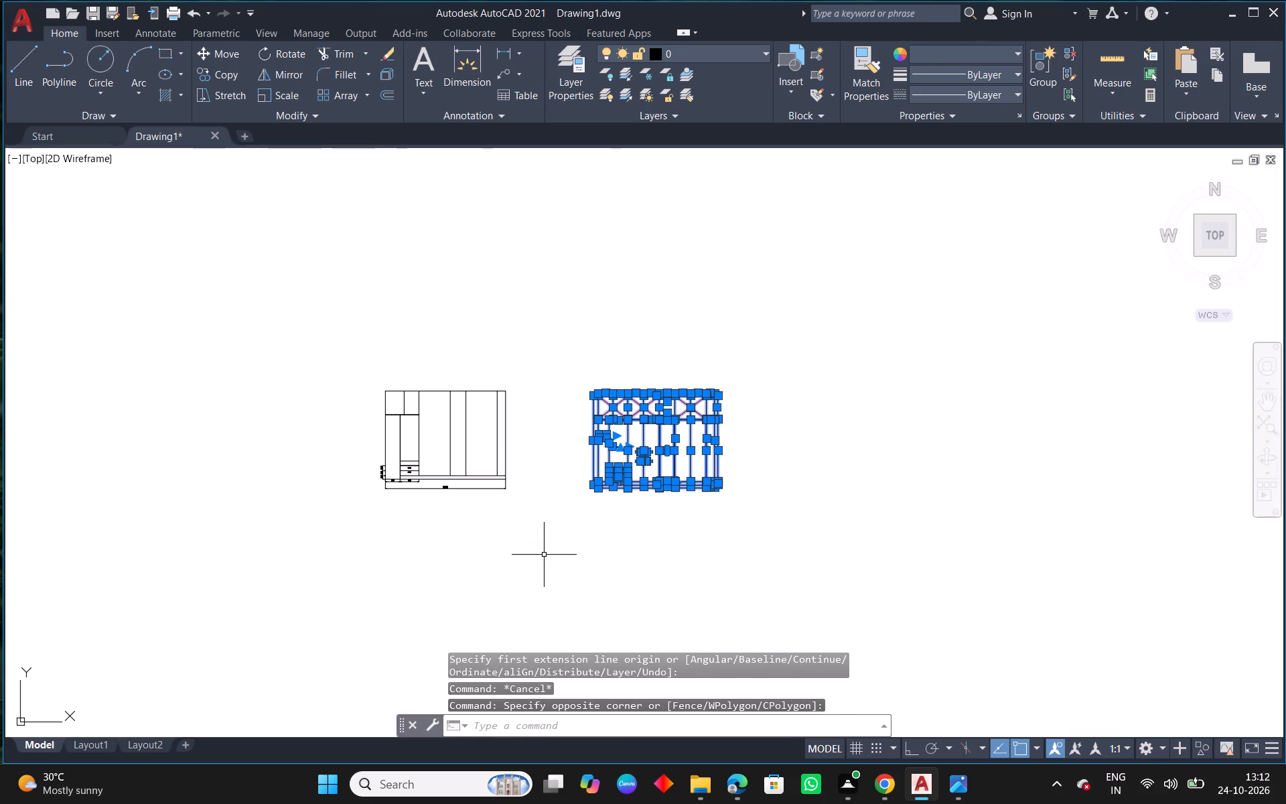
key("ctrl+s")
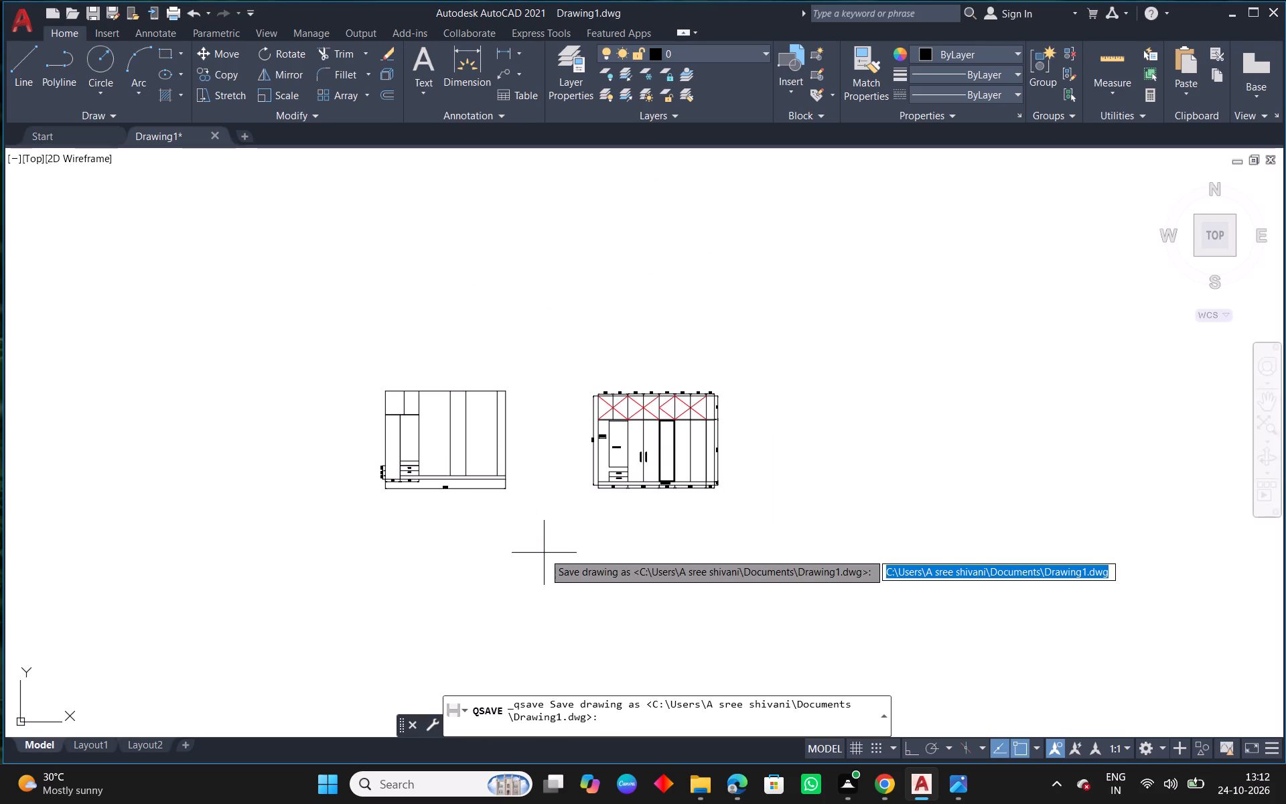
key("BackSpace")
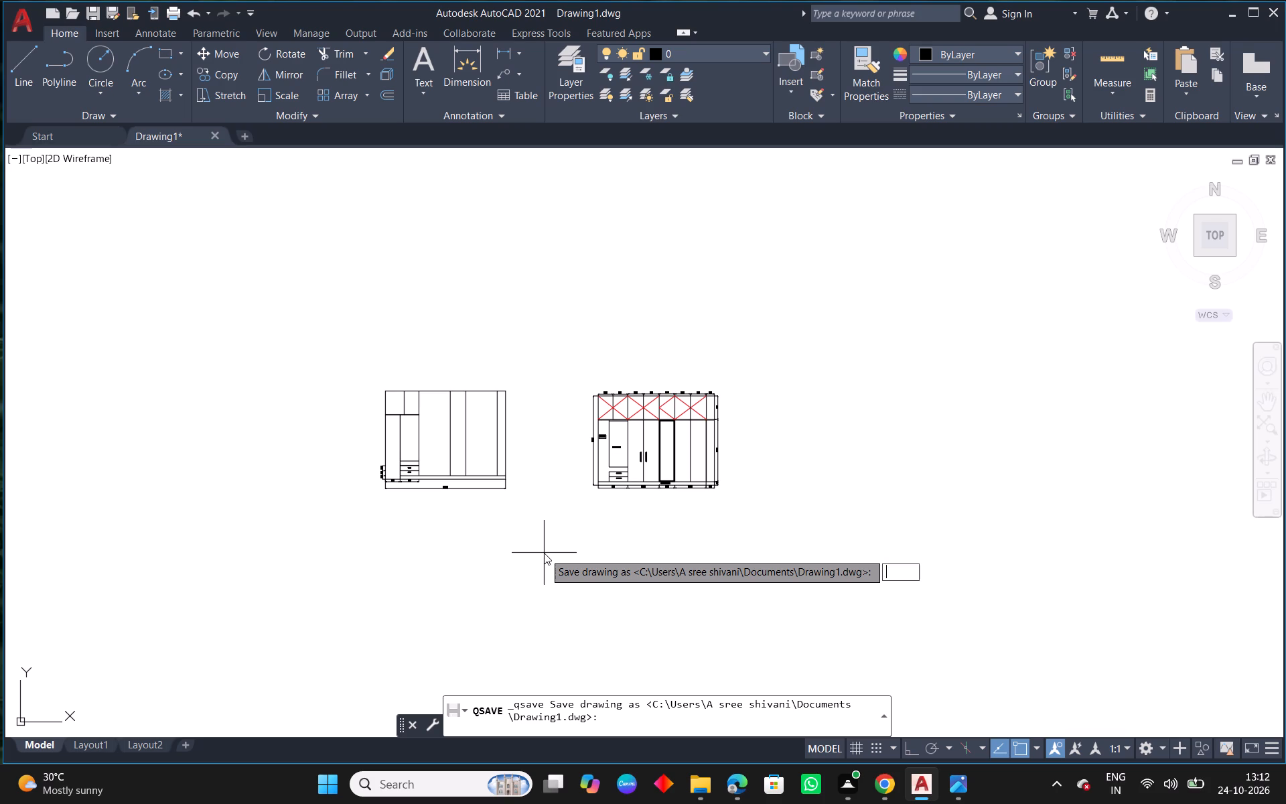
type("MBC")
key("Return")
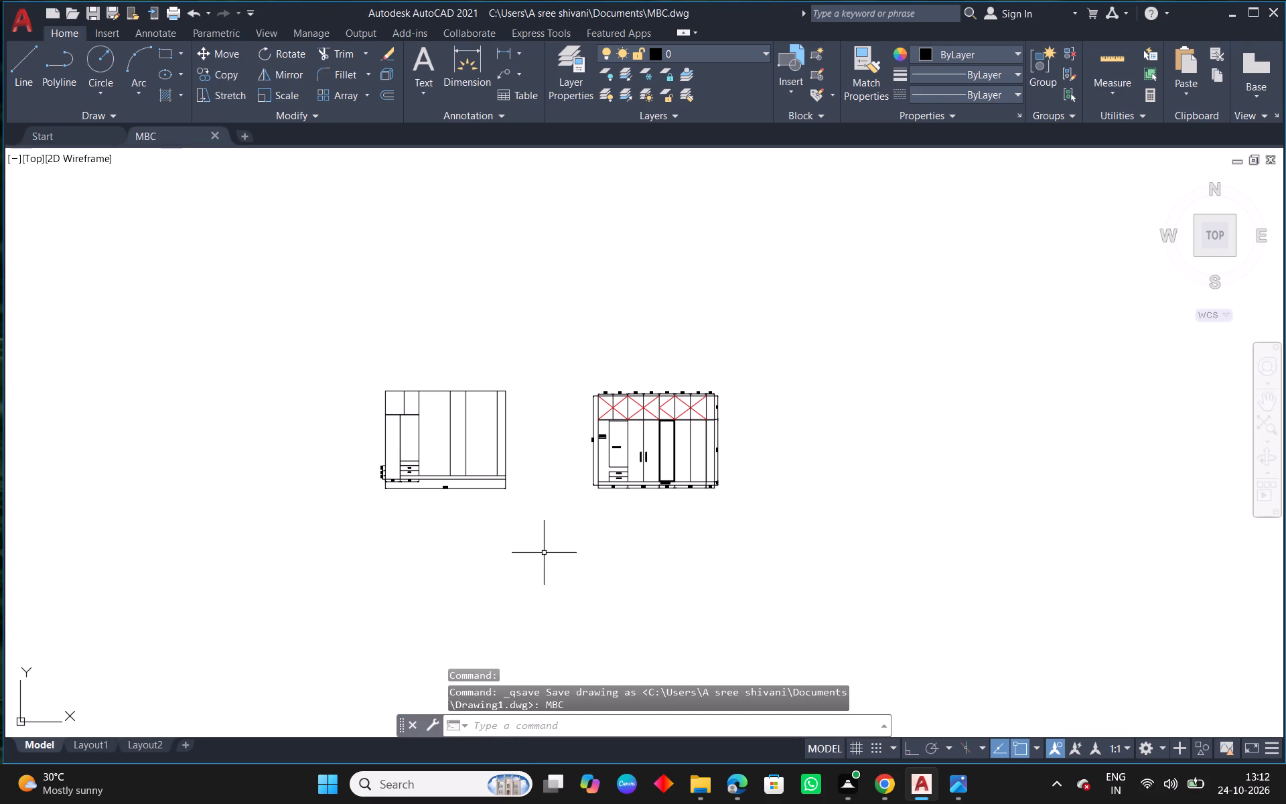
key("Escape")
Delete the earlier, unfinished wardrobe elevation that stands beside the fully dimensioned redrawn one.
middle_click_drag(790, 591, 707, 587)
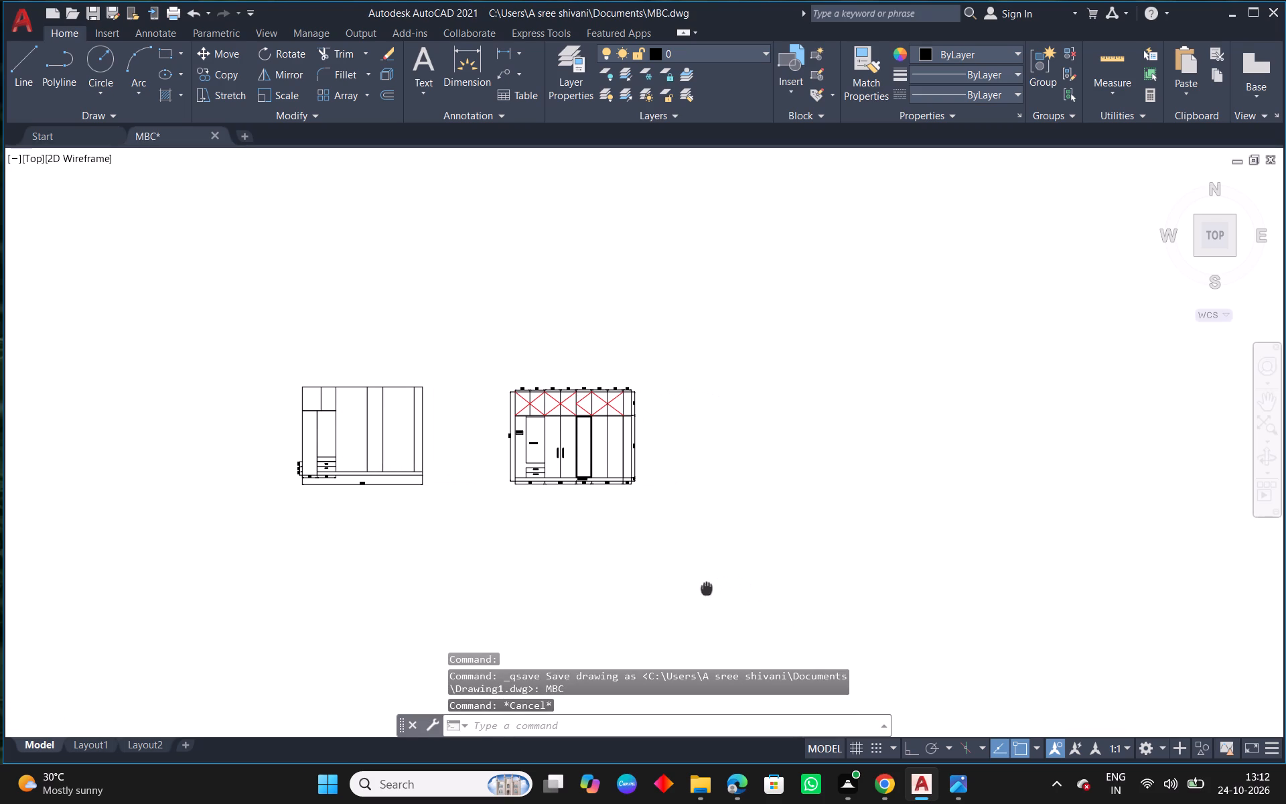
scroll(678, 568, "down", 2)
middle_click_drag(770, 530, 733, 505)
left_click_drag(548, 439, 486, 526)
left_click(466, 538)
key("space")
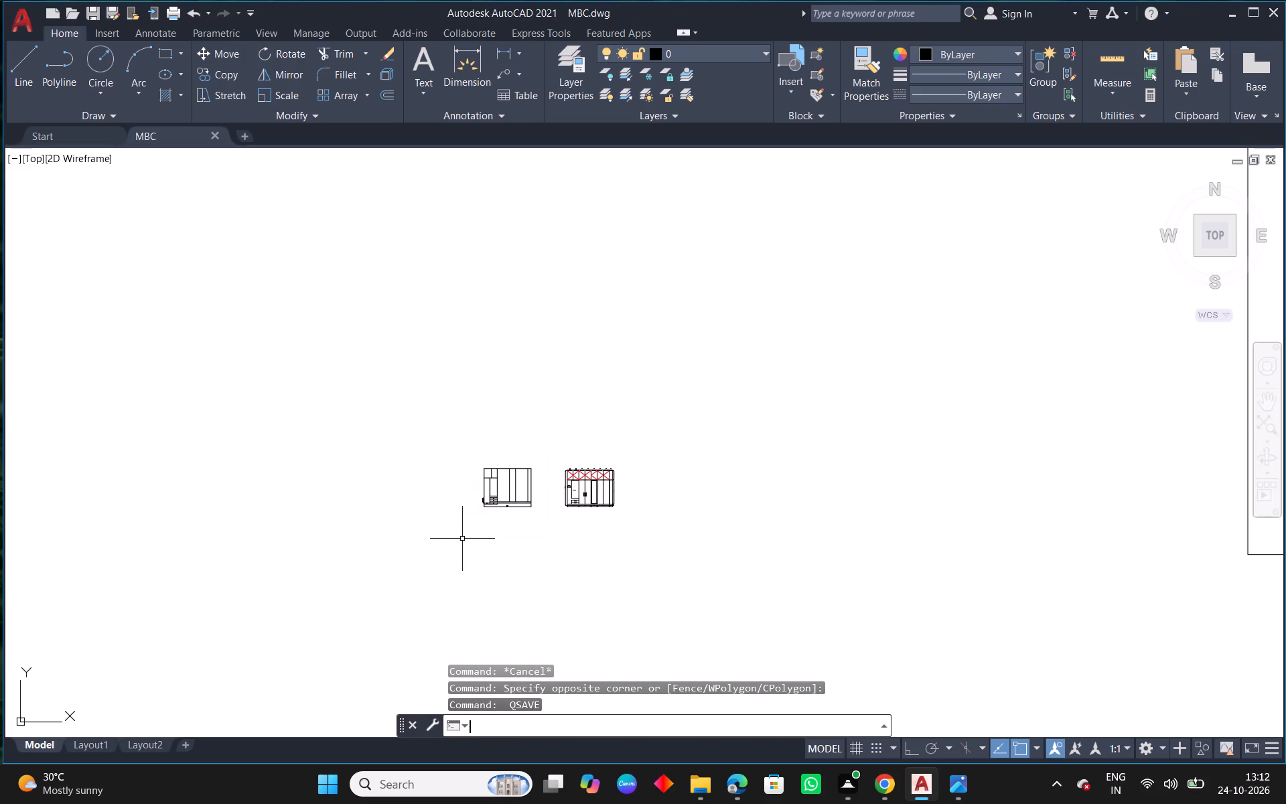
left_click_drag(541, 450, 532, 460)
left_click(463, 521)
key("Delete")
Move the whole redrawn outer elevation with its dimensions horizontally toward the space the earlier elevation occupied.
scroll(621, 511, "up", 2)
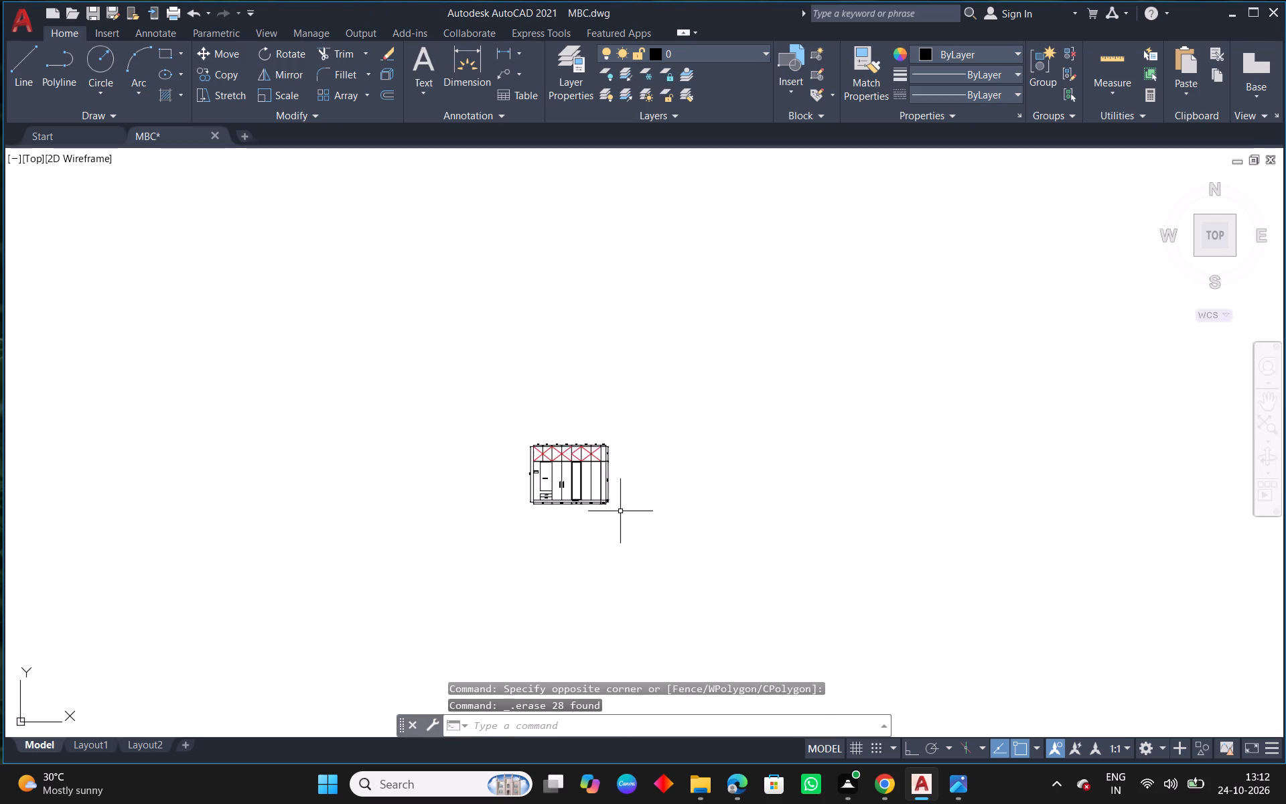
left_click_drag(652, 367, 638, 381)
left_click(473, 540)
type("M")
key("space")
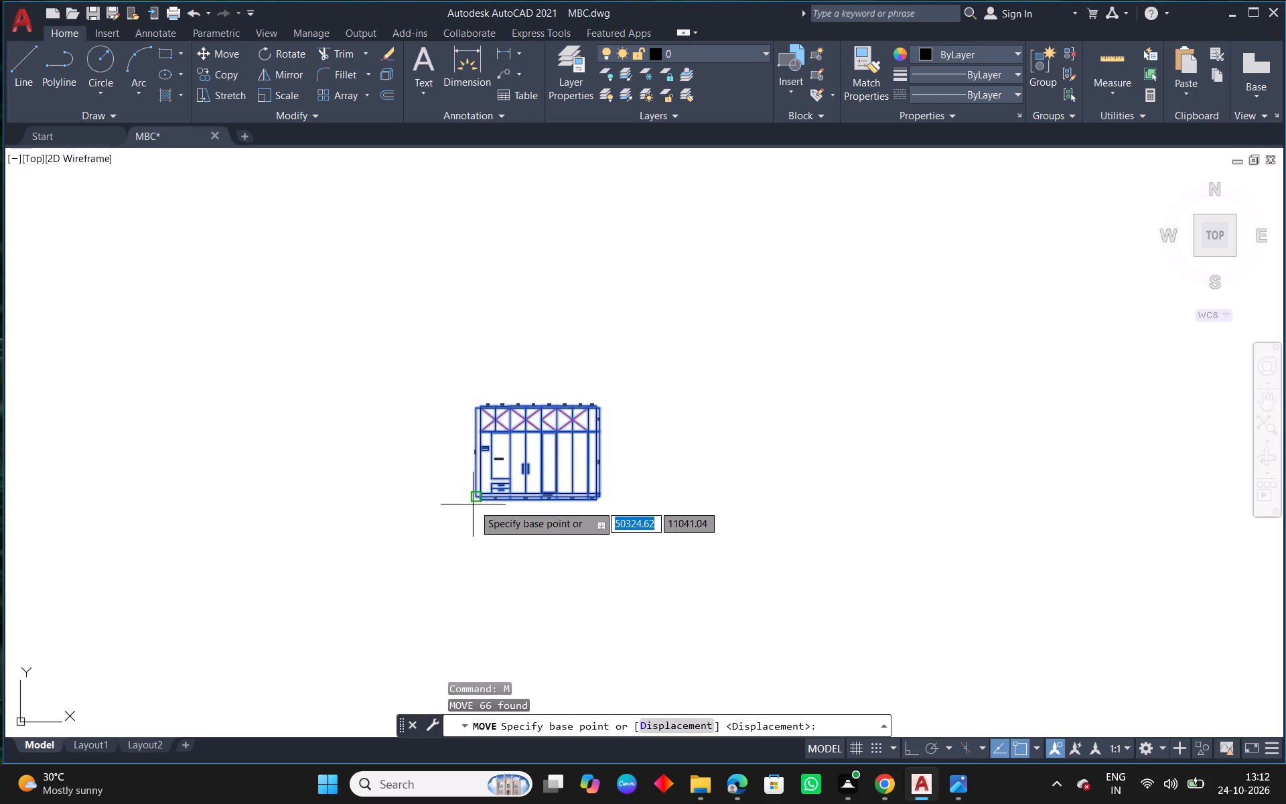
left_click(474, 505)
left_click(345, 509)
key("Escape")
Check the reference outer view for door labels that the redrawn elevation still lacks.
scroll(390, 483, "up", 4)
scroll(416, 481, "down", 6)
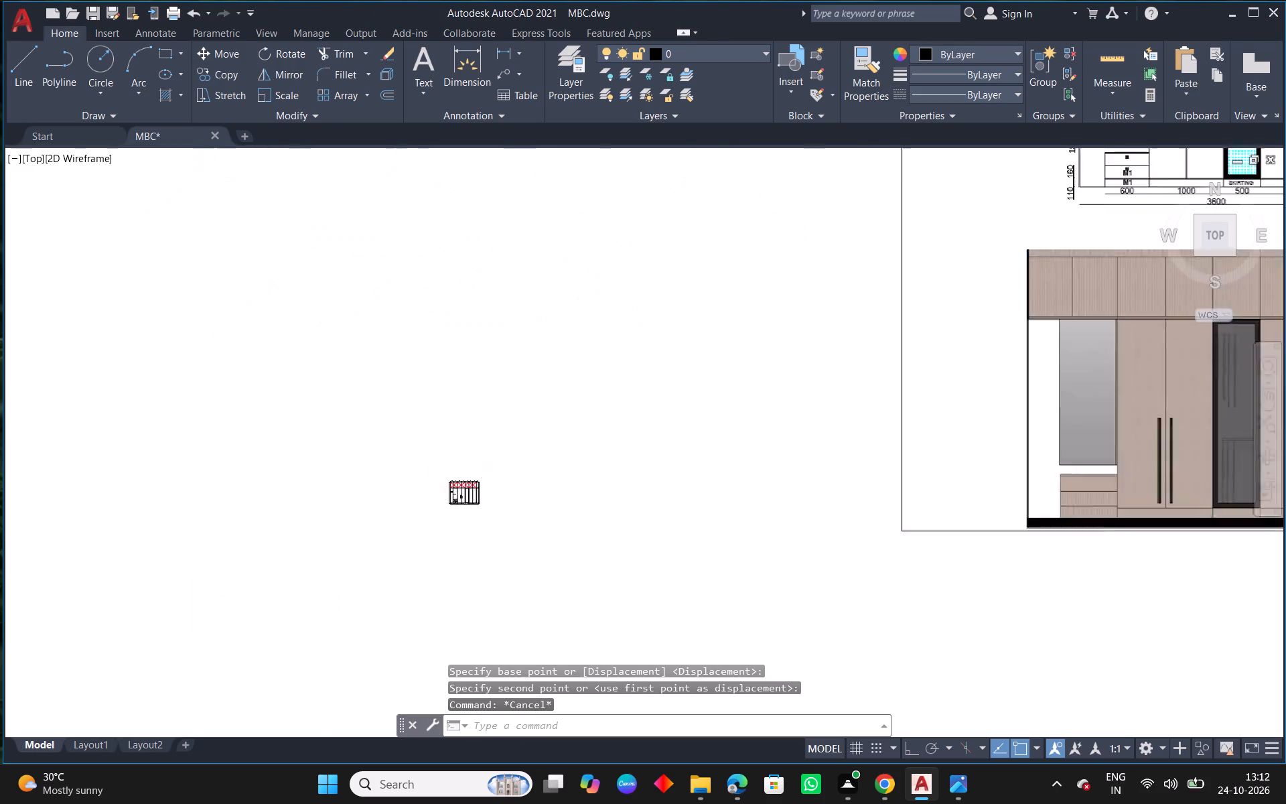
scroll(490, 515, "down", 4)
scroll(782, 413, "up", 3)
middle_click_drag(587, 545, 662, 463)
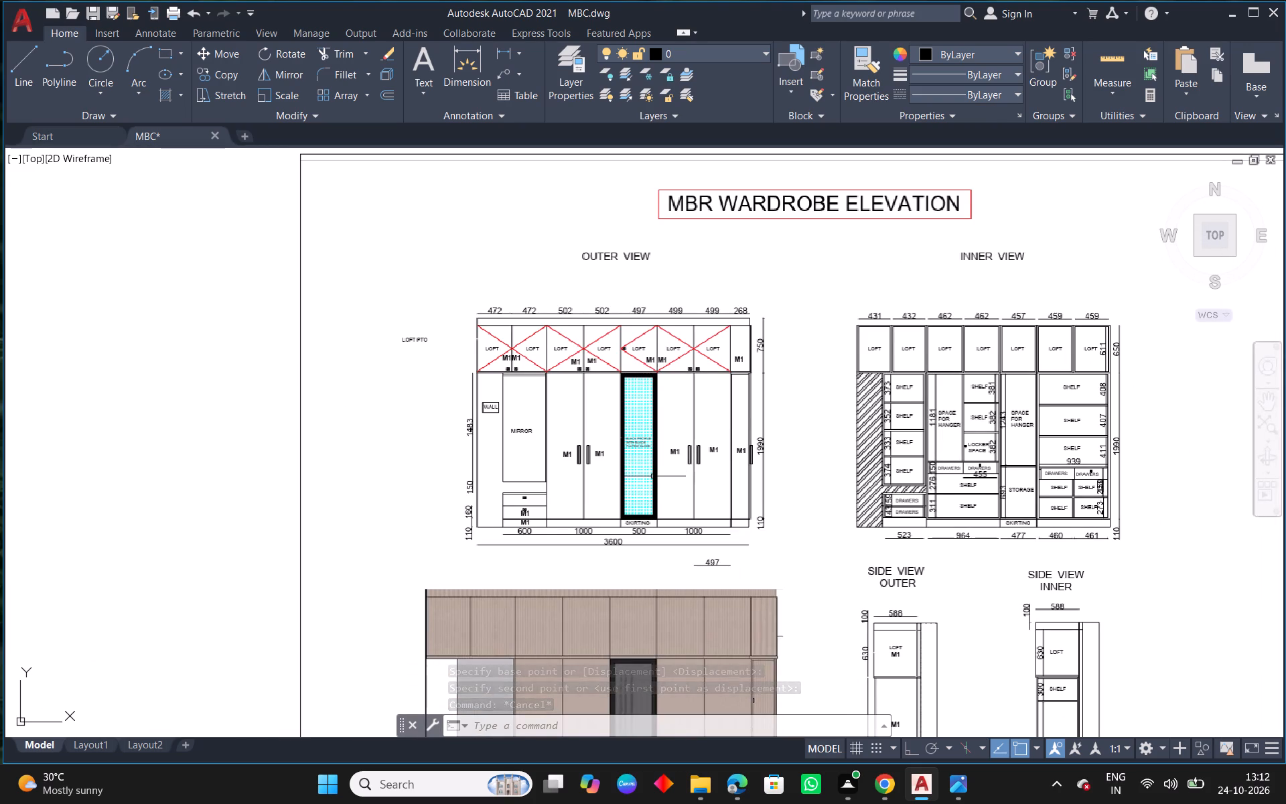
middle_click_drag(498, 534, 764, 385)
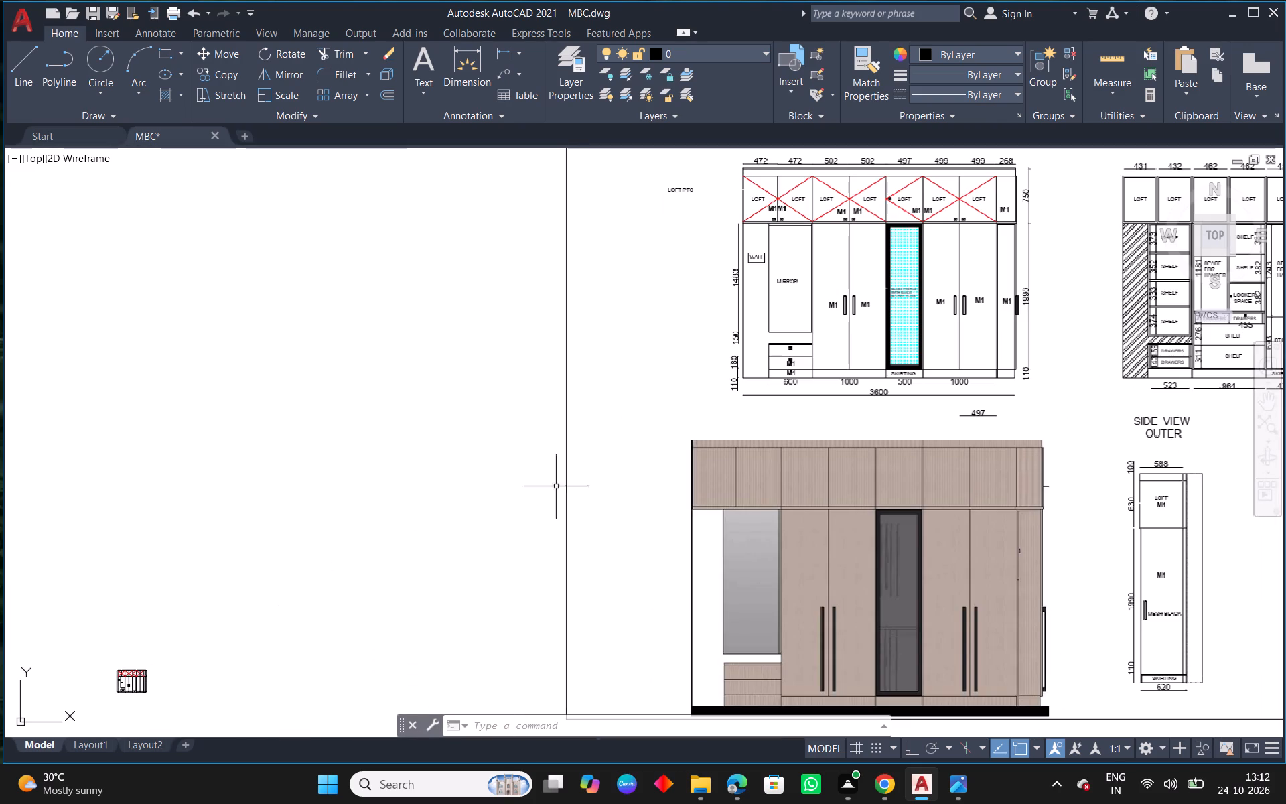
middle_click_drag(344, 571, 654, 351)
Copy the MIRROR label onto both 1000-wide double-door leaves beside the mirror bay, one copy outside each handle.
scroll(480, 505, "up", 6)
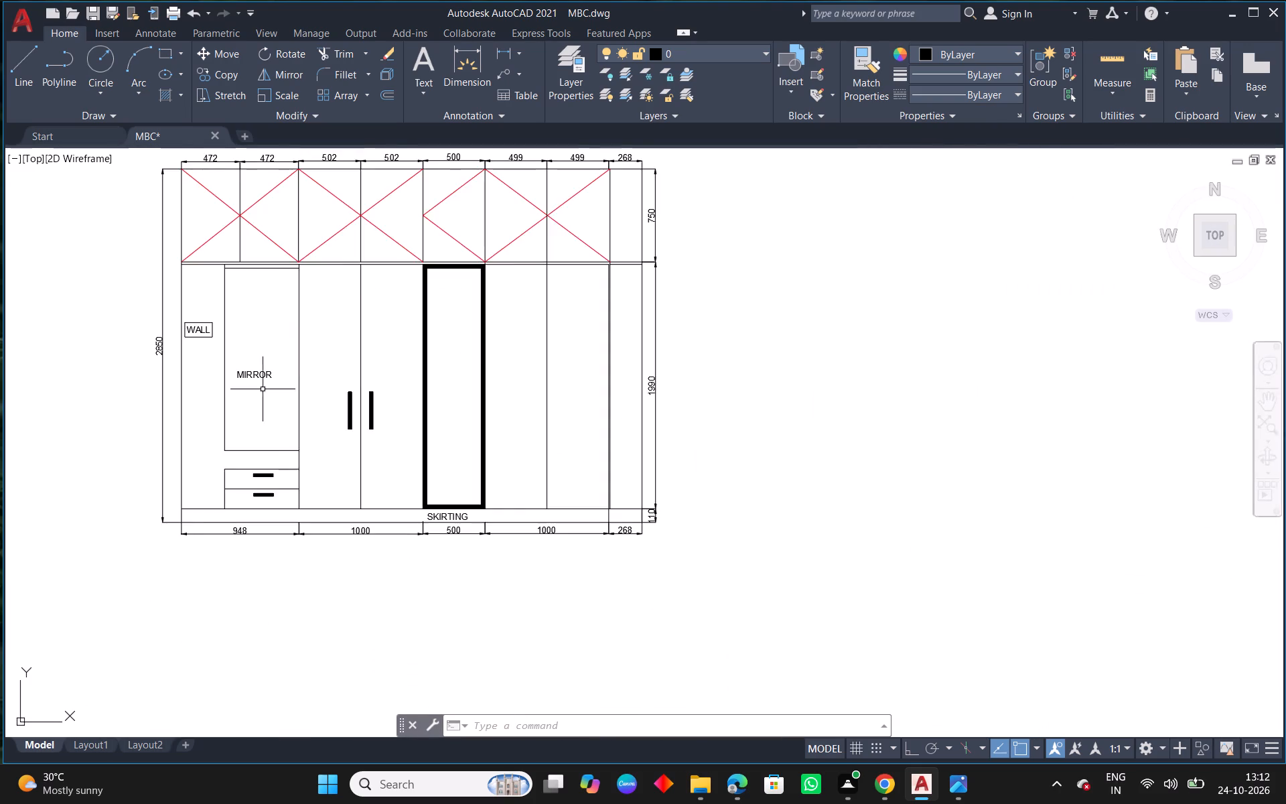
scroll(257, 381, "up", 1)
left_click(251, 369)
type("CO")
key("space")
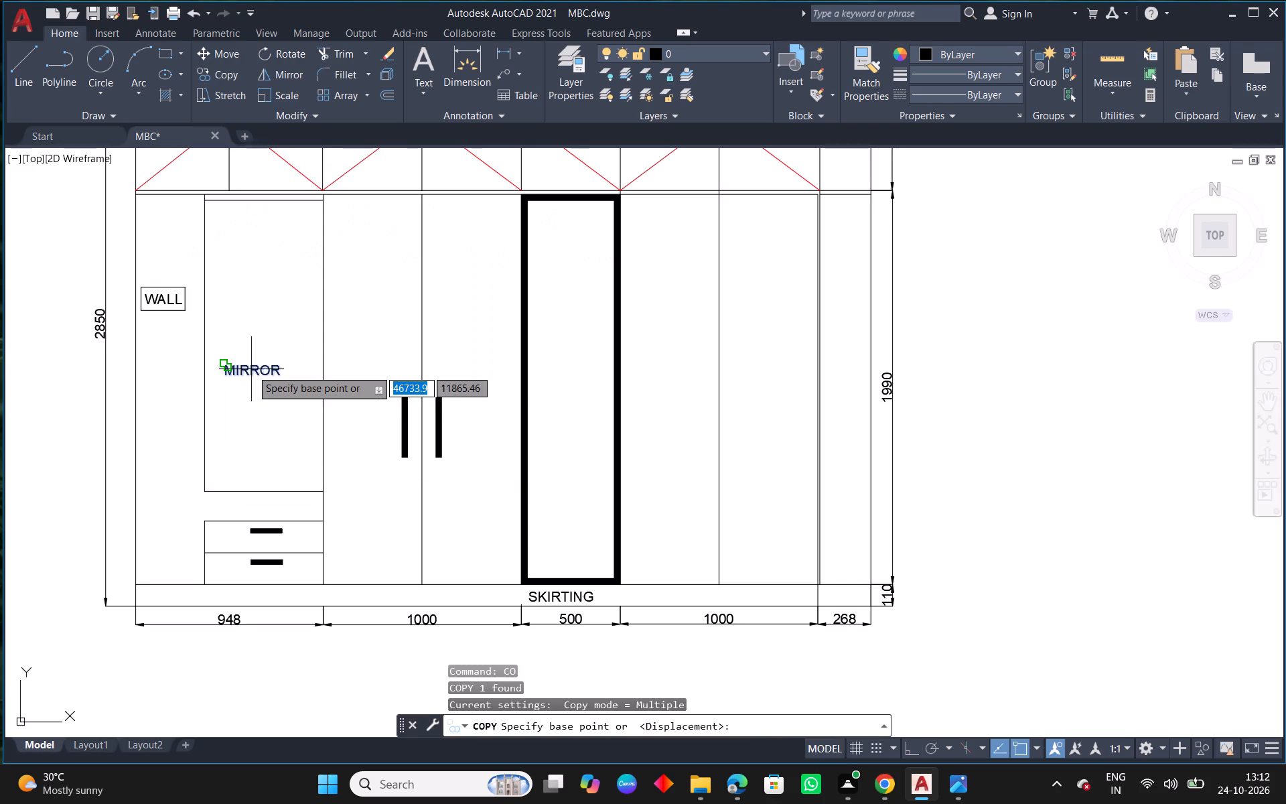
left_click(251, 369)
scroll(475, 512, "down", 10)
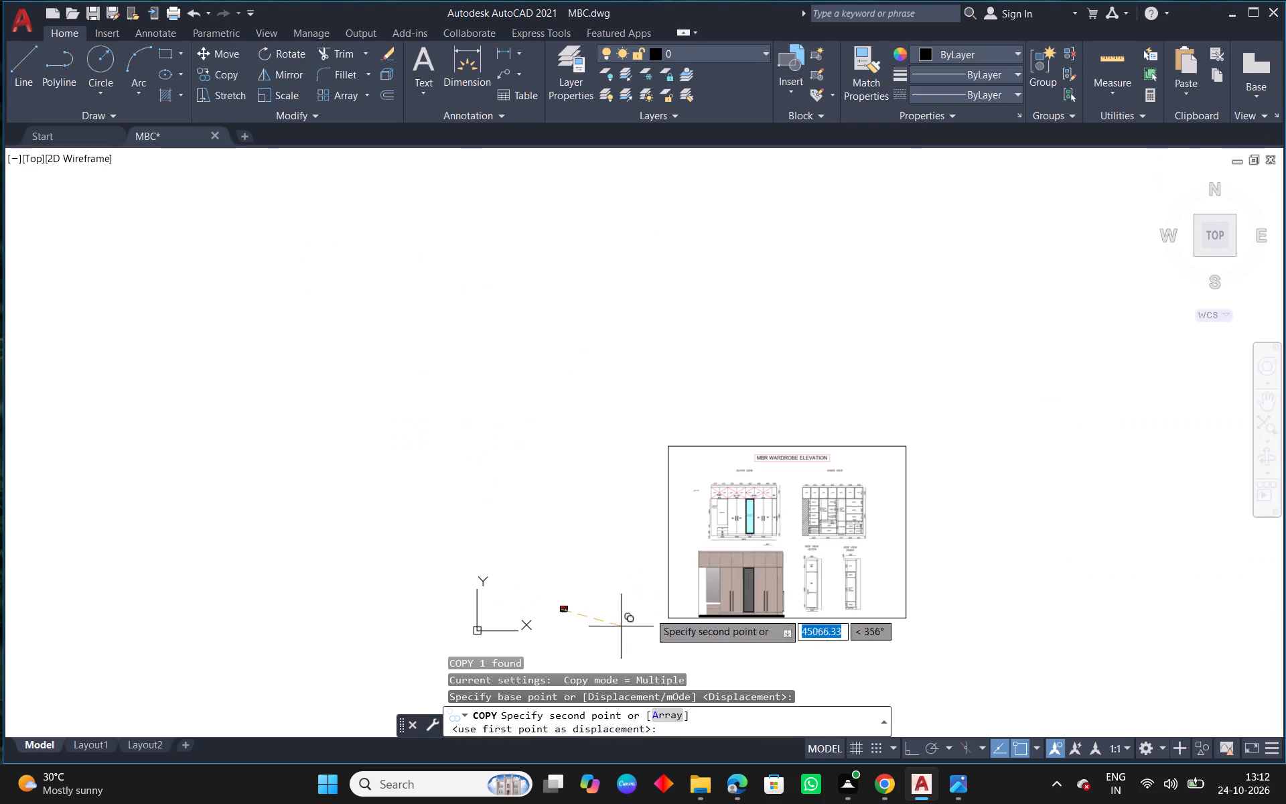
scroll(819, 500, "up", 3)
middle_click_drag(598, 600, 774, 355)
scroll(544, 425, "down", 2)
middle_click_drag(468, 538, 768, 379)
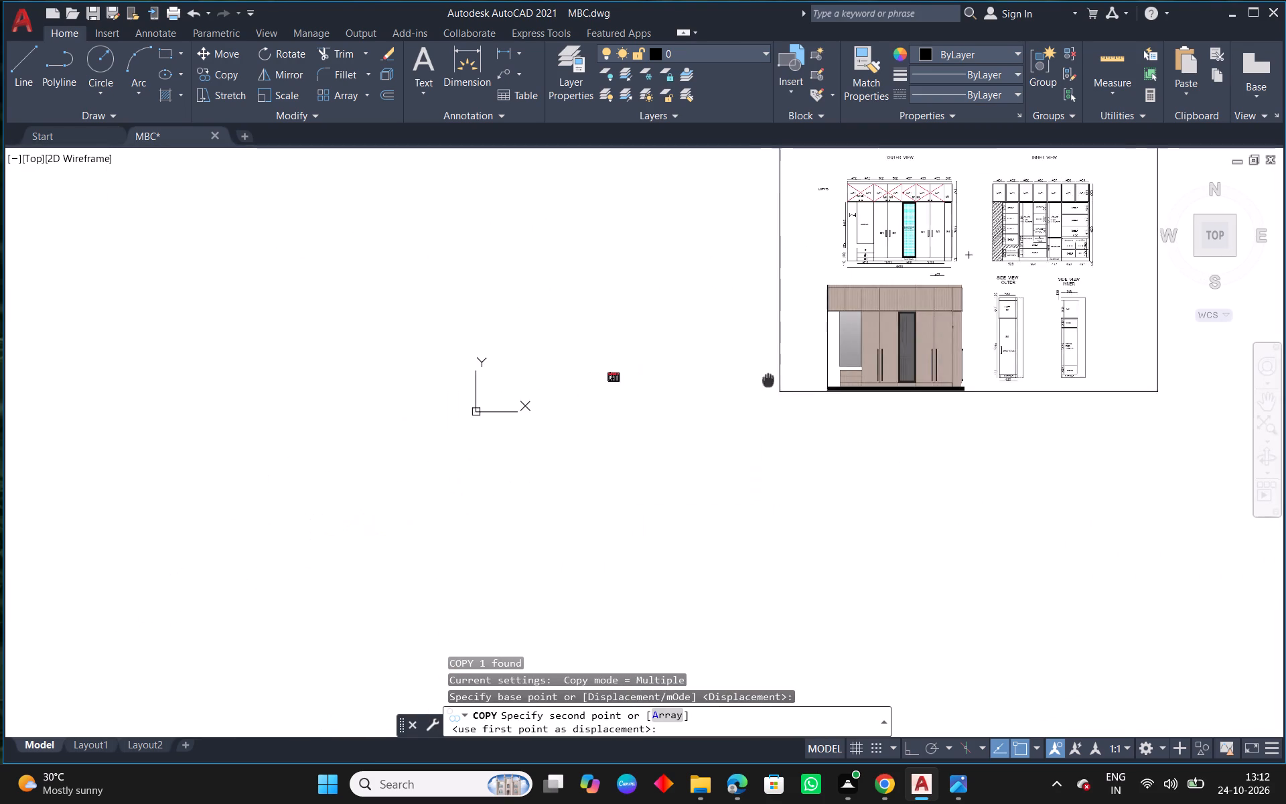
middle_click_drag(768, 379, 770, 375)
scroll(634, 383, "up", 11)
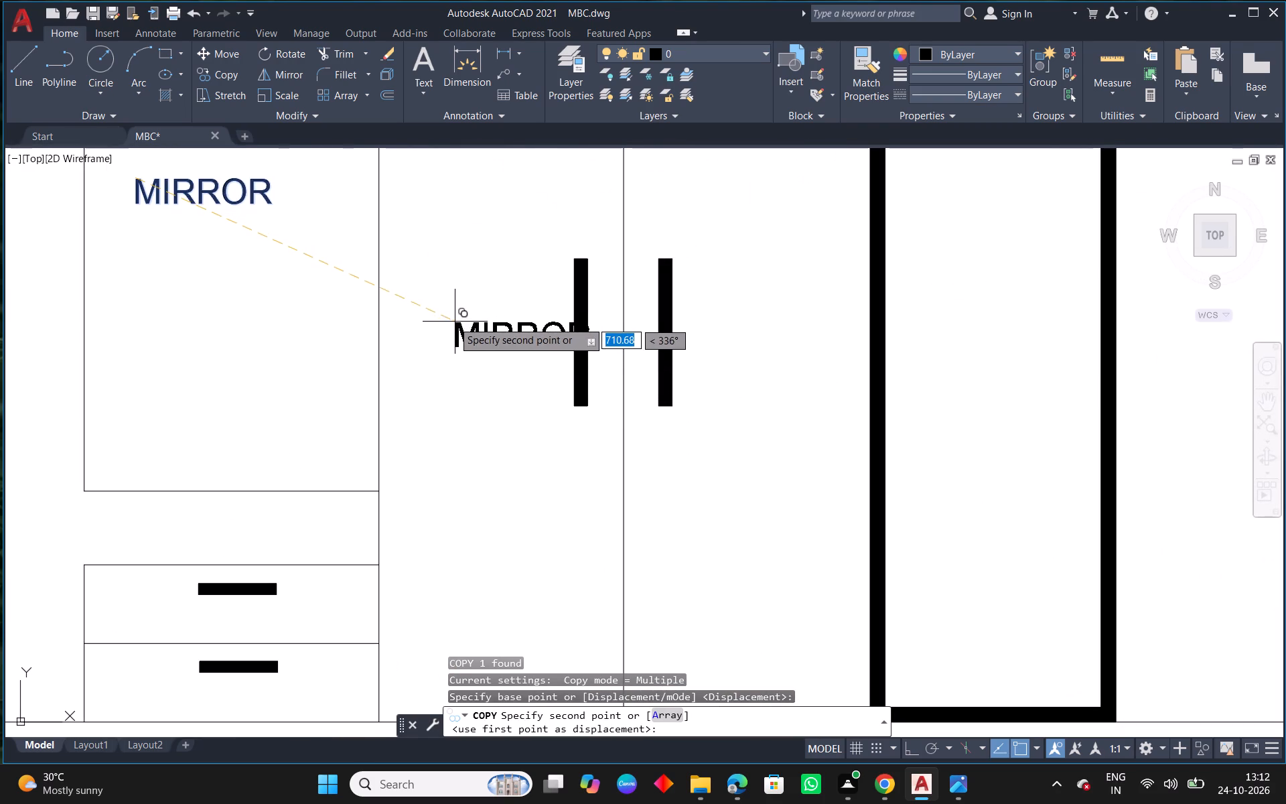
left_click(427, 320)
left_click(696, 326)
key("Escape")
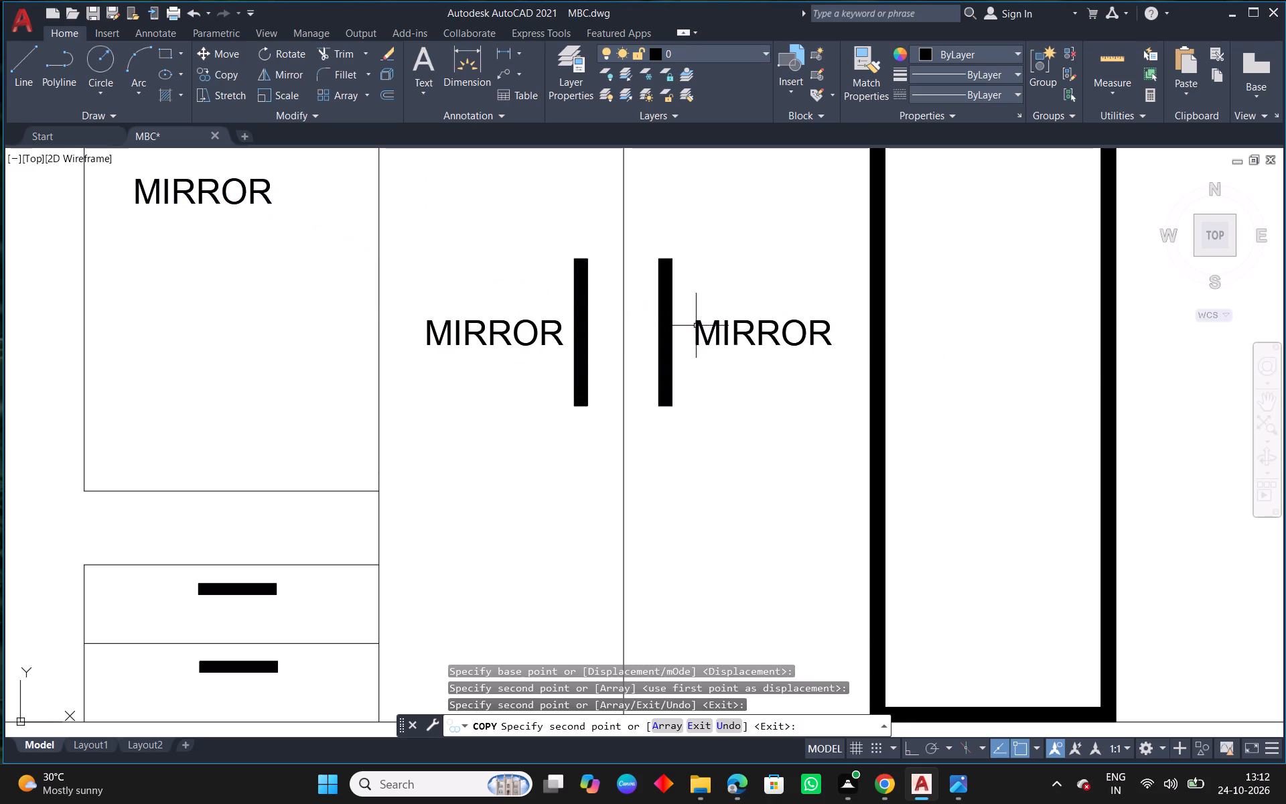
Change the copied MIRROR label on the door leaf nearest the black-framed door to M1.
type("ED")
key("space")
left_click(705, 333)
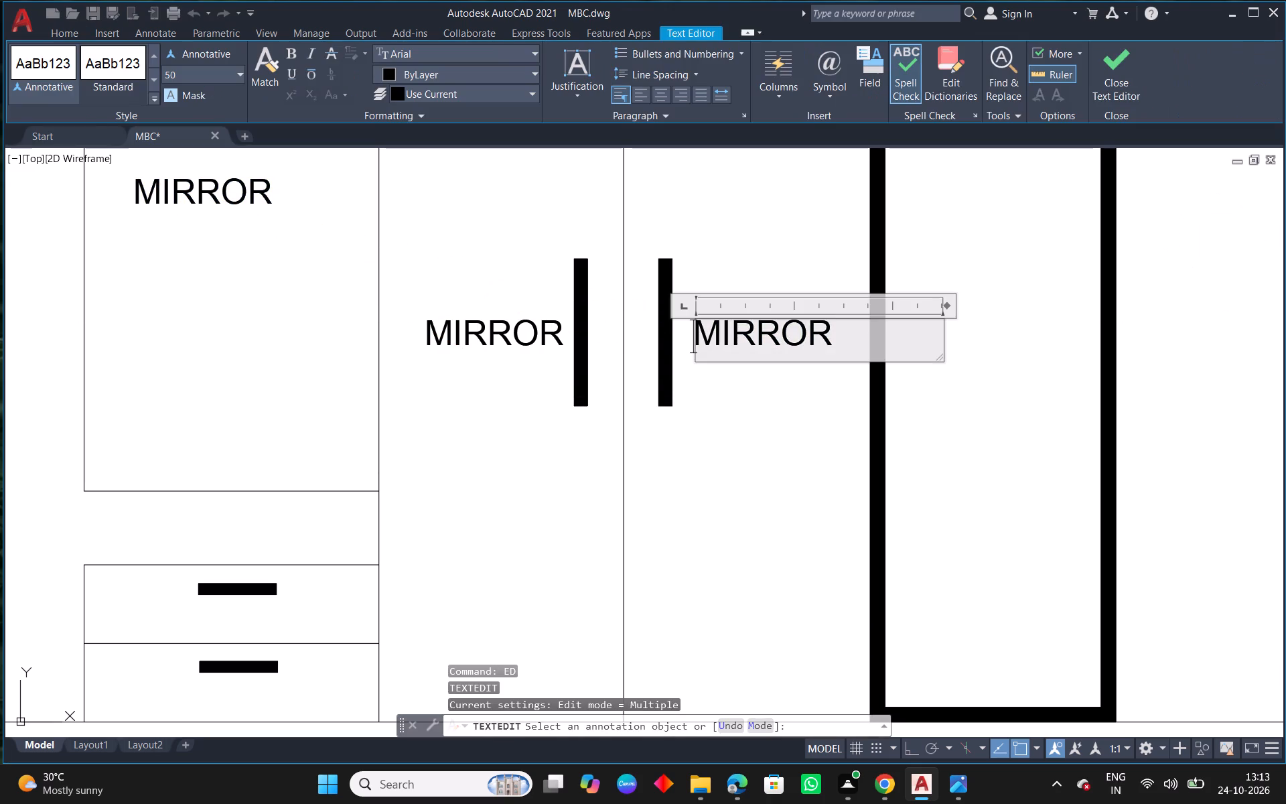
left_click_drag(857, 331, 727, 334)
key("BackSpace")
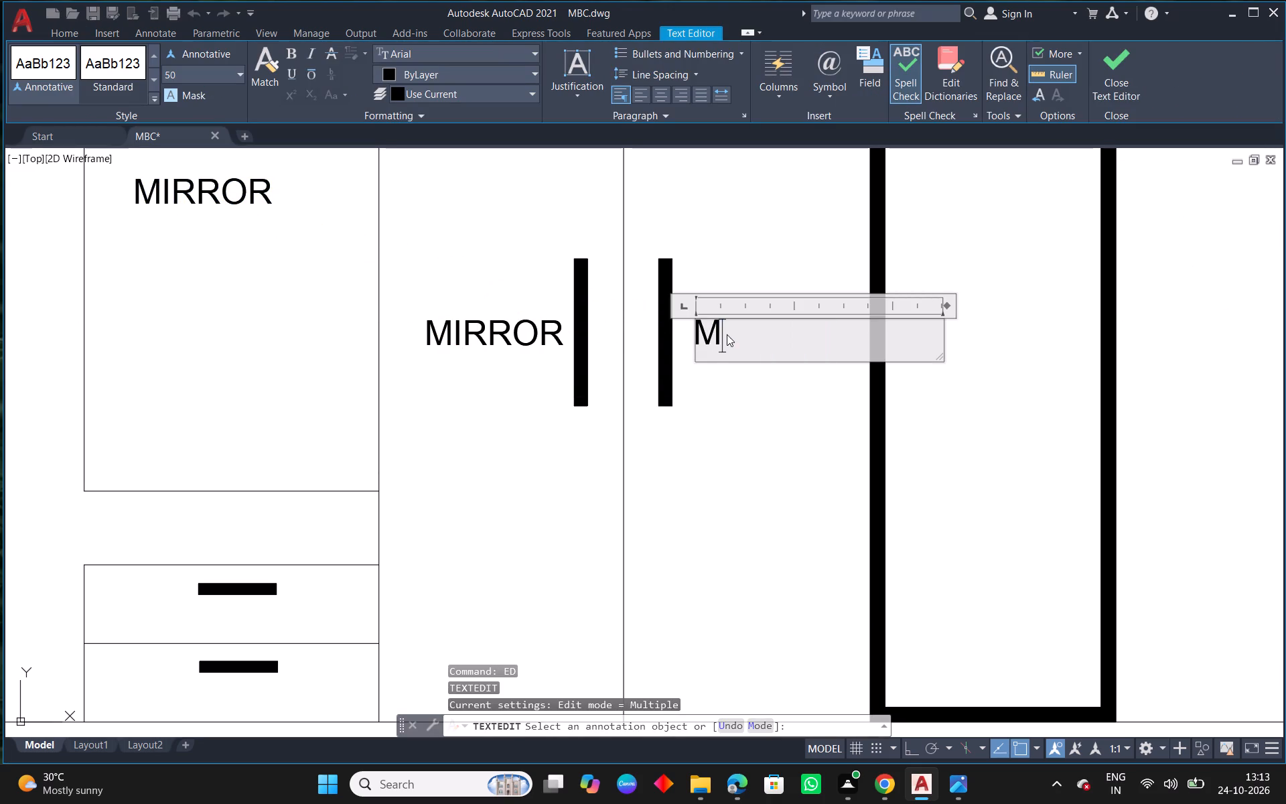
key("1")
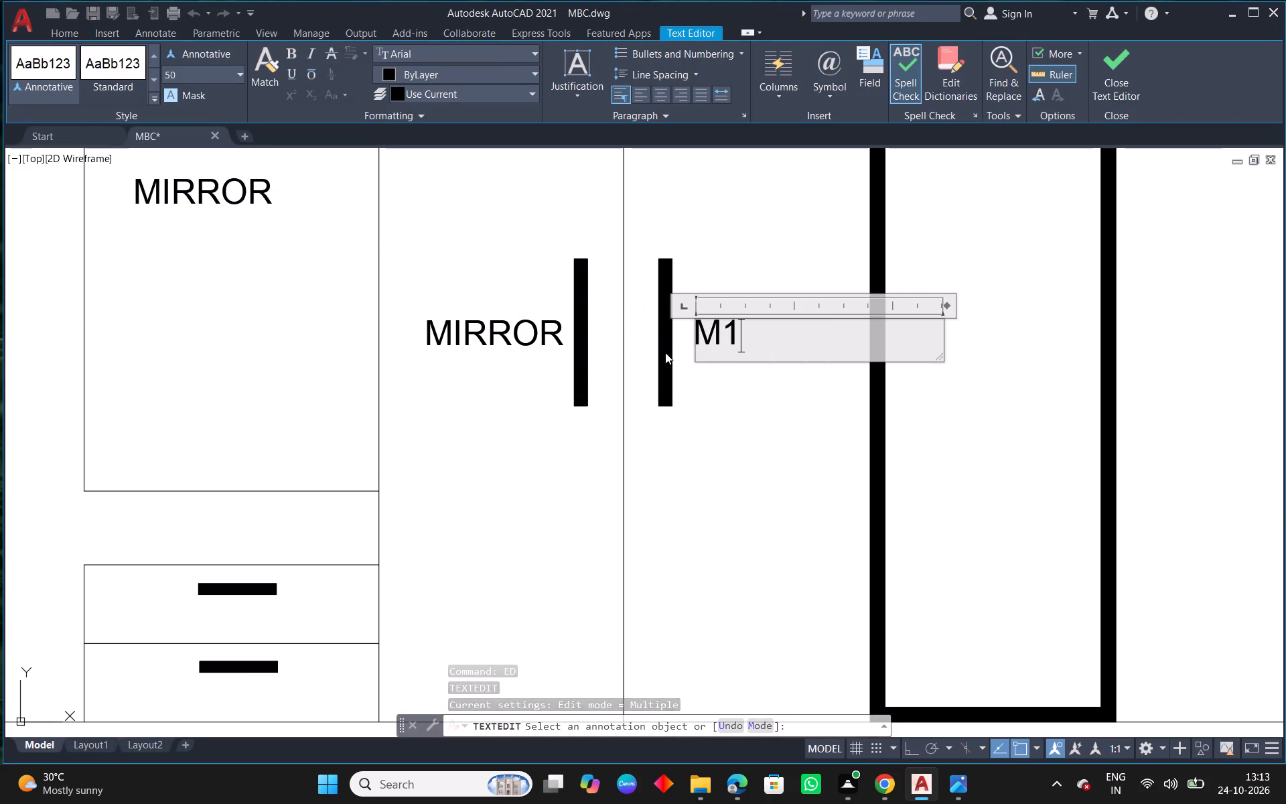
Change the copied MIRROR label on the door leaf nearest the mirror bay to M1 and finish text editing.
left_click(513, 326)
left_click(502, 336)
left_click_drag(582, 336, 480, 342)
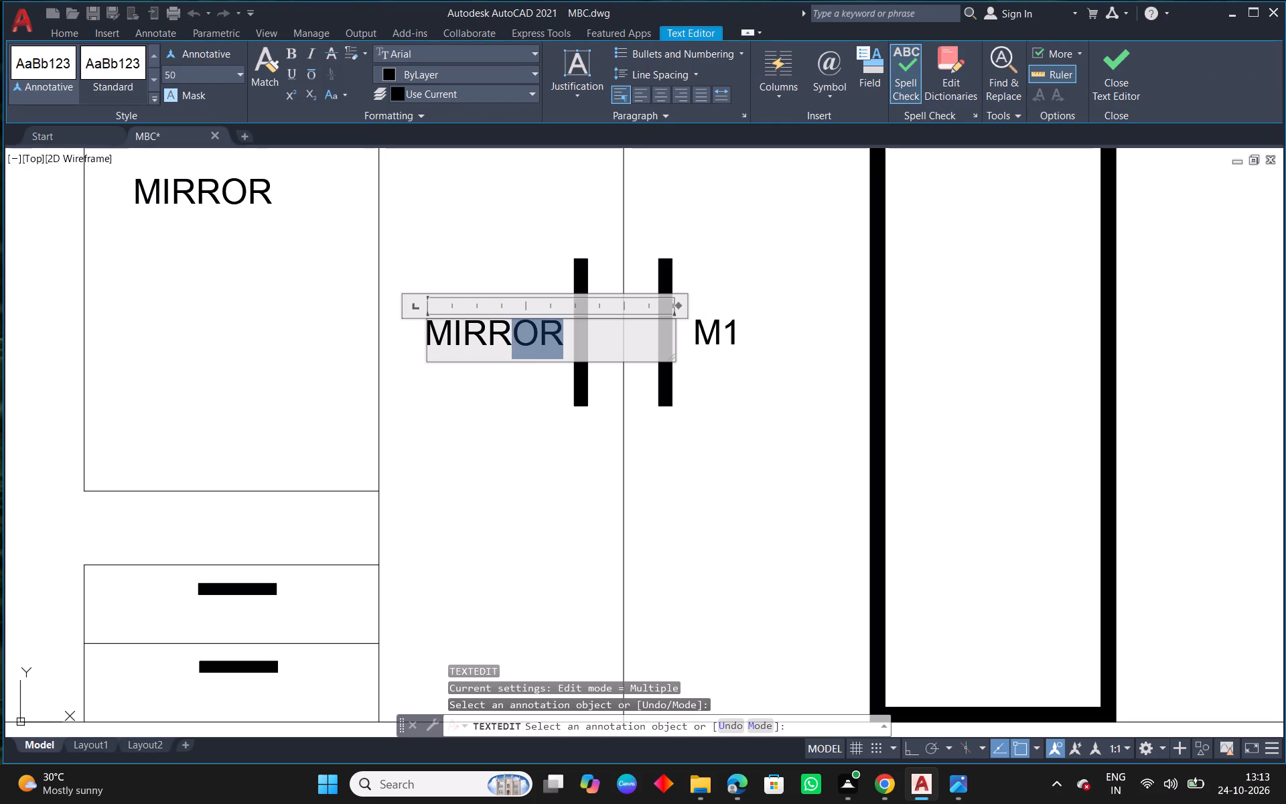
left_click_drag(480, 342, 468, 343)
key("BackSpace")
key("BackSpace")
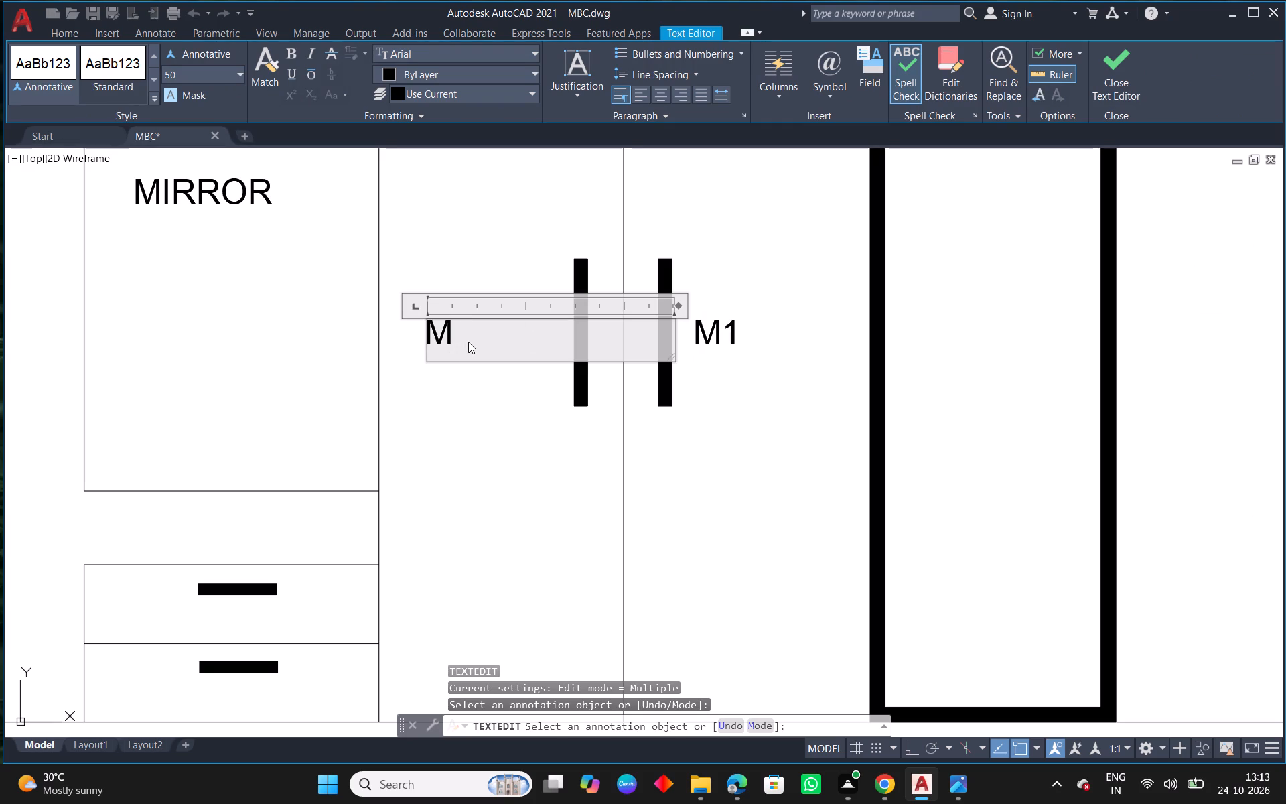
key("1")
left_click(554, 482)
right_click(539, 481)
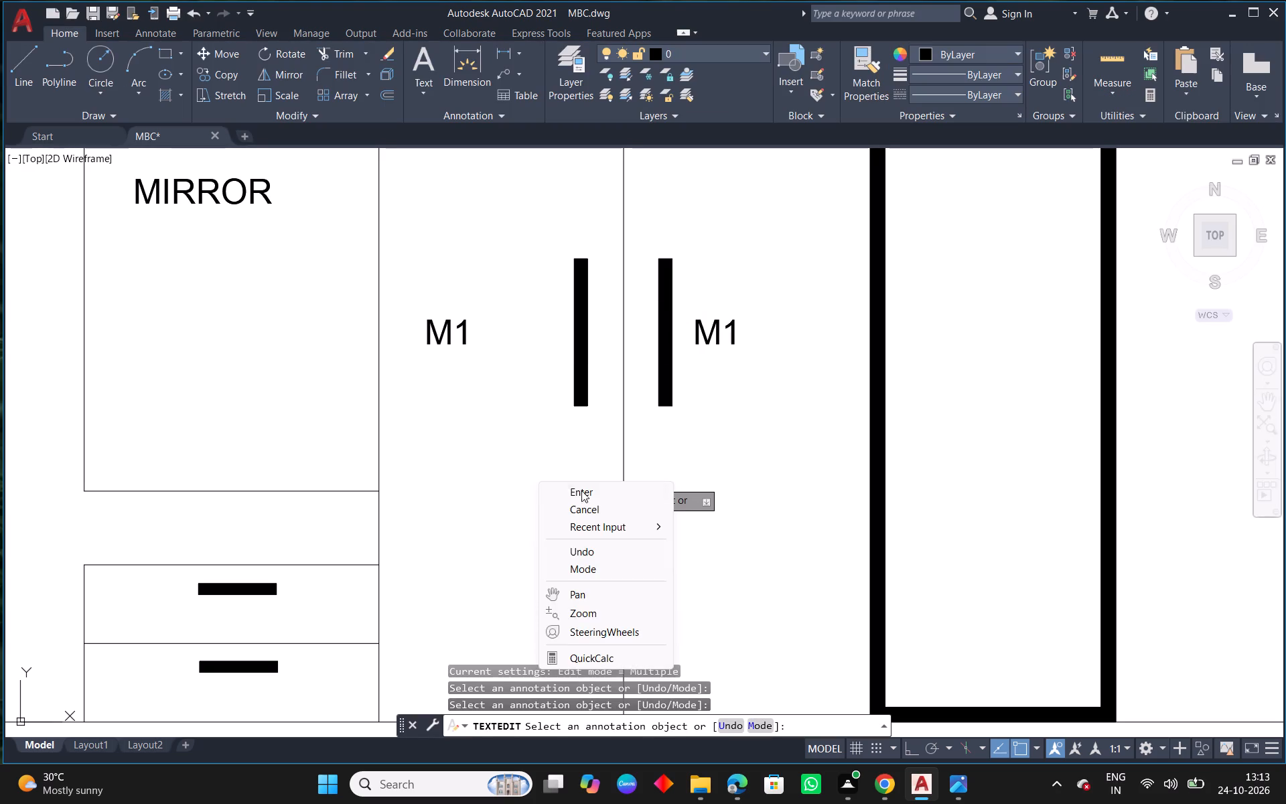
left_click(589, 490)
key("Escape")
Check the reference outer view for the handles and labels on the doors beyond the framed glass door.
scroll(434, 438, "down", 4)
middle_click_drag(900, 514, 747, 496)
scroll(739, 503, "down", 3)
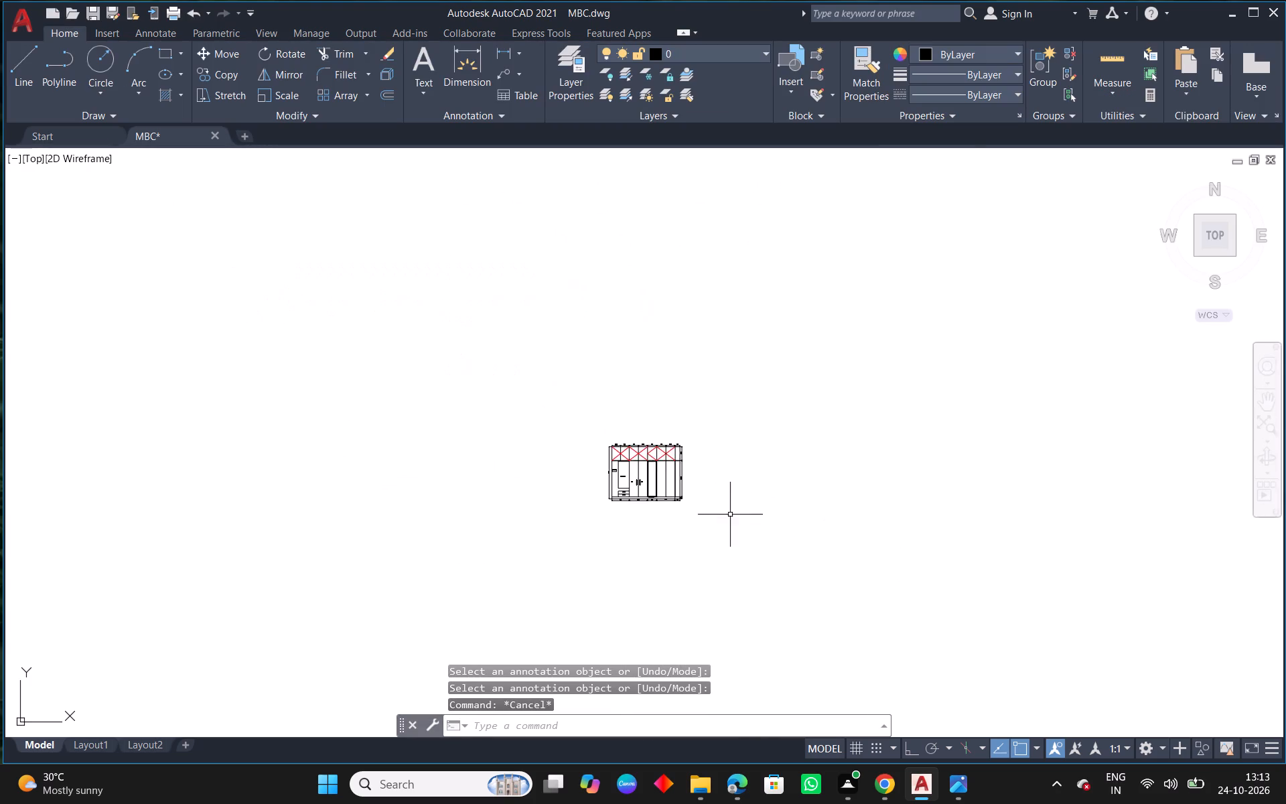
scroll(734, 519, "down", 4)
middle_click_drag(920, 520, 666, 485)
scroll(786, 348, "up", 3)
scroll(723, 375, "down", 2)
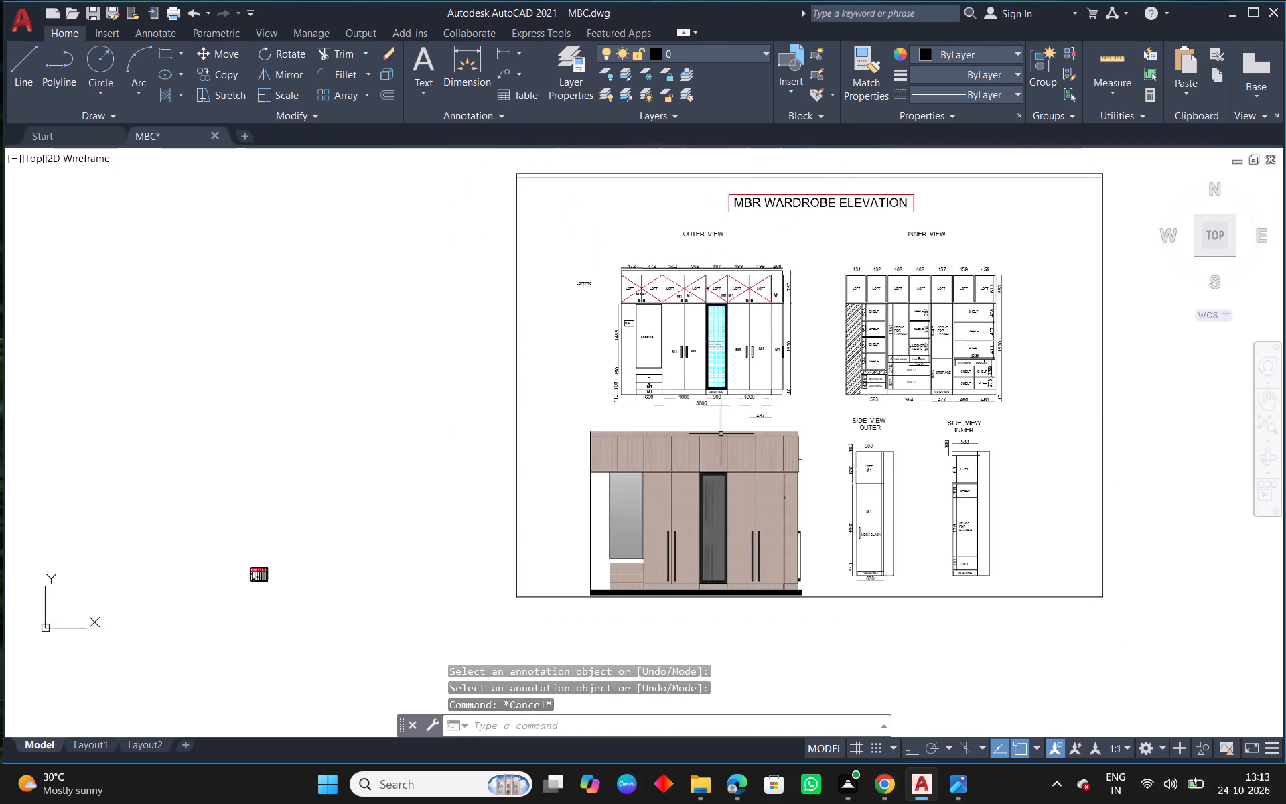
Copy the two door handles and their M1 labels straight across with Ortho on to the double doors beyond the black-framed door.
middle_click_drag(606, 501, 823, 387)
scroll(514, 442, "up", 4)
middle_click_drag(327, 547, 561, 432)
scroll(452, 452, "up", 3)
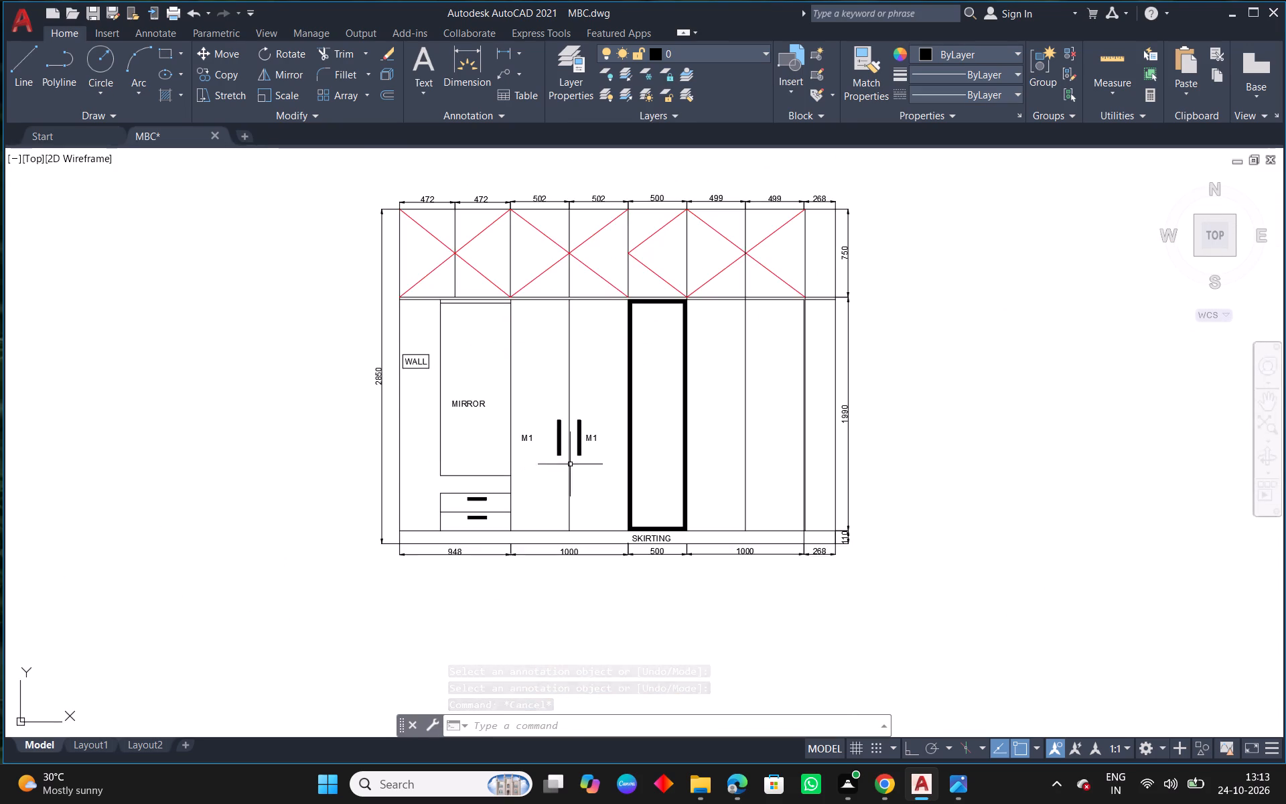
scroll(585, 456, "up", 2)
left_click_drag(595, 362, 576, 415)
left_click(551, 489)
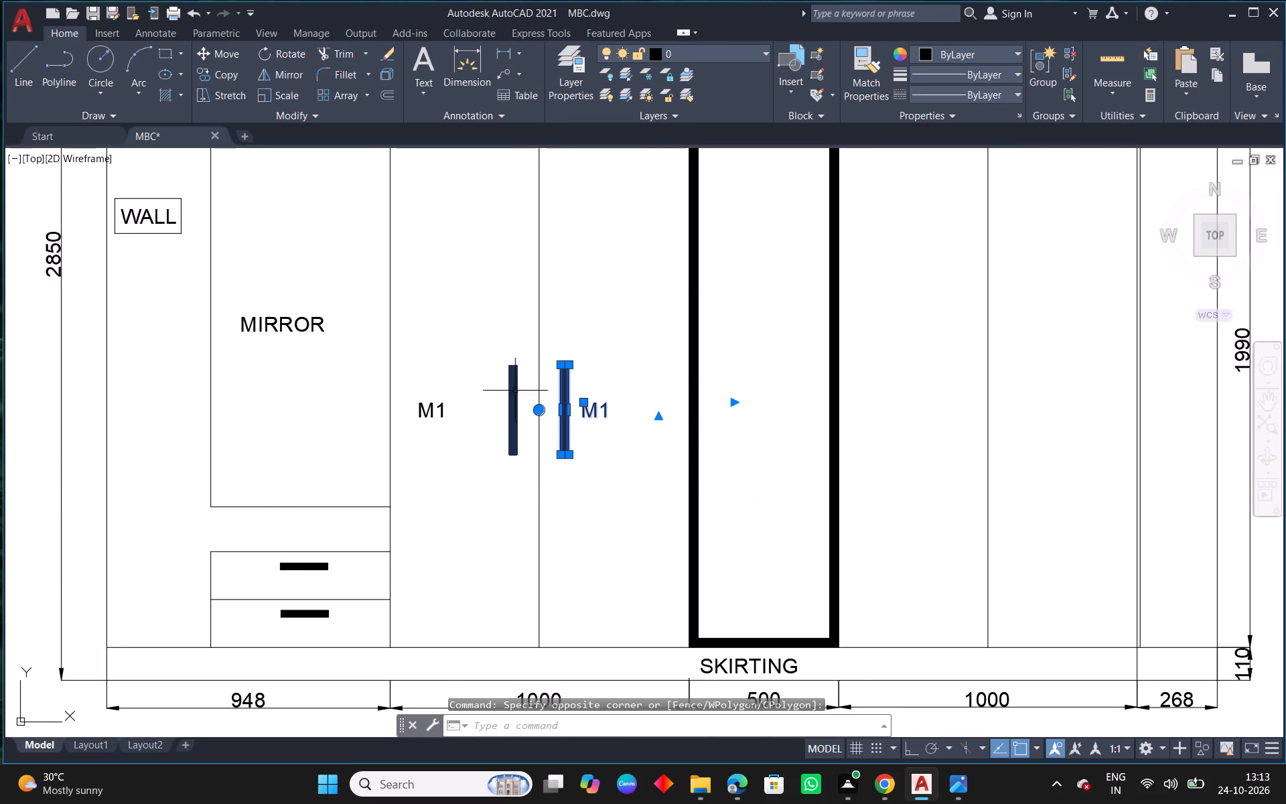
left_click_drag(519, 345, 502, 408)
left_click(415, 479)
type("CO")
key("space")
left_click(517, 458)
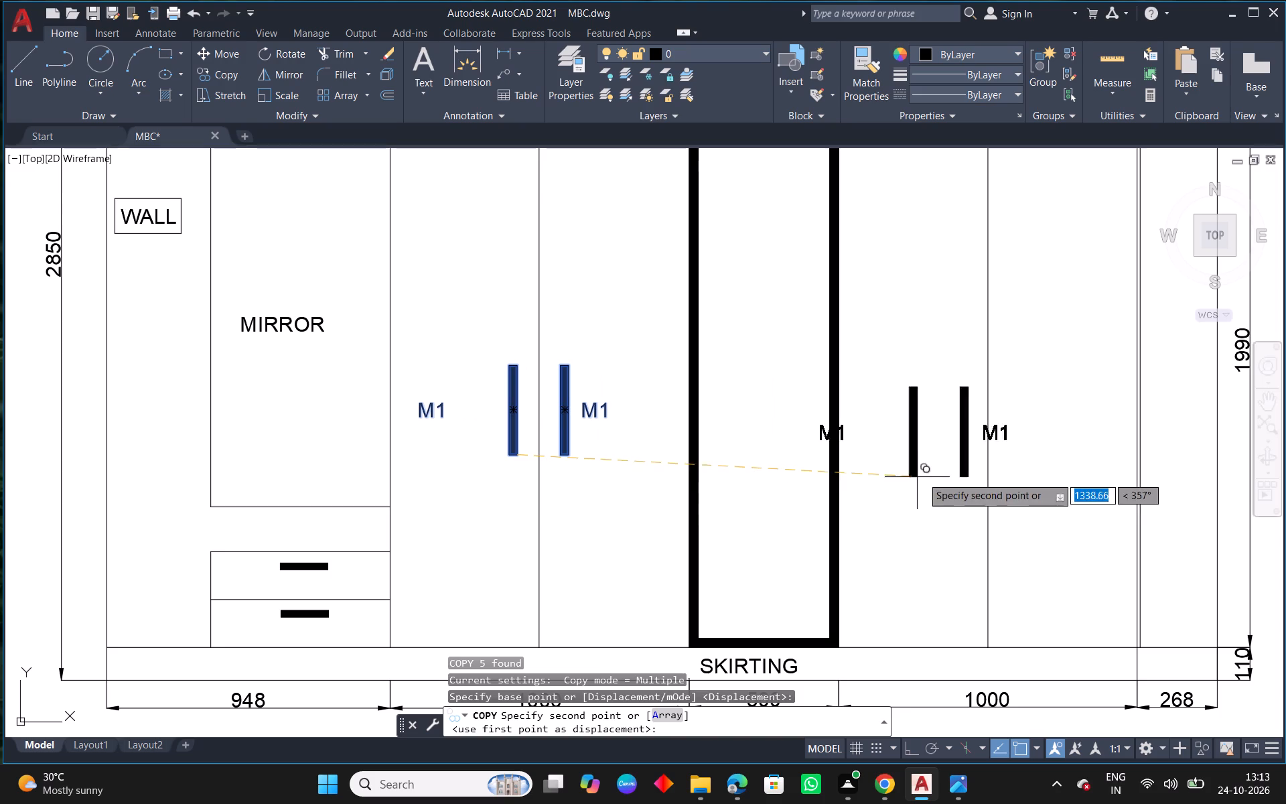
left_click_drag(908, 747, 913, 741)
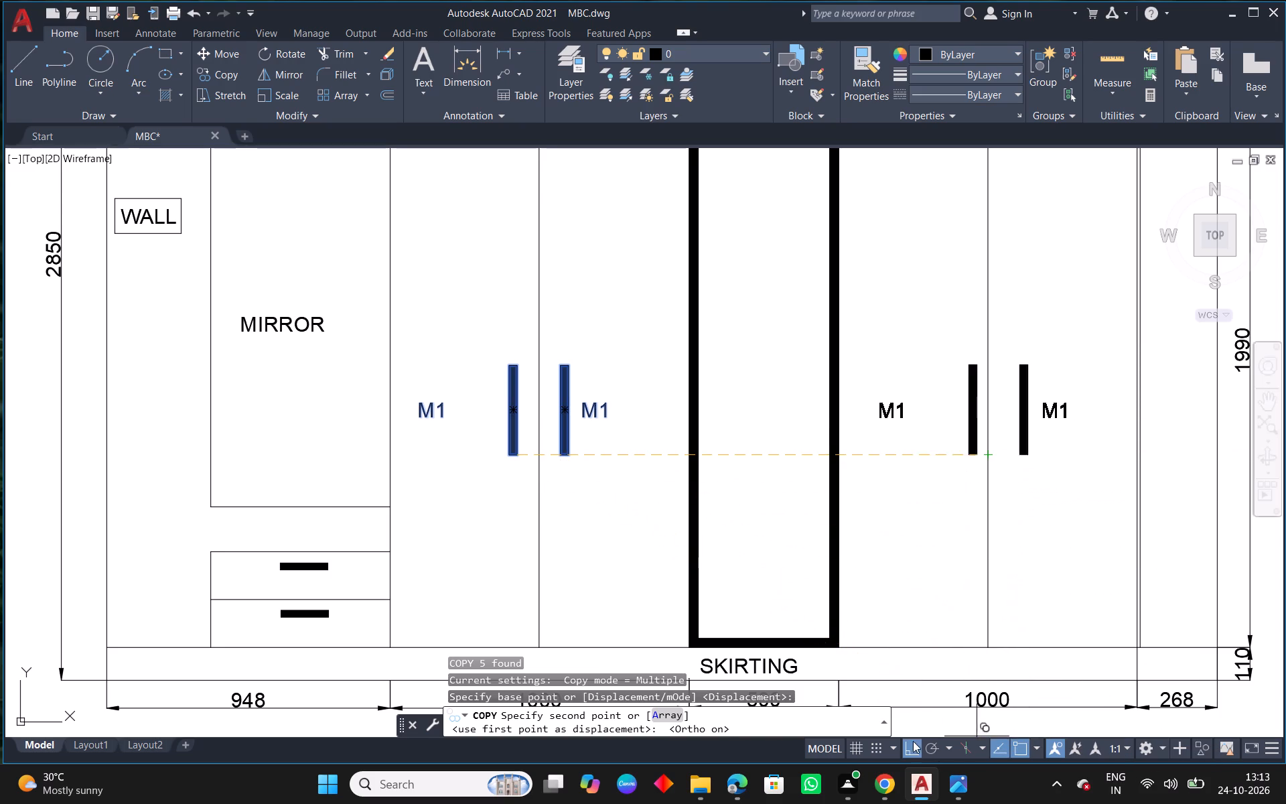
left_click_drag(913, 741, 916, 738)
left_click(963, 466)
right_click(963, 466)
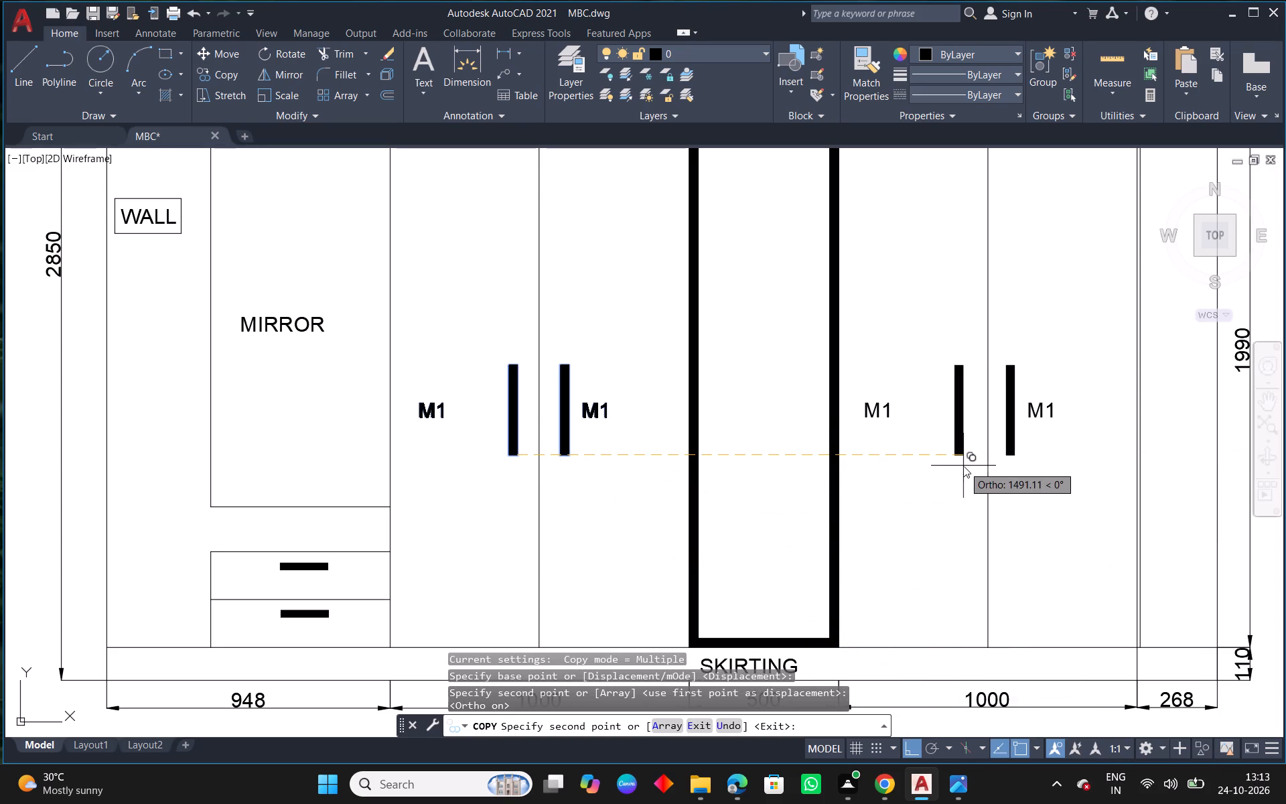
left_click(1032, 478)
key("Escape")
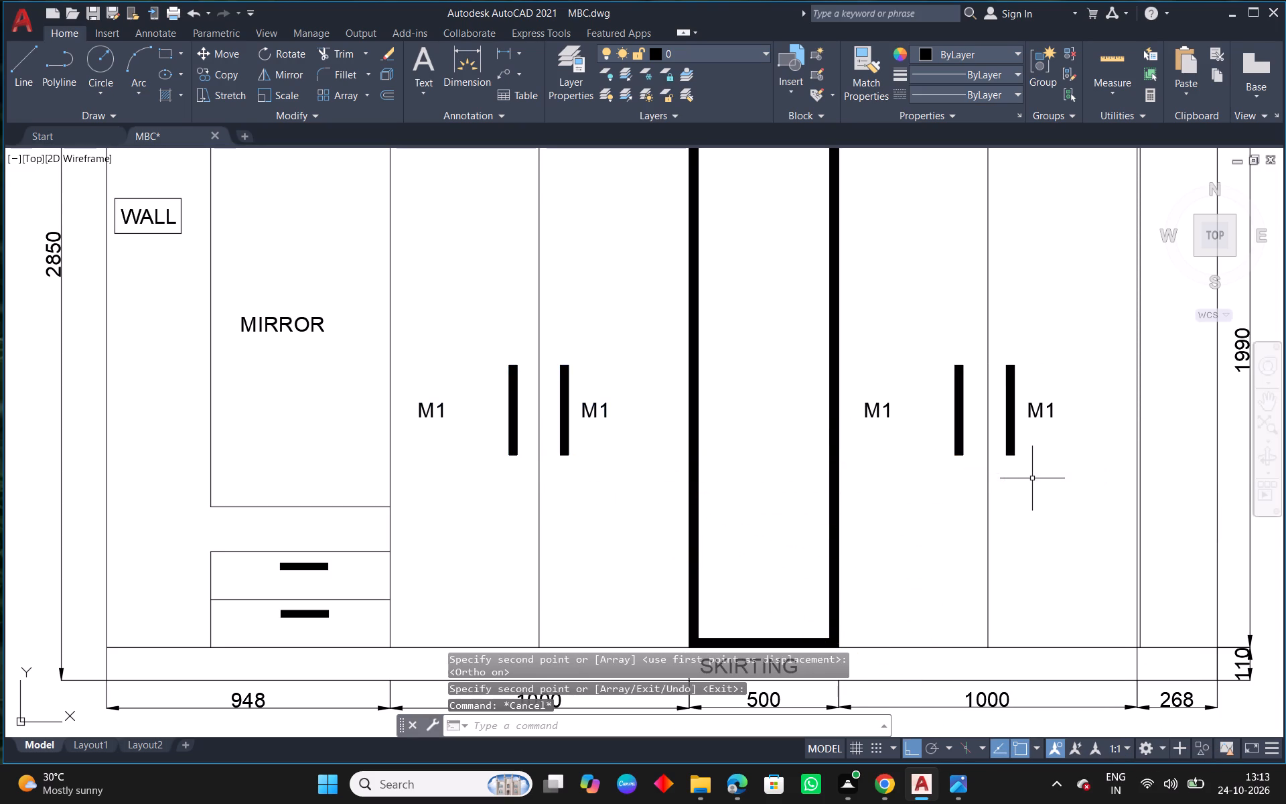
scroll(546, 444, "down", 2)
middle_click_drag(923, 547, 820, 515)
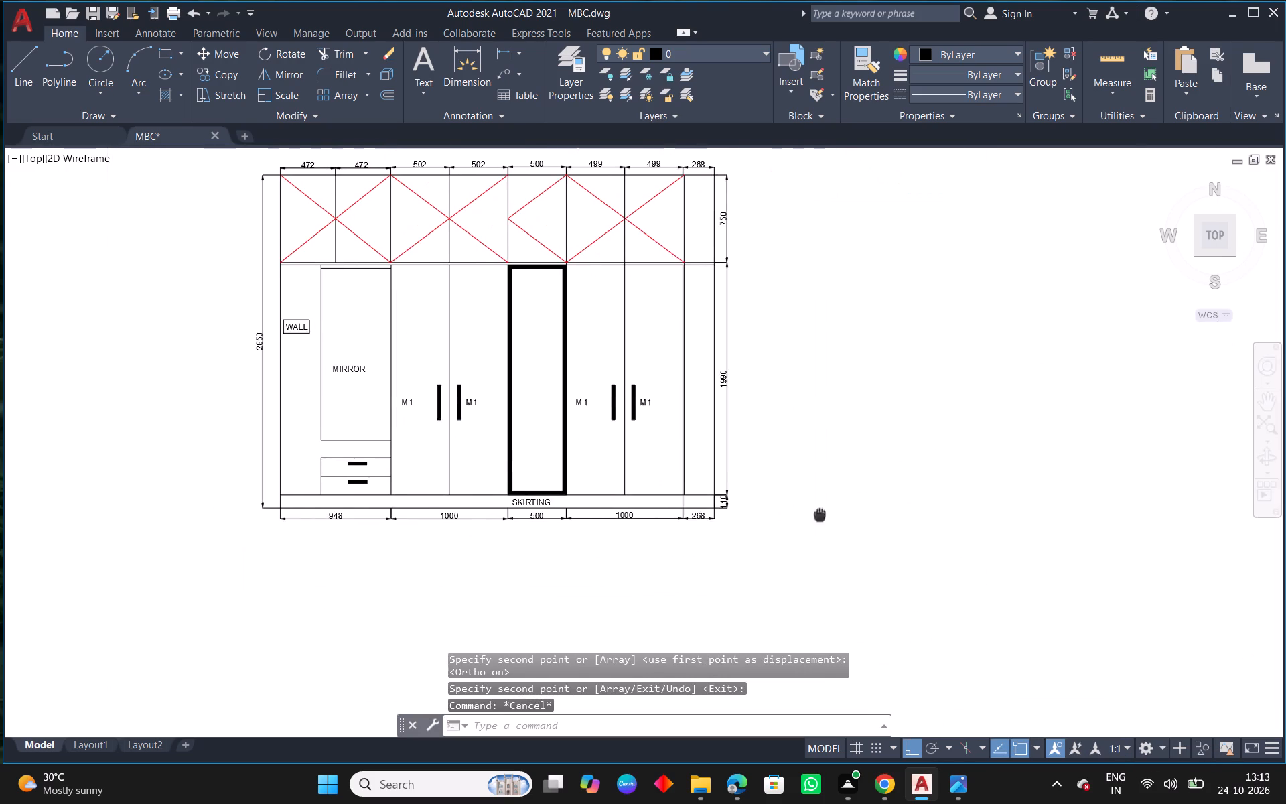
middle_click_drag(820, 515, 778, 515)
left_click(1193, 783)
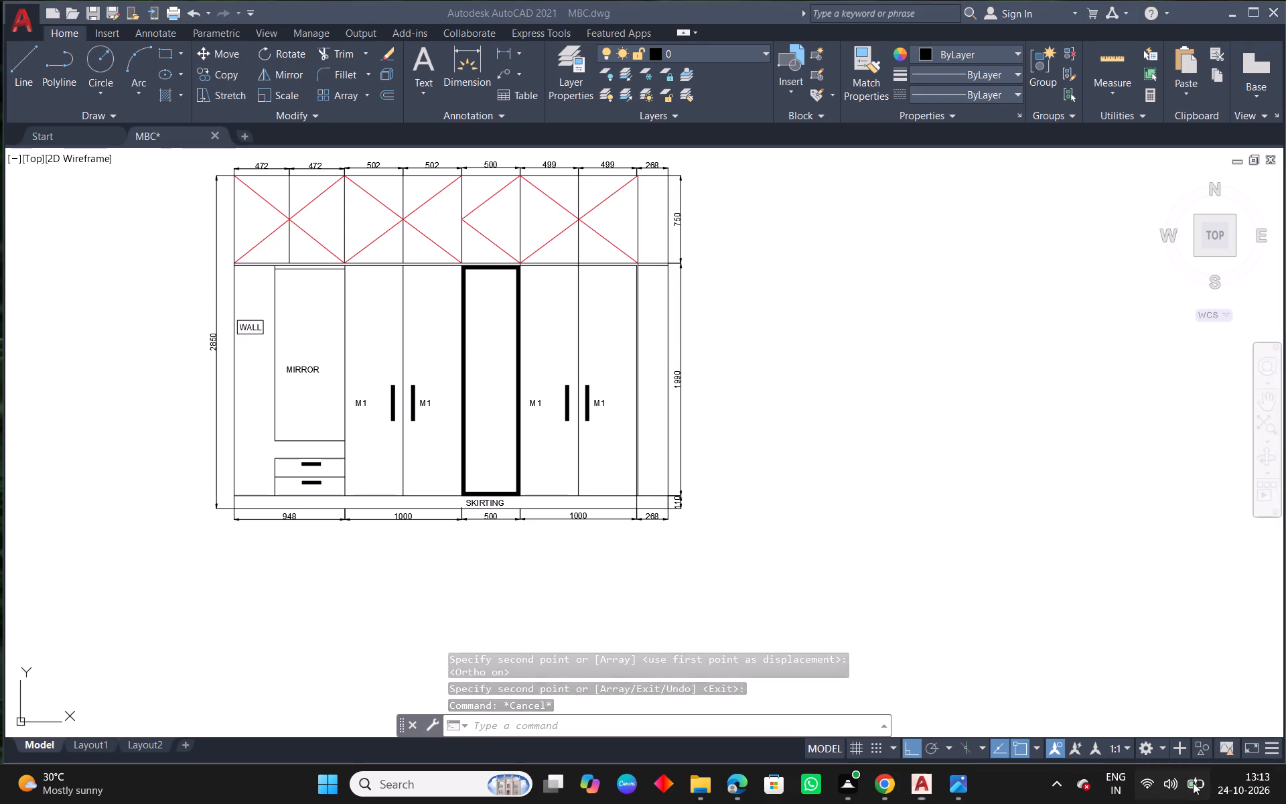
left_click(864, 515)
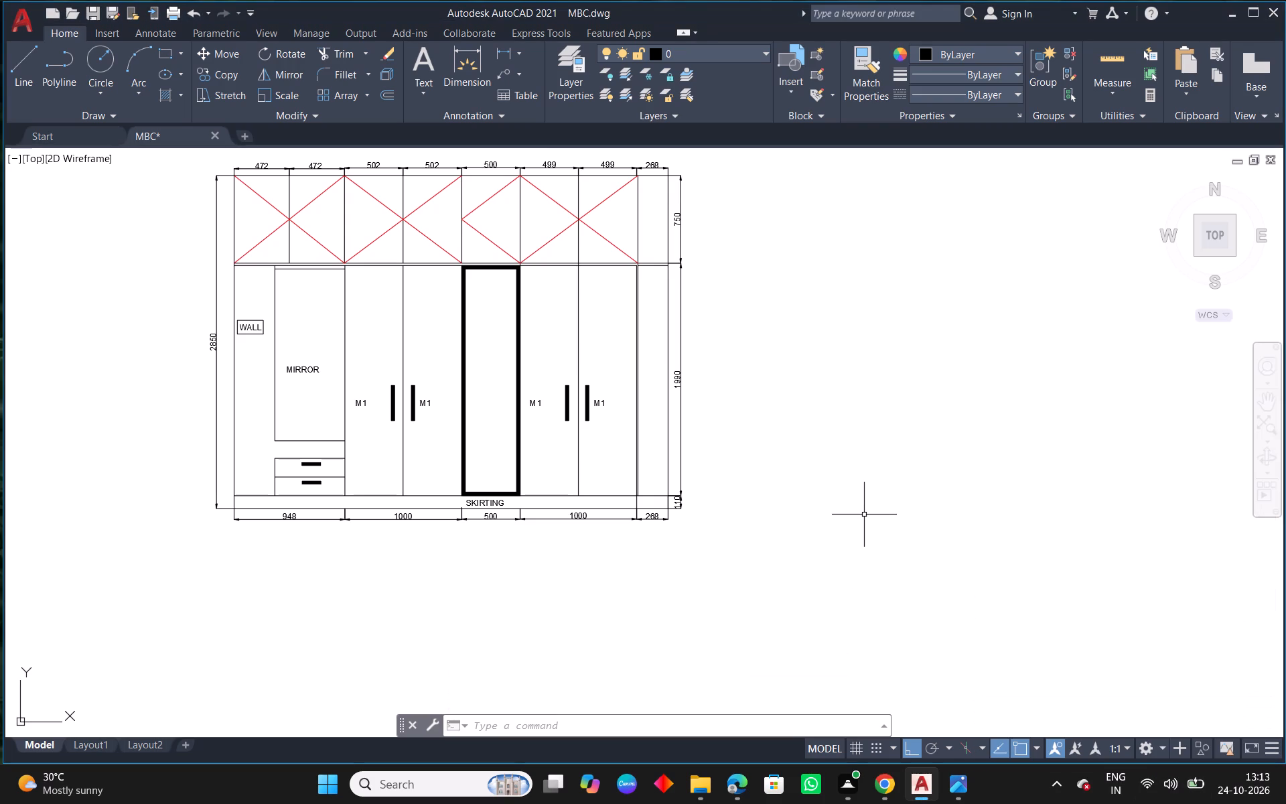
Move the M1 label on the door leaf just beyond the black-framed door horizontally, closer to its handle.
key("Escape")
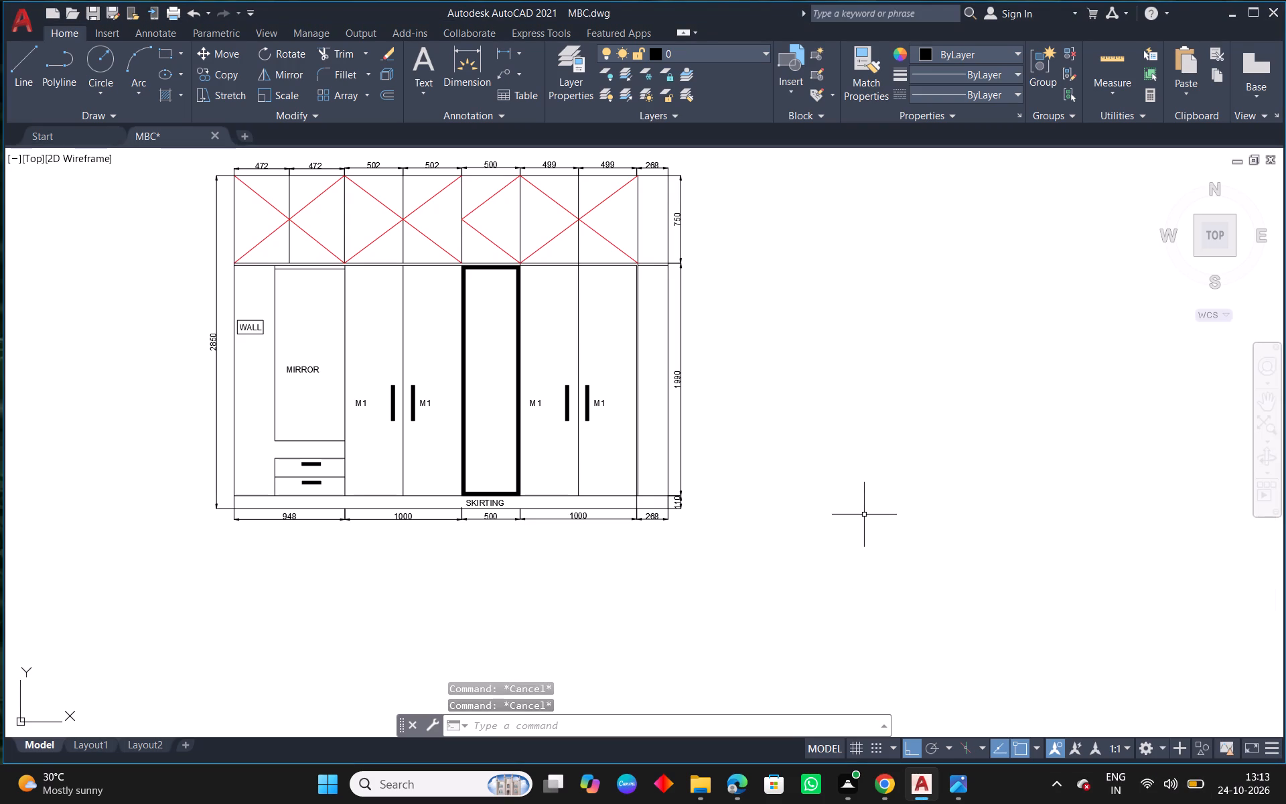
middle_click_drag(837, 523, 932, 490)
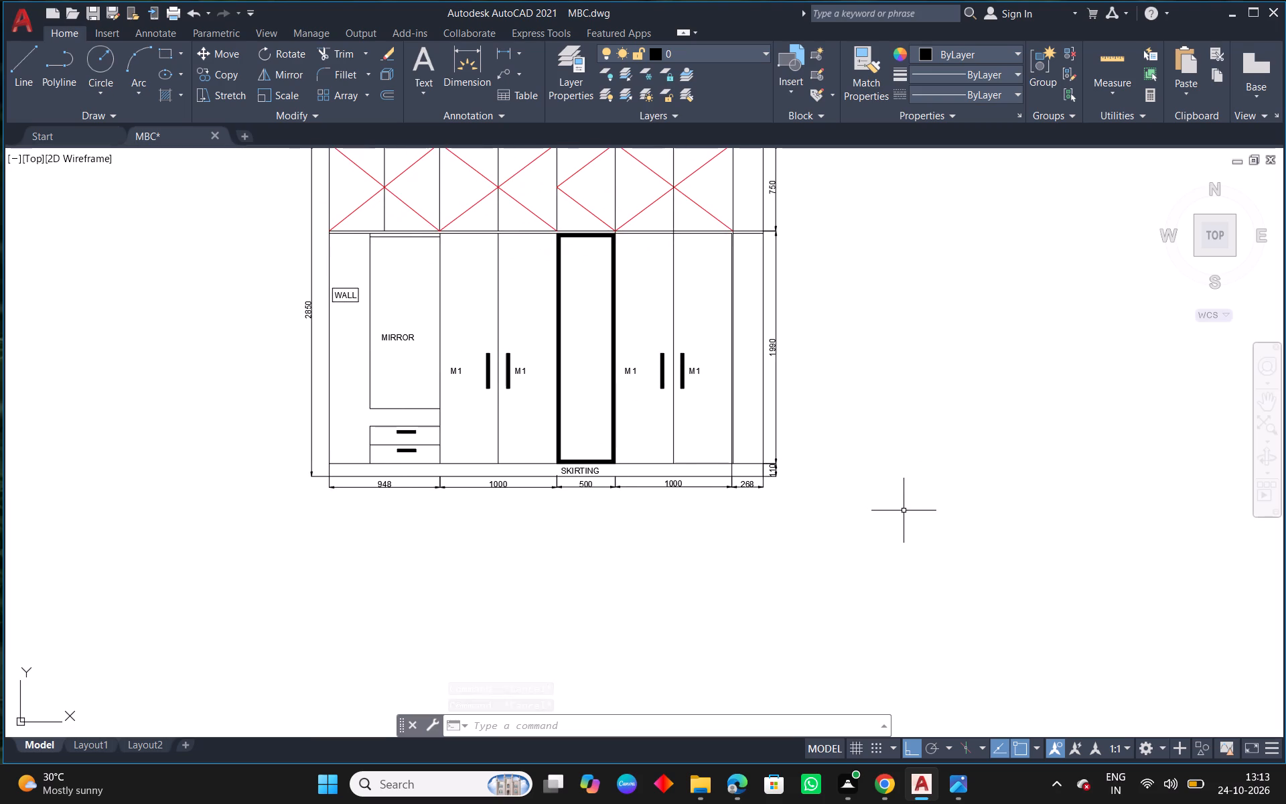
scroll(891, 519, "down", 1)
scroll(717, 428, "up", 3)
scroll(780, 440, "up", 1)
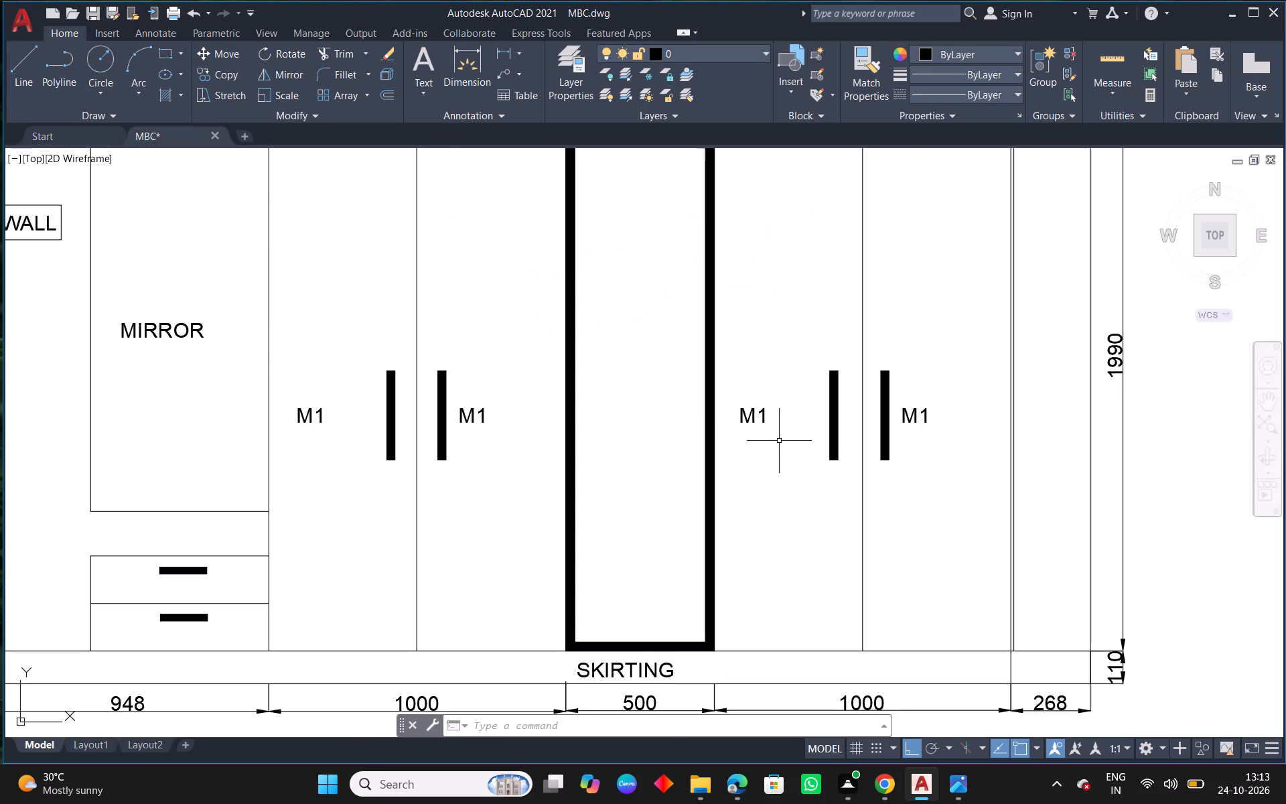
middle_click_drag(981, 439, 804, 425)
left_click(568, 392)
left_click(546, 394)
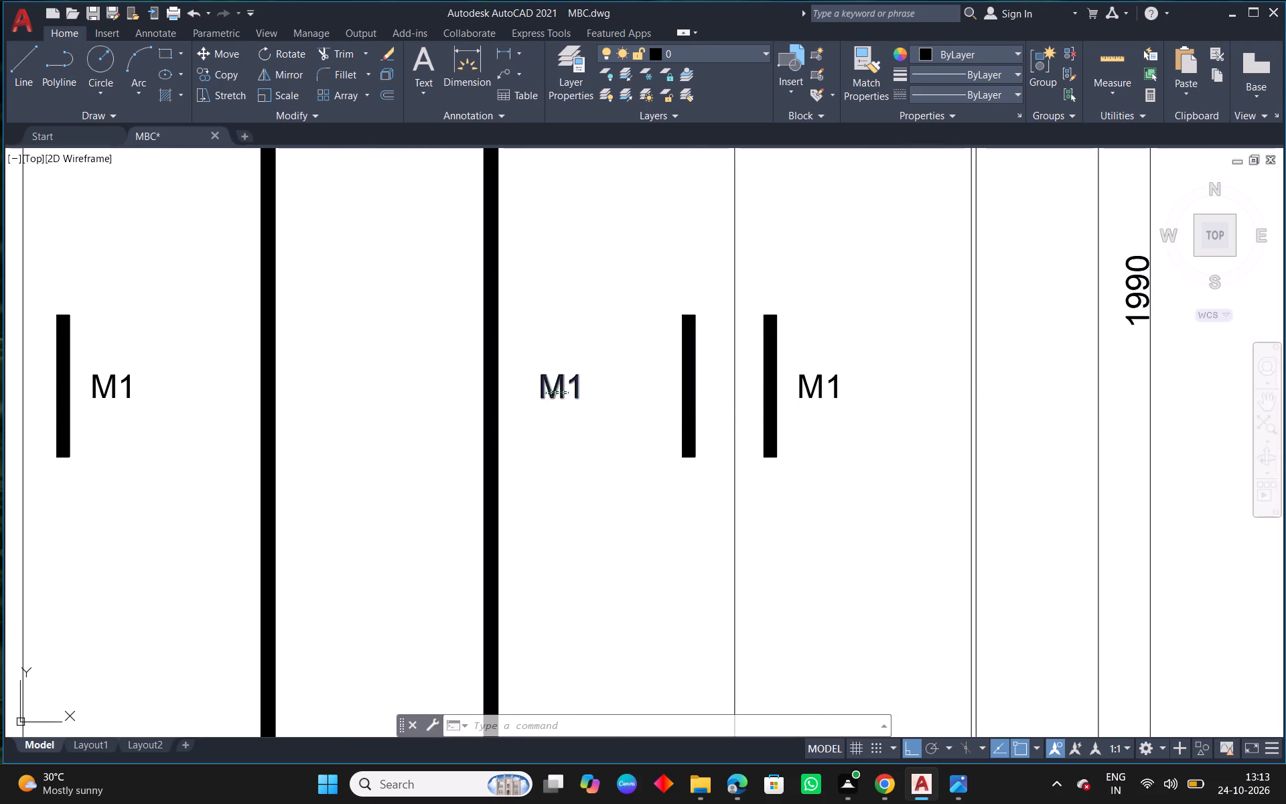
scroll(542, 390, "up", 1)
left_click(532, 364)
left_click_drag(545, 368, 545, 375)
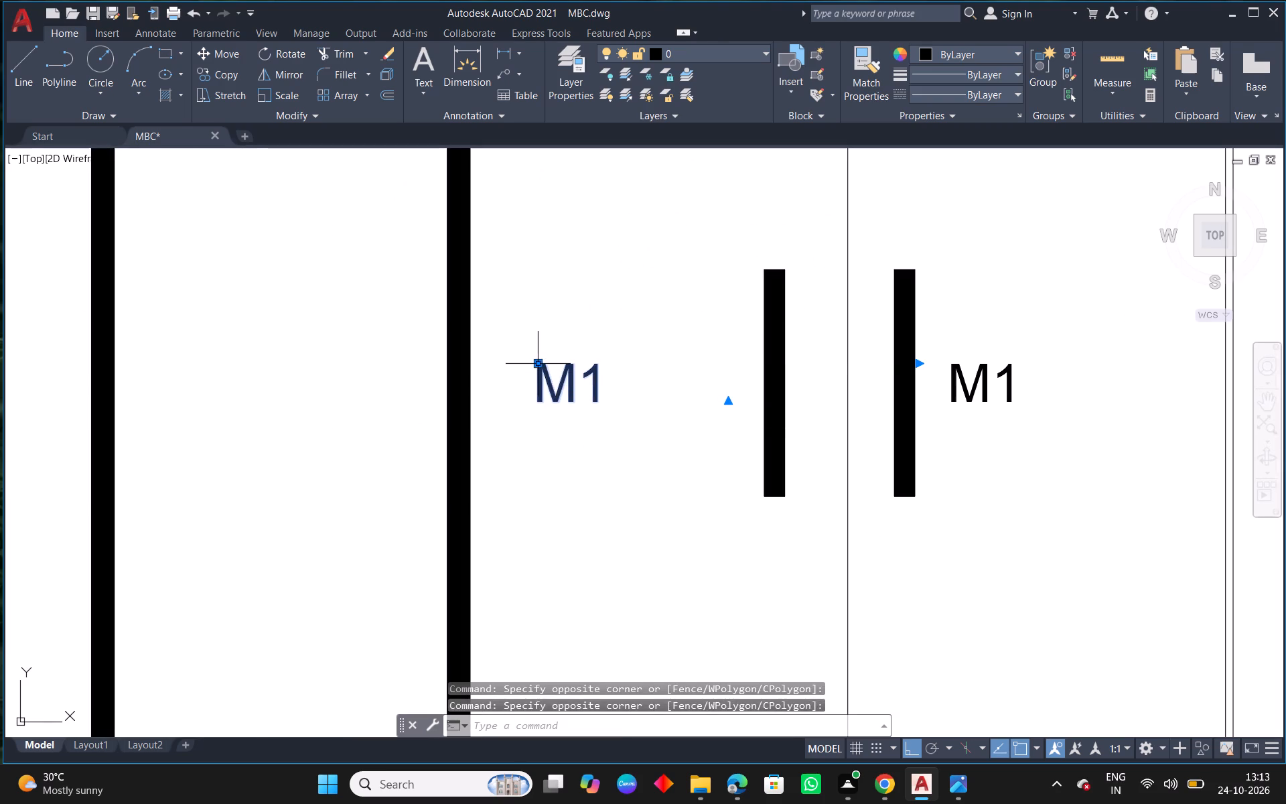
left_click_drag(537, 364, 545, 364)
left_click(621, 362)
key("Escape")
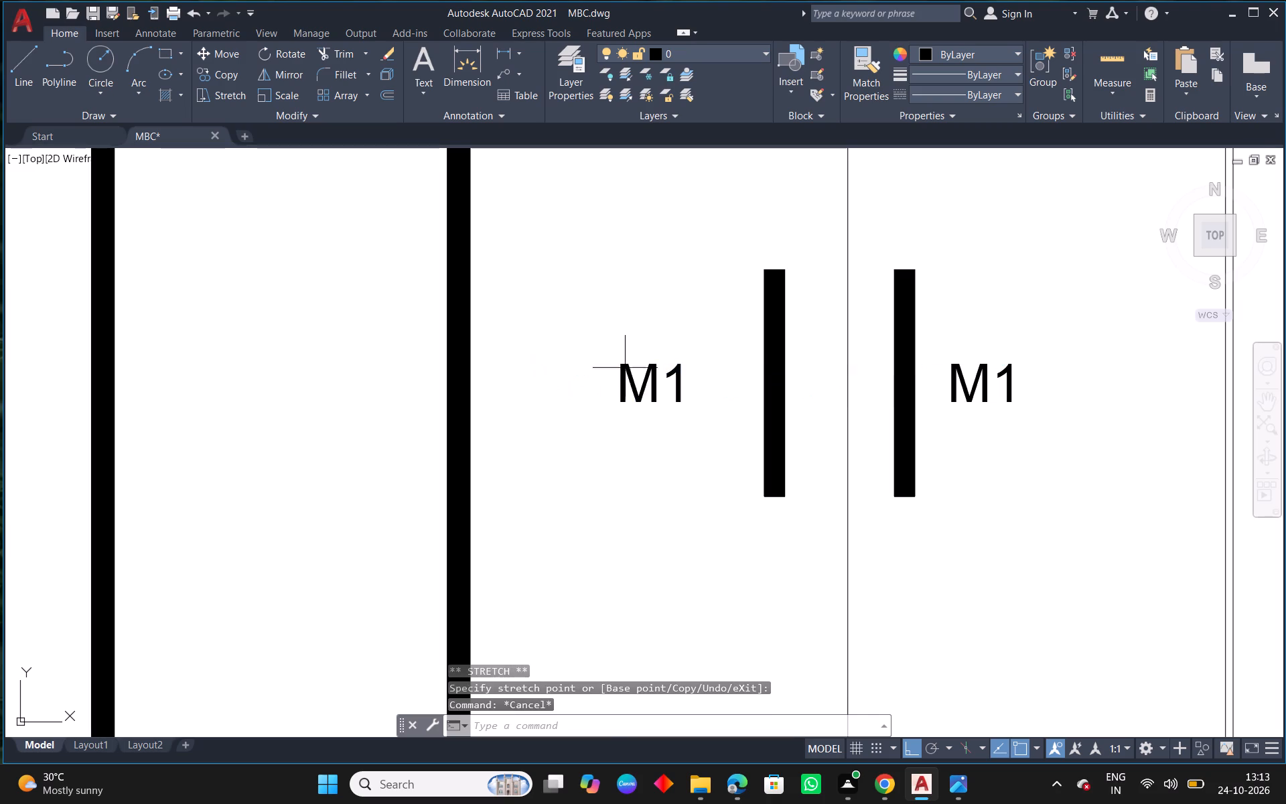
Move the M1 label on the outermost double-door leaf horizontally away from its handle, about 39 mm and then about 50 mm further.
middle_click_drag(1110, 524, 660, 488)
left_click(512, 352)
left_click_drag(498, 326, 508, 326)
left_click(579, 334)
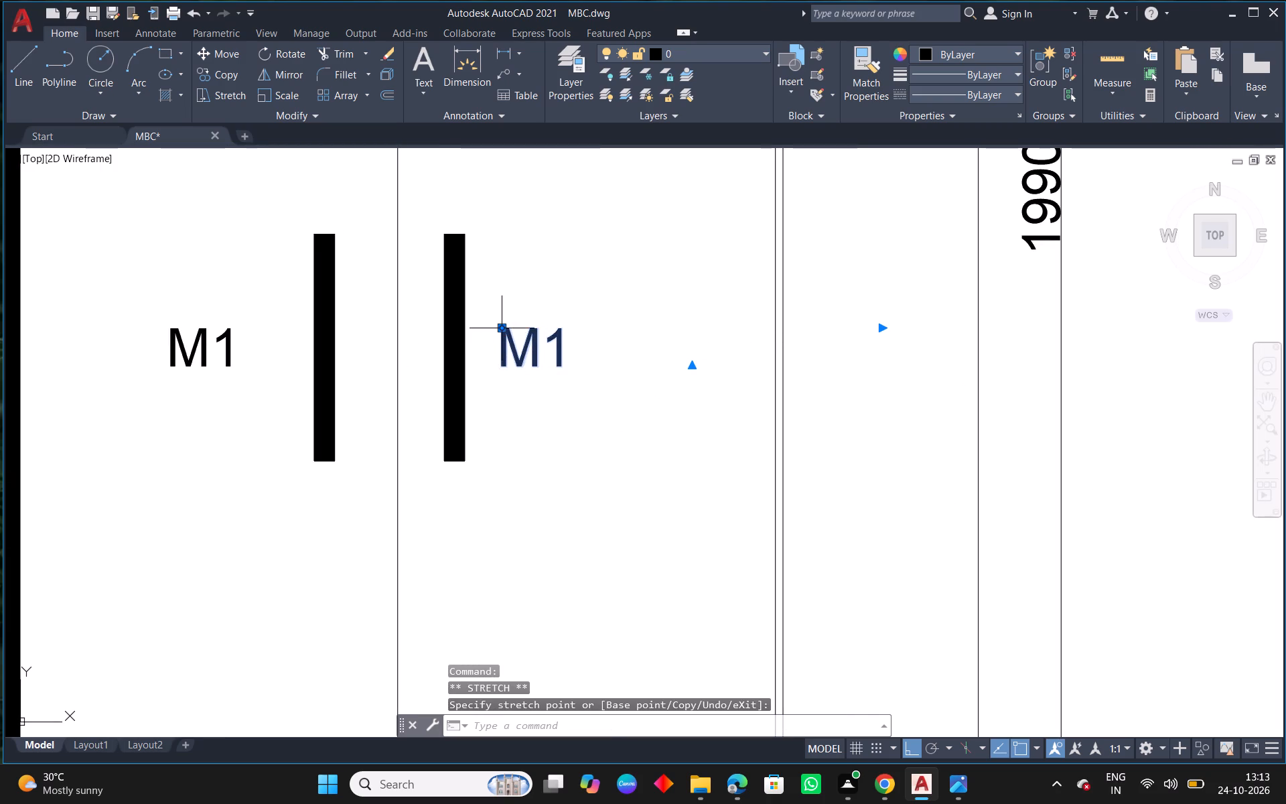
left_click(502, 329)
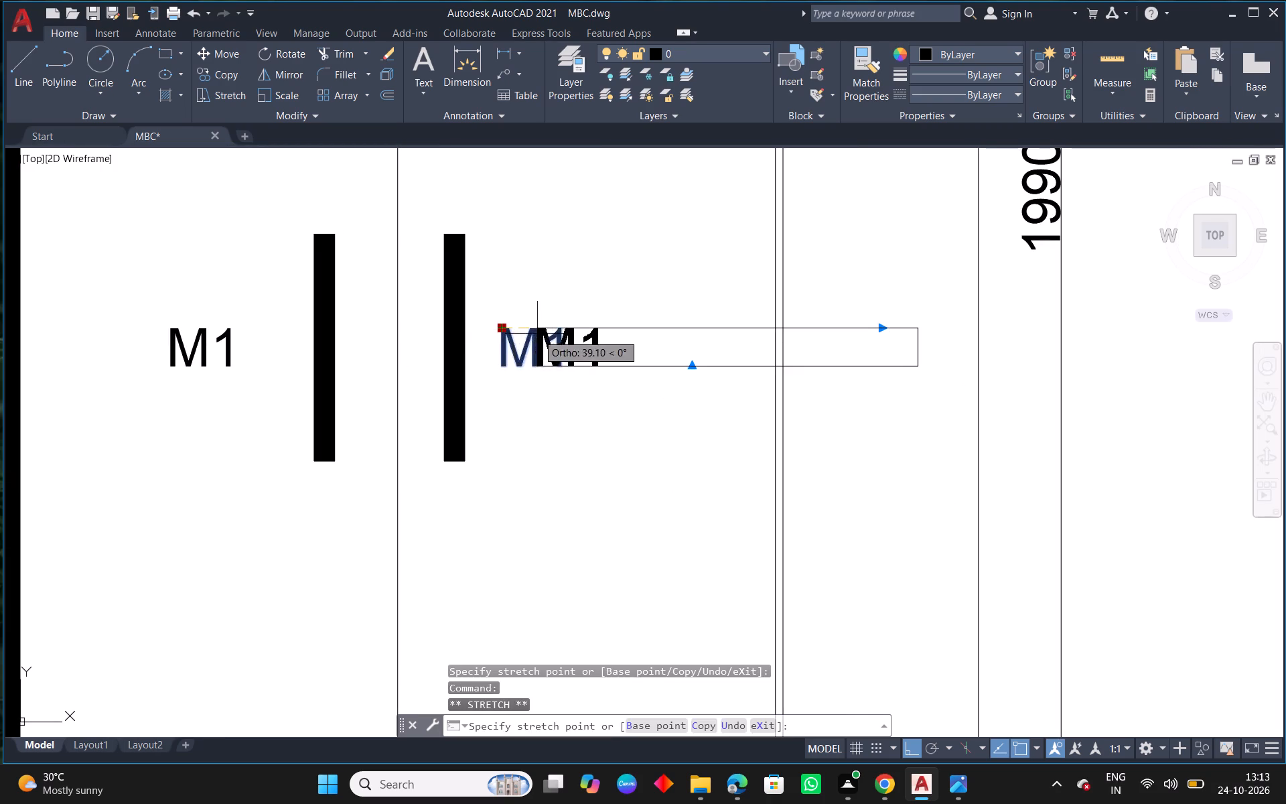
left_click(541, 334)
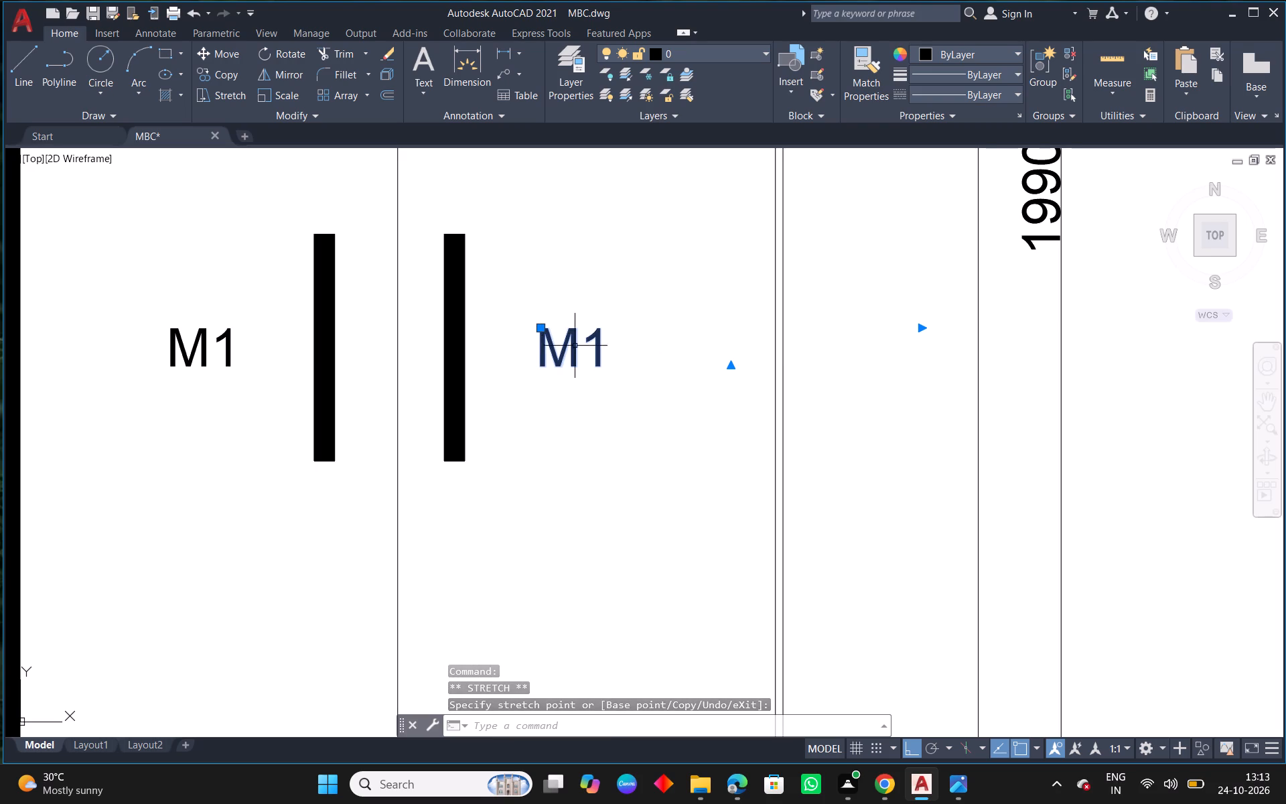
scroll(526, 328, "up", 1)
left_click_drag(547, 330, 556, 329)
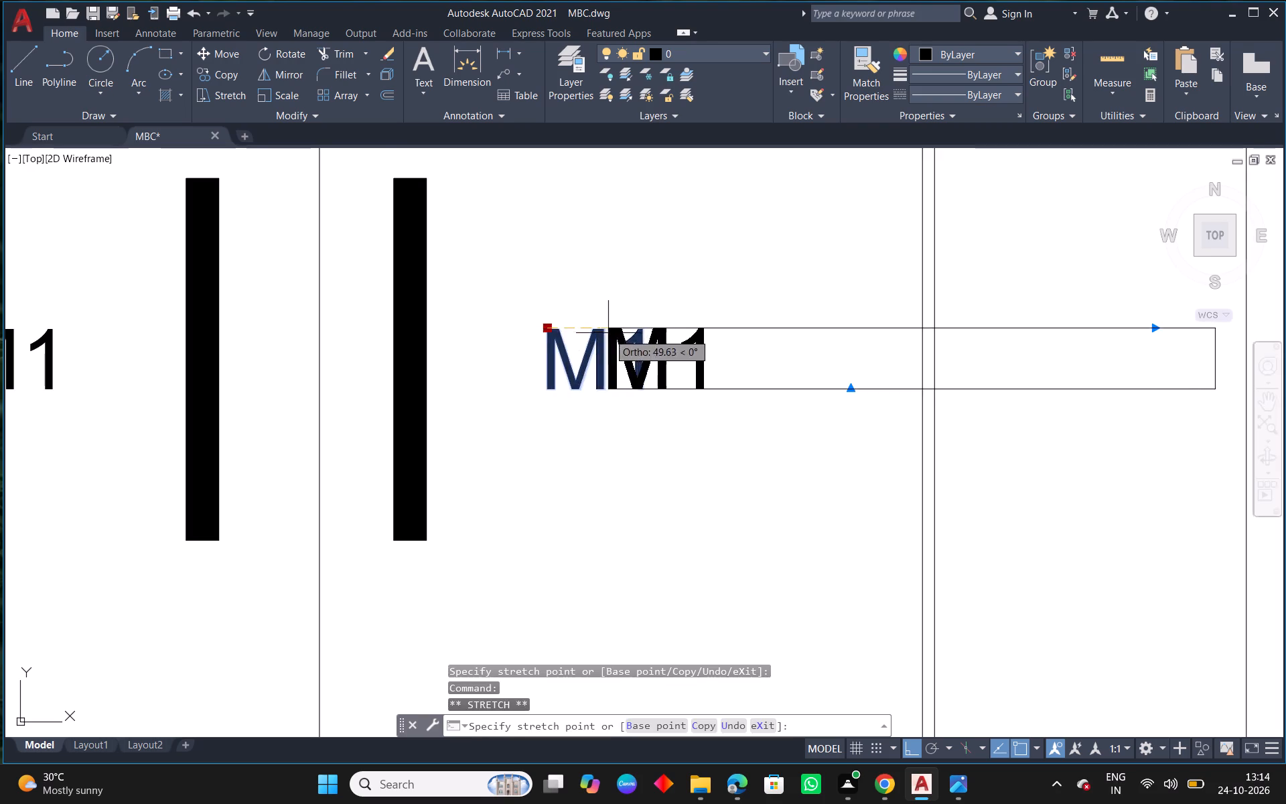
left_click(609, 333)
scroll(589, 381, "down", 8)
key("Escape")
Check the reference outer view for the handles on the loft shutters.
middle_click_drag(884, 488, 629, 472)
scroll(628, 473, "down", 3)
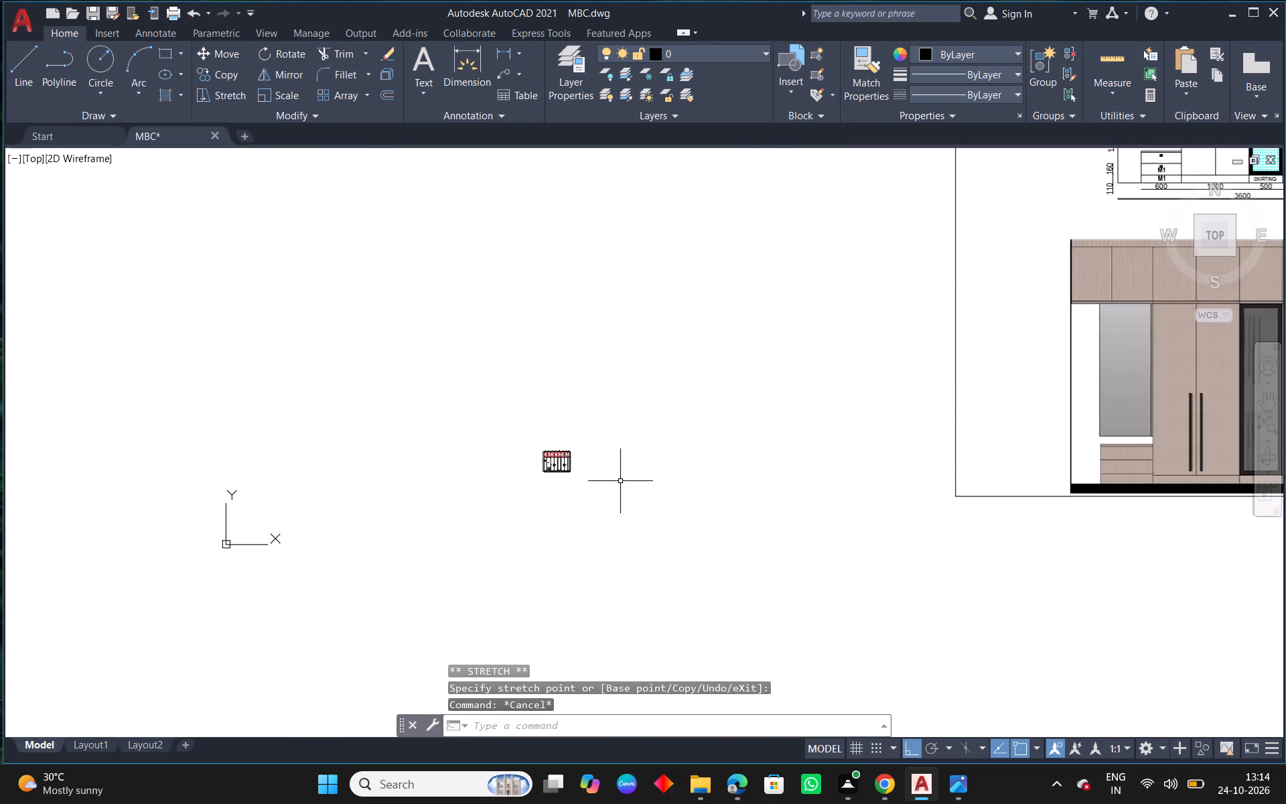
scroll(660, 485, "down", 2)
middle_click_drag(840, 478, 713, 490)
scroll(880, 358, "up", 2)
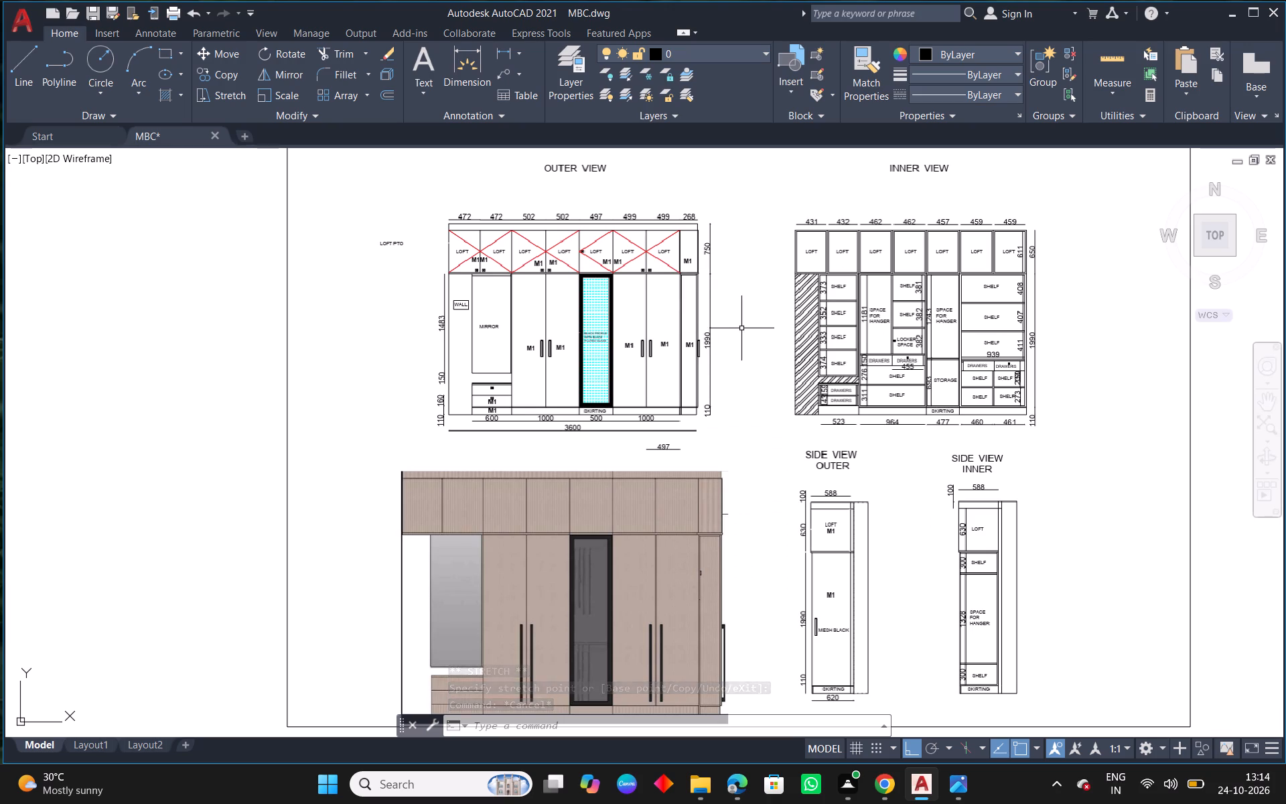
scroll(479, 281, "up", 2)
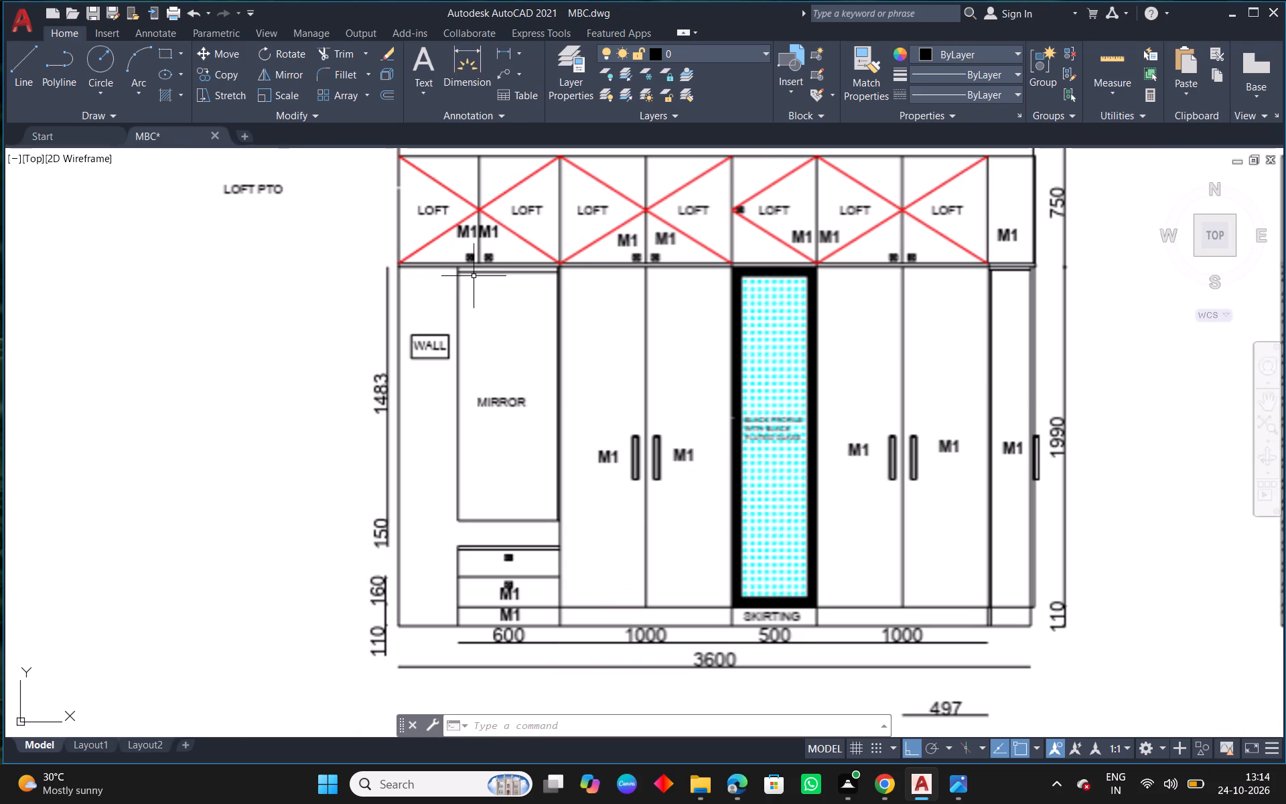
scroll(475, 282, "down", 3)
Draw a small upright handle rectangle about 11 by 34 mm beside the first loft pair's divider, near the loft bottom.
middle_click_drag(339, 404, 843, 408)
scroll(652, 535, "up", 4)
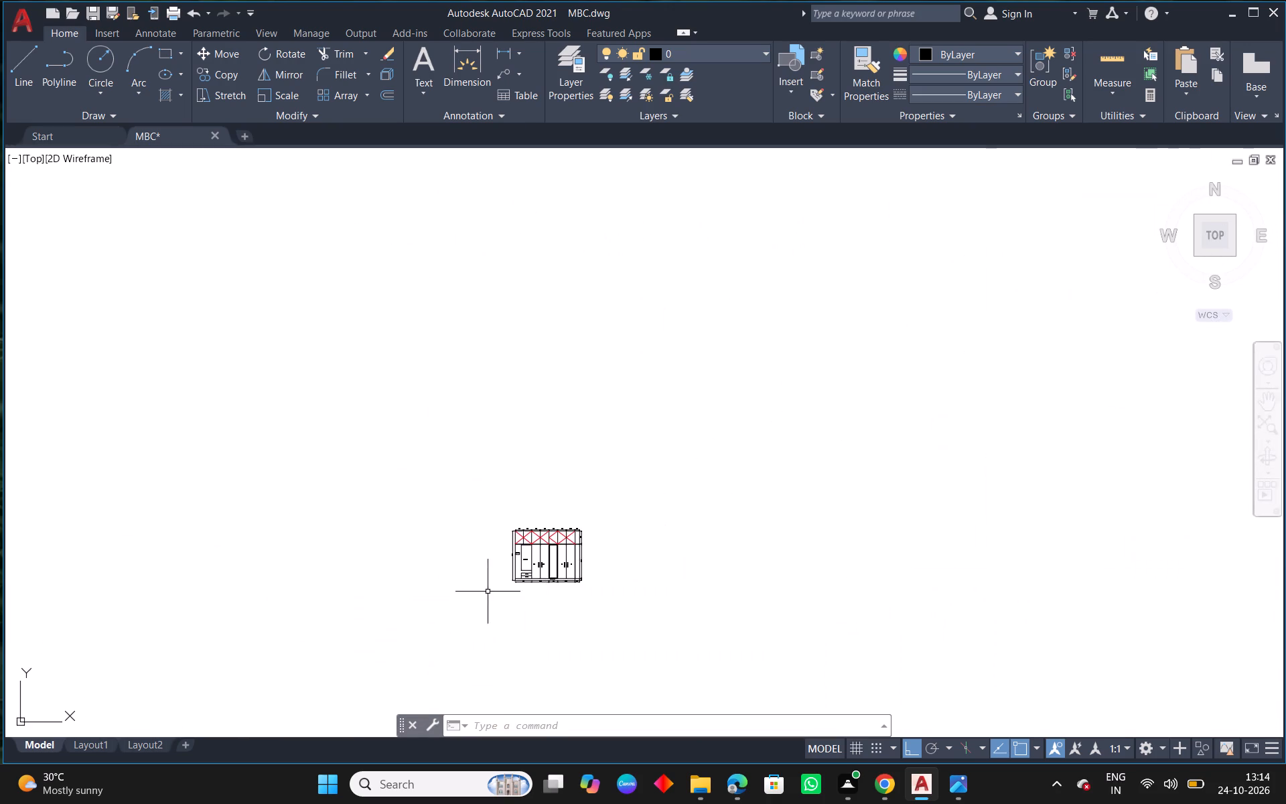
scroll(498, 582, "up", 2)
scroll(624, 411, "up", 2)
scroll(507, 464, "up", 2)
middle_click_drag(598, 440, 605, 413)
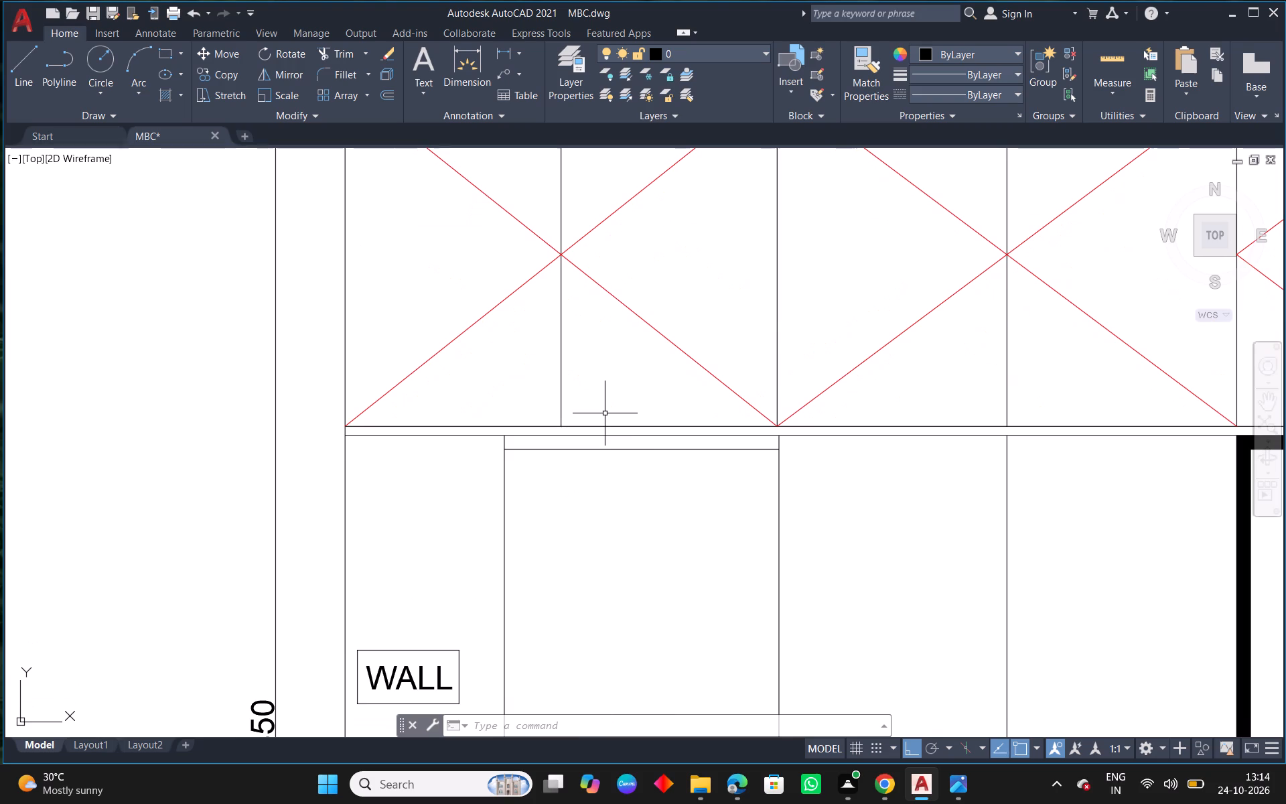
type("REC")
key("space")
scroll(571, 408, "up", 1)
left_click_drag(575, 395, 575, 396)
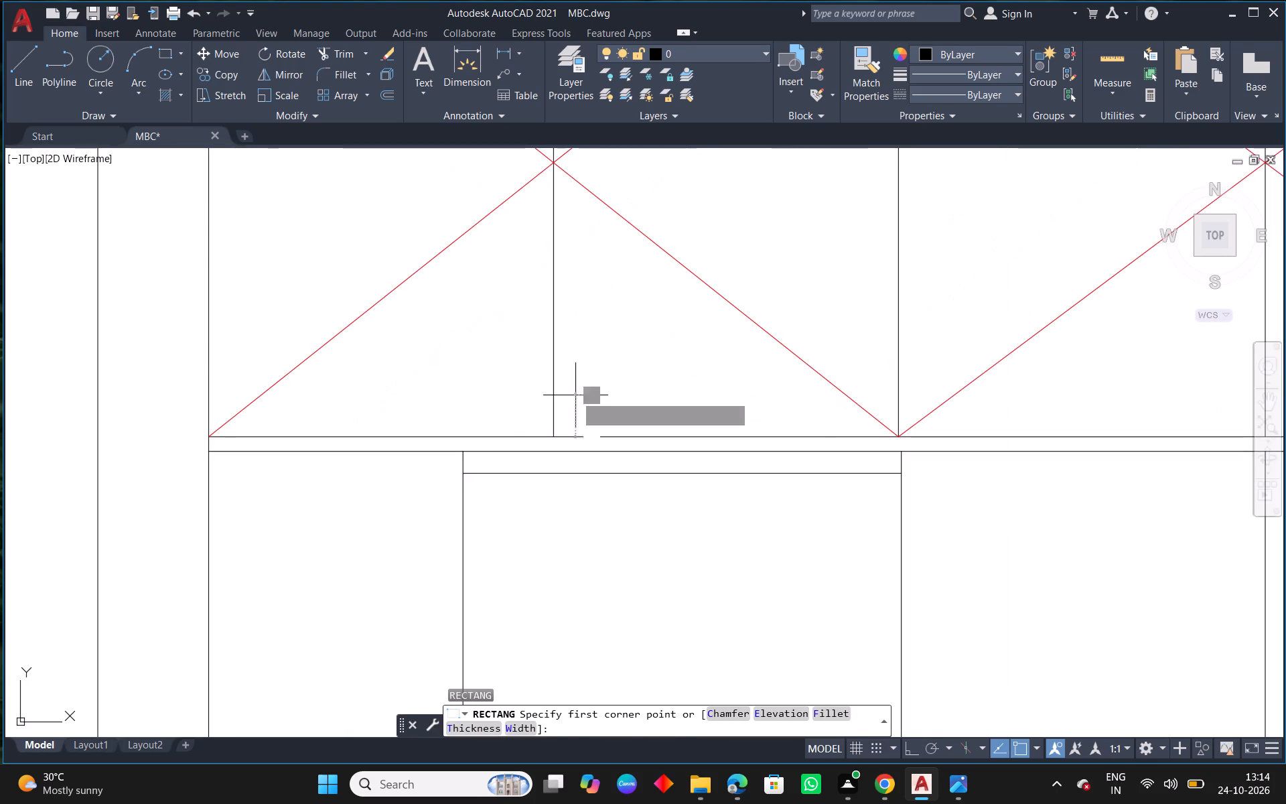
left_click_drag(575, 396, 578, 401)
left_click(583, 420)
key("Escape")
scroll(587, 417, "up", 1)
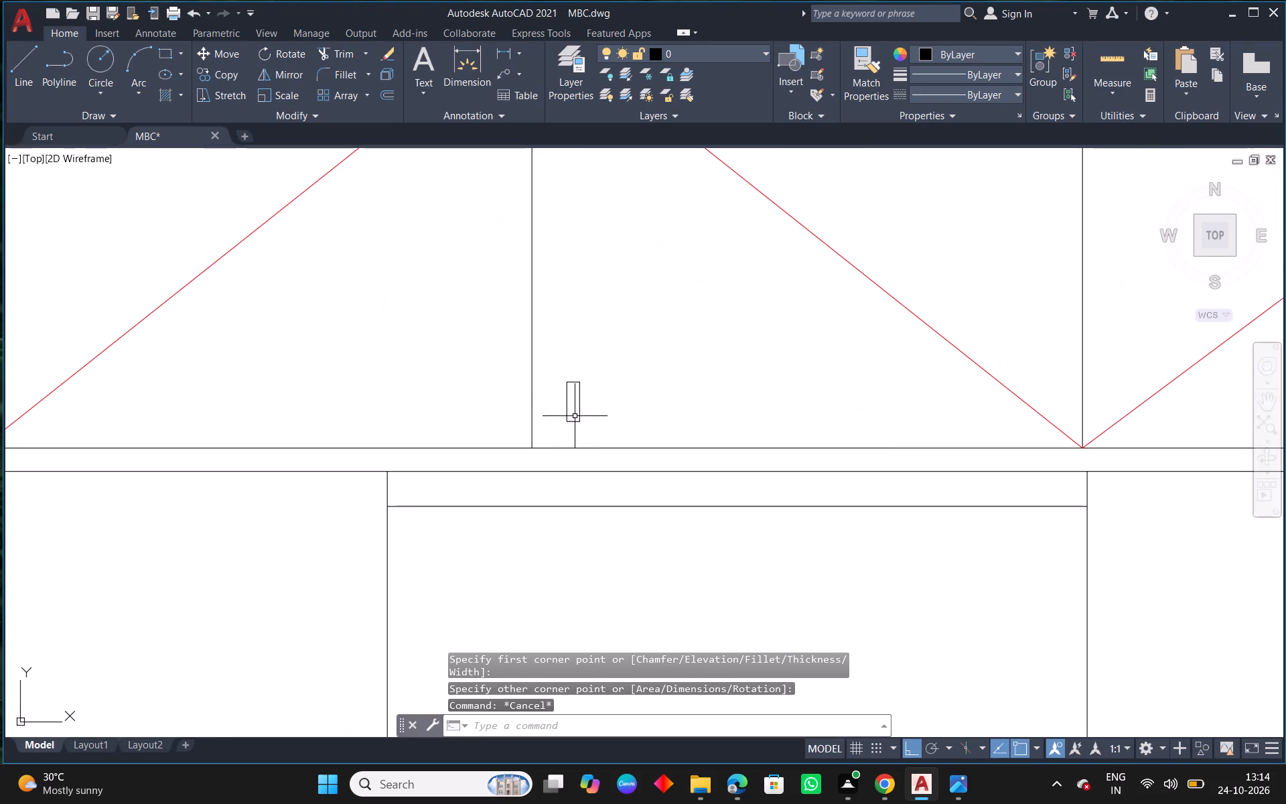
left_click(577, 421)
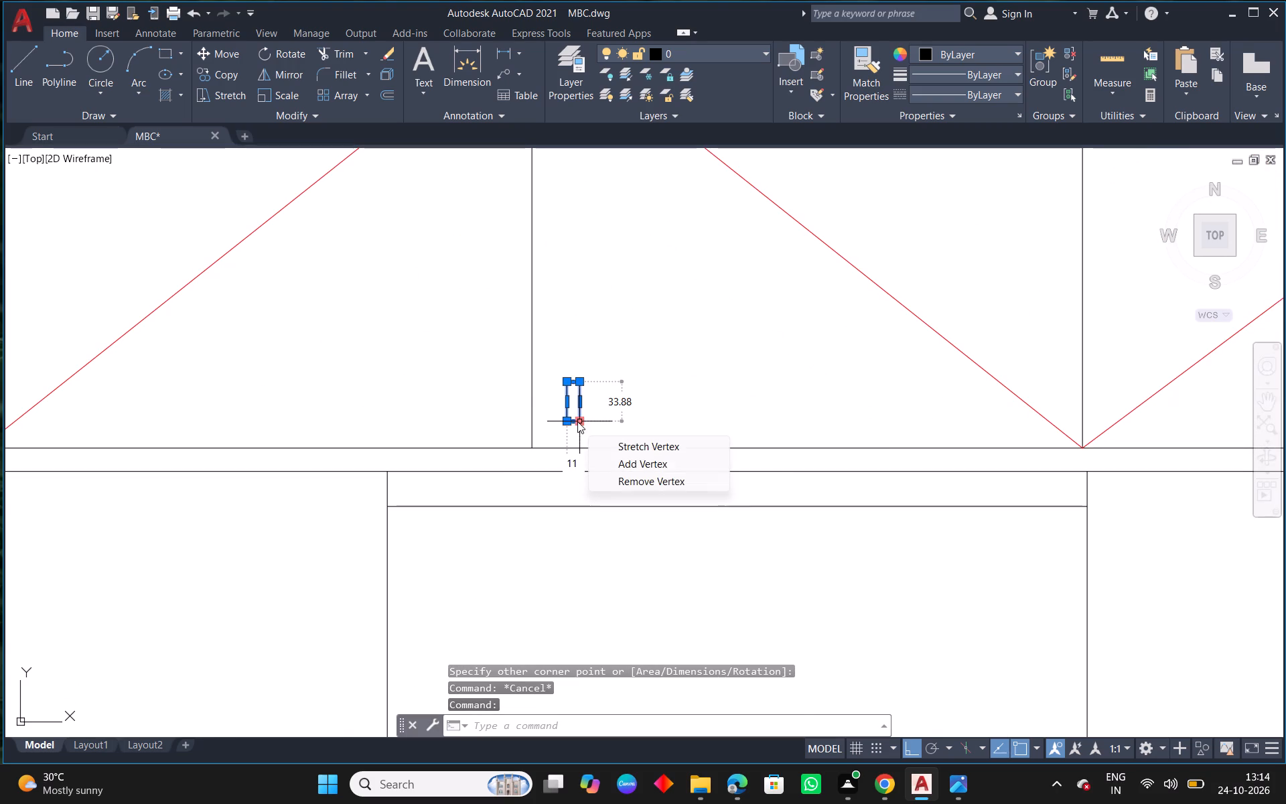
key("Escape")
key("Escape")
Hatch the small loft handle rectangle with the SOLID pattern.
type("H")
key("space")
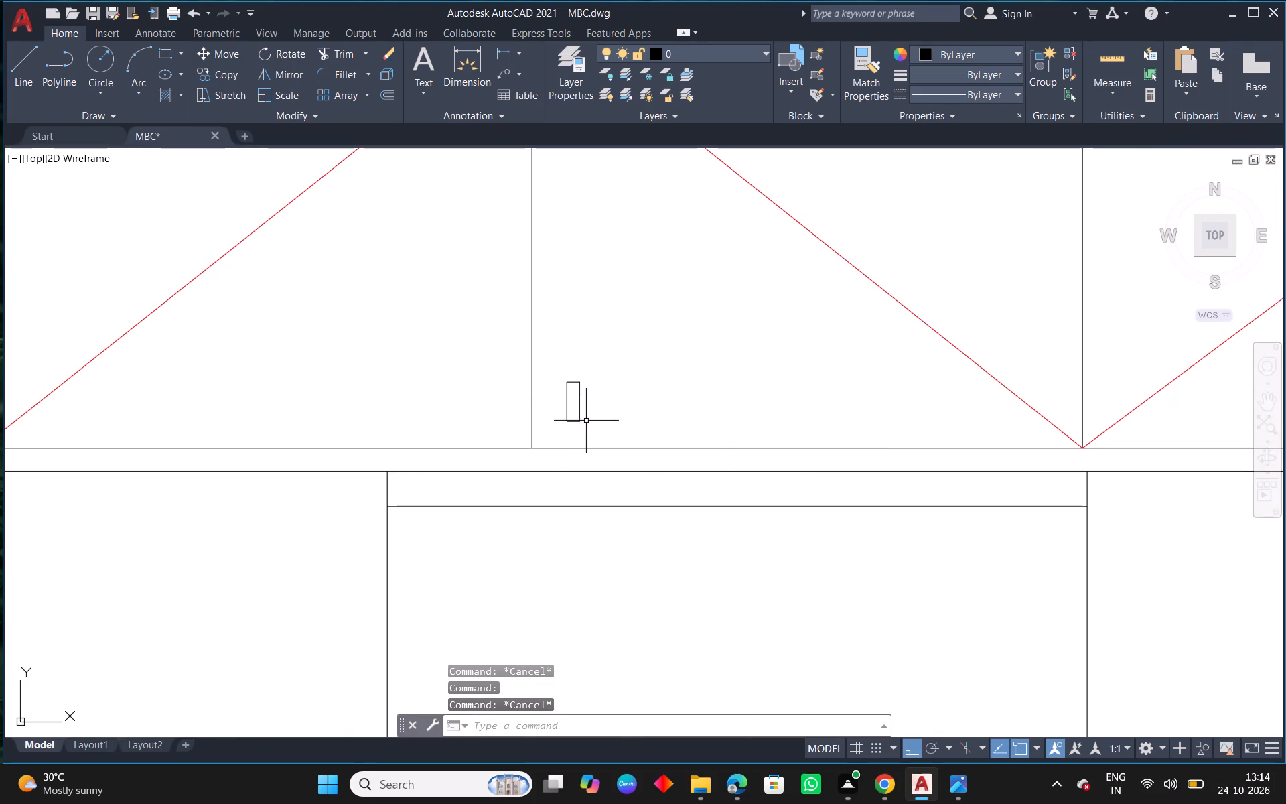
scroll(558, 401, "up", 1)
left_click(575, 401)
right_click(575, 401)
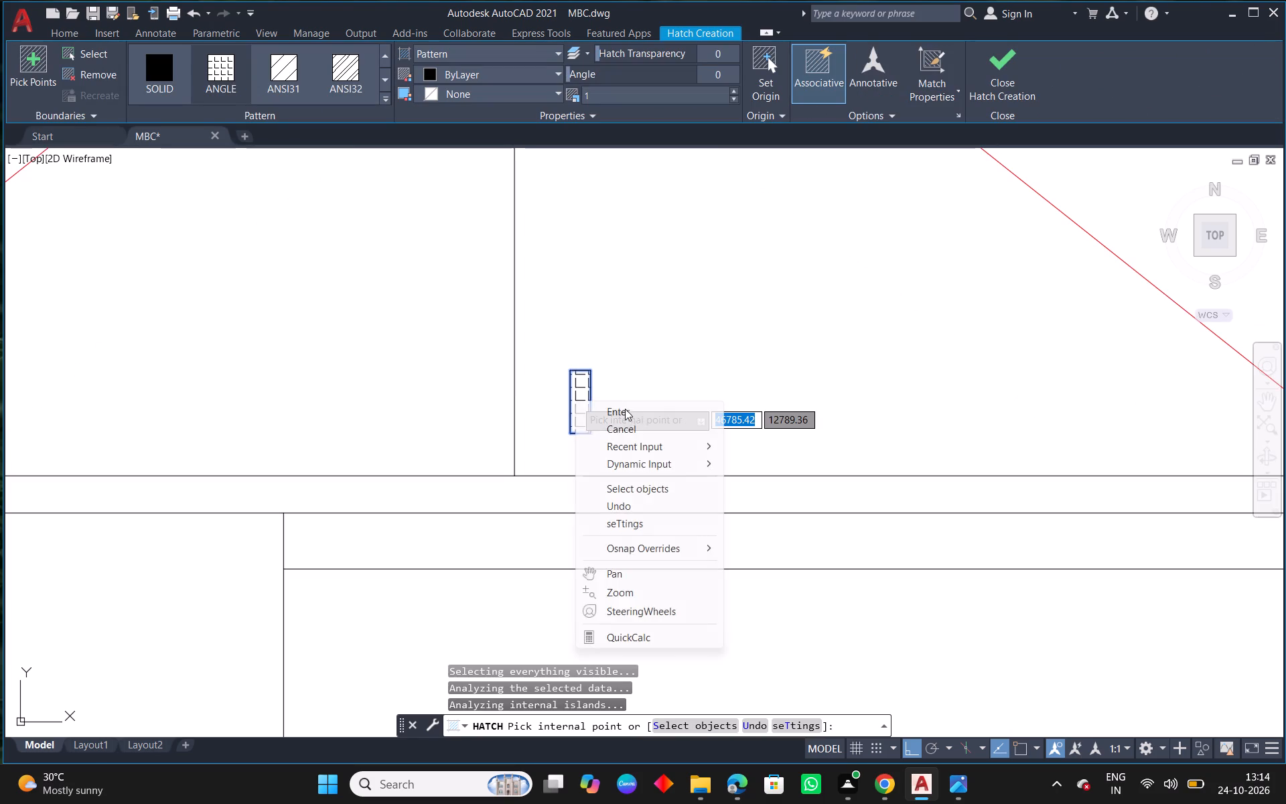
left_click(632, 415)
left_click(579, 400)
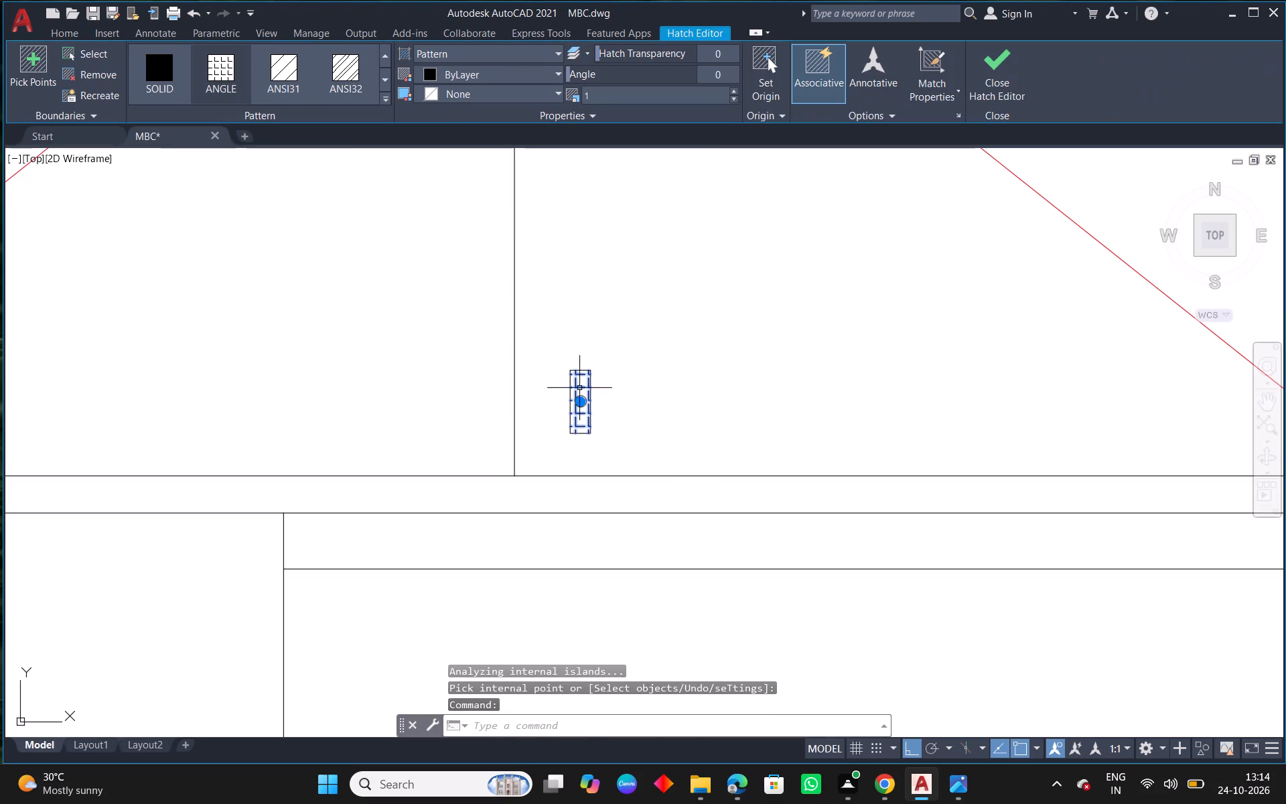
left_click(159, 60)
key("Escape")
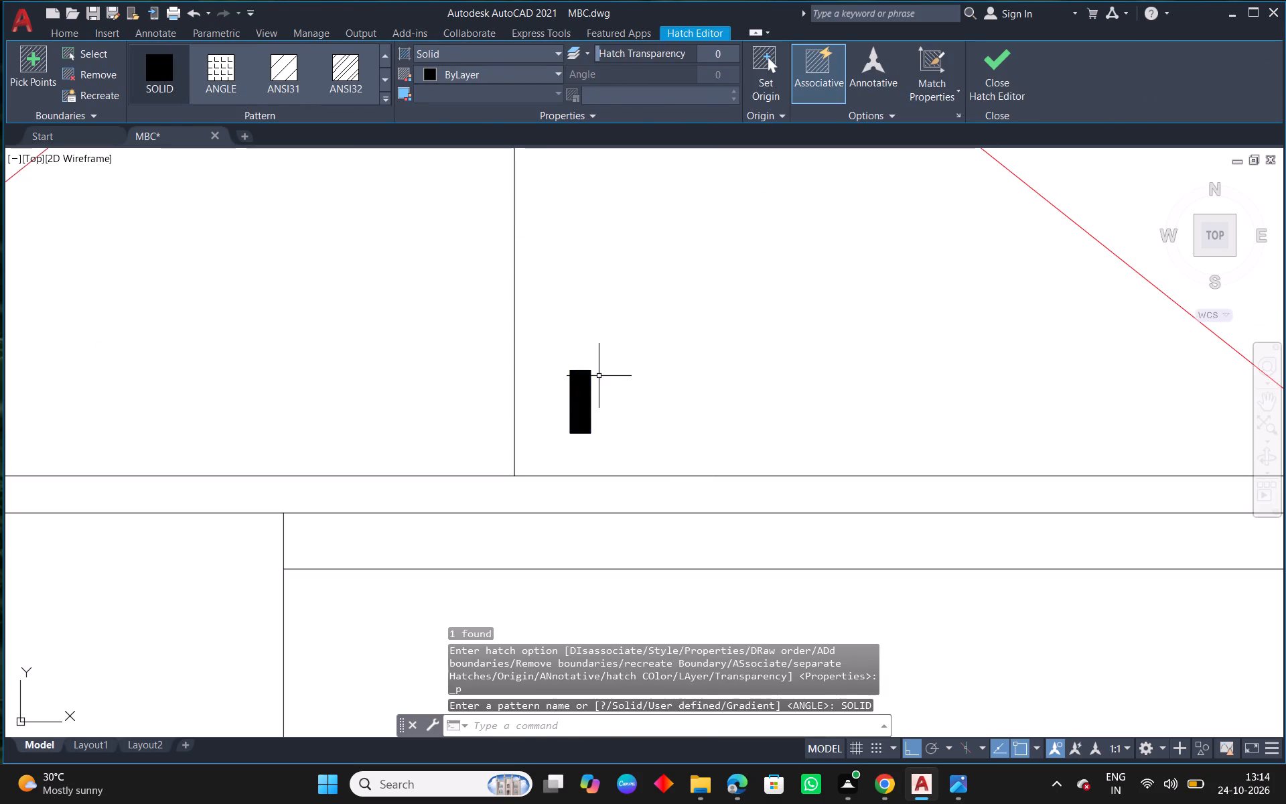
Copy the filled loft handle straight across the divider onto the first loft shutter above the wall and mirror bay.
left_click_drag(608, 356, 597, 370)
left_click(555, 446)
type("CO")
key("space")
left_click(587, 435)
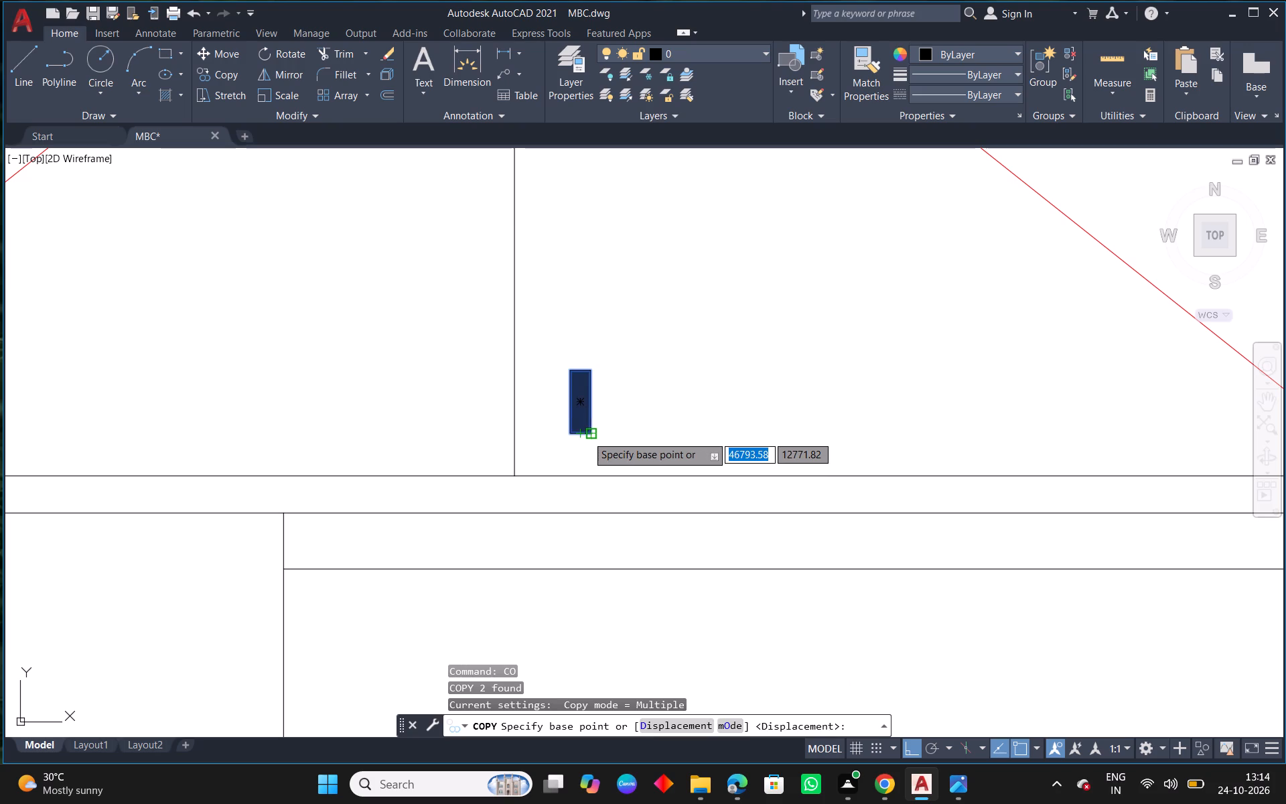
left_click(456, 436)
key("Escape")
Copy both loft handles to the pair of 502 mm loft shutters, resting them on the loft's bottom line.
left_click_drag(628, 332, 599, 375)
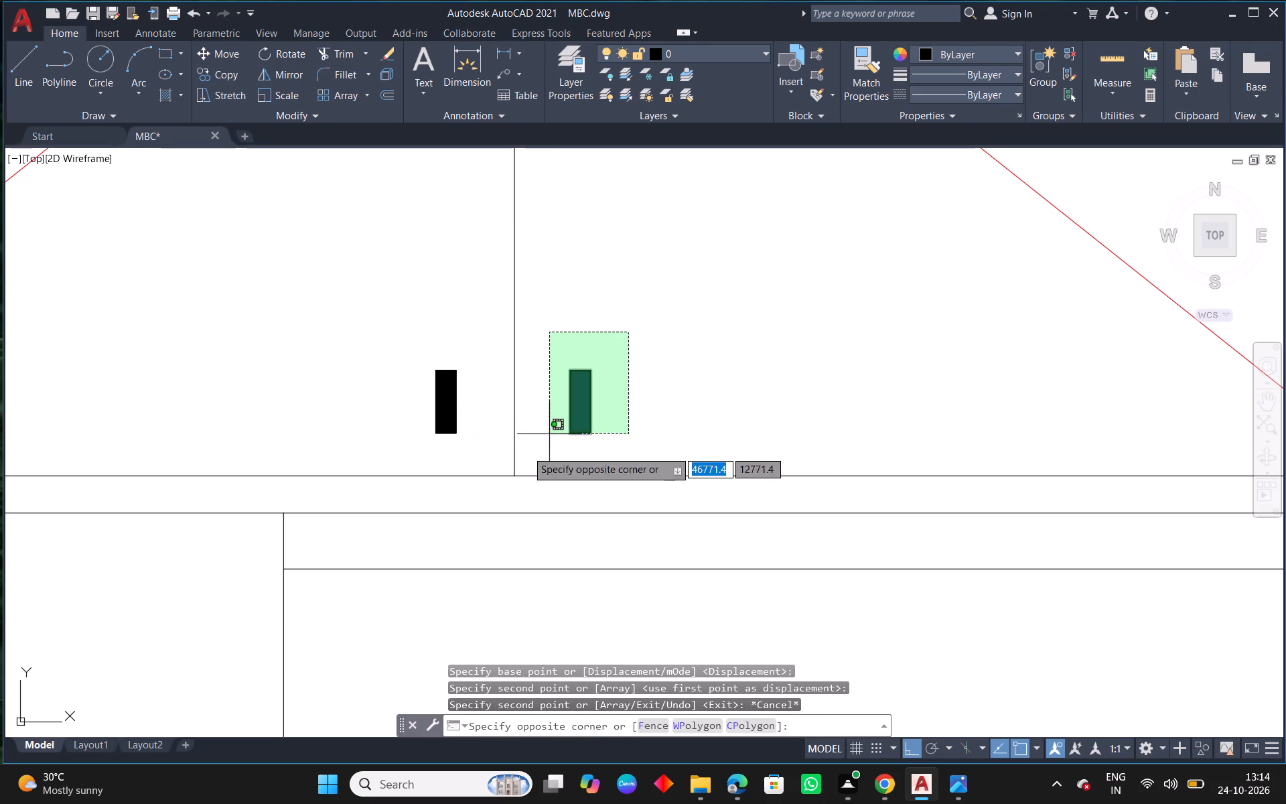
left_click(526, 451)
left_click_drag(472, 336, 459, 385)
left_click(425, 446)
key("c")
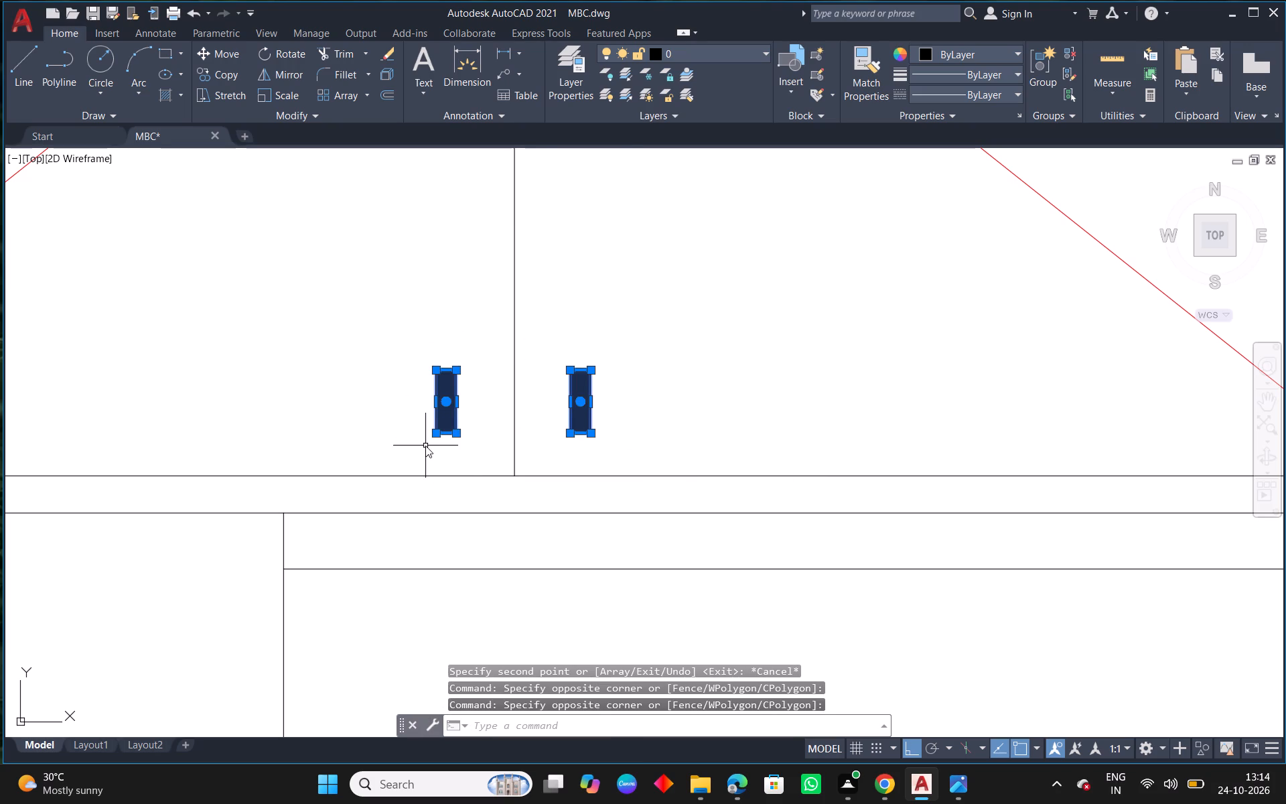
key("o")
key("space")
left_click(427, 437)
scroll(663, 435, "down", 3)
middle_click_drag(848, 431, 561, 408)
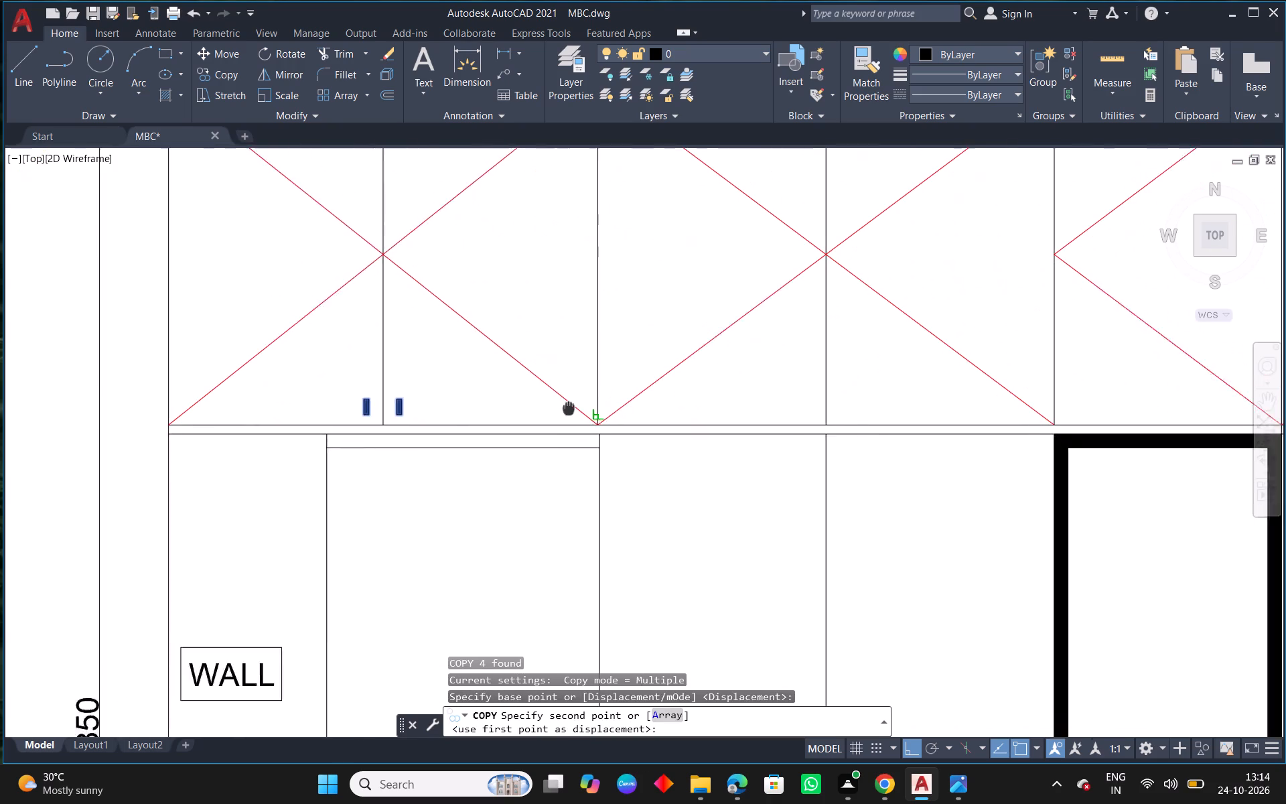
middle_click_drag(561, 408, 559, 408)
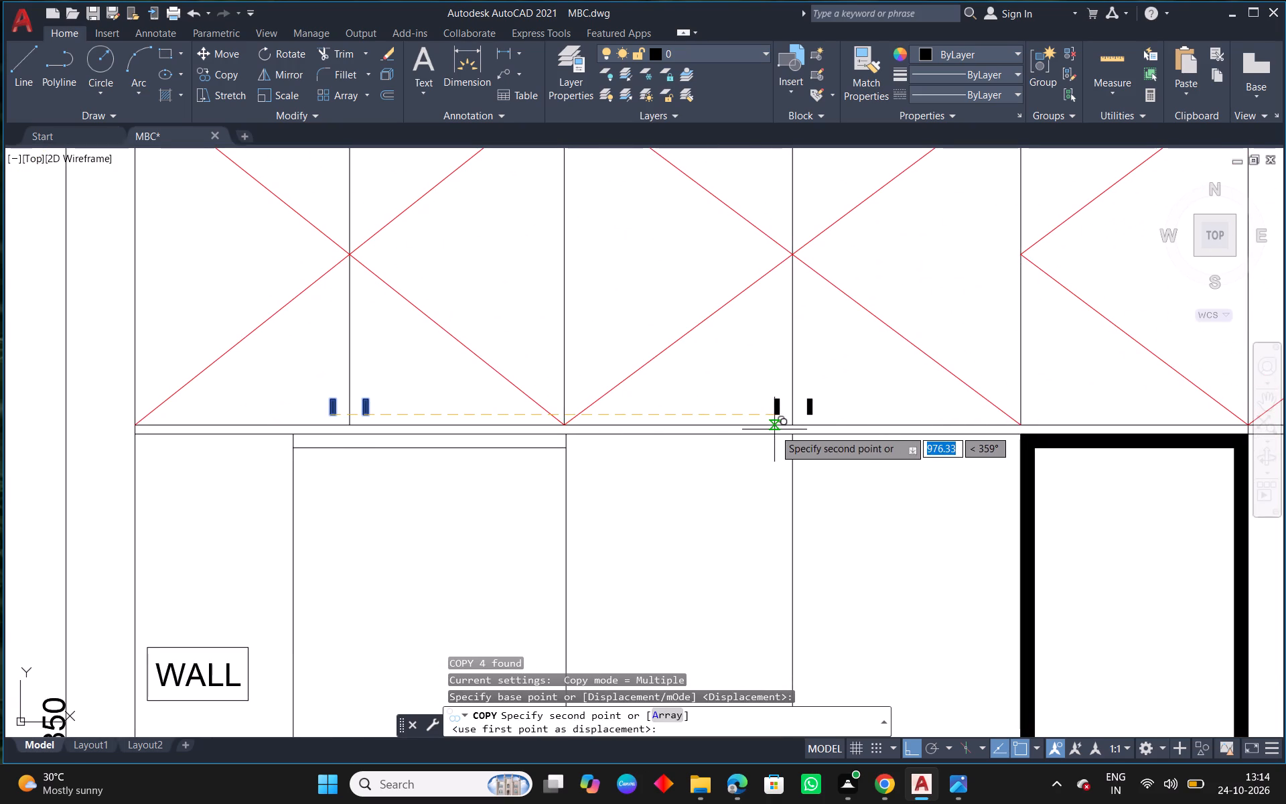
left_click(774, 429)
Place another copy of the loft handles astride the divider of the 499 mm loft shutters and finish copying.
scroll(856, 437, "down", 3)
scroll(1006, 445, "up", 2)
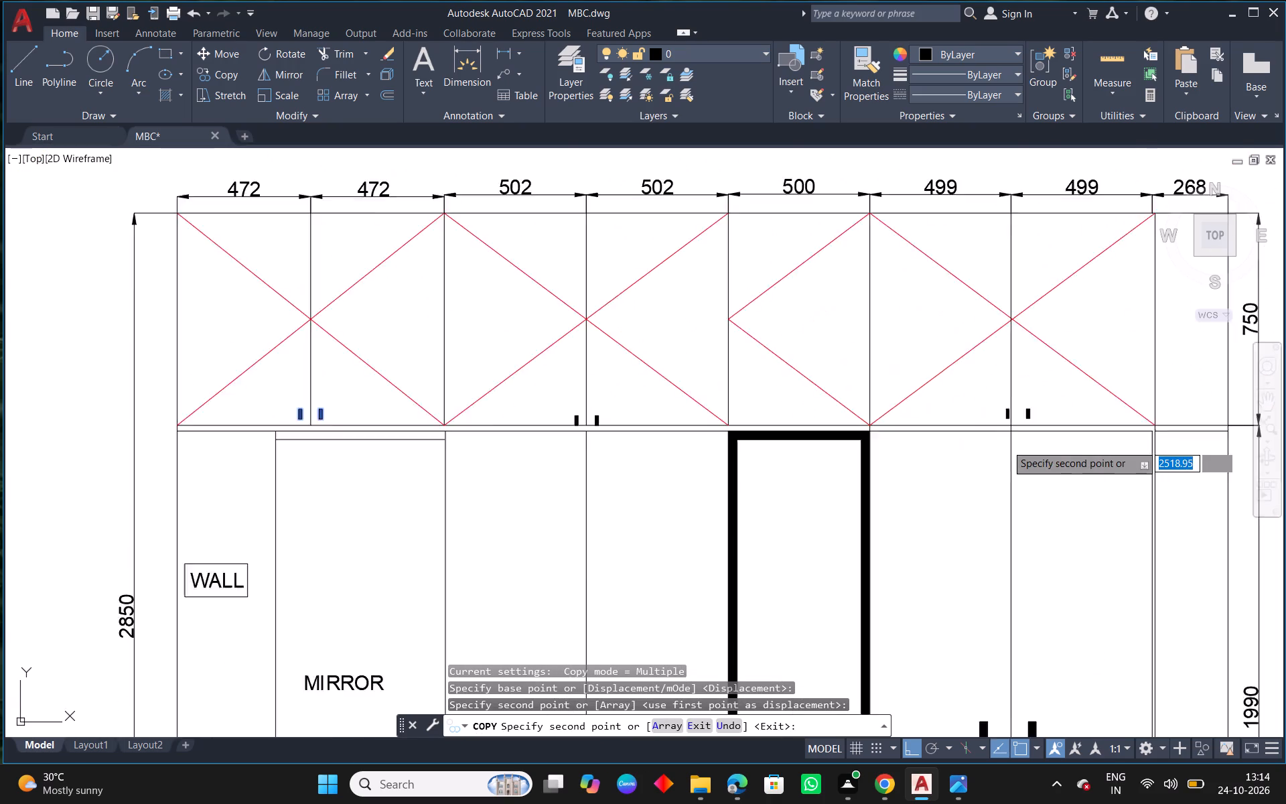
scroll(1006, 444, "up", 2)
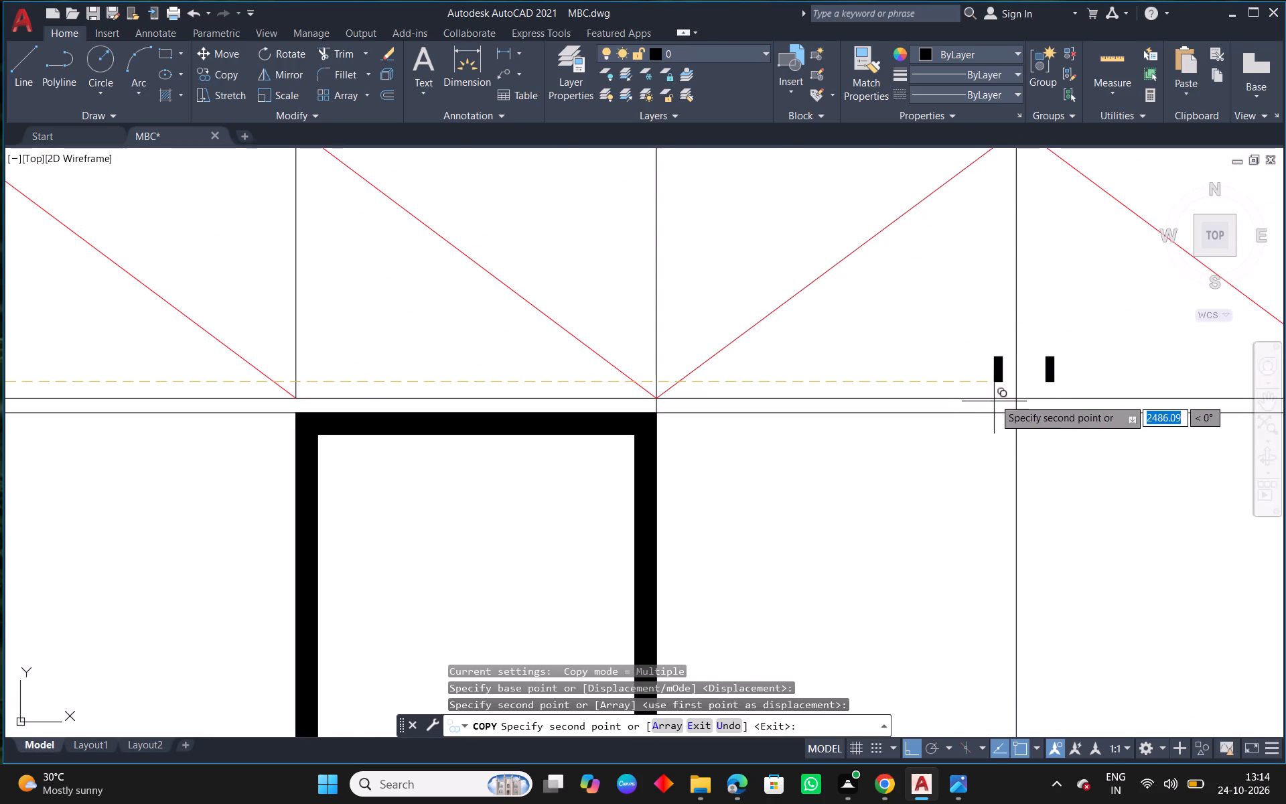
left_click(995, 397)
key("Escape")
Move the original two loft handles on the 472 mm shutters down onto the loft's bottom line.
scroll(889, 414, "down", 2)
middle_click_drag(589, 460, 788, 433)
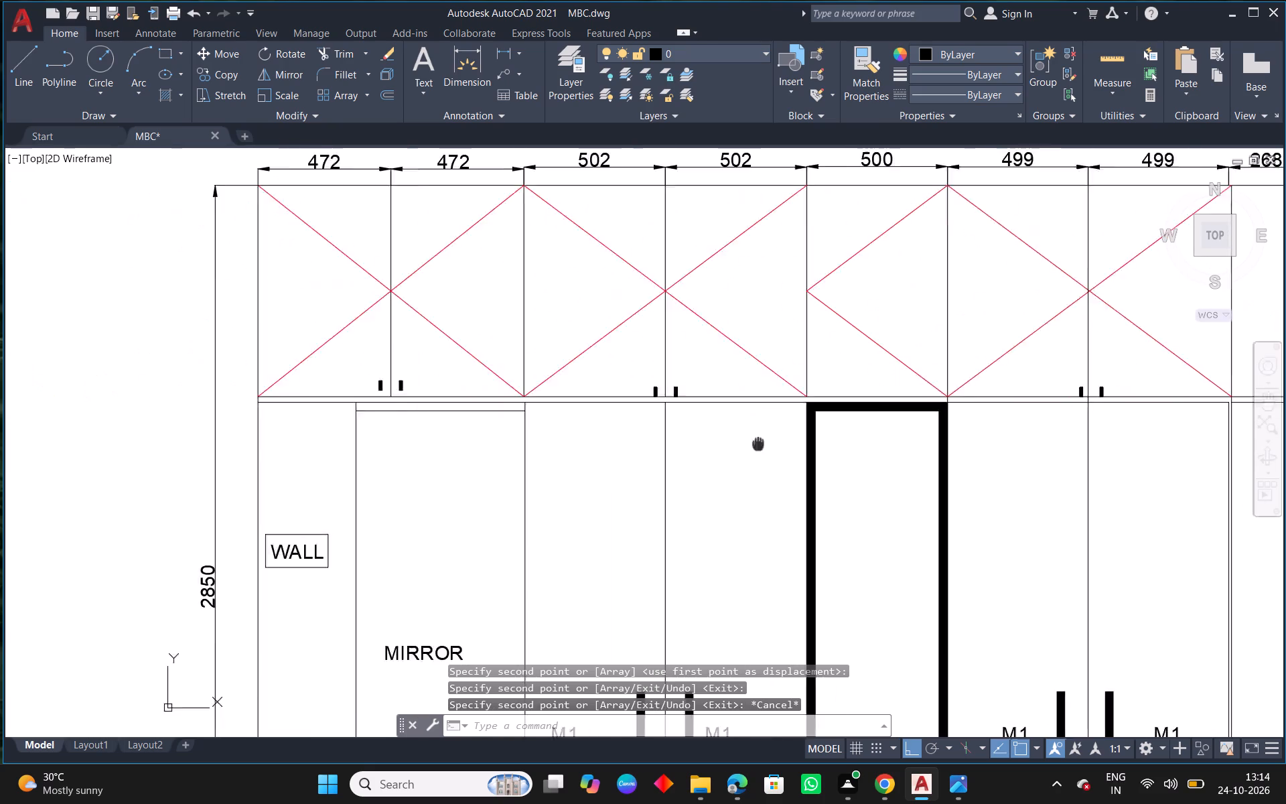
middle_click_drag(788, 433, 806, 426)
scroll(402, 363, "up", 3)
left_click_drag(700, 306, 647, 360)
left_click(627, 383)
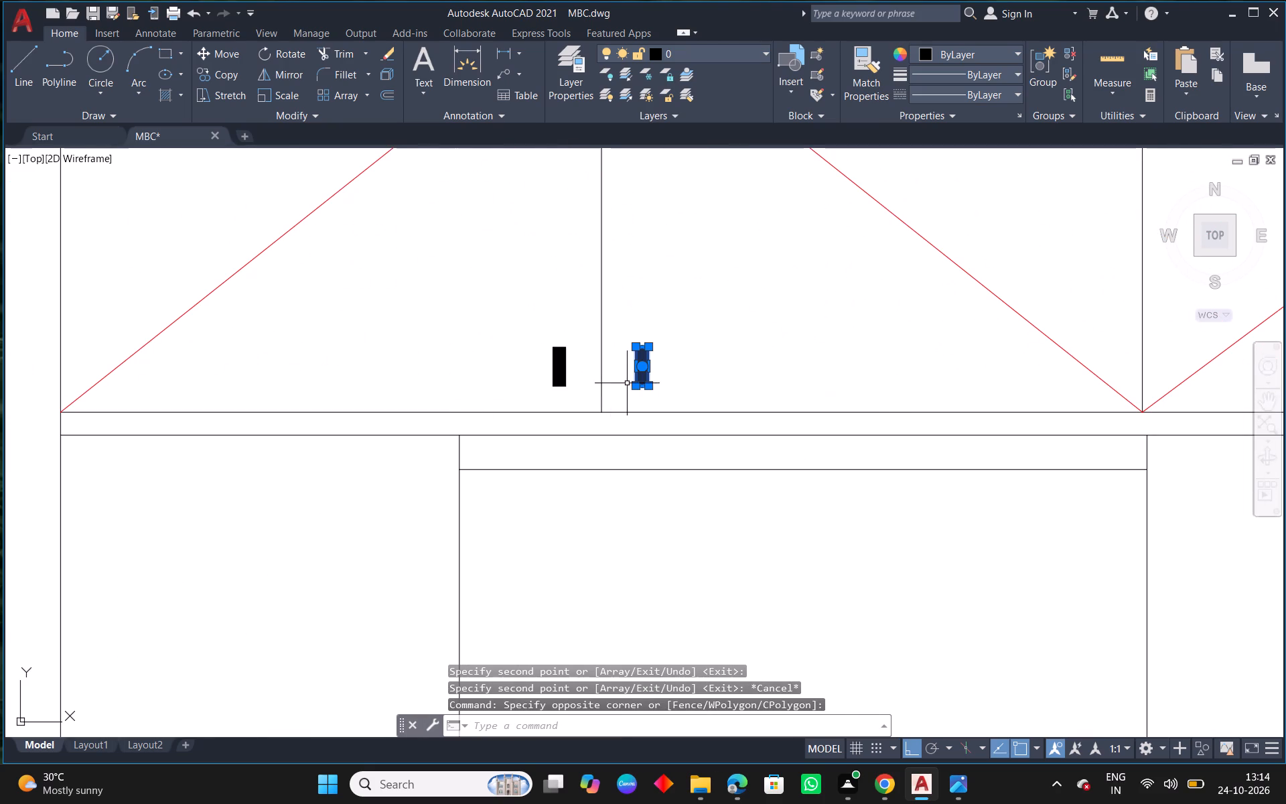
left_click_drag(569, 330, 565, 352)
left_click(534, 399)
key("m")
key("space")
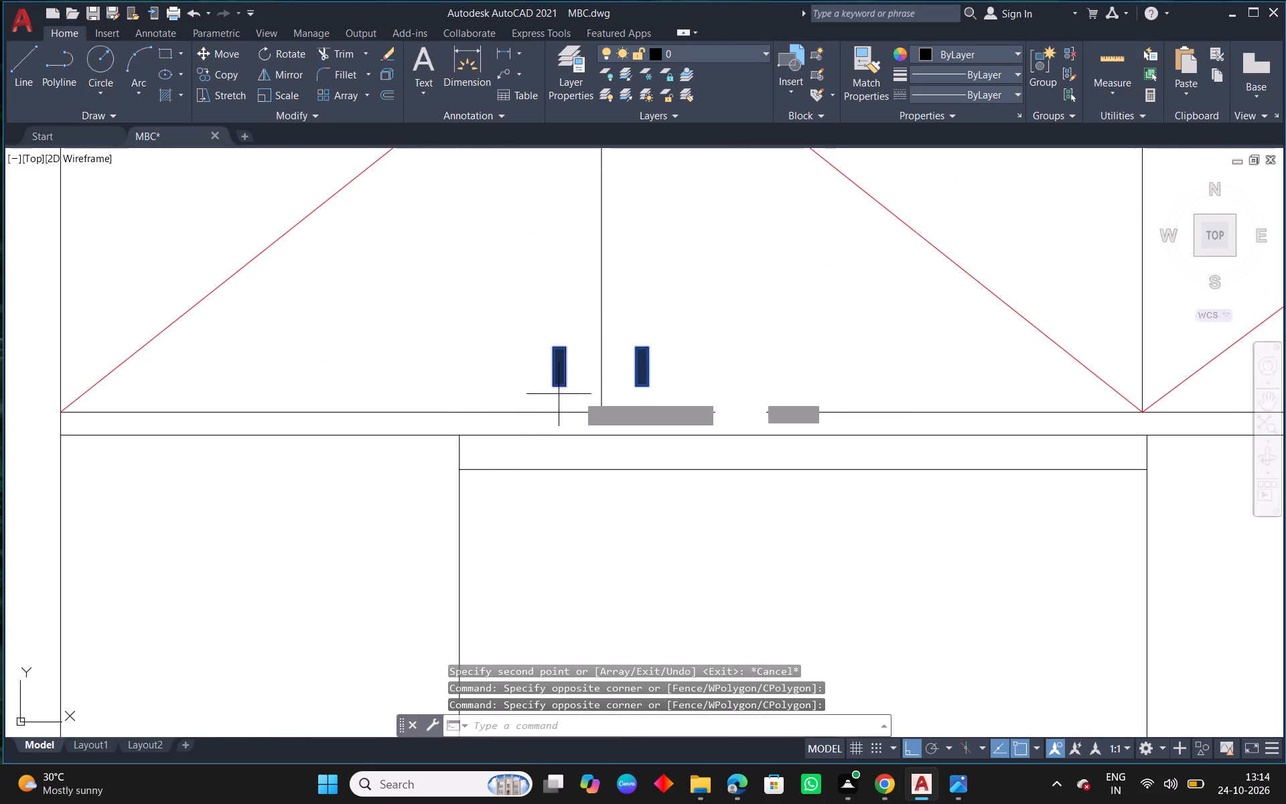
scroll(582, 399, "up", 2)
left_click(537, 370)
left_click(532, 435)
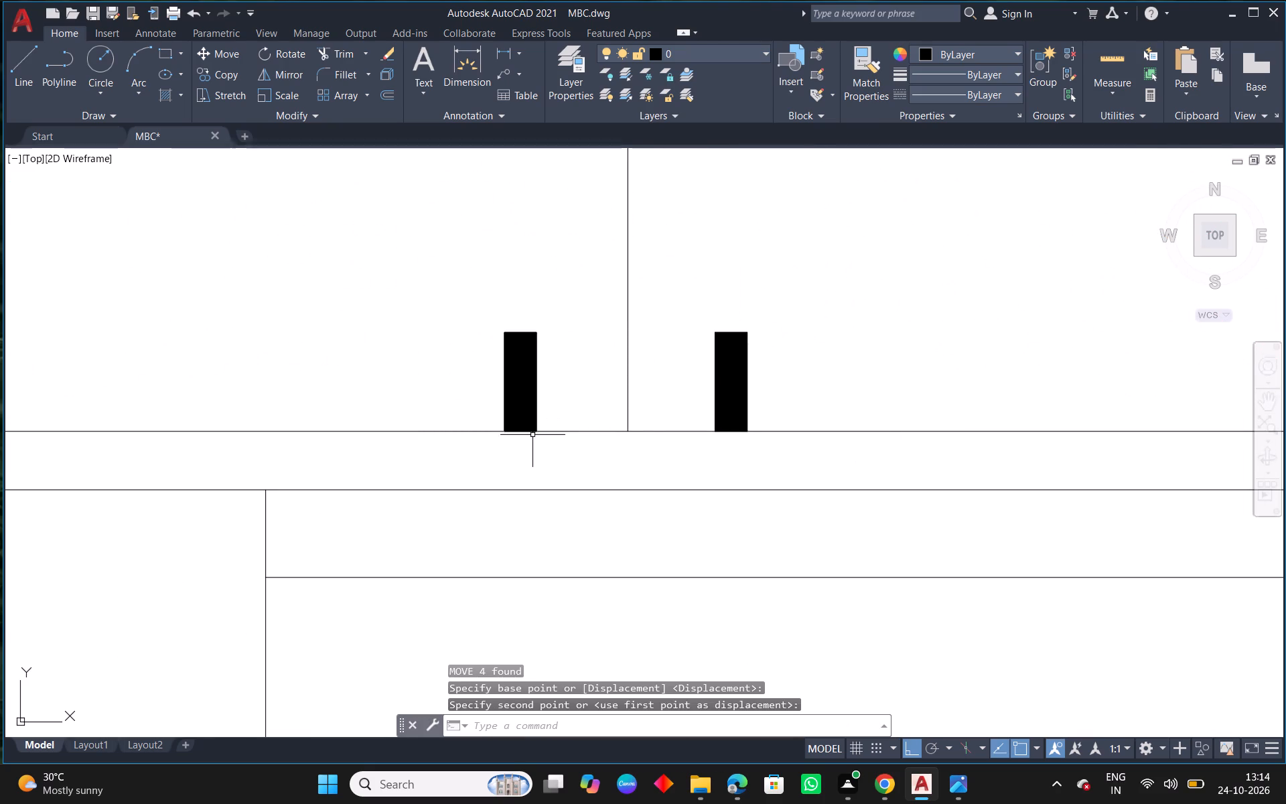
key("Escape")
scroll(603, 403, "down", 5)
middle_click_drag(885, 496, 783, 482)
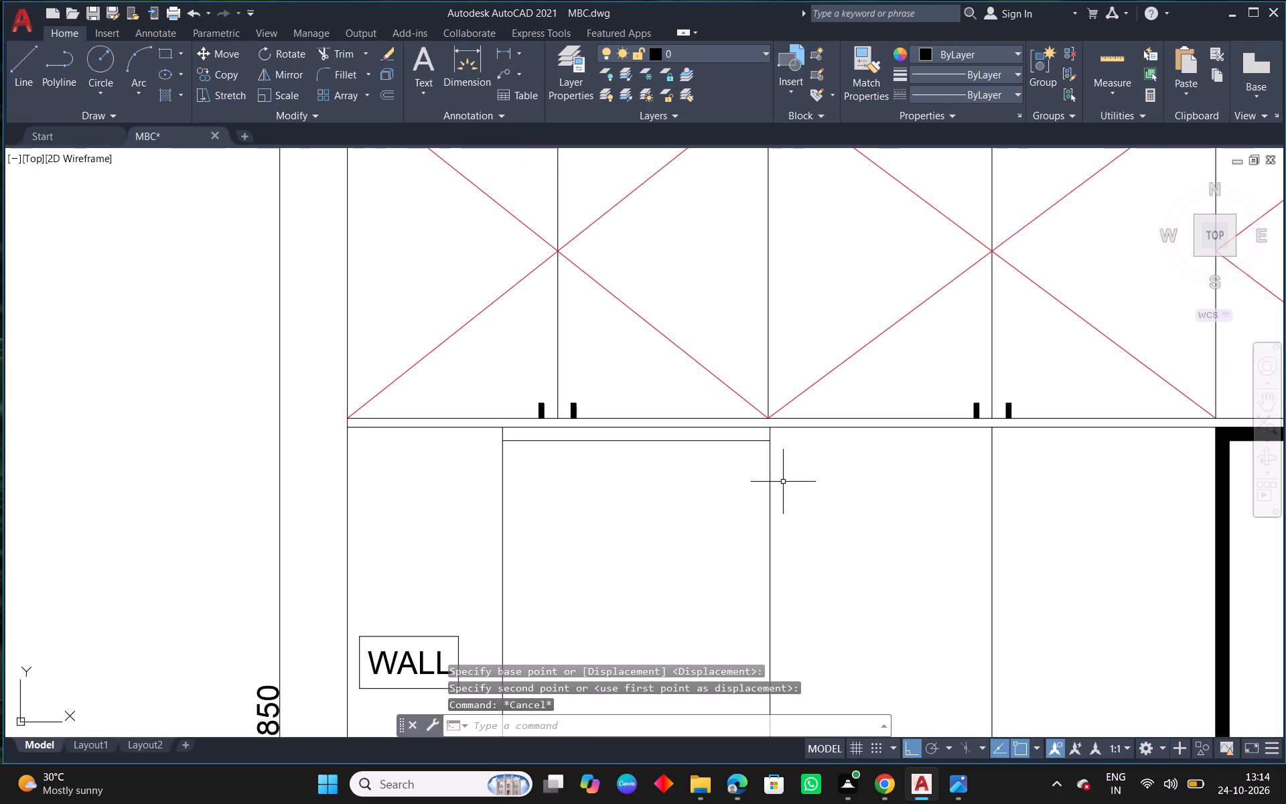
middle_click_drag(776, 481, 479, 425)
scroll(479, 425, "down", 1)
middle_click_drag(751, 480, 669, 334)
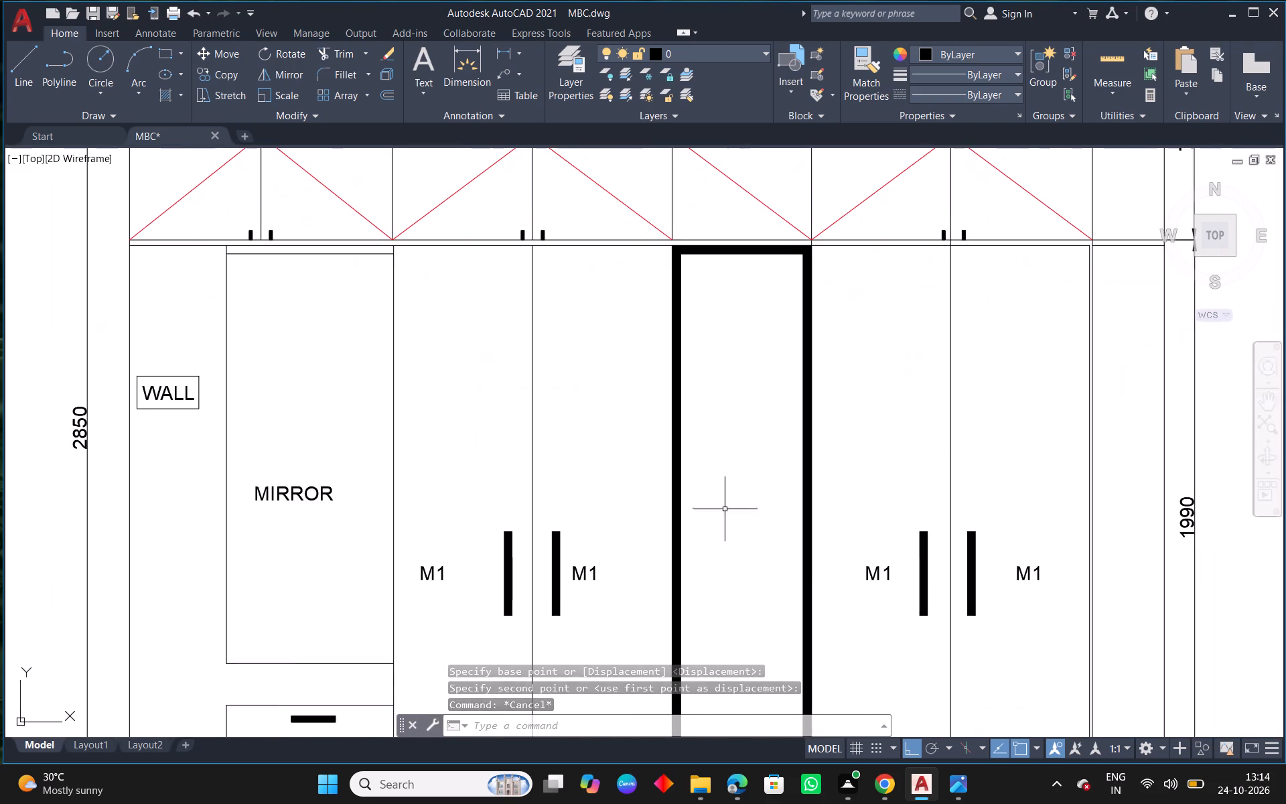
Copy the M1 label from the door beneath the 499 mm lofts onto both 472 mm loft shutters, either side of their divider.
left_click(882, 582)
type("CO")
key("space")
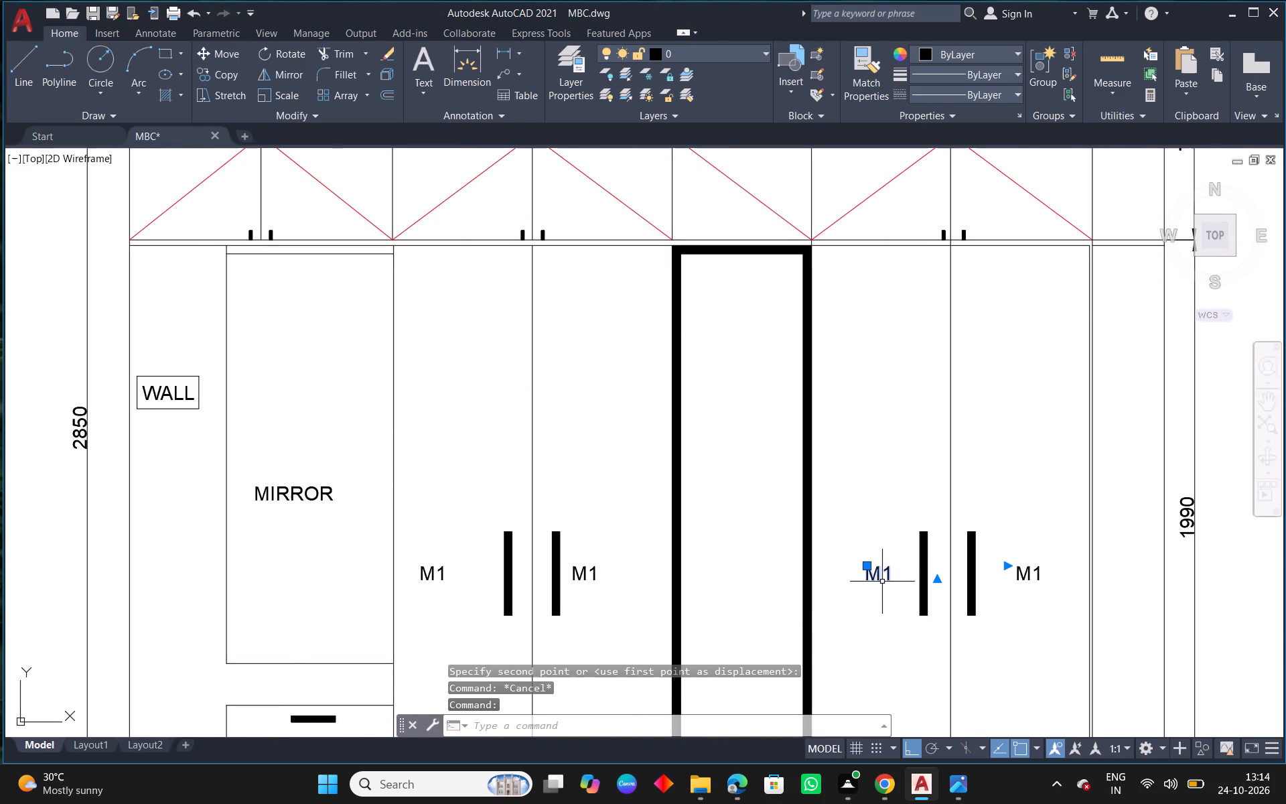
left_click(882, 582)
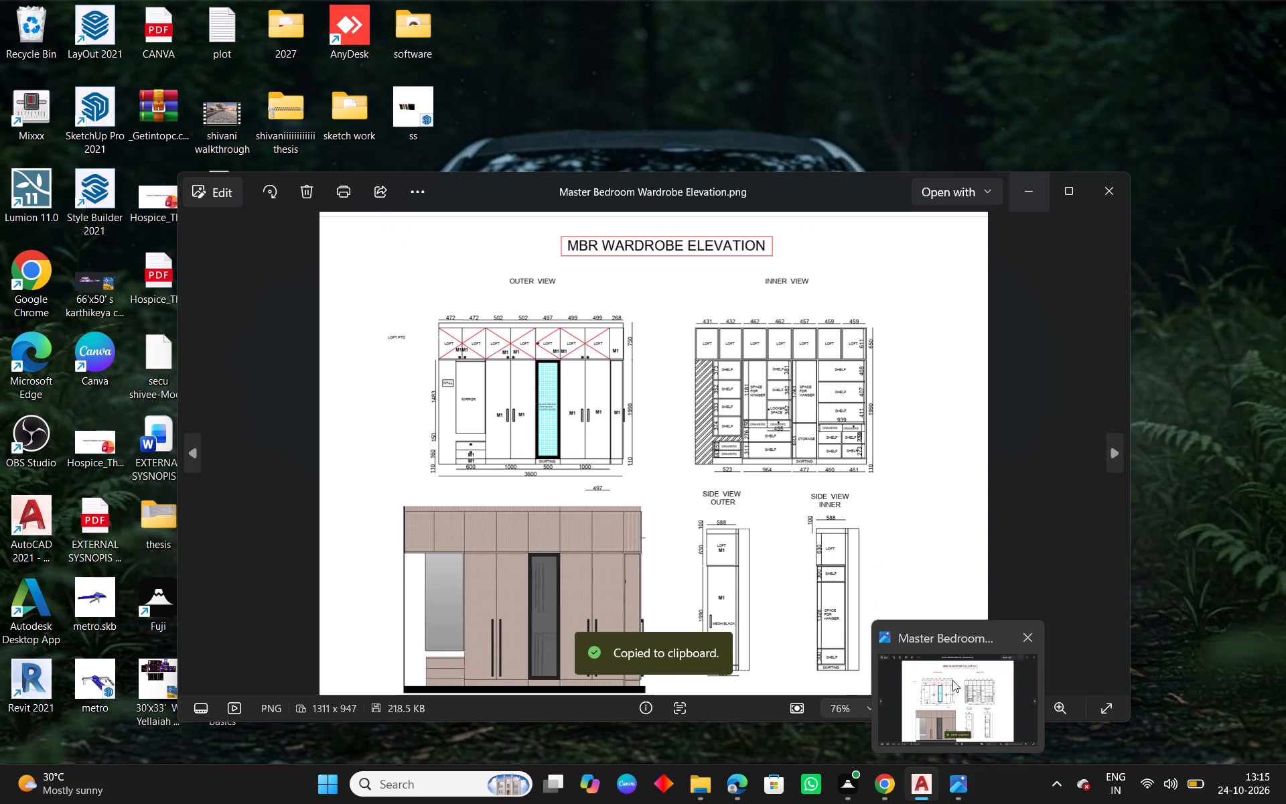
scroll(838, 460, "down", 6)
middle_click_drag(1026, 543, 732, 539)
left_click(915, 742)
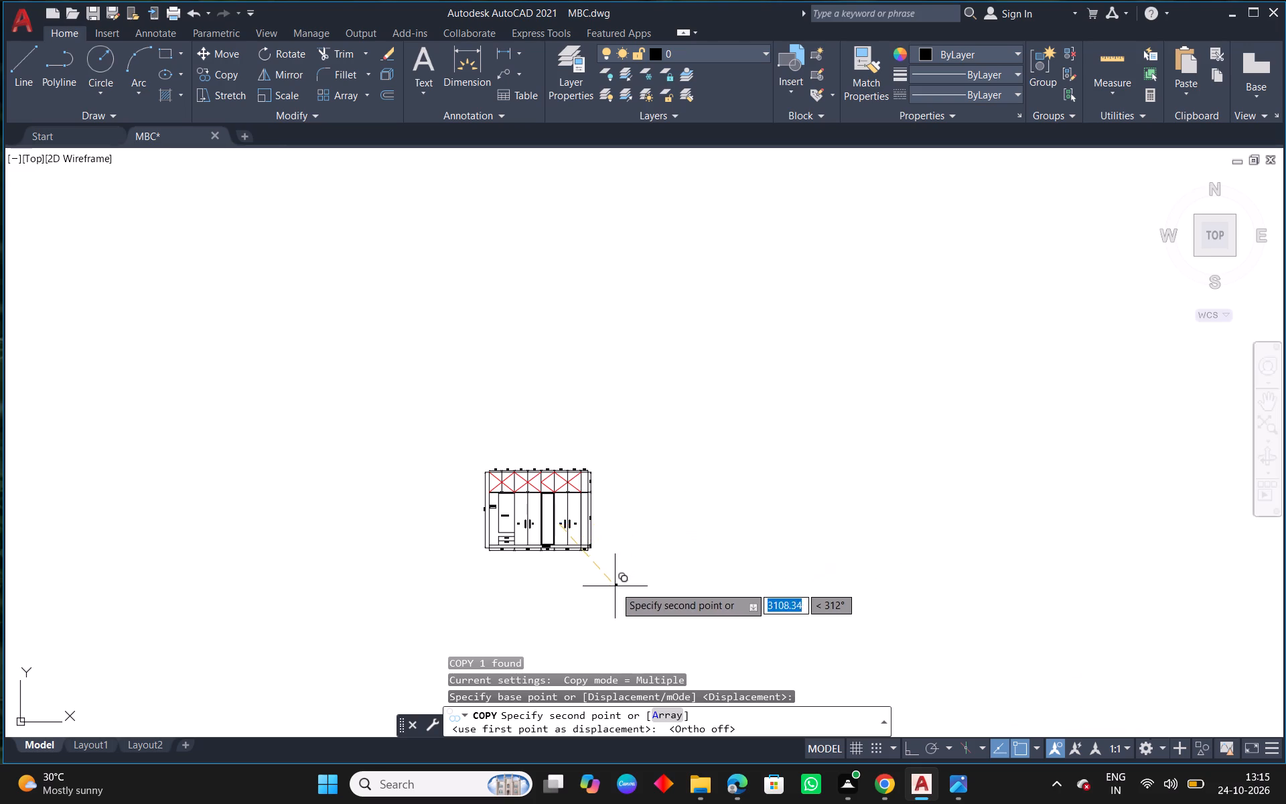
scroll(823, 554, "down", 2)
middle_click_drag(998, 530, 319, 558)
scroll(317, 563, "down", 1)
middle_click_drag(715, 366, 559, 484)
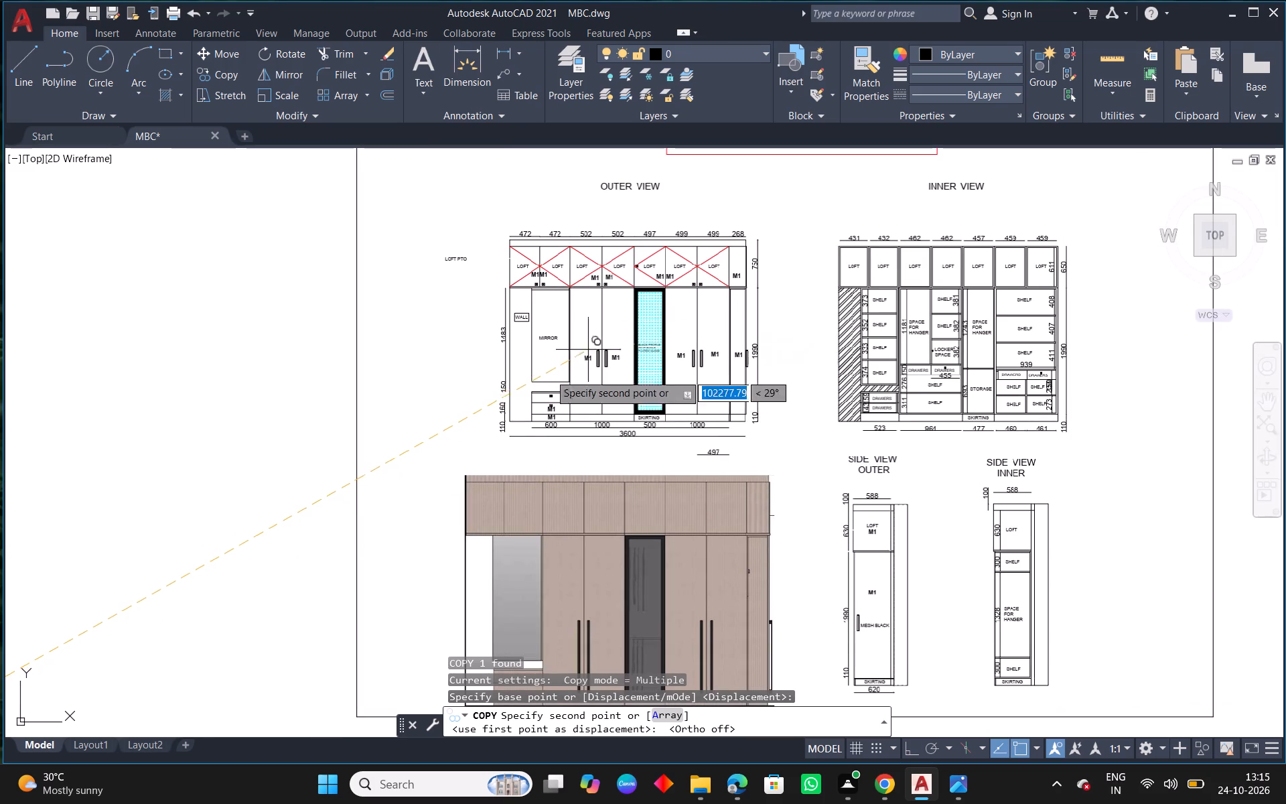
middle_click_drag(504, 434, 942, 192)
scroll(387, 461, "up", 3)
scroll(474, 363, "up", 3)
scroll(436, 422, "up", 3)
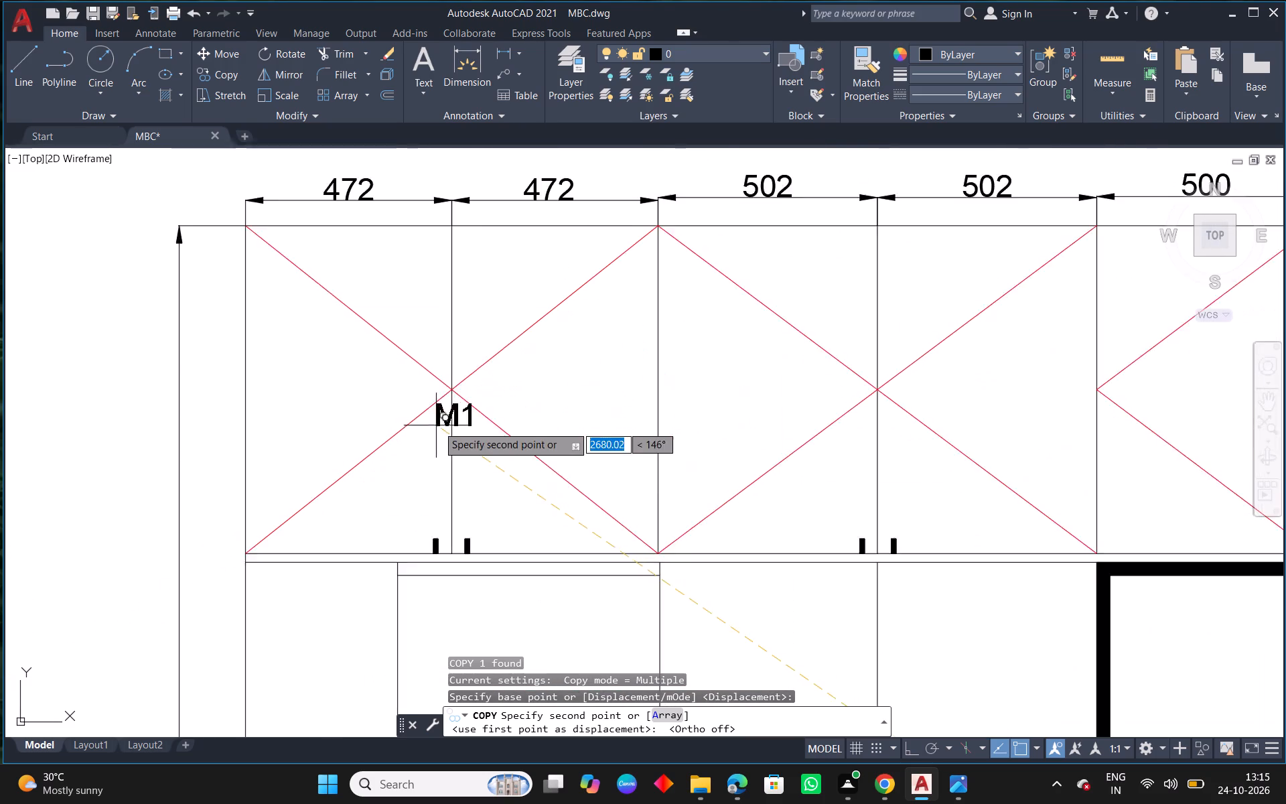
scroll(428, 419, "up", 2)
left_click(301, 369)
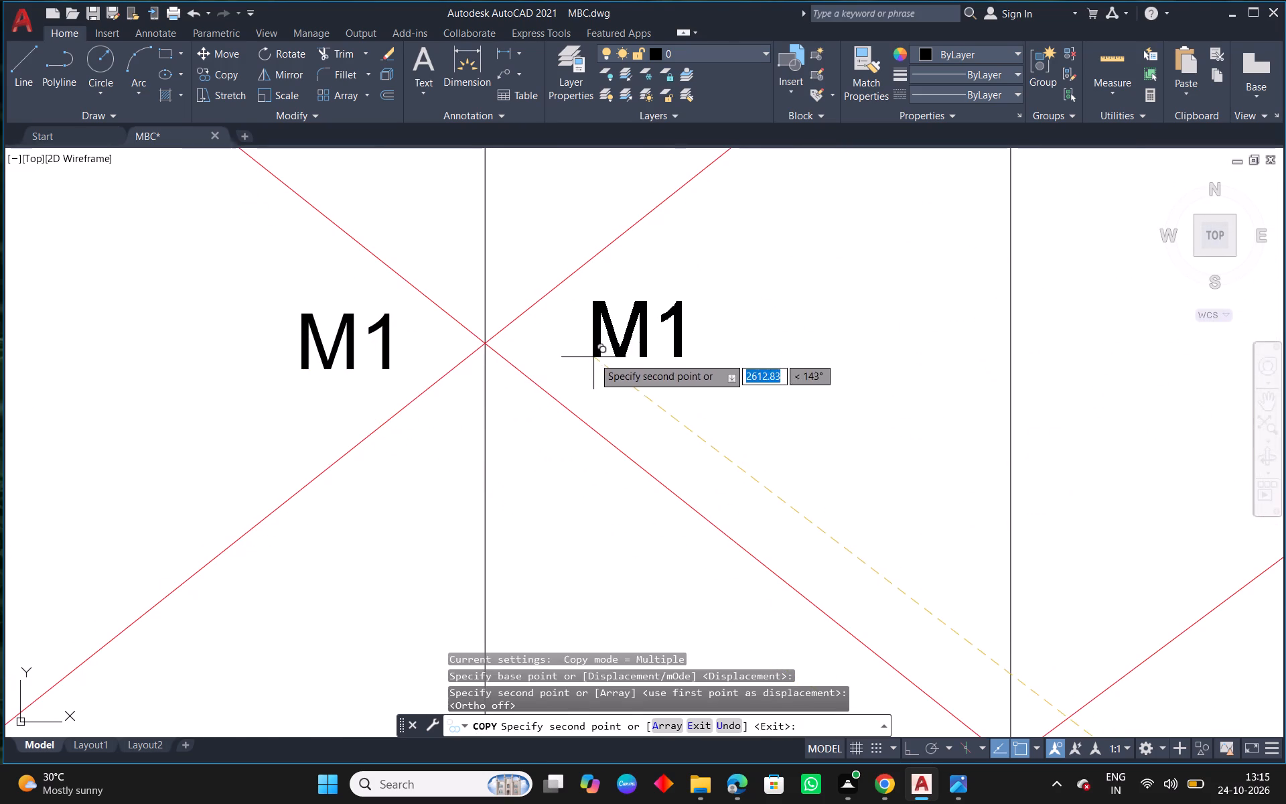
left_click(593, 357)
Place further copies of the M1 label low on the 268 mm loft panel and on both 499 mm loft shutters, finishing the copy.
scroll(551, 470, "down", 3)
middle_click_drag(1070, 559, 603, 428)
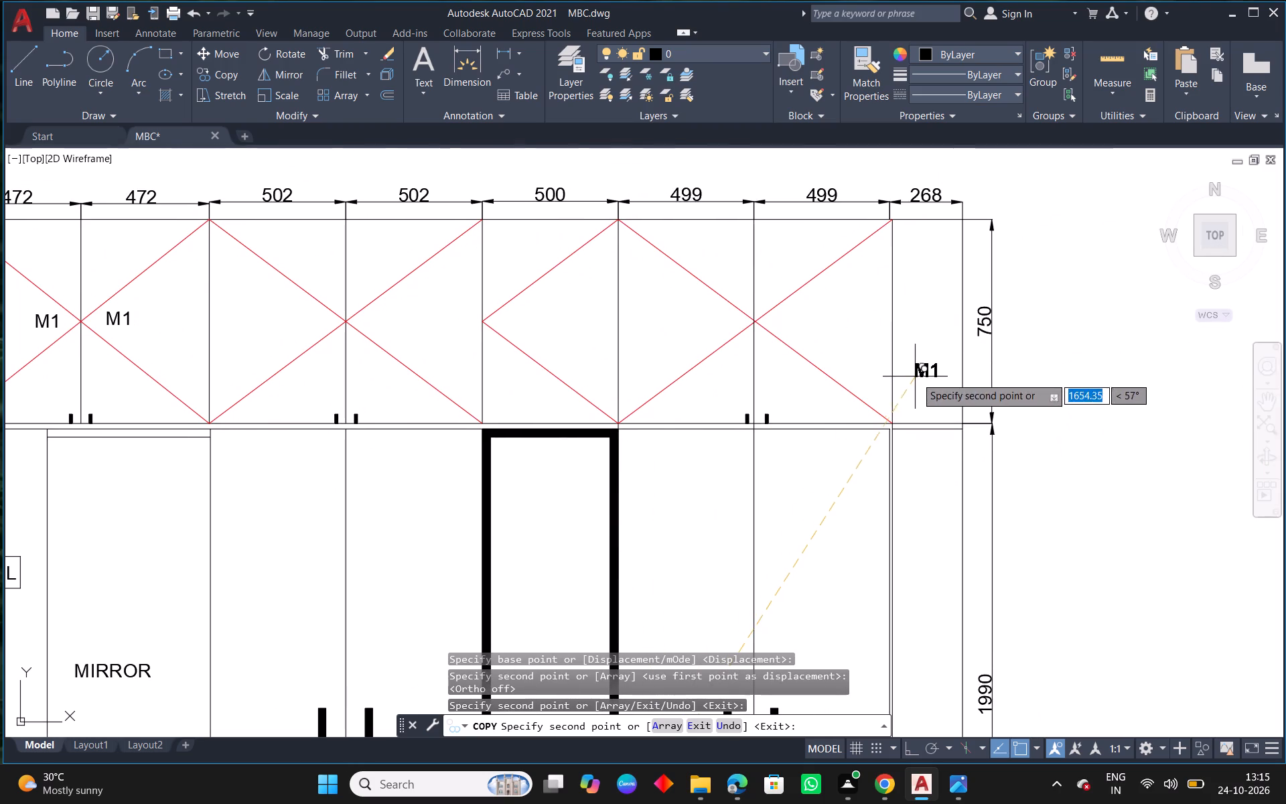
left_click(914, 403)
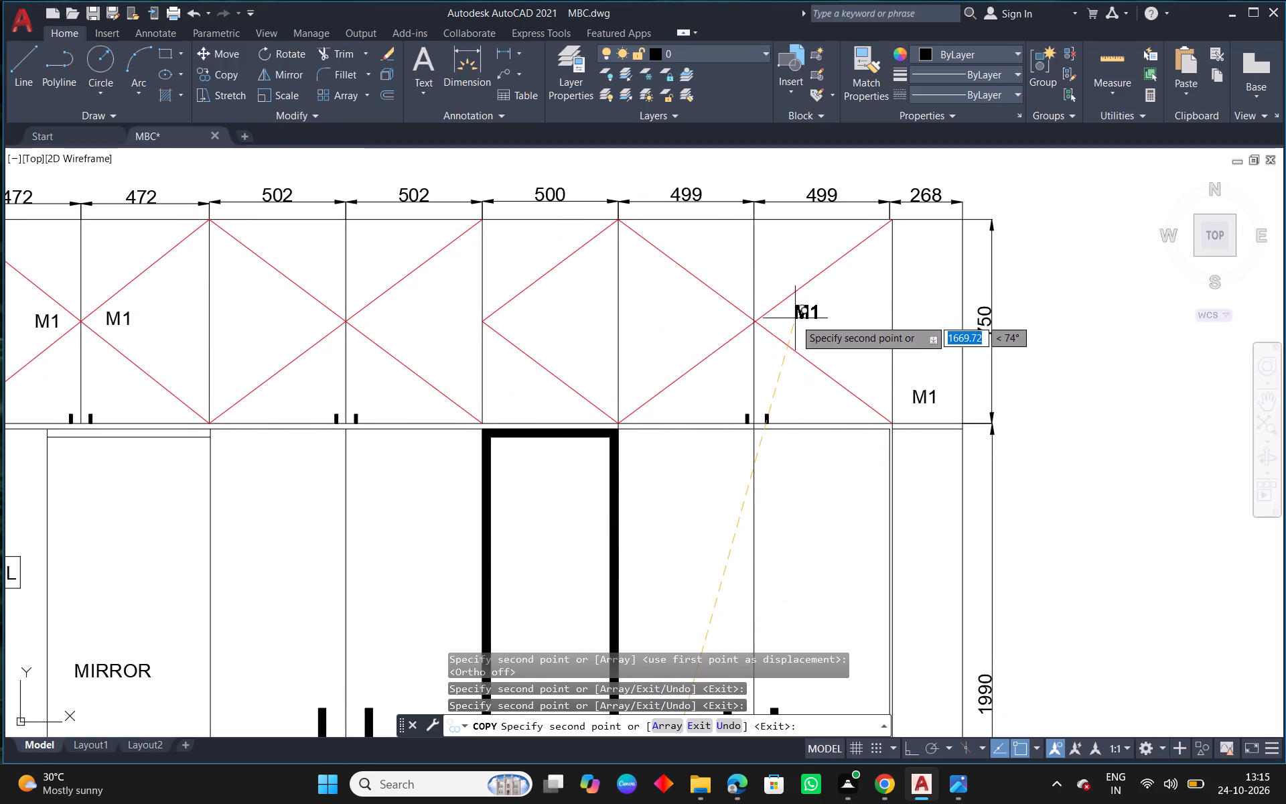
left_click(794, 322)
left_click(715, 324)
scroll(700, 428, "down", 2)
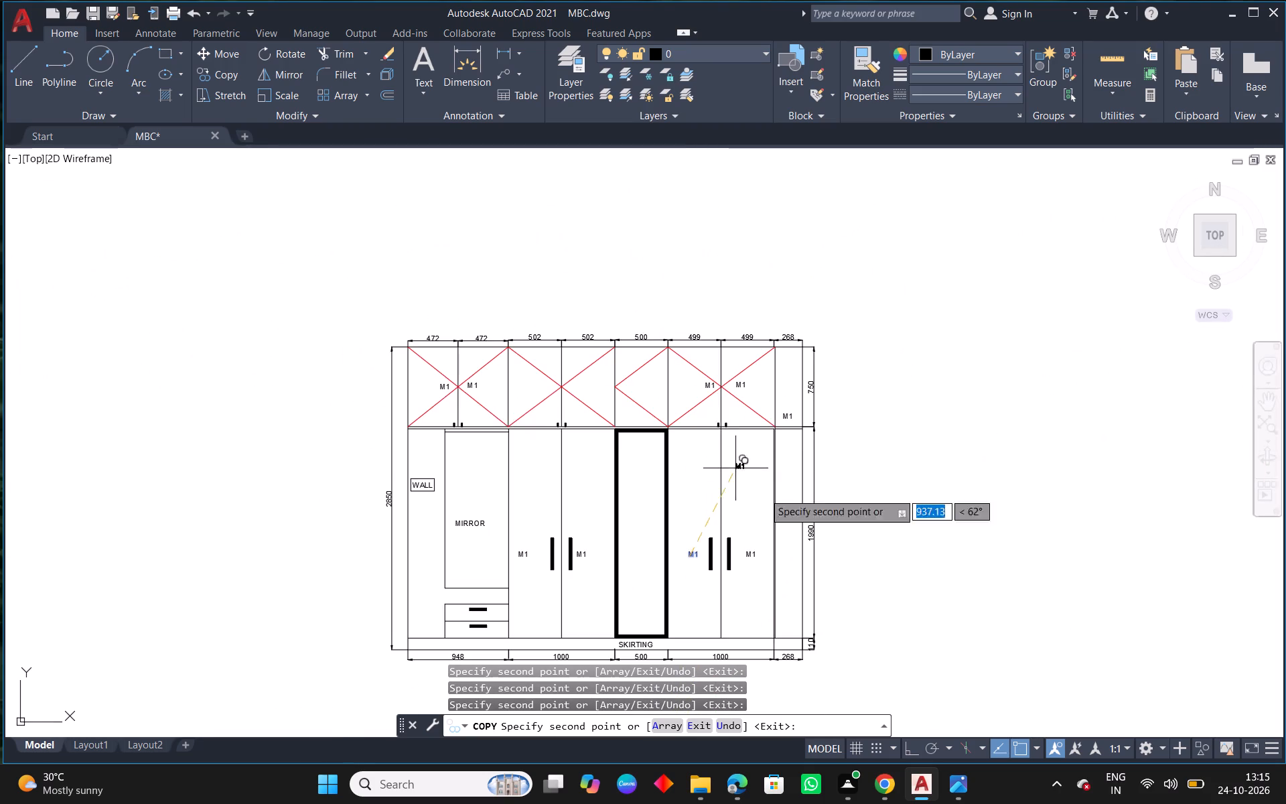
middle_click_drag(888, 505, 723, 350)
right_click(722, 347)
left_click(766, 354)
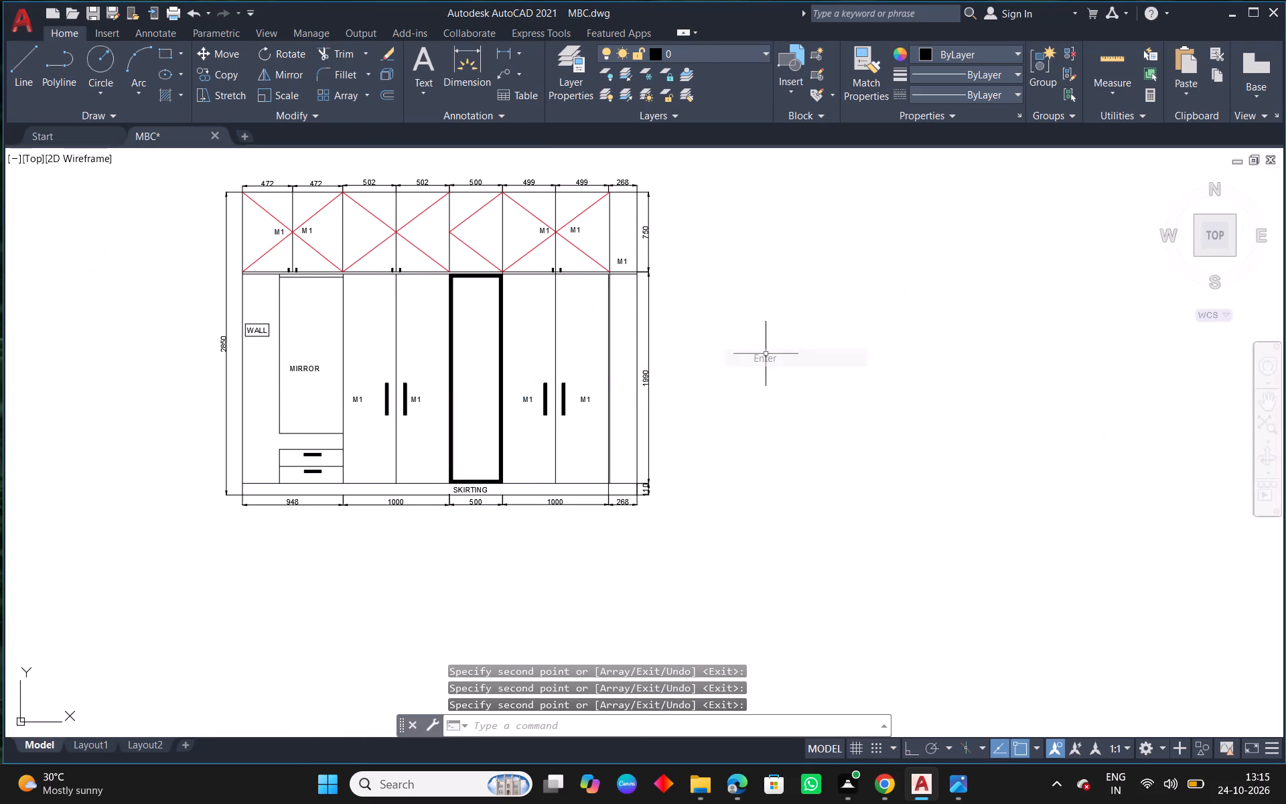
Save the drawing.
scroll(709, 485, "down", 1)
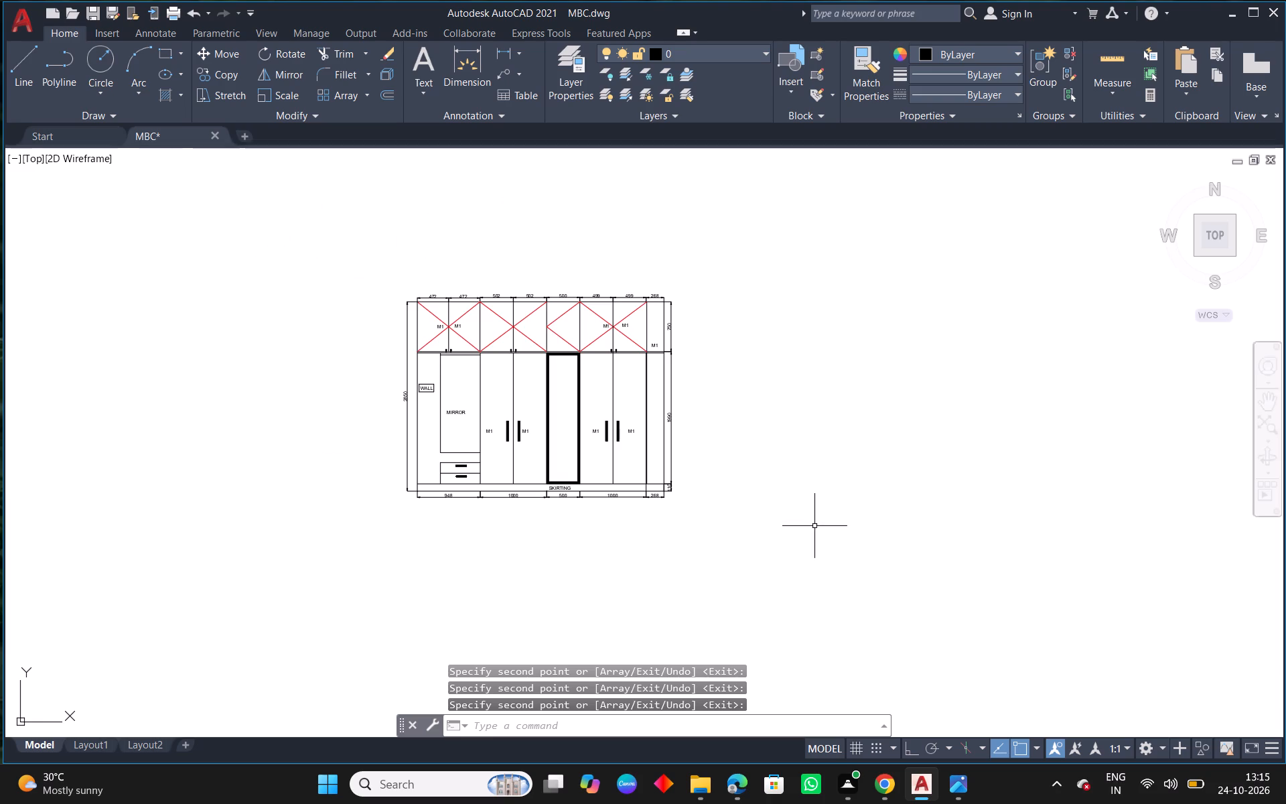
scroll(782, 464, "down", 2)
middle_click_drag(973, 492, 800, 505)
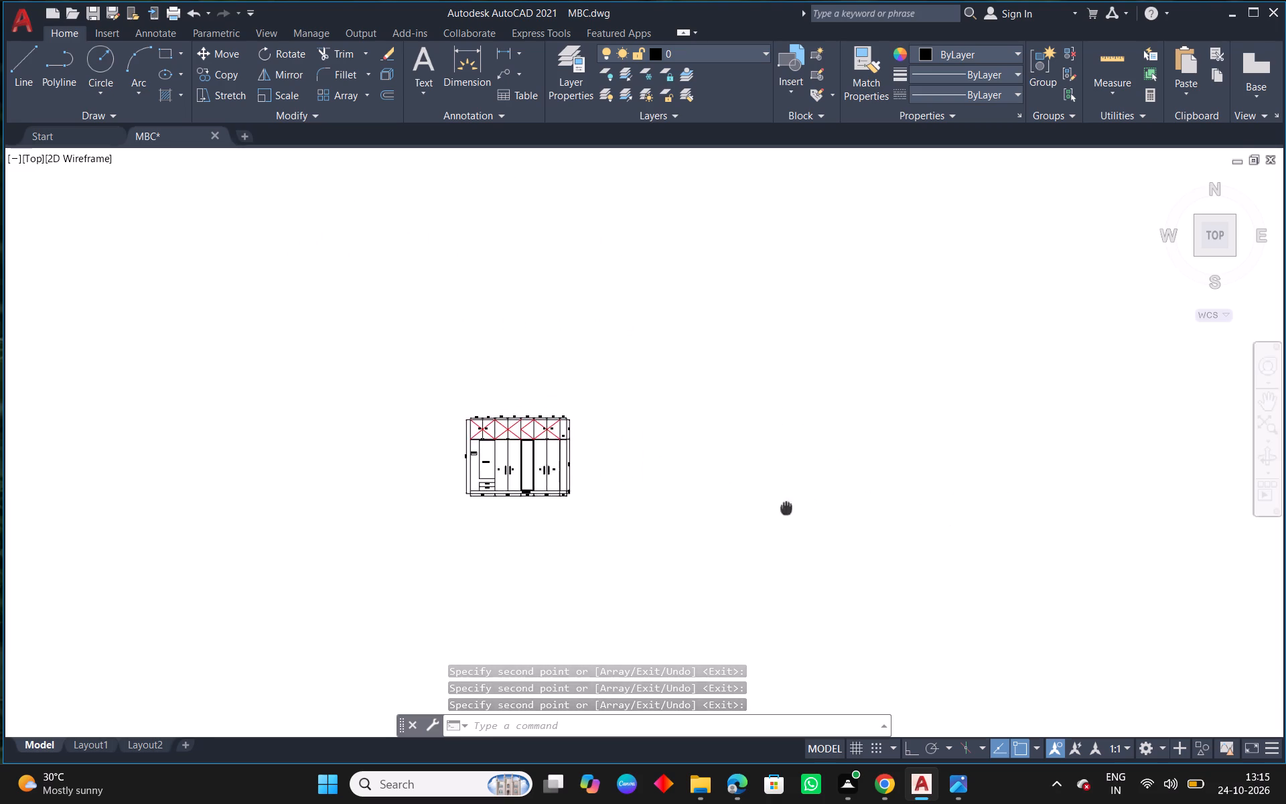
scroll(741, 507, "down", 5)
middle_click_drag(885, 525, 790, 452)
left_click_drag(693, 405, 678, 433)
left_click(610, 505)
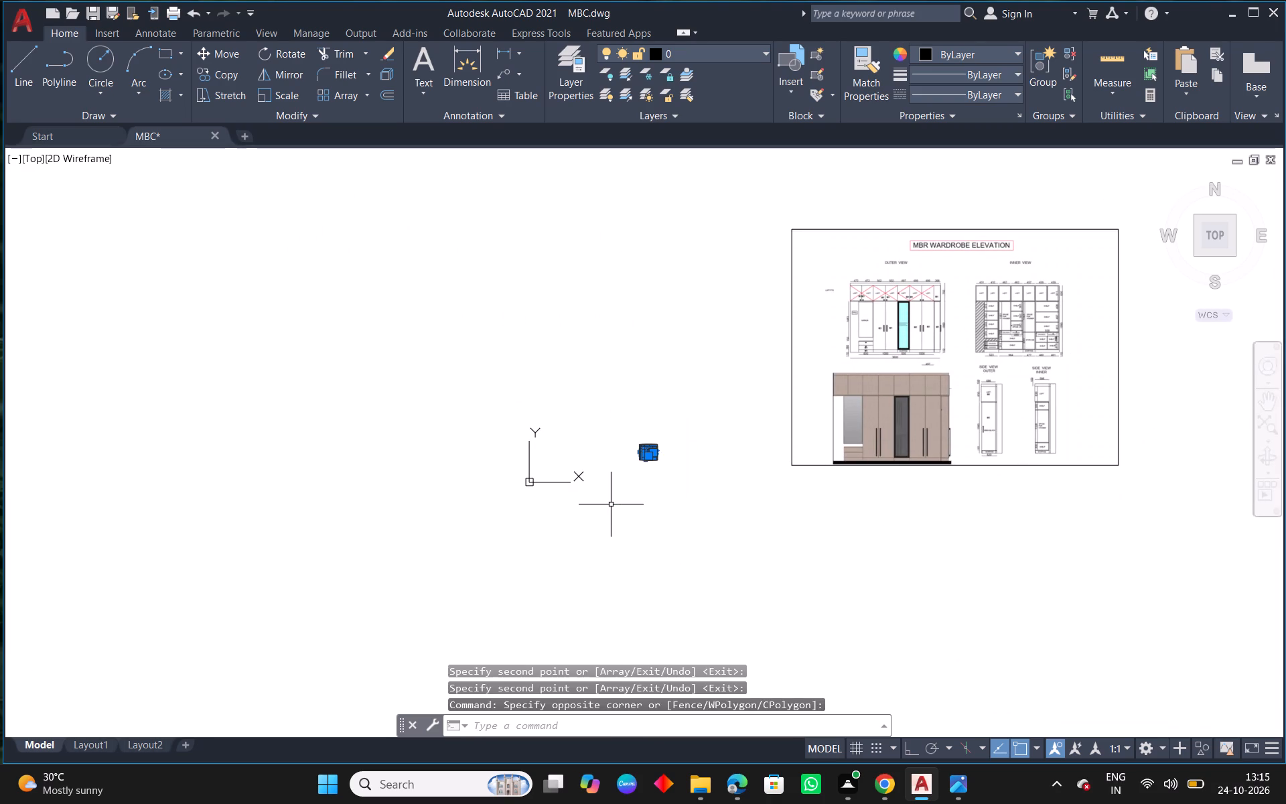
key("ctrl+s")
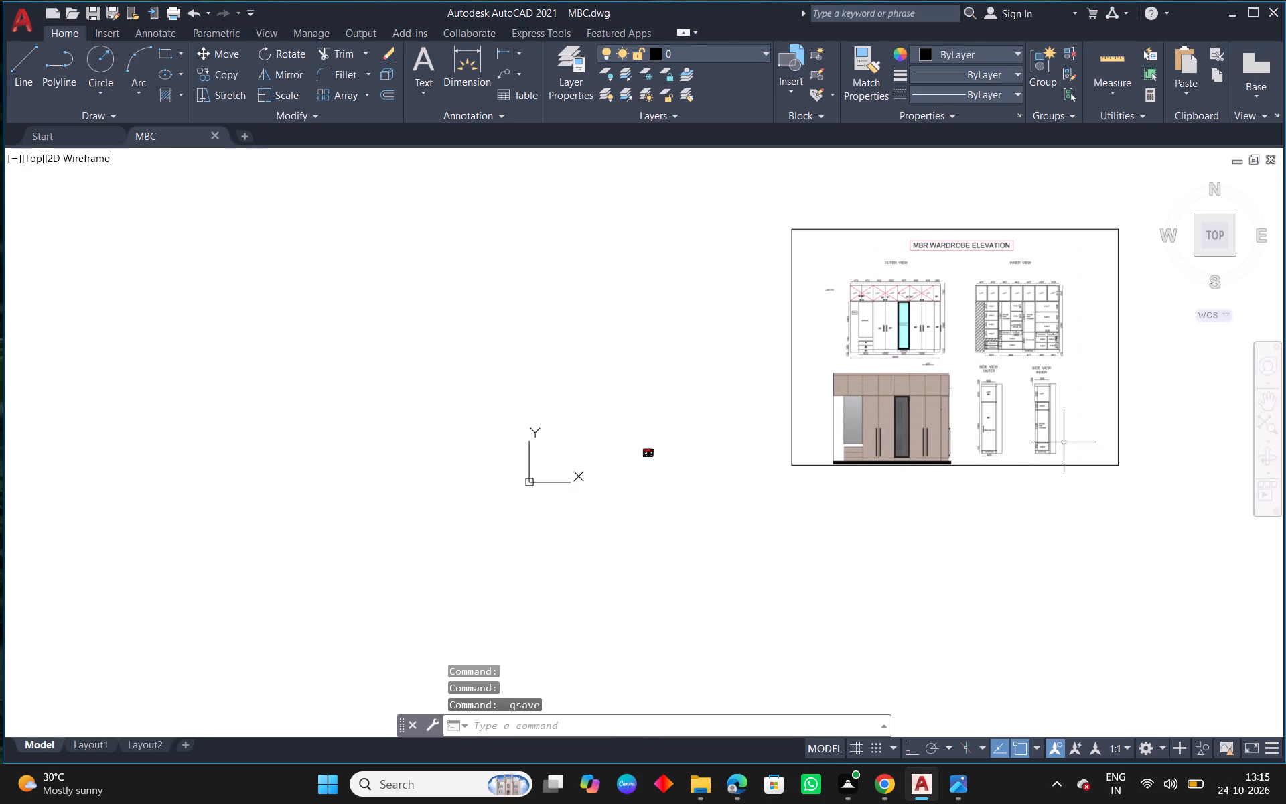
Copy an M1 label from the 499 mm loft onto both 502 mm loft shutters, beside the loft handles just above the bottom line.
middle_click_drag(1109, 415, 891, 411)
scroll(835, 330, "up", 2)
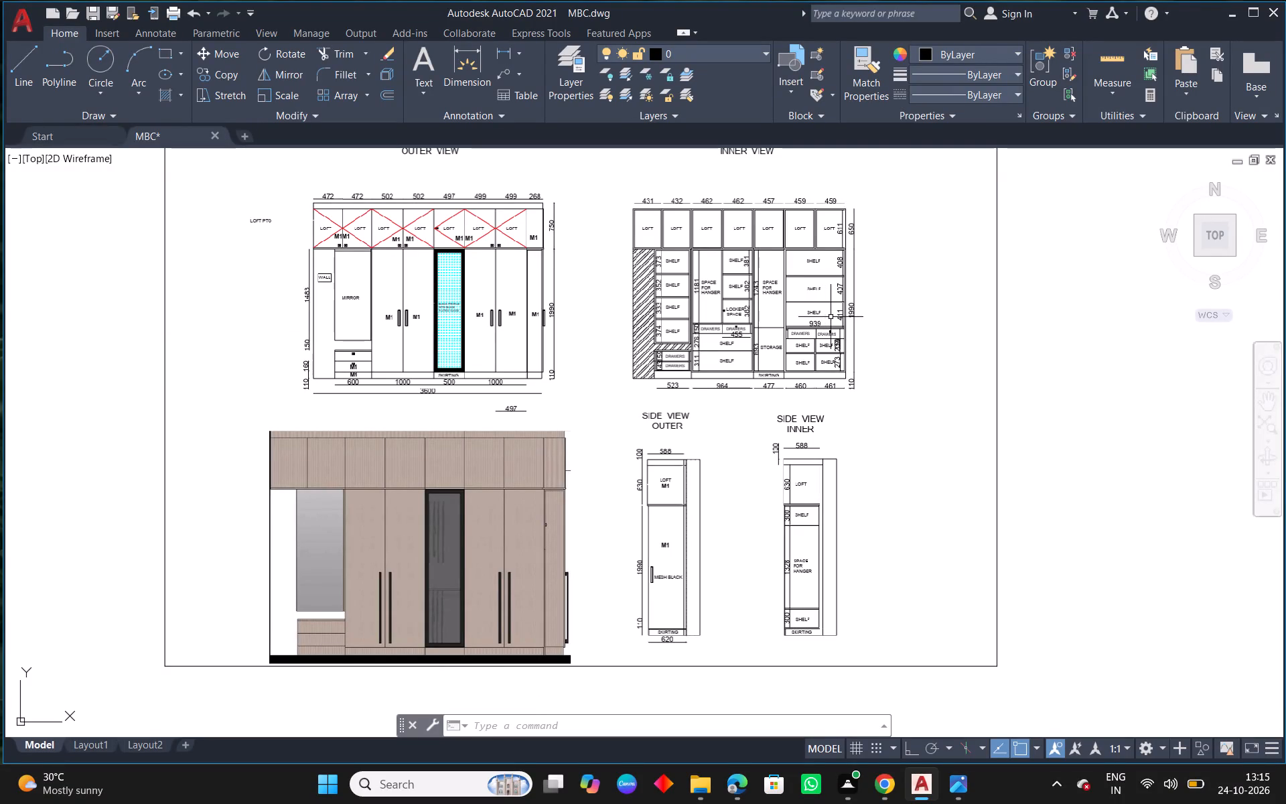
middle_click_drag(603, 367, 944, 269)
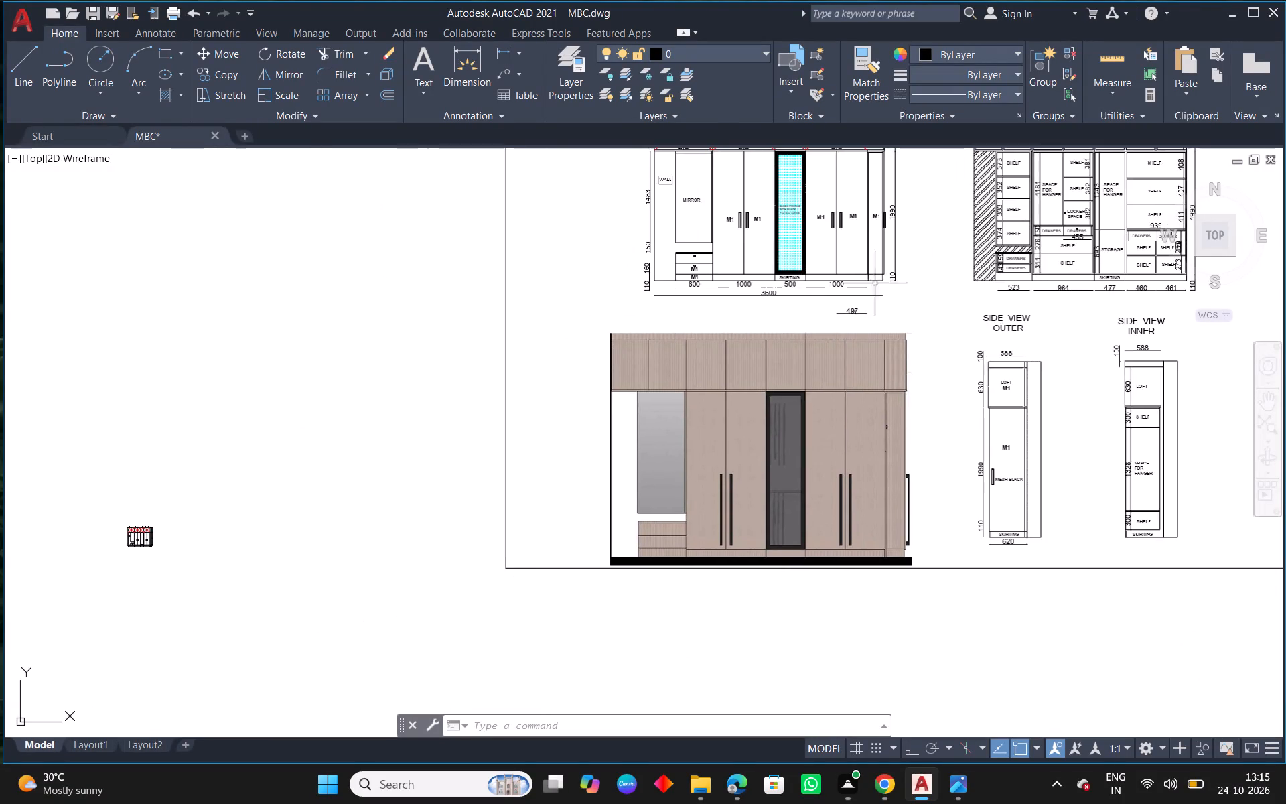
middle_click_drag(48, 555, 384, 408)
scroll(441, 421, "up", 3)
scroll(575, 229, "up", 3)
scroll(510, 430, "up", 1)
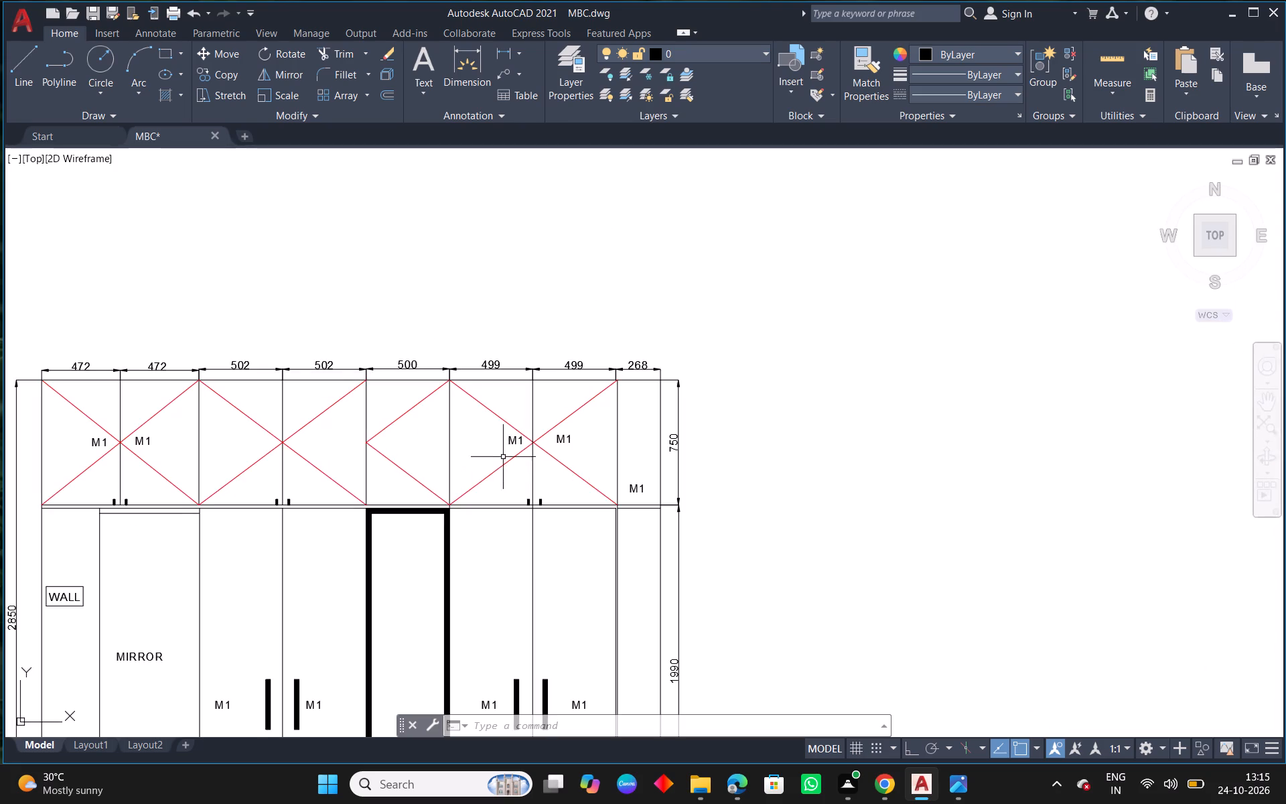
middle_click_drag(495, 472, 615, 422)
scroll(601, 394, "up", 1)
left_click(656, 390)
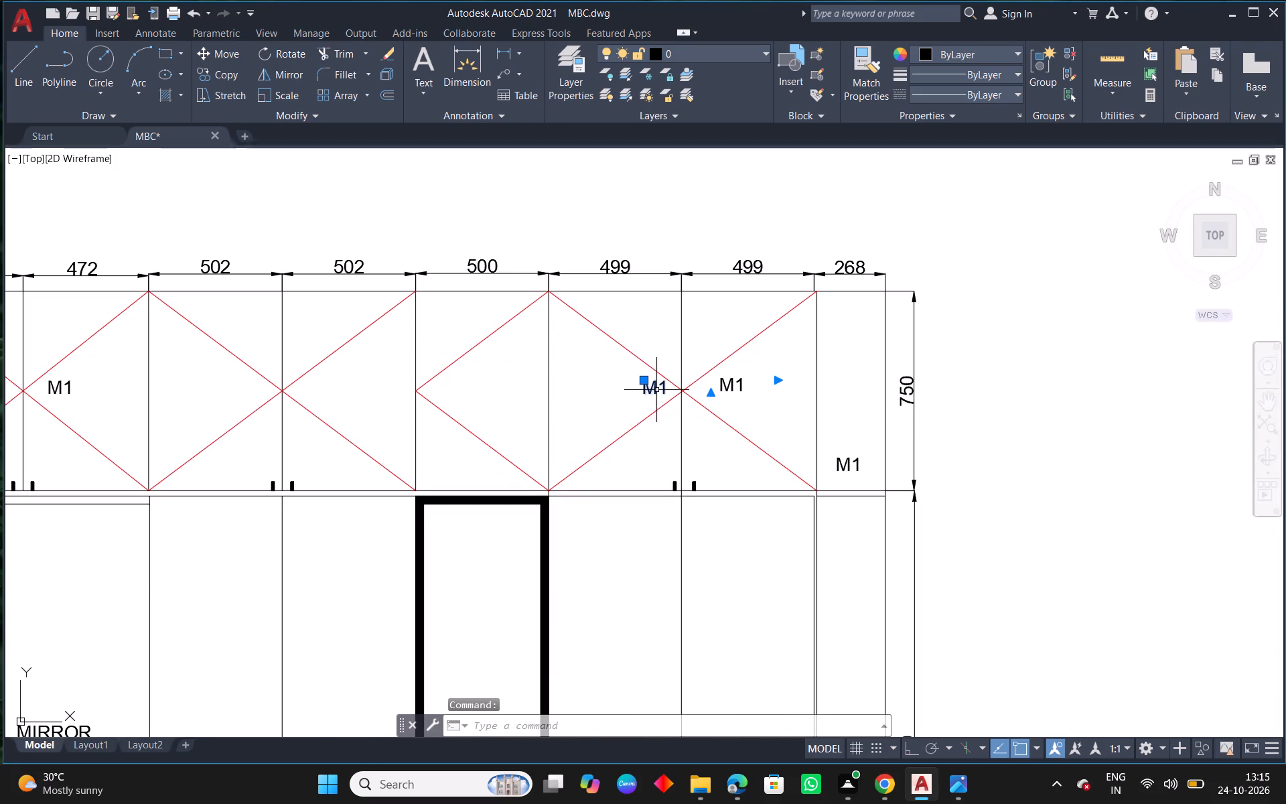
key("c")
type("O")
key("space")
left_click(648, 398)
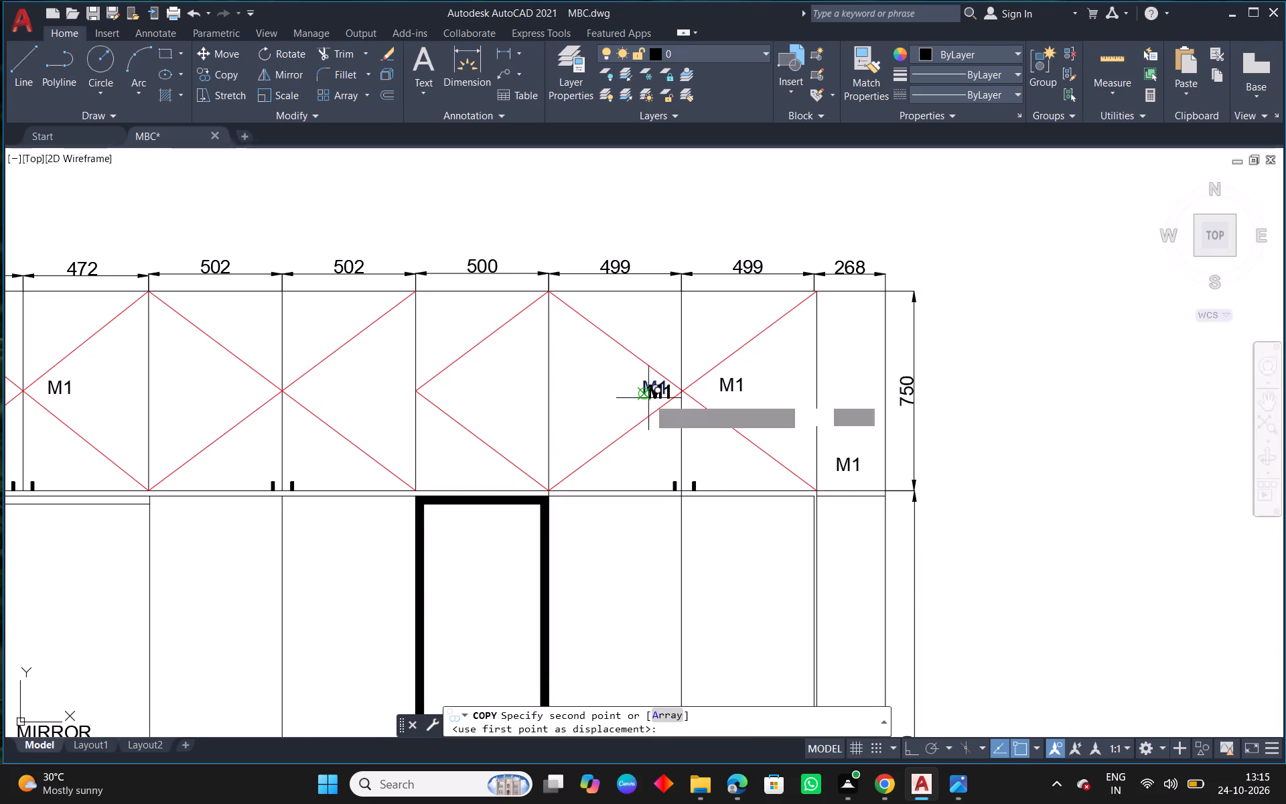
scroll(233, 486, "up", 3)
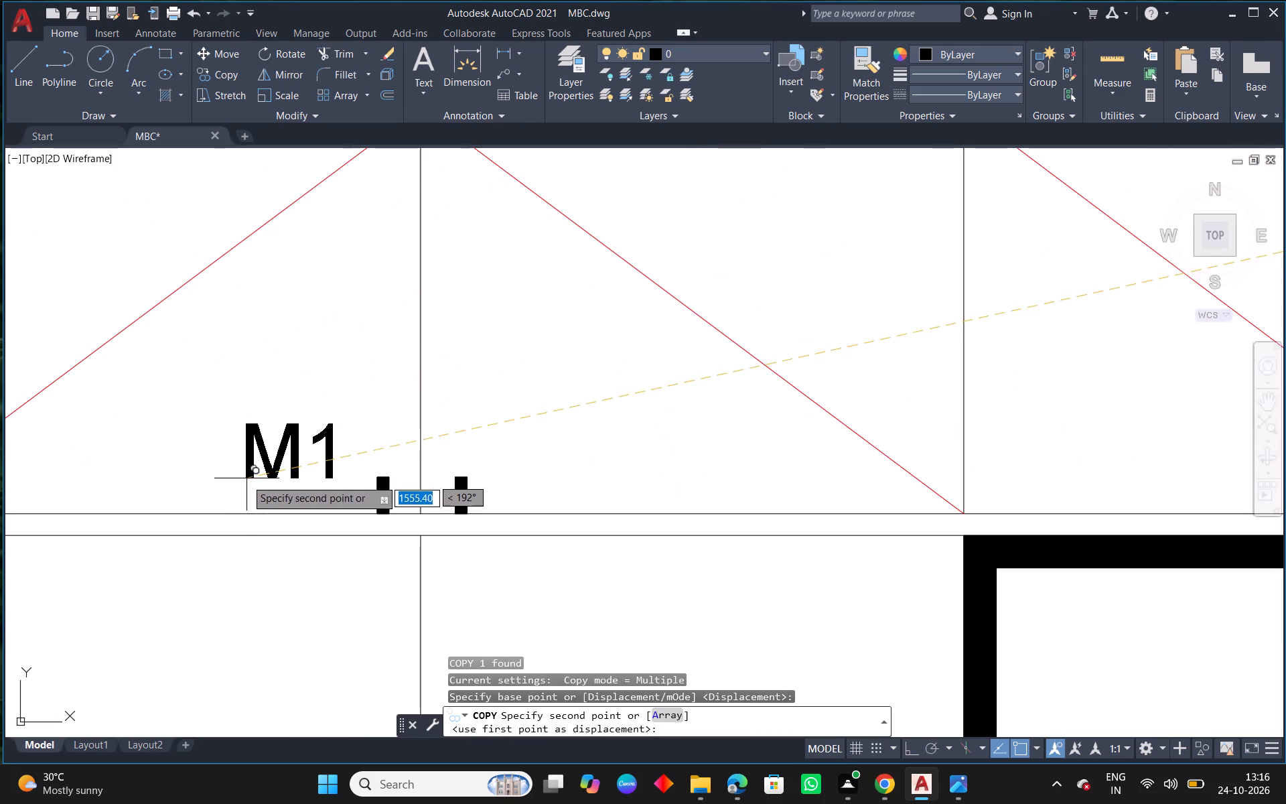
left_click(245, 492)
left_click(512, 493)
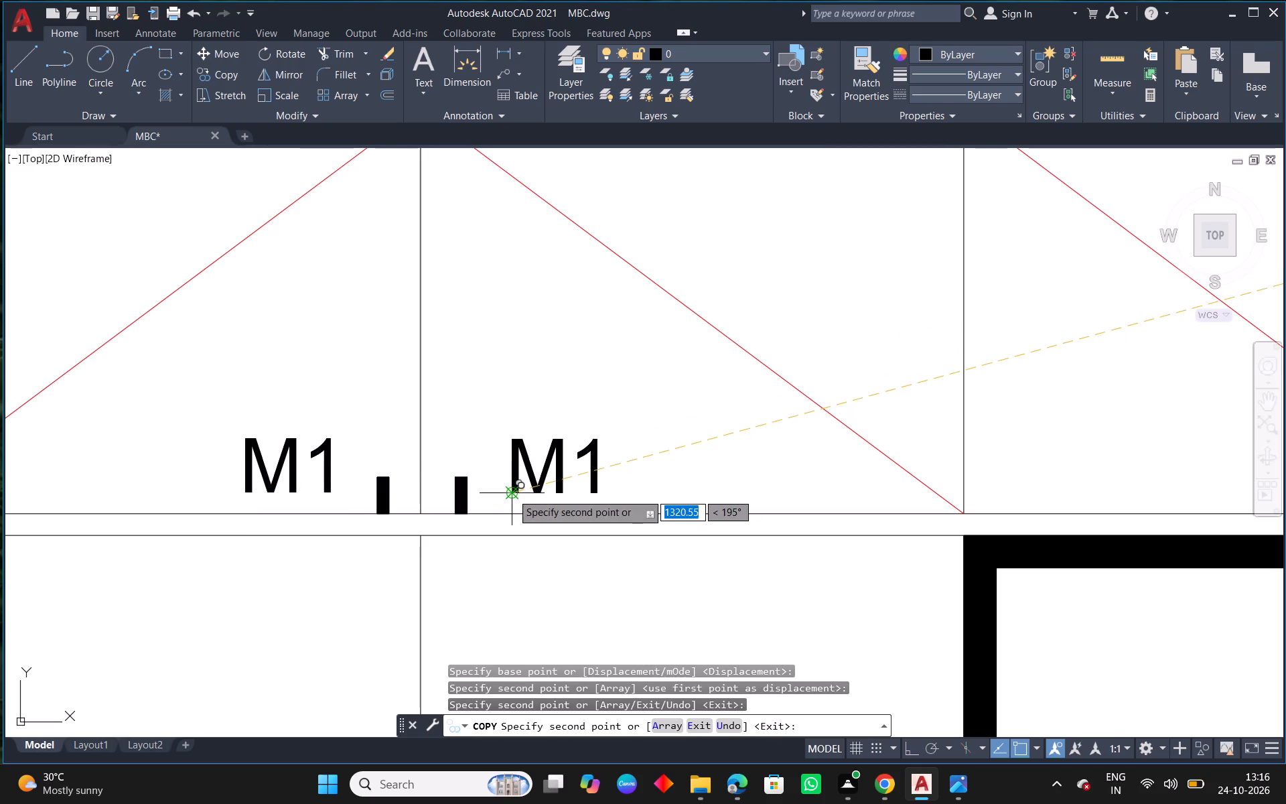
key("Escape")
Copy the entire dimensioned wardrobe outer elevation to the empty space just right of the original.
scroll(535, 481, "down", 7)
middle_click_drag(759, 524, 749, 401)
left_click_drag(766, 259, 759, 281)
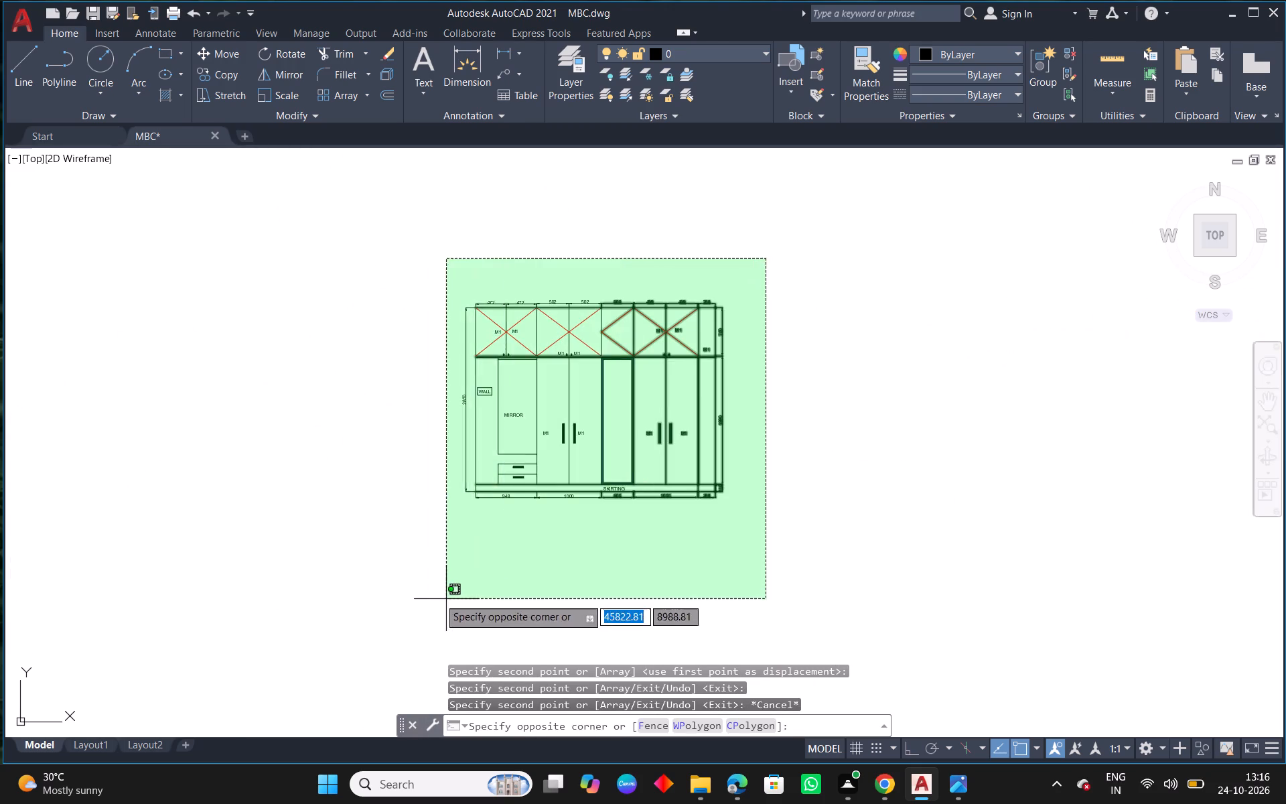
left_click(427, 598)
type("CO")
key("space")
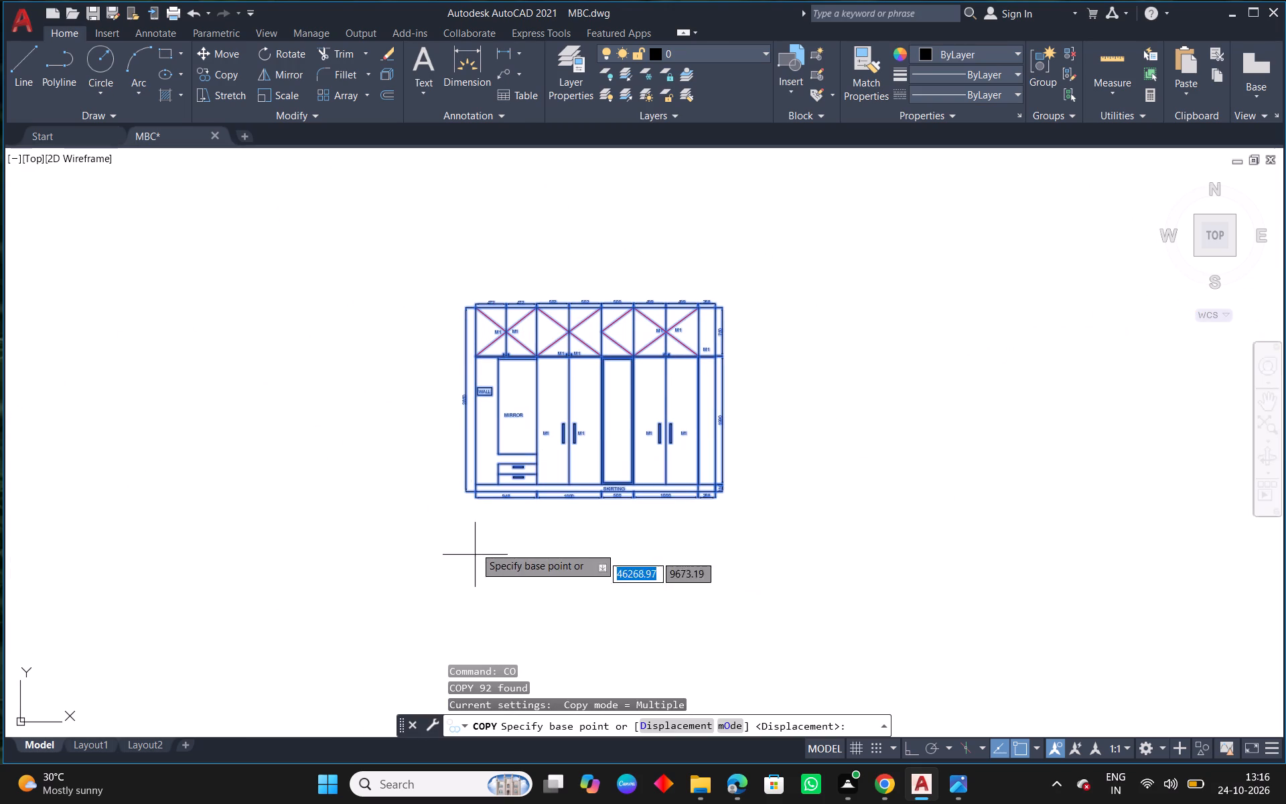
left_click(475, 503)
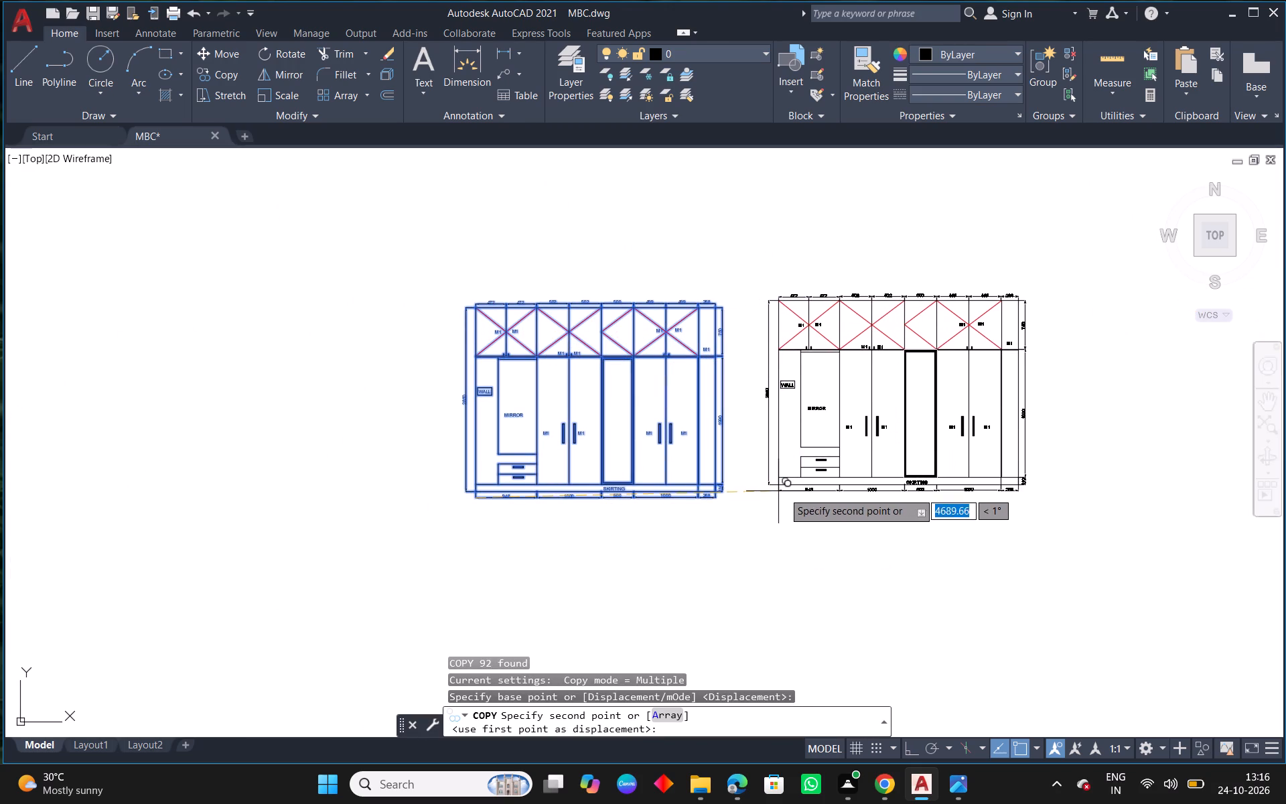
left_click(784, 492)
key("Escape")
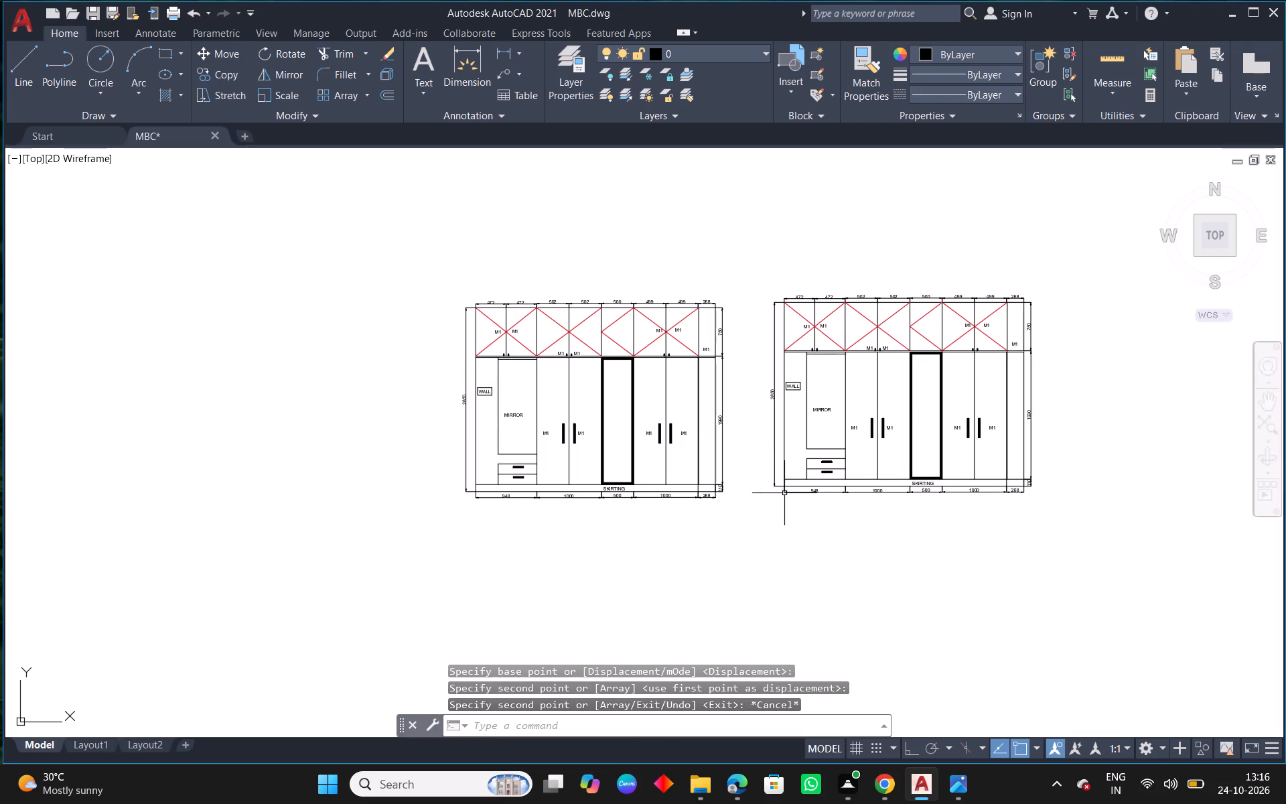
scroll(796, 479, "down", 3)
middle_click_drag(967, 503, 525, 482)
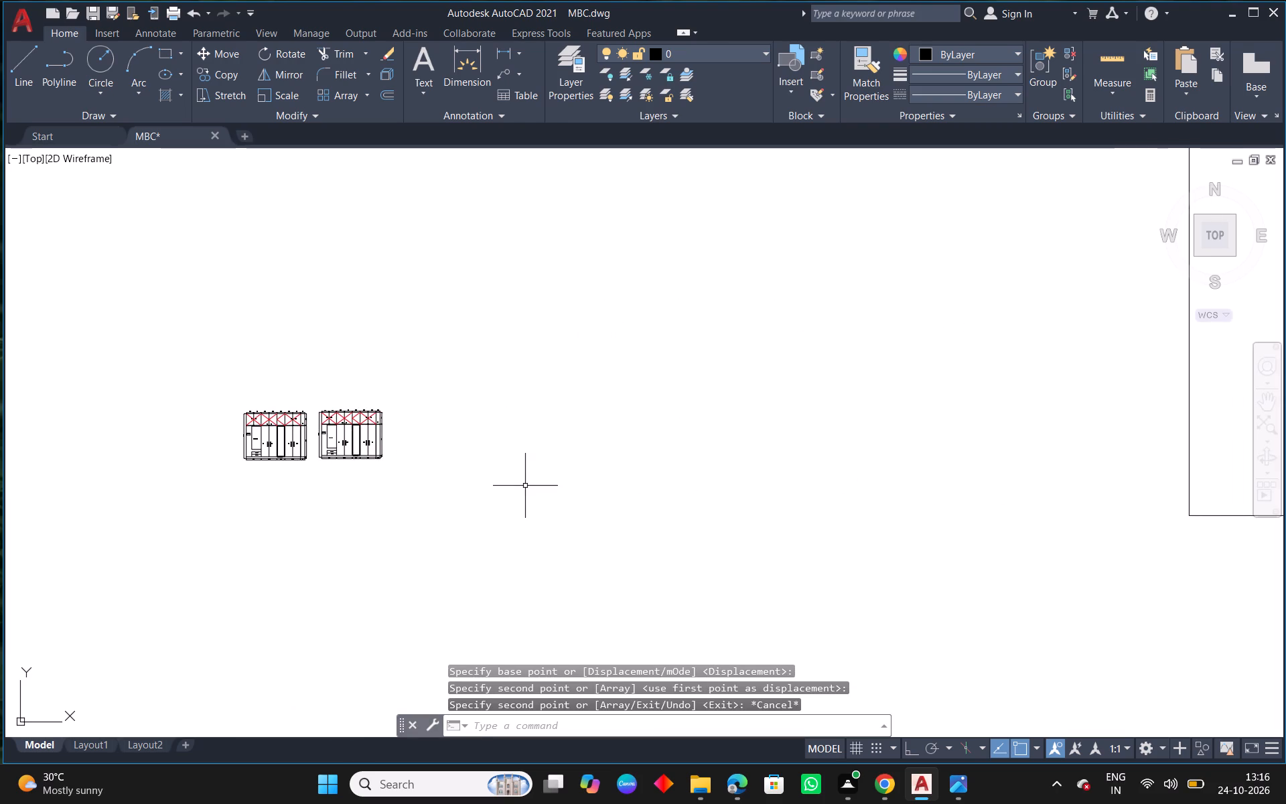
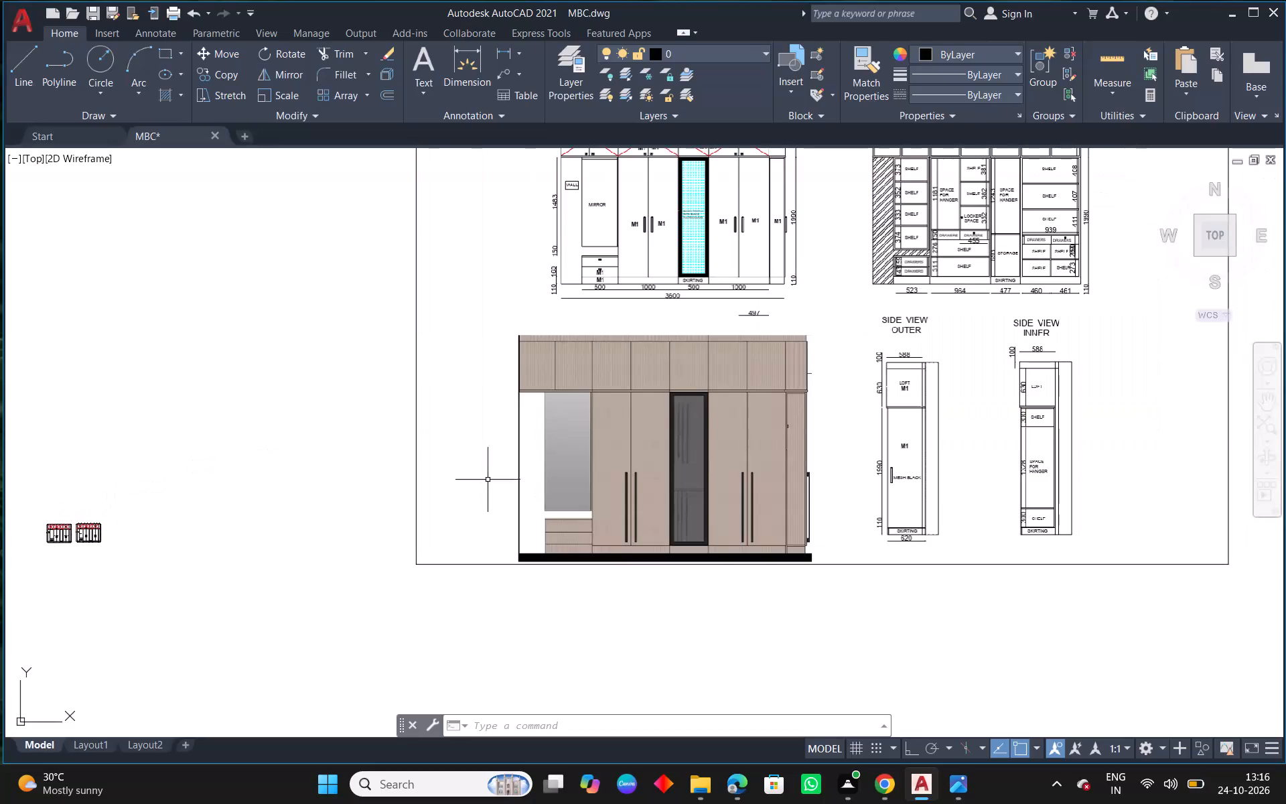
Erase all red diagonal lines from the lofts of the second wardrobe elevation copy, along with the M1 label in the first 499-wide loft.
middle_click_drag(1096, 320, 999, 419)
scroll(829, 211, "up", 2)
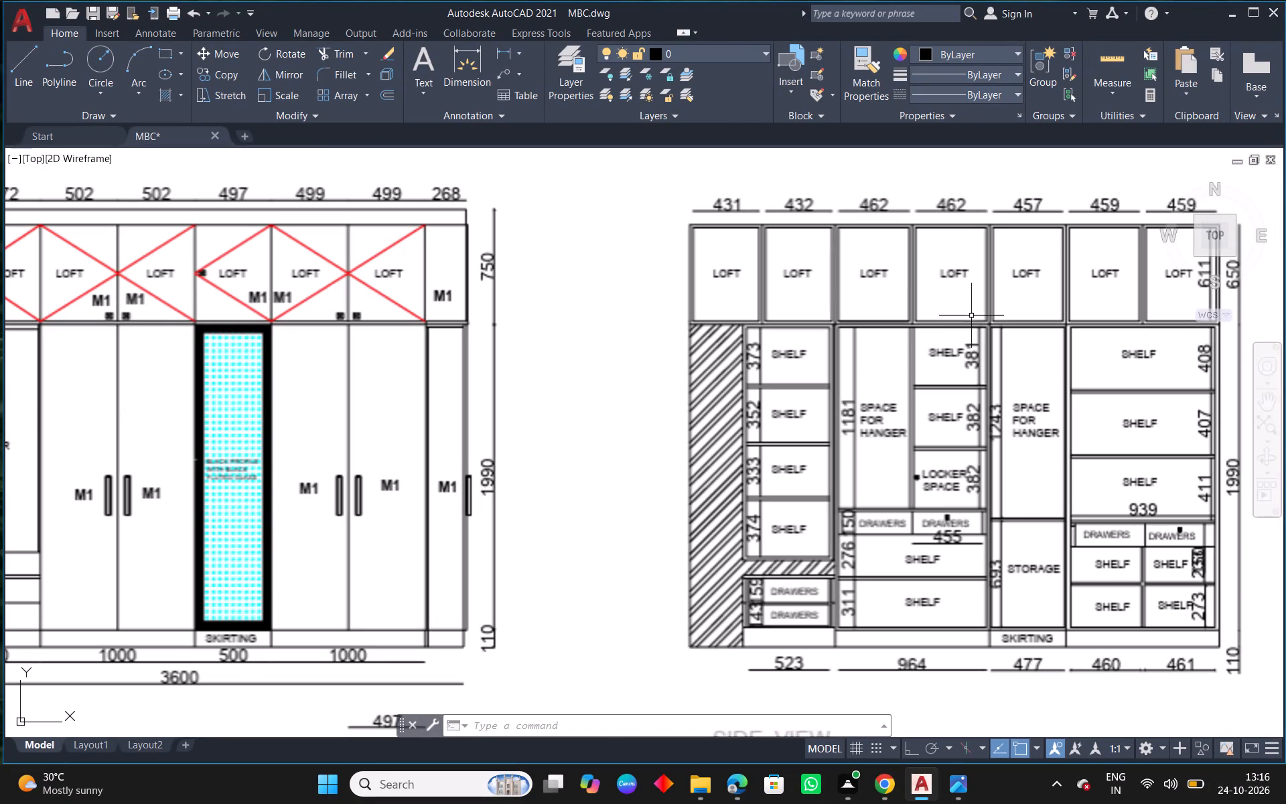
middle_click_drag(891, 313, 774, 291)
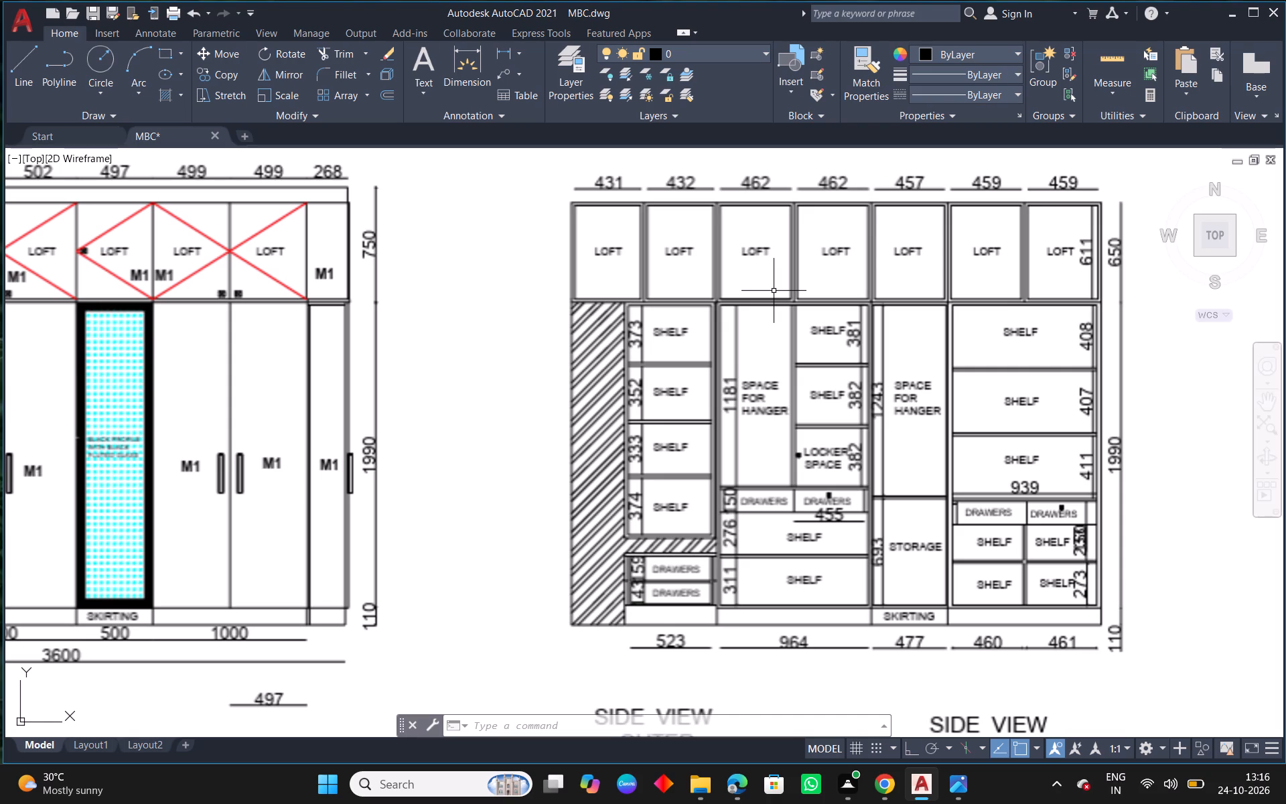
middle_click_drag(709, 342, 894, 292)
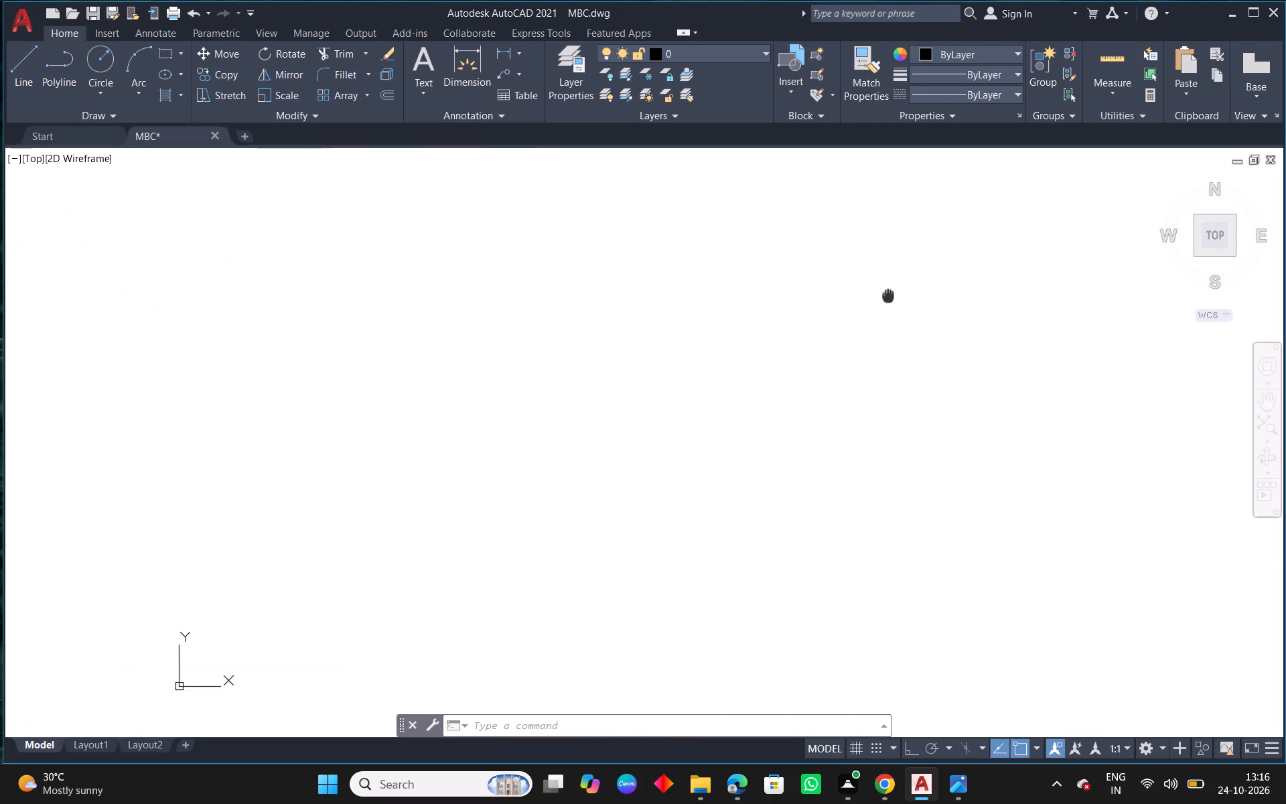
middle_click_drag(894, 292, 896, 291)
scroll(866, 317, "down", 3)
middle_click_drag(637, 488, 883, 391)
scroll(599, 448, "up", 3)
scroll(572, 401, "up", 7)
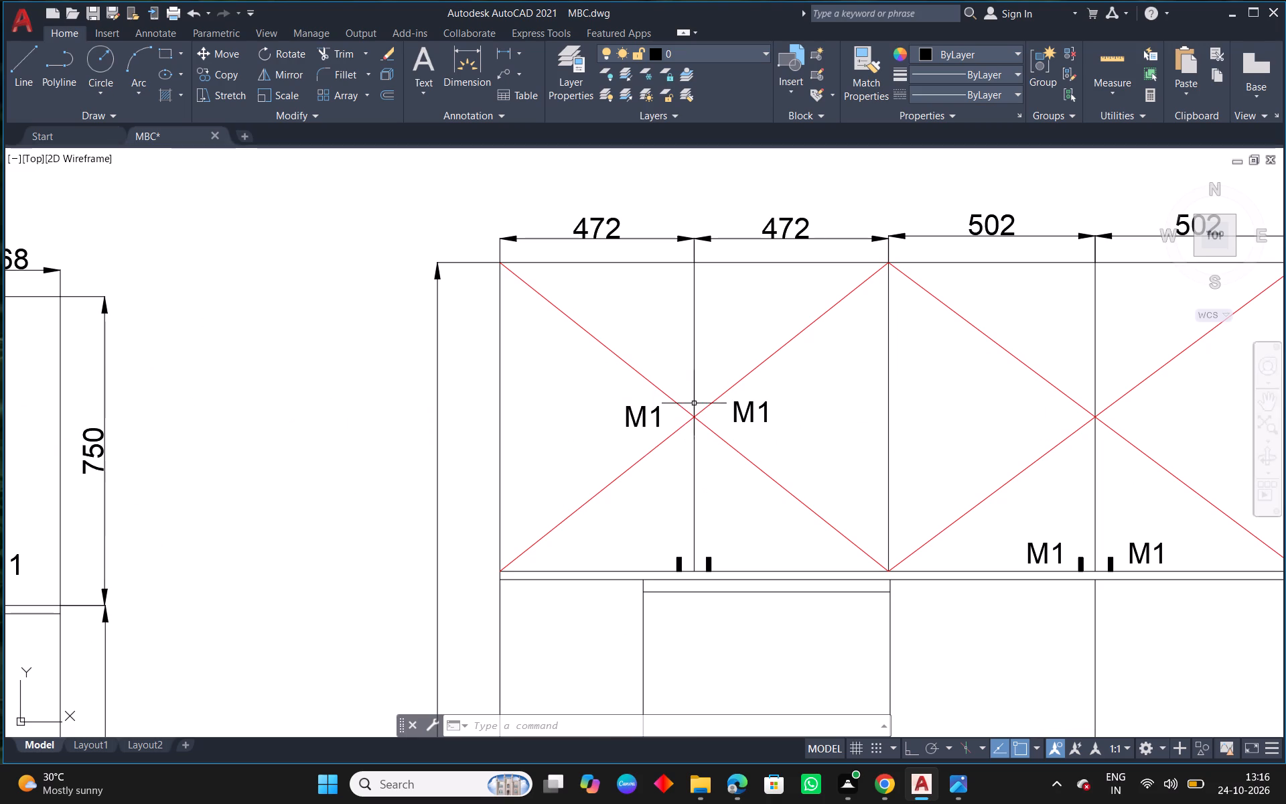
left_click_drag(723, 385, 714, 397)
left_click(701, 445)
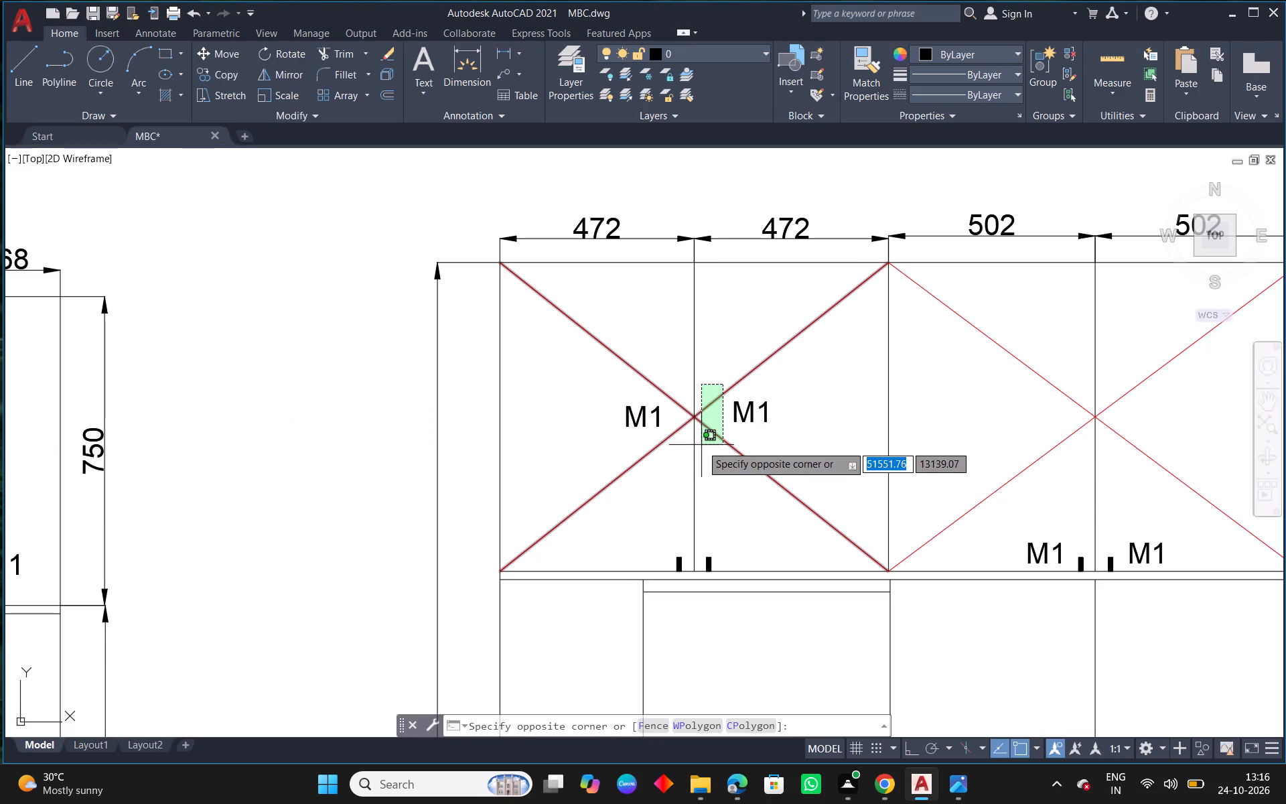
left_click_drag(1074, 348, 1075, 397)
left_click(1057, 443)
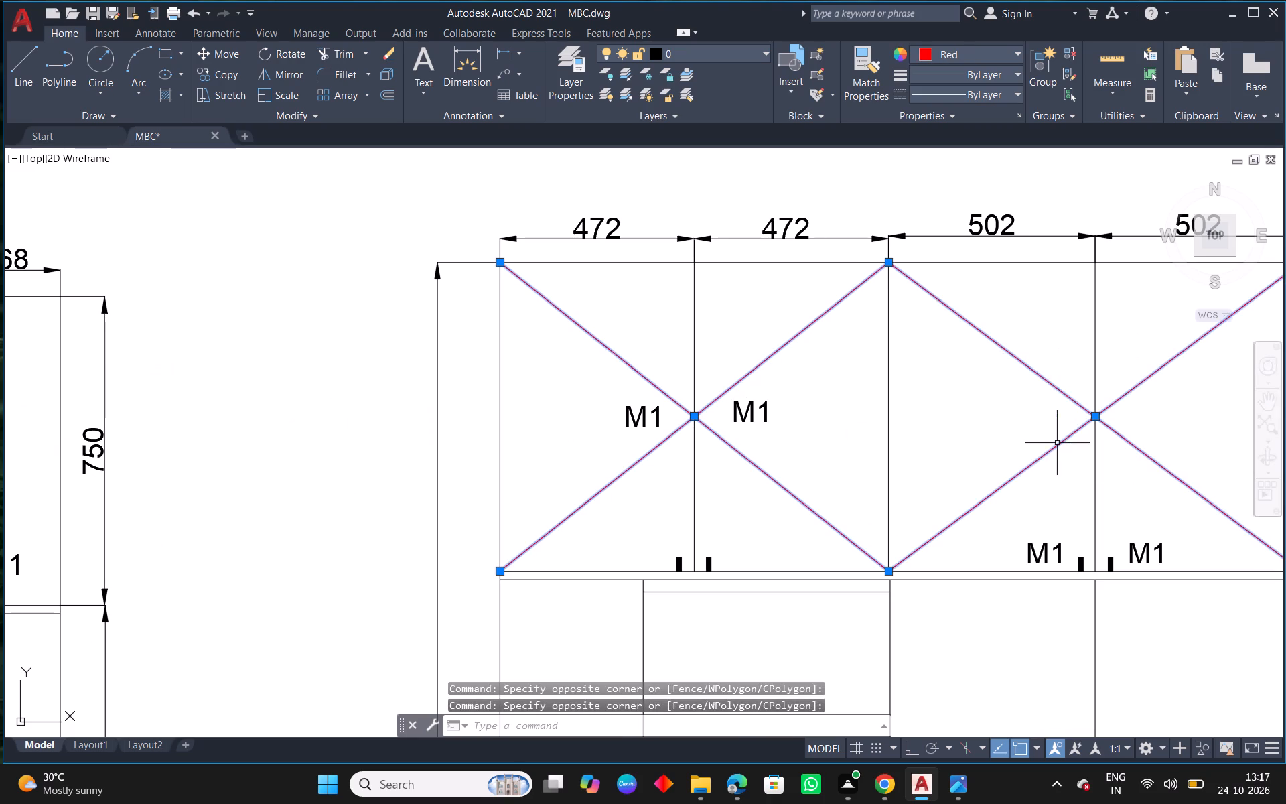
scroll(896, 424, "down", 3)
middle_click_drag(1052, 430, 879, 425)
scroll(860, 417, "up", 3)
left_click_drag(792, 328, 791, 362)
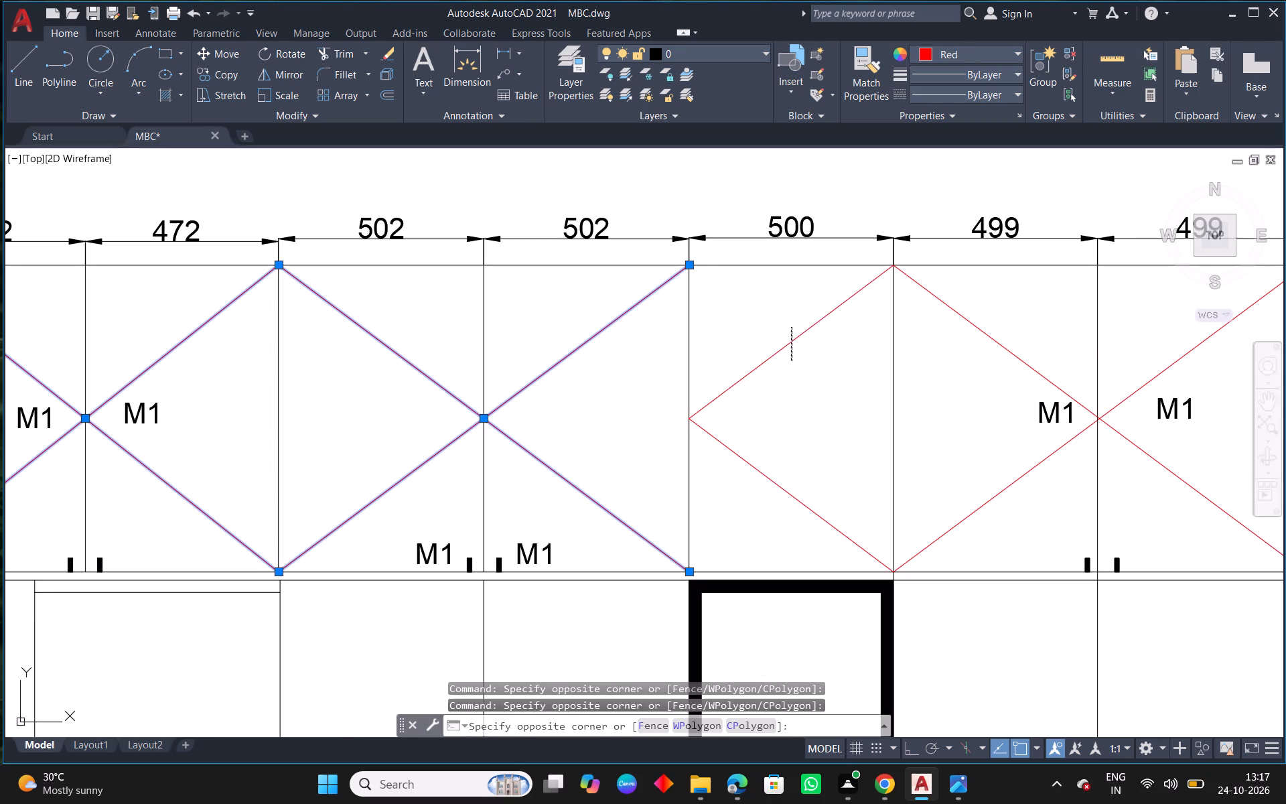
left_click(737, 499)
left_click_drag(1043, 311, 1051, 356)
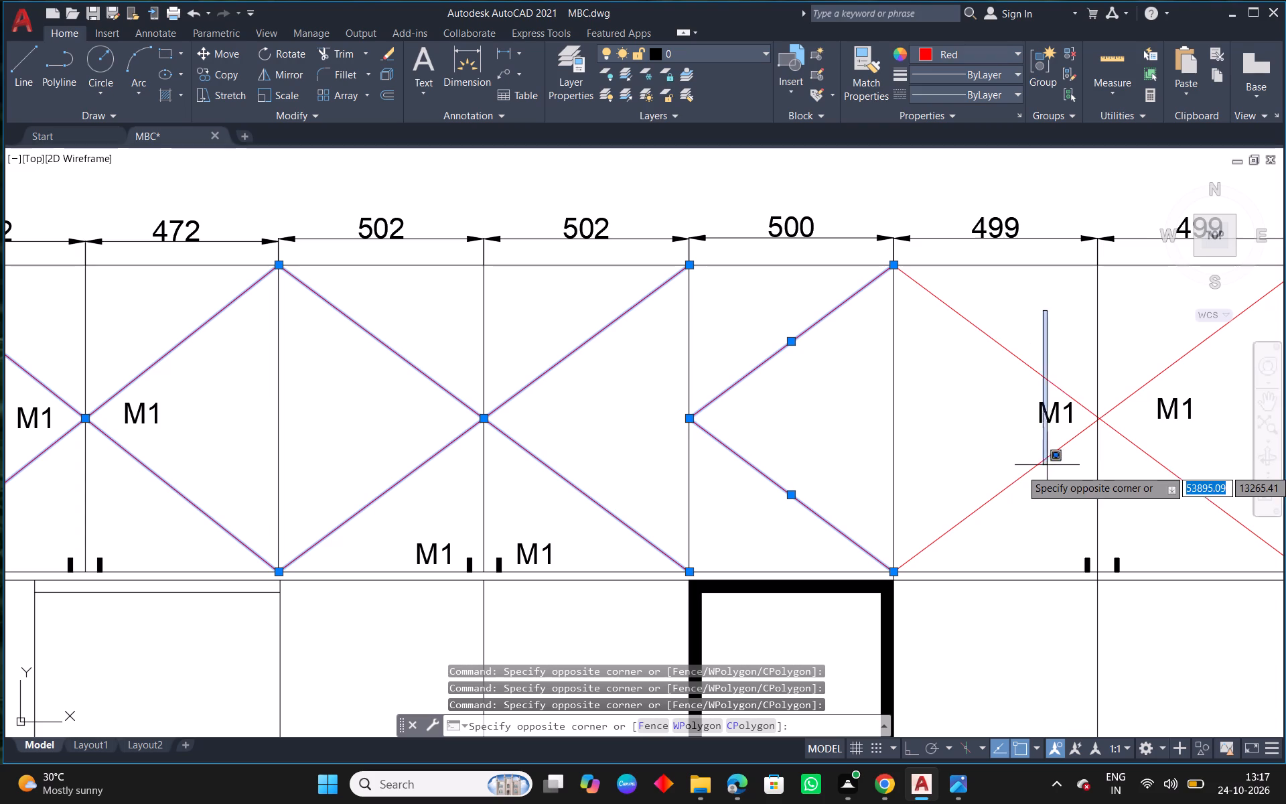
left_click(1043, 478)
left_click(388, 56)
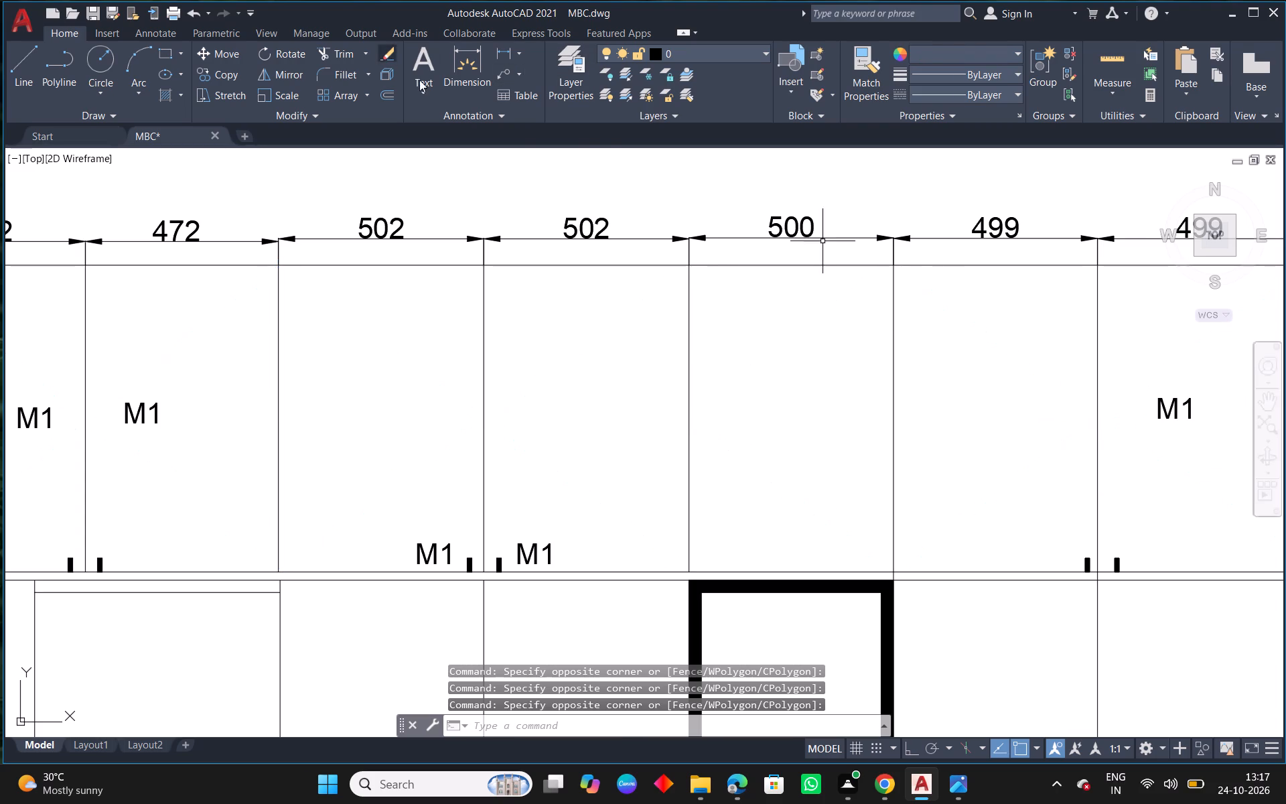
Erase the two M1 labels from the pair of 472-wide lofts in the second elevation copy.
scroll(712, 306, "down", 2)
middle_click_drag(706, 396, 831, 354)
scroll(618, 322, "up", 1)
left_click(625, 318)
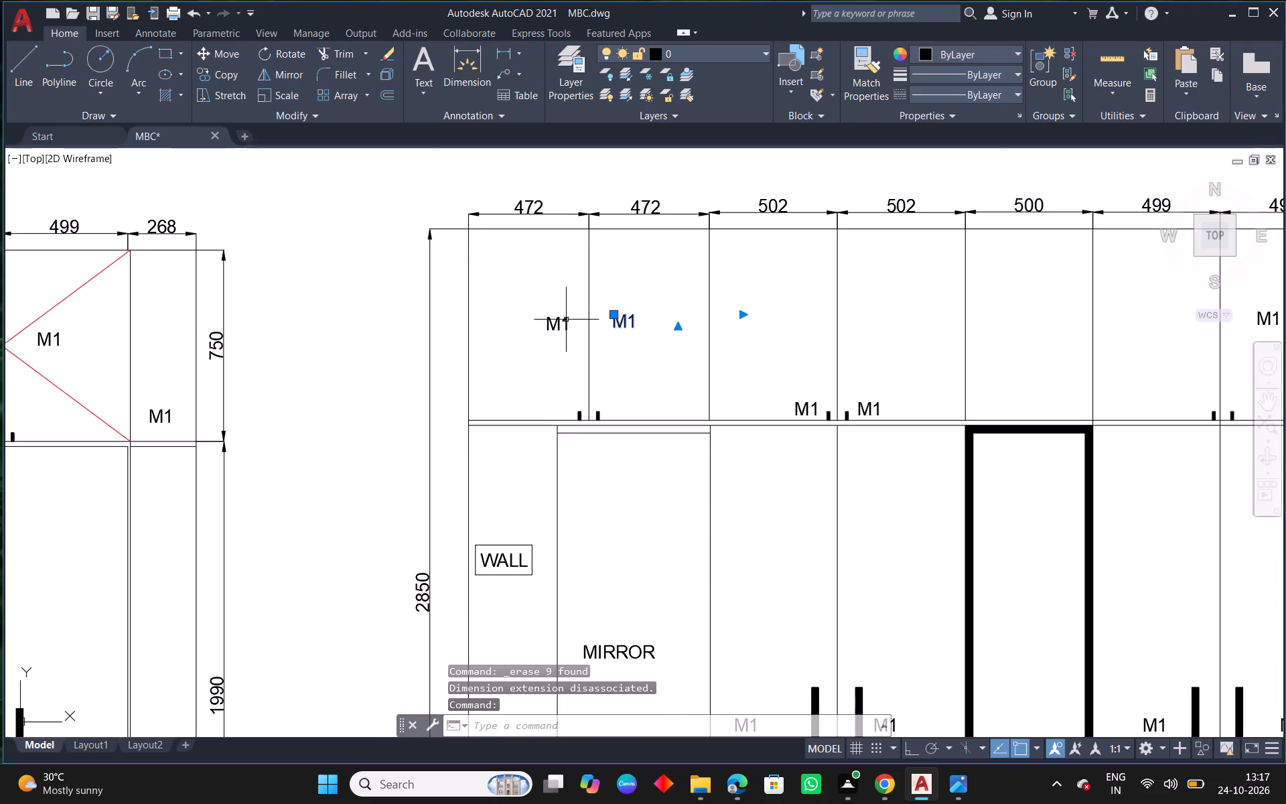
left_click(539, 312)
left_click(529, 329)
left_click(566, 324)
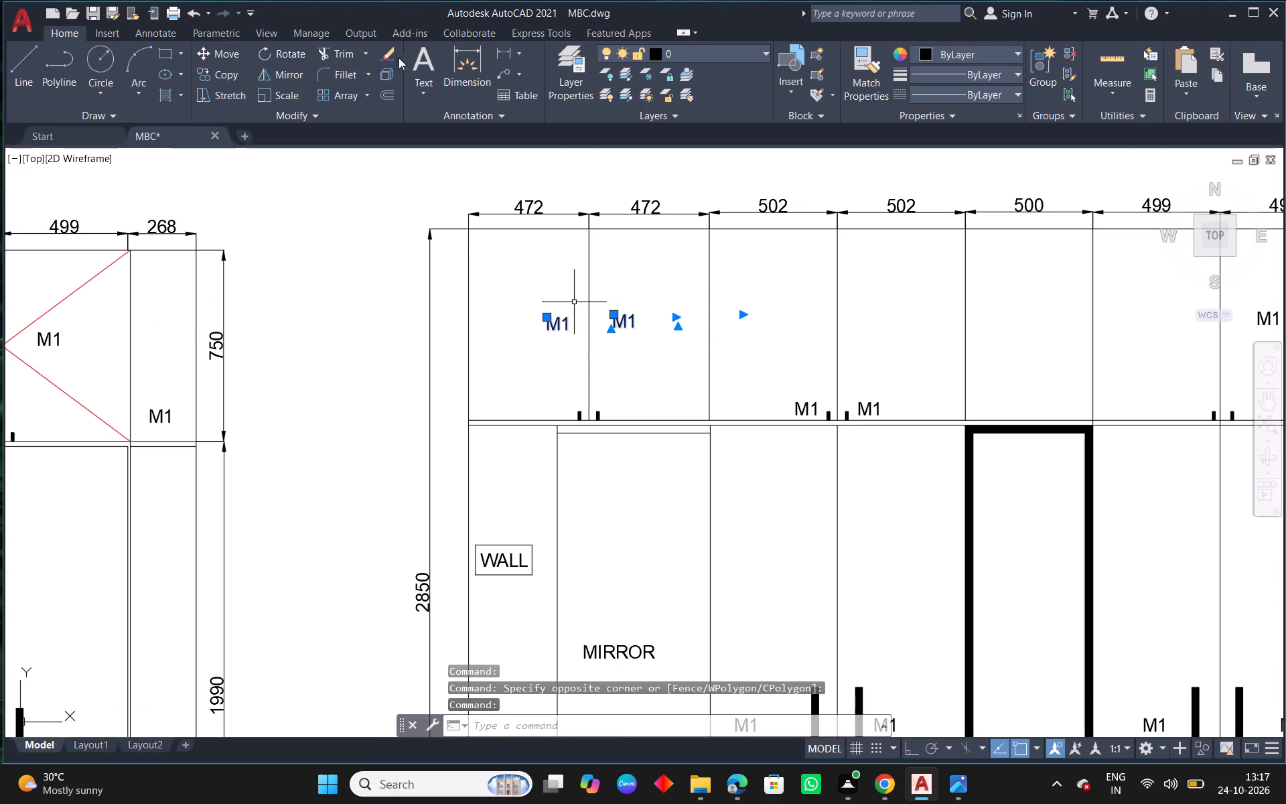
left_click(389, 59)
Examine the loft division widths in the inner view of the MBR wardrobe reference elevation.
middle_click_drag(902, 344, 828, 308)
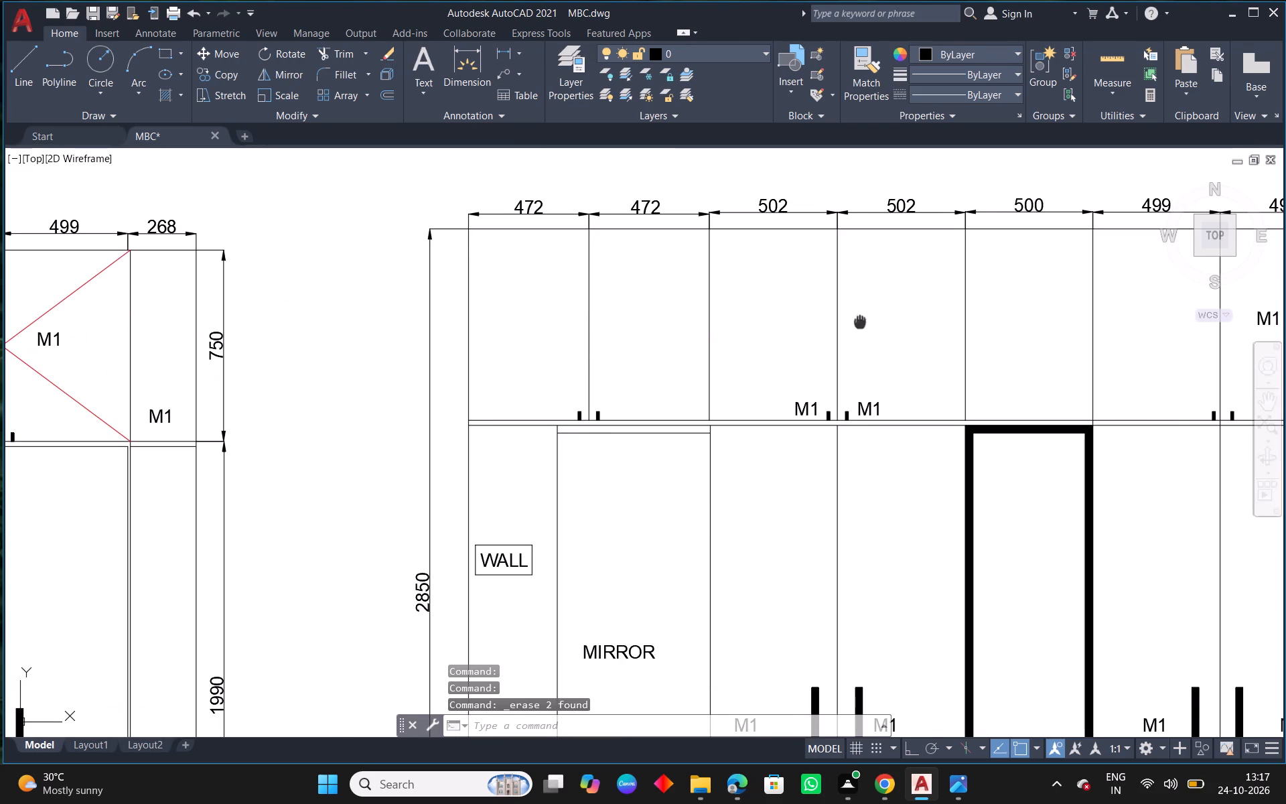
middle_click_drag(828, 308, 761, 291)
scroll(906, 349, "down", 1)
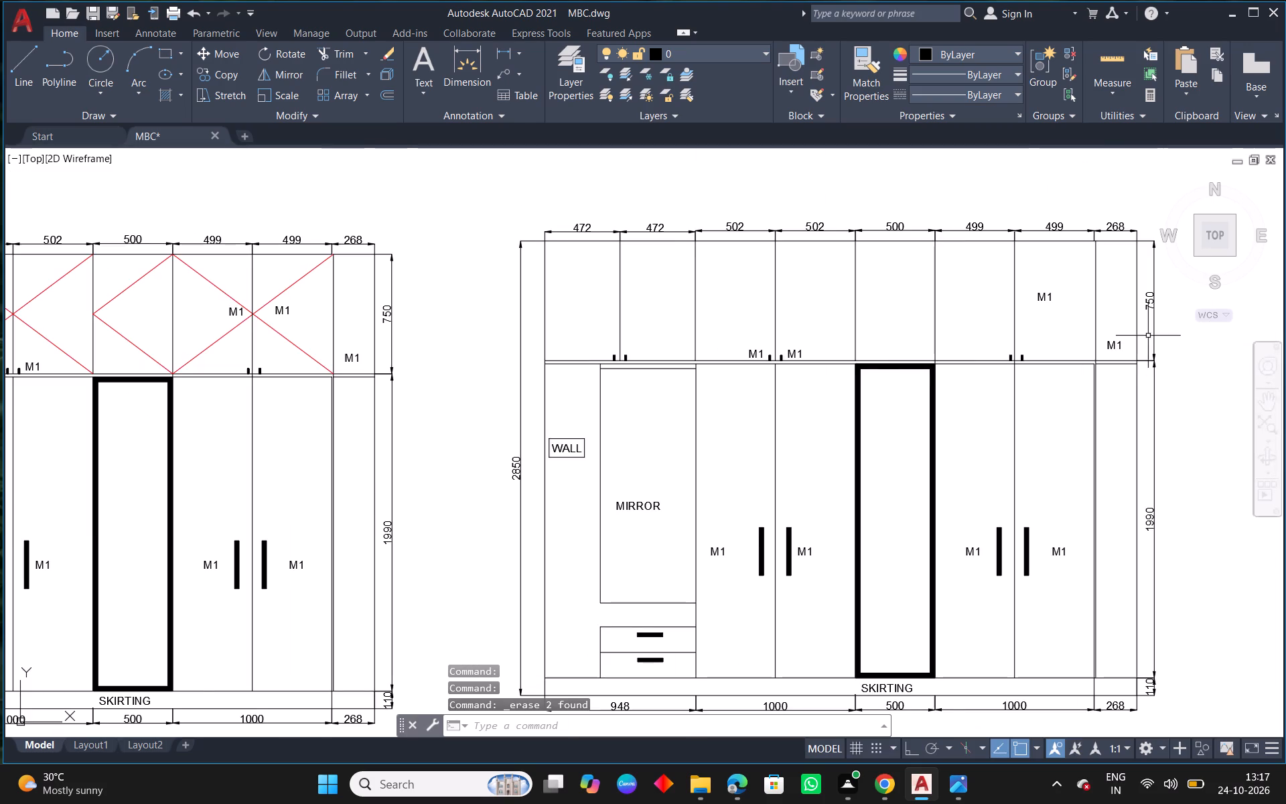
middle_click_drag(1129, 328, 823, 342)
scroll(792, 356, "down", 2)
middle_click_drag(1000, 301, 620, 387)
scroll(608, 396, "down", 5)
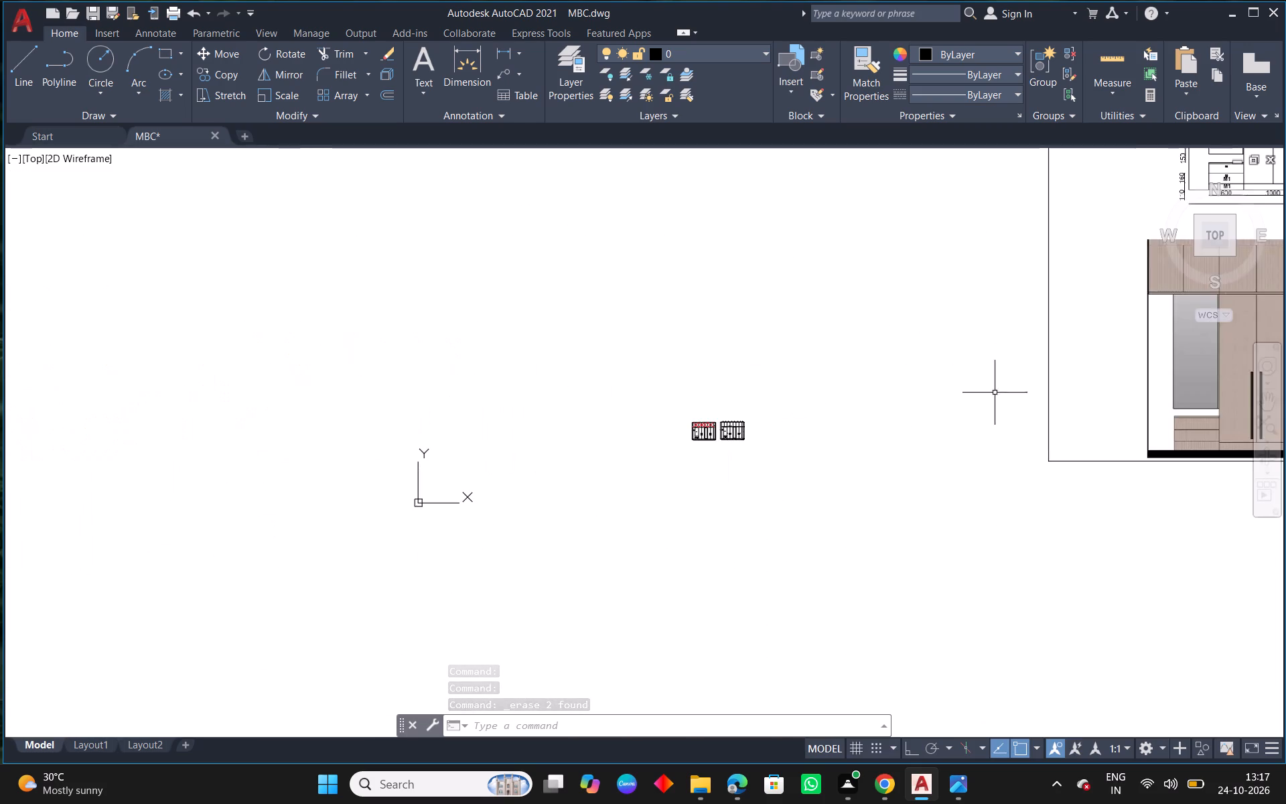
middle_click_drag(993, 389, 512, 477)
middle_click_drag(864, 280, 565, 462)
scroll(783, 302, "up", 1)
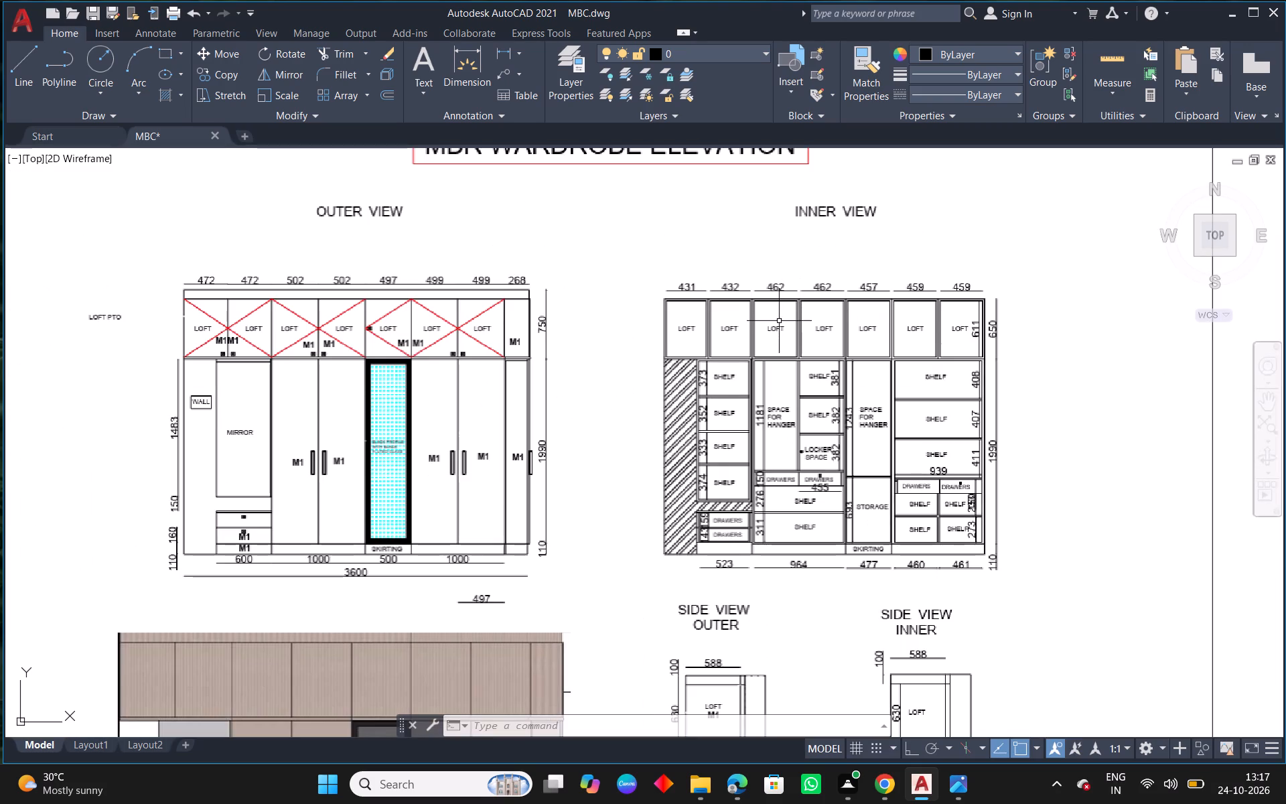
Offset the left outer edge of the second elevation copy 432 inward as a new loft divider.
scroll(691, 350, "down", 1)
middle_click_drag(634, 466, 947, 316)
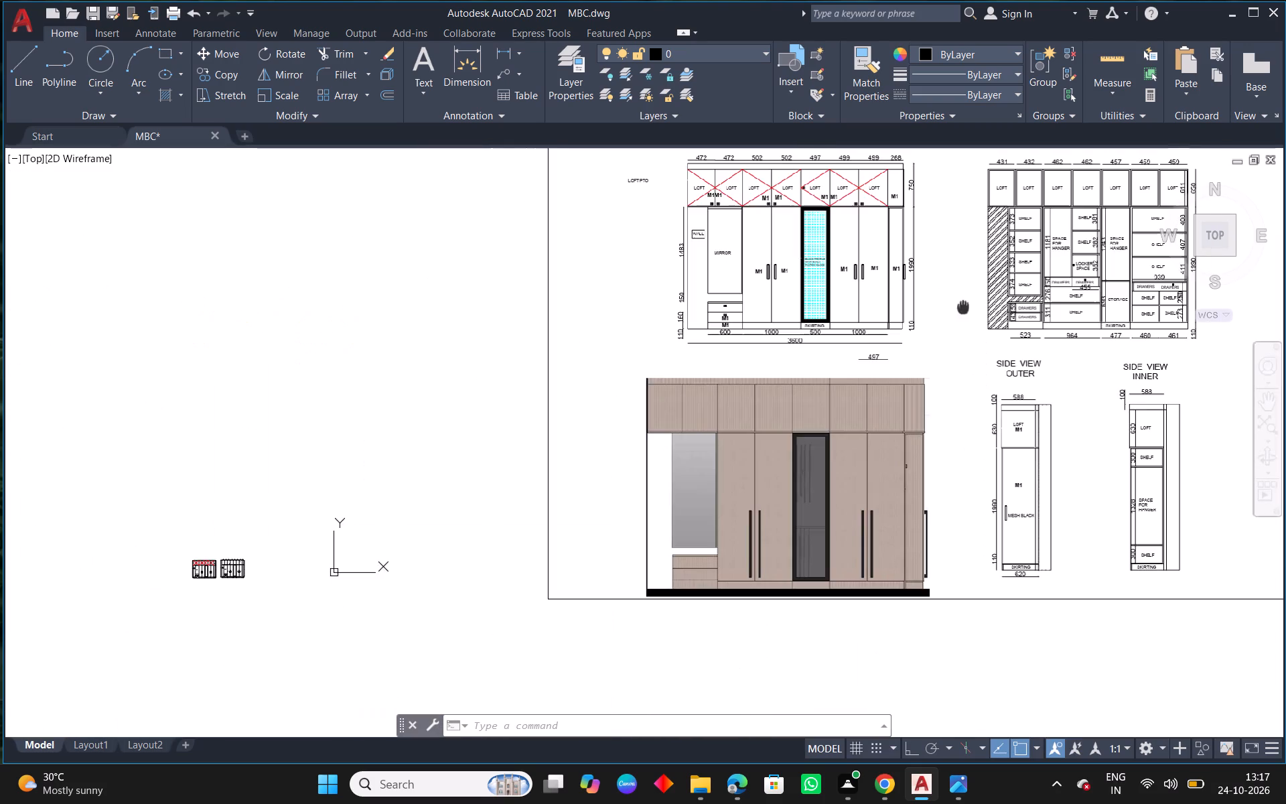
middle_click_drag(463, 538, 873, 389)
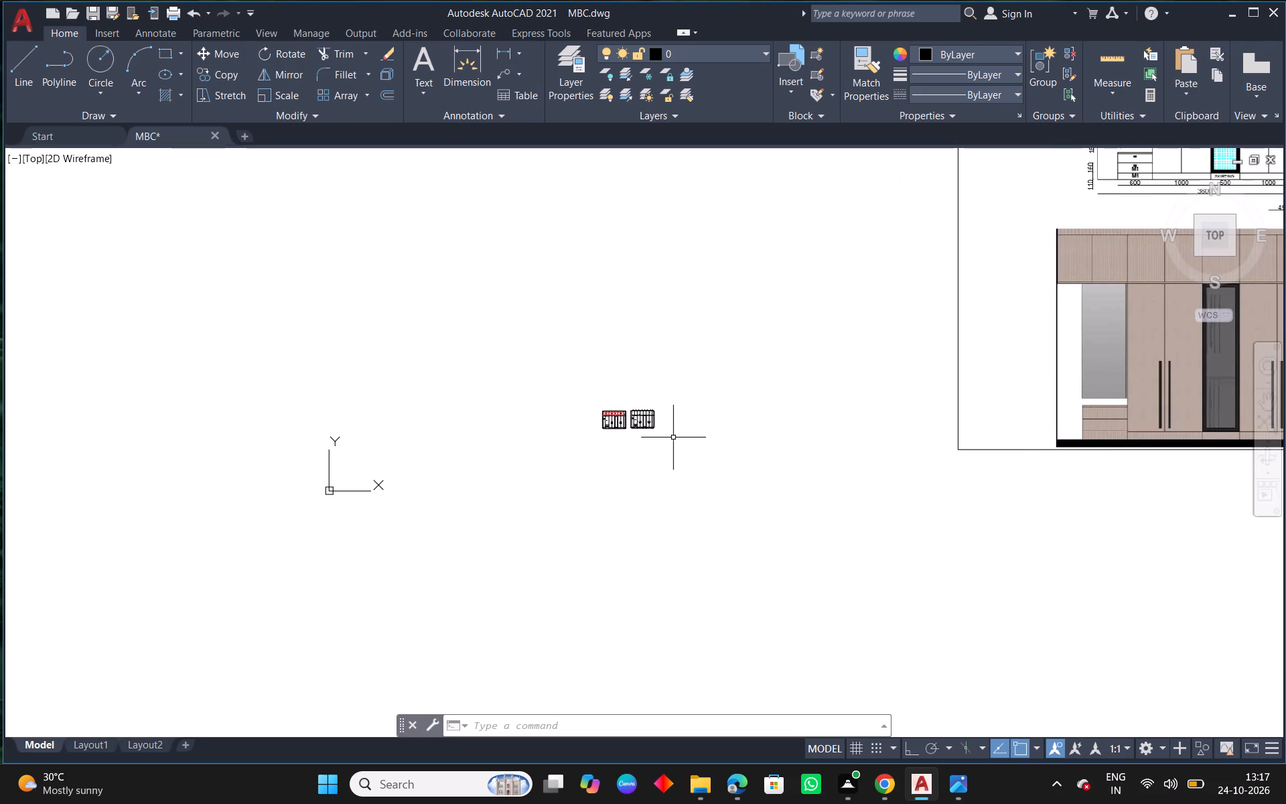
scroll(674, 437, "up", 3)
scroll(533, 320, "up", 3)
scroll(423, 387, "up", 1)
middle_click_drag(427, 393, 555, 405)
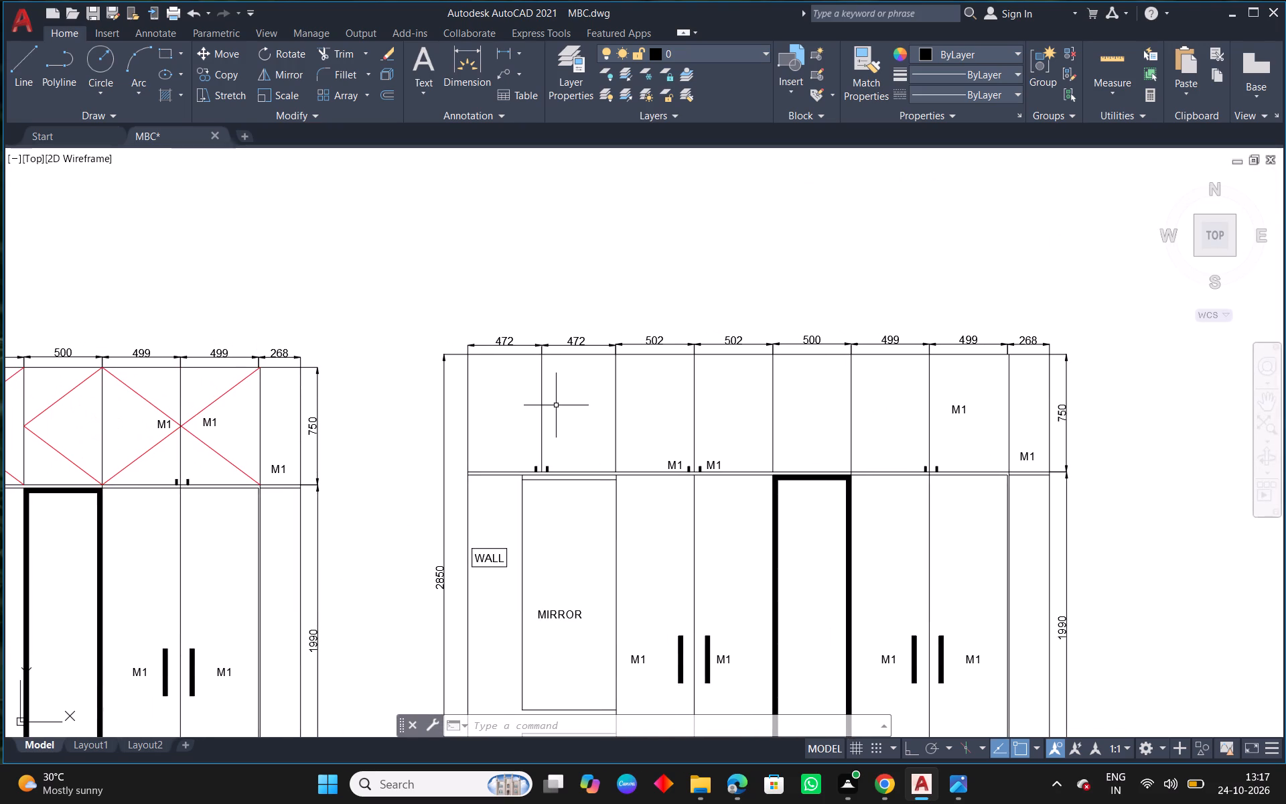
key("Escape")
type("O 432")
key("Return")
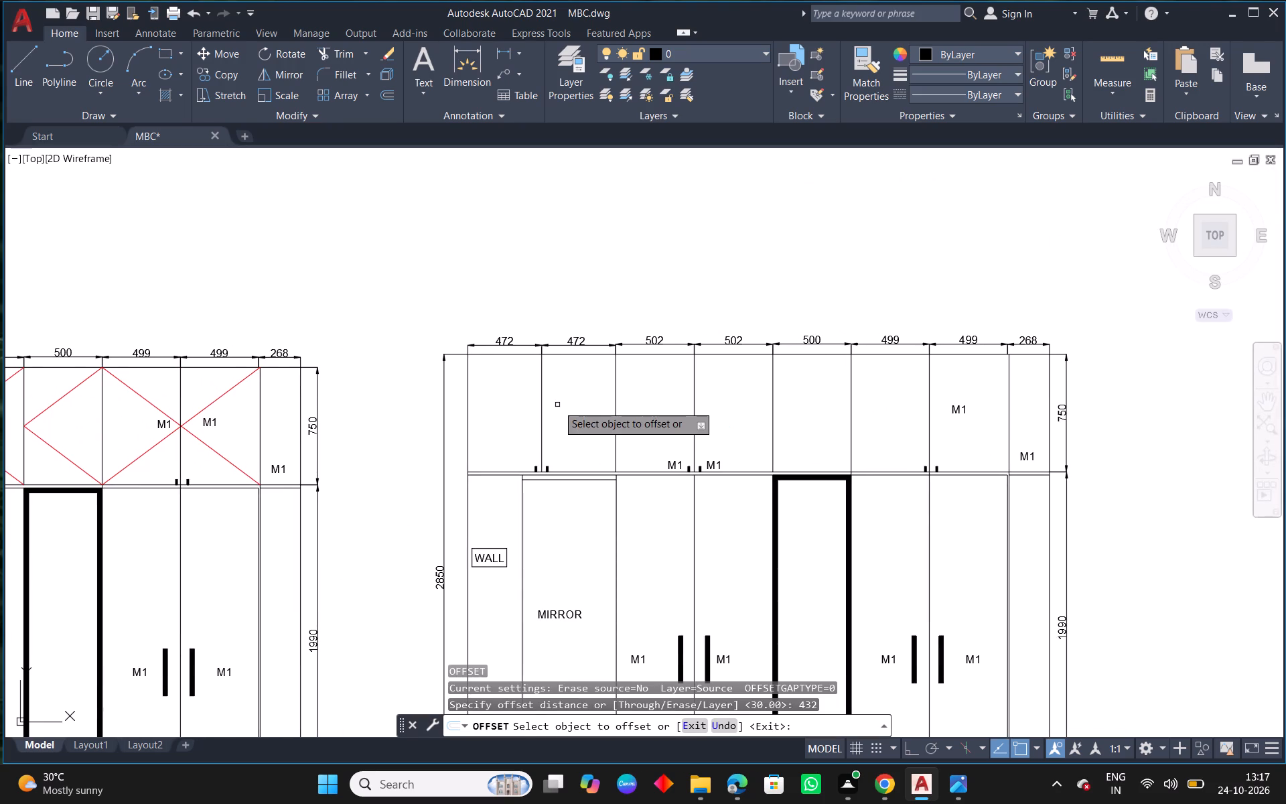
scroll(472, 411, "up", 1)
left_click_drag(465, 421, 471, 421)
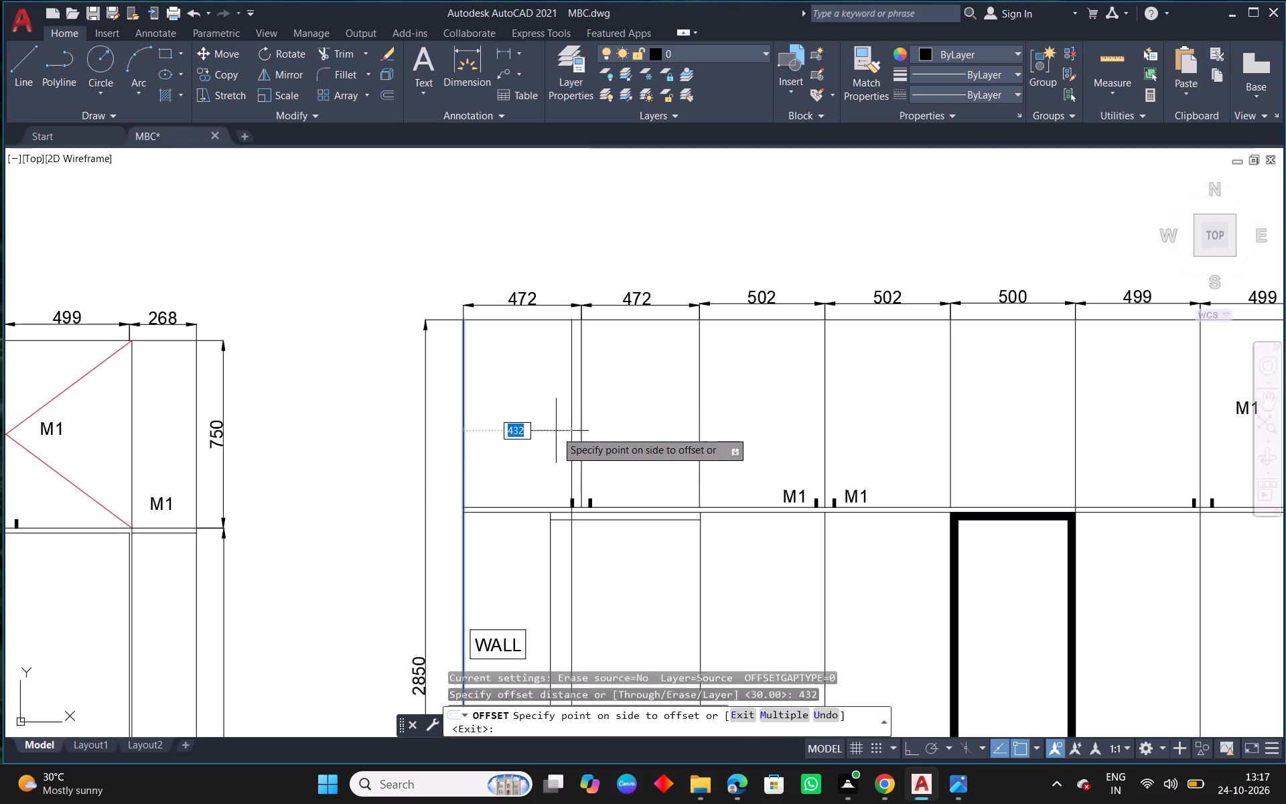
left_click(559, 431)
key("Escape")
Erase the old divider between the two 472-wide lofts together with the handle marks on both sides of it.
left_click(603, 427)
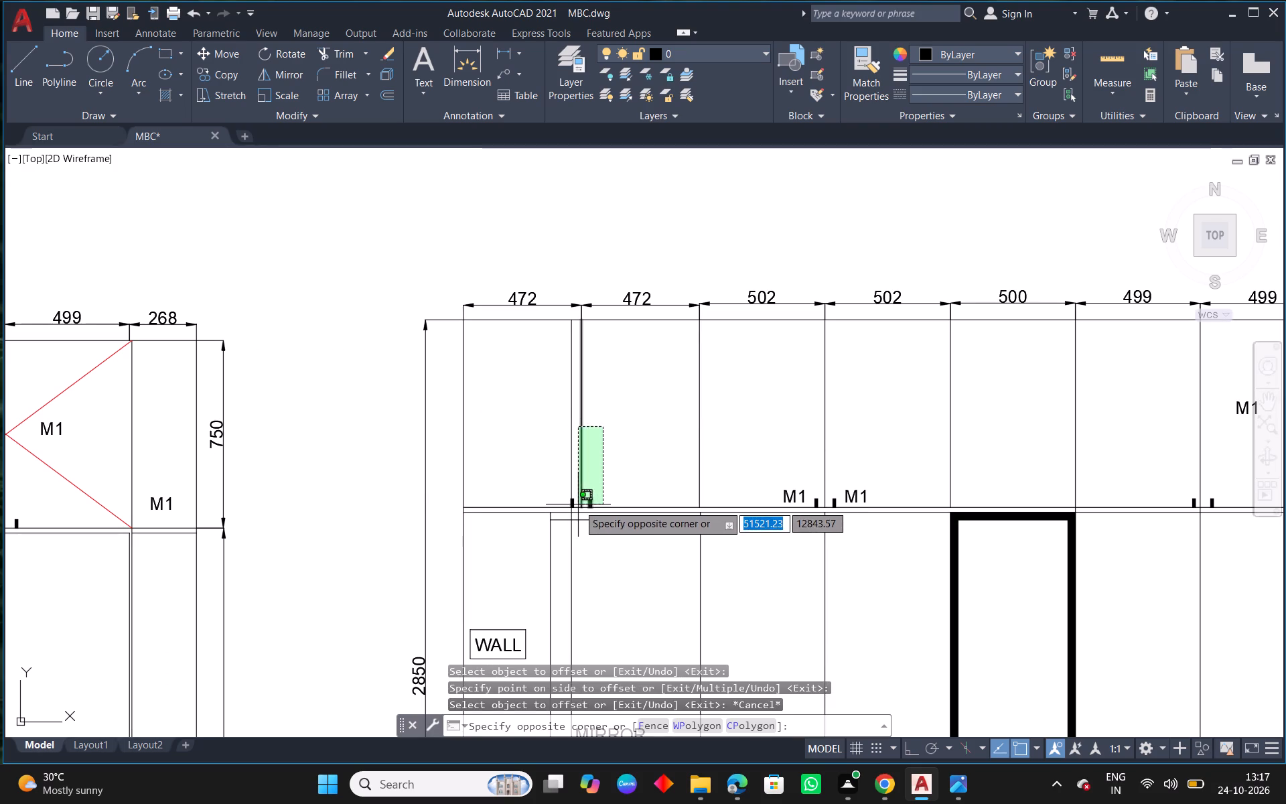
left_click(578, 505)
key("Delete")
key("Delete")
scroll(608, 498, "up", 1)
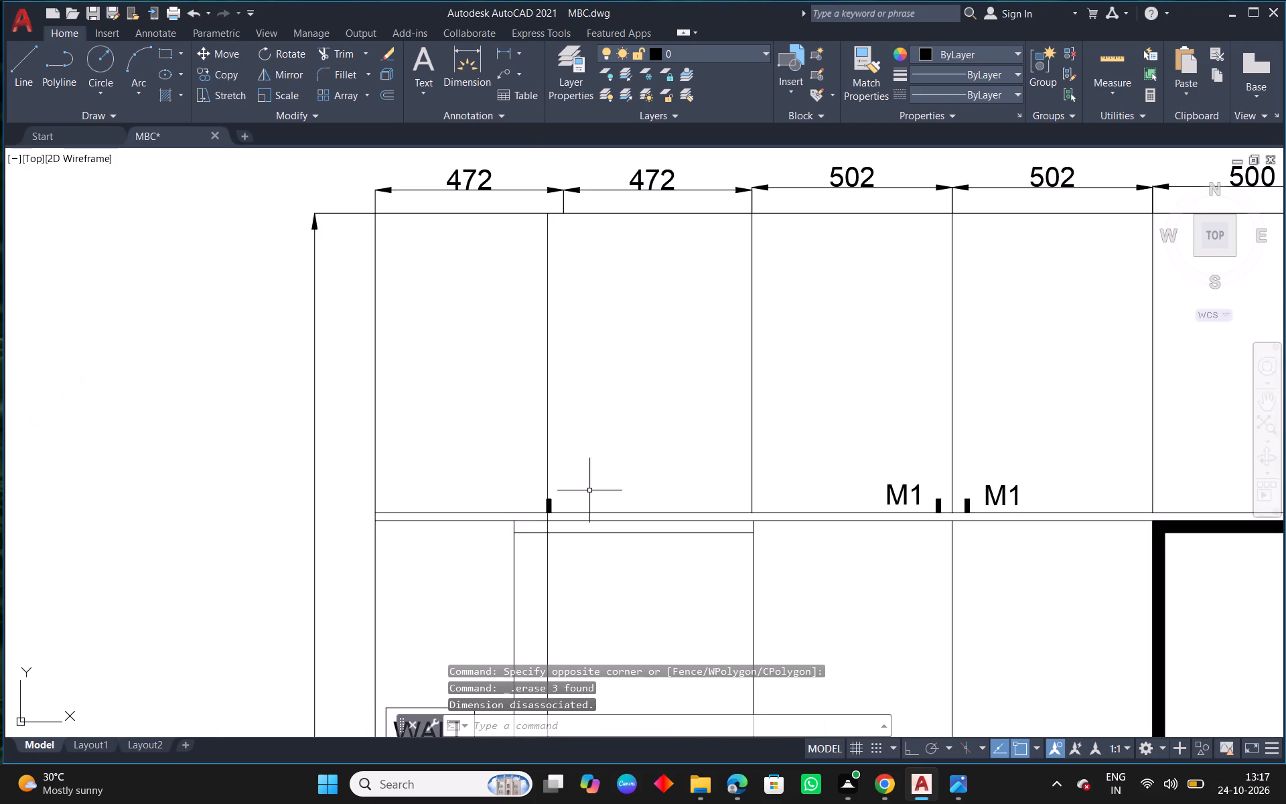
scroll(547, 507, "up", 2)
left_click(547, 509)
key("Delete")
scroll(605, 484, "down", 3)
scroll(589, 484, "up", 5)
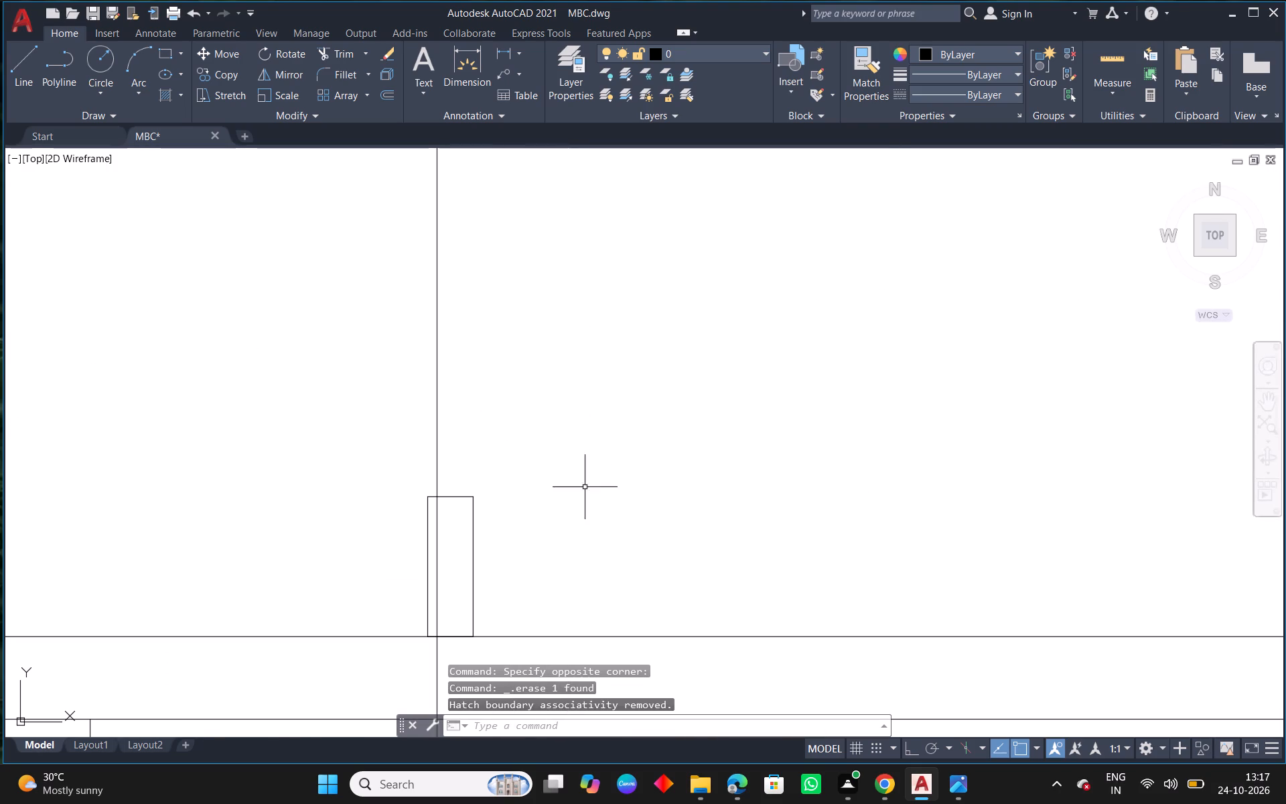
left_click_drag(538, 477, 520, 492)
left_click(467, 544)
key("Delete")
scroll(537, 510, "down", 7)
Stretch the first loft-width dimension's end point to the new divider so it measures 432.
middle_click_drag(748, 438, 711, 446)
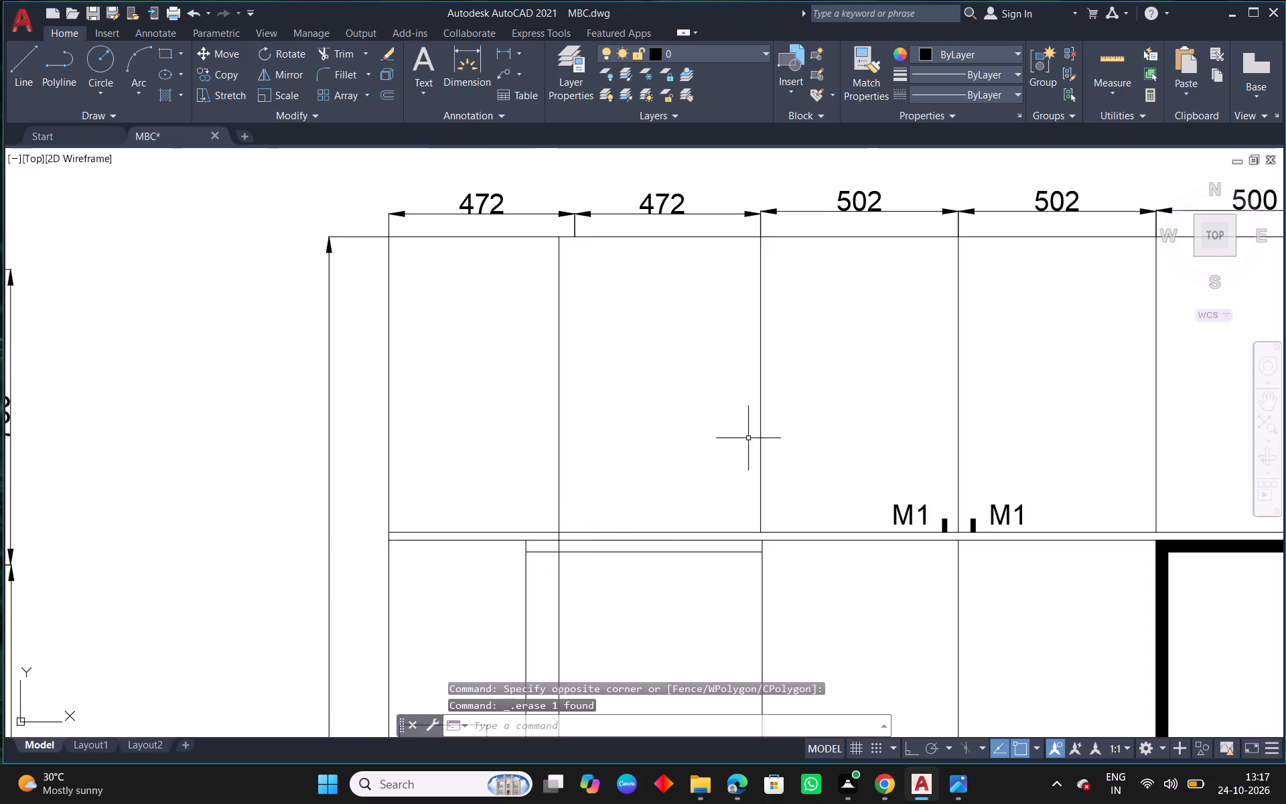
middle_click_drag(711, 446, 621, 489)
left_click(370, 259)
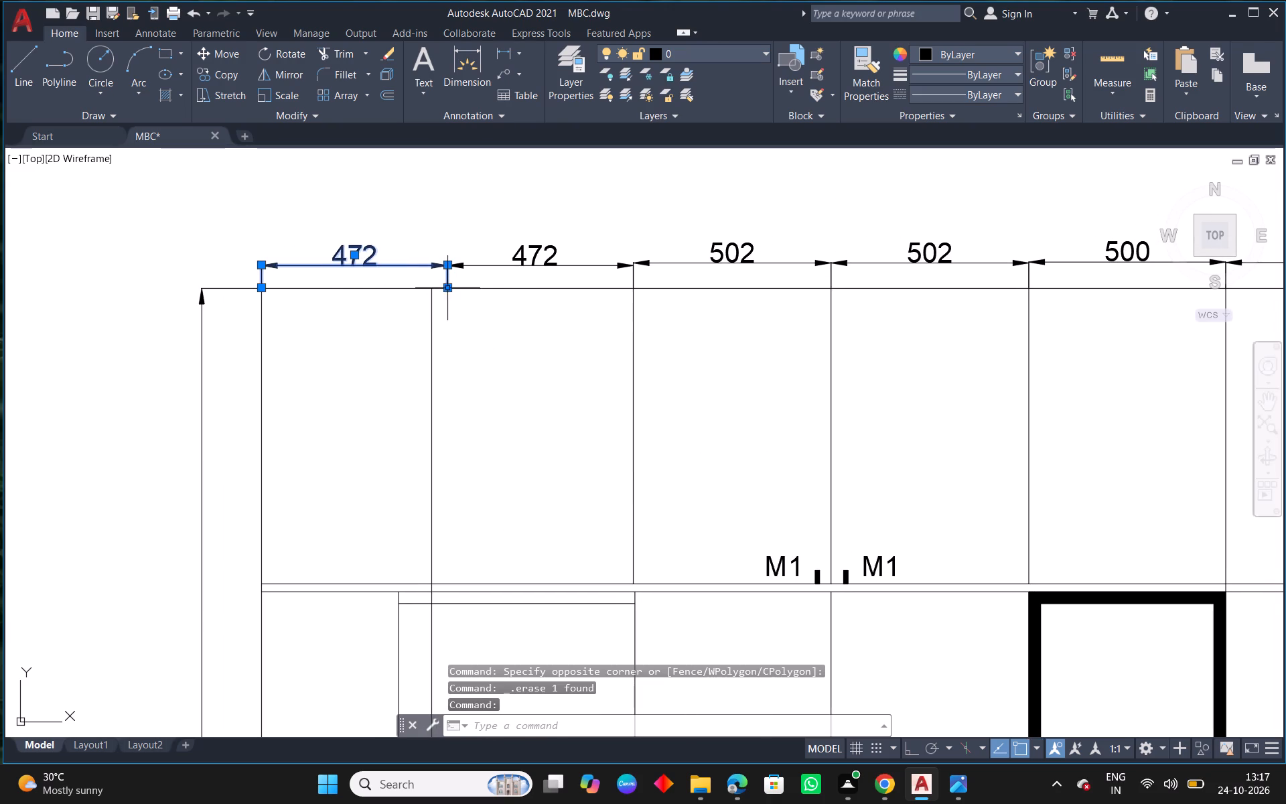
left_click(449, 289)
left_click(433, 290)
key("Escape")
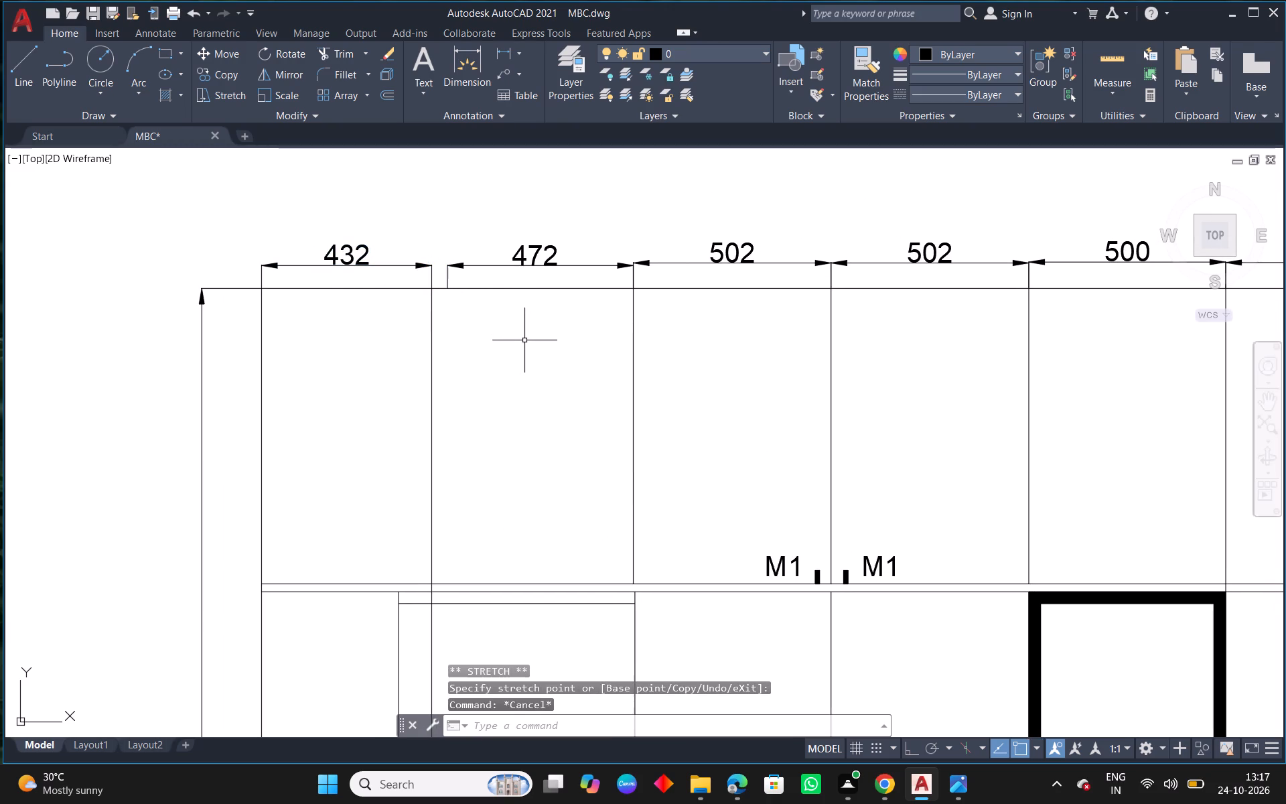
key("Escape")
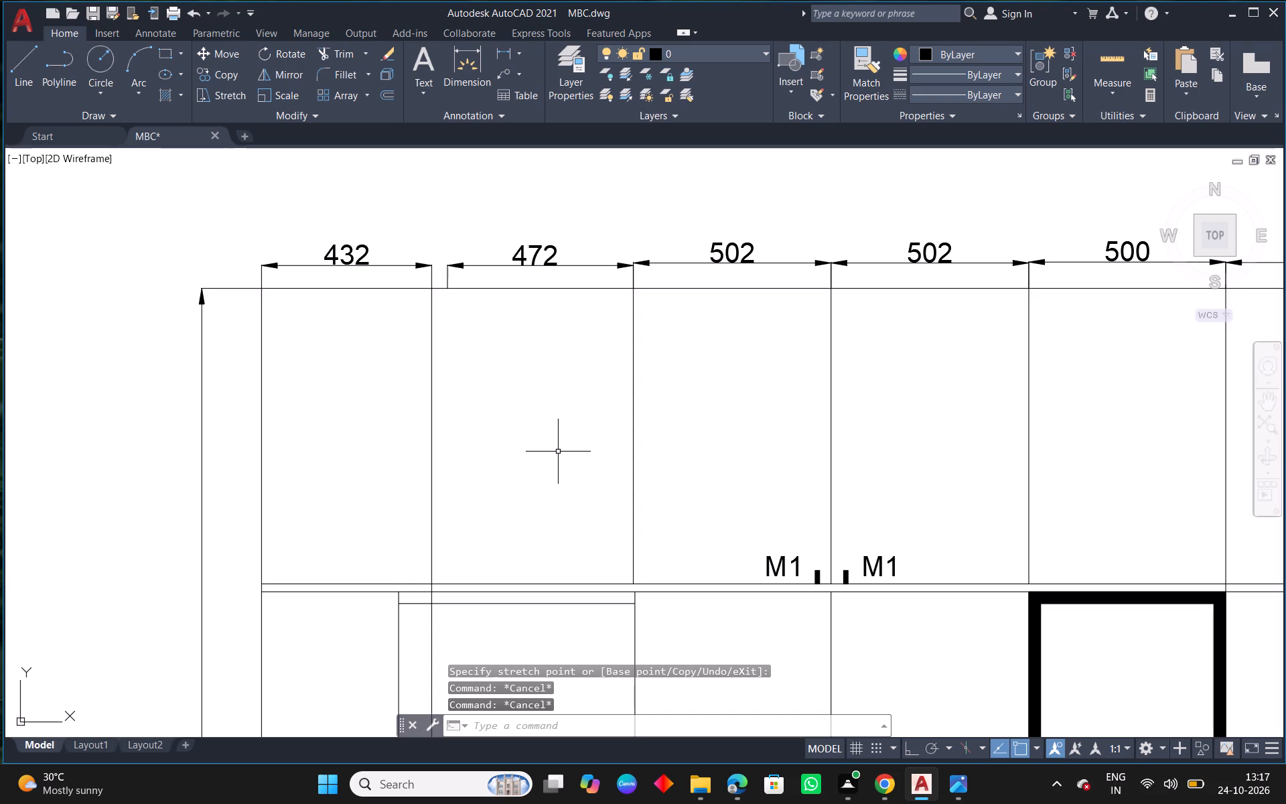
Trim the new divider between the two horizontal lines under the loft and erase its remaining portion below.
scroll(528, 442, "down", 1)
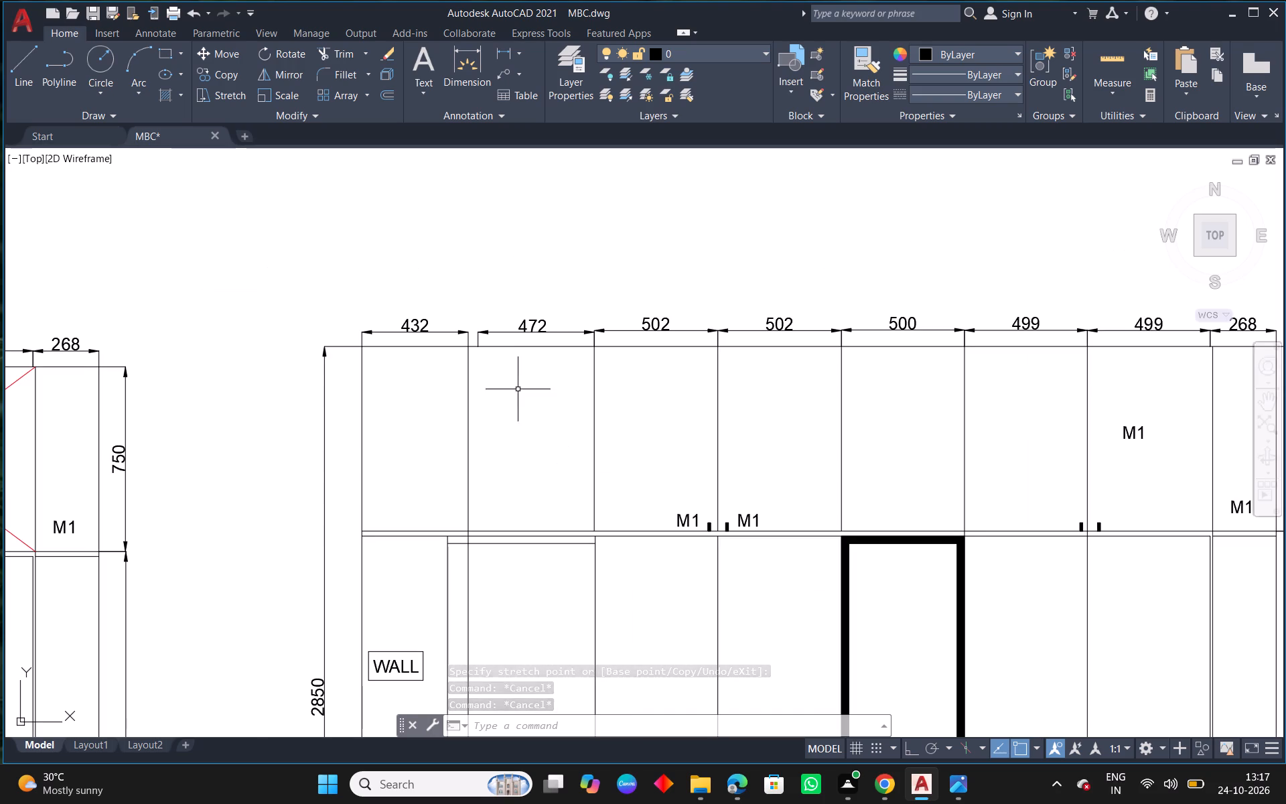
middle_click_drag(534, 507, 533, 385)
scroll(478, 398, "up", 3)
scroll(424, 446, "up", 1)
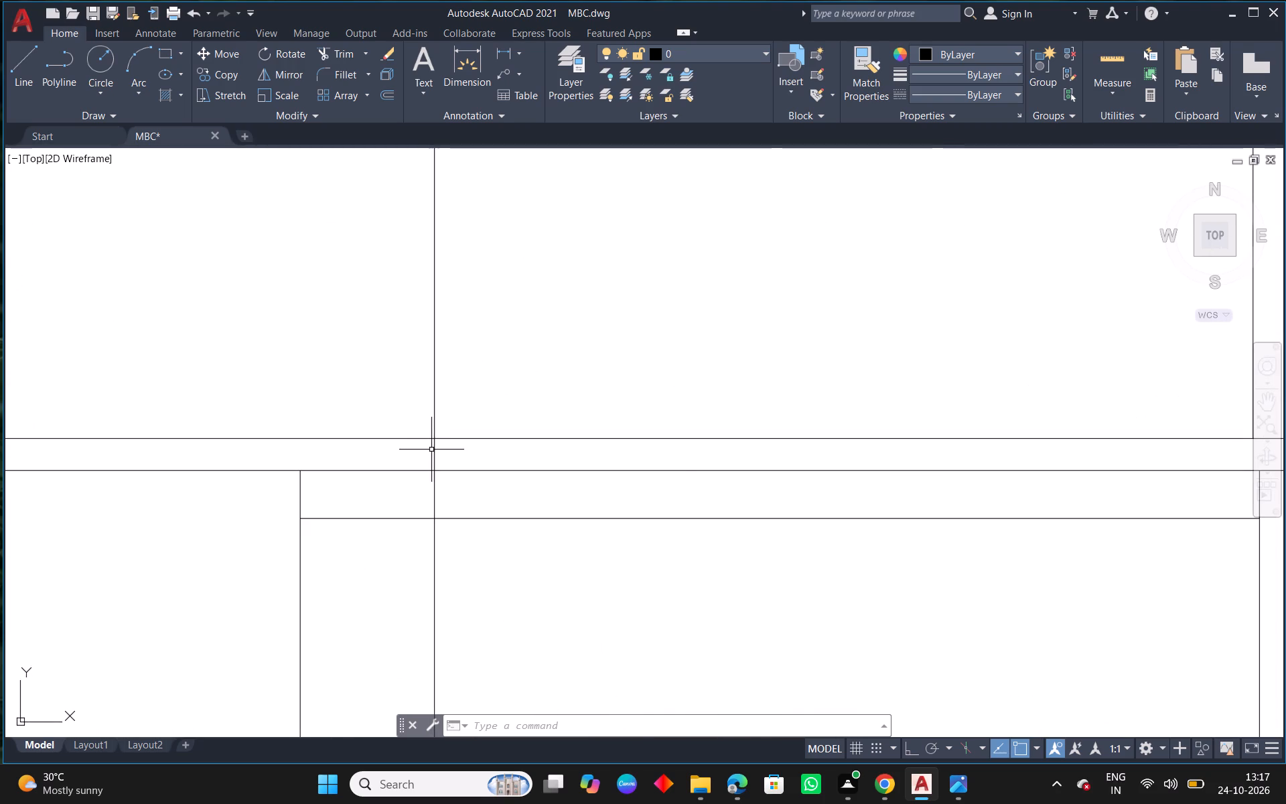
type("TR")
key("space")
key("space")
left_click(433, 449)
key("Escape")
left_click(436, 478)
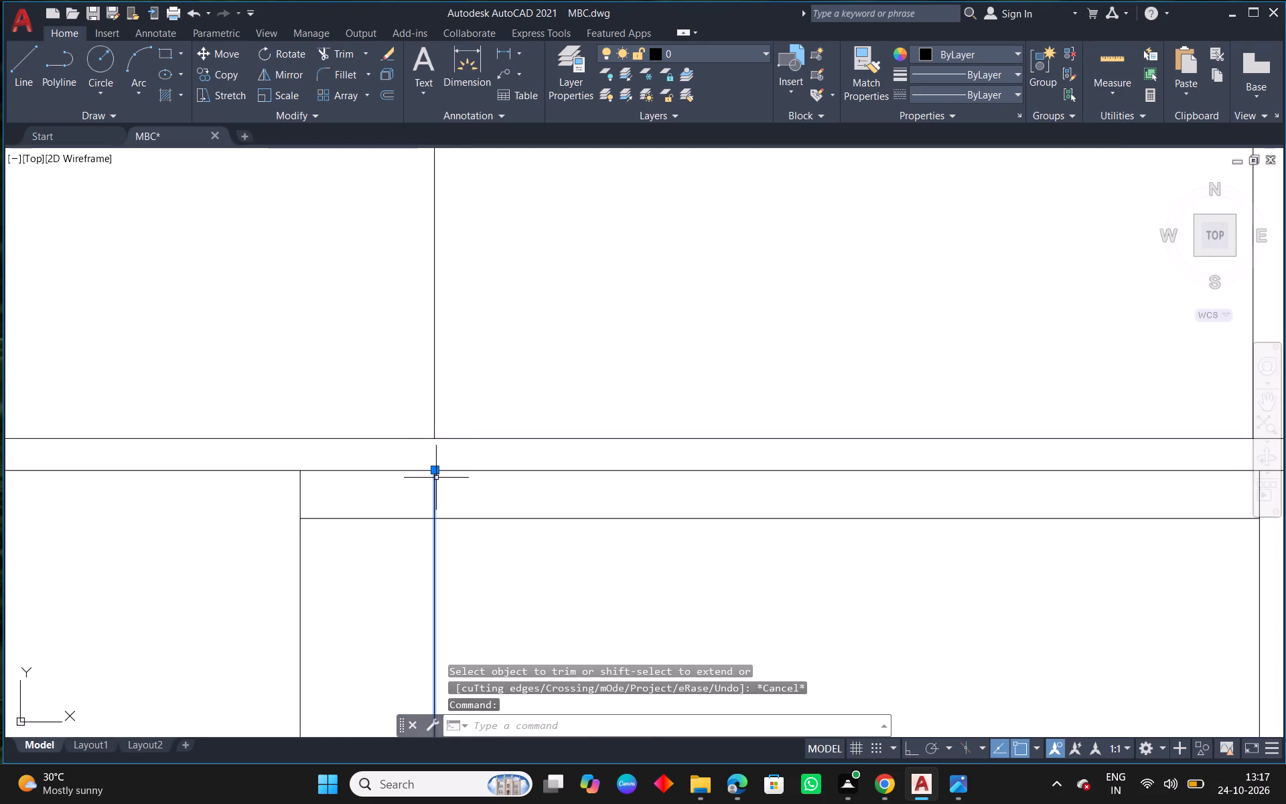
key("Delete")
key("Escape")
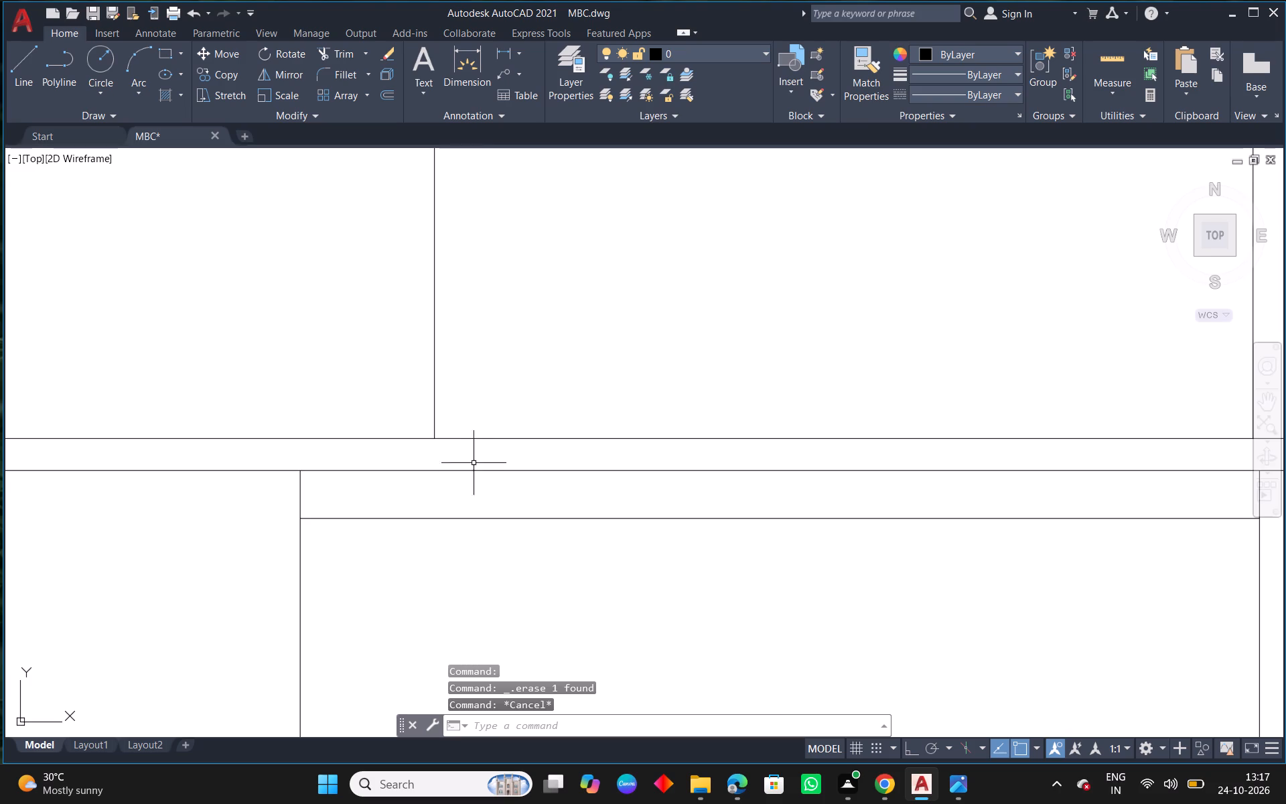
Erase the WALL label and its surrounding box beside the mirror.
scroll(475, 470, "down", 4)
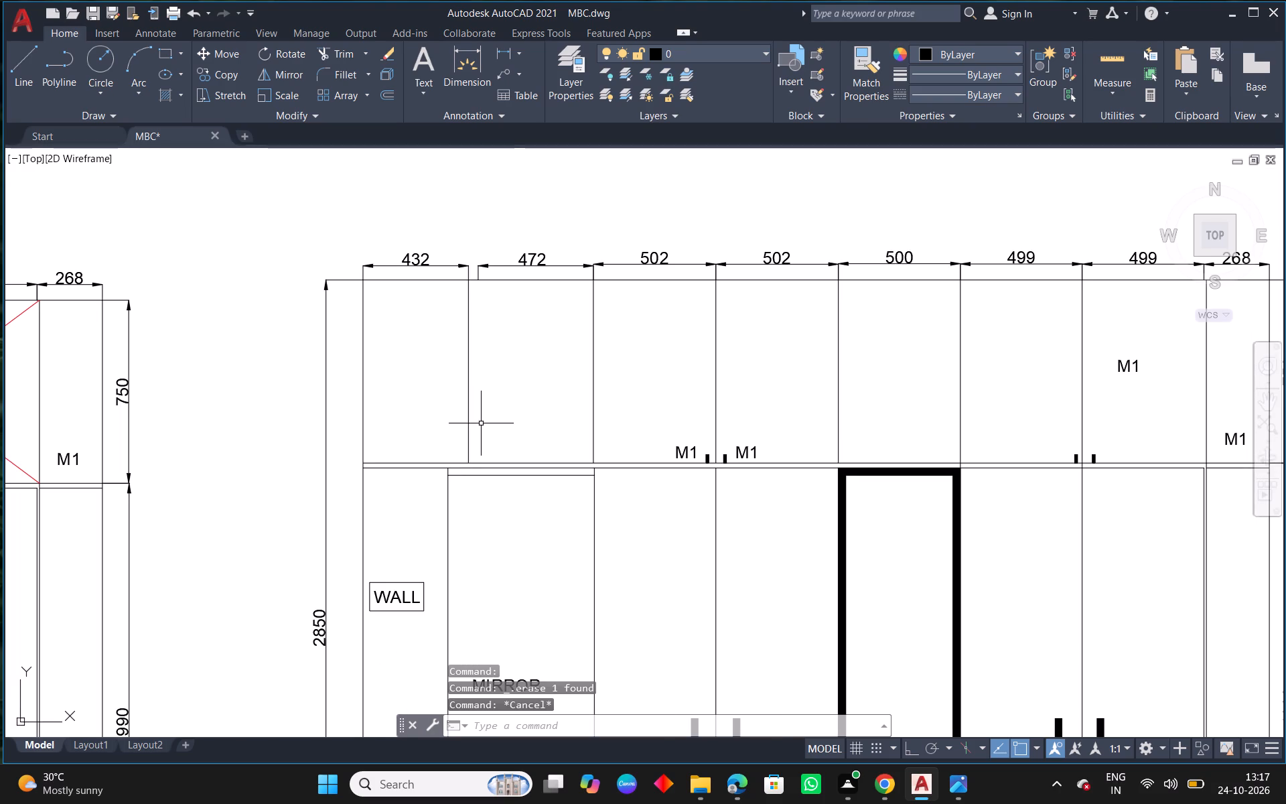
middle_click_drag(634, 590, 667, 365)
scroll(667, 365, "down", 1)
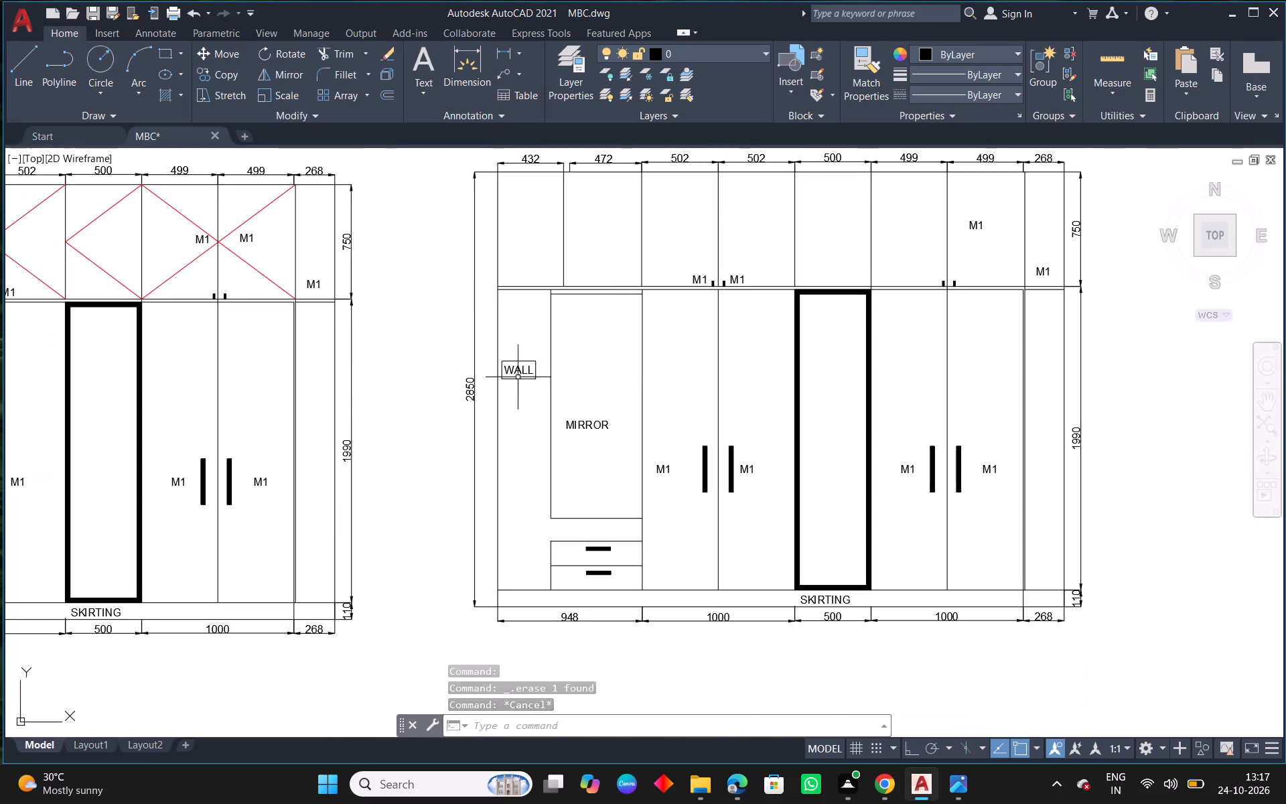
scroll(515, 380, "up", 2)
left_click_drag(542, 326, 536, 334)
left_click(510, 385)
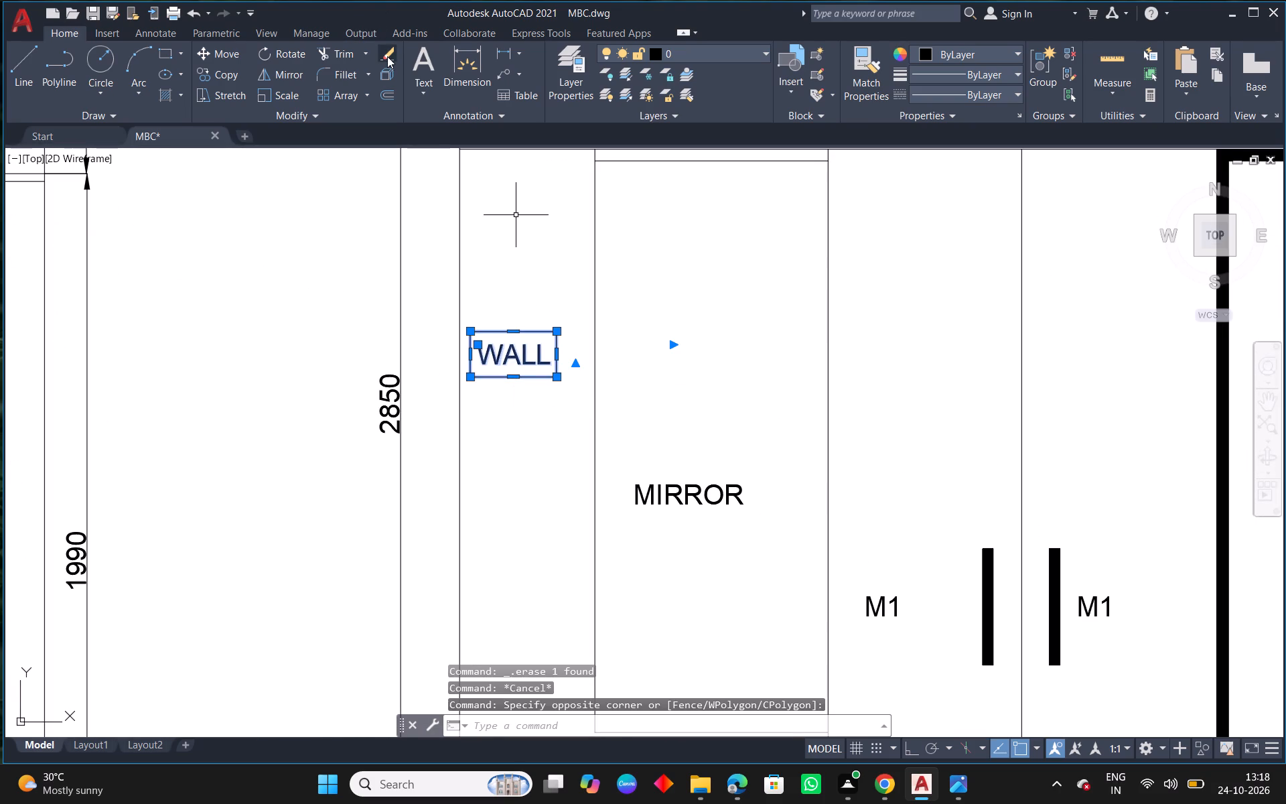
left_click(386, 55)
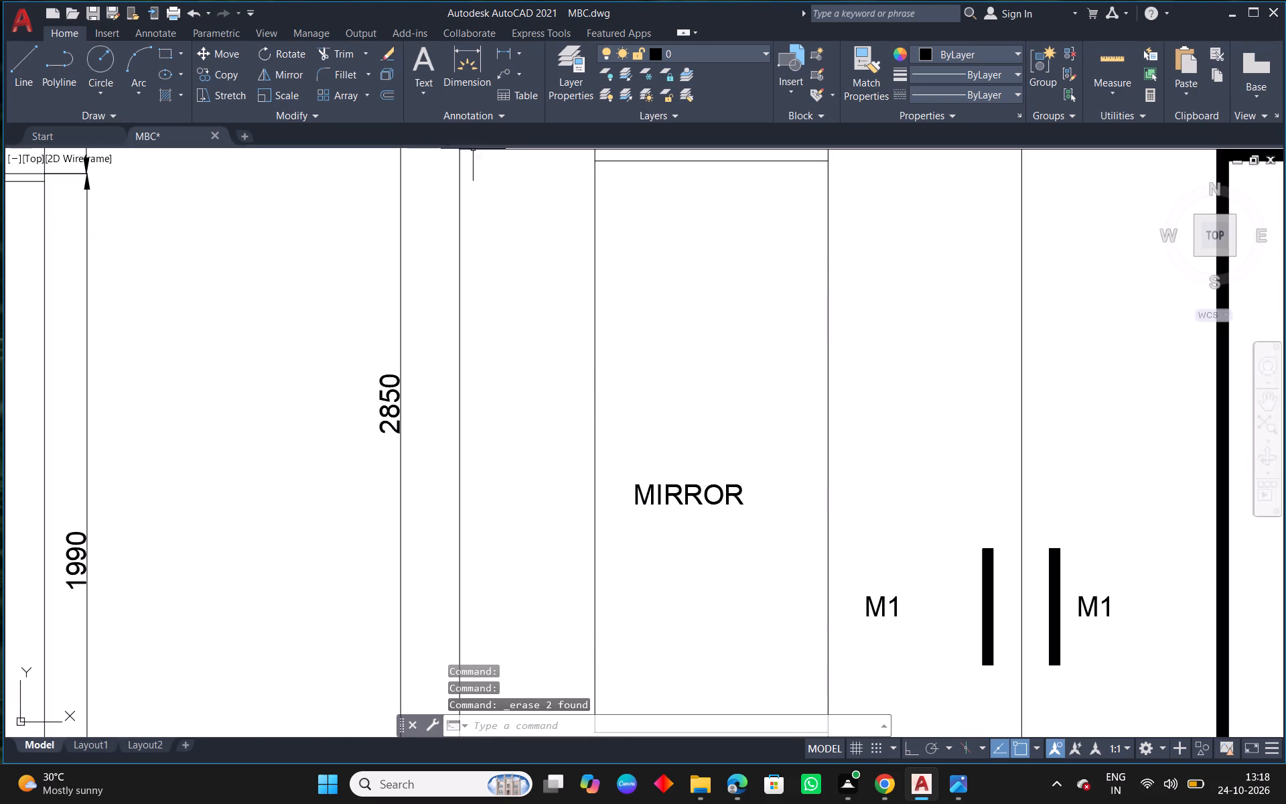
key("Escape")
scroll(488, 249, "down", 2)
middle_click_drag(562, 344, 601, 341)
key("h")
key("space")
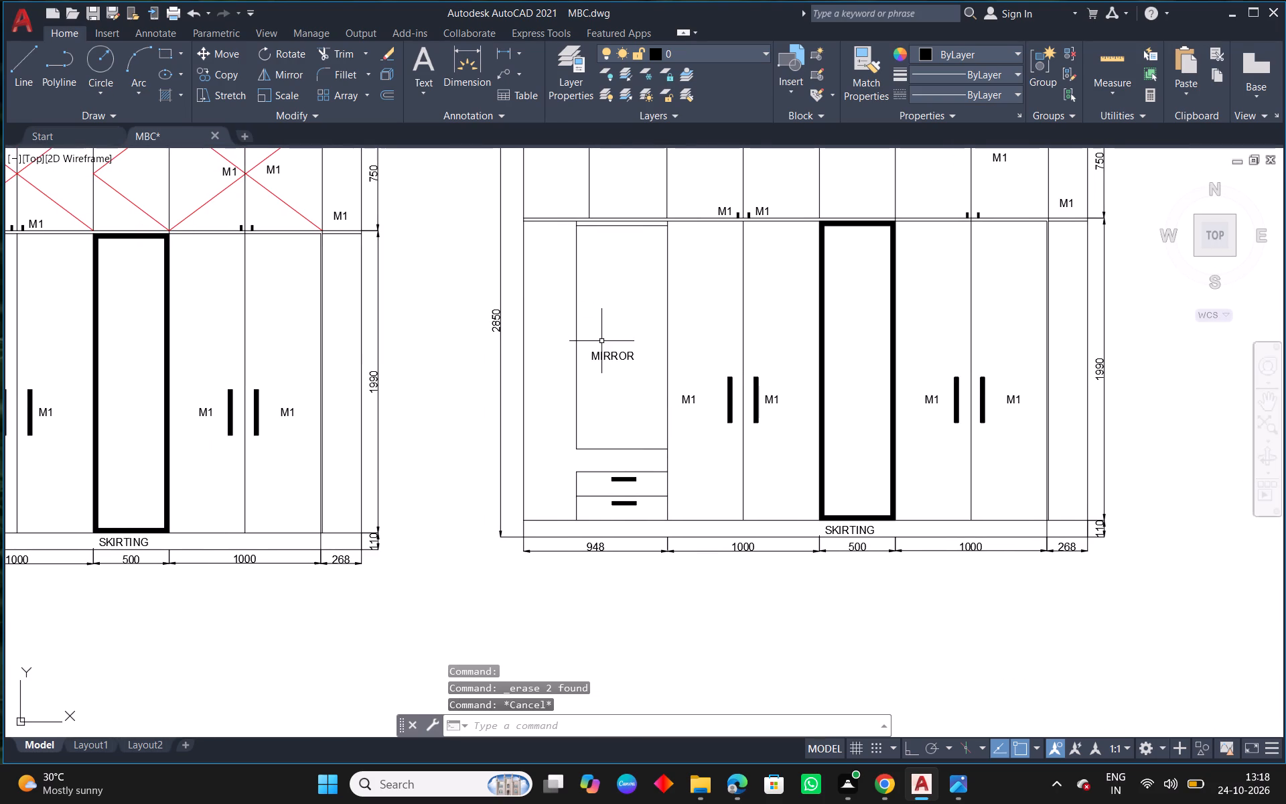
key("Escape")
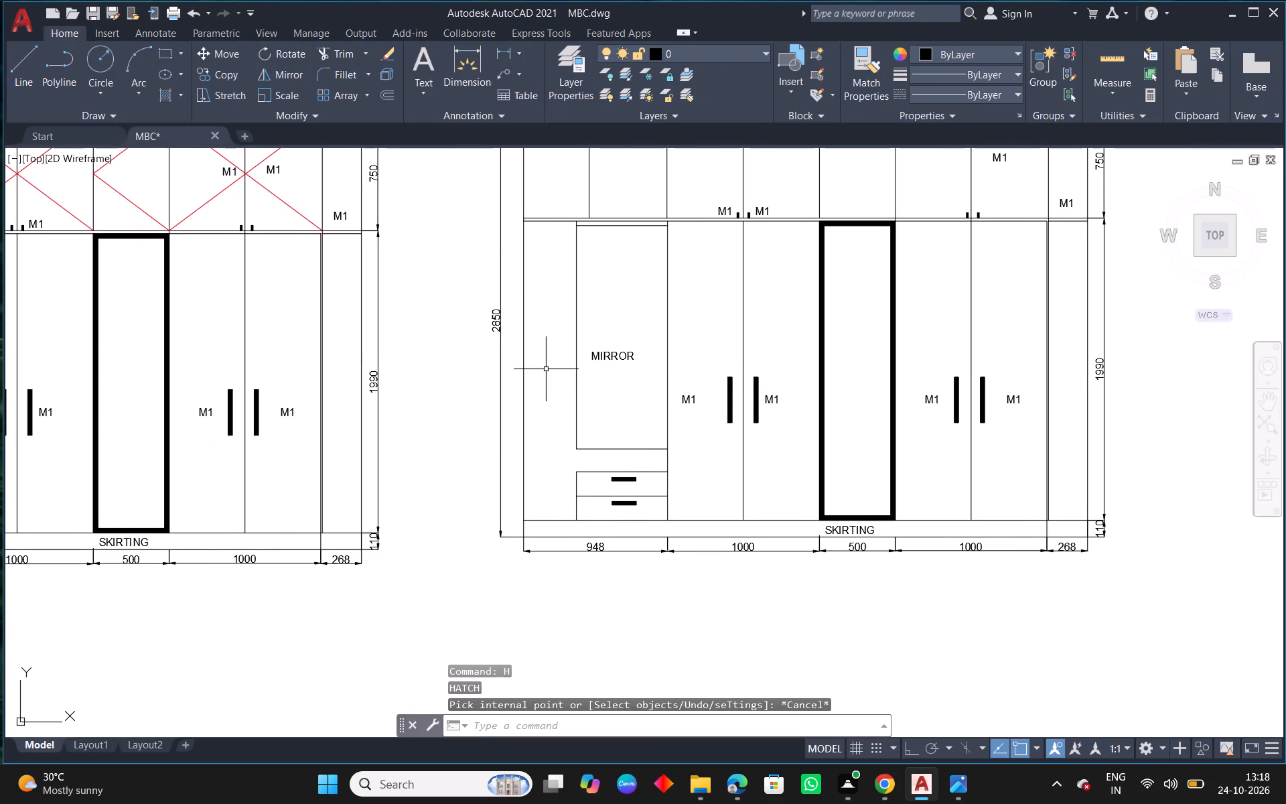
Extend the mirror's vertical edge nearest the wardrobe's outer side down to the drawer unit.
type("EX")
key("space")
left_click_drag(590, 402, 555, 404)
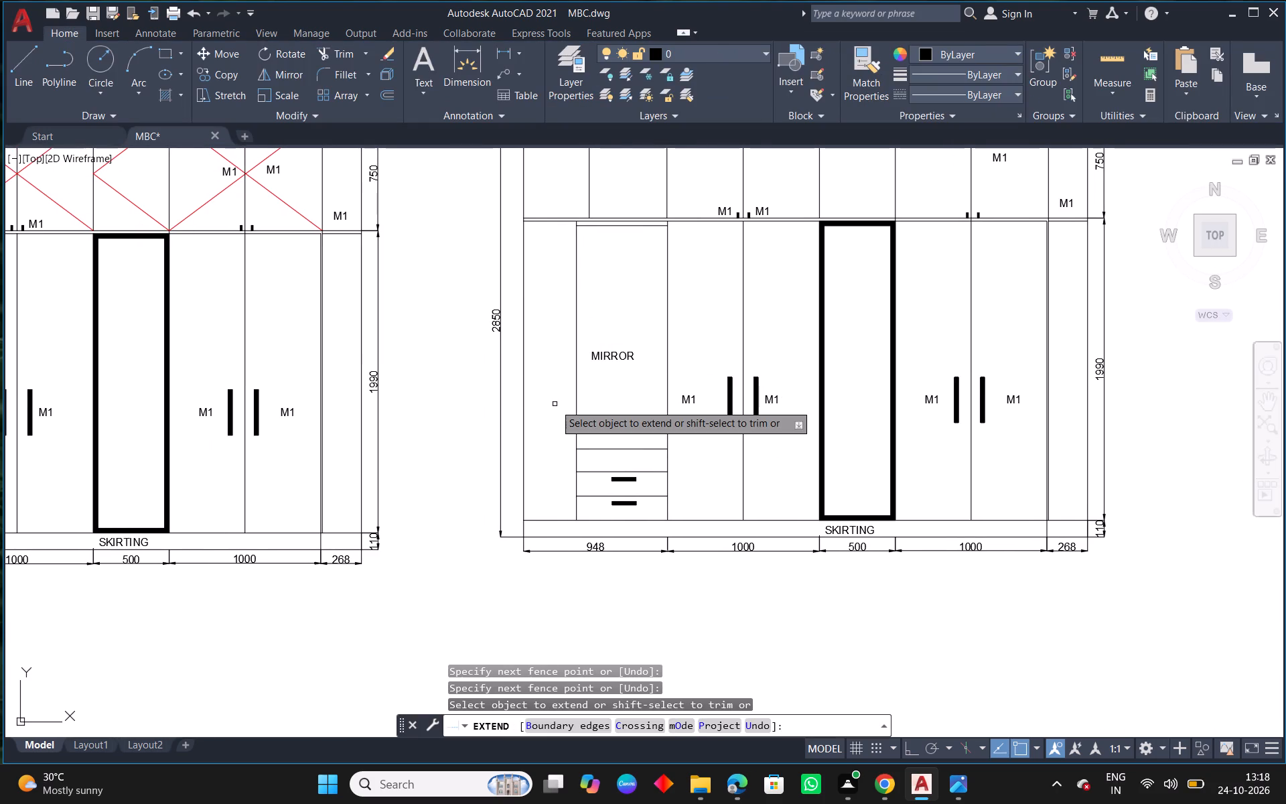
key("Escape")
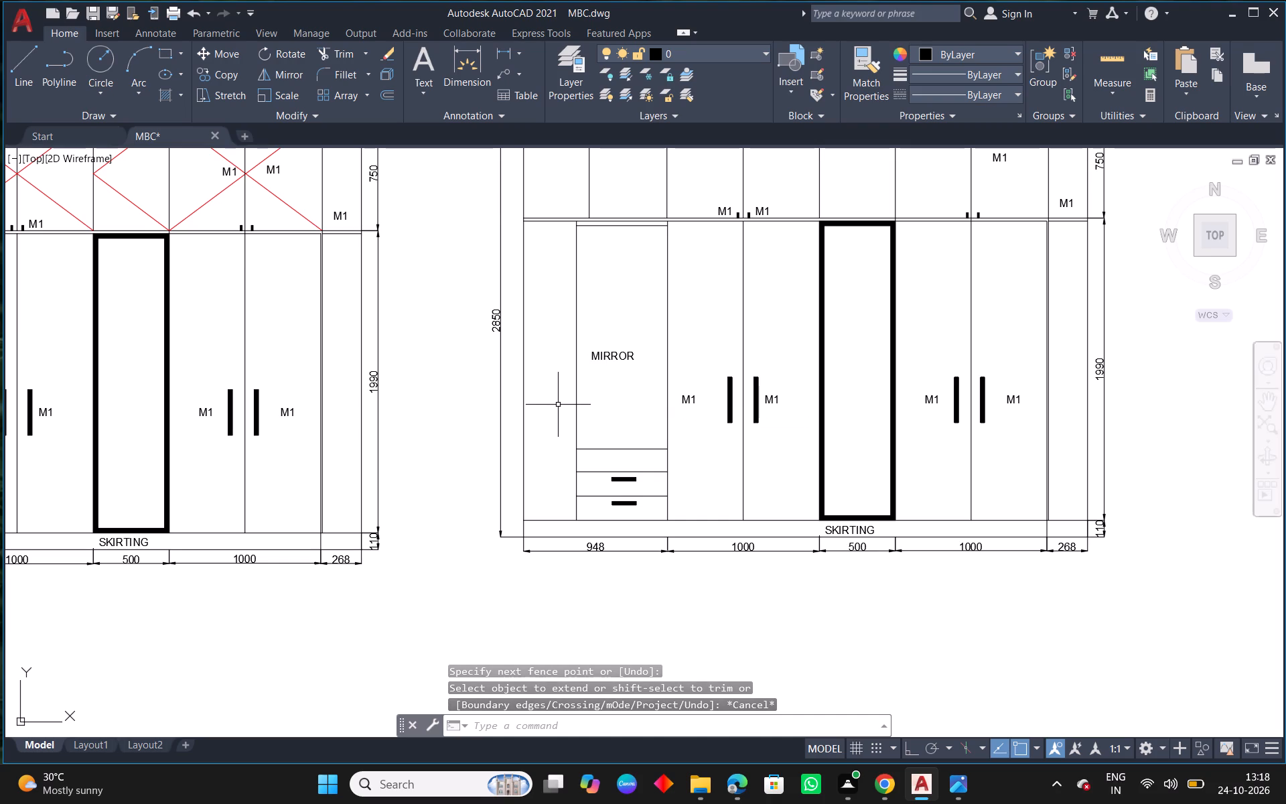
Hatch the tall strip between the wardrobe's outer edge and the mirror with the ANSI32 pattern.
middle_click_drag(575, 387, 546, 393)
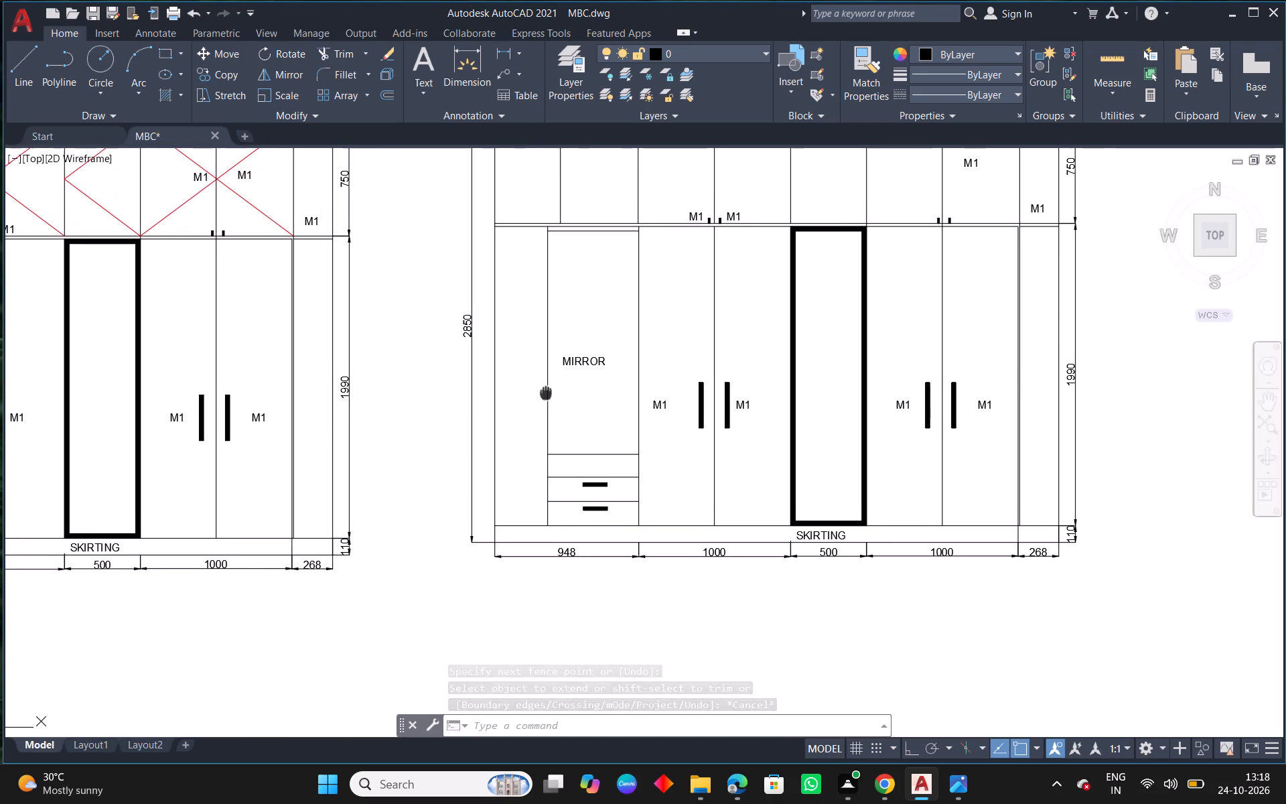
type("H")
key("space")
left_click(530, 401)
key("Escape")
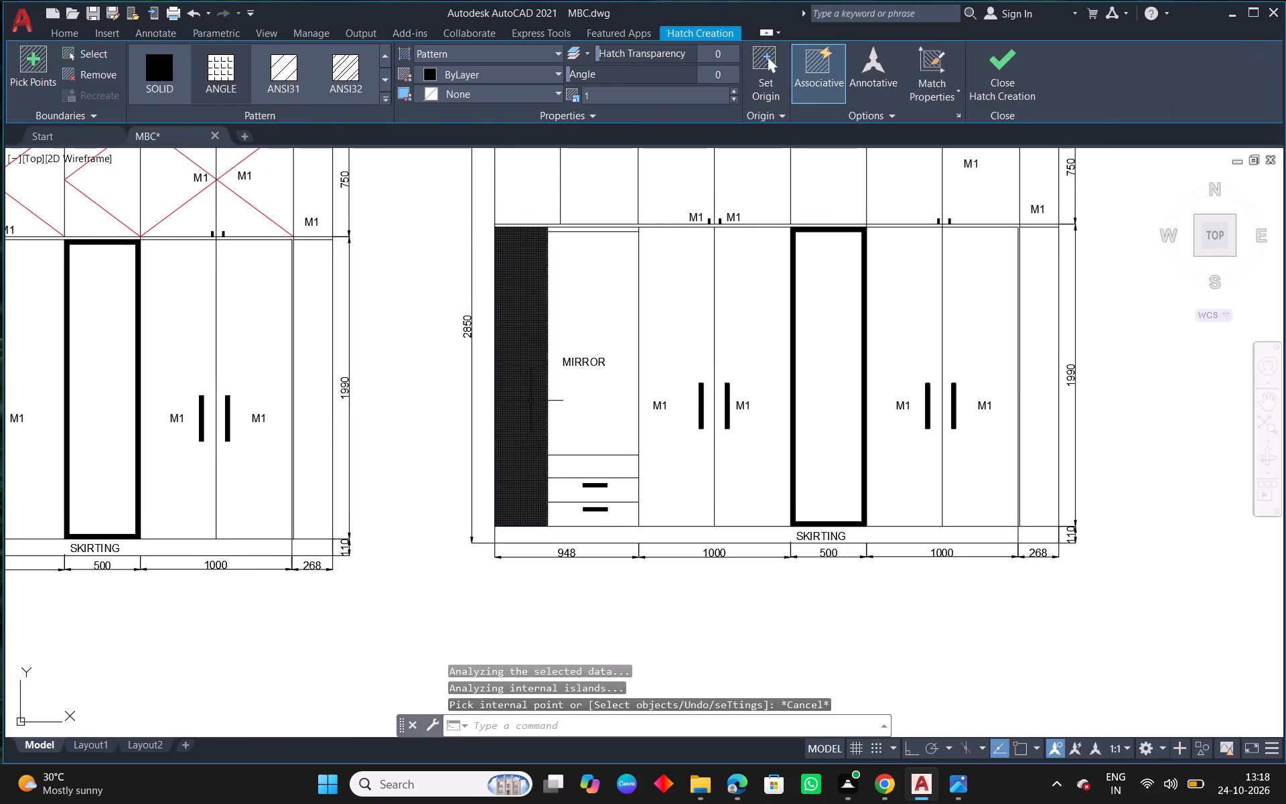
left_click(530, 401)
left_click(351, 75)
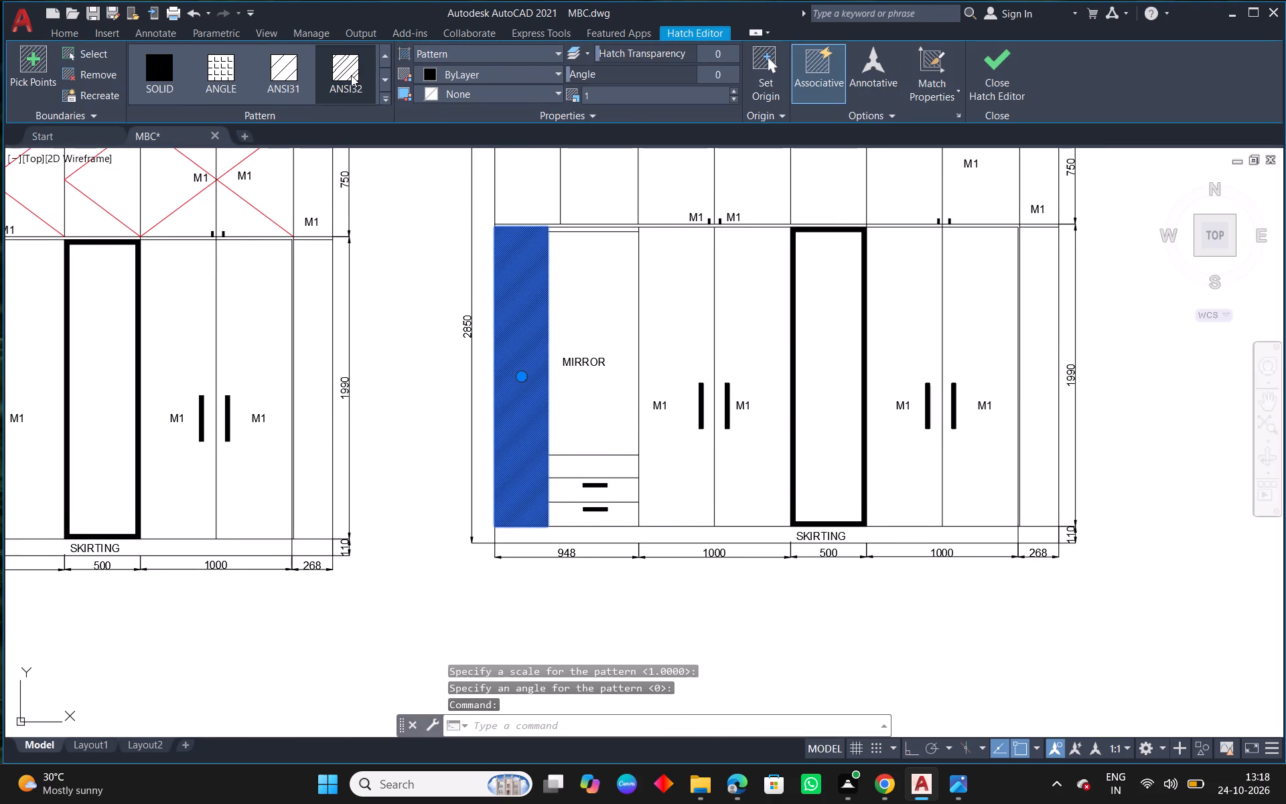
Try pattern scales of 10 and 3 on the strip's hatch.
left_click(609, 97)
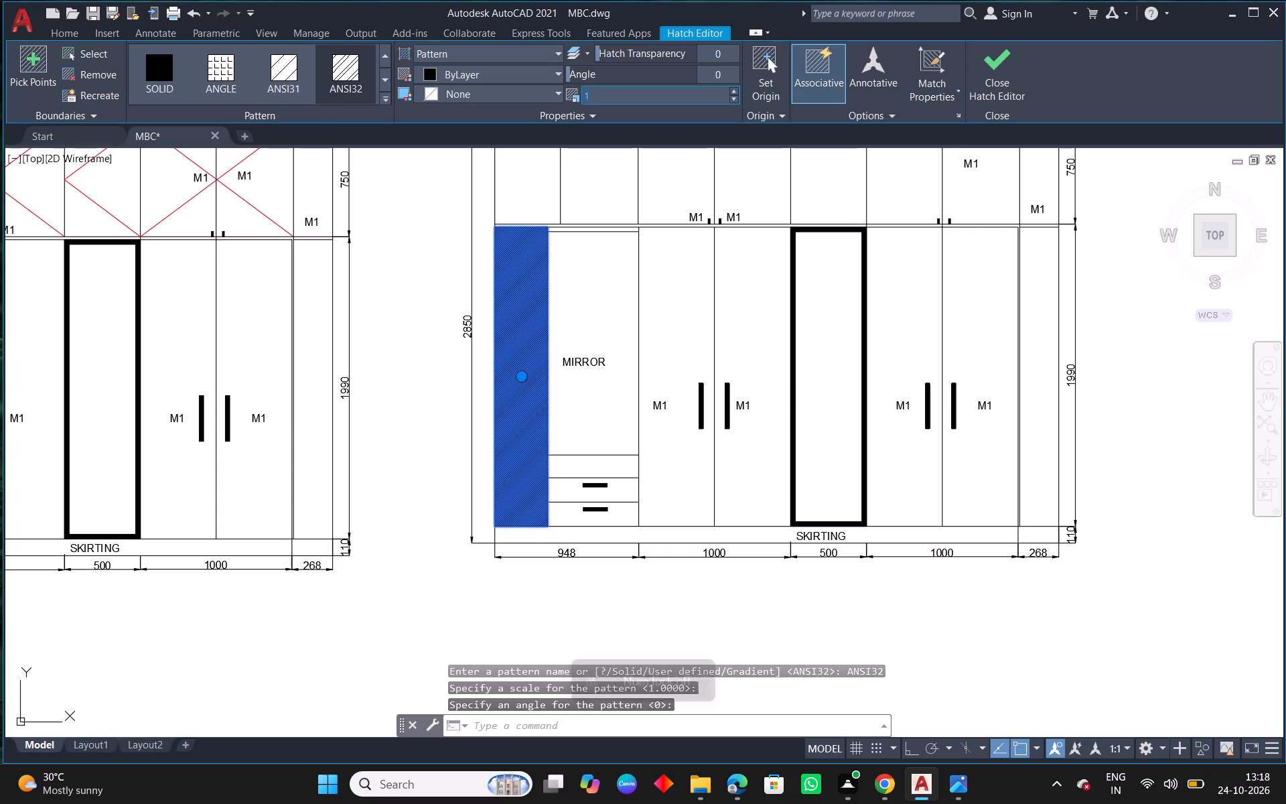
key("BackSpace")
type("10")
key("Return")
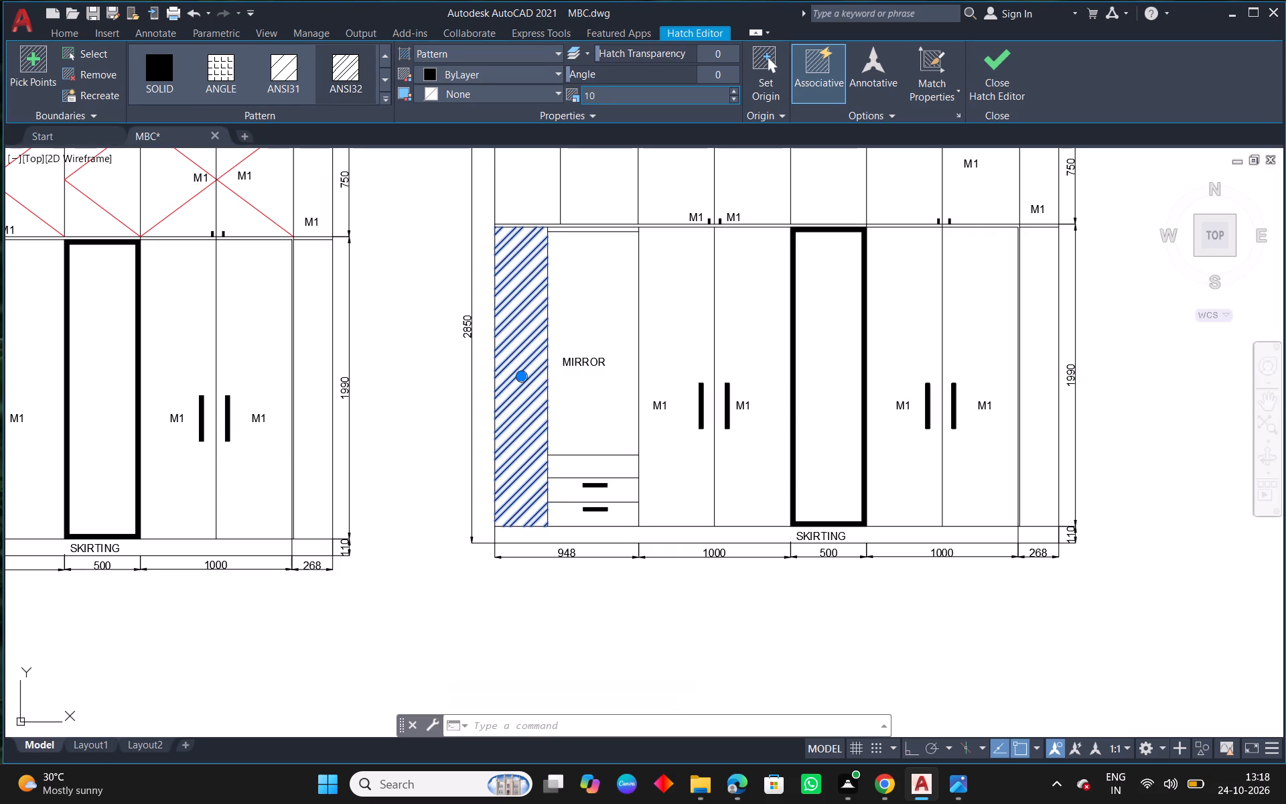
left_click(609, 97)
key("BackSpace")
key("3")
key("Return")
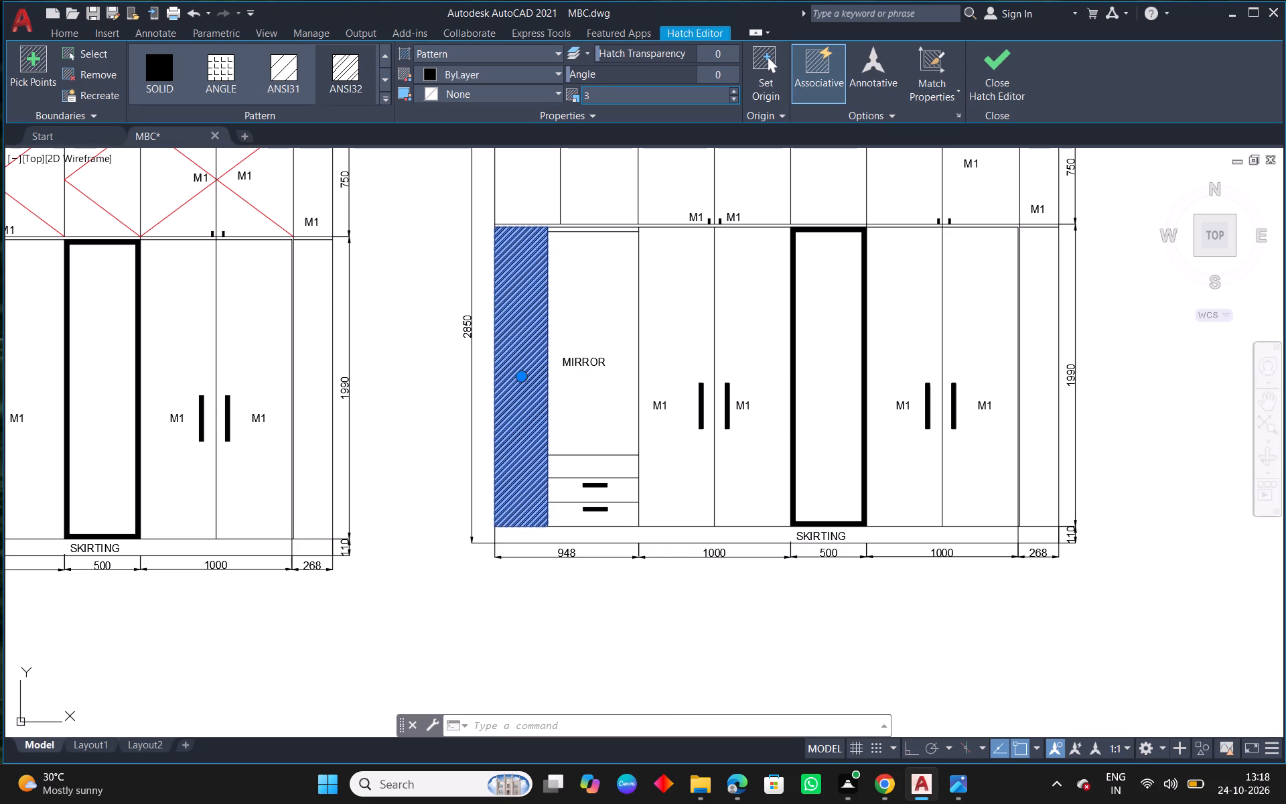
Set the strip hatch's pattern scale to 5.
key("BackSpace")
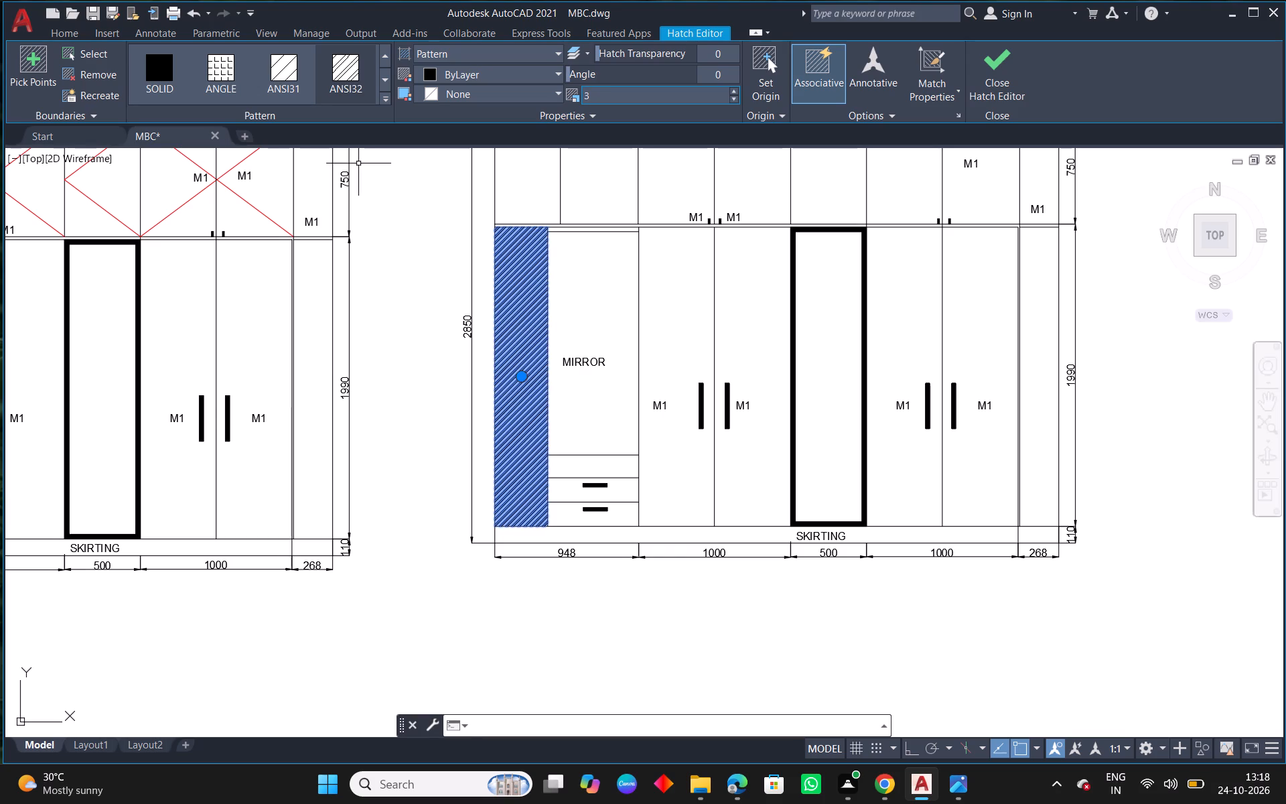
left_click(613, 97)
left_click_drag(598, 92, 584, 94)
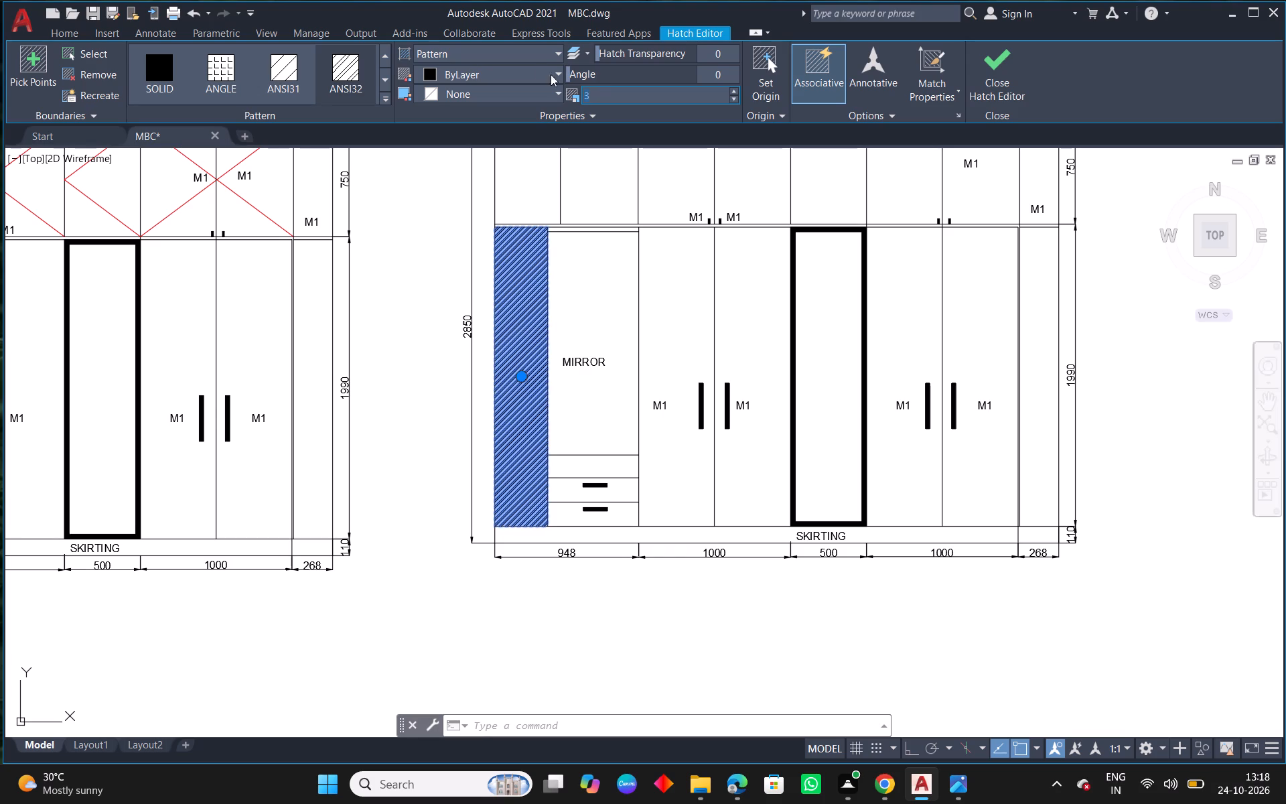
key("BackSpace")
key("5")
key("Return")
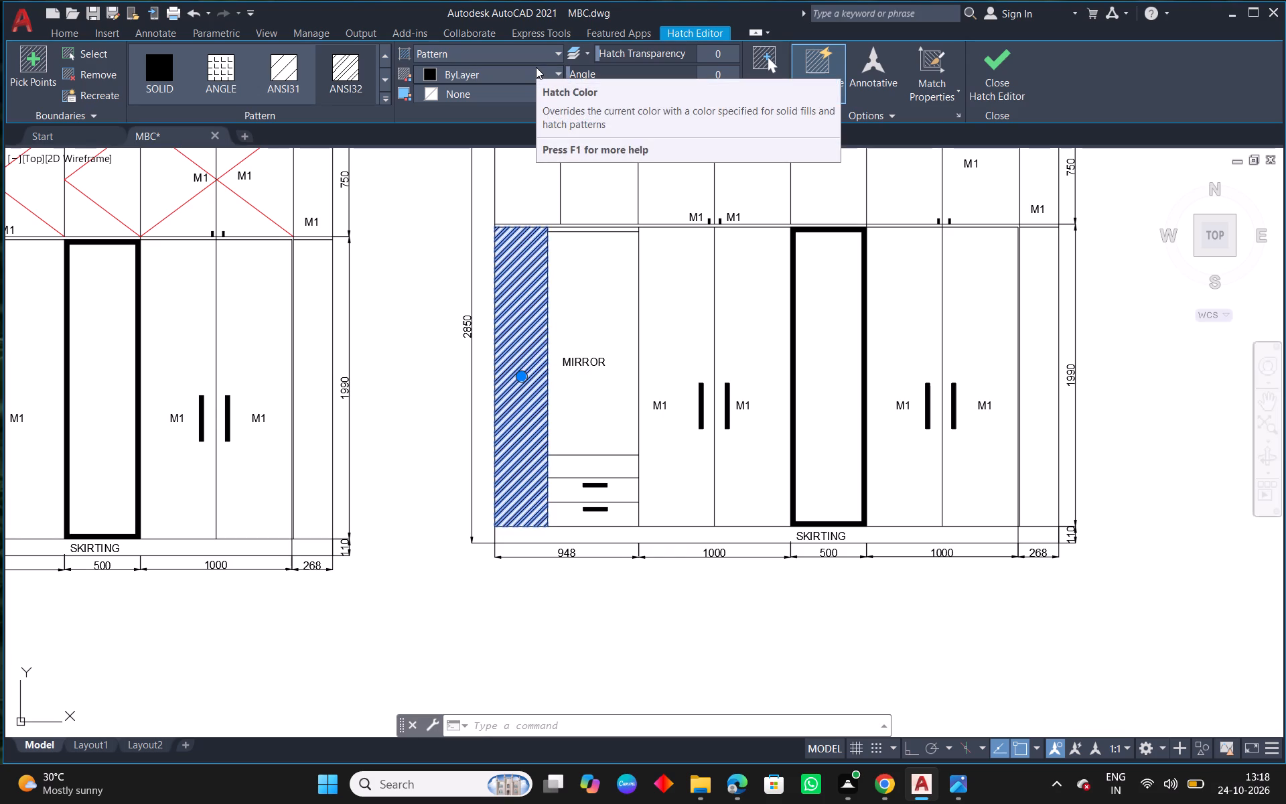
key("Escape")
Erase the horizontal line at the top of the mirror compartment, just below the loft.
middle_click_drag(642, 364, 596, 370)
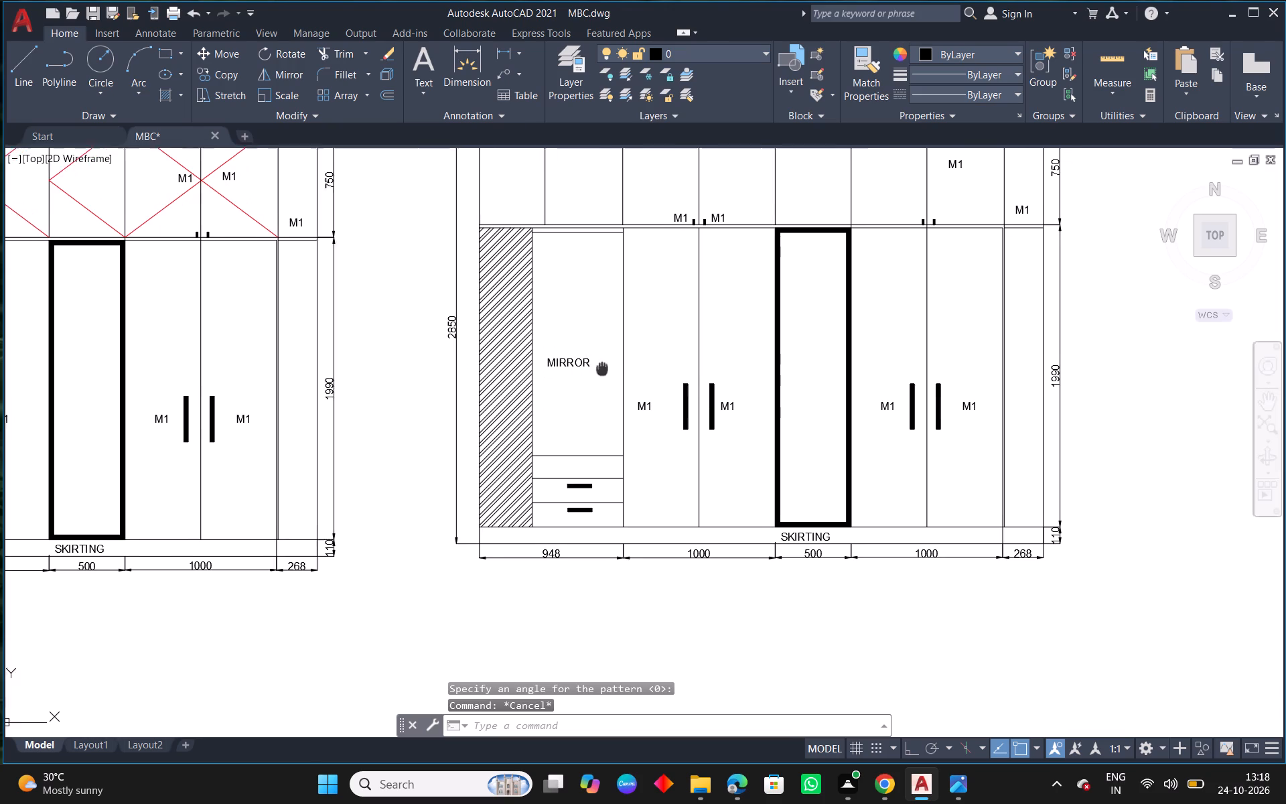
middle_click_drag(596, 370, 595, 371)
scroll(591, 374, "down", 1)
middle_click_drag(632, 334, 595, 347)
scroll(500, 295, "up", 3)
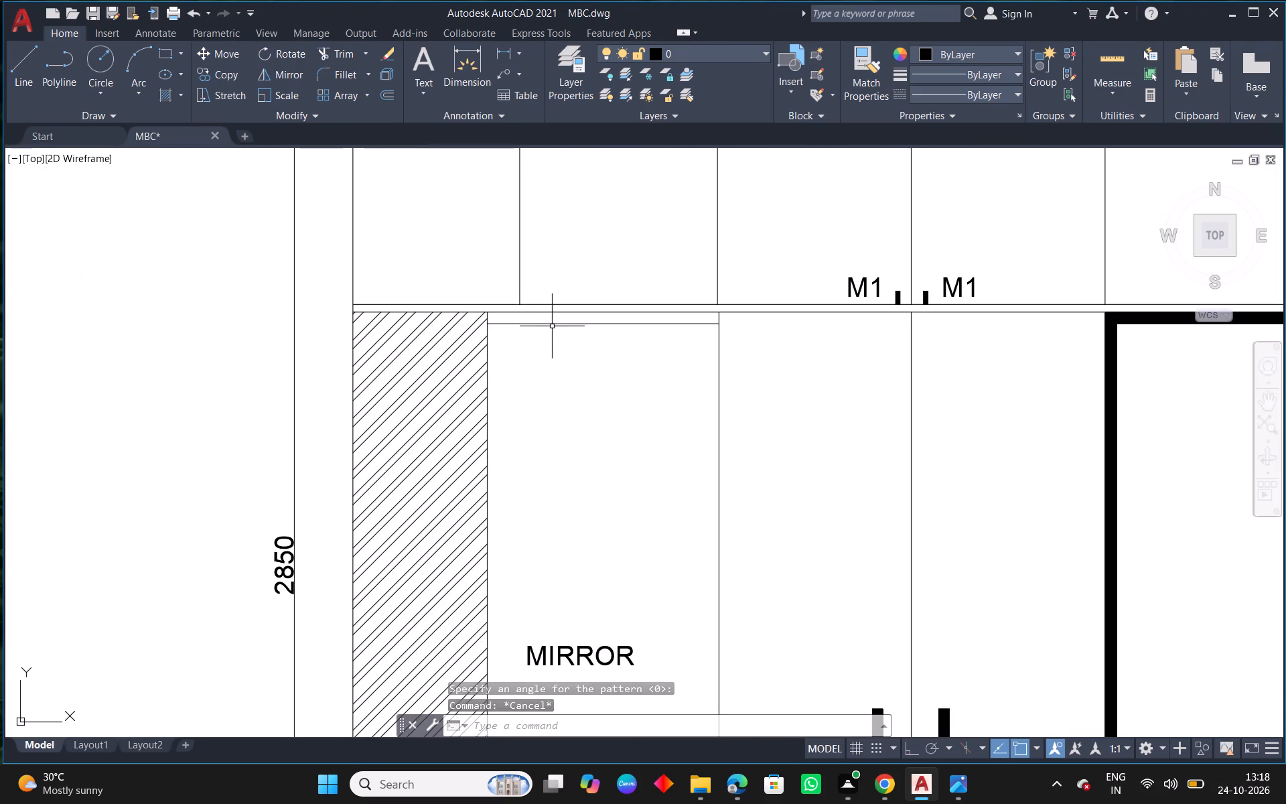
left_click(557, 323)
left_click(384, 53)
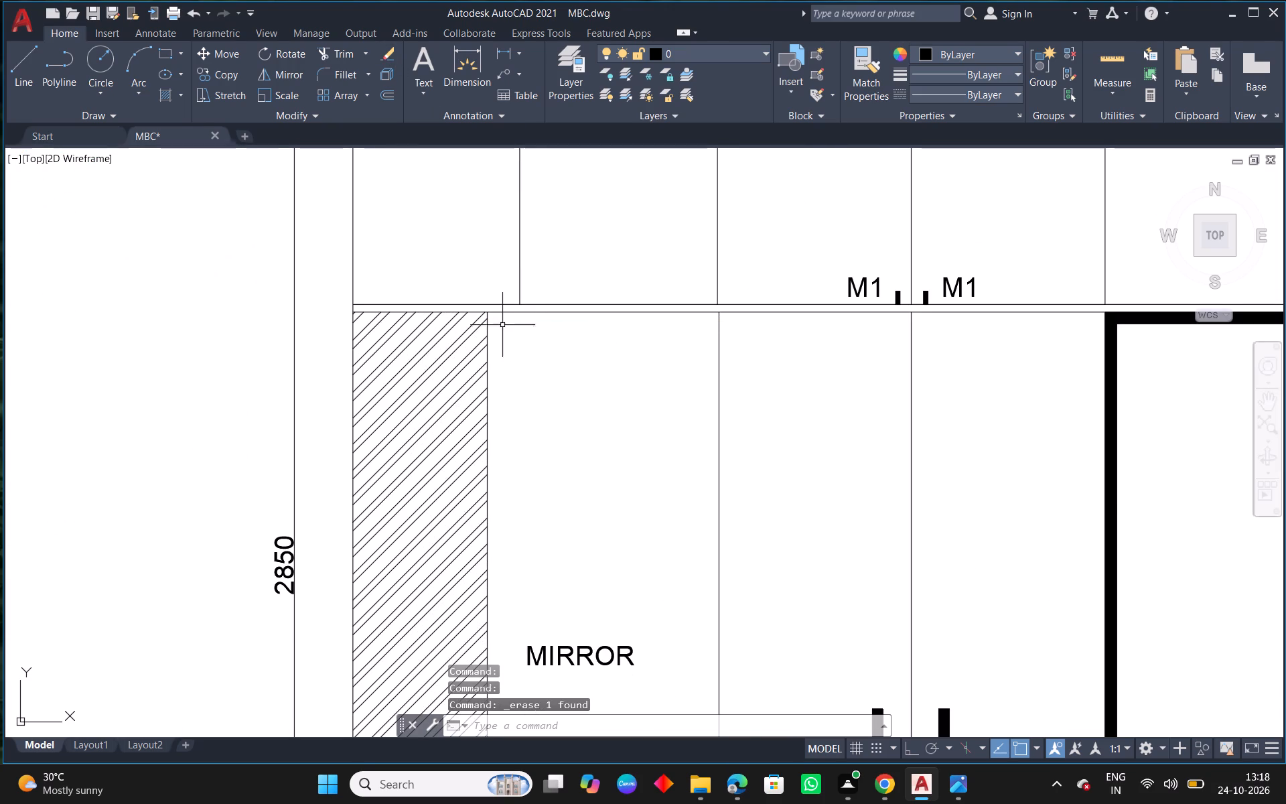
key("Escape")
Examine the reference inner elevation for its loft widths and internal compartment layout.
scroll(522, 346, "down", 2)
scroll(634, 363, "down", 2)
middle_click_drag(863, 346, 369, 389)
scroll(365, 394, "down", 2)
middle_click_drag(839, 348, 745, 350)
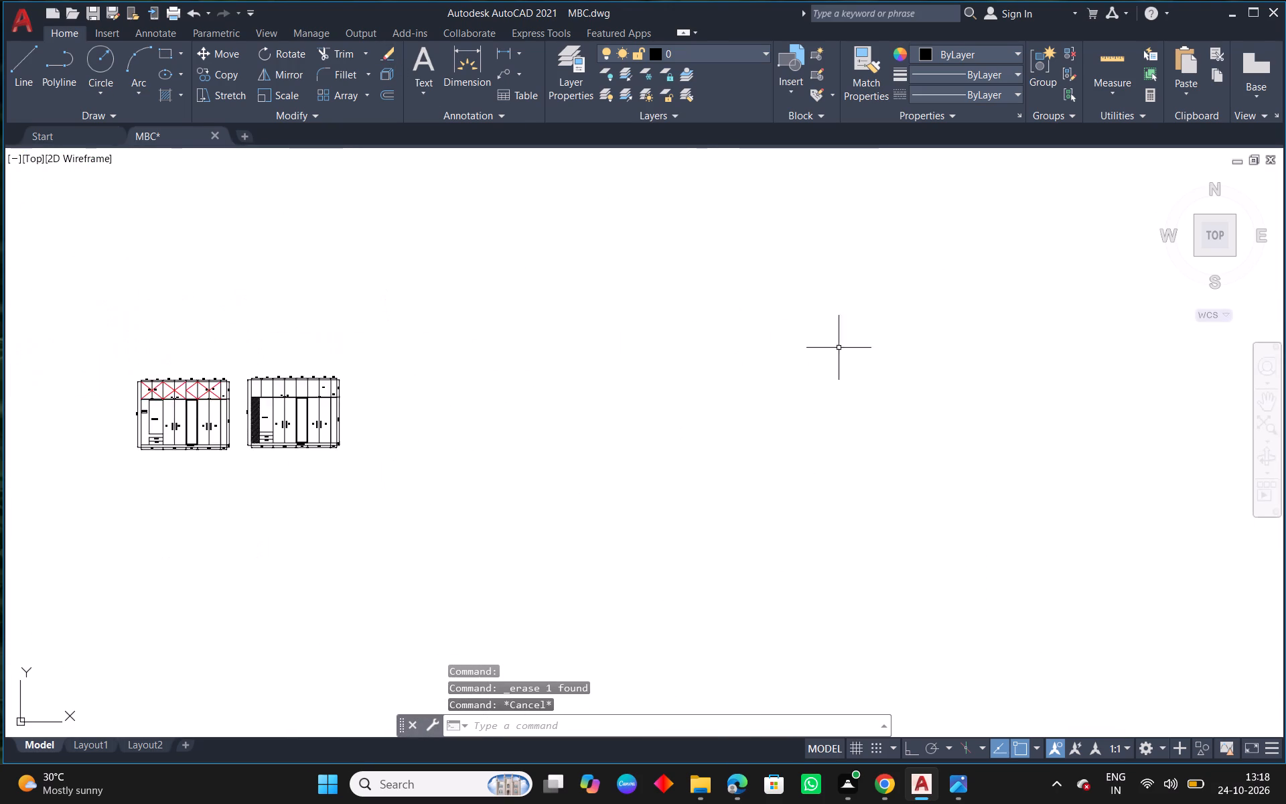
middle_click_drag(745, 350, 277, 438)
scroll(292, 417, "down", 3)
middle_click_drag(818, 356, 593, 517)
scroll(713, 287, "up", 1)
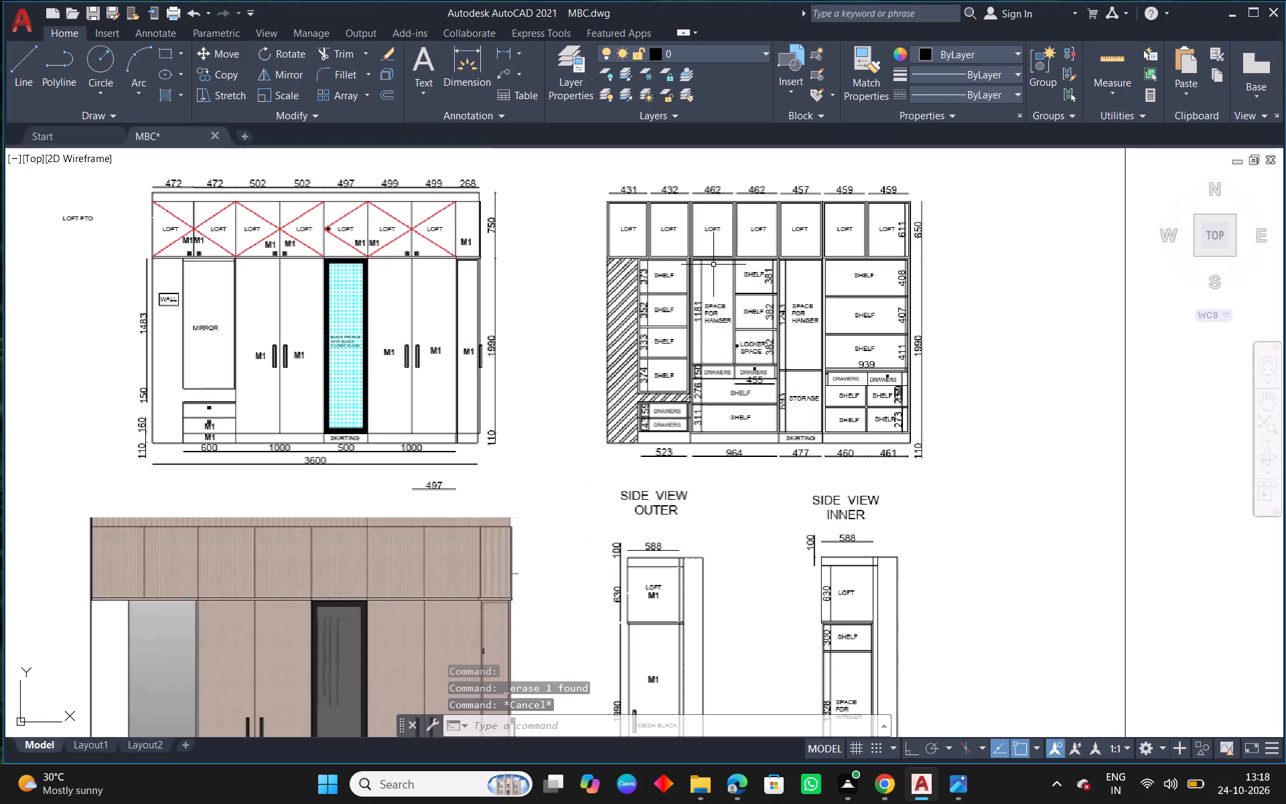
scroll(612, 299, "down", 2)
middle_click_drag(374, 431, 668, 357)
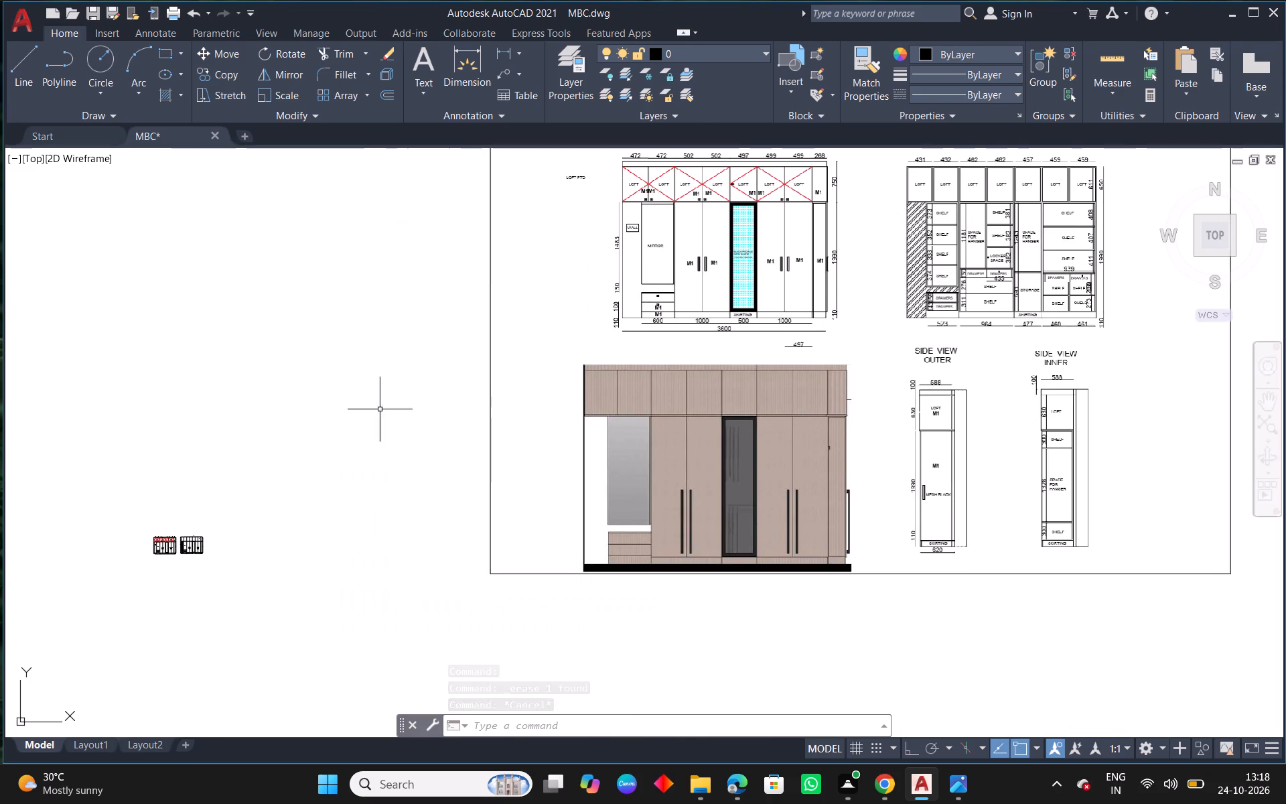
Erase the 472 dimension above the second loft of the copied elevation.
middle_click_drag(211, 553, 612, 403)
scroll(637, 384, "up", 3)
scroll(402, 418, "up", 3)
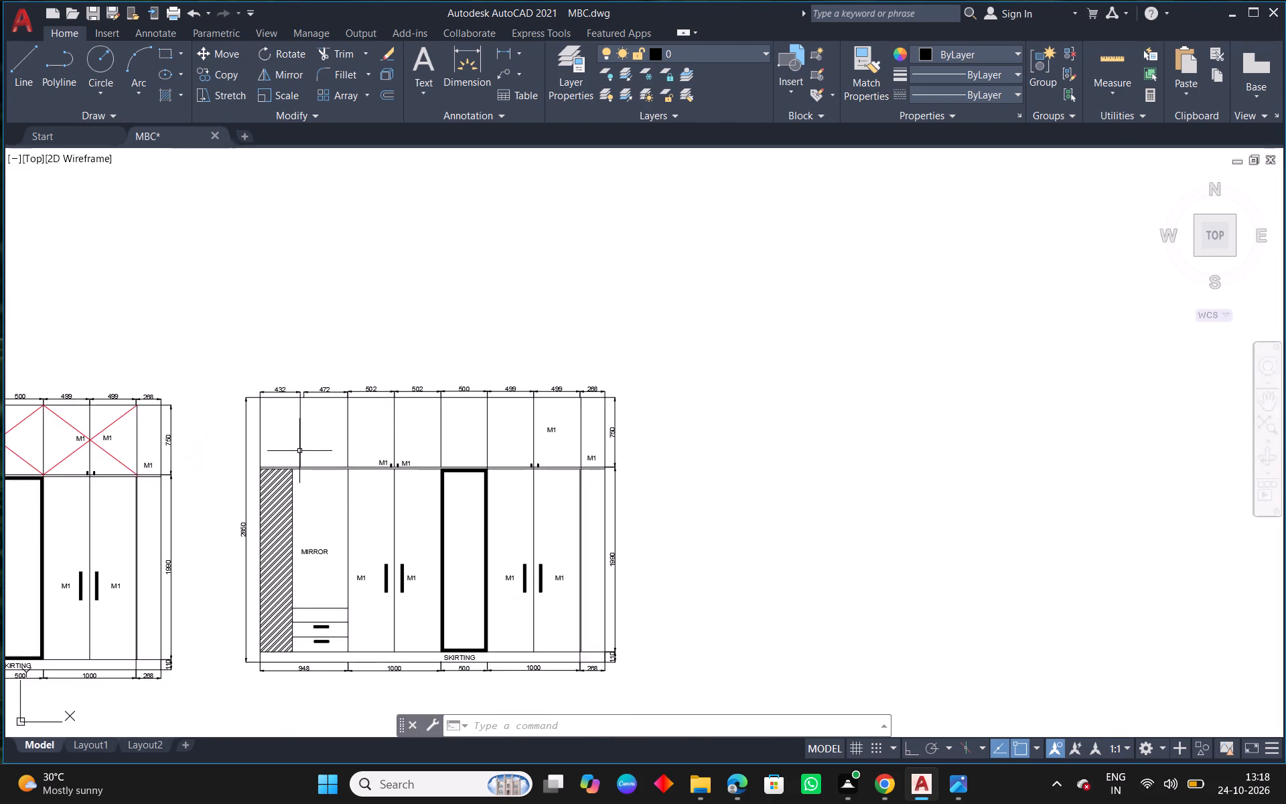
scroll(289, 435, "up", 3)
middle_click_drag(397, 379, 445, 418)
left_click(494, 279)
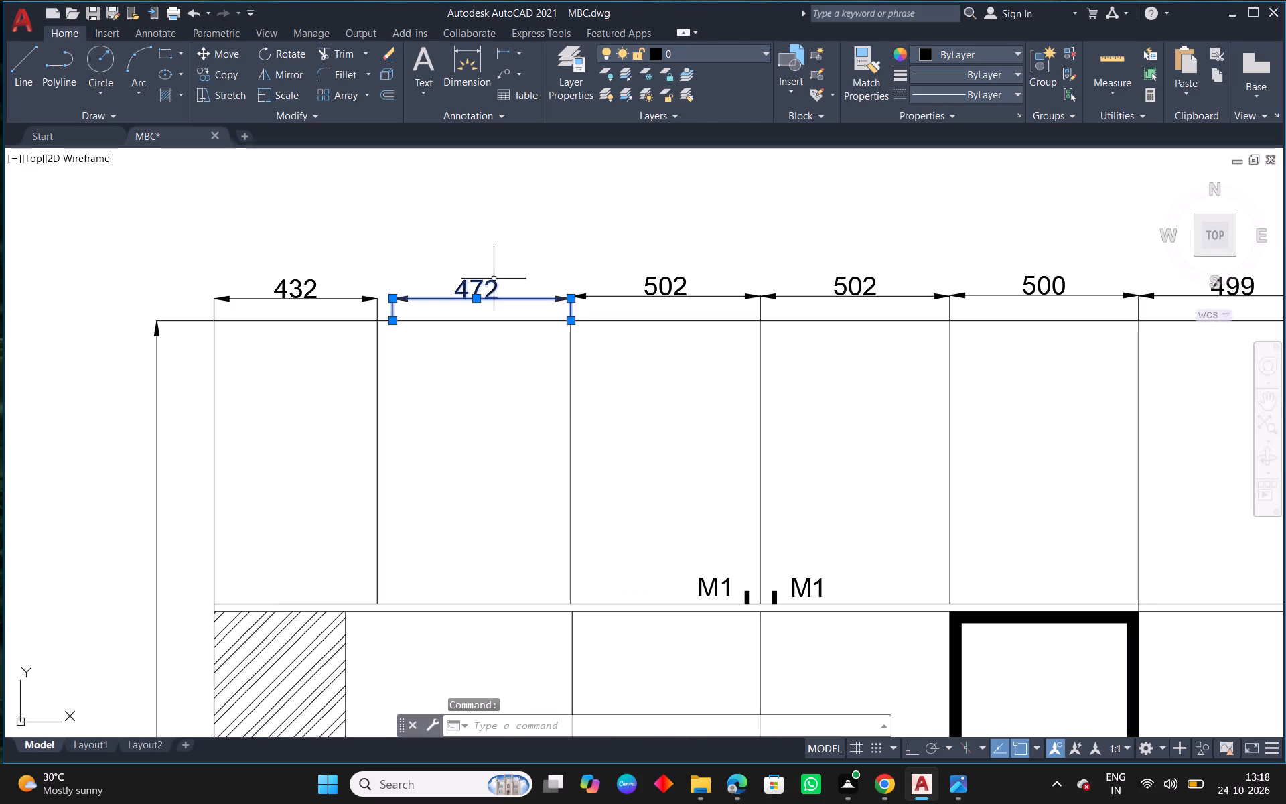
key("Delete")
Offset the first loft divider by 432 towards the third loft to create the second divider.
type("O 432")
key("Return")
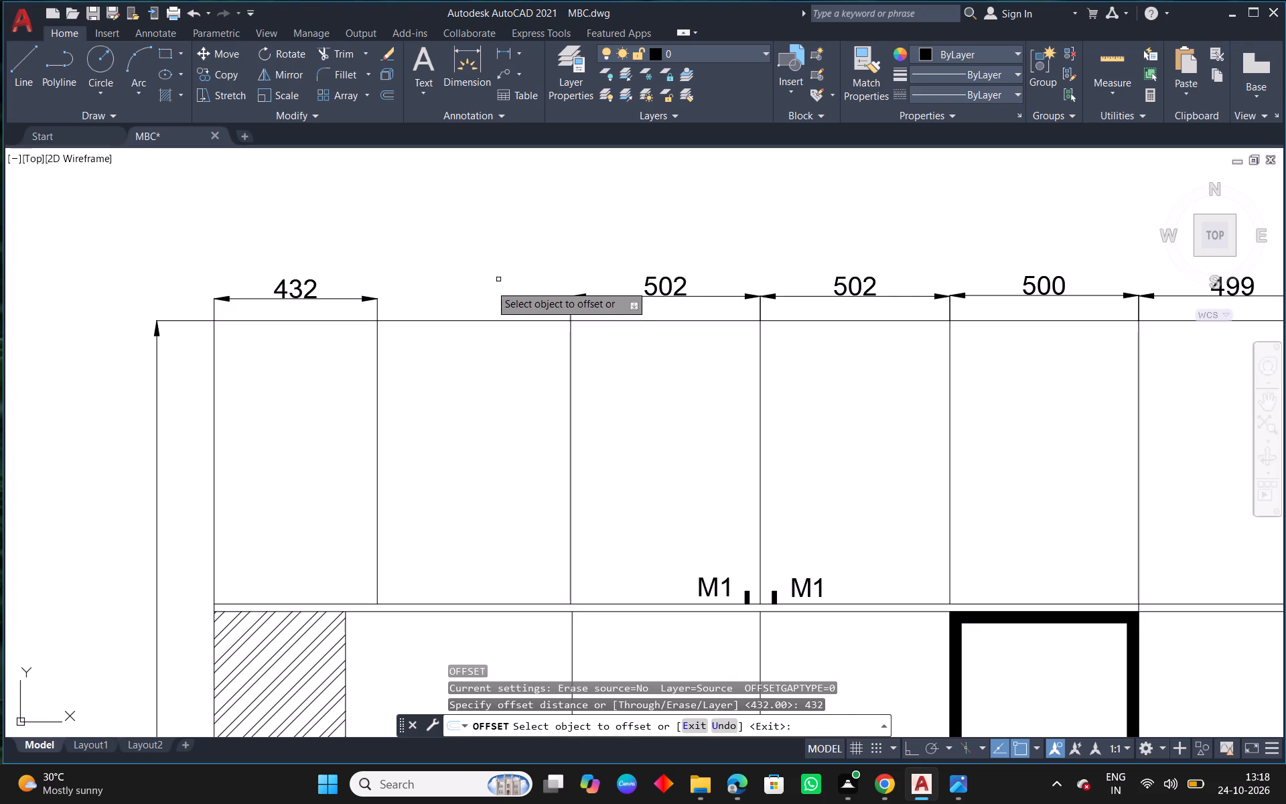
left_click_drag(376, 396, 397, 395)
left_click(519, 392)
key("Escape")
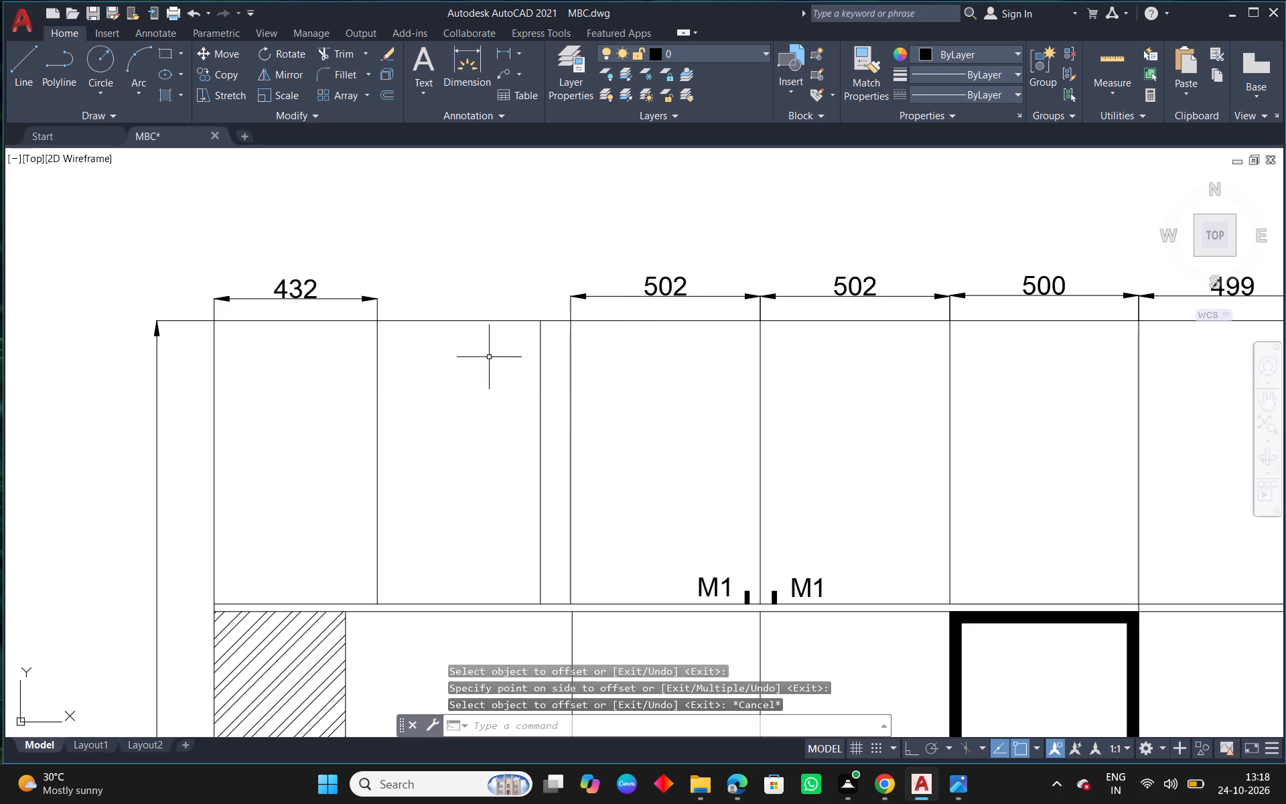
Stretch both ends of the first 502 dimension onto the second loft's dividers so it measures 432.
left_click(609, 295)
scroll(568, 322, "up", 1)
left_click(567, 321)
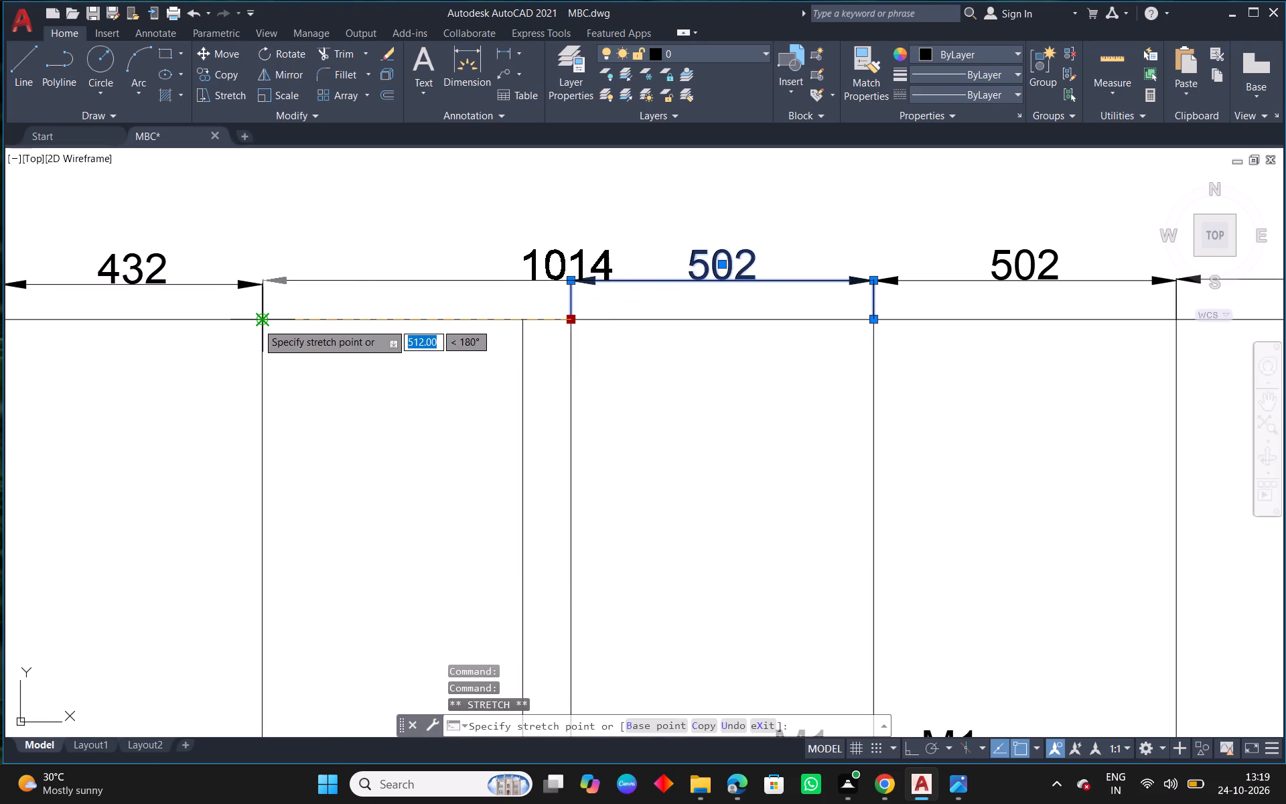
left_click(259, 323)
left_click(877, 320)
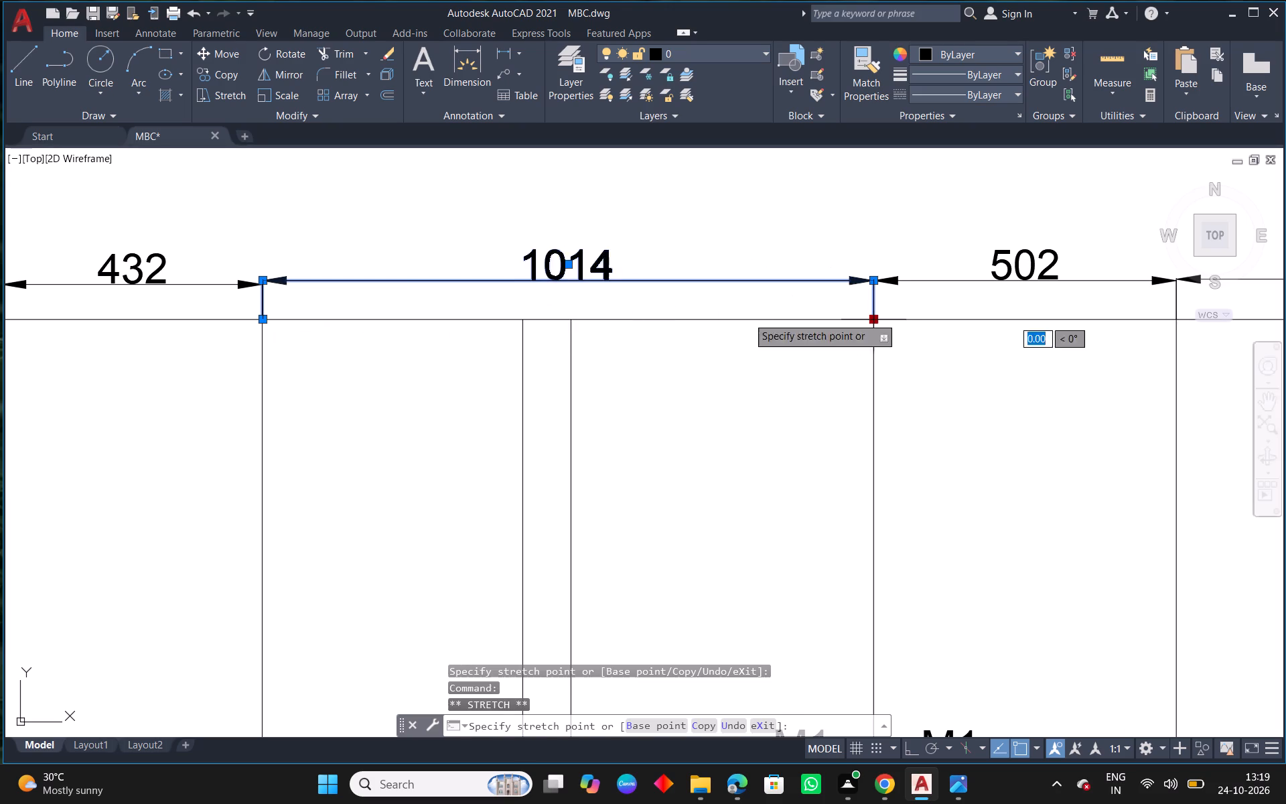
left_click(522, 324)
key("Escape")
Erase the old loft divider just beyond the new second divider.
left_click_drag(575, 348, 569, 352)
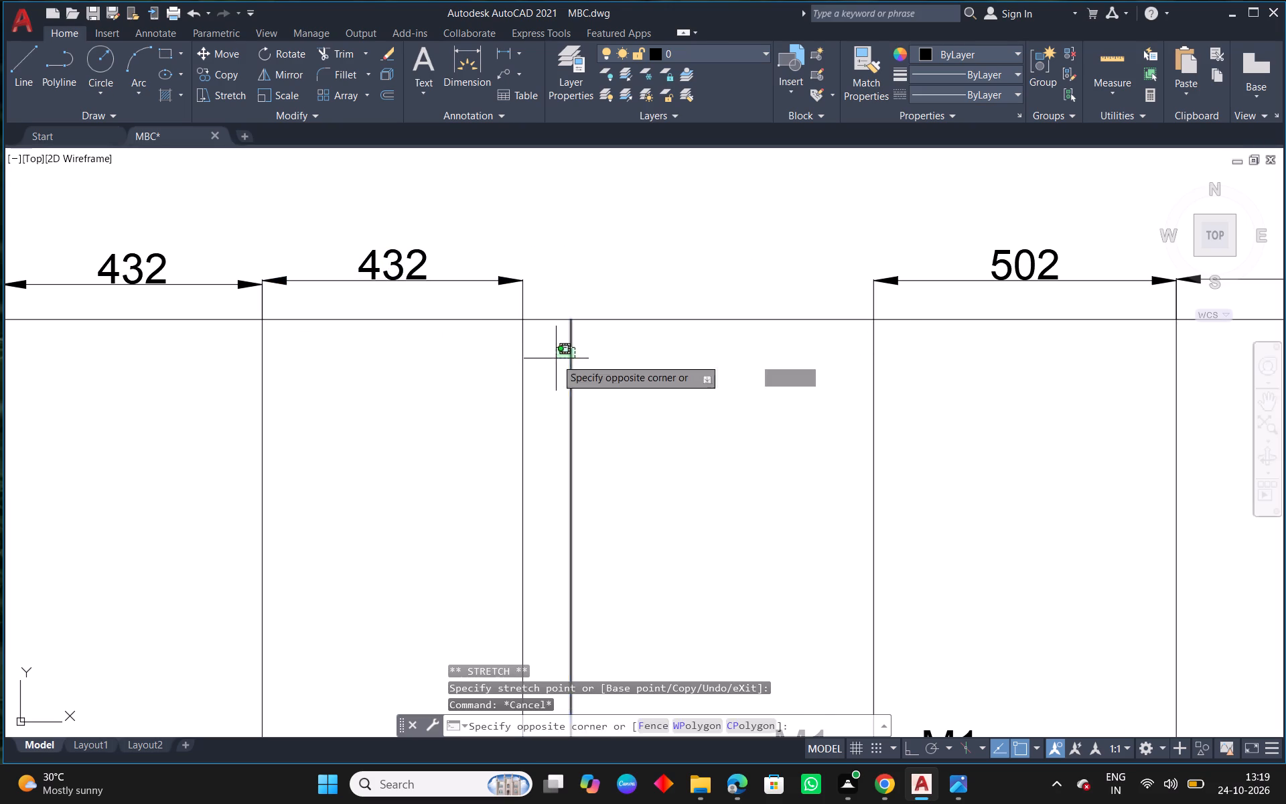
left_click(556, 358)
key("Delete")
Erase all remaining old loft dividers beyond the second 432 loft, together with the upper M1 label among them.
scroll(721, 334, "down", 3)
middle_click_drag(932, 376, 829, 372)
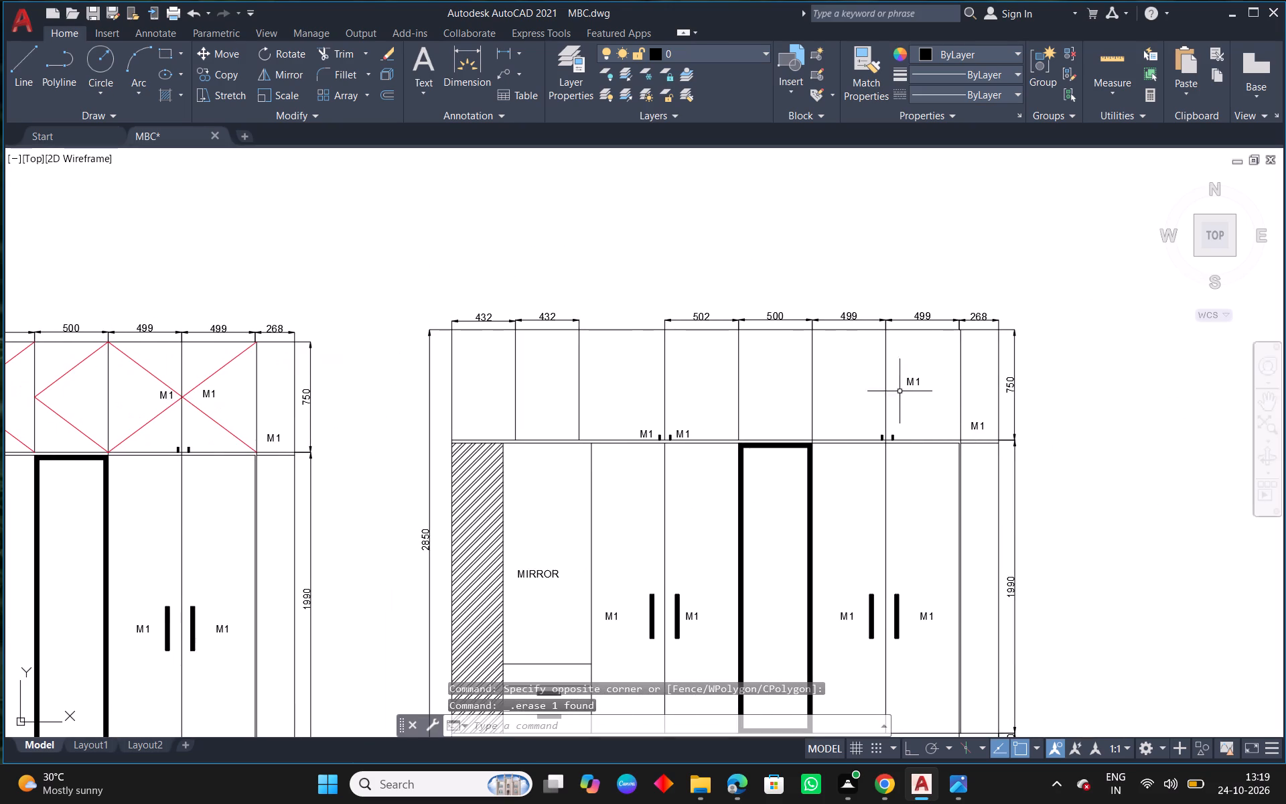
scroll(984, 392, "up", 1)
left_click_drag(981, 383, 960, 383)
left_click(419, 358)
key("Delete")
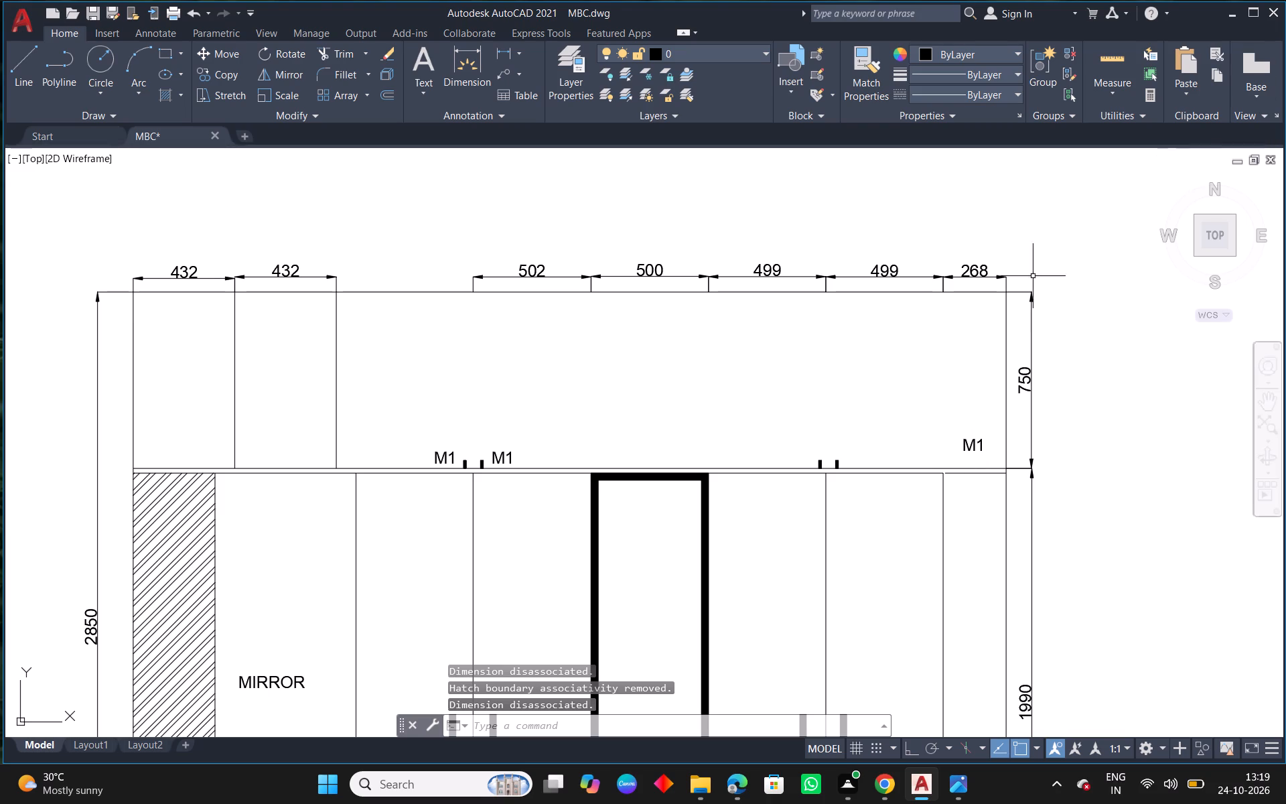
Erase the pair of M1 labels and the handle marks between them at the bottom of the middle lofts.
middle_click_drag(861, 635, 951, 549)
scroll(558, 407, "up", 2)
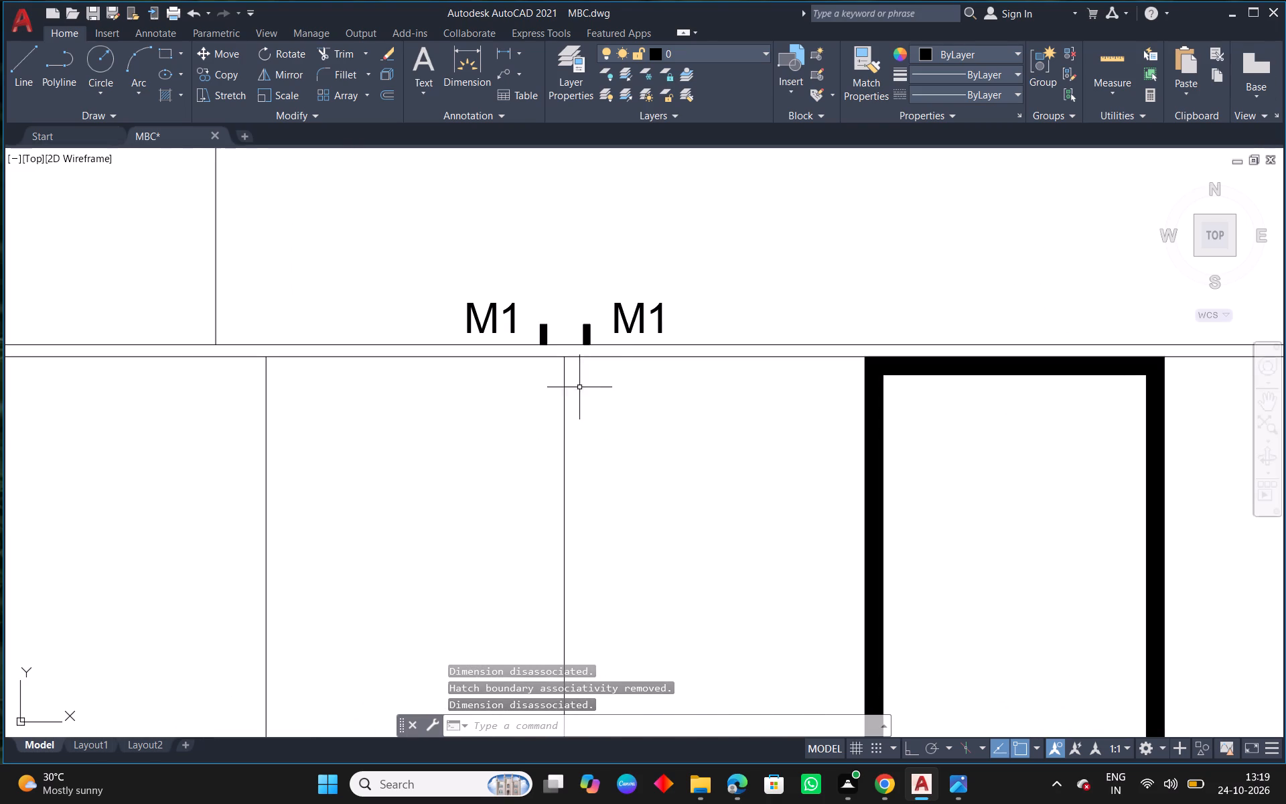
left_click_drag(678, 241, 681, 259)
left_click(474, 332)
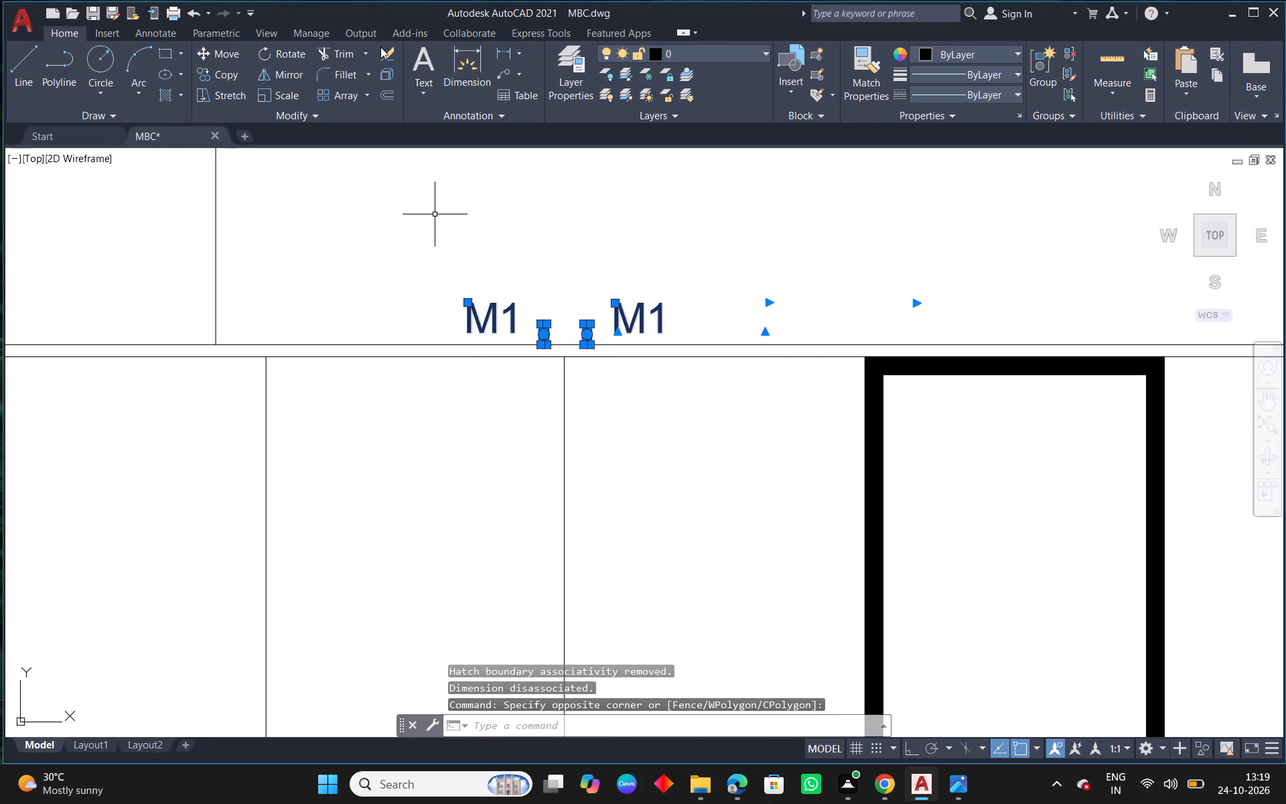
left_click(384, 52)
Erase the last M1 loft label and the remaining pair of loft handle marks near the 268-wide end bay.
scroll(607, 251, "down", 1)
middle_click_drag(1285, 525, 1281, 522)
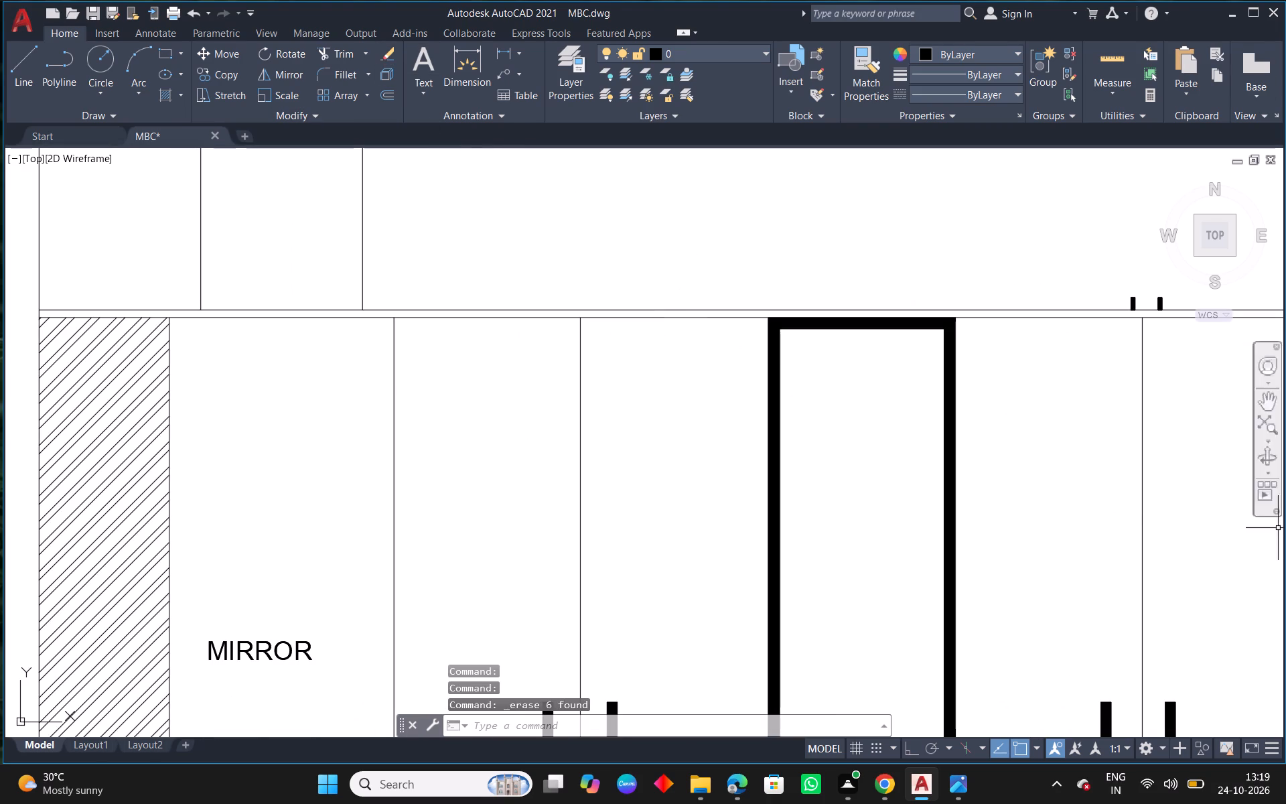
middle_click_drag(1281, 522, 857, 568)
middle_click_drag(1178, 626, 856, 628)
middle_click_drag(1250, 620, 918, 586)
scroll(713, 225, "up", 1)
left_click_drag(743, 211, 737, 217)
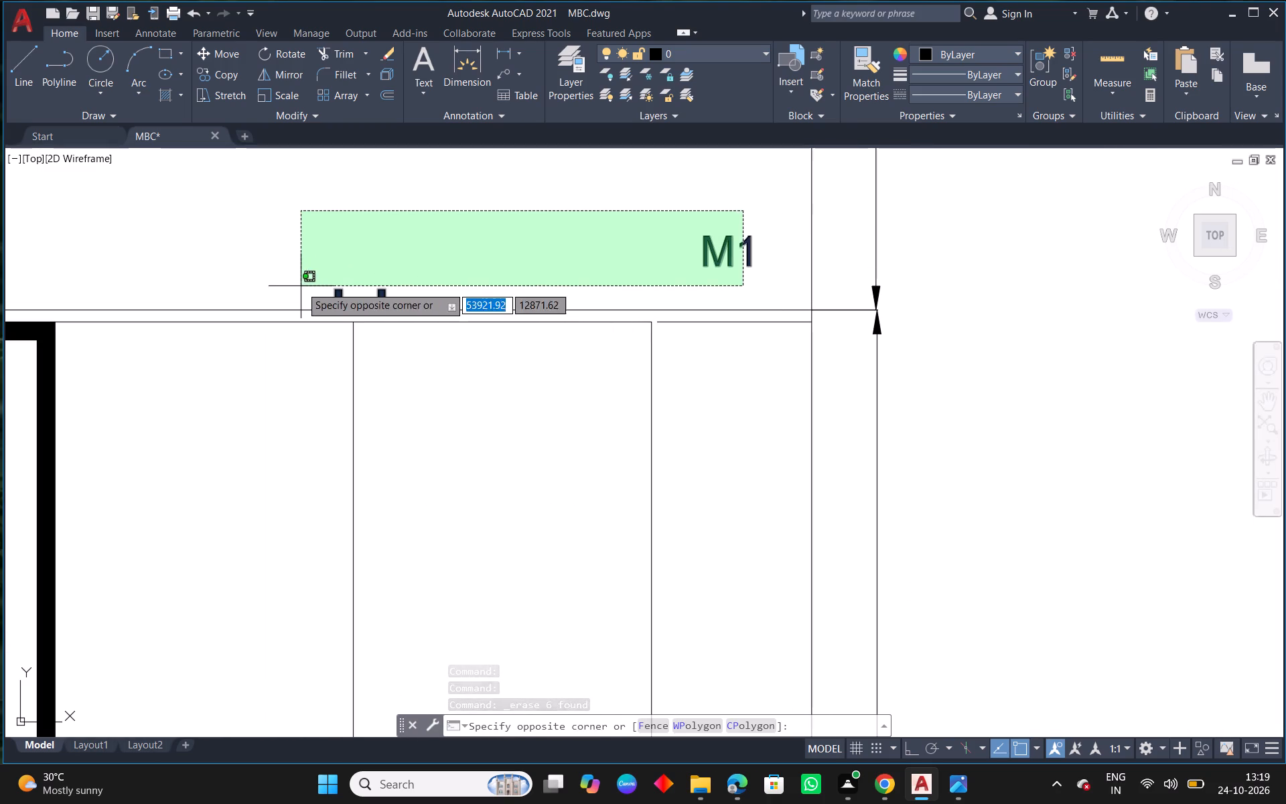
left_click(300, 293)
left_click(384, 49)
key("Escape")
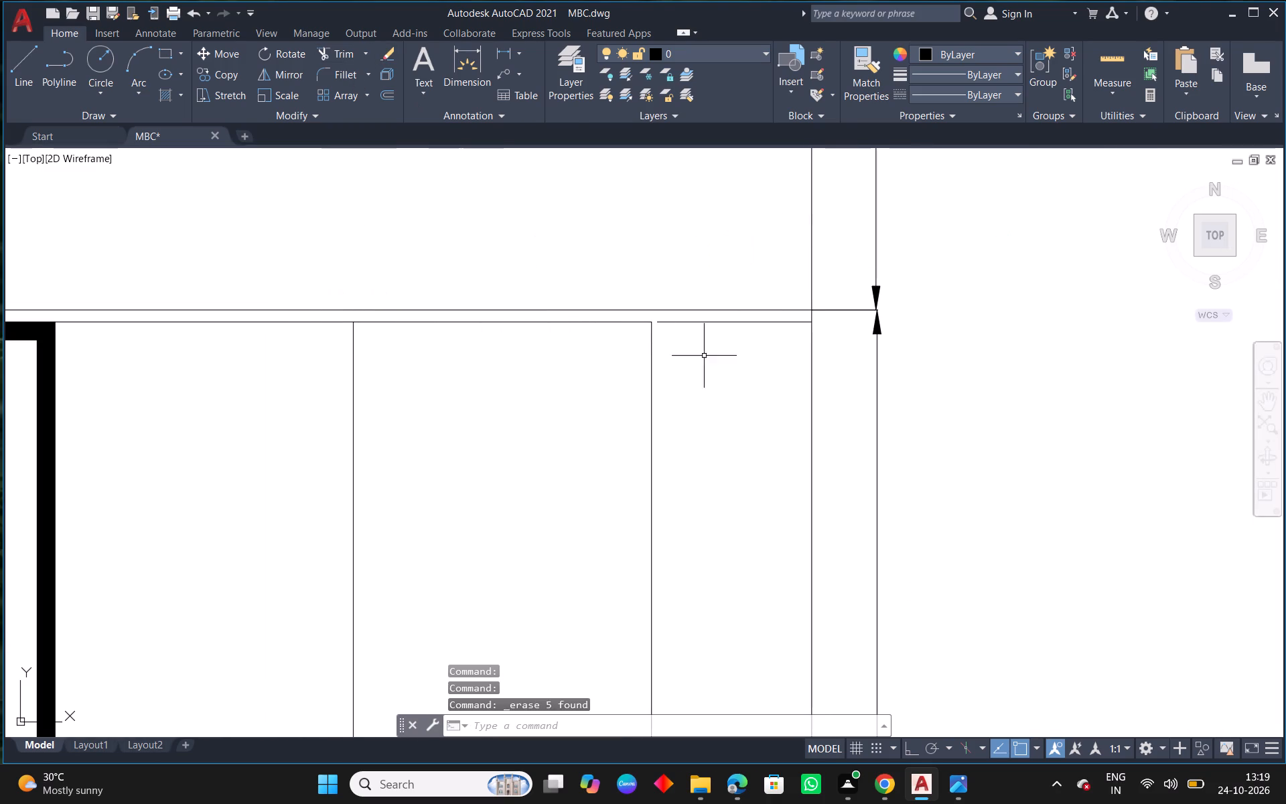
Erase the short horizontal line just below the loft in the 268-wide end bay.
left_click(689, 321)
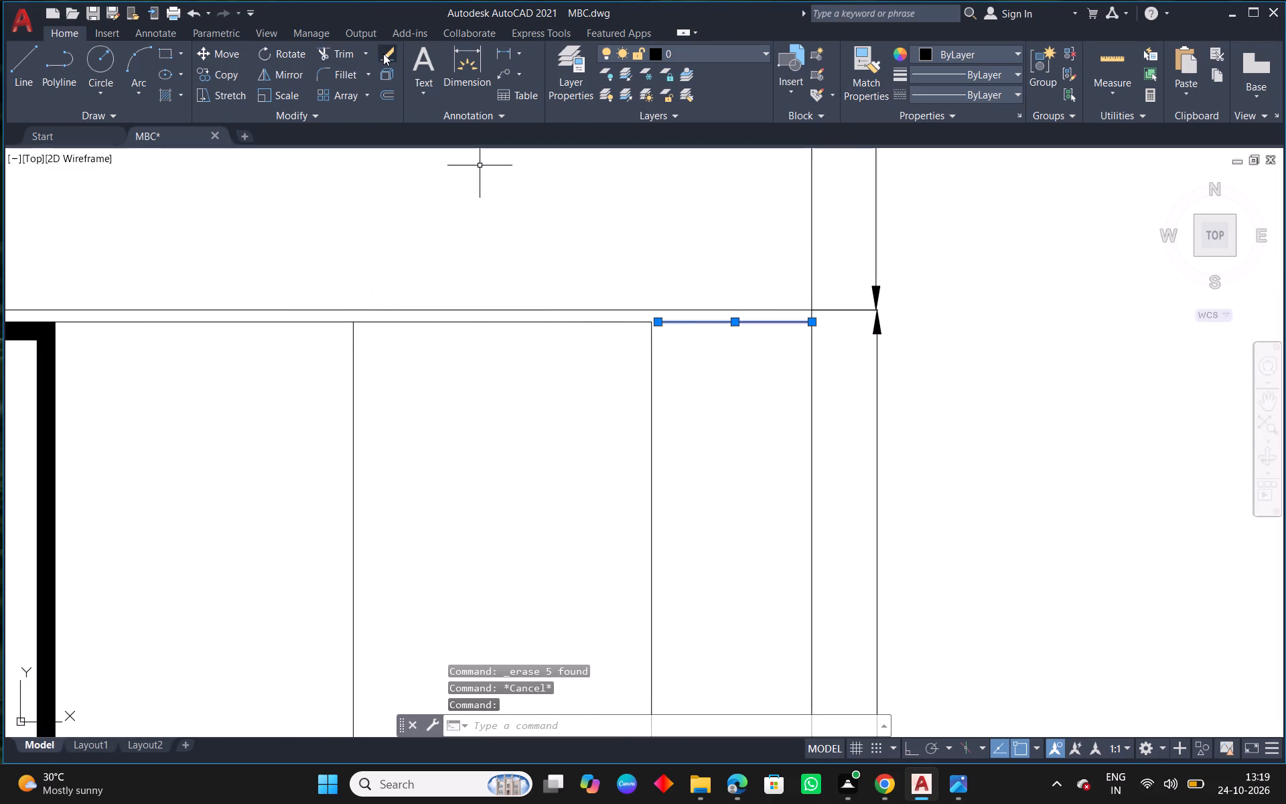
left_click(383, 54)
key("Escape")
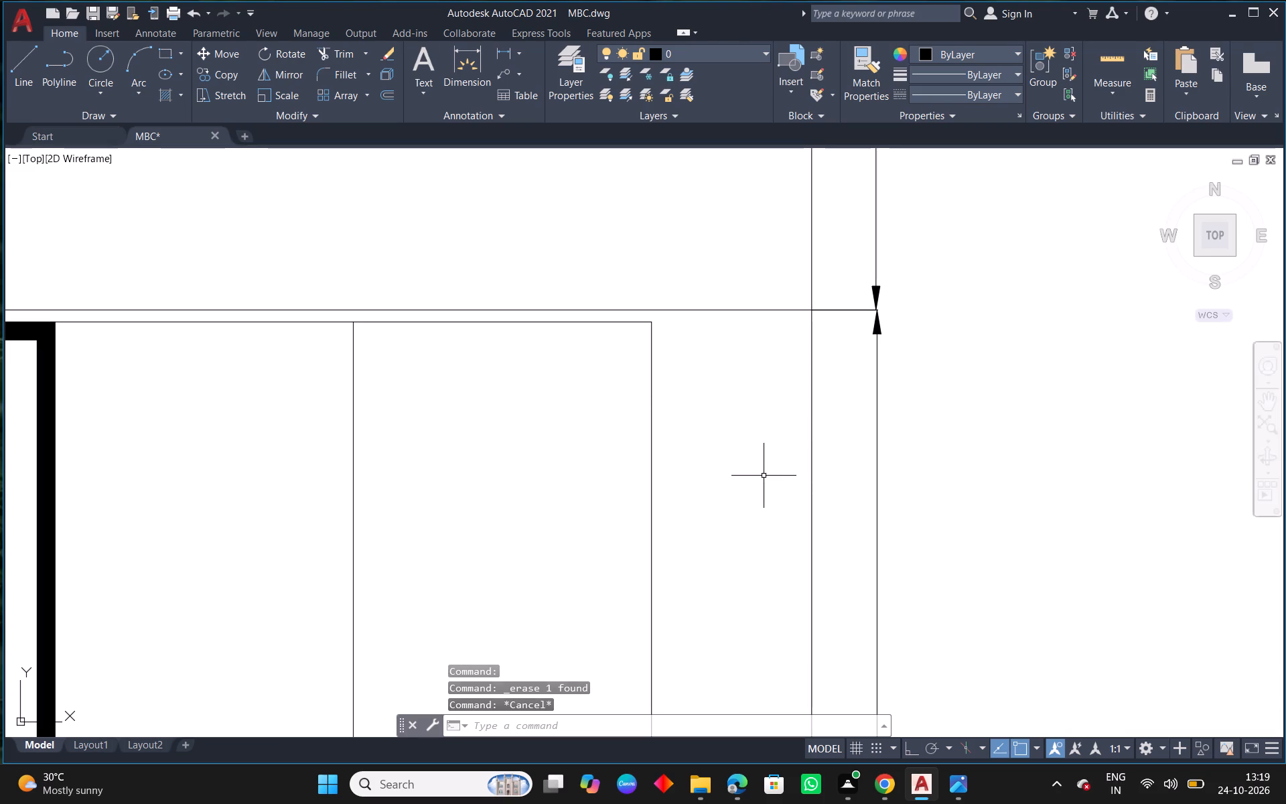
Examine the reference inner view for the width of the loft following the two 432 lofts.
scroll(876, 515, "down", 4)
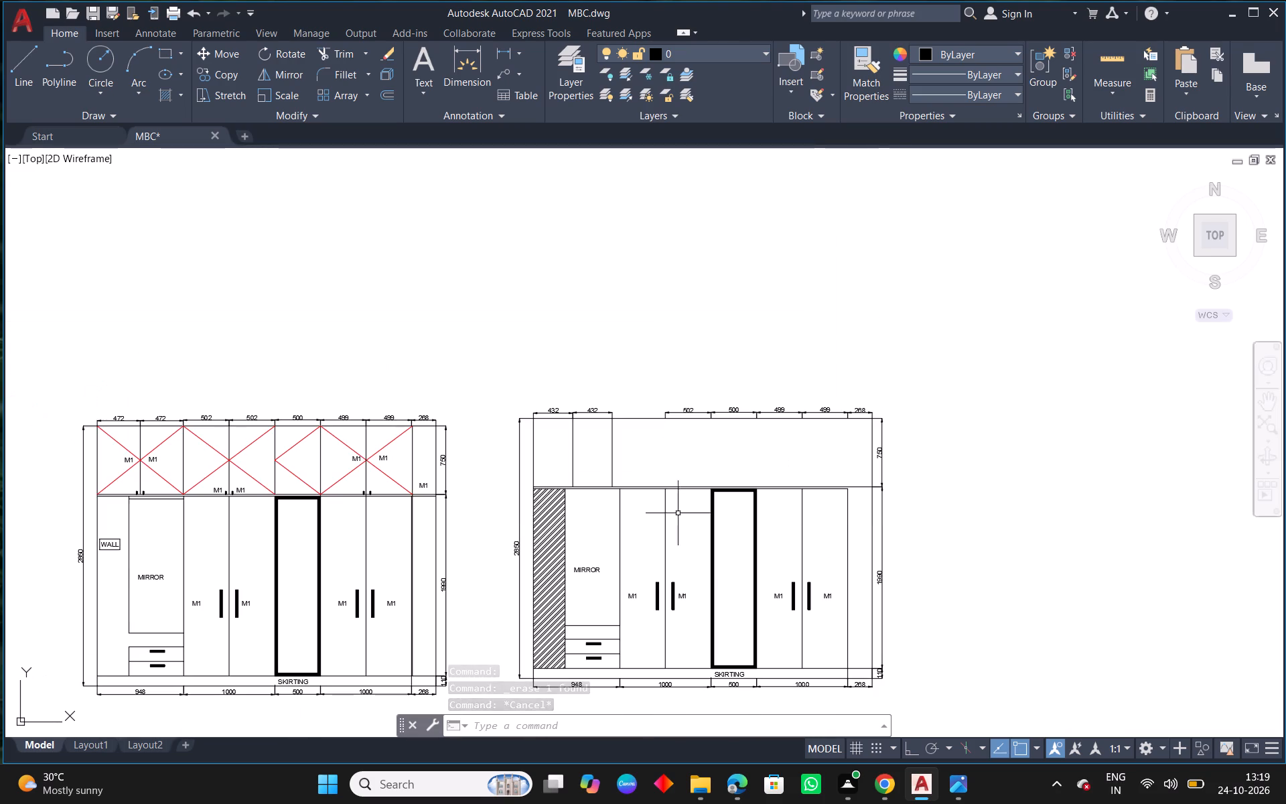
scroll(656, 454, "up", 1)
scroll(607, 460, "down", 4)
middle_click_drag(922, 393, 484, 532)
scroll(483, 535, "down", 2)
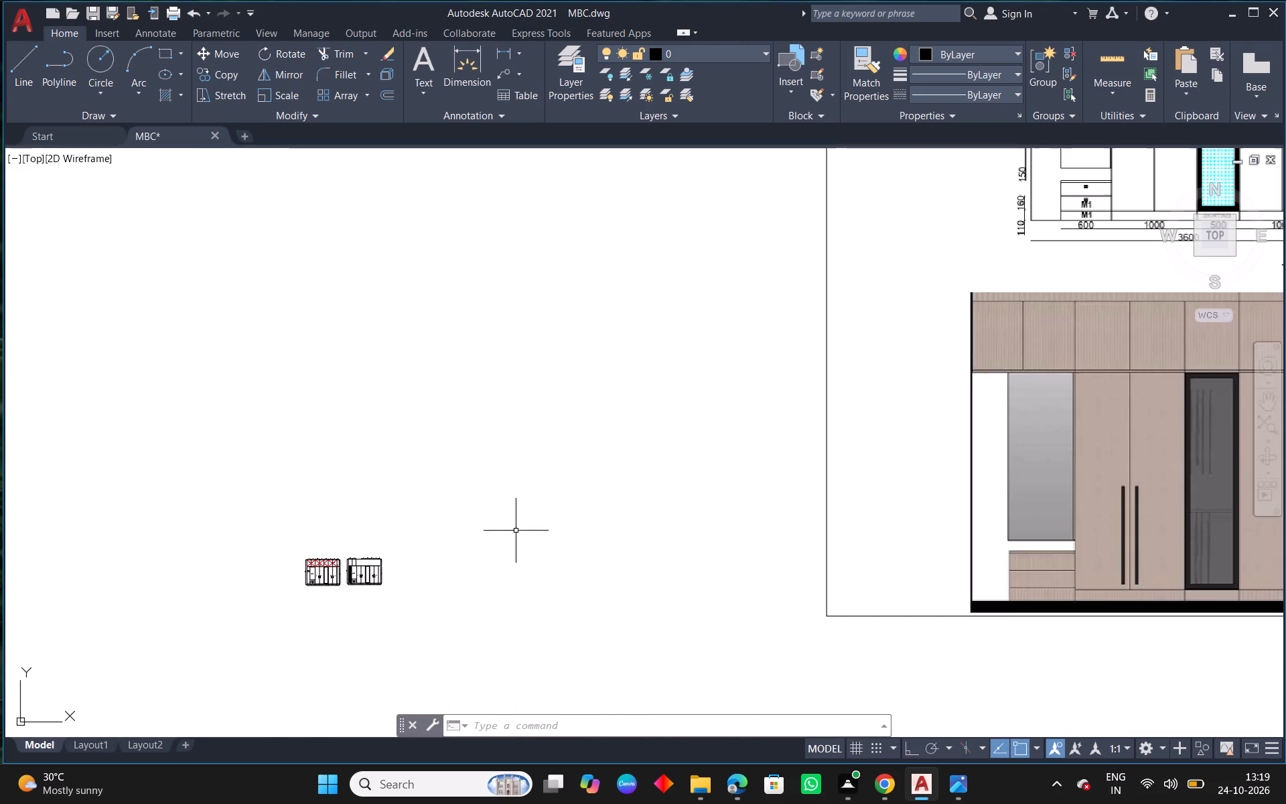
middle_click_drag(786, 391, 438, 563)
middle_click_drag(950, 357, 576, 497)
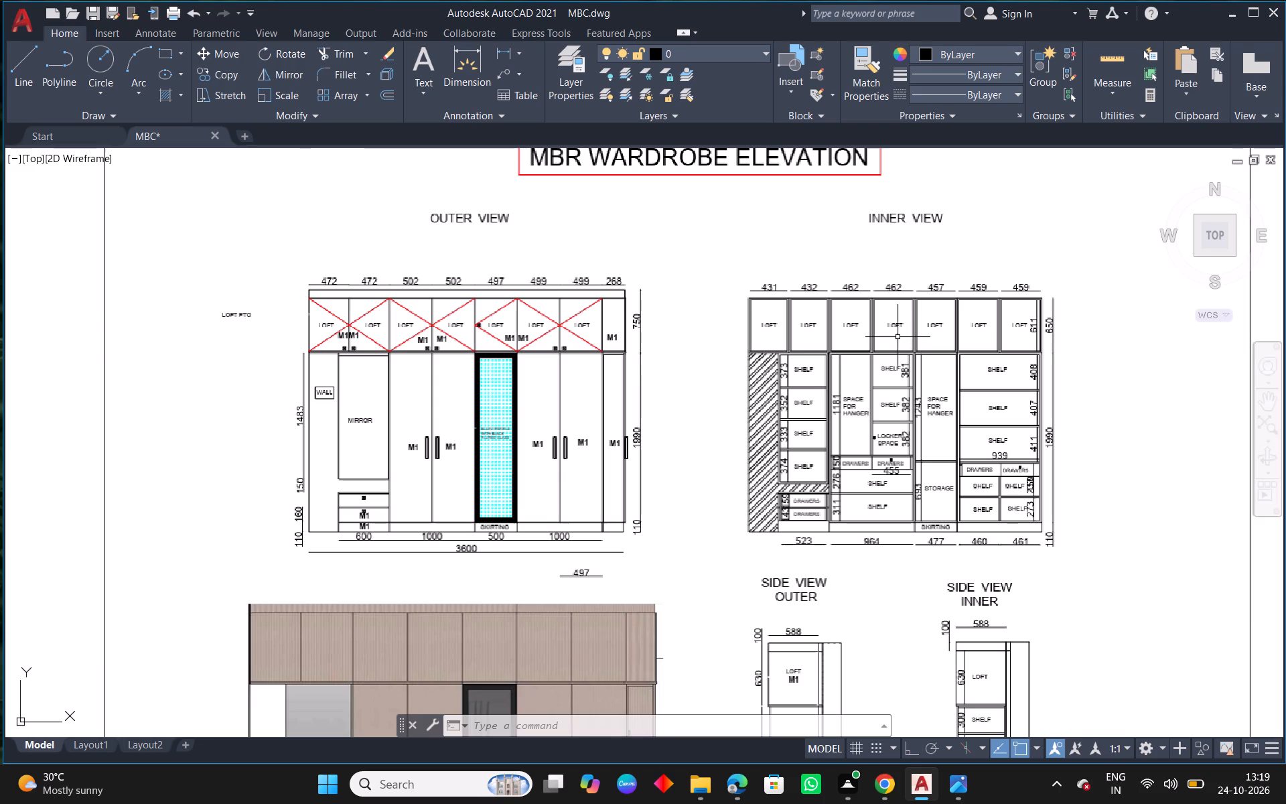
middle_click_drag(606, 435, 1068, 241)
Offset the divider ending the second 432 loft by 462 towards the empty loft area, forming the third loft's far divider.
middle_click_drag(455, 521, 693, 438)
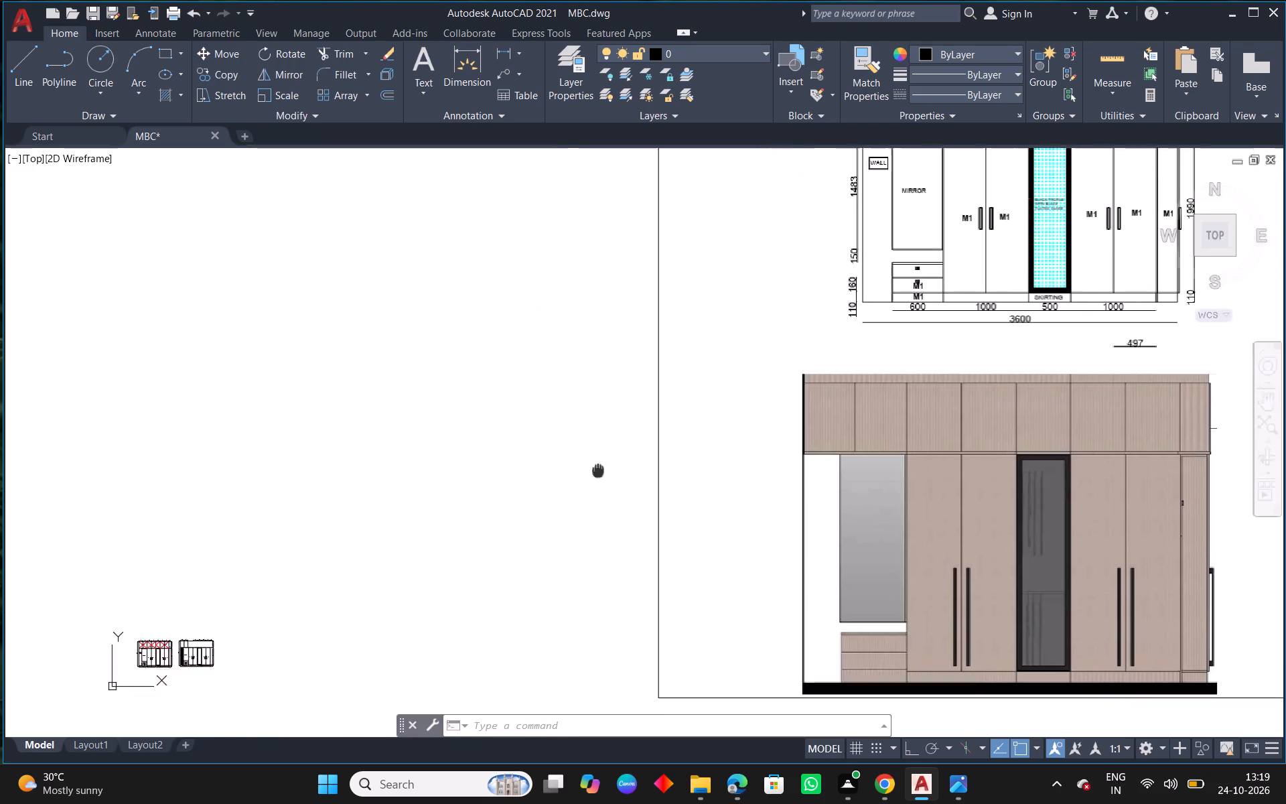
middle_click_drag(693, 438, 896, 317)
scroll(589, 508, "up", 3)
scroll(399, 354, "up", 4)
middle_click_drag(455, 450, 585, 385)
key("Escape")
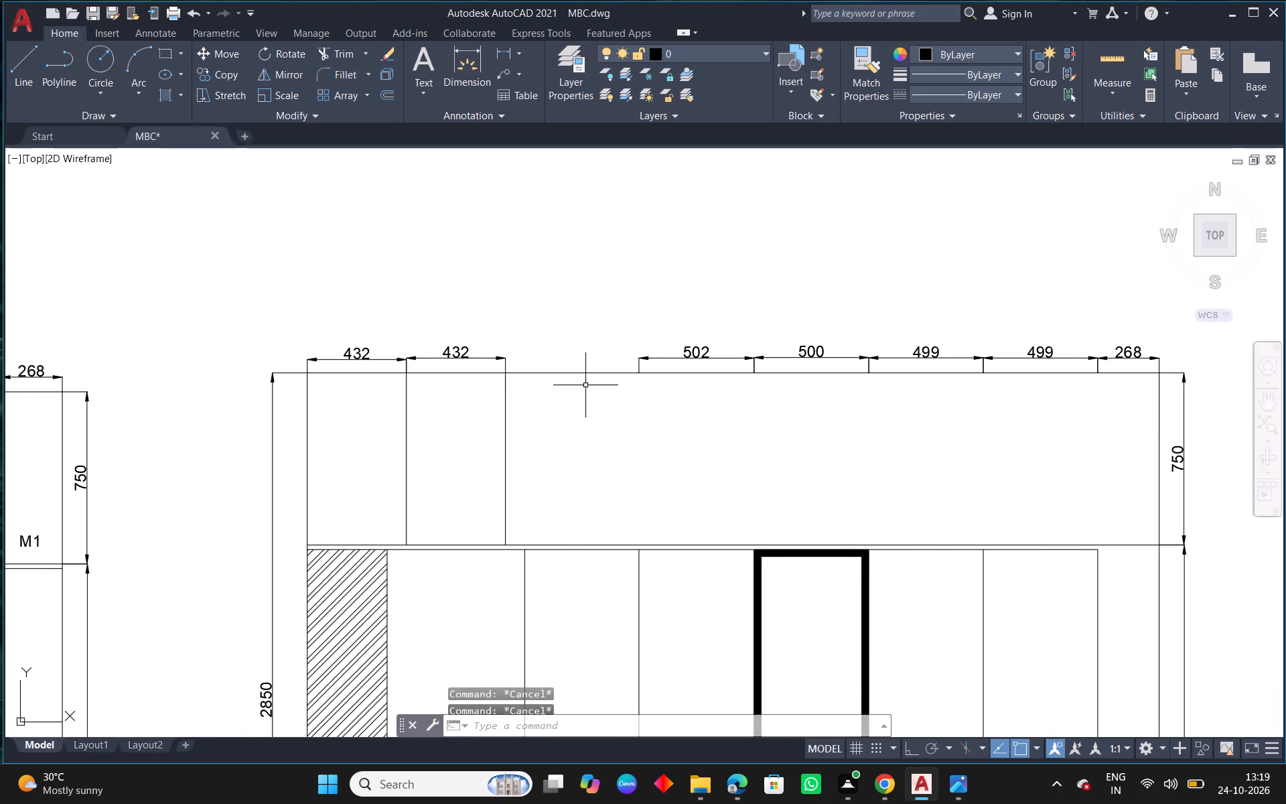
type("O 462")
key("Return")
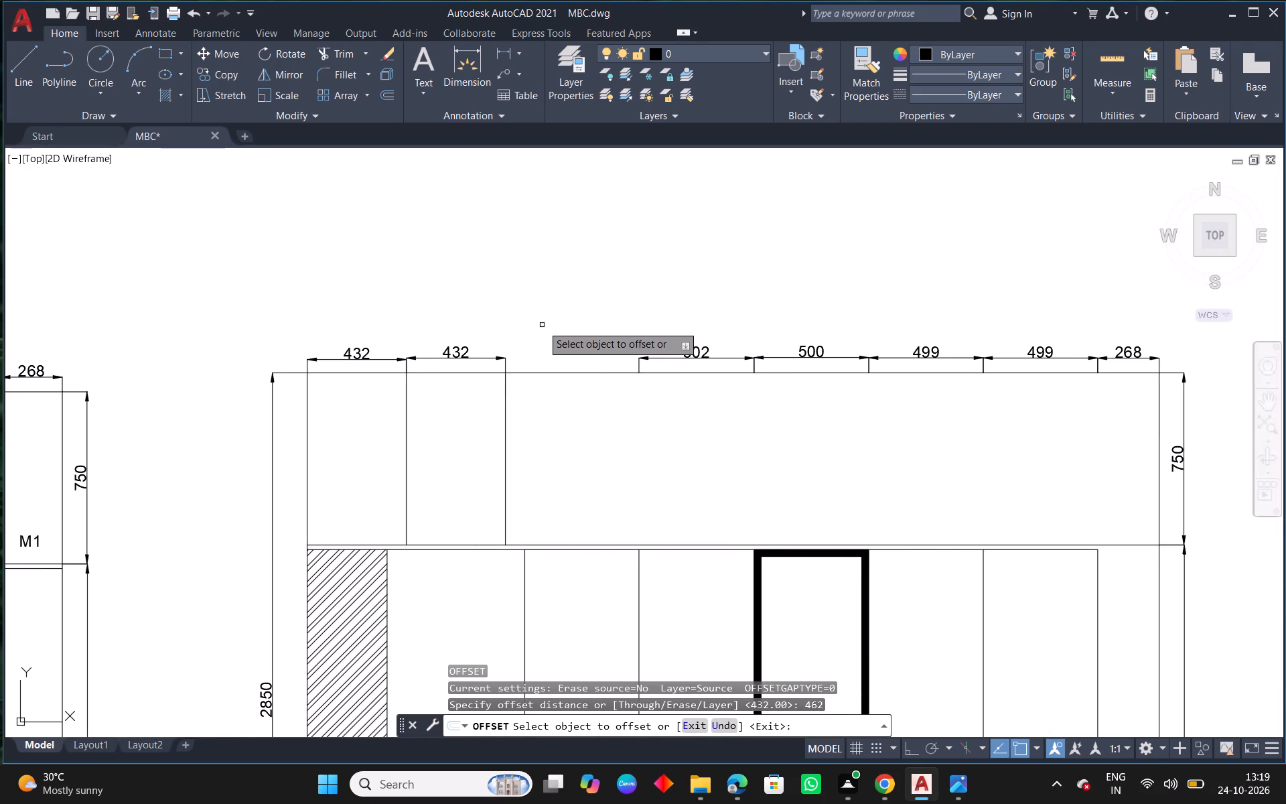
left_click(507, 421)
left_click(642, 414)
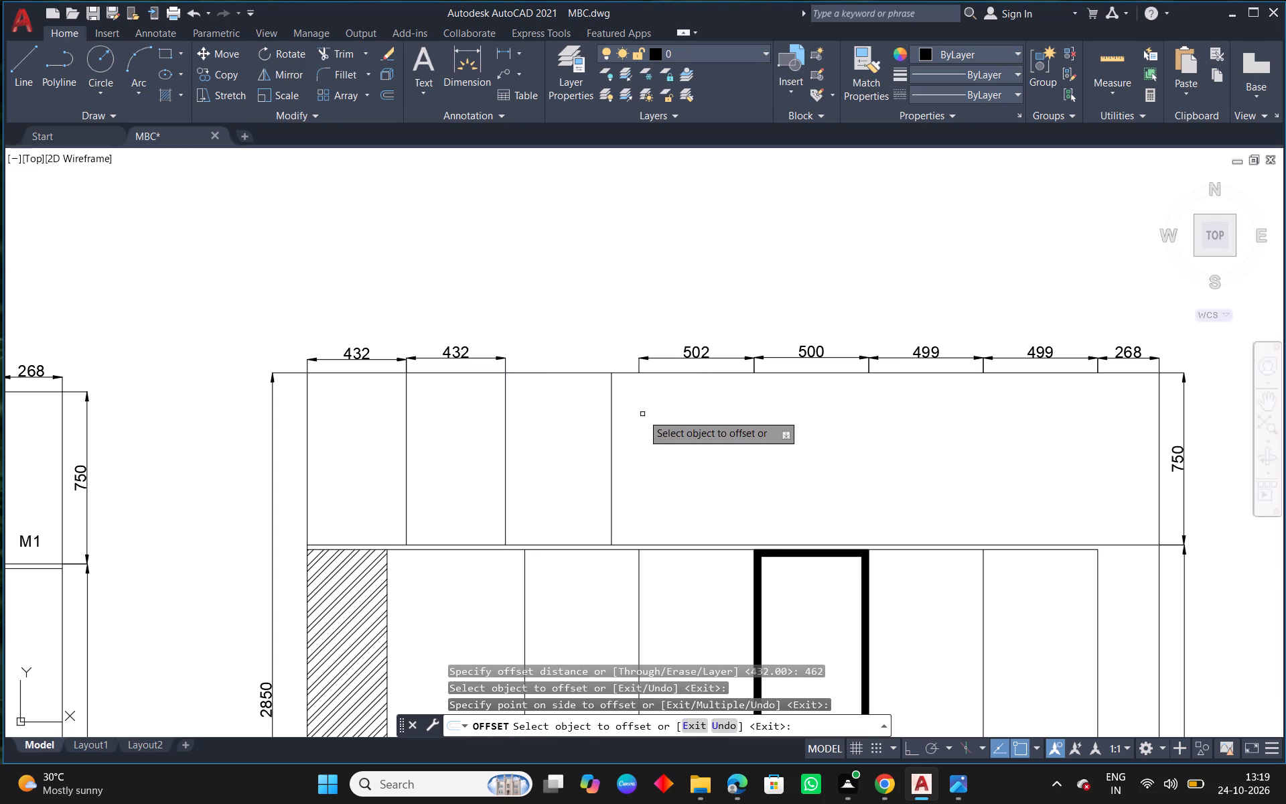
key("Escape")
Stretch both ends of the 502 loft dimension so that it spans the new 462-wide third loft.
scroll(678, 354, "up", 1)
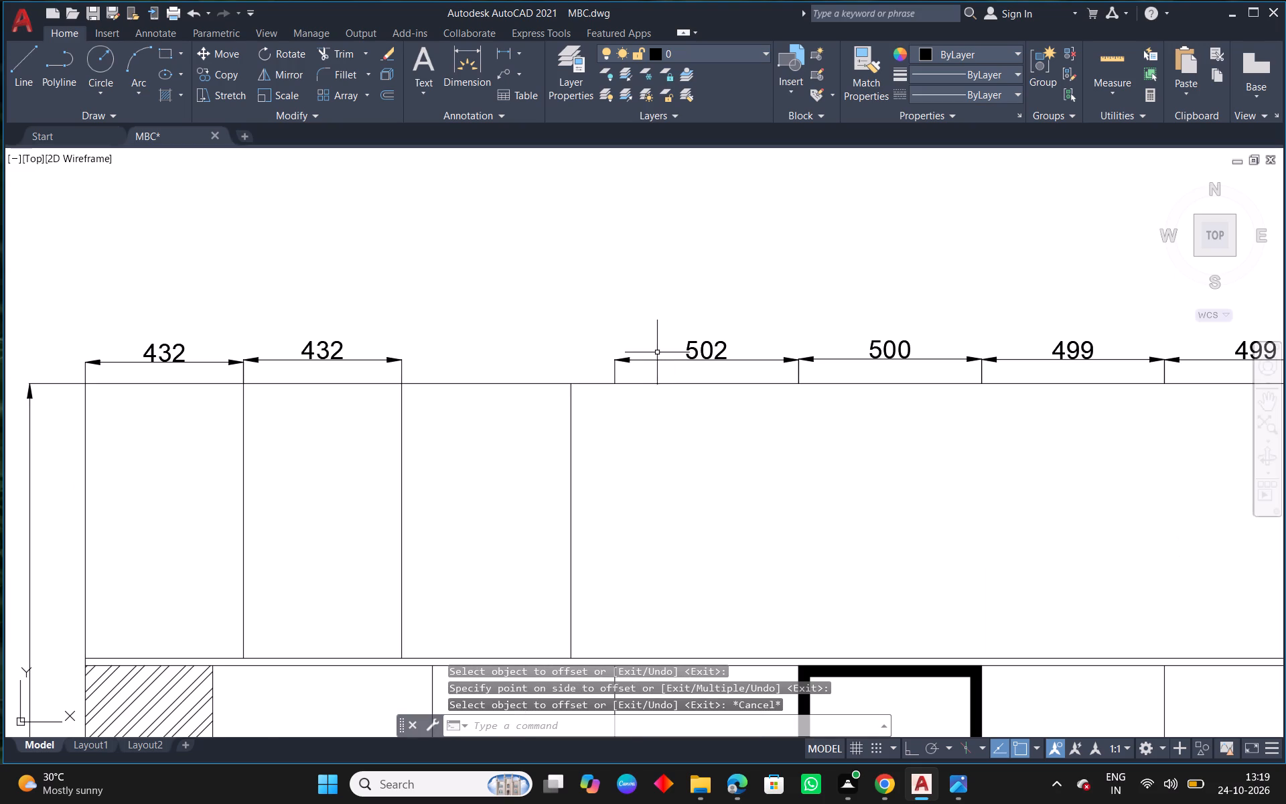
left_click(652, 359)
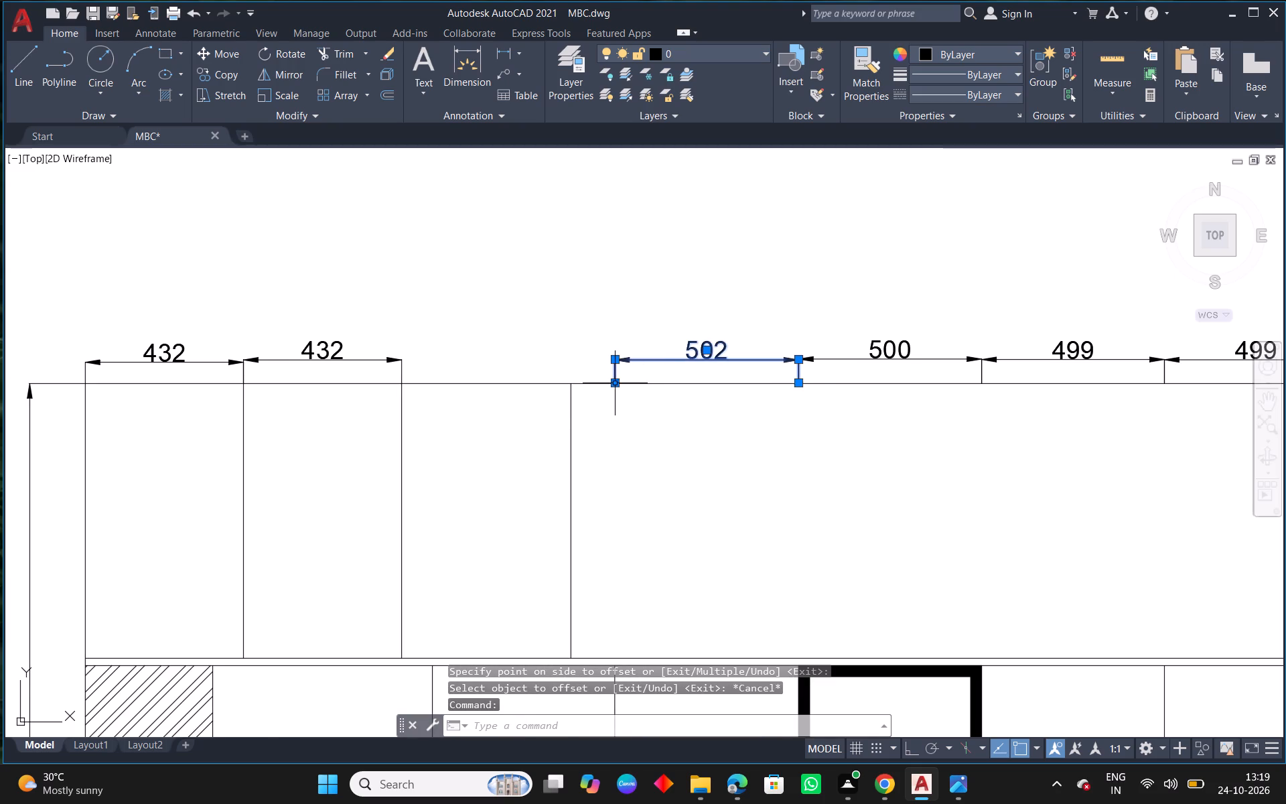
left_click(614, 386)
left_click(397, 383)
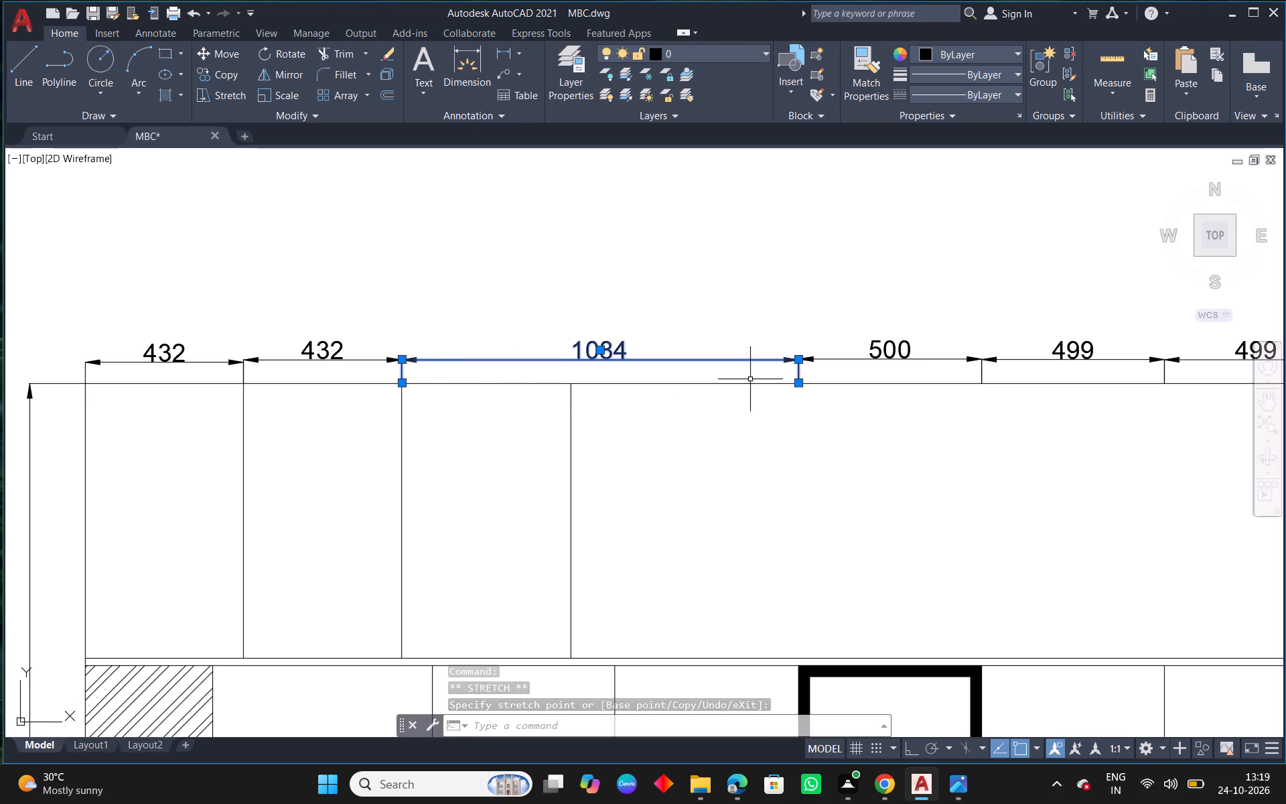
left_click(798, 384)
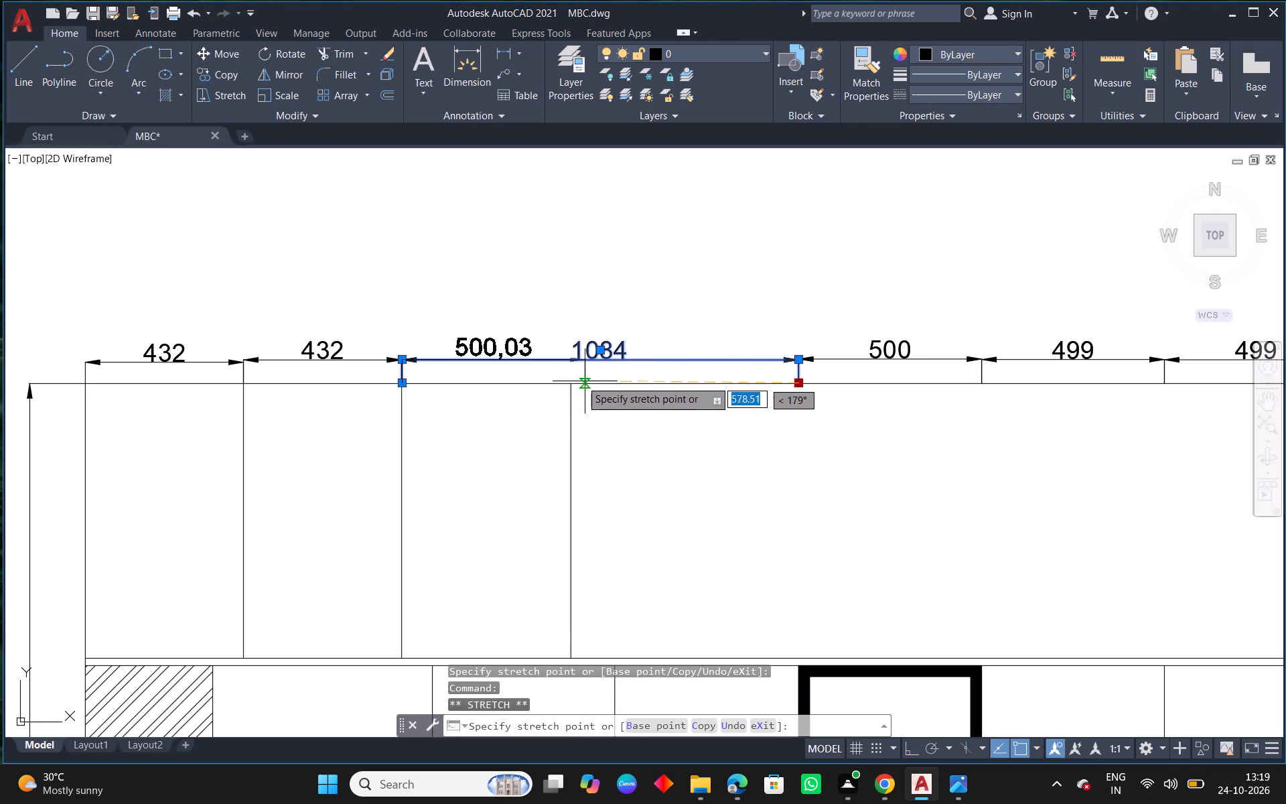
left_click(573, 384)
key("Escape")
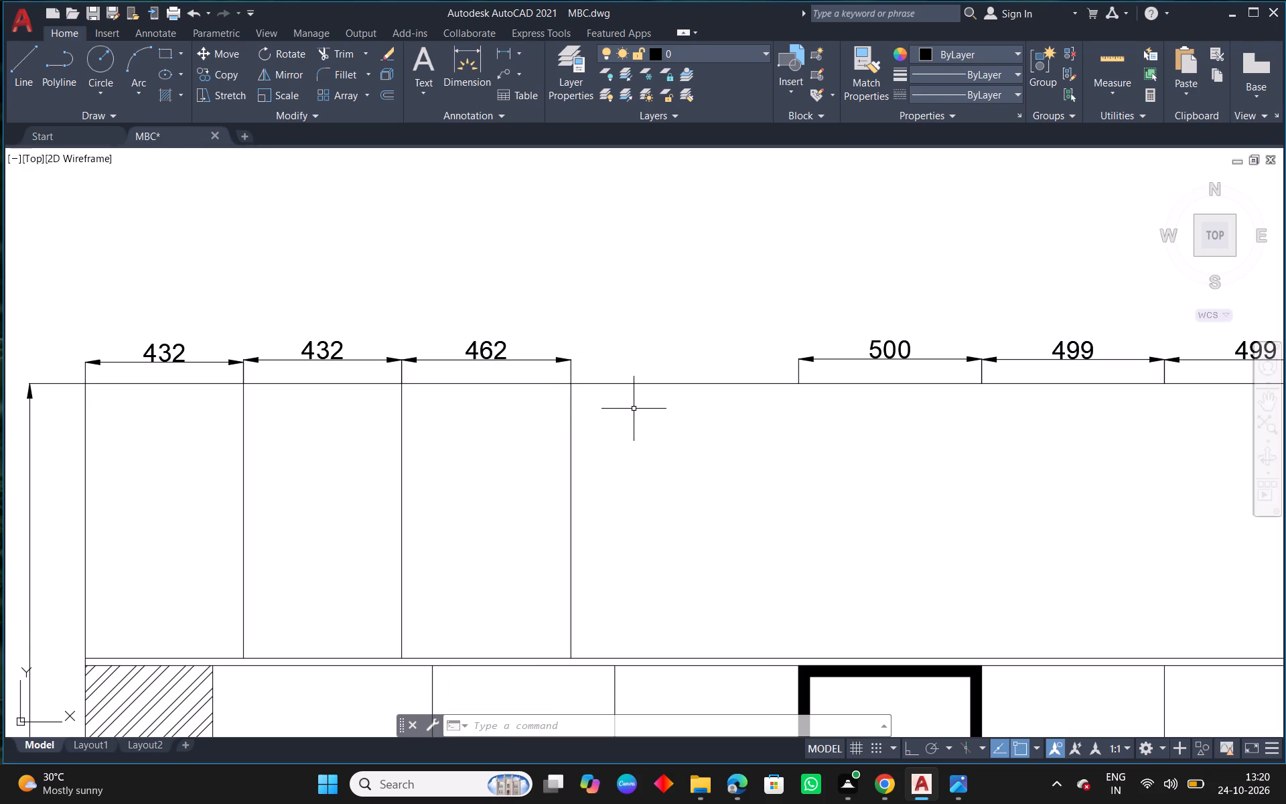
key("Escape")
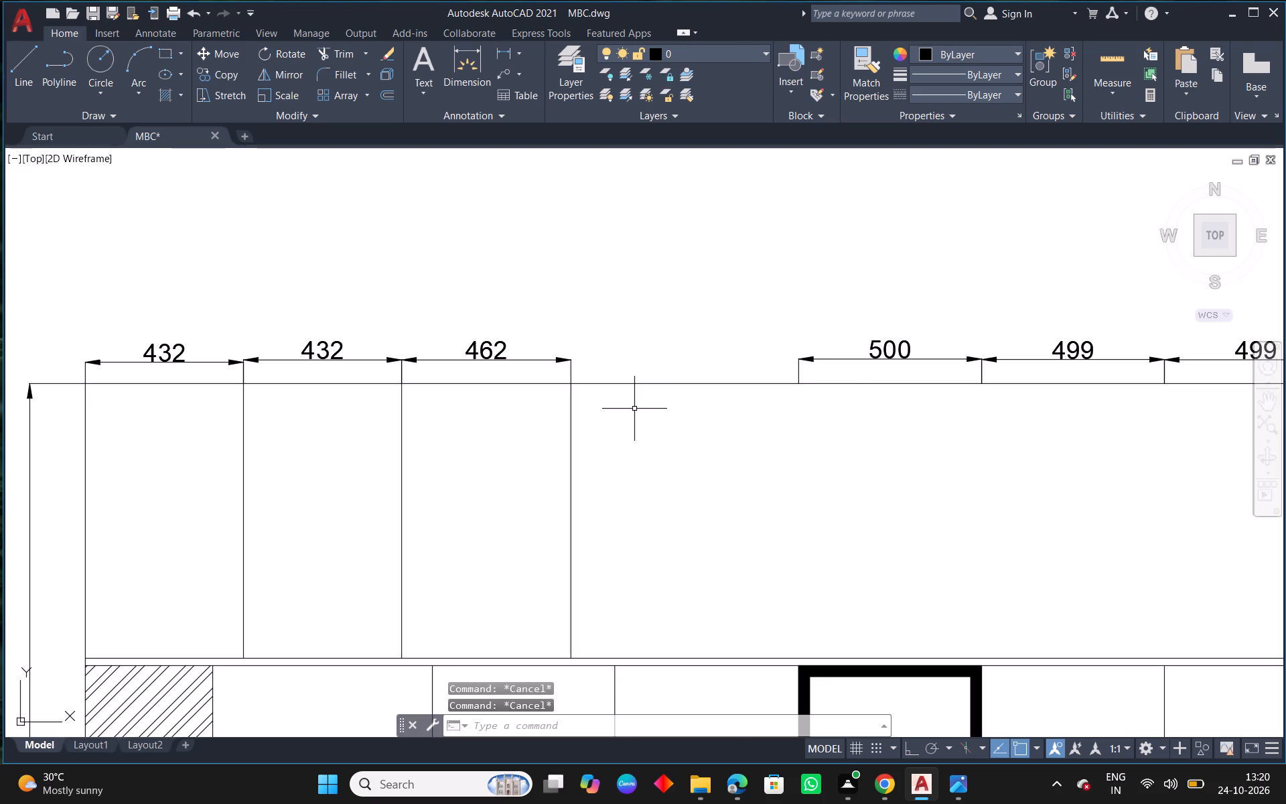
Examine the loft widths above the reference inner view to find the fourth loft's width.
scroll(630, 443, "down", 1)
middle_click_drag(792, 509, 664, 439)
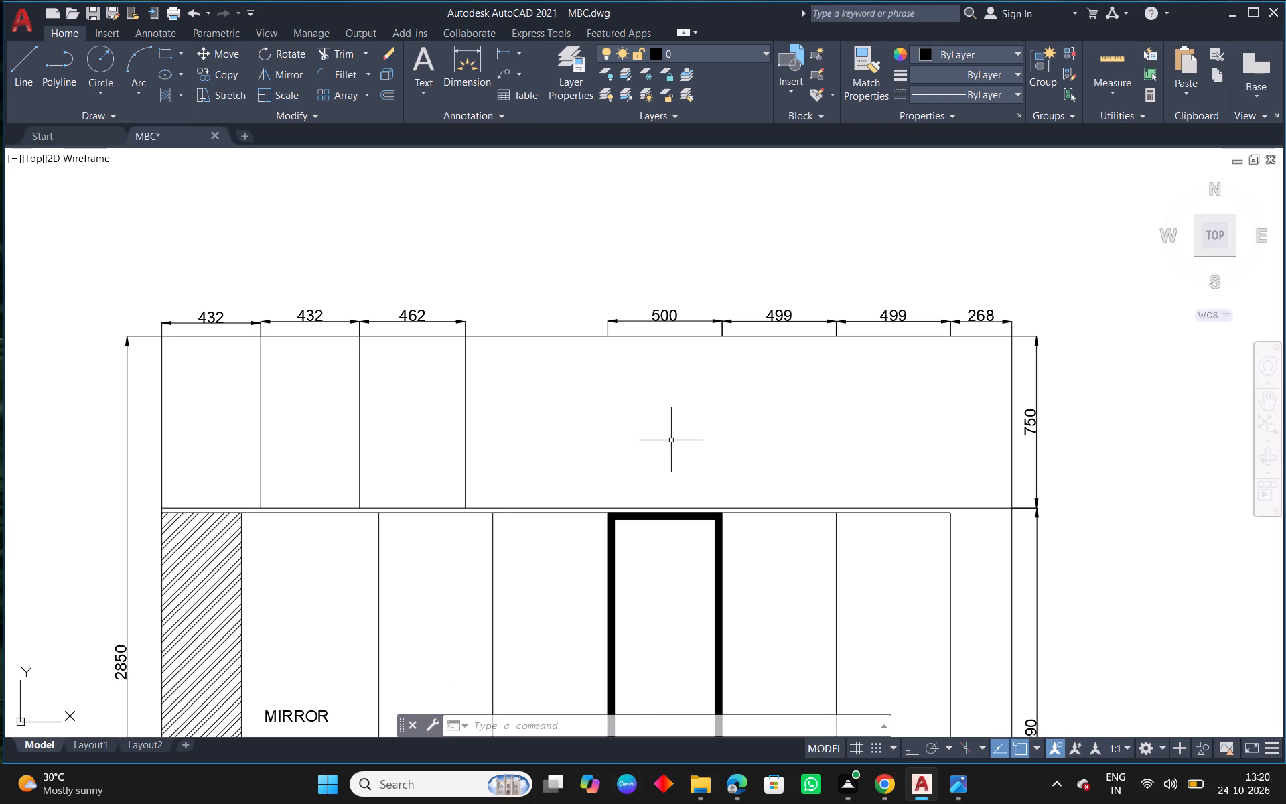
scroll(688, 453, "down", 1)
middle_click_drag(867, 505, 623, 447)
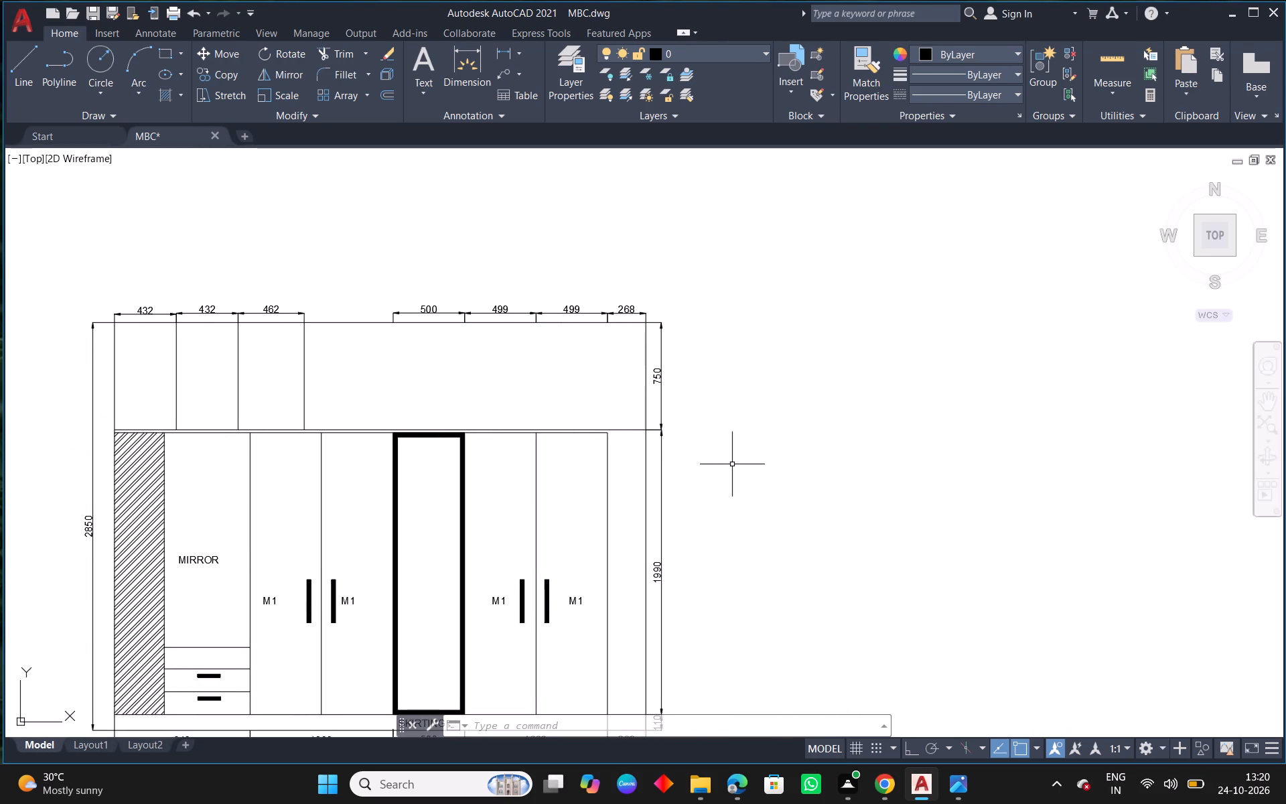
middle_click_drag(839, 465, 620, 505)
scroll(620, 505, "down", 1)
scroll(664, 446, "down", 2)
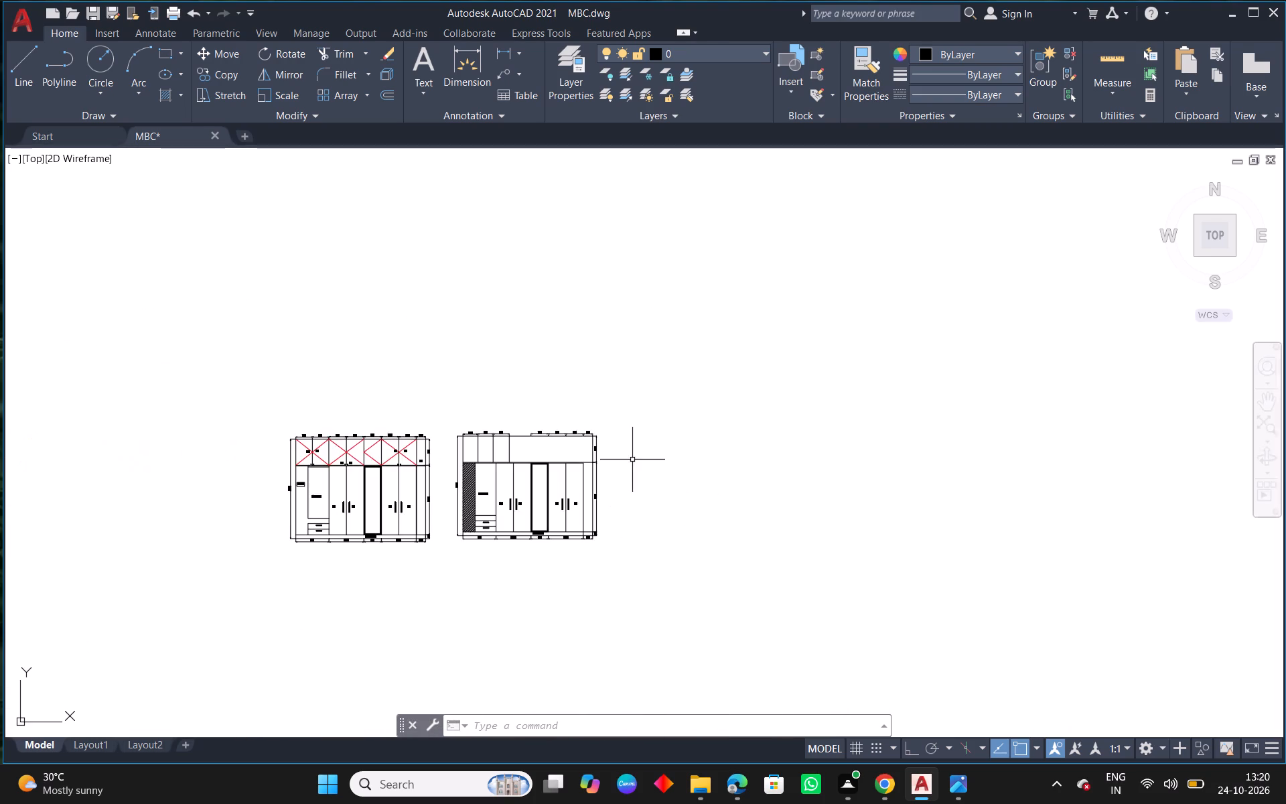
middle_click_drag(849, 399, 617, 498)
scroll(613, 501, "down", 2)
scroll(807, 419, "down", 2)
middle_click_drag(928, 404, 528, 576)
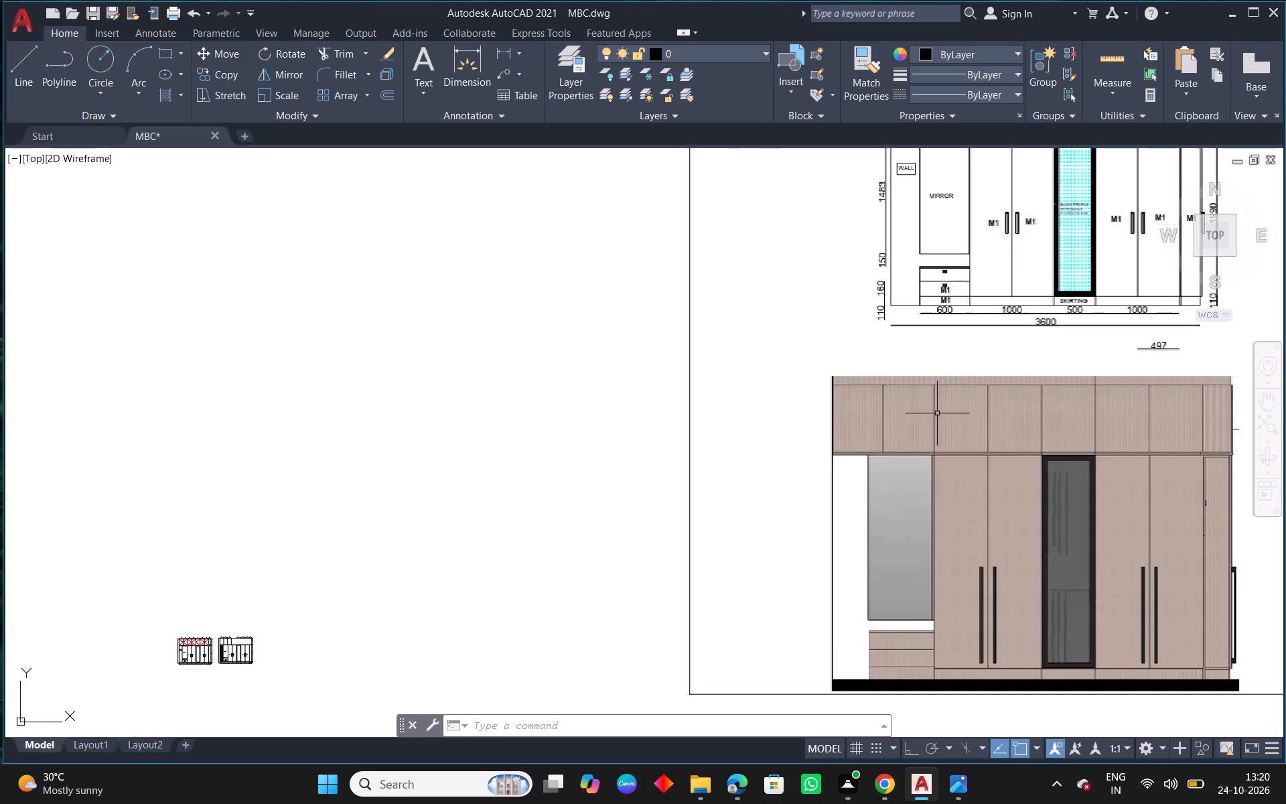
middle_click_drag(936, 410, 518, 625)
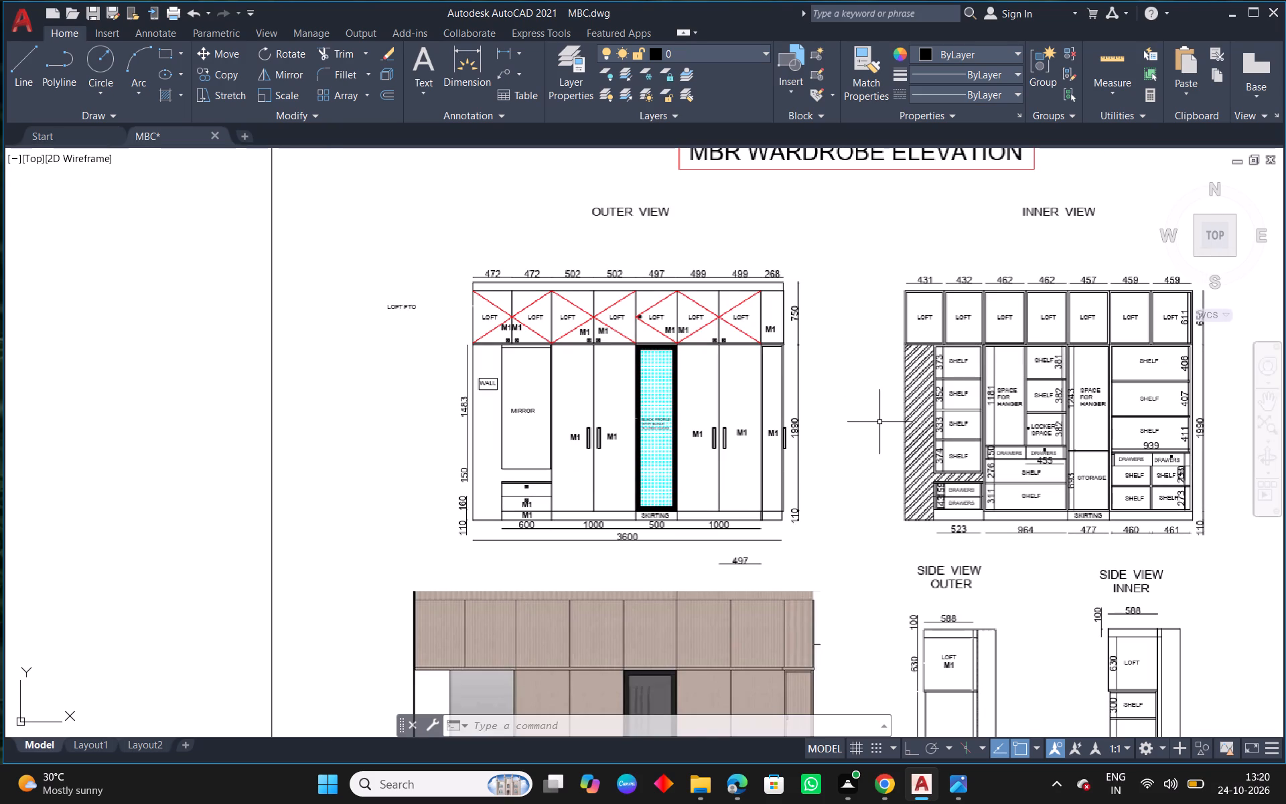
Offset the third loft's far divider by 462 towards the empty loft area to create the fourth loft.
middle_click_drag(656, 516, 898, 377)
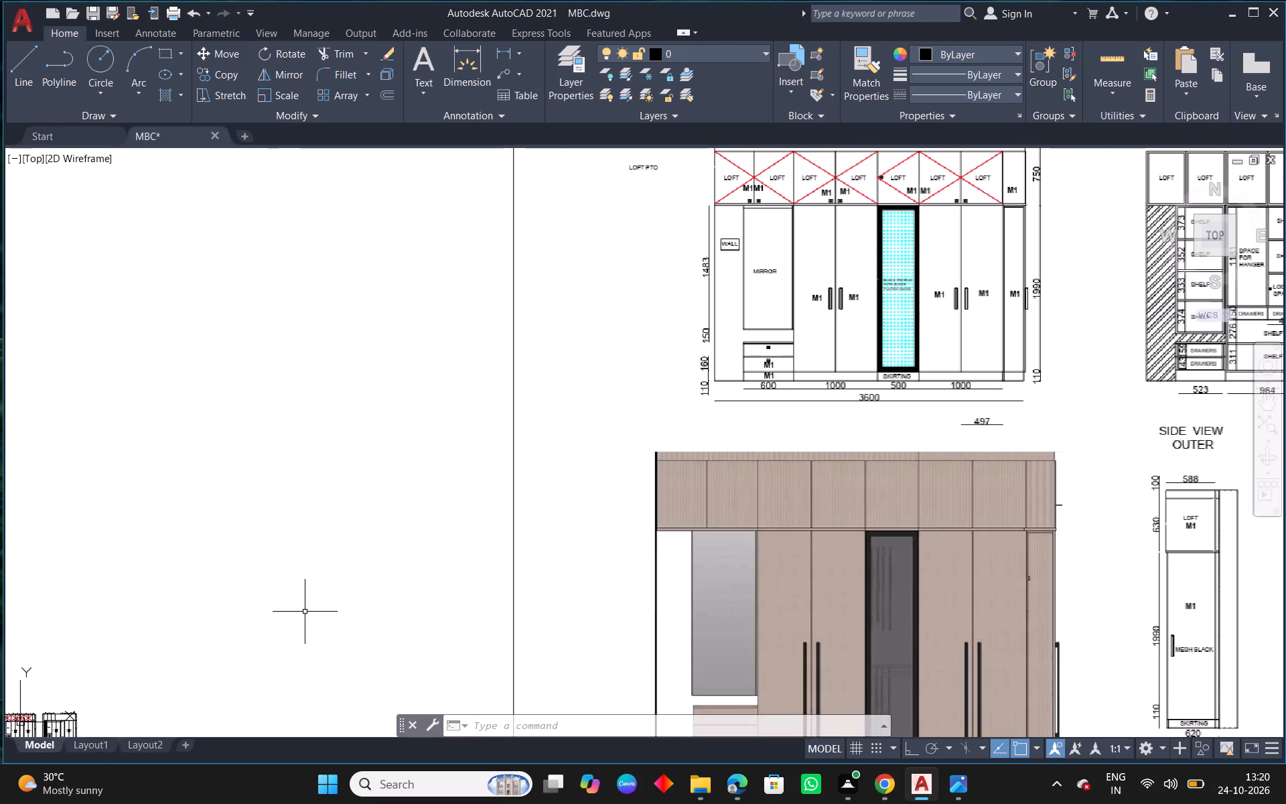
middle_click_drag(307, 610, 906, 427)
scroll(649, 561, "up", 2)
scroll(647, 488, "up", 4)
scroll(712, 527, "up", 2)
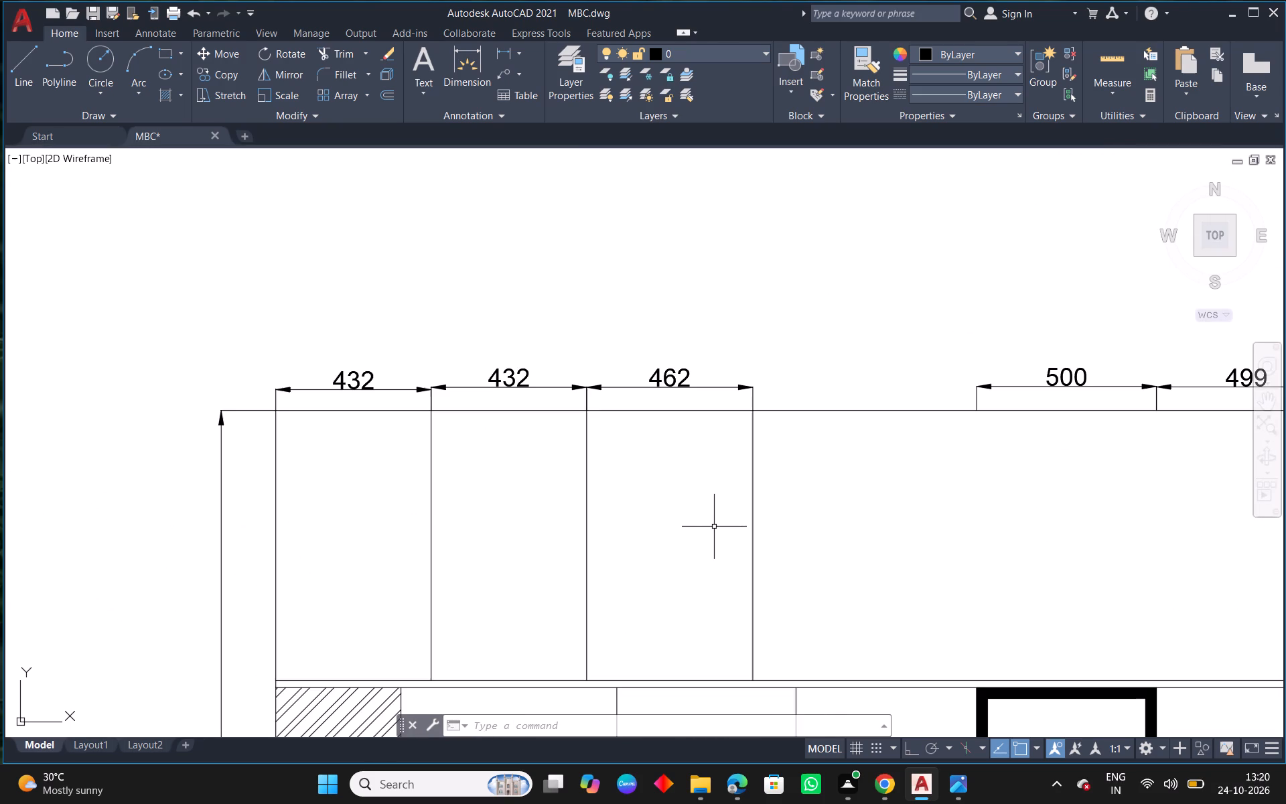
type("O 462")
key("Return")
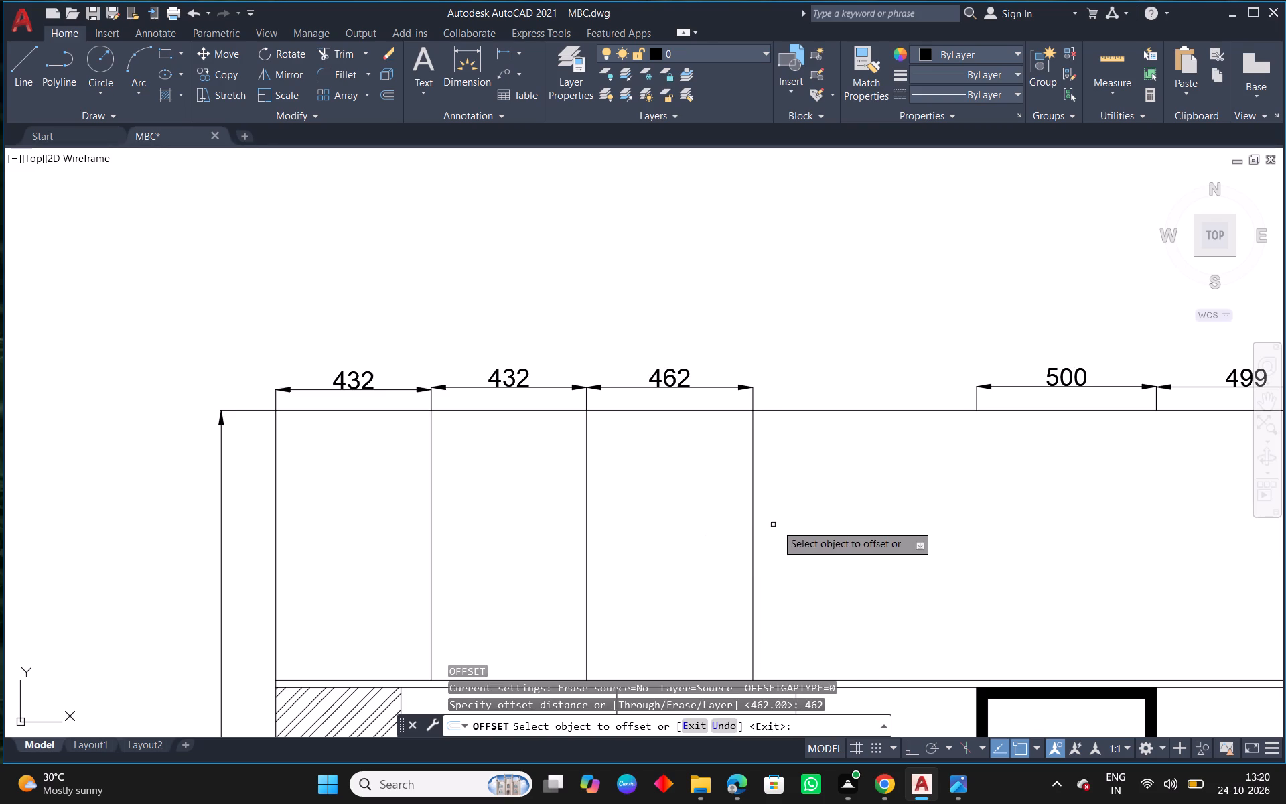
left_click_drag(753, 543, 788, 538)
left_click(893, 531)
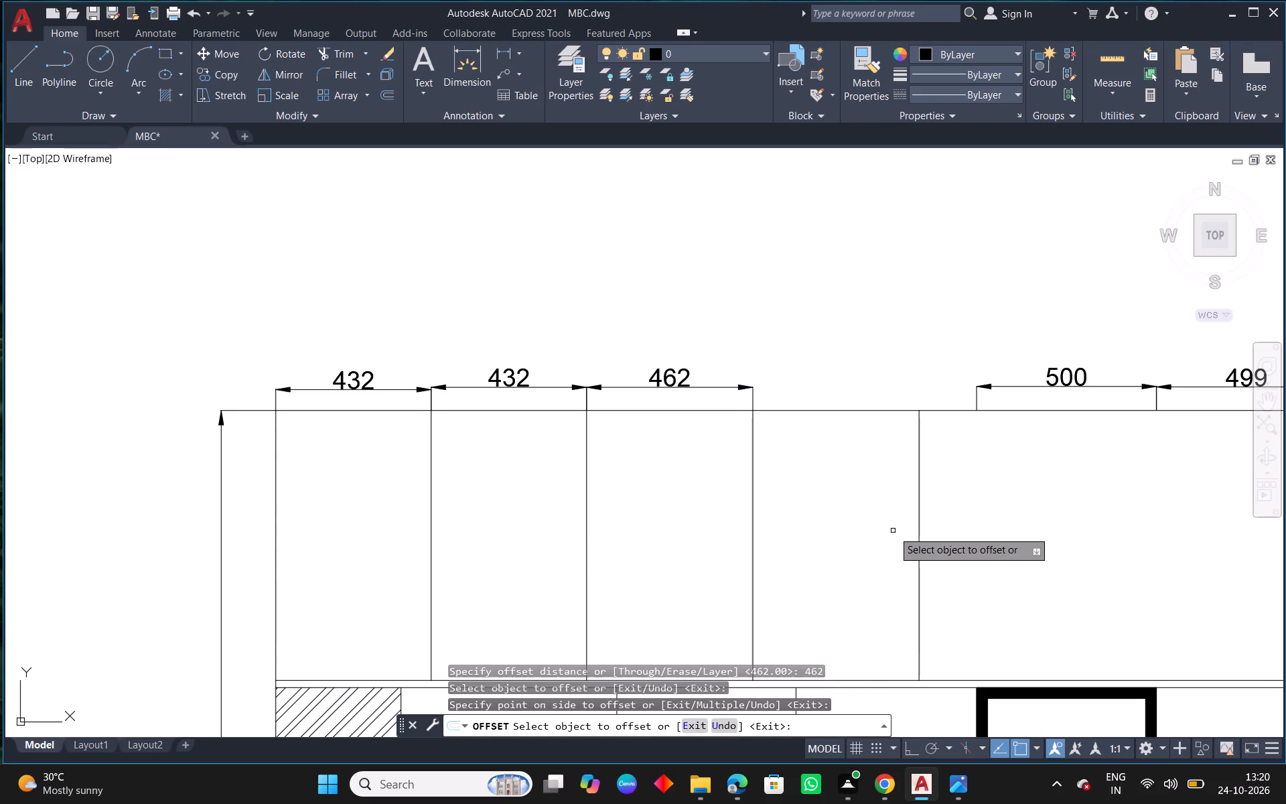
key("Escape")
Stretch both ends of the 500 loft dimension above the black-framed door so that it spans the 462-wide fourth loft.
middle_click_drag(1040, 567, 829, 539)
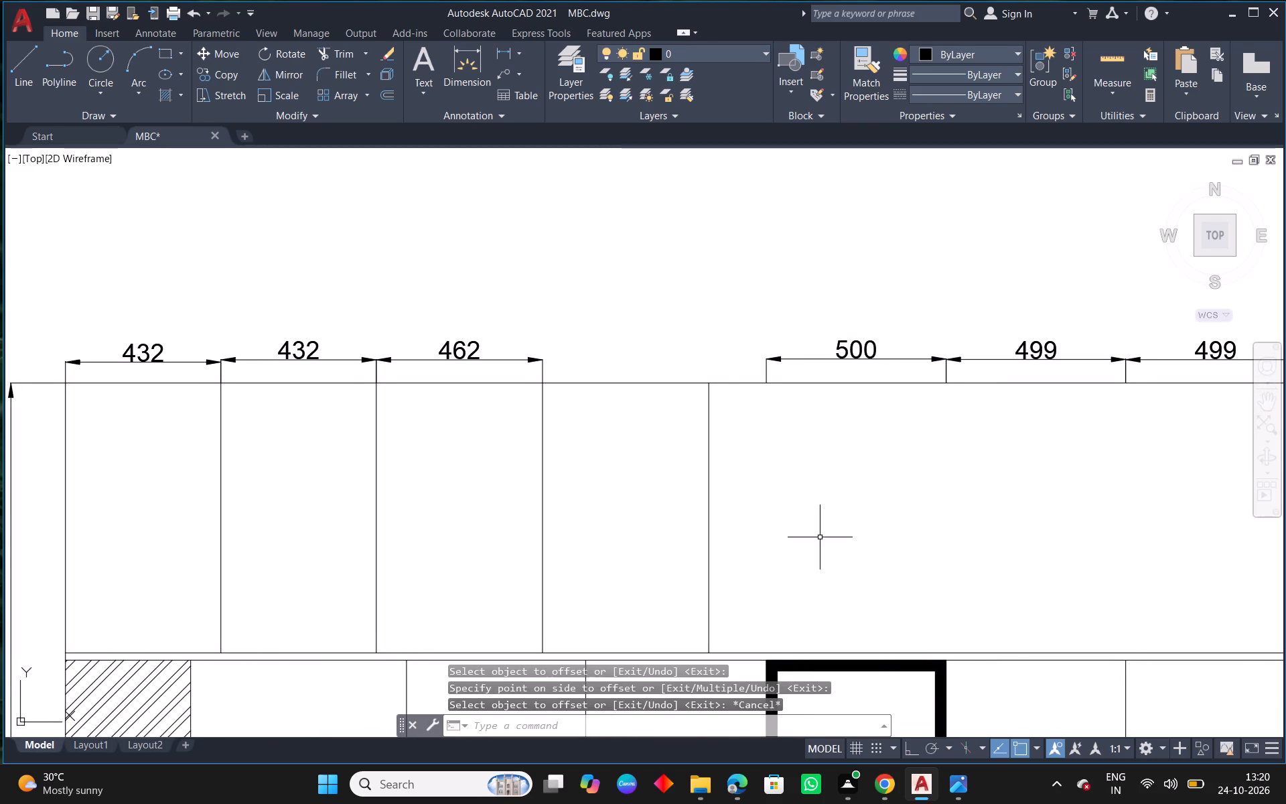
middle_click_drag(964, 546, 806, 549)
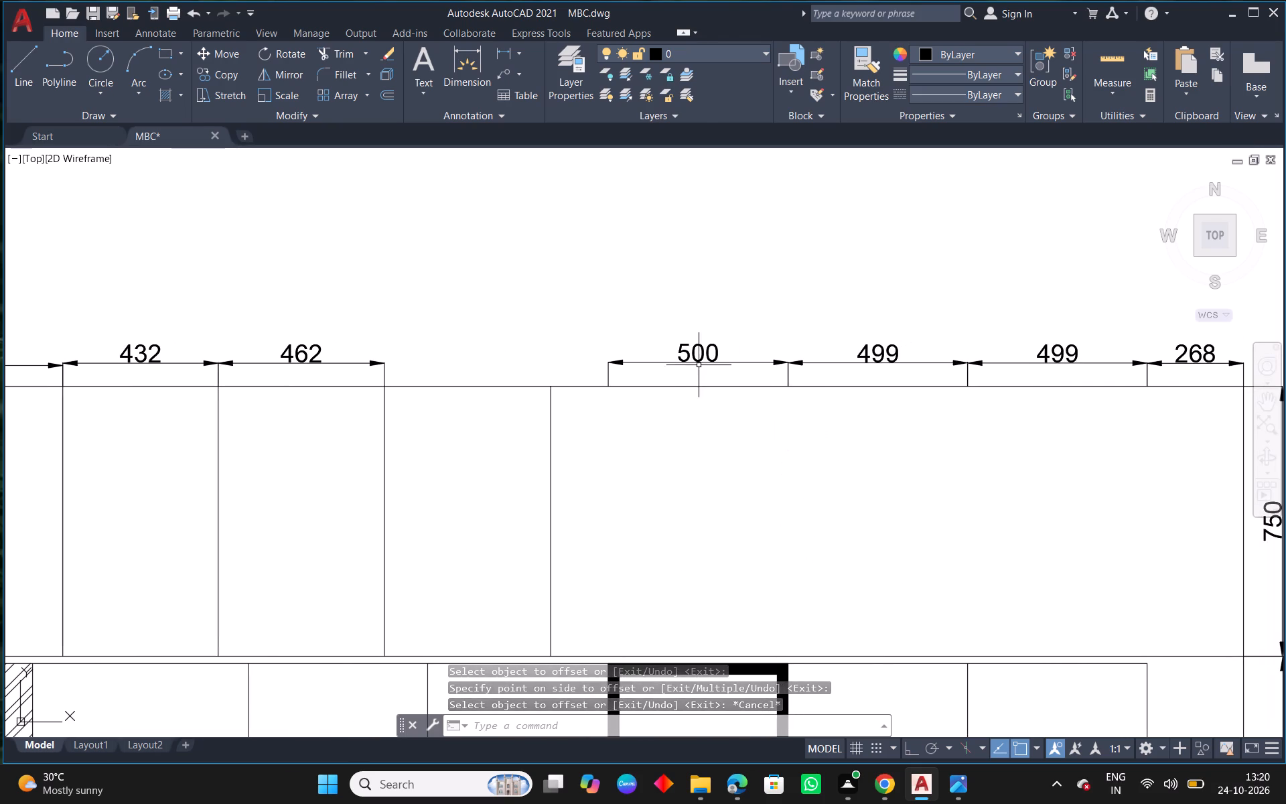
left_click(695, 362)
left_click(610, 389)
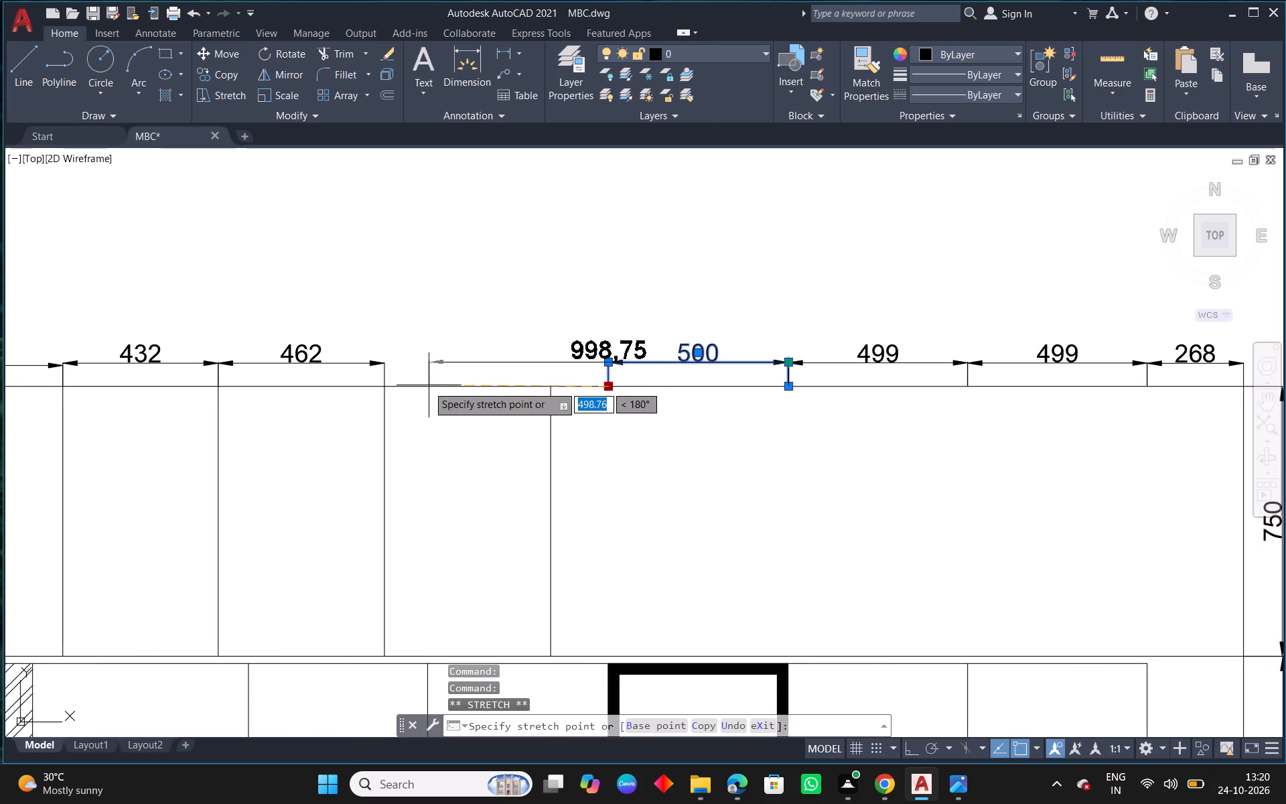
left_click(384, 387)
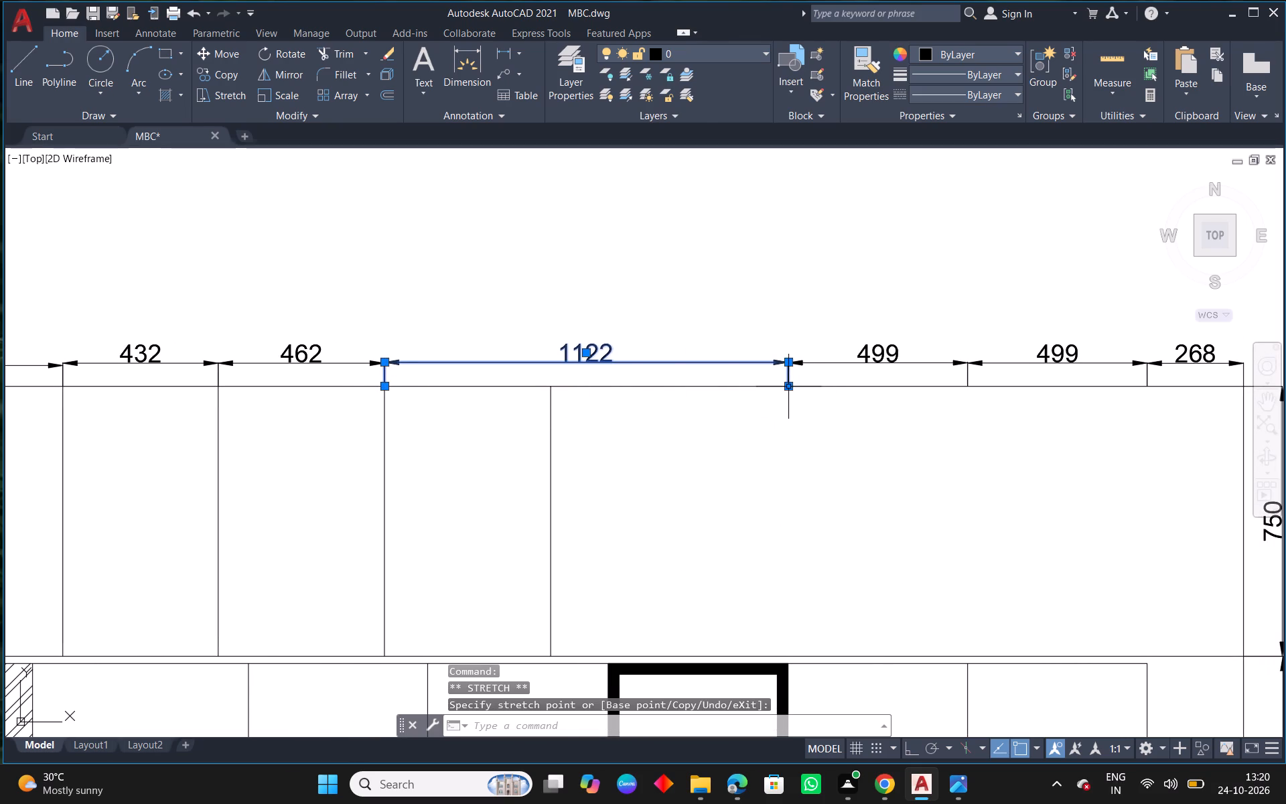
left_click(788, 388)
left_click(551, 387)
key("Escape")
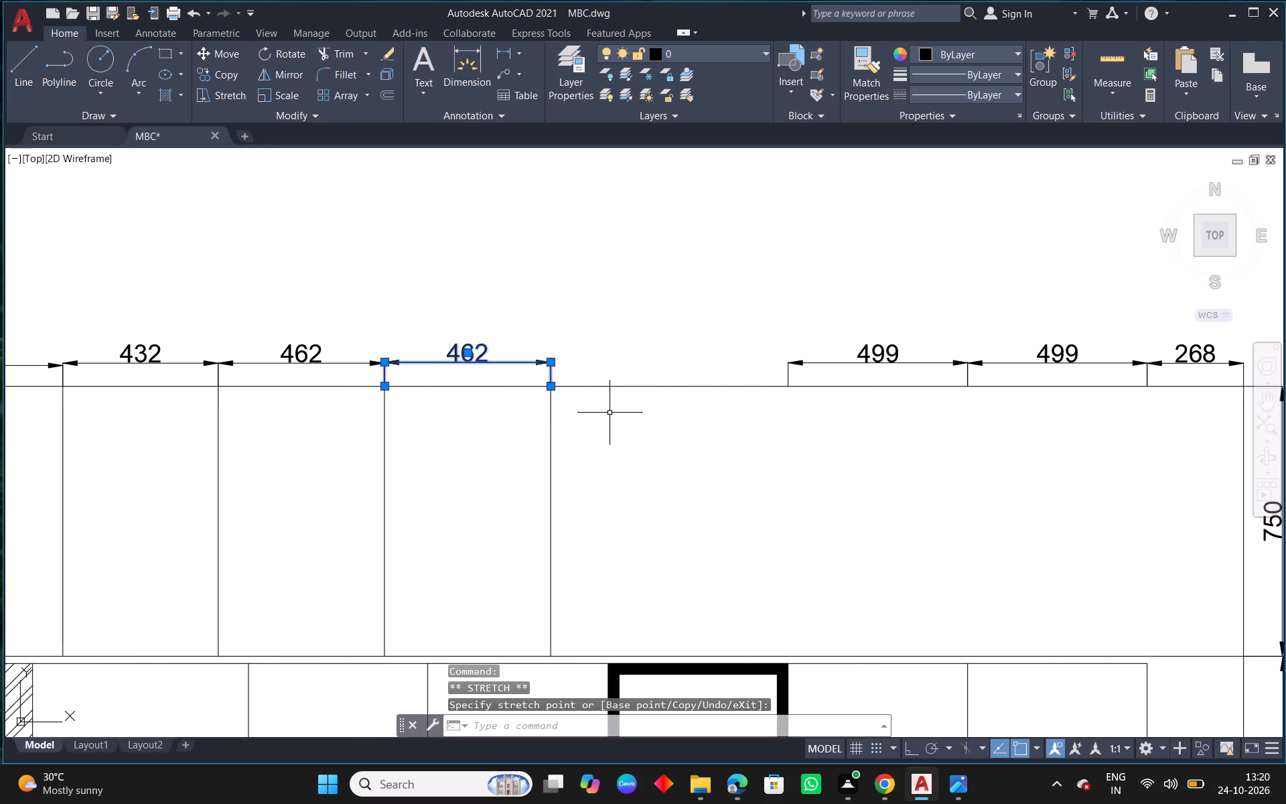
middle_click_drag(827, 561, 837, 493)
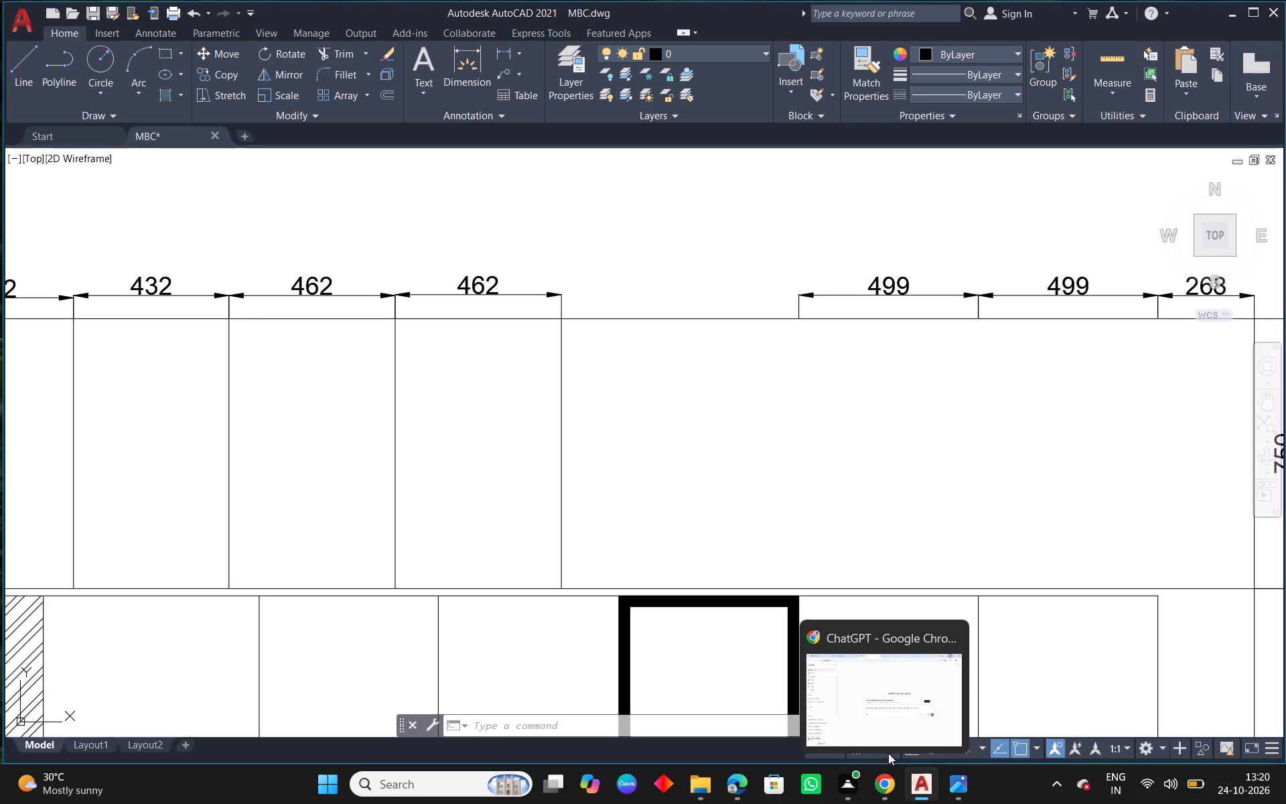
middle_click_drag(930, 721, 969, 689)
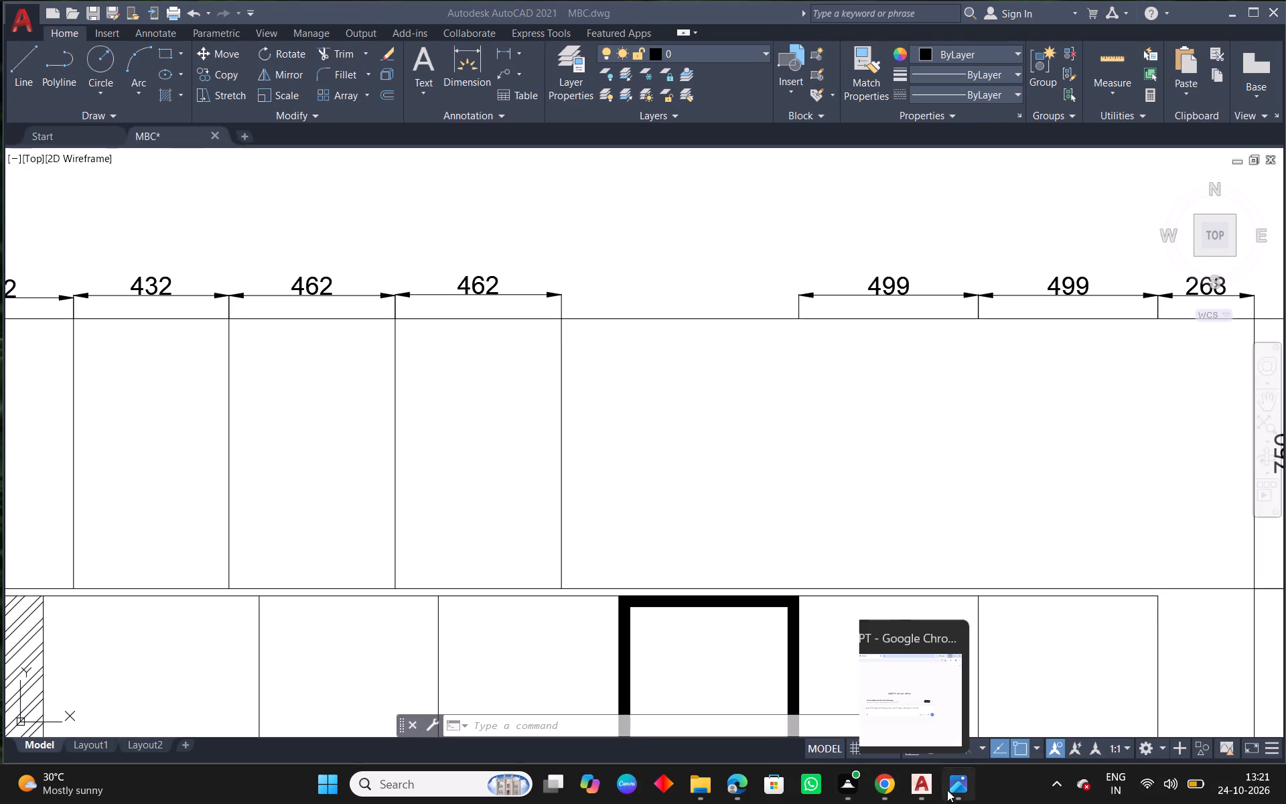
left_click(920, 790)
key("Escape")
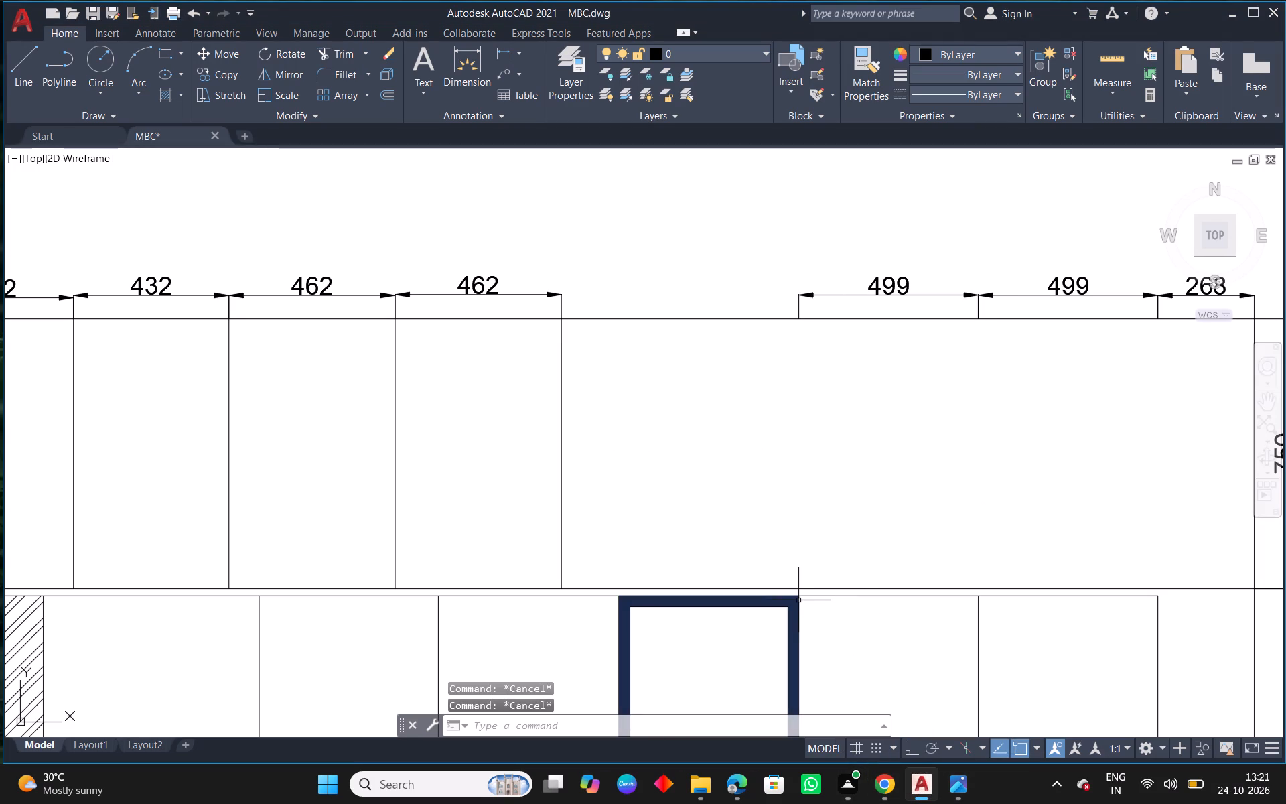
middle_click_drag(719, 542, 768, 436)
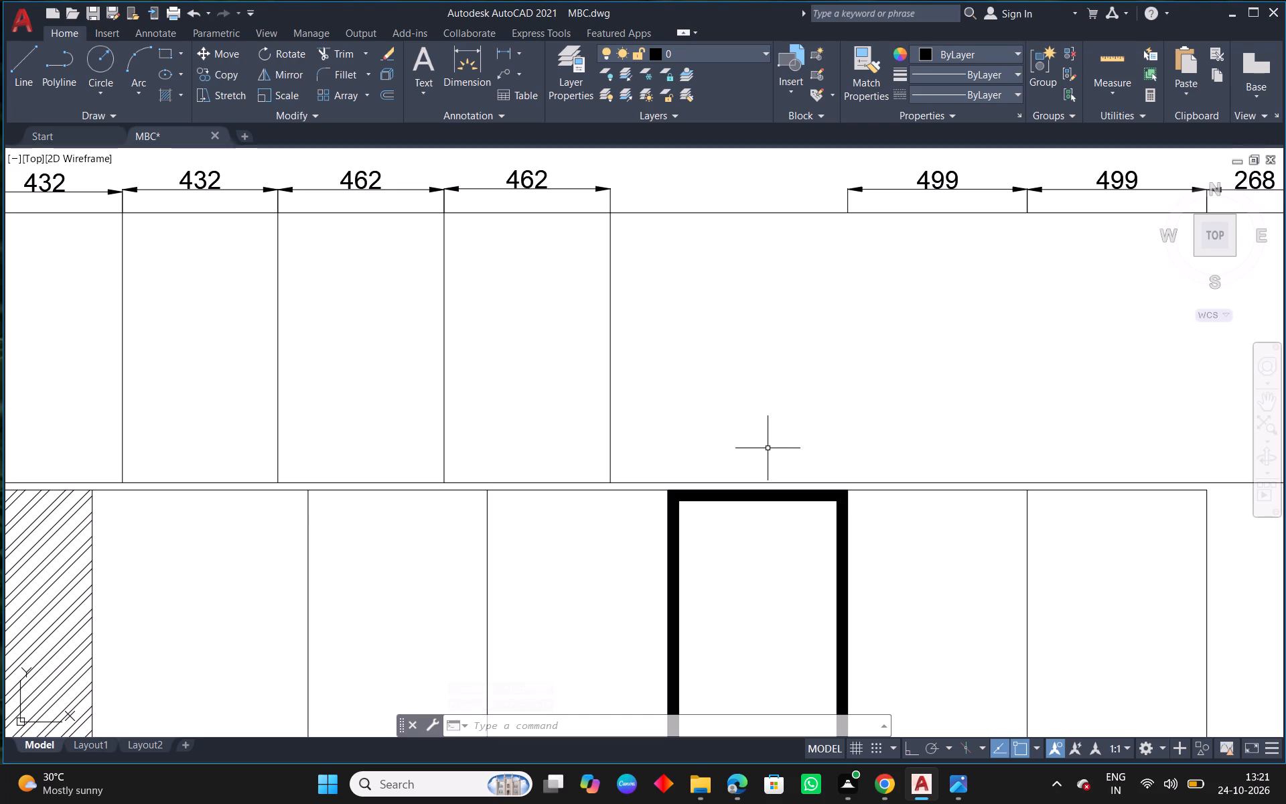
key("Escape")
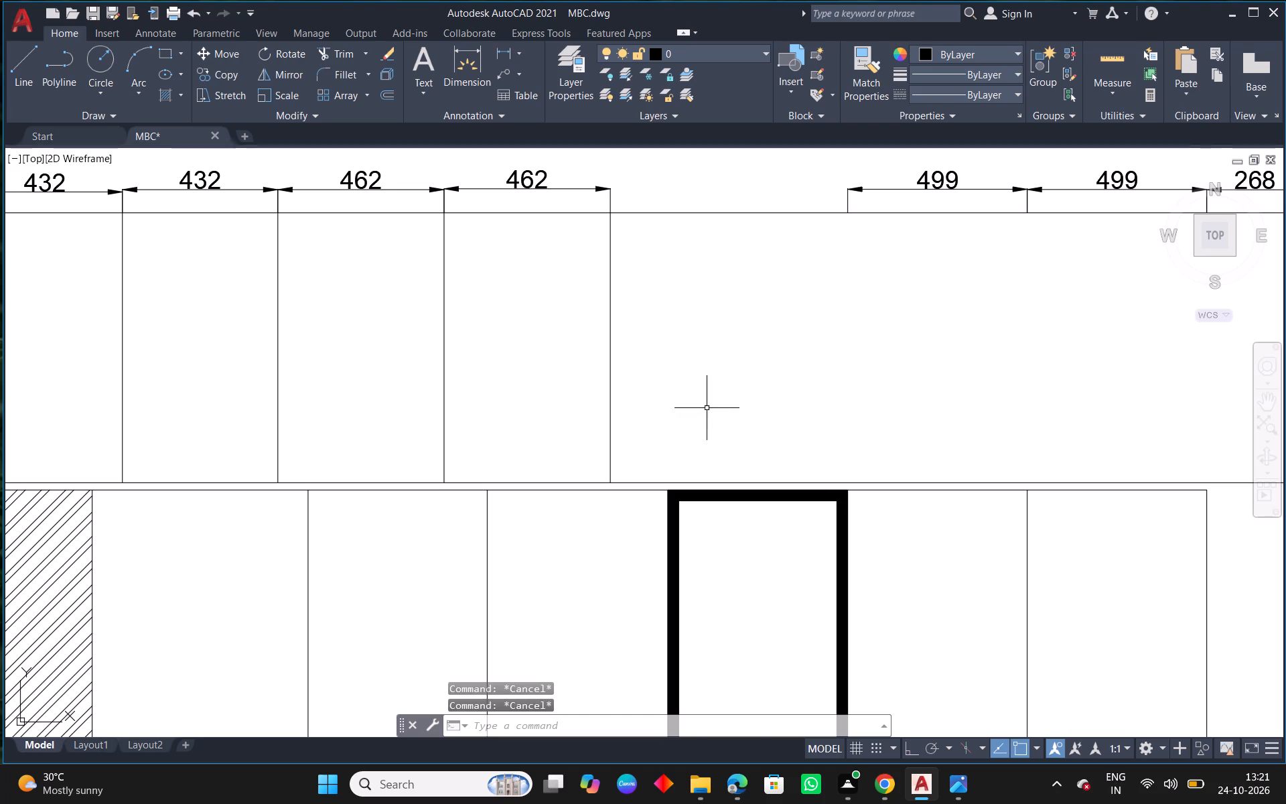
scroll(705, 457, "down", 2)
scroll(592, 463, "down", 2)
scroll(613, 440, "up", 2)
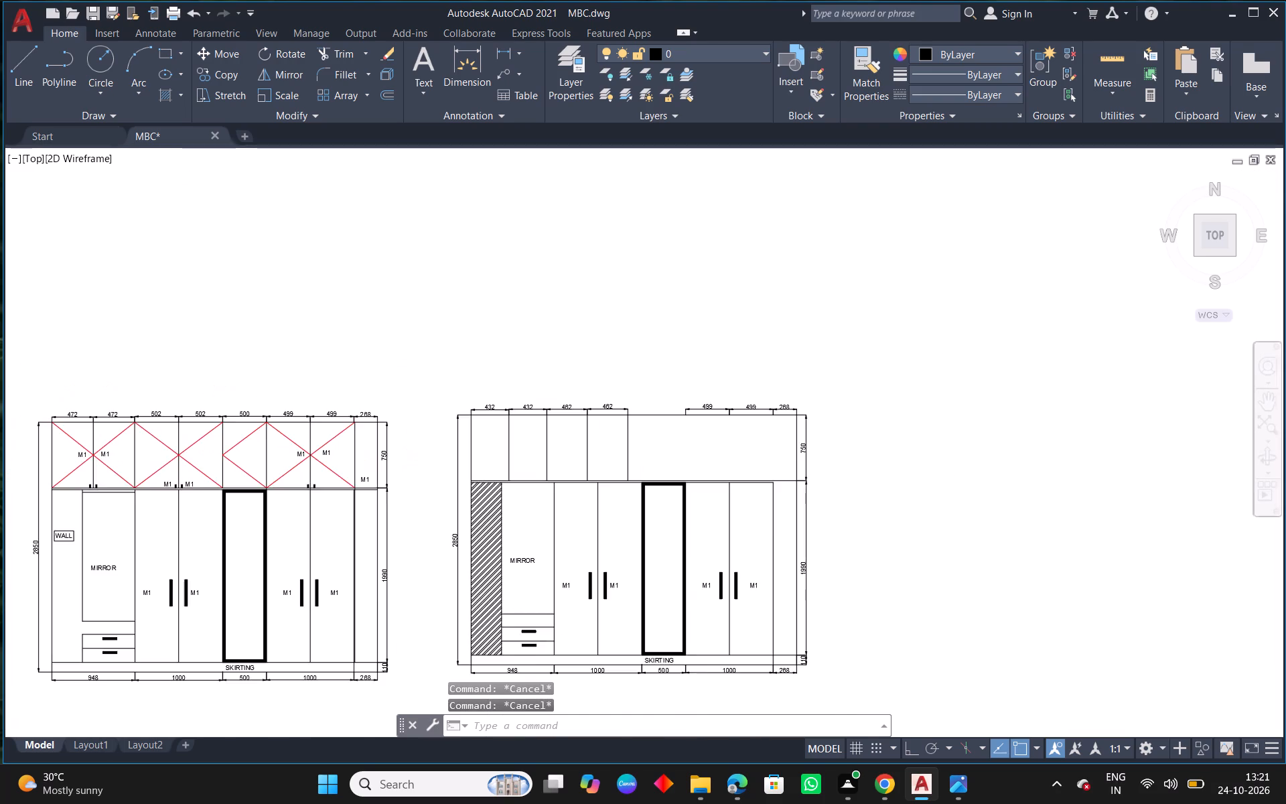
Examine the loft widths above the reference inner view to find the fifth loft's width.
scroll(628, 438, "down", 4)
middle_click_drag(1008, 383, 608, 431)
scroll(561, 457, "down", 3)
middle_click_drag(868, 393, 508, 551)
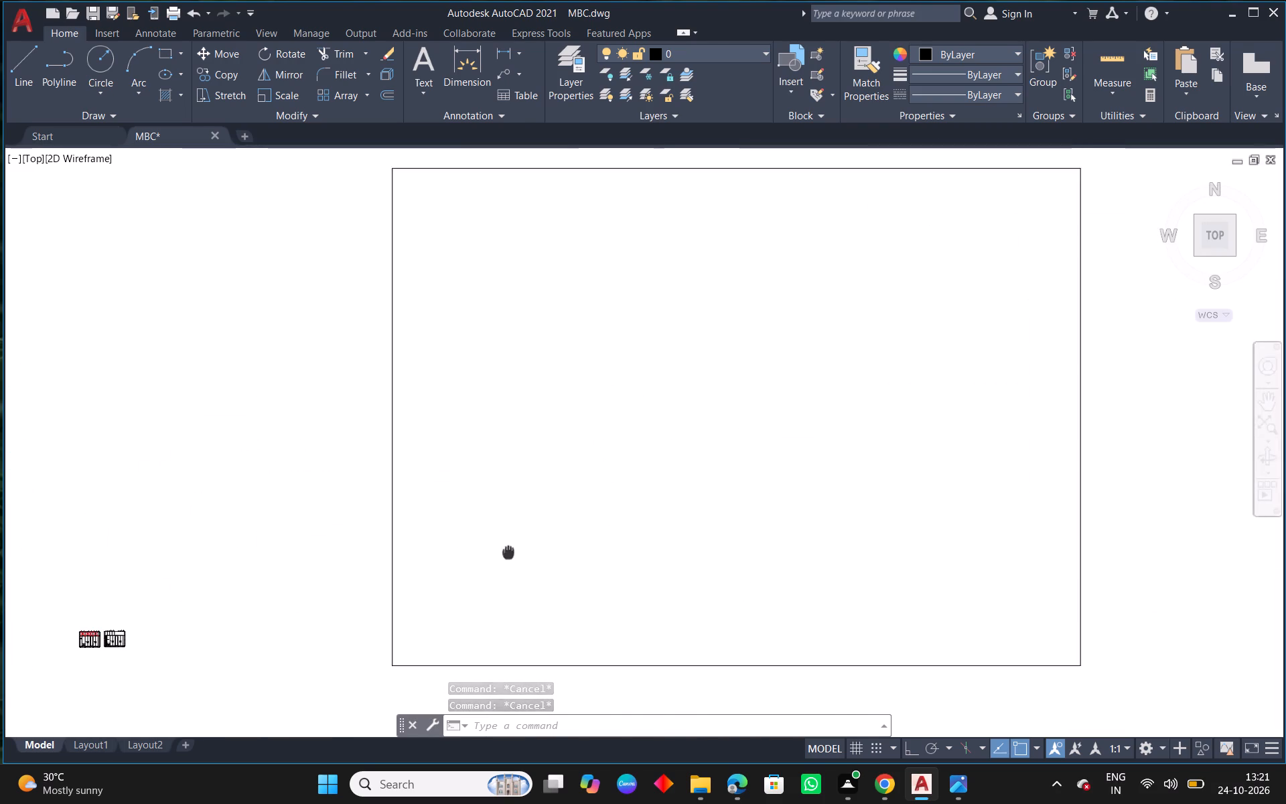
middle_click_drag(508, 551, 507, 551)
scroll(889, 283, "up", 2)
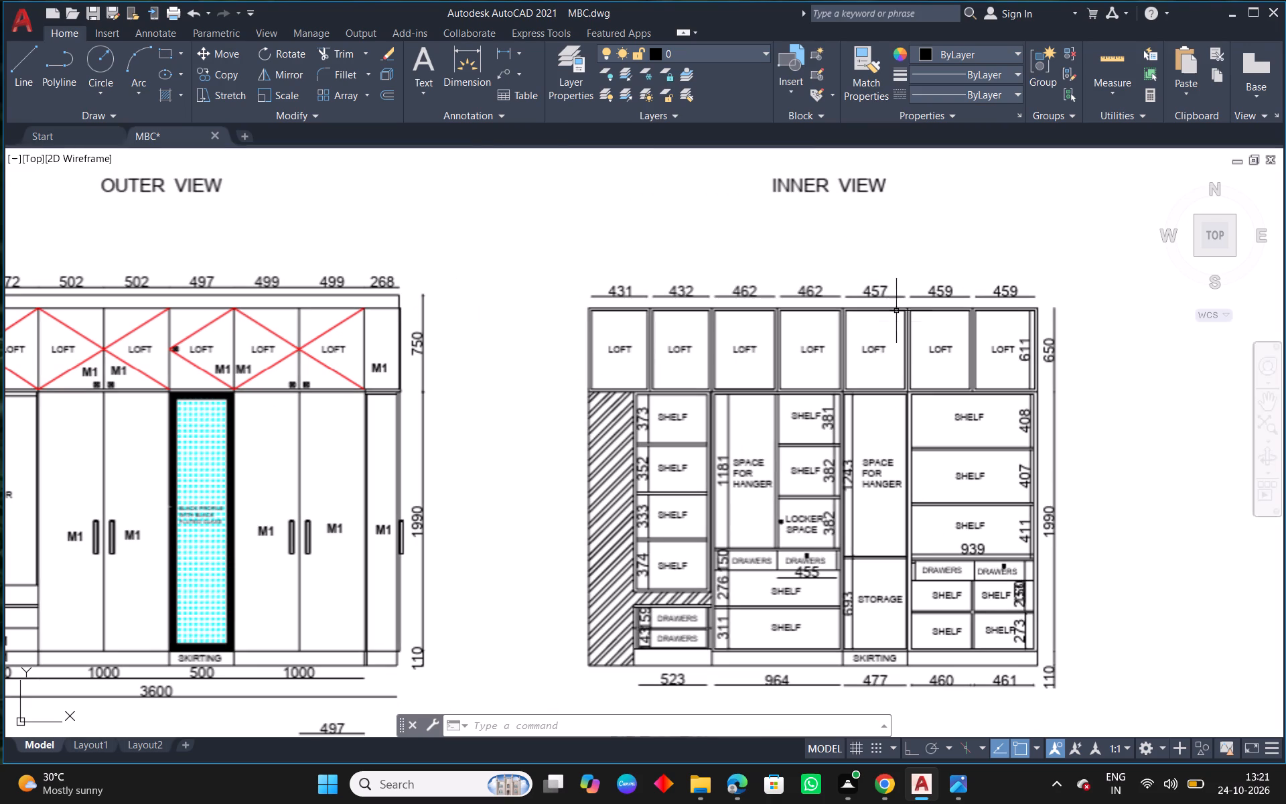
Offset the fourth loft's far divider by 457 towards the empty loft area to create the fifth loft.
scroll(668, 374, "down", 3)
middle_click_drag(434, 531, 805, 442)
scroll(642, 494, "up", 2)
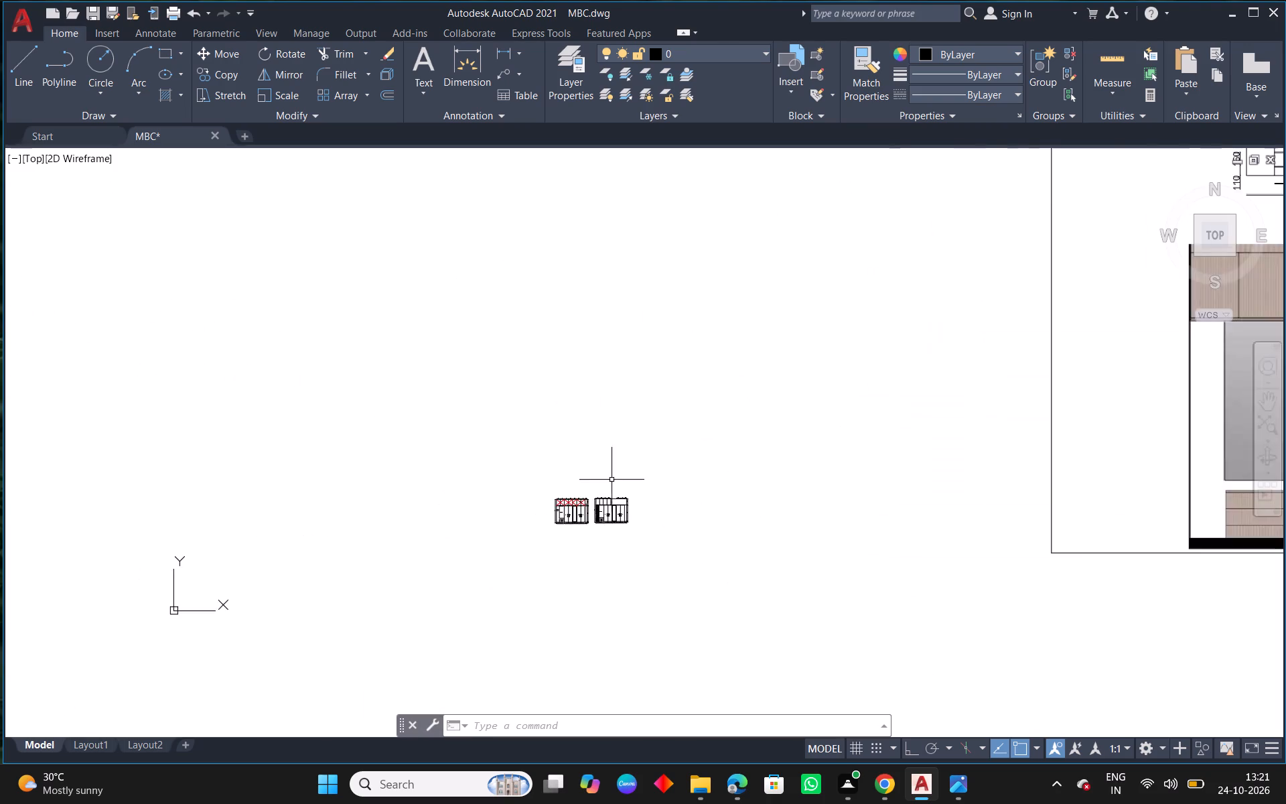
scroll(563, 513, "up", 3)
scroll(719, 470, "up", 3)
key("Escape")
type("O 457")
key("Return")
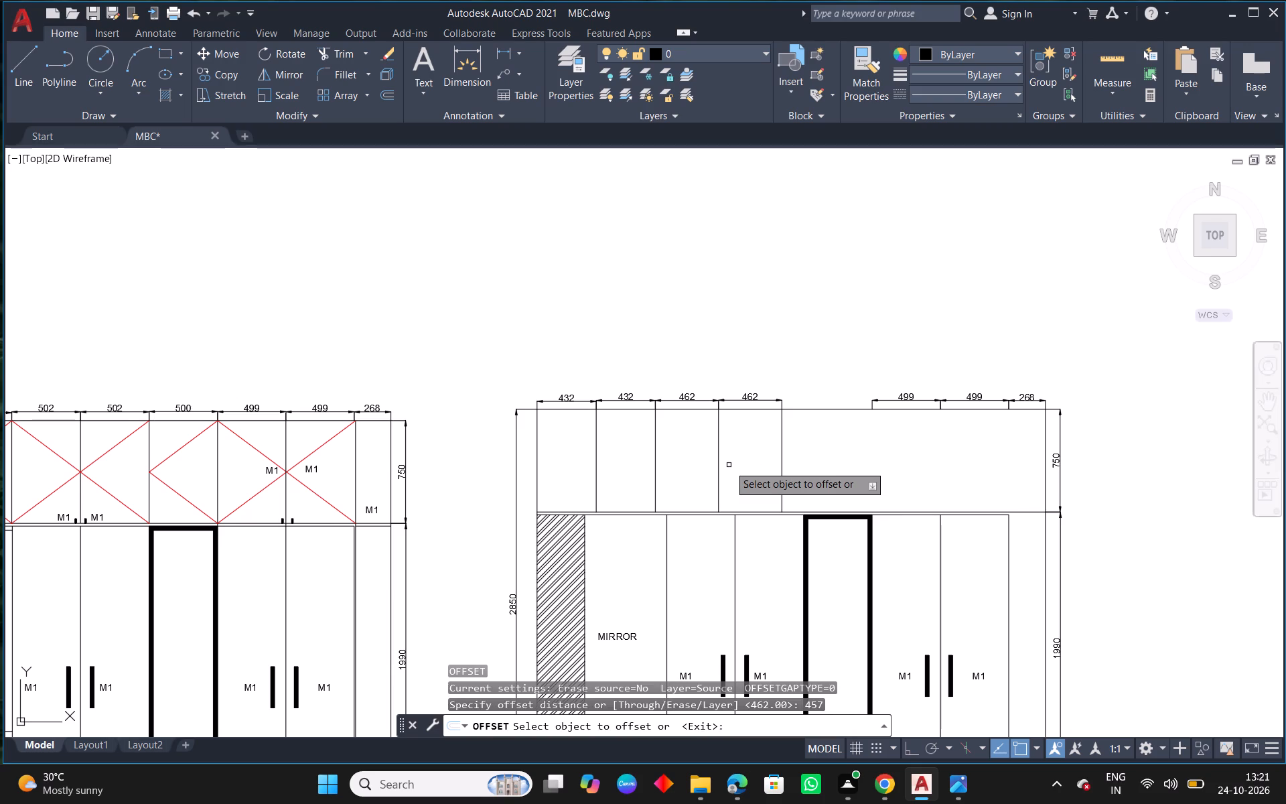
left_click(784, 458)
left_click(873, 465)
key("Escape")
Erase the two 499 dimensions and the 268 dimension above the loft row of the inner view copy.
middle_click_drag(904, 470, 839, 461)
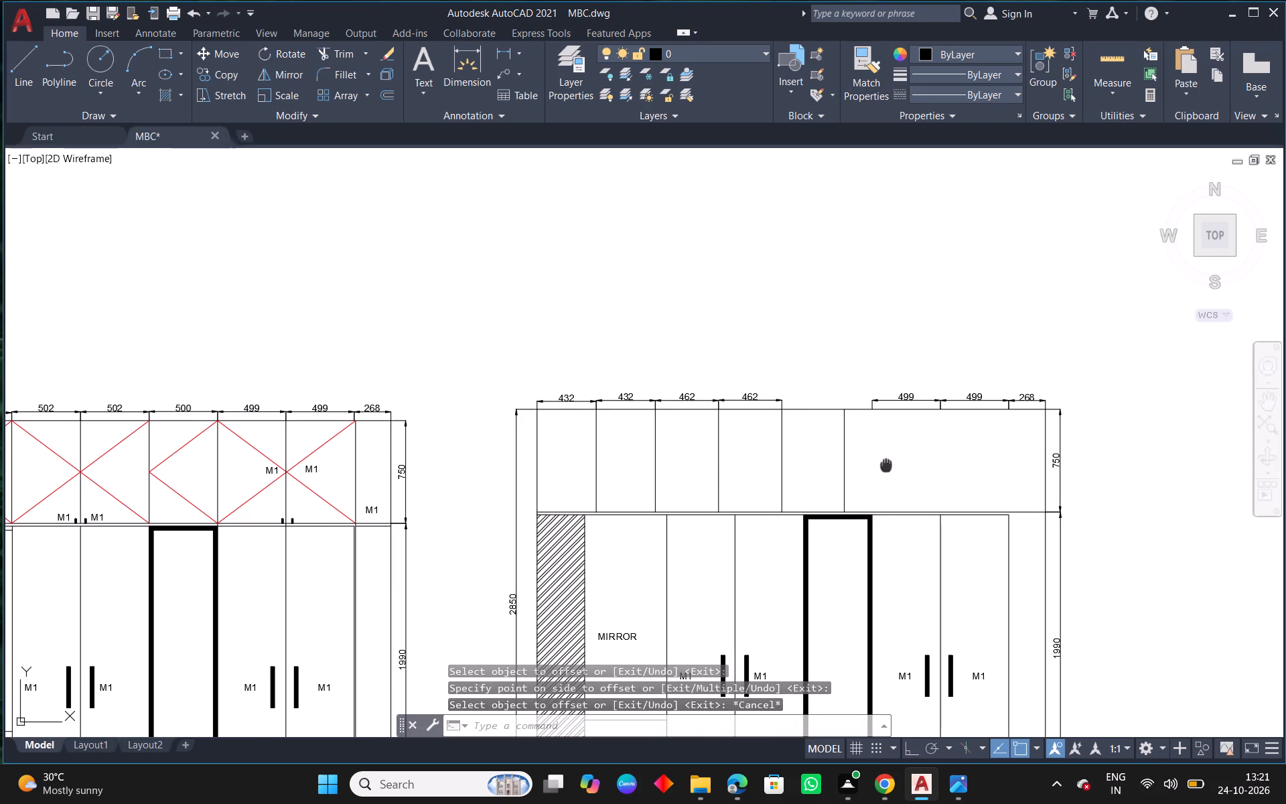
middle_click_drag(839, 461, 743, 463)
scroll(752, 418, "up", 2)
left_click_drag(1052, 275, 1046, 290)
left_click(704, 358)
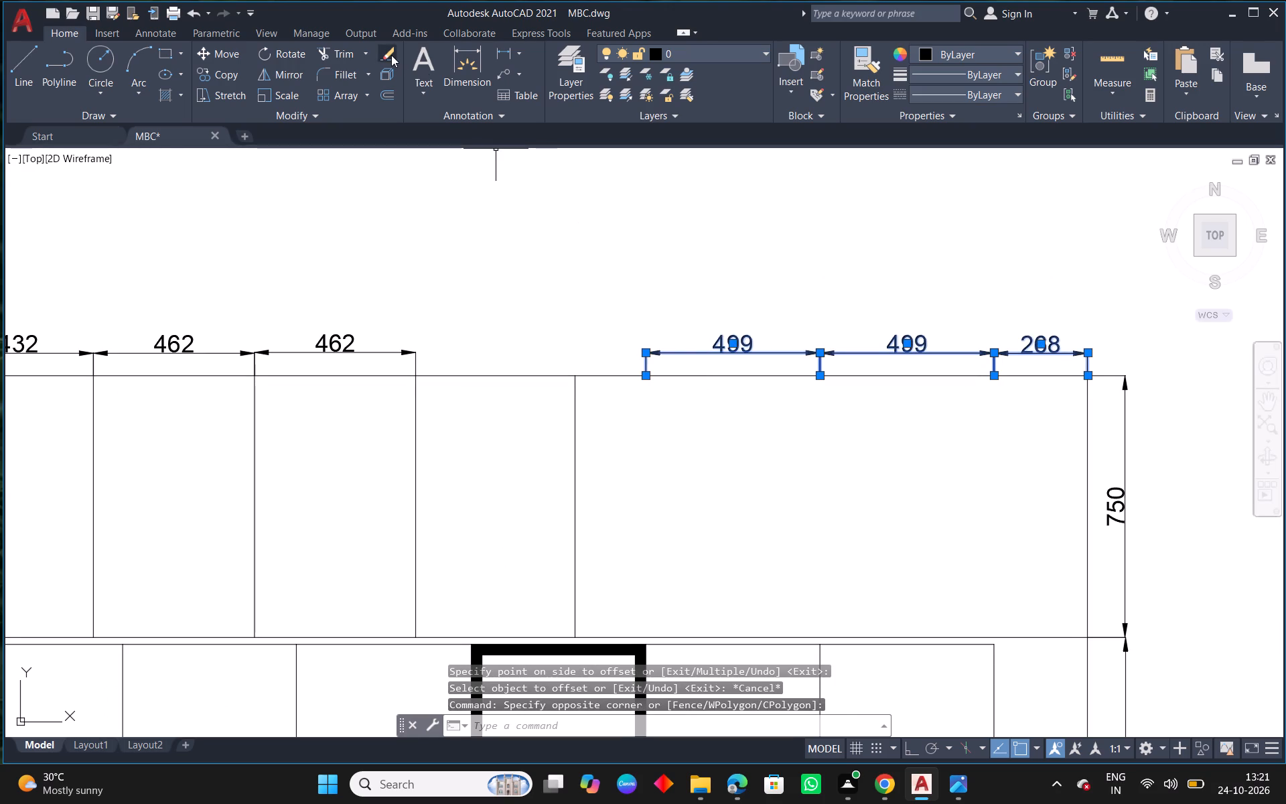
left_click(391, 55)
Dimension the fifth loft's width above its top edge, beside the 462 dimension.
left_click(472, 72)
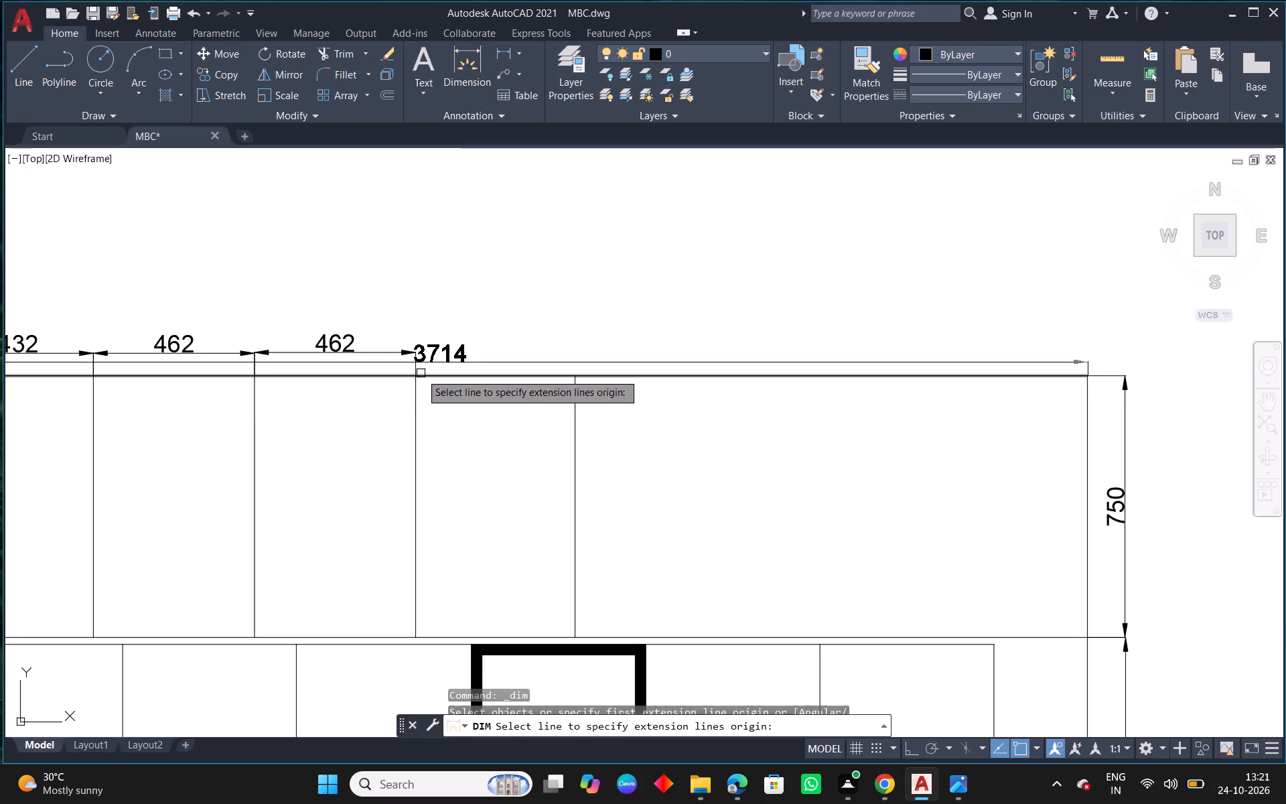
left_click(417, 376)
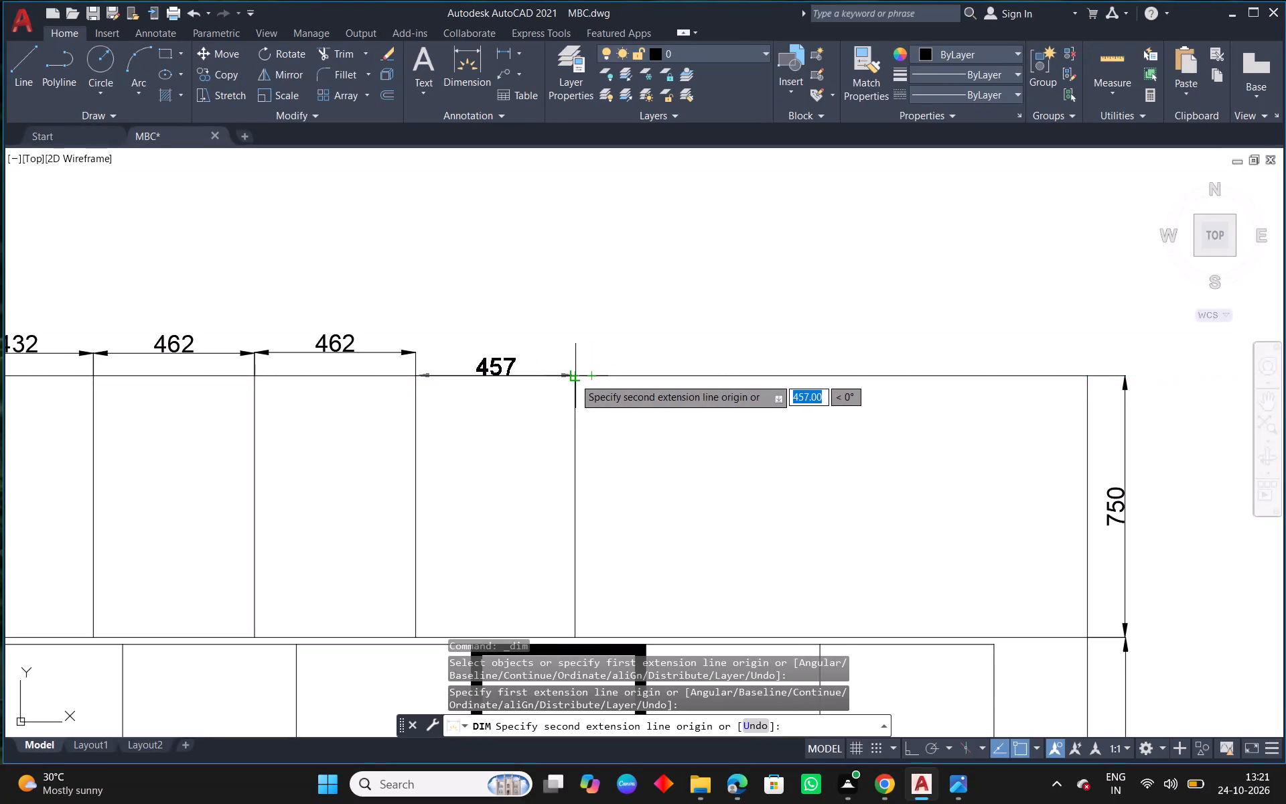
left_click(574, 378)
left_click(569, 351)
key("Escape")
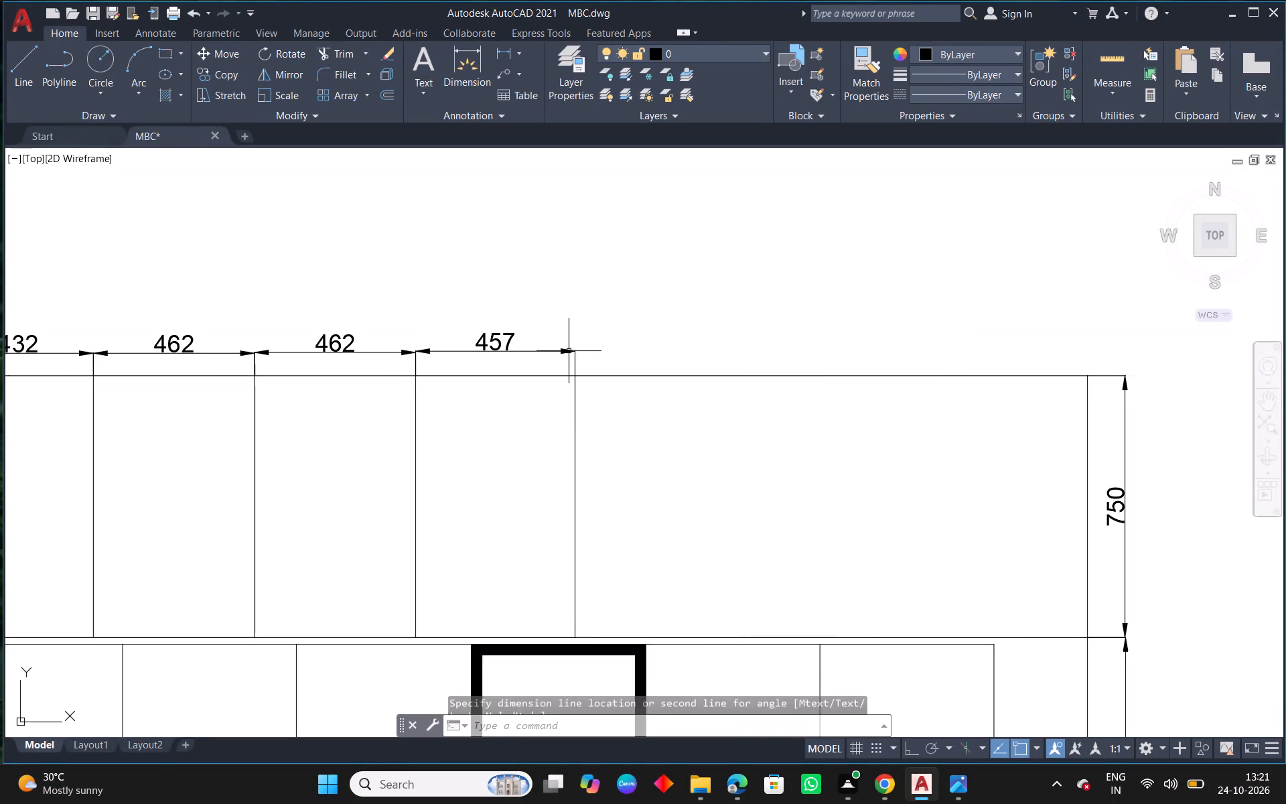
Stretch the 457 dimension line so that it is level with the adjacent 462 dimension line.
scroll(373, 365, "up", 3)
left_click(554, 318)
scroll(540, 311, "up", 2)
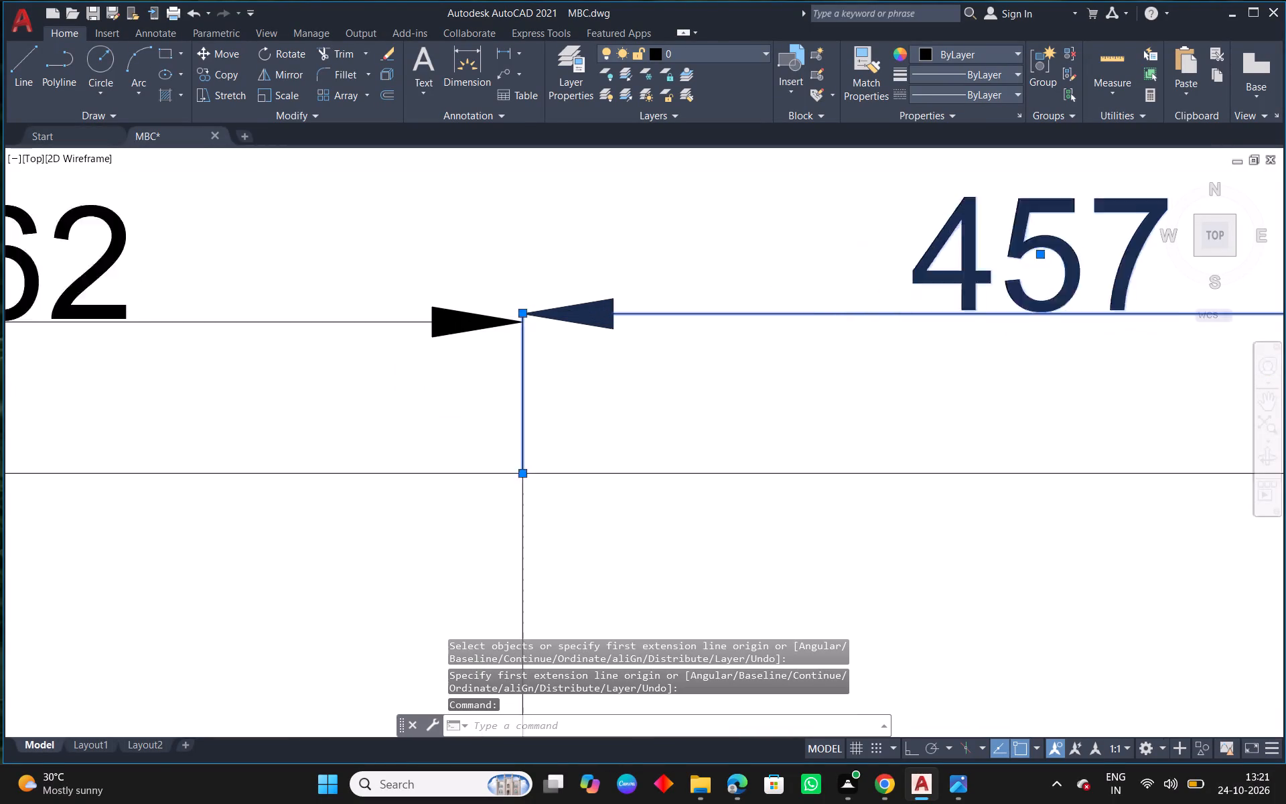
left_click(510, 318)
left_click(510, 331)
key("Escape")
Examine the loft widths above the reference inner view to find the sixth loft's width.
scroll(602, 397, "down", 1)
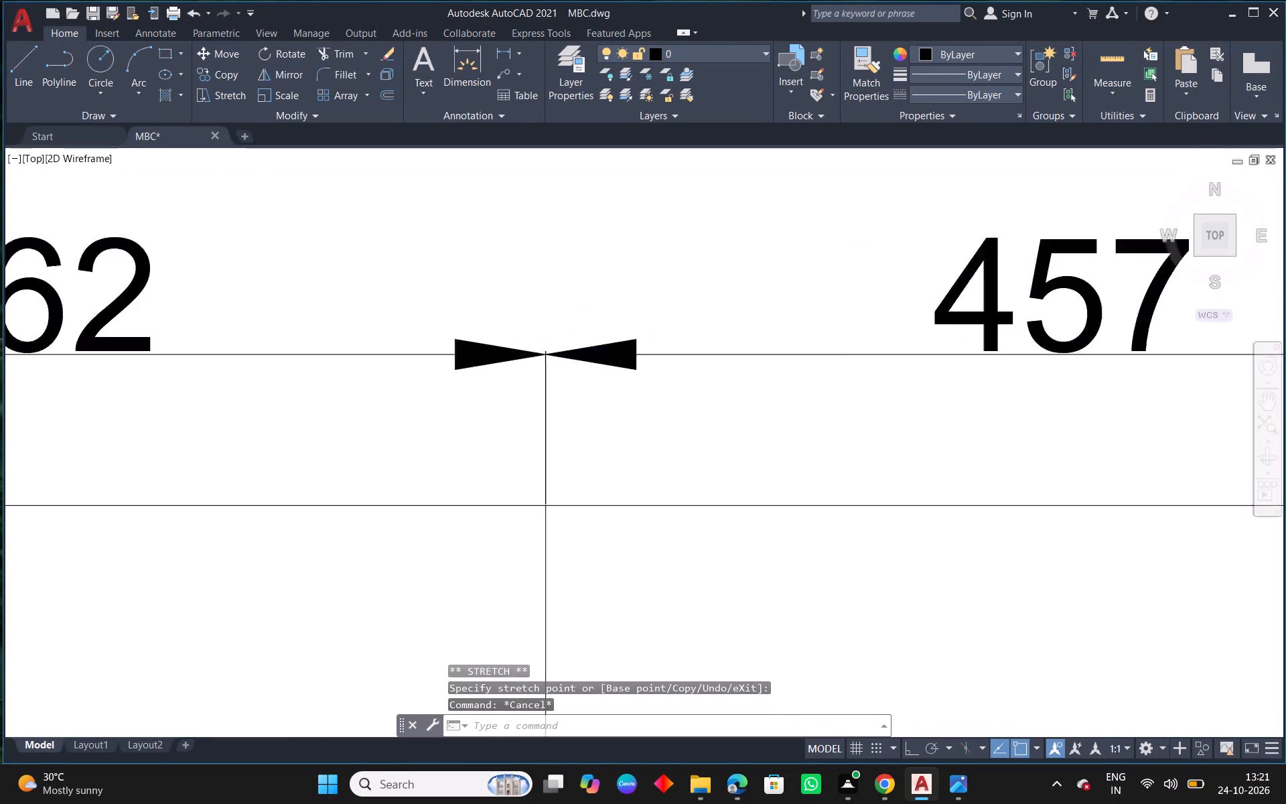
scroll(611, 410, "down", 3)
scroll(786, 485, "down", 2)
middle_click_drag(979, 533, 693, 505)
scroll(691, 506, "down", 7)
middle_click_drag(958, 553, 565, 511)
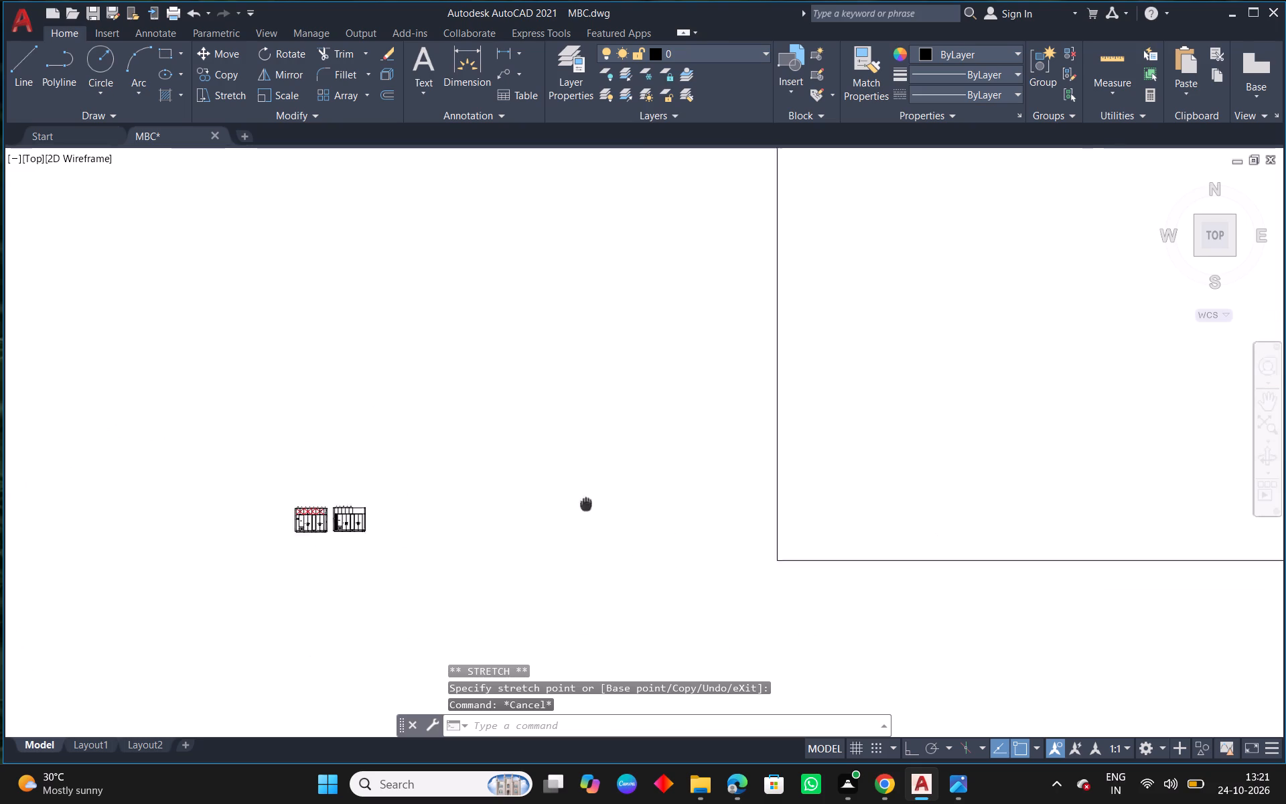
middle_click_drag(565, 511, 543, 534)
scroll(541, 539, "down", 2)
middle_click_drag(942, 439, 681, 476)
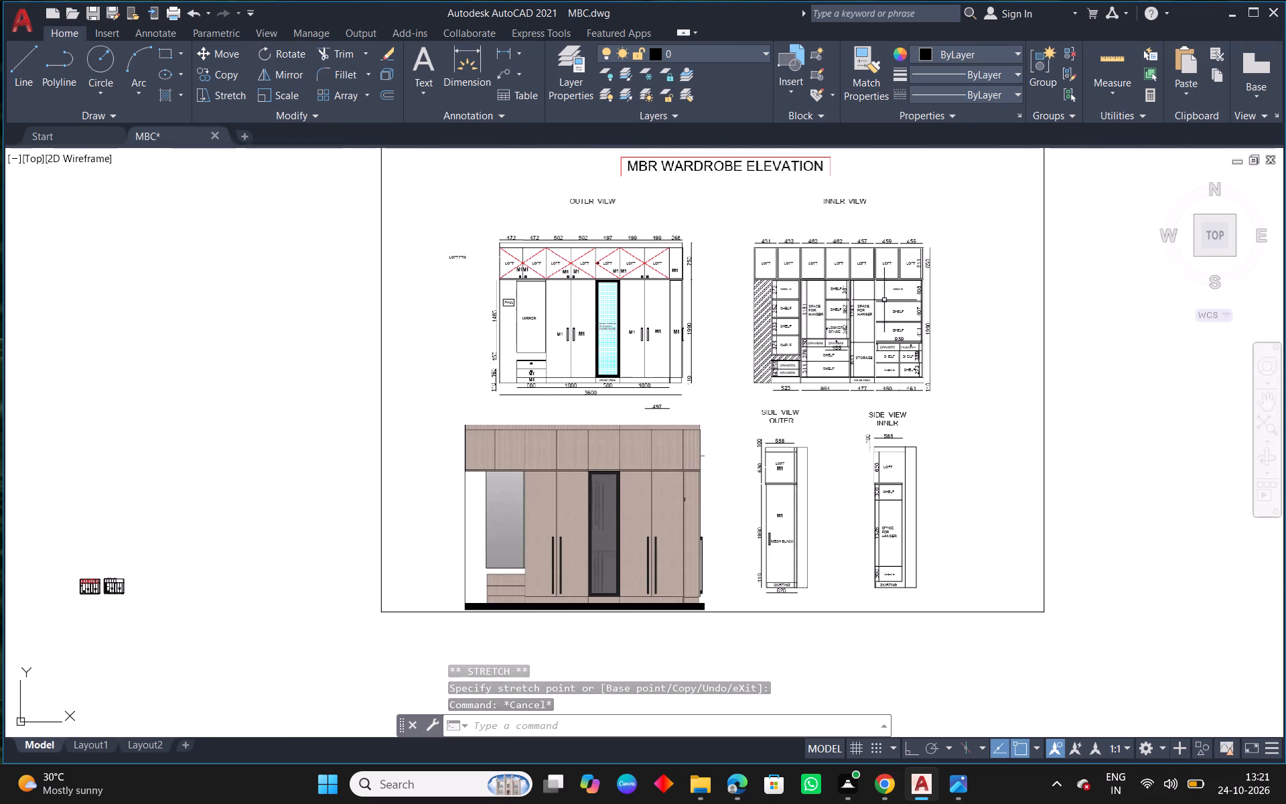
Offset the fifth loft's far divider by 459 towards the empty loft area to create the sixth loft.
middle_click_drag(510, 463, 973, 385)
scroll(537, 484, "up", 2)
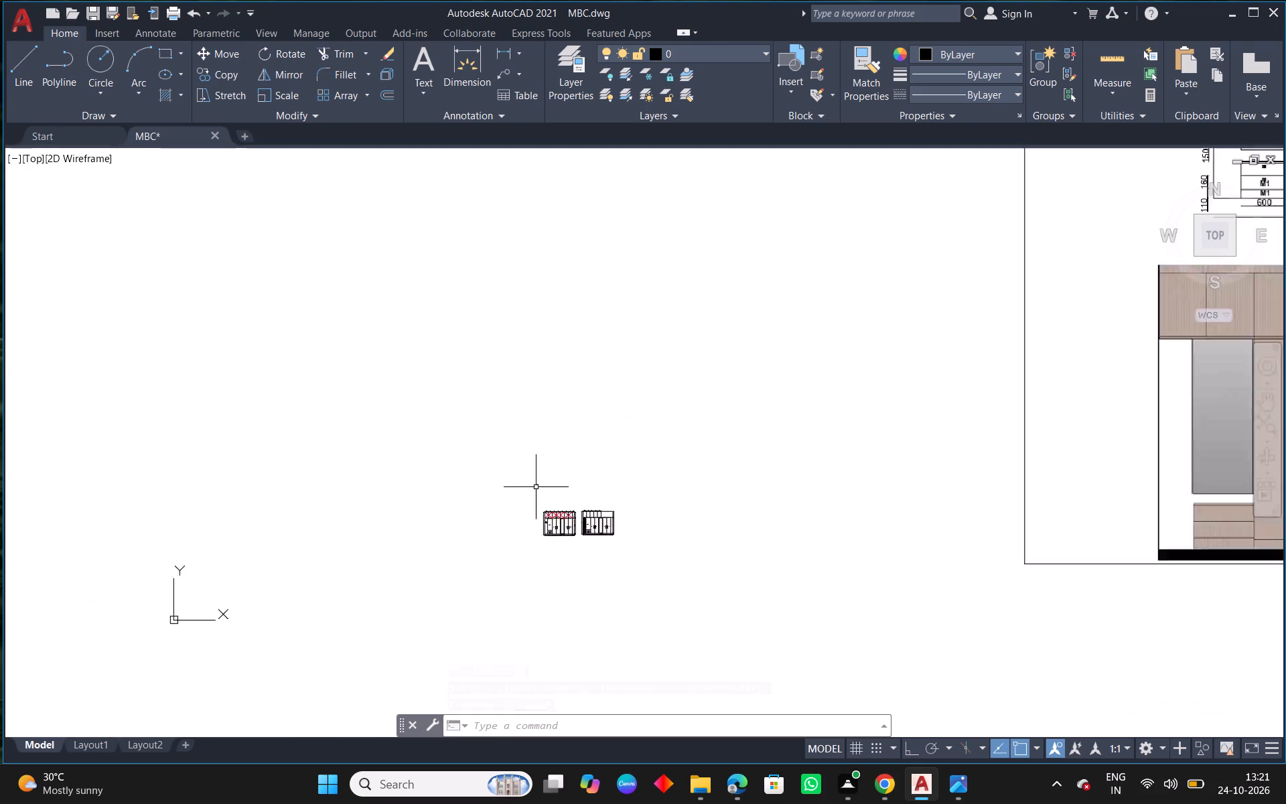
scroll(536, 487, "up", 1)
scroll(755, 571, "up", 3)
scroll(576, 547, "up", 2)
middle_click_drag(541, 543, 756, 507)
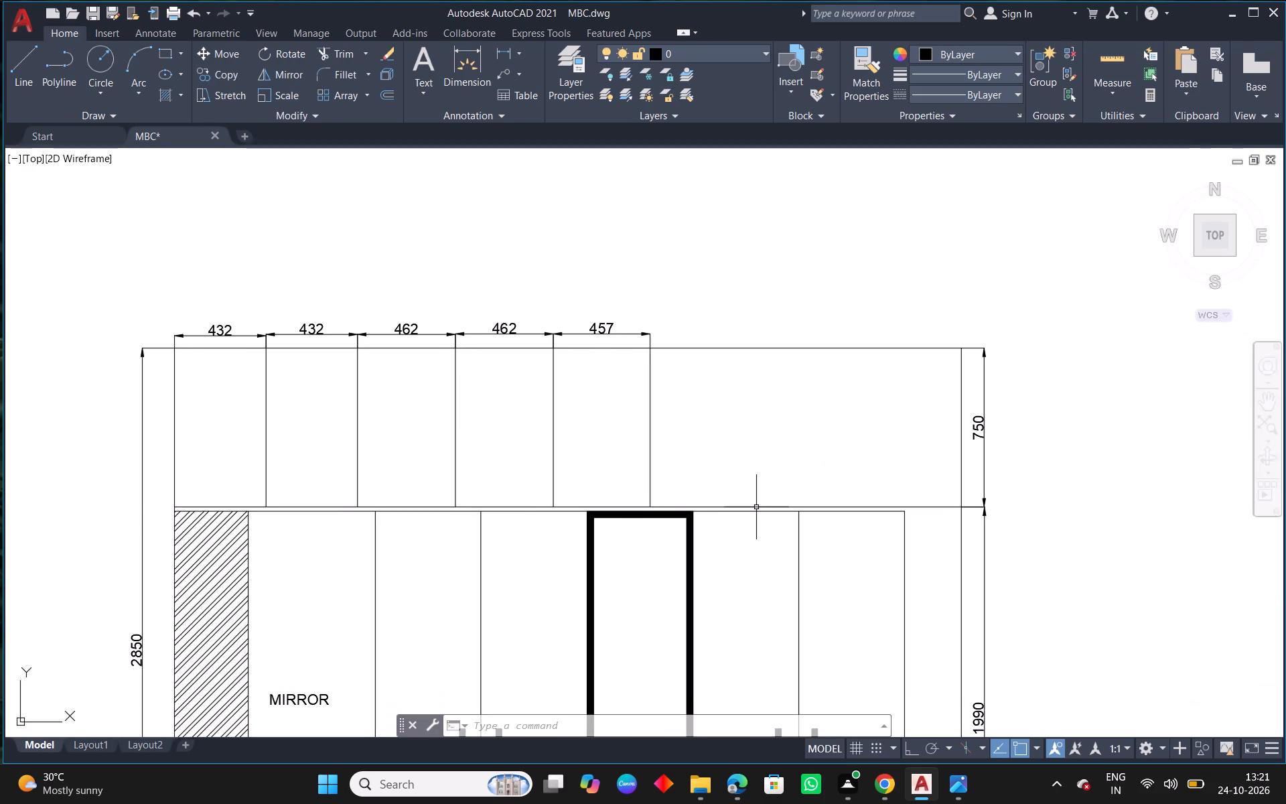
type("O 459")
key("space")
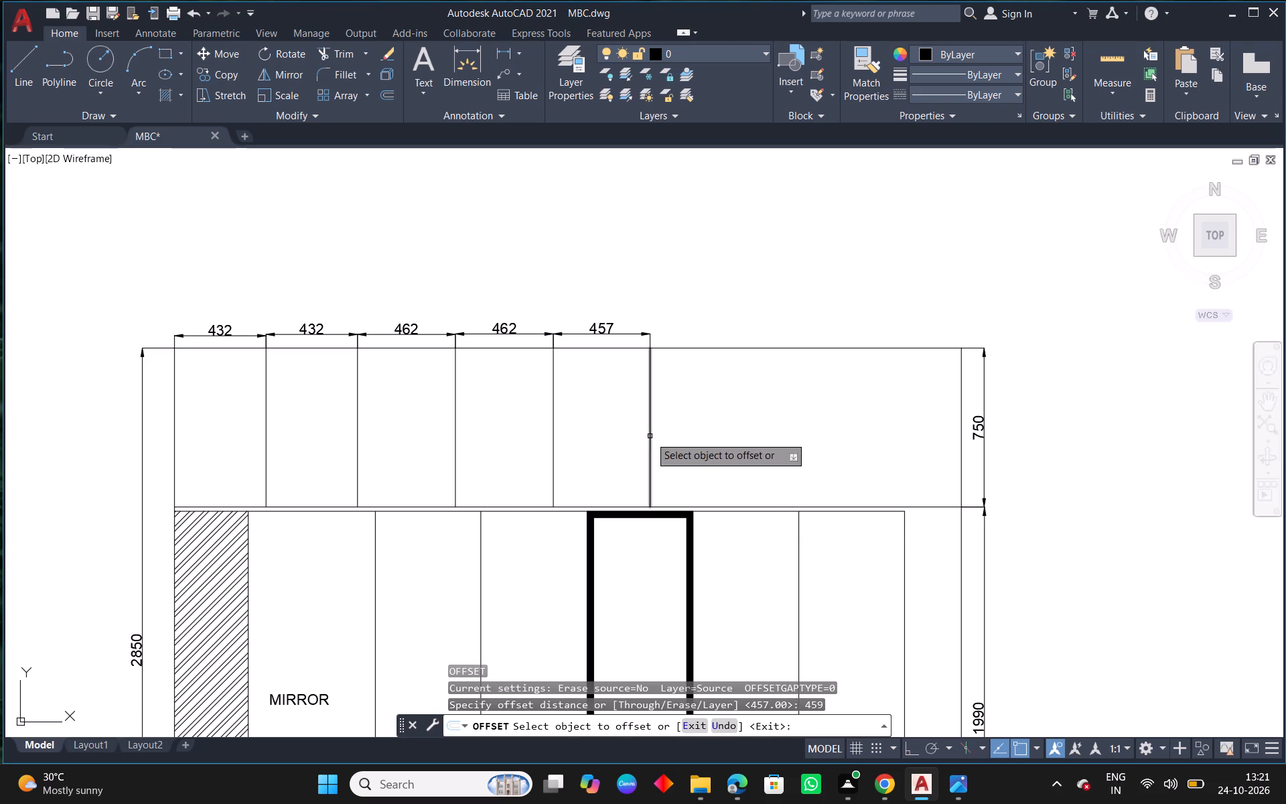
left_click_drag(650, 436, 676, 435)
left_click(829, 436)
key("Escape")
Examine the loft widths above the reference inner view to find the seventh loft's width.
scroll(703, 448, "down", 3)
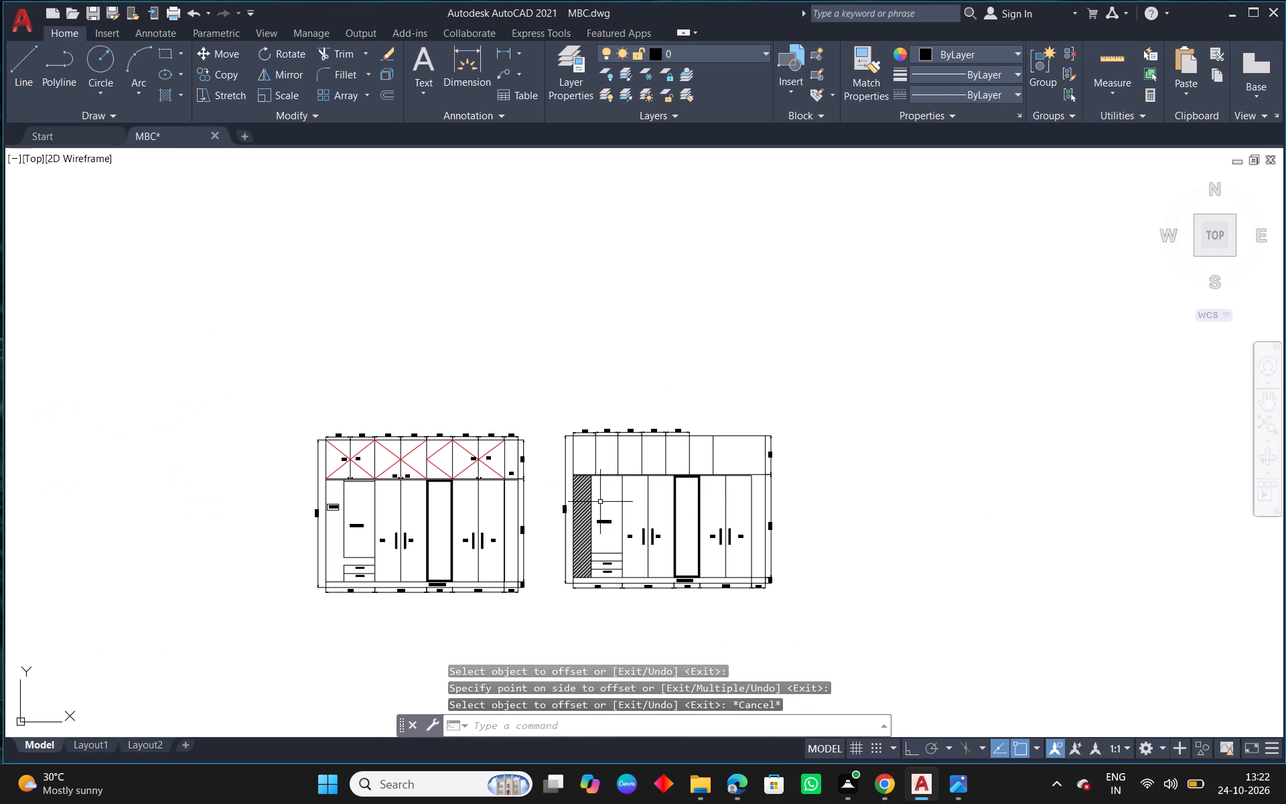
scroll(678, 591, "down", 3)
middle_click_drag(894, 632, 622, 614)
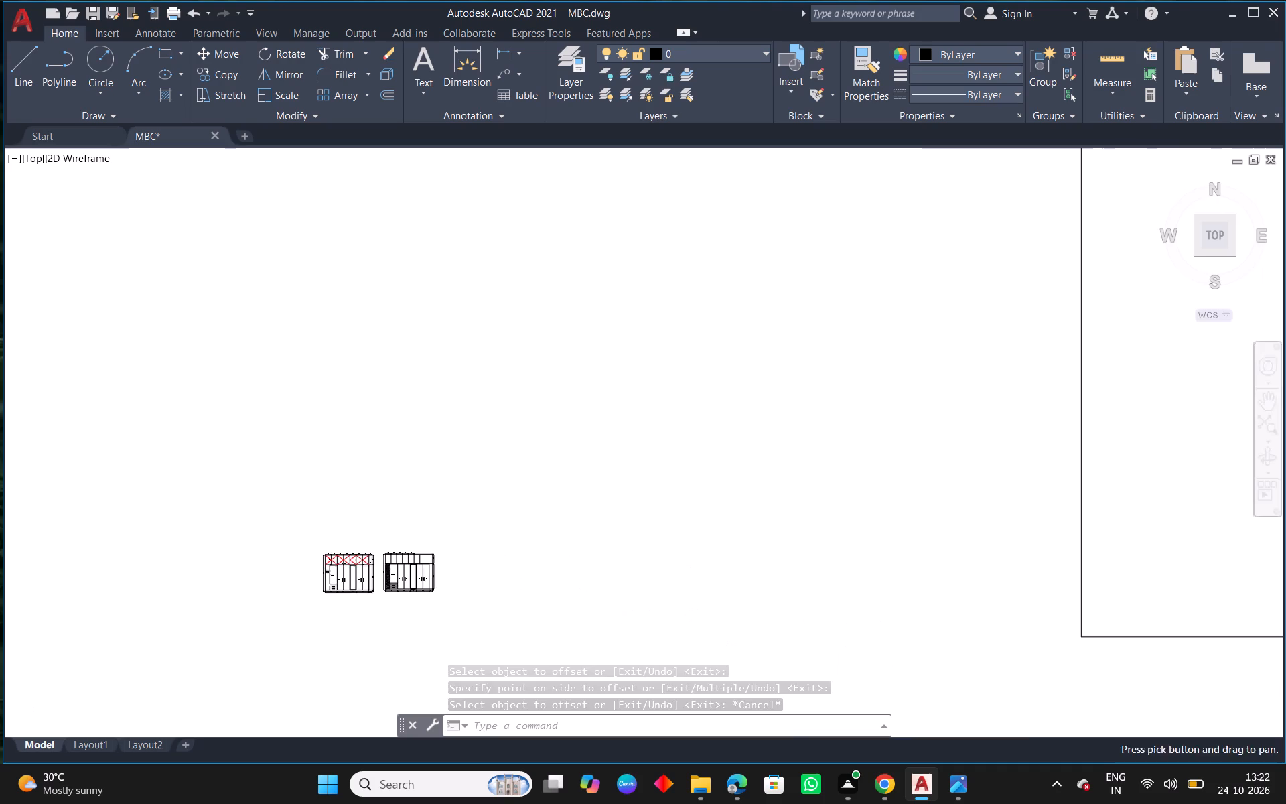
scroll(646, 641, "down", 3)
middle_click_drag(954, 554, 671, 533)
scroll(805, 407, "up", 4)
scroll(705, 479, "down", 1)
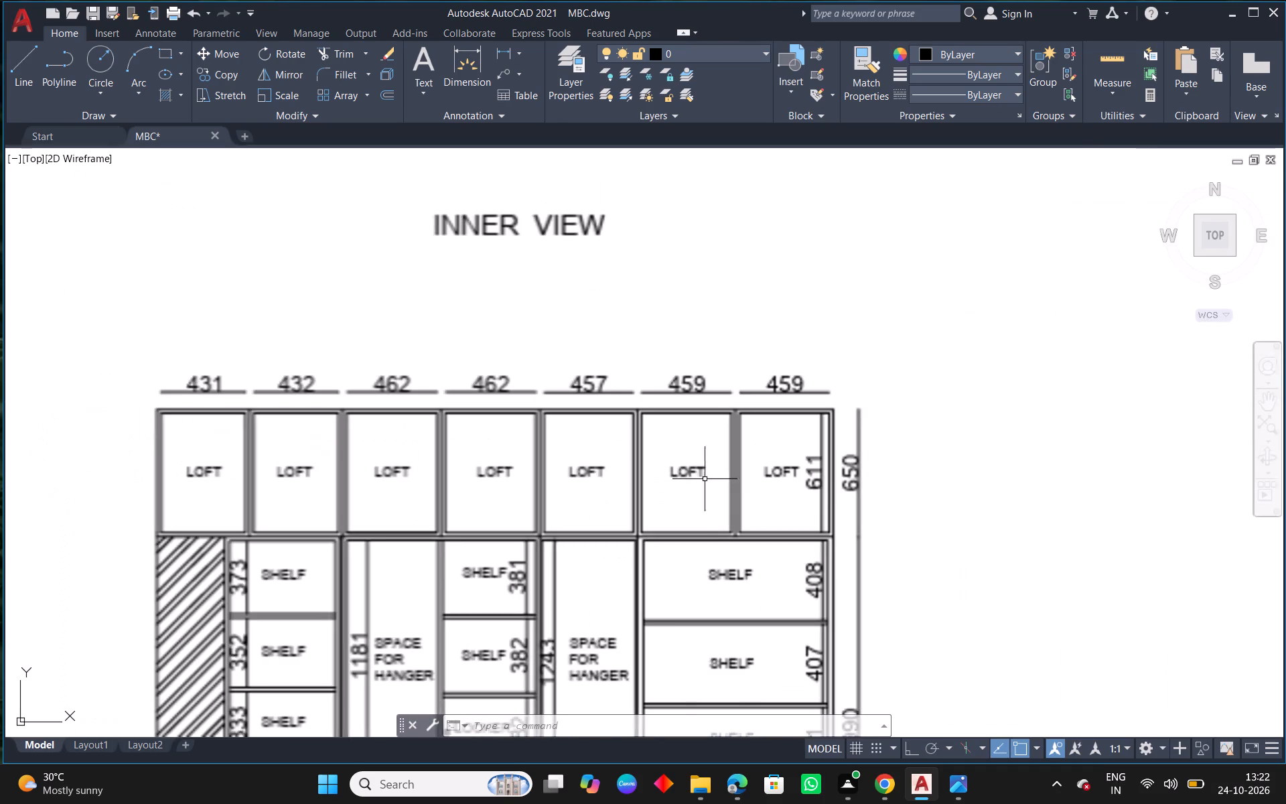
Offset the sixth loft's far divider by 459 towards the empty loft area to create the seventh loft.
scroll(705, 479, "down", 2)
middle_click_drag(635, 574, 852, 443)
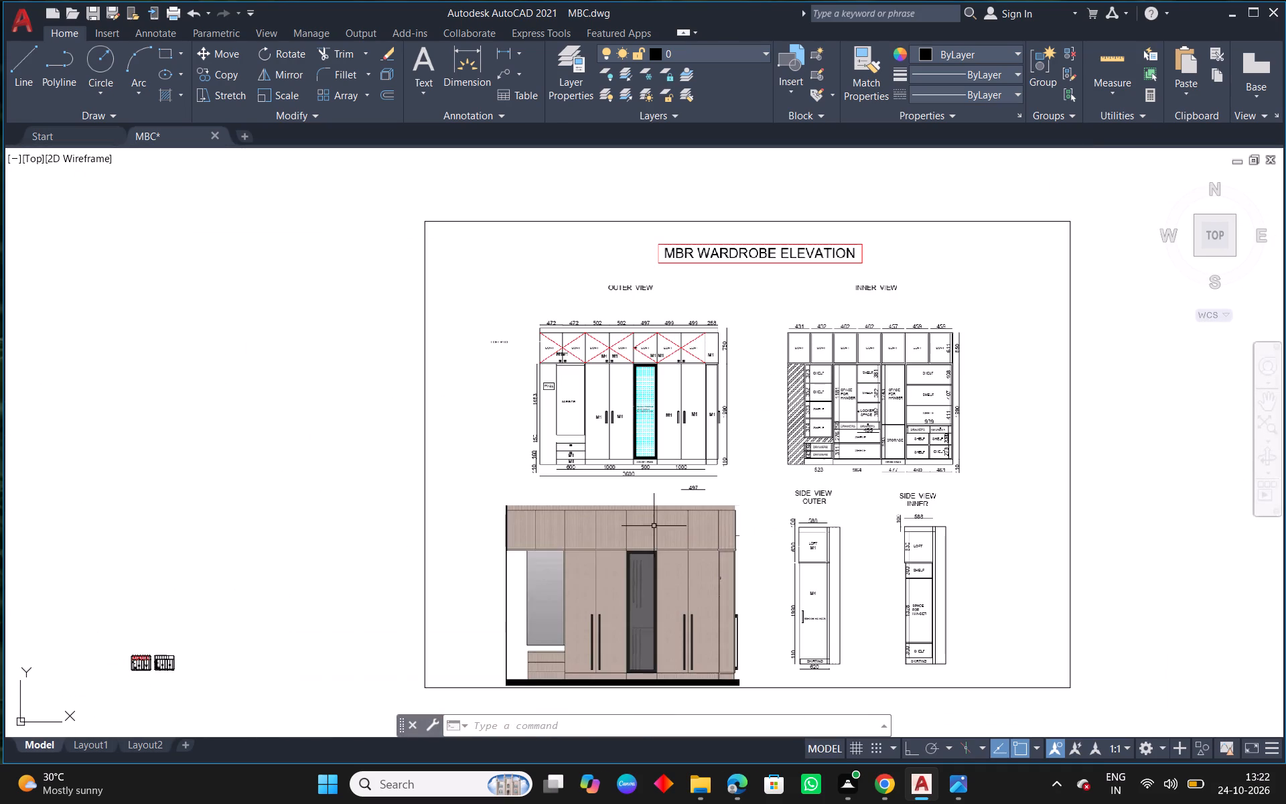
middle_click_drag(559, 592, 871, 462)
scroll(370, 558, "up", 1)
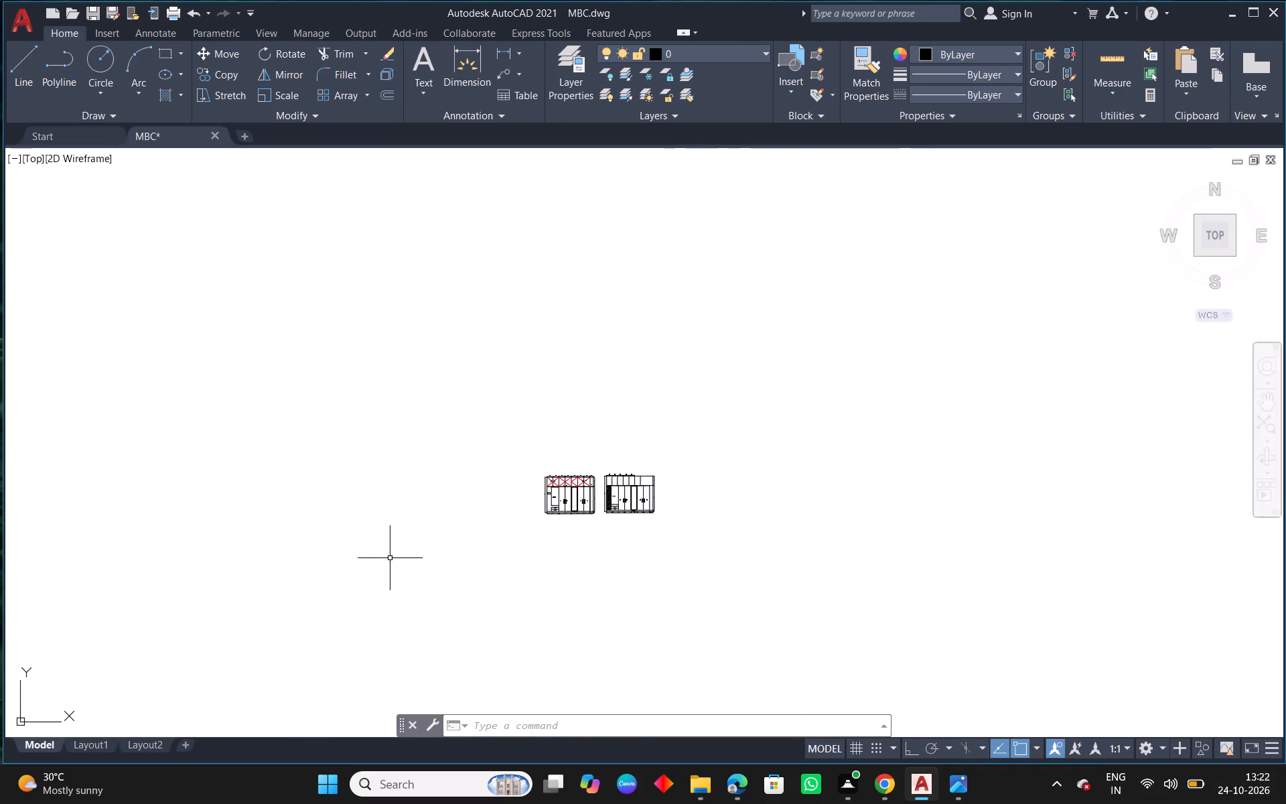
scroll(417, 555, "up", 4)
middle_click_drag(945, 378, 816, 420)
scroll(802, 426, "up", 3)
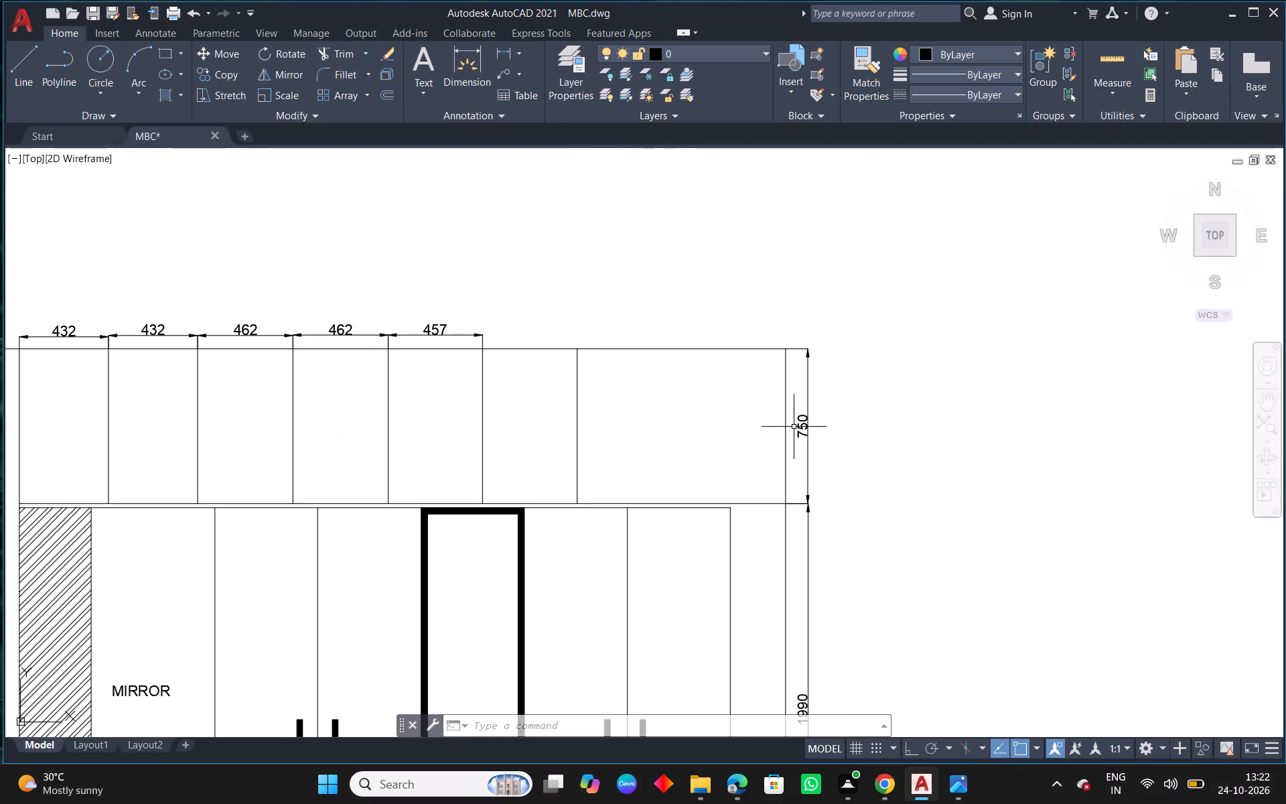
type("O 5")
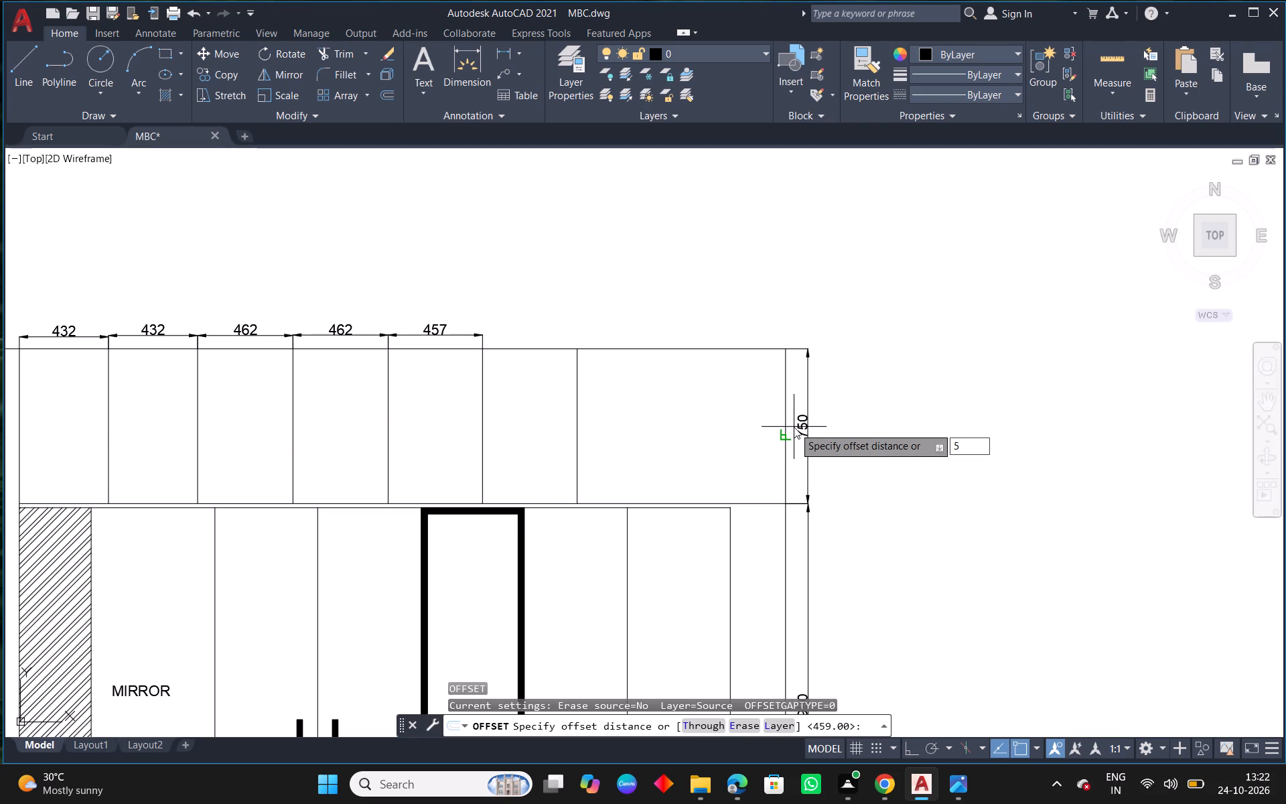
key("BackSpace")
type("459")
key("space")
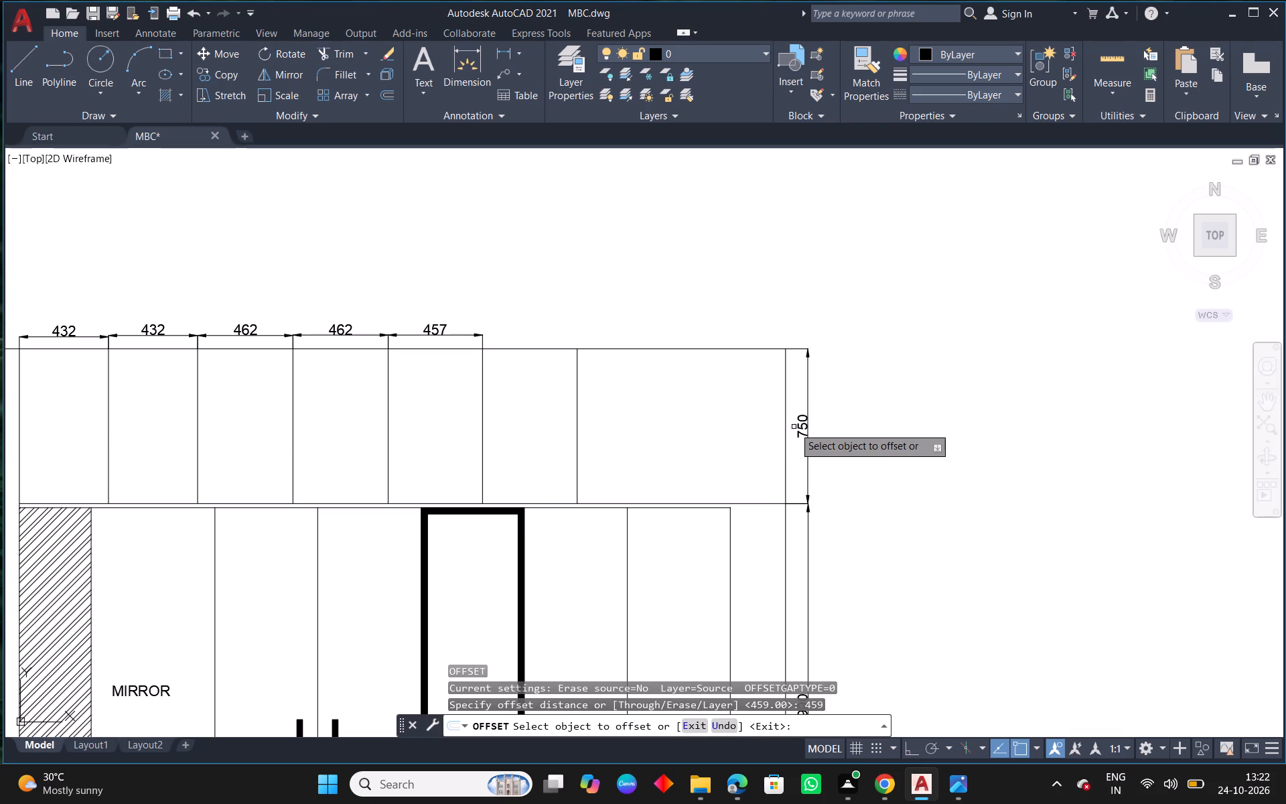
left_click(580, 433)
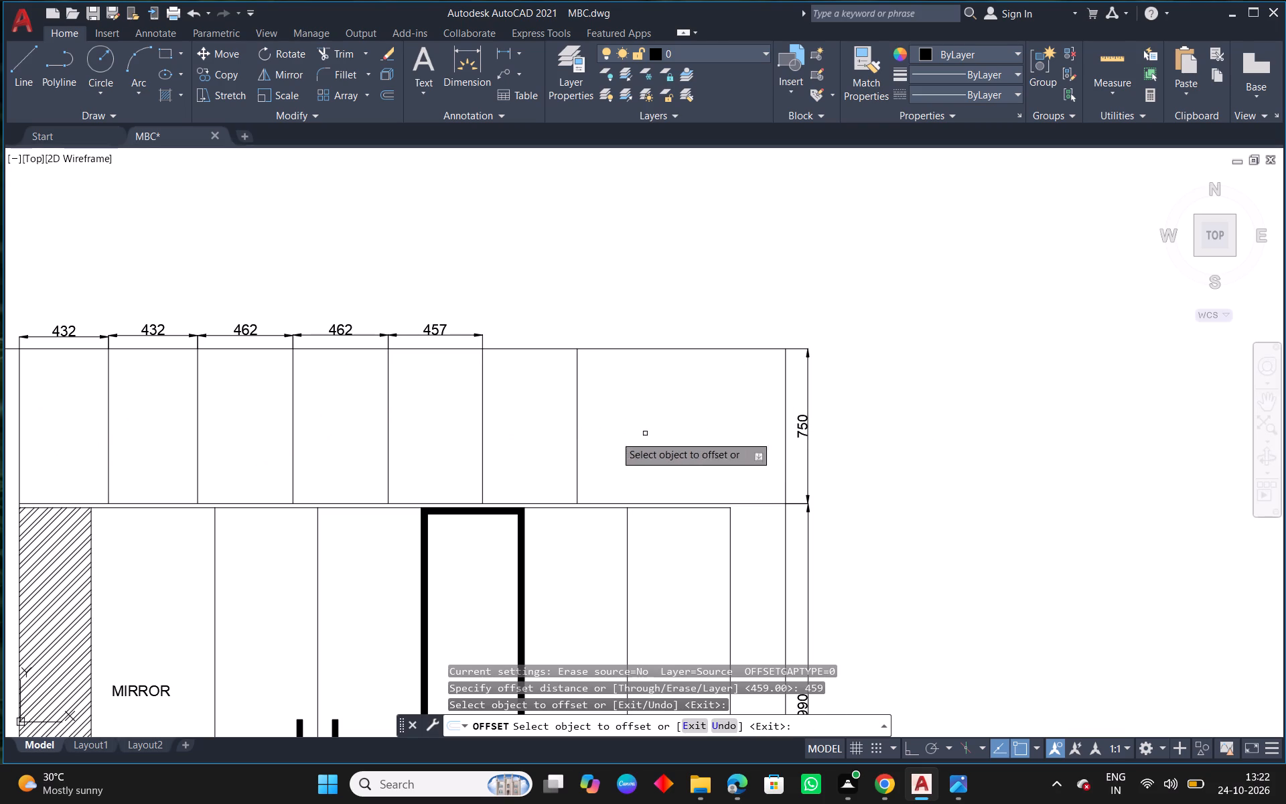
left_click(573, 450)
left_click_drag(577, 468, 578, 468)
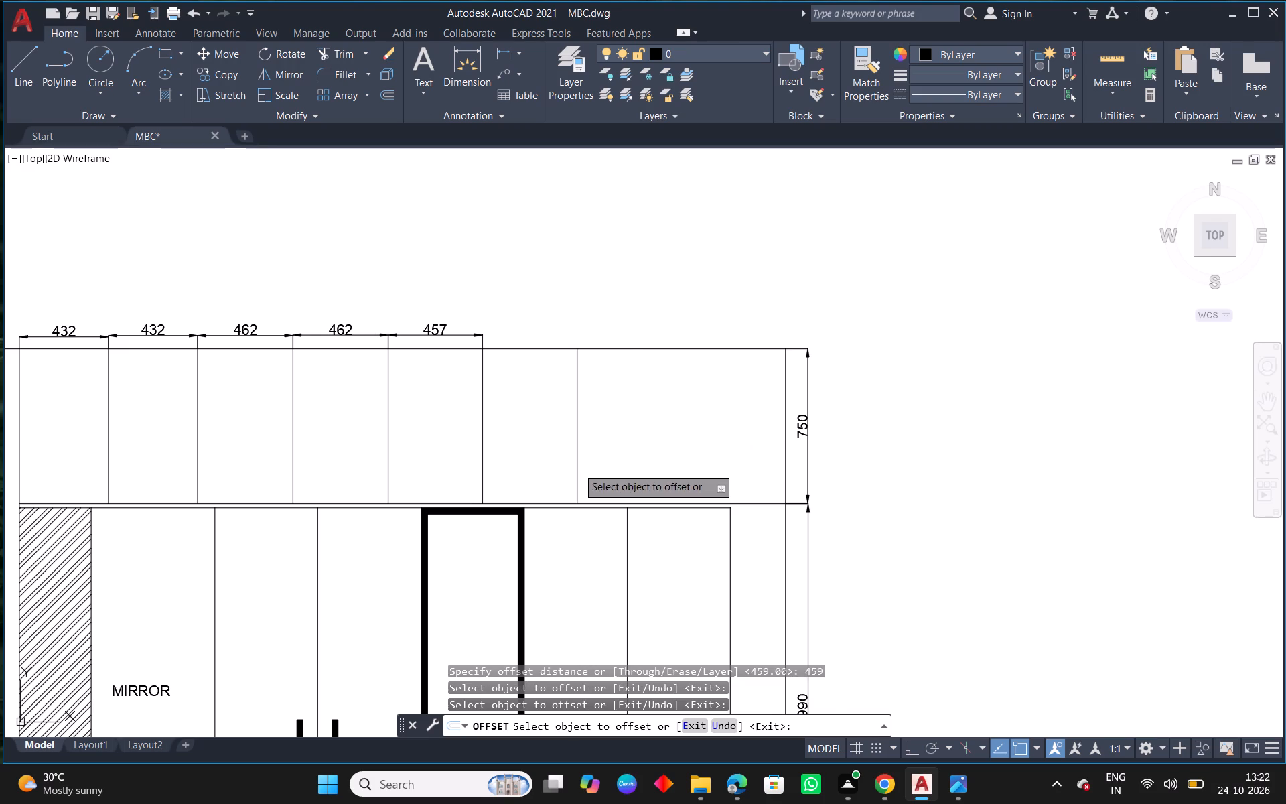
left_click_drag(578, 468, 602, 463)
left_click(701, 460)
key("Escape")
Dimension the sixth loft's width, placing the dimension line level with the 457 dimension.
scroll(697, 460, "down", 1)
middle_click_drag(652, 488, 772, 468)
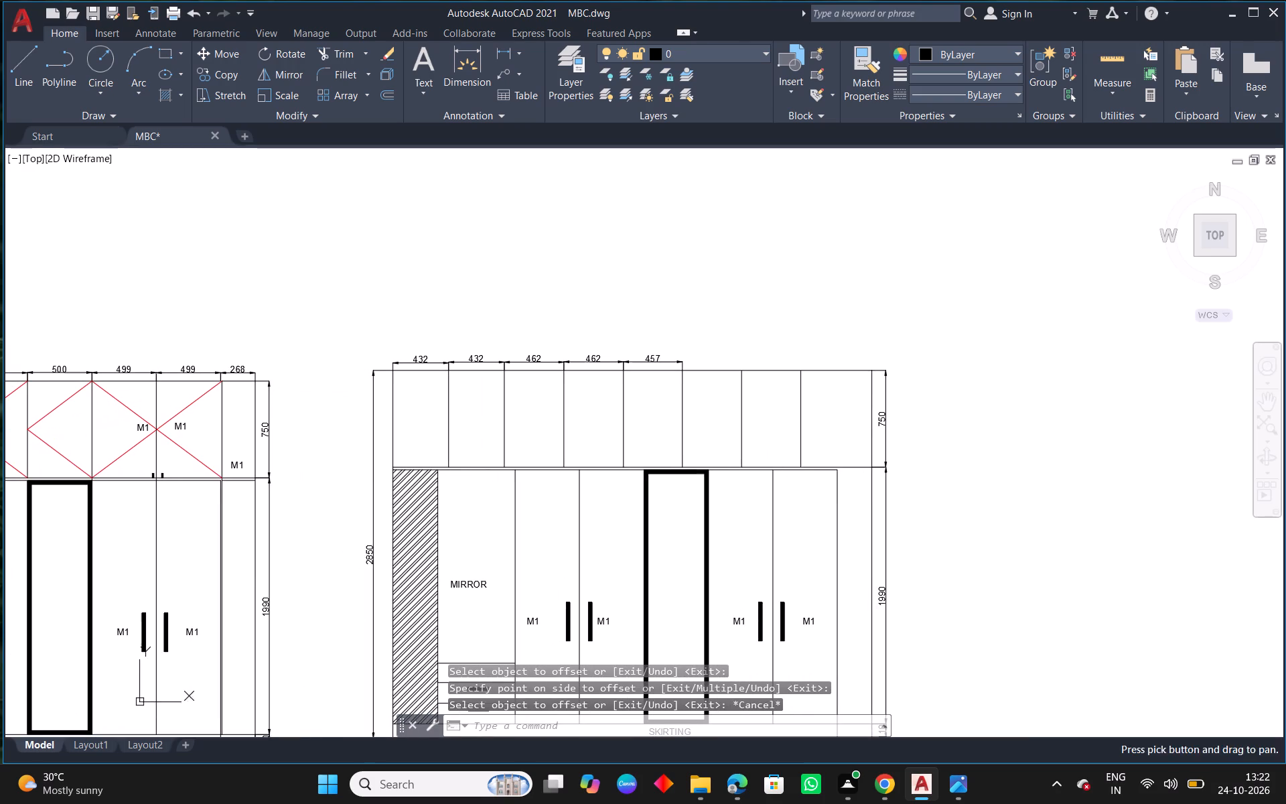
left_click(469, 68)
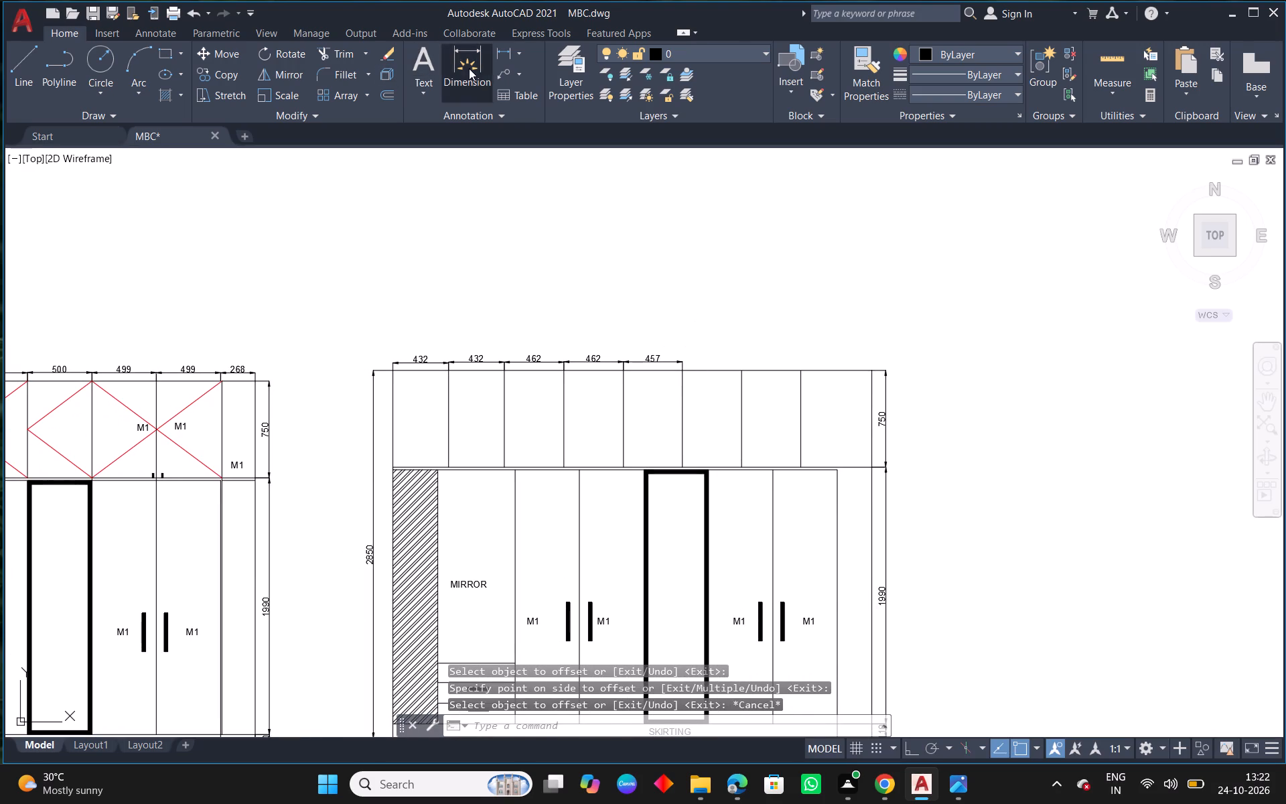
scroll(740, 367, "up", 1)
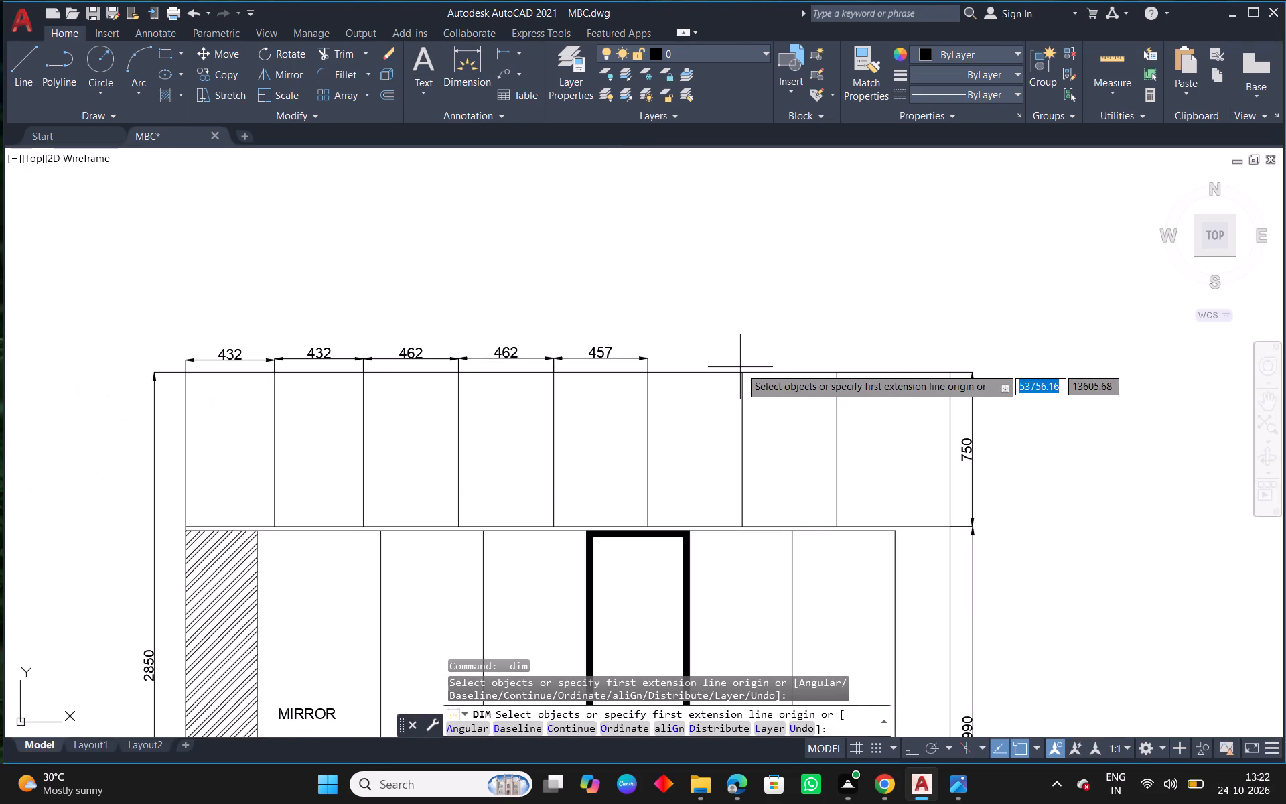
scroll(740, 367, "up", 2)
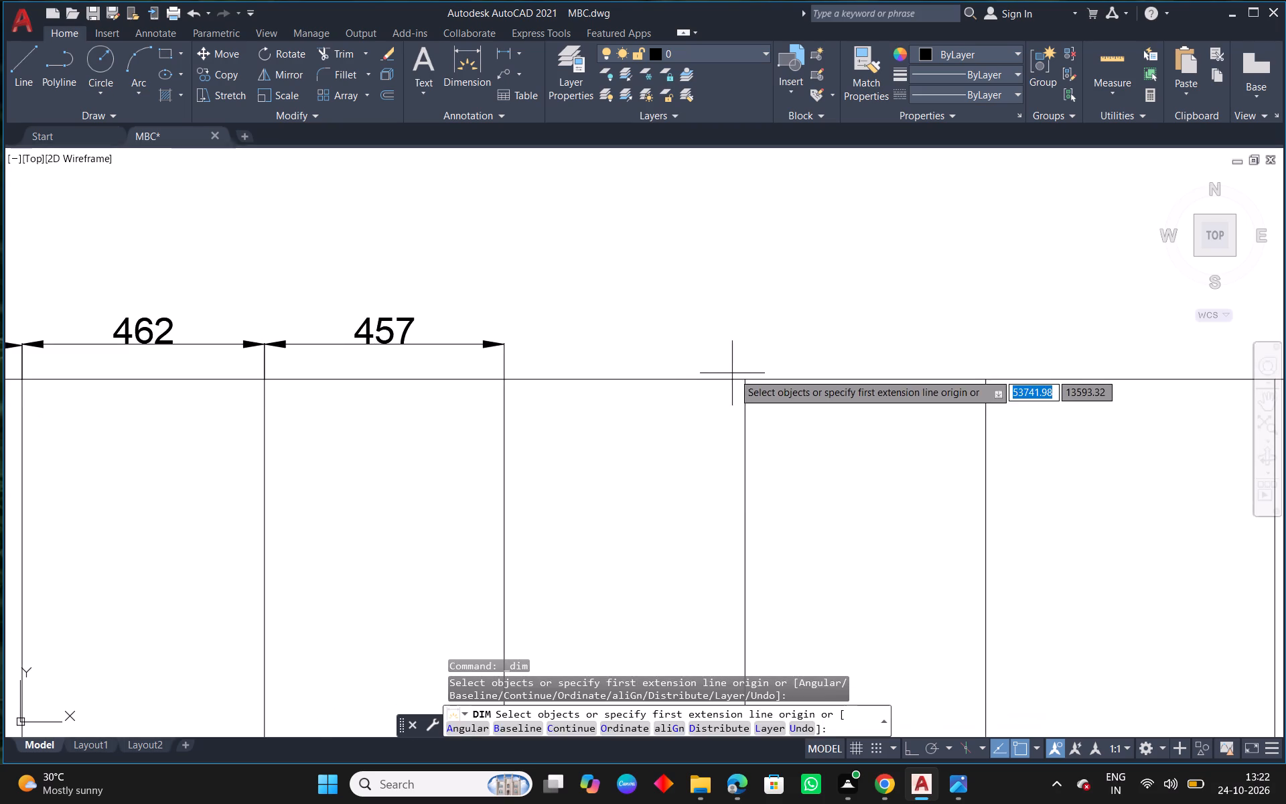
left_click(744, 380)
left_click(502, 380)
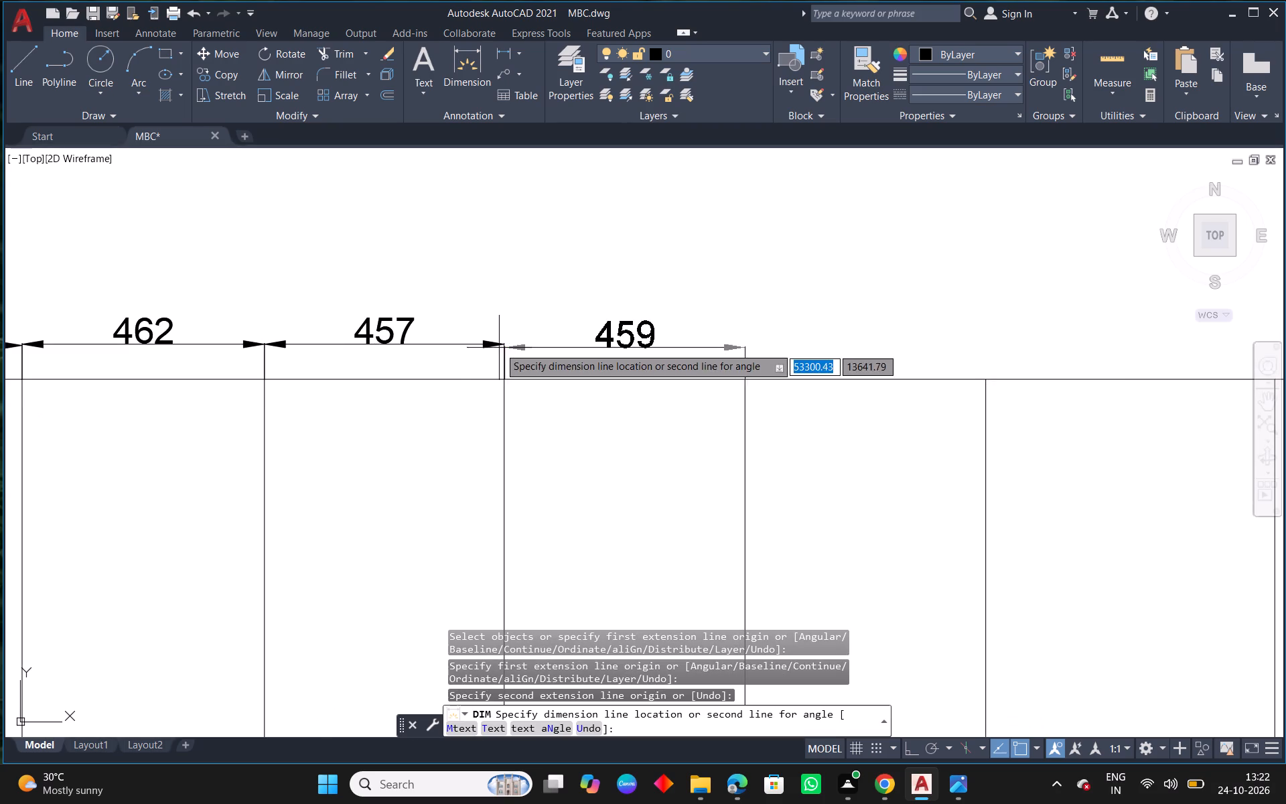
left_click(507, 344)
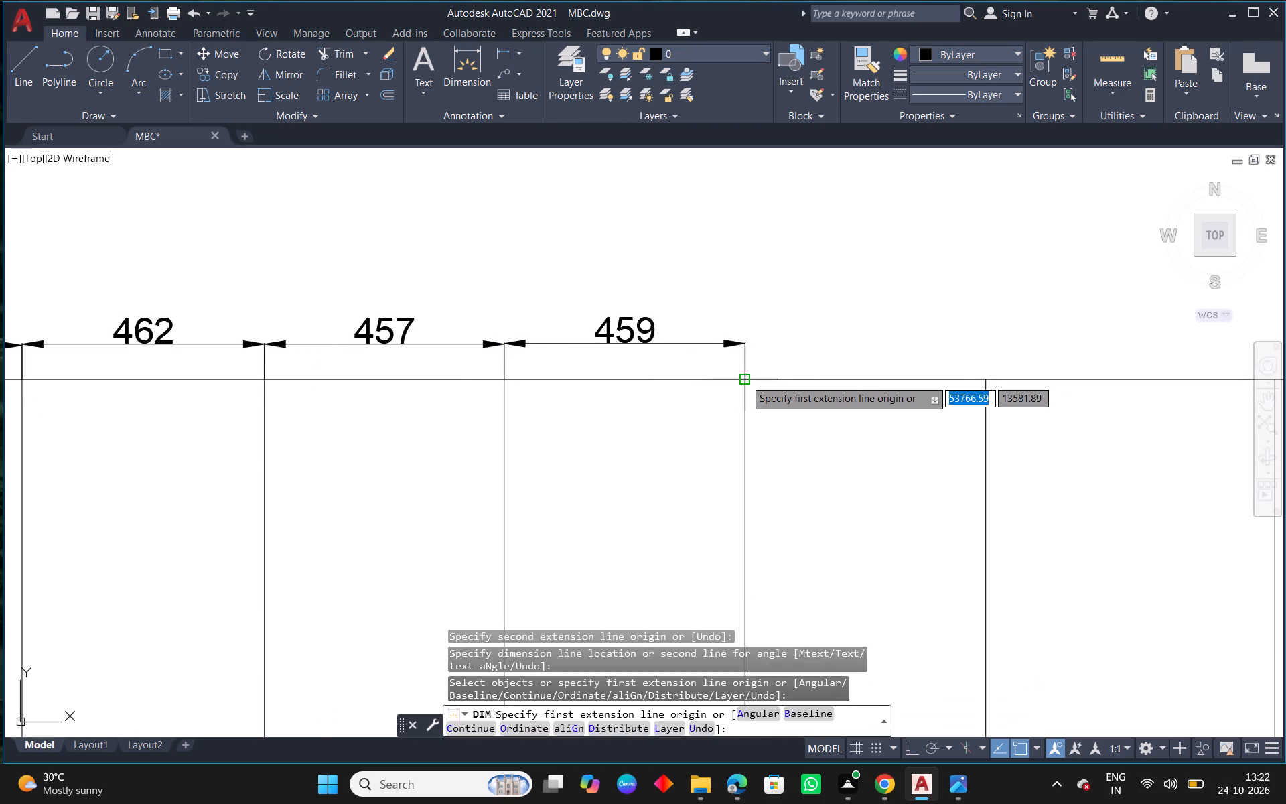
Dimension the seventh loft's width, placing the dimension line level with the sixth loft's dimension.
left_click(745, 379)
middle_click_drag(847, 384, 605, 388)
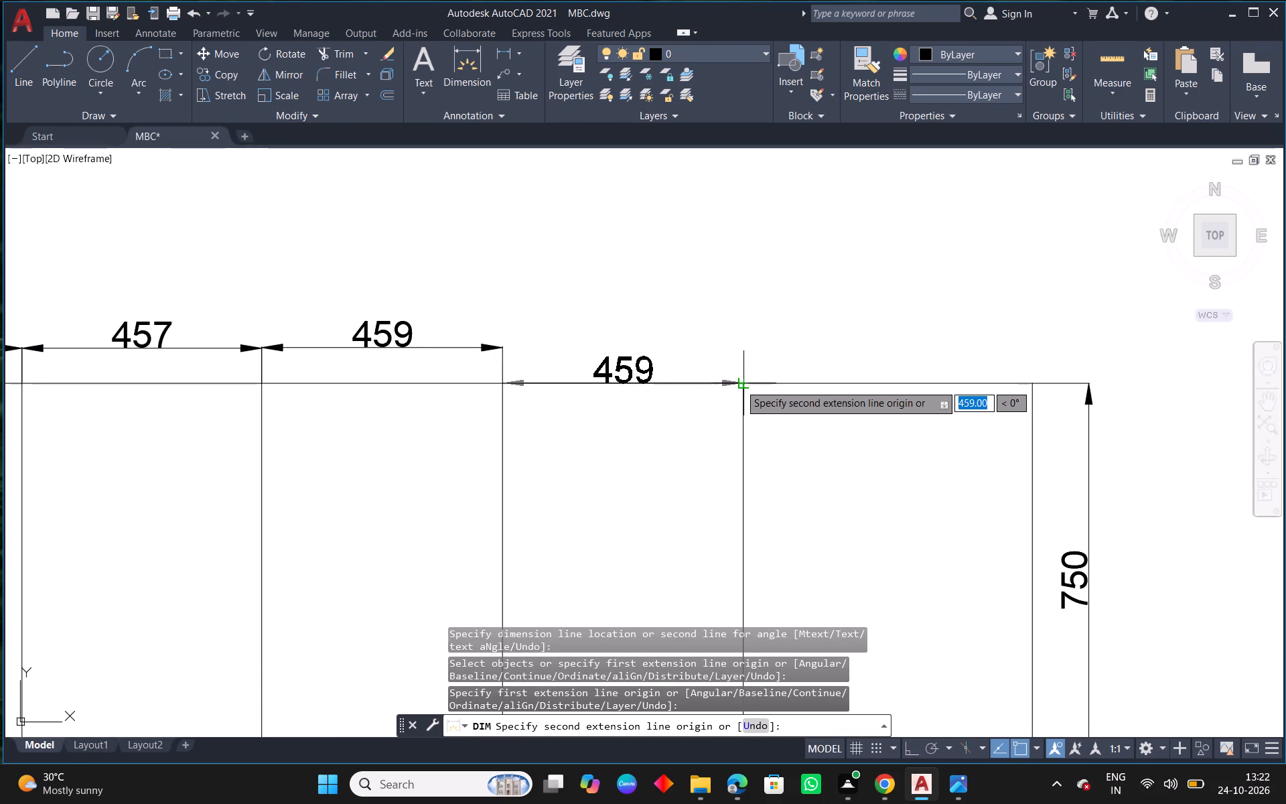
left_click(739, 384)
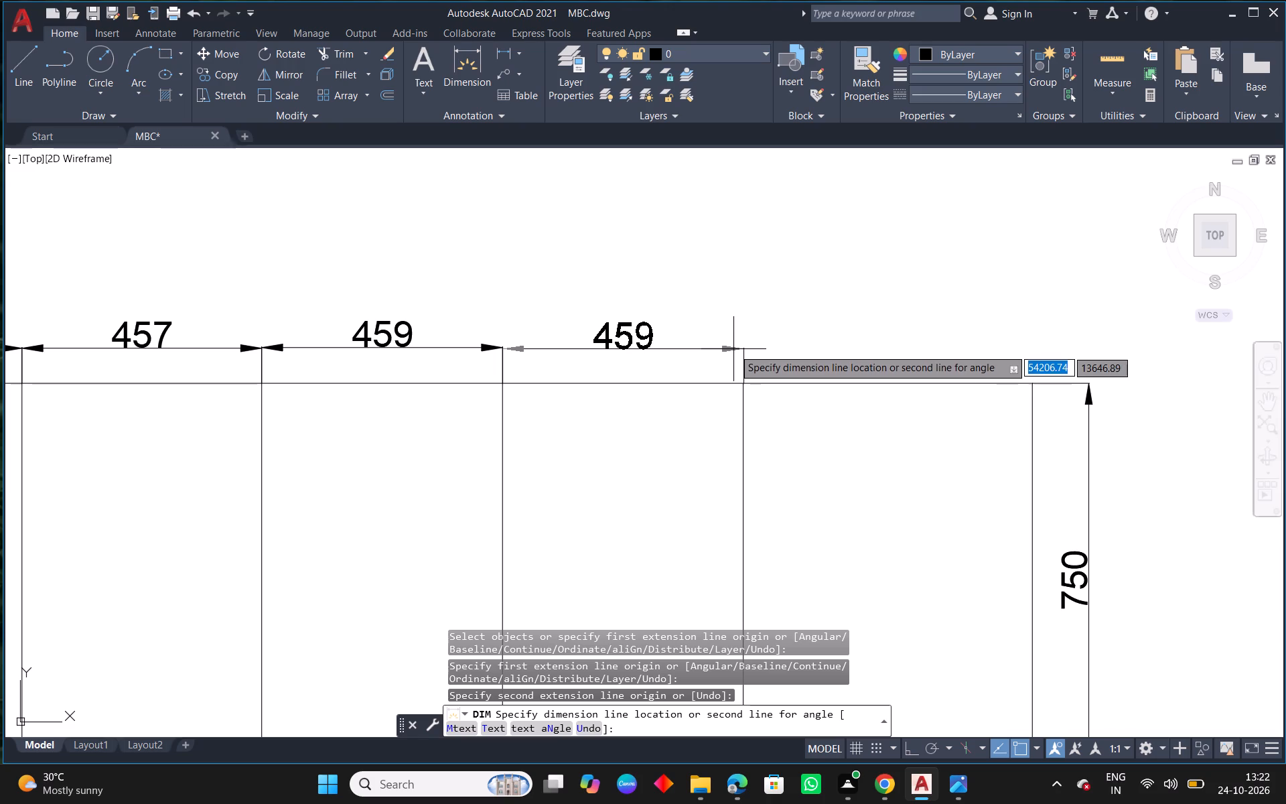
left_click(734, 348)
right_click(729, 348)
left_click(770, 354)
left_click(812, 367)
key("Escape")
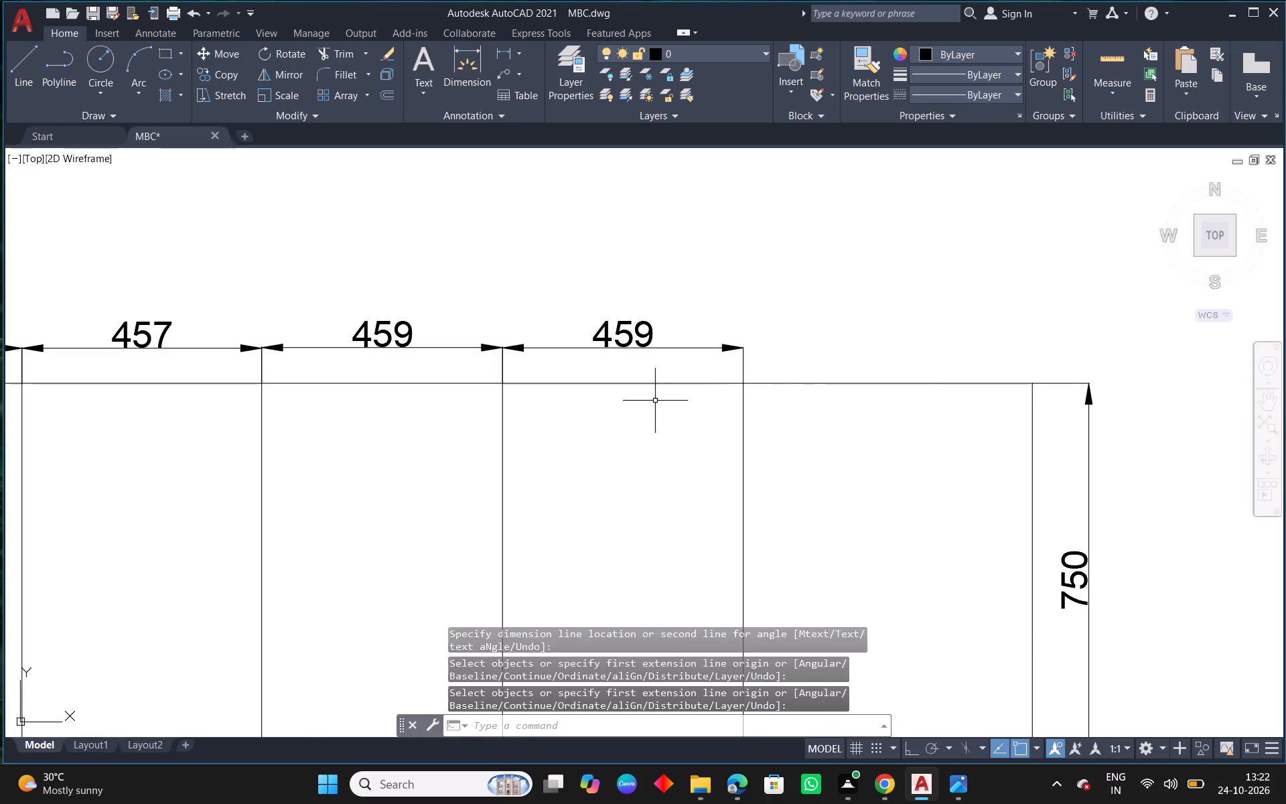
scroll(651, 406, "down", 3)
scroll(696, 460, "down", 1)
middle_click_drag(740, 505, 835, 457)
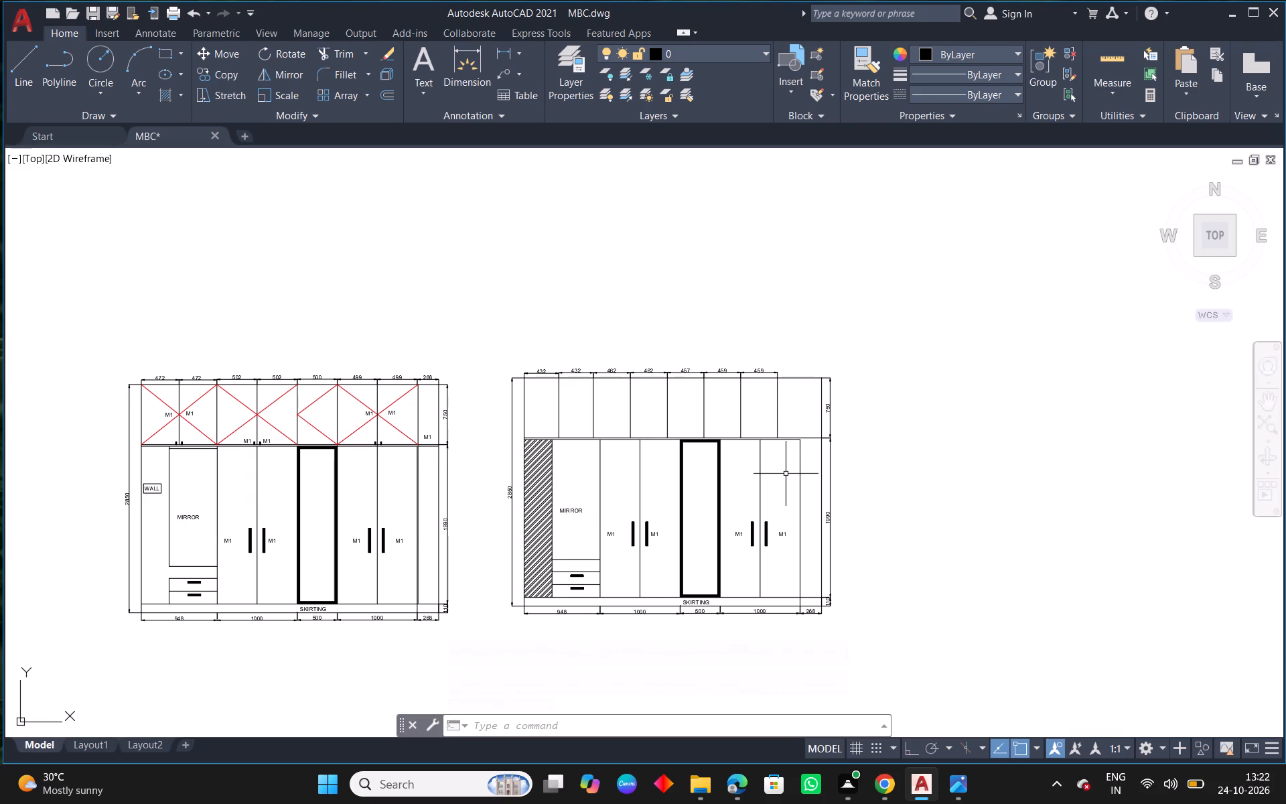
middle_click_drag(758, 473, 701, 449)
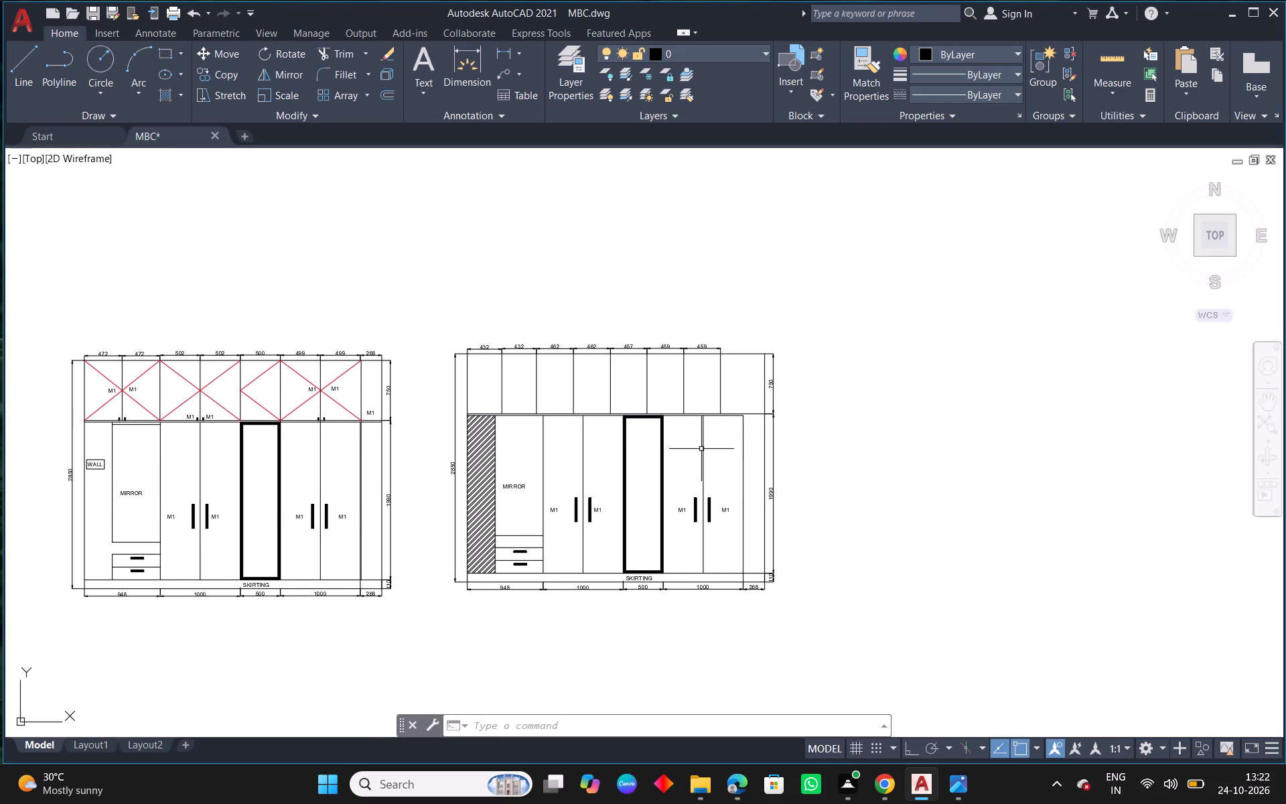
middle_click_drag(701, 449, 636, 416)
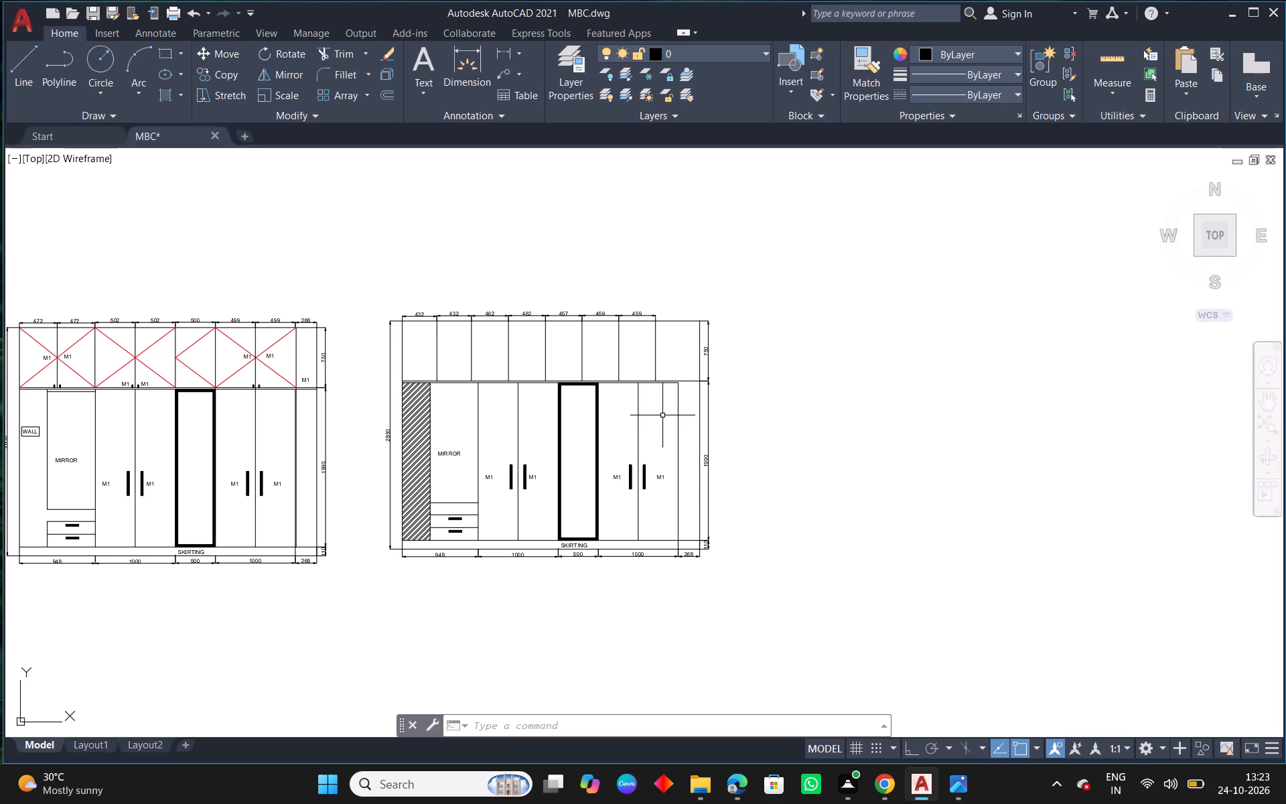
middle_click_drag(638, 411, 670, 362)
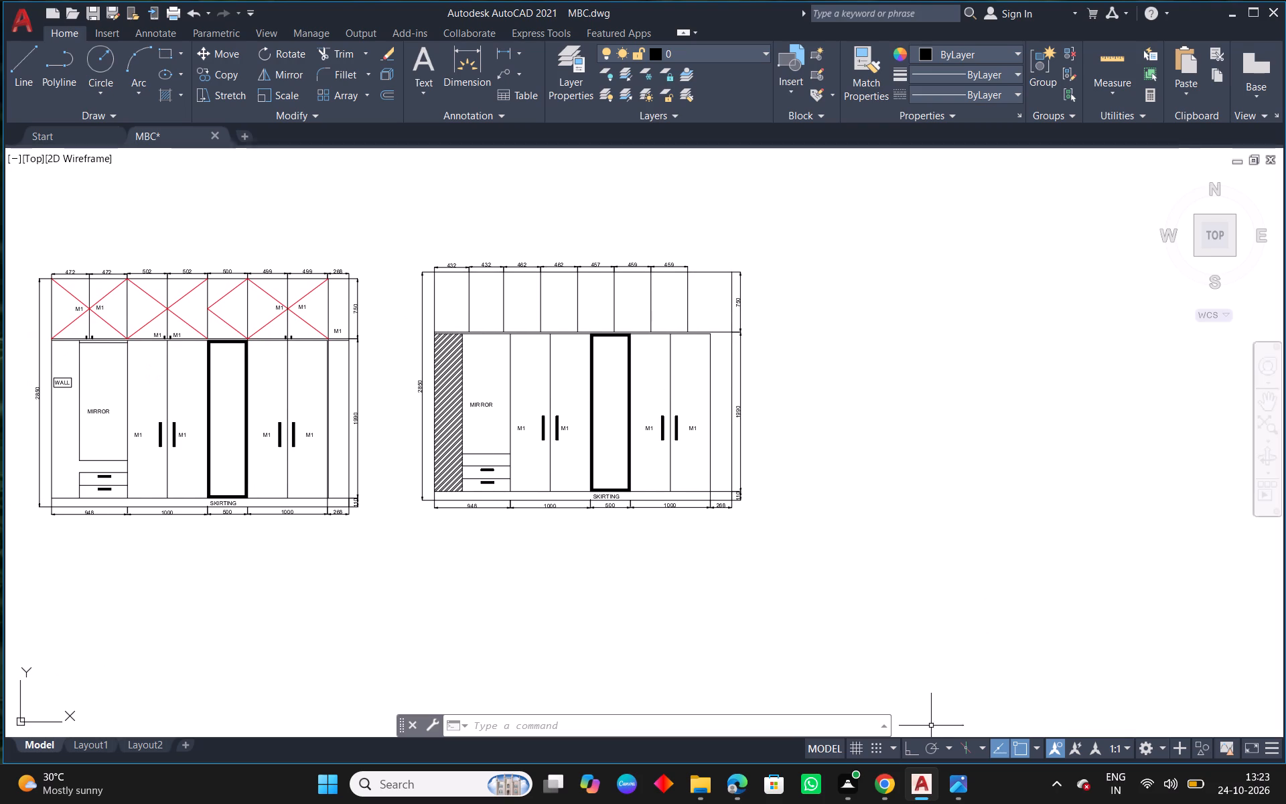
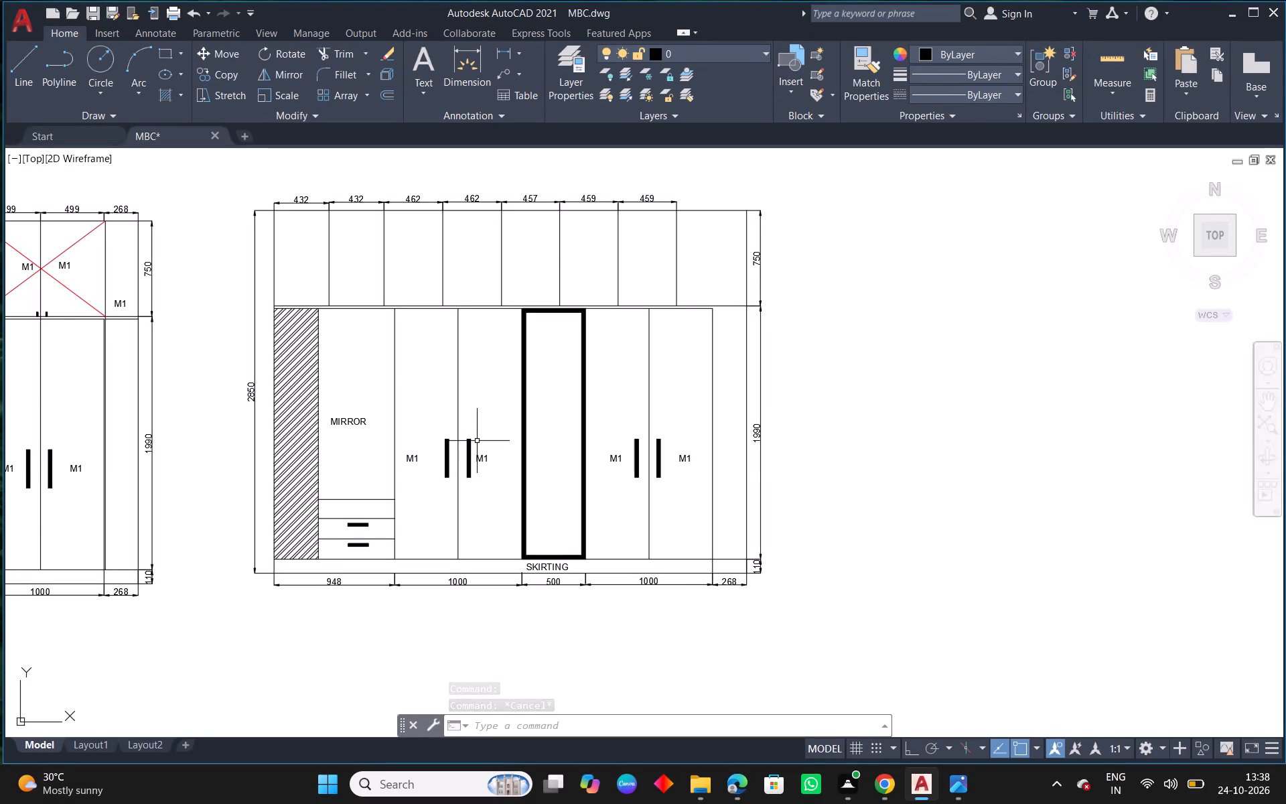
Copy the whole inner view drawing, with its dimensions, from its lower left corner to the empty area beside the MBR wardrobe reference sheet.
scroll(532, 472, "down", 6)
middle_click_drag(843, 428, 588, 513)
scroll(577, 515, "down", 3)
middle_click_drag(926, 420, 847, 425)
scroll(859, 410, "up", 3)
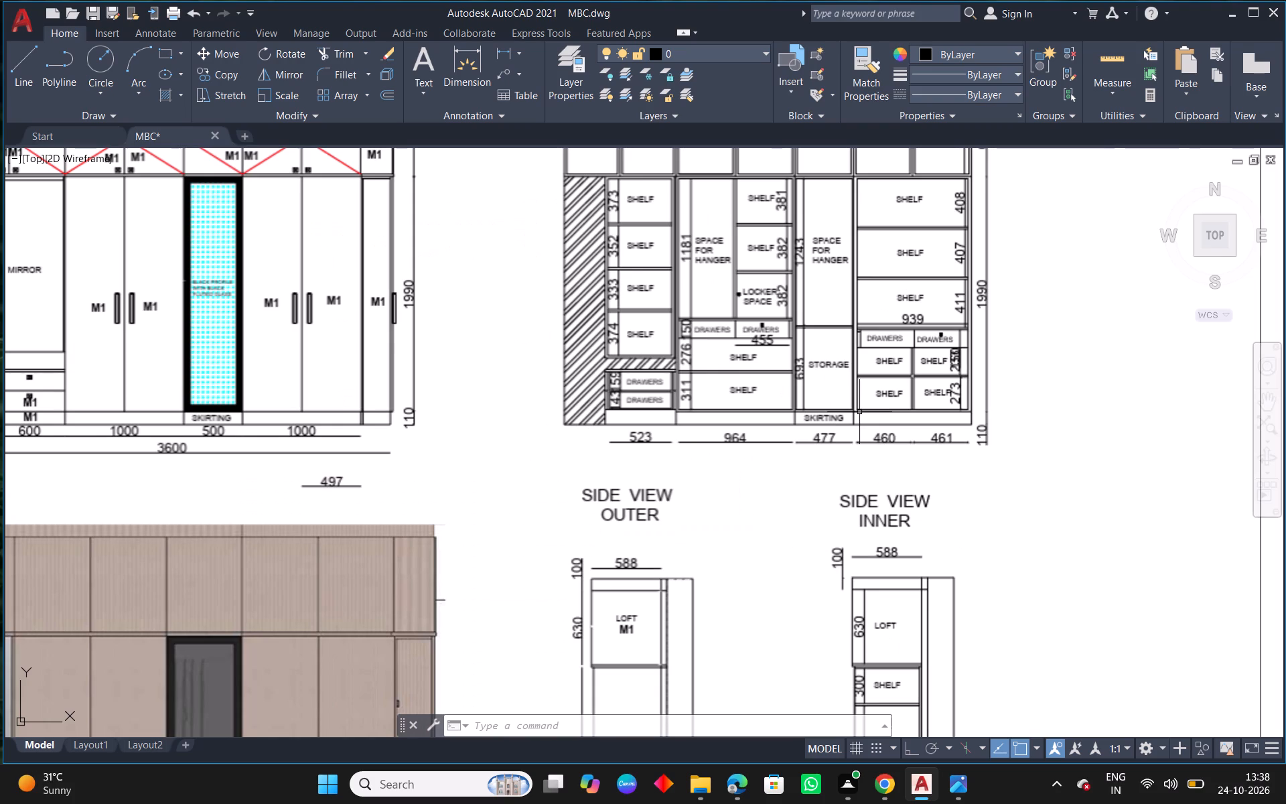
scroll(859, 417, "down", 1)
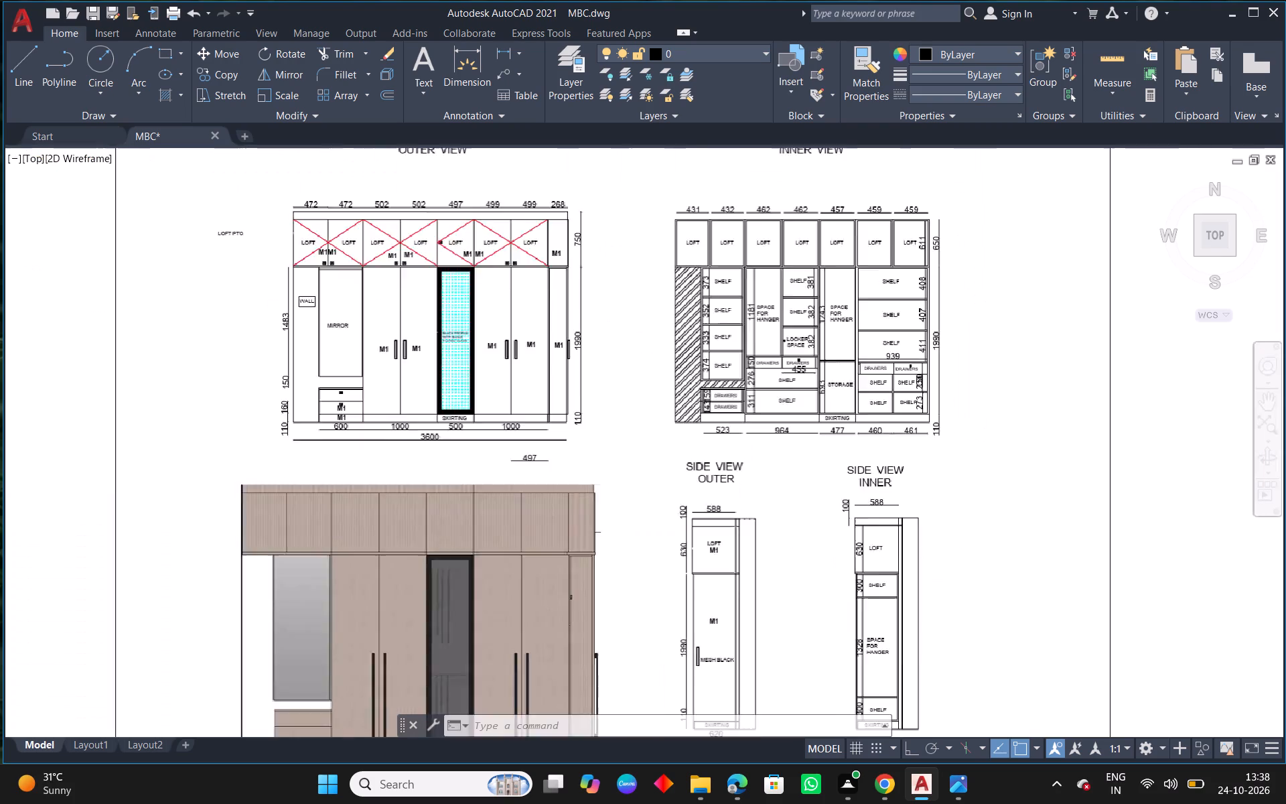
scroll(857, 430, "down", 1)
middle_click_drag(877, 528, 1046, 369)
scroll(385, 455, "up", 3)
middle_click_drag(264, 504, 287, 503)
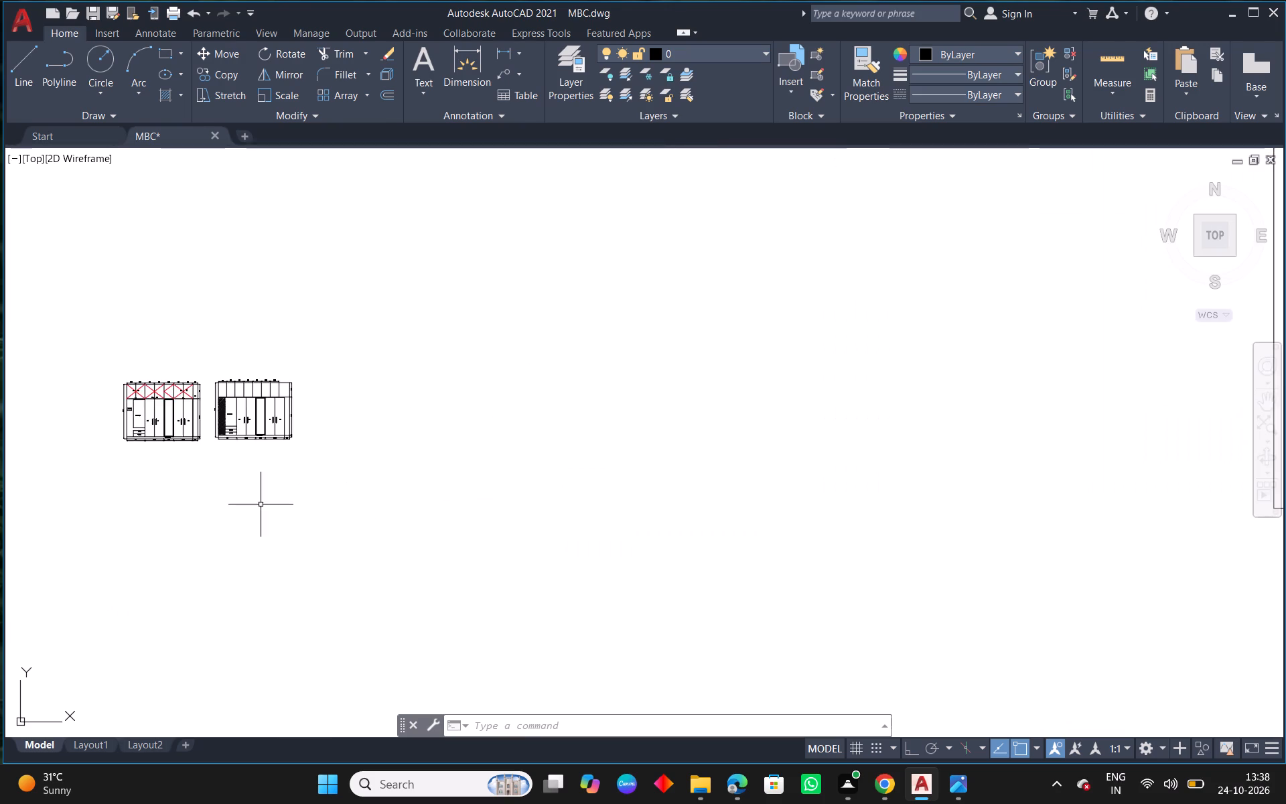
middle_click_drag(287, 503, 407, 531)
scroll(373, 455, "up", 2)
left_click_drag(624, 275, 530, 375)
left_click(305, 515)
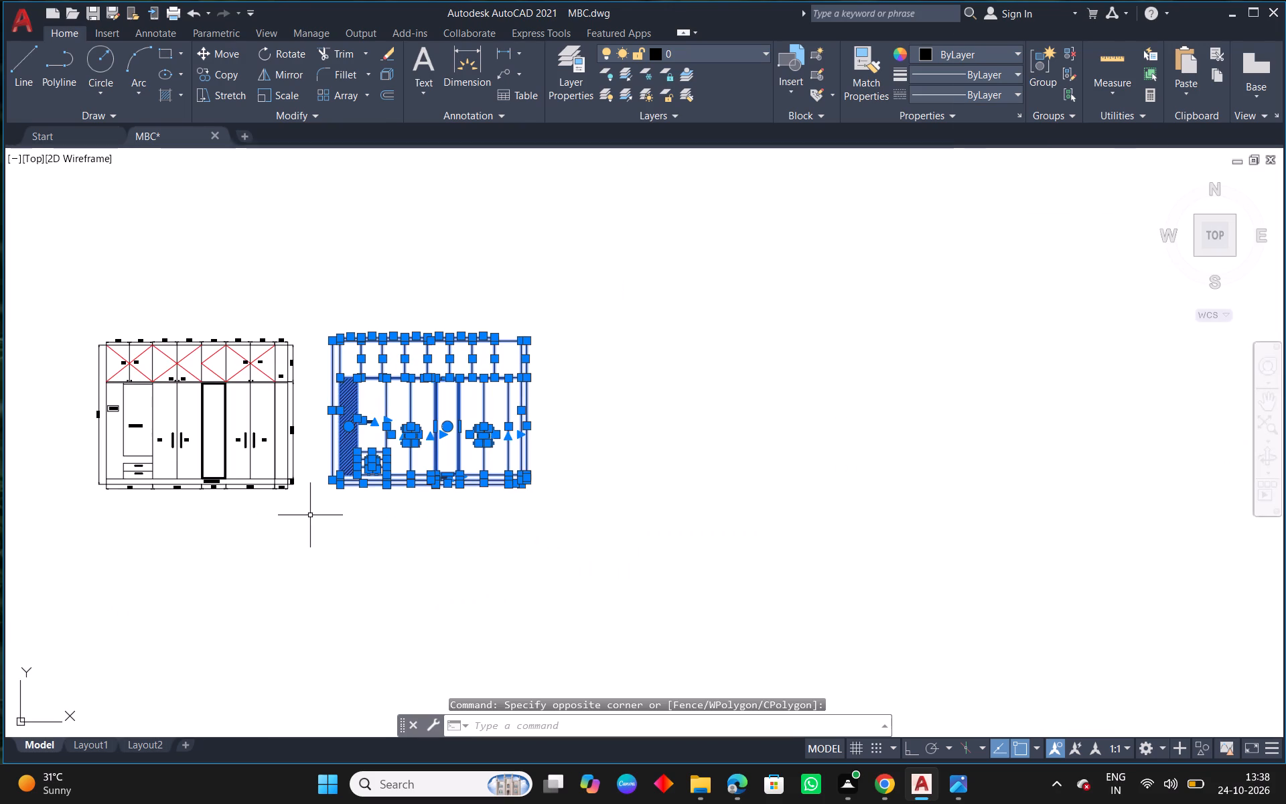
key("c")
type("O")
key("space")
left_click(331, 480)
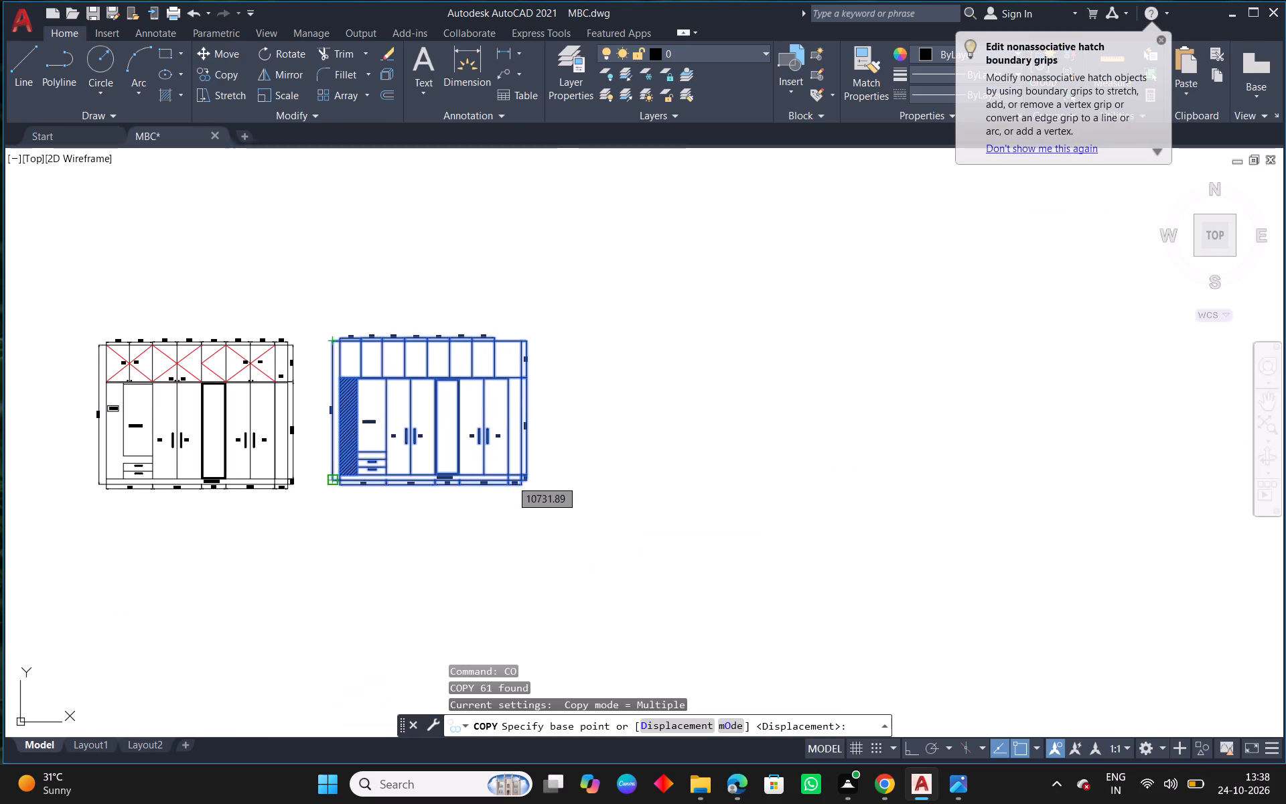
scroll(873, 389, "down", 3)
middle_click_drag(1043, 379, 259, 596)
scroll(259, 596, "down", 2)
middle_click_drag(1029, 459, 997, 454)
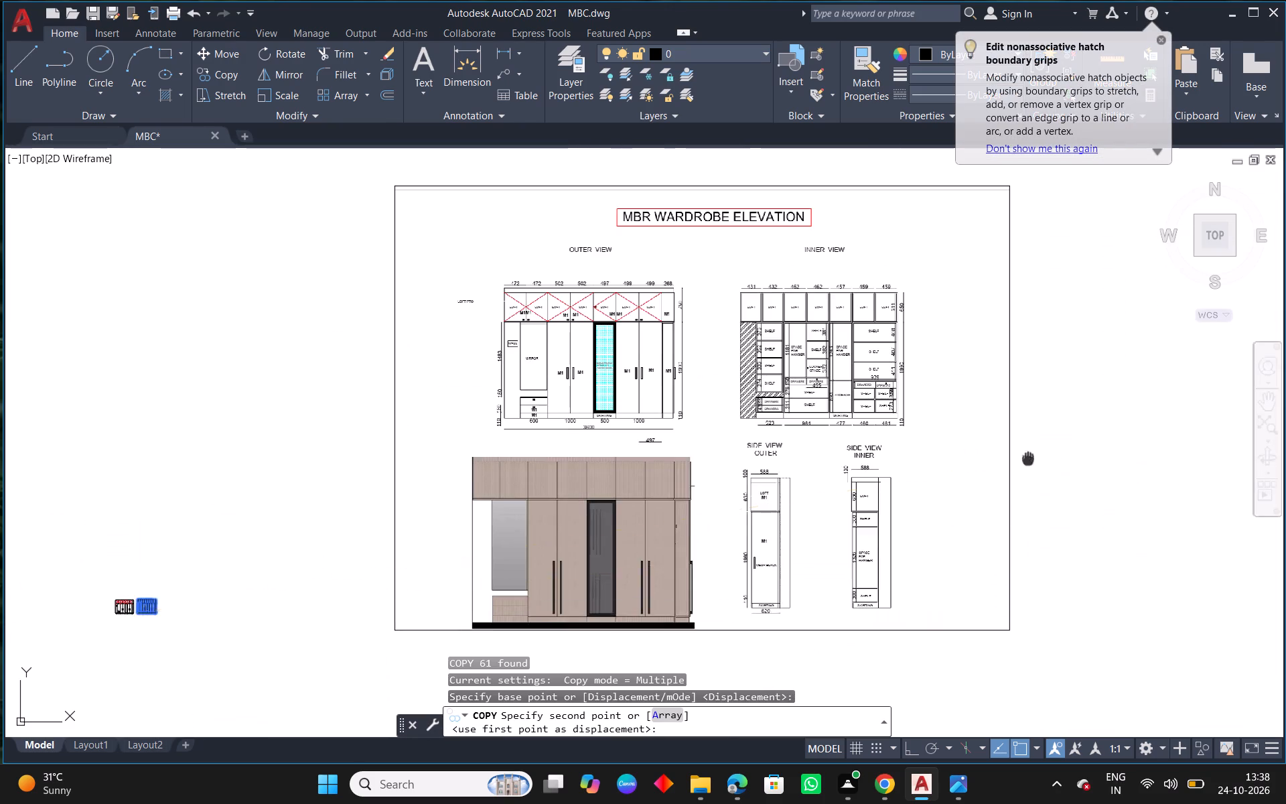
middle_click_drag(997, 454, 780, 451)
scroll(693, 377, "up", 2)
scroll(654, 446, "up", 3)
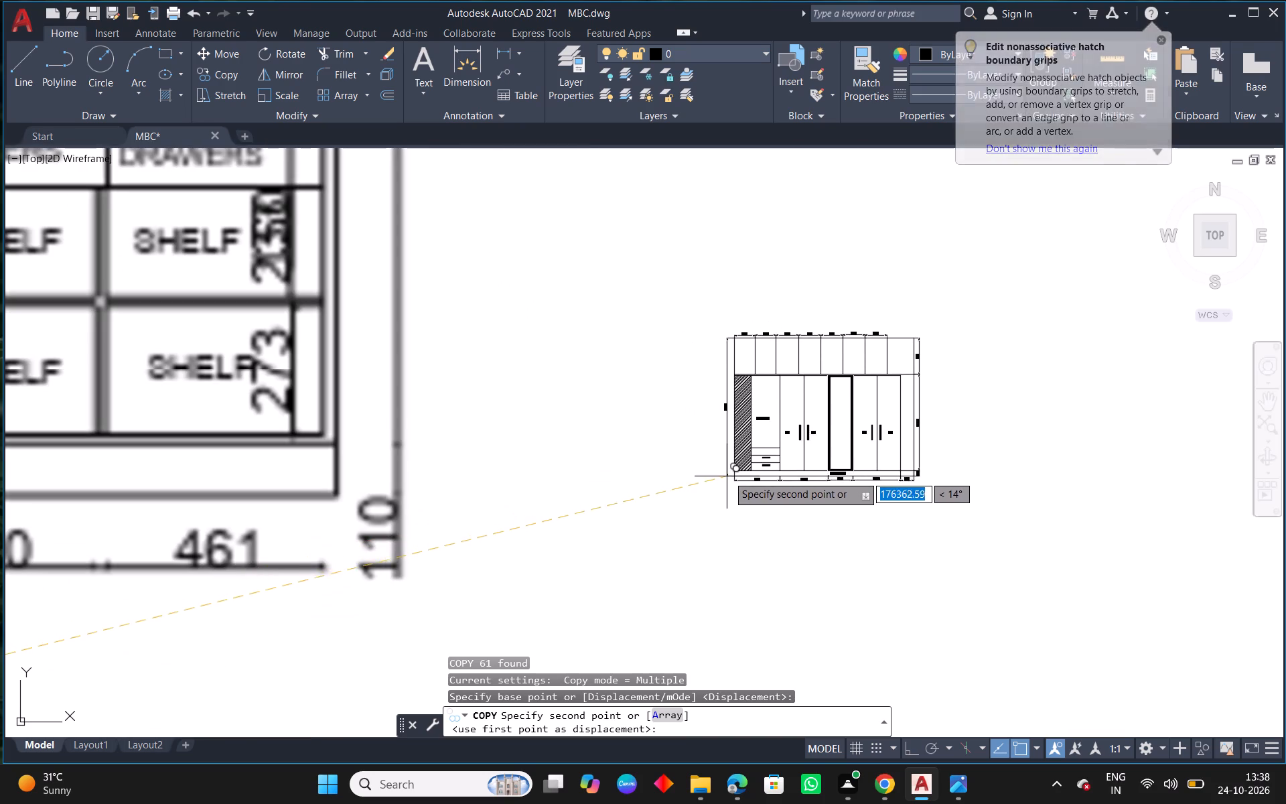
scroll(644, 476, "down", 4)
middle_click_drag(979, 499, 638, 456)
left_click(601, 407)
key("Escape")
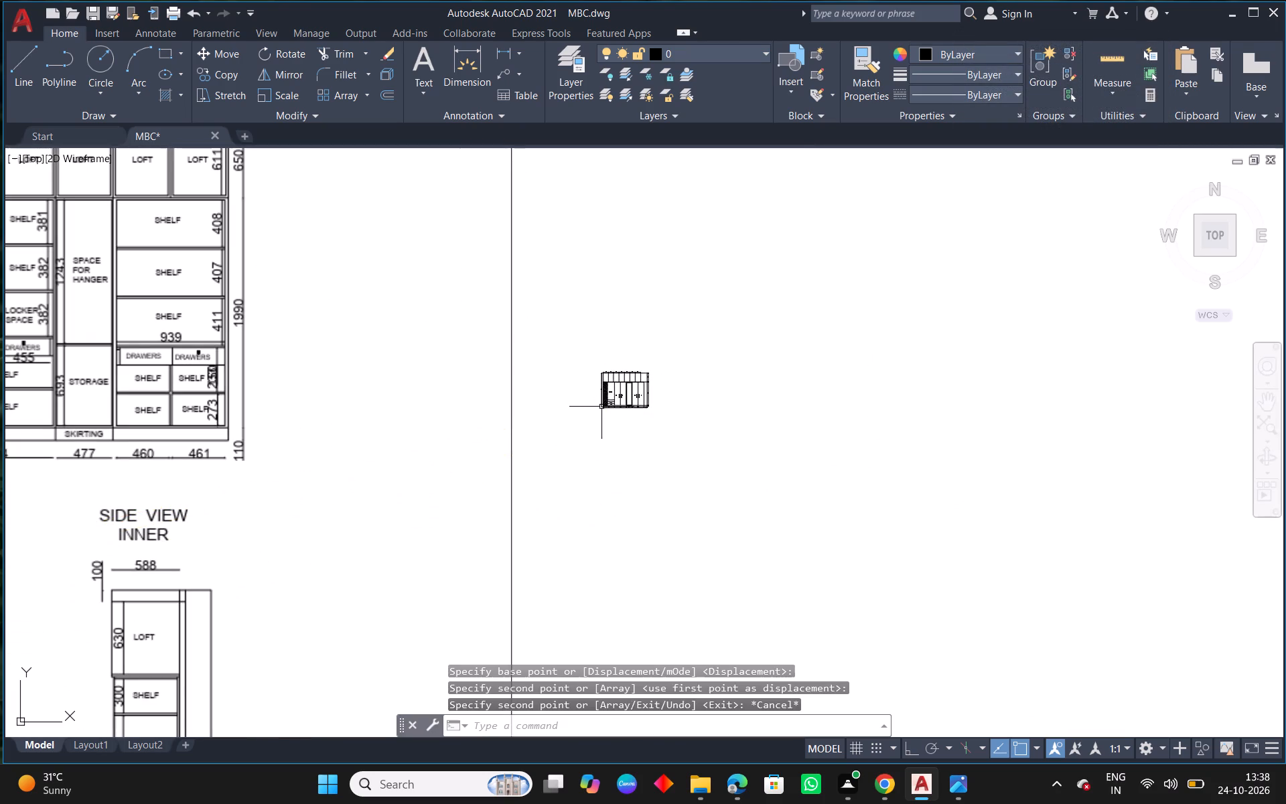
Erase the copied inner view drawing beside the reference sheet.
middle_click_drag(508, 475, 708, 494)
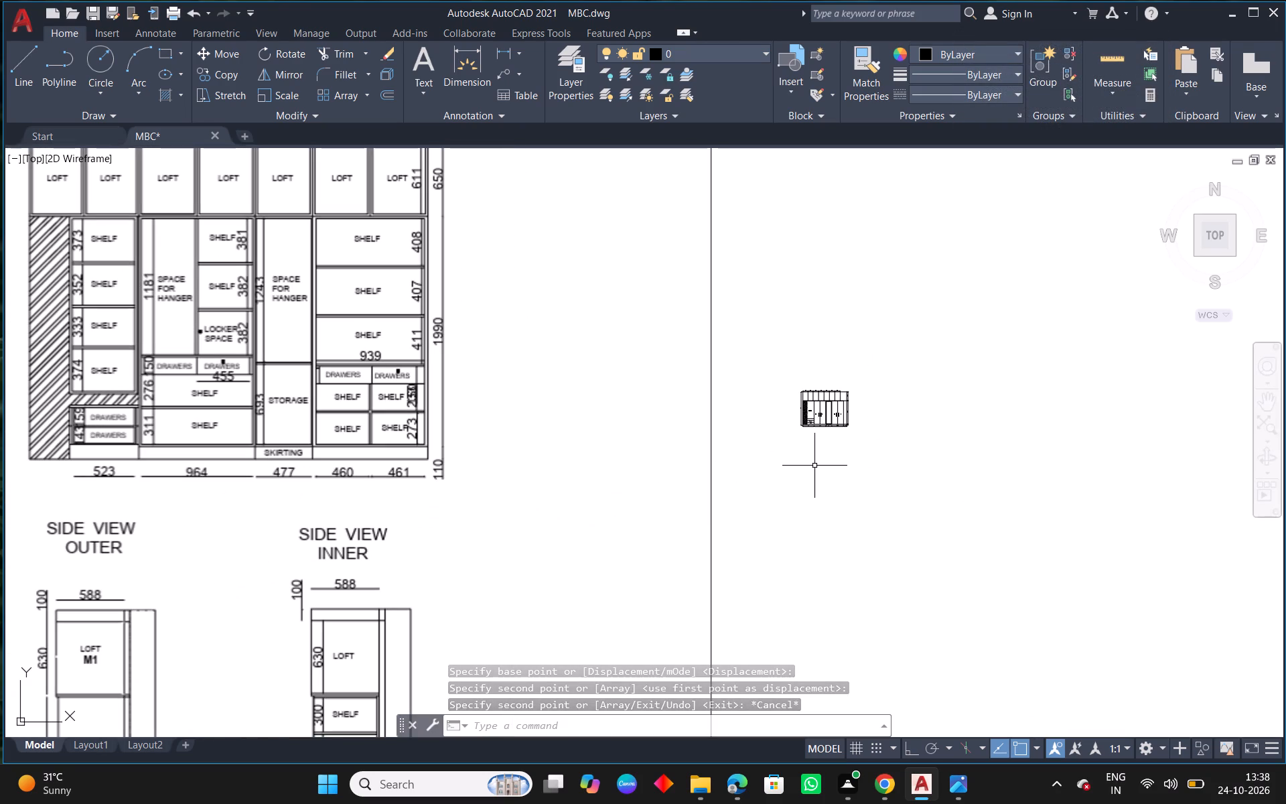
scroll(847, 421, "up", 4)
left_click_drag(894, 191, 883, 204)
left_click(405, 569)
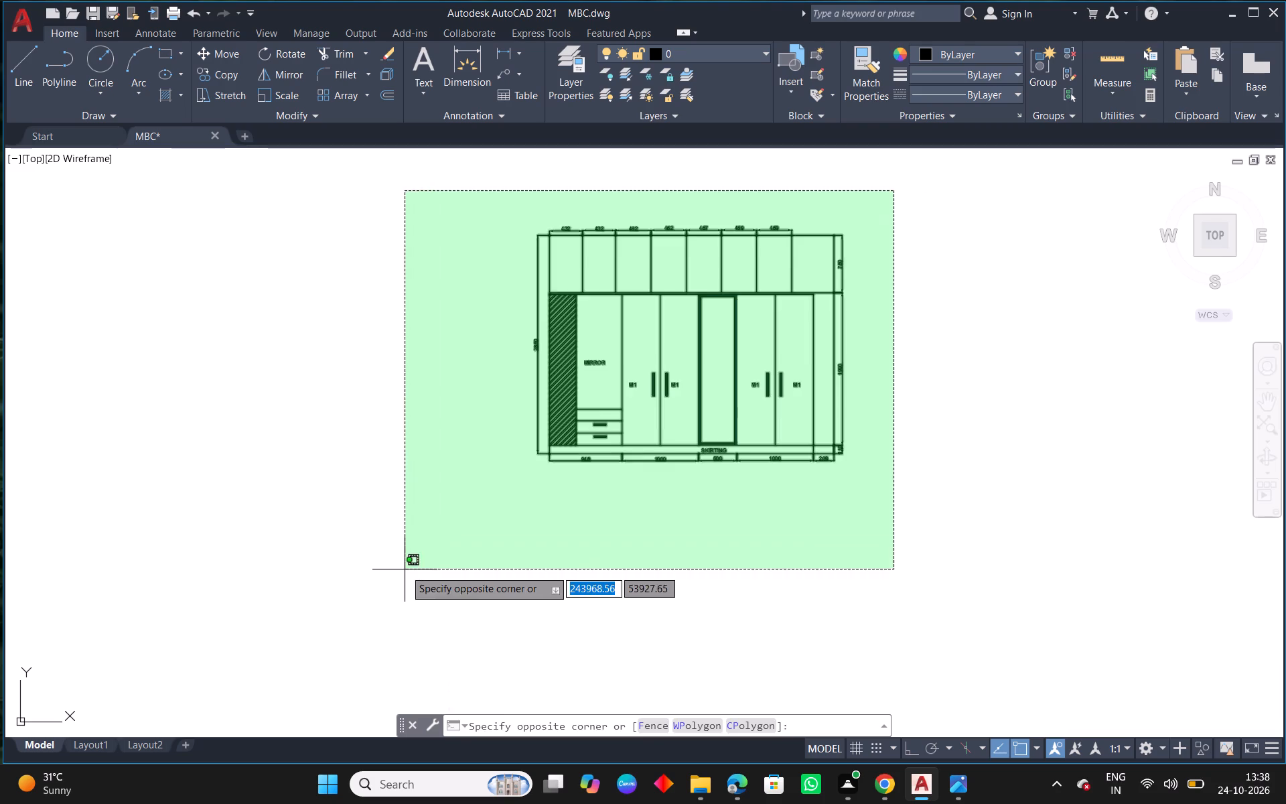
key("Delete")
With Ortho on, draw a 461 horizontal line in the empty area beside the reference sheet as the skirting base.
scroll(612, 511, "down", 6)
middle_click_drag(532, 576, 583, 559)
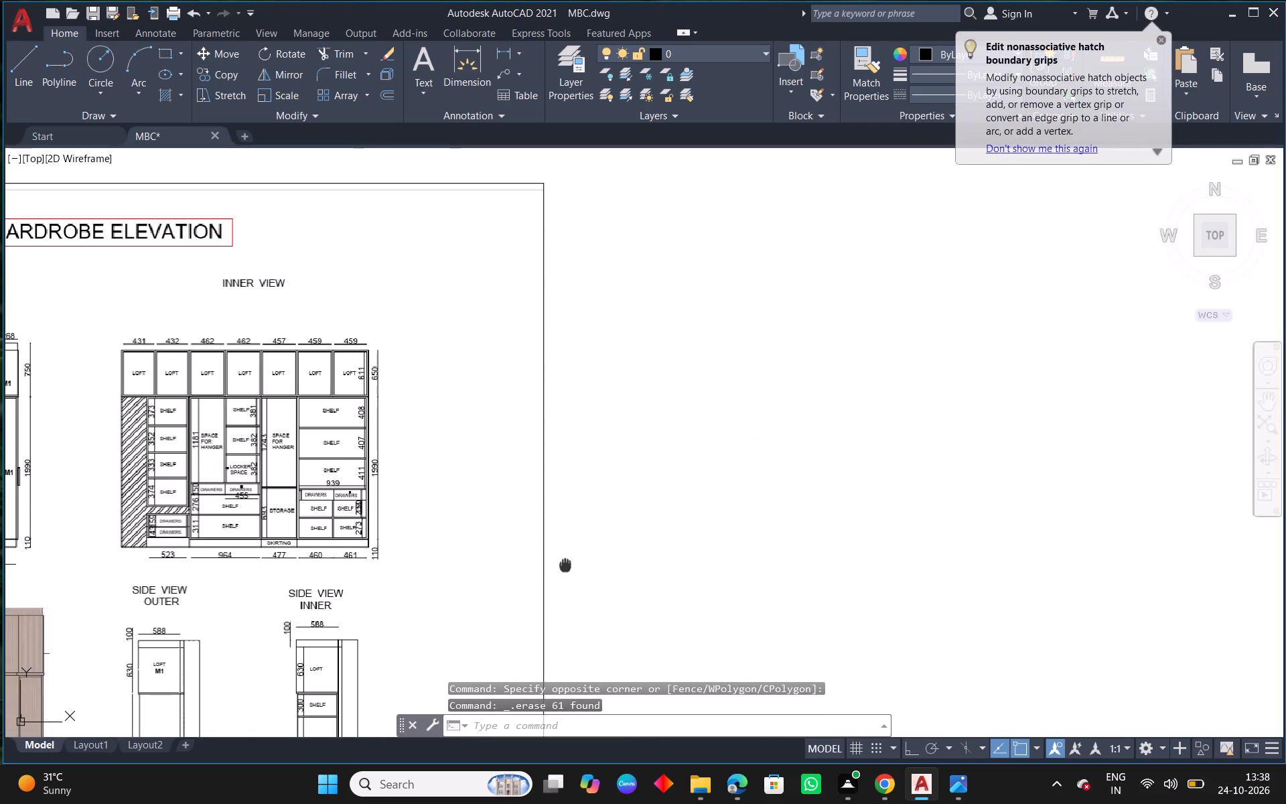
middle_click_drag(583, 559, 593, 555)
scroll(502, 555, "up", 1)
middle_click_drag(767, 588, 712, 597)
type("L")
key("space")
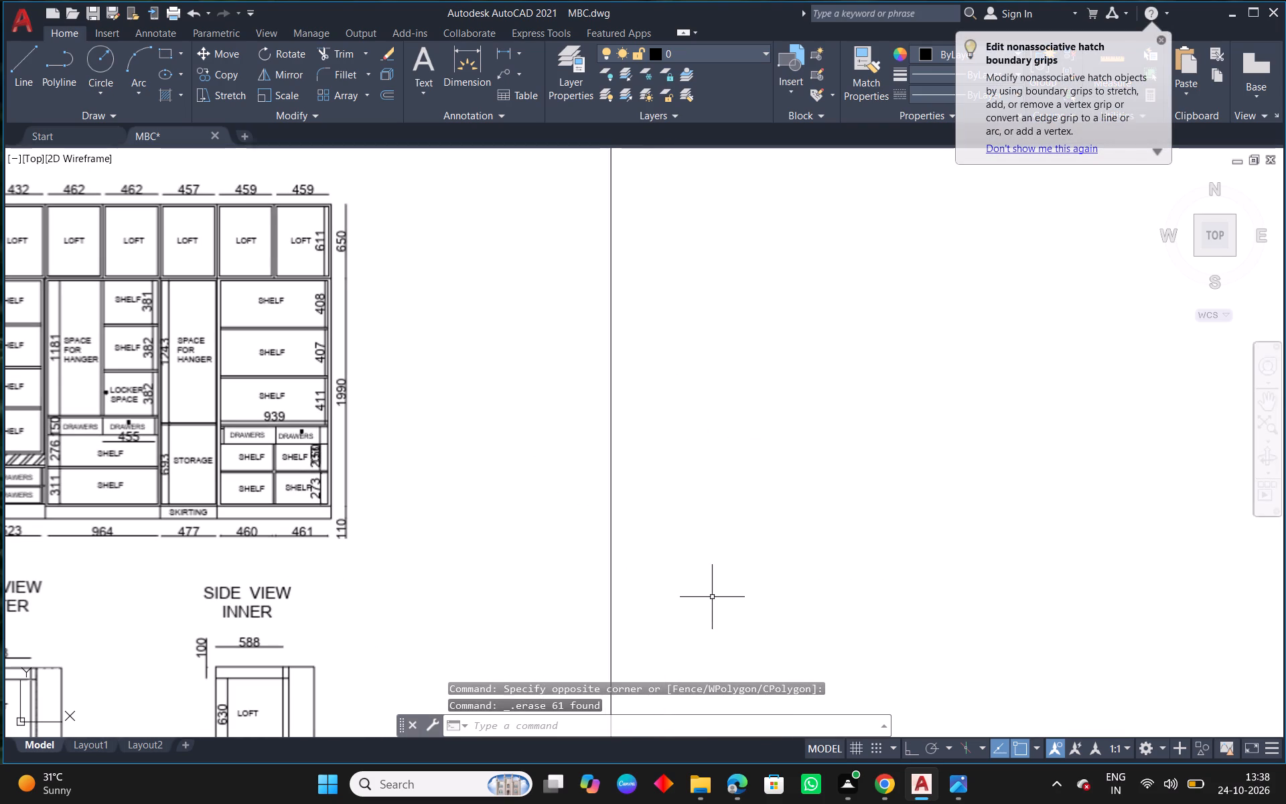
left_click(1042, 454)
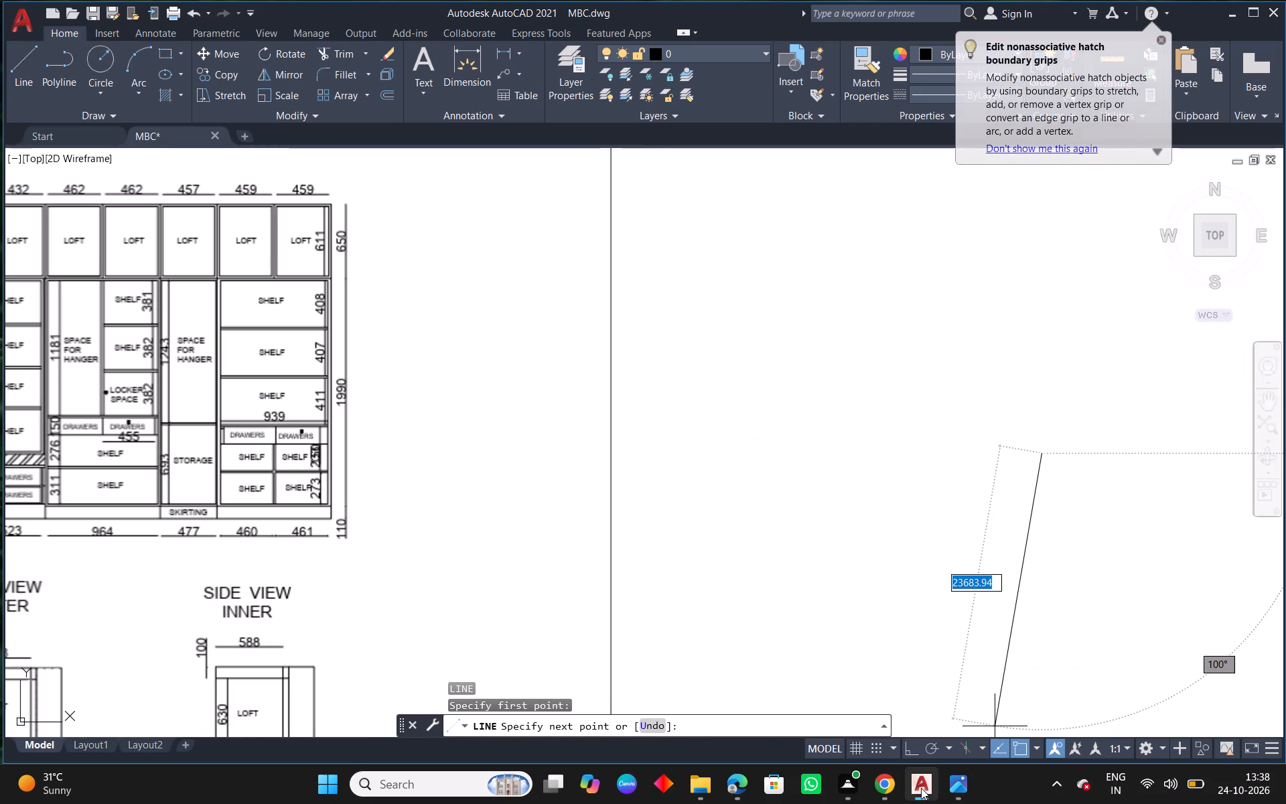
left_click(913, 750)
type("461")
key("Return")
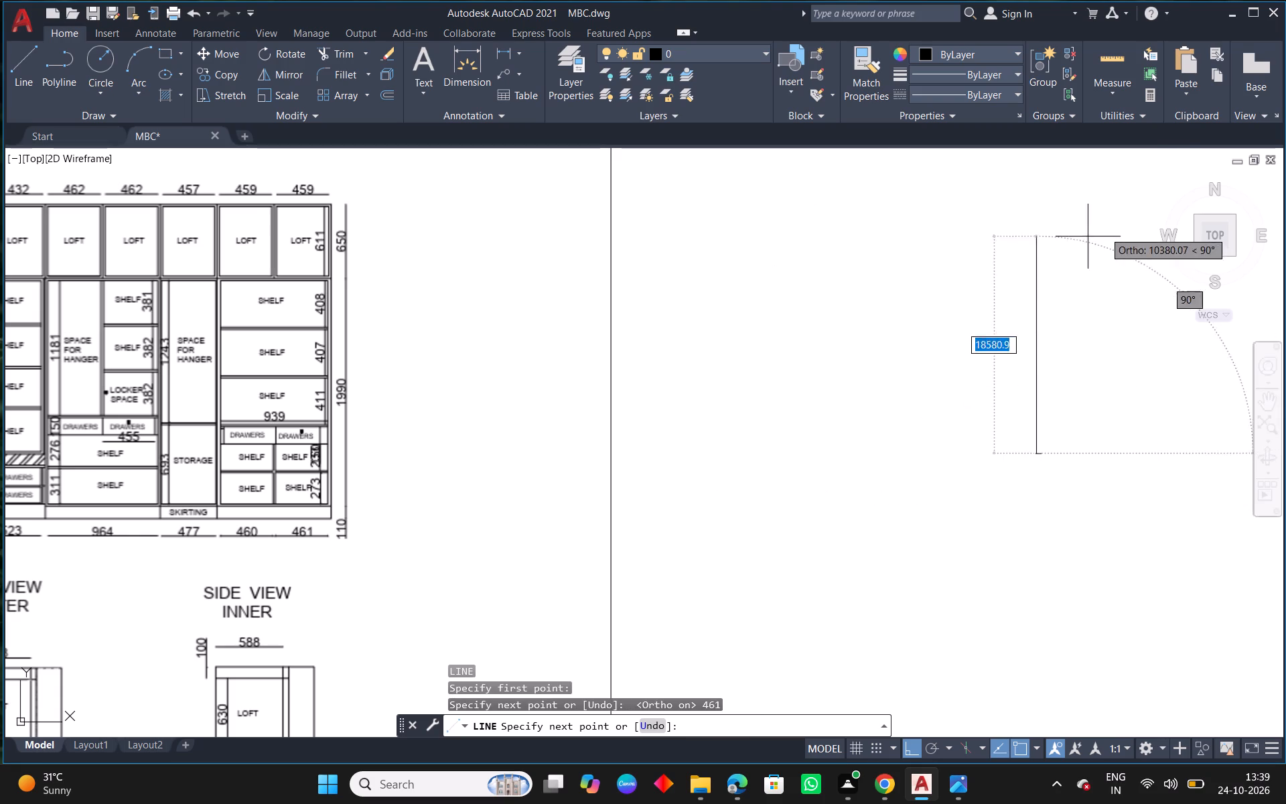
key("Escape")
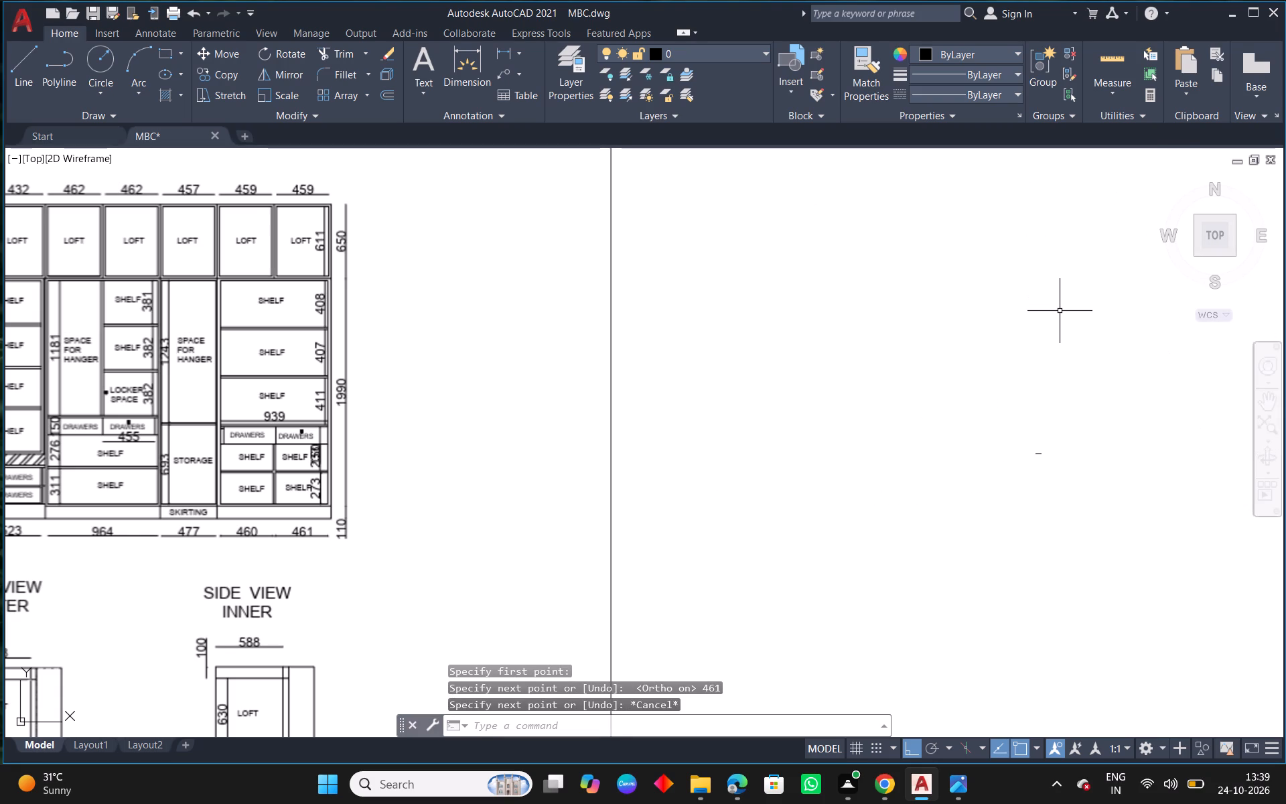
From the base line's right end, draw a 110 line upward and a 461 line leftward to form the skirting's side and top.
type("L")
key("space")
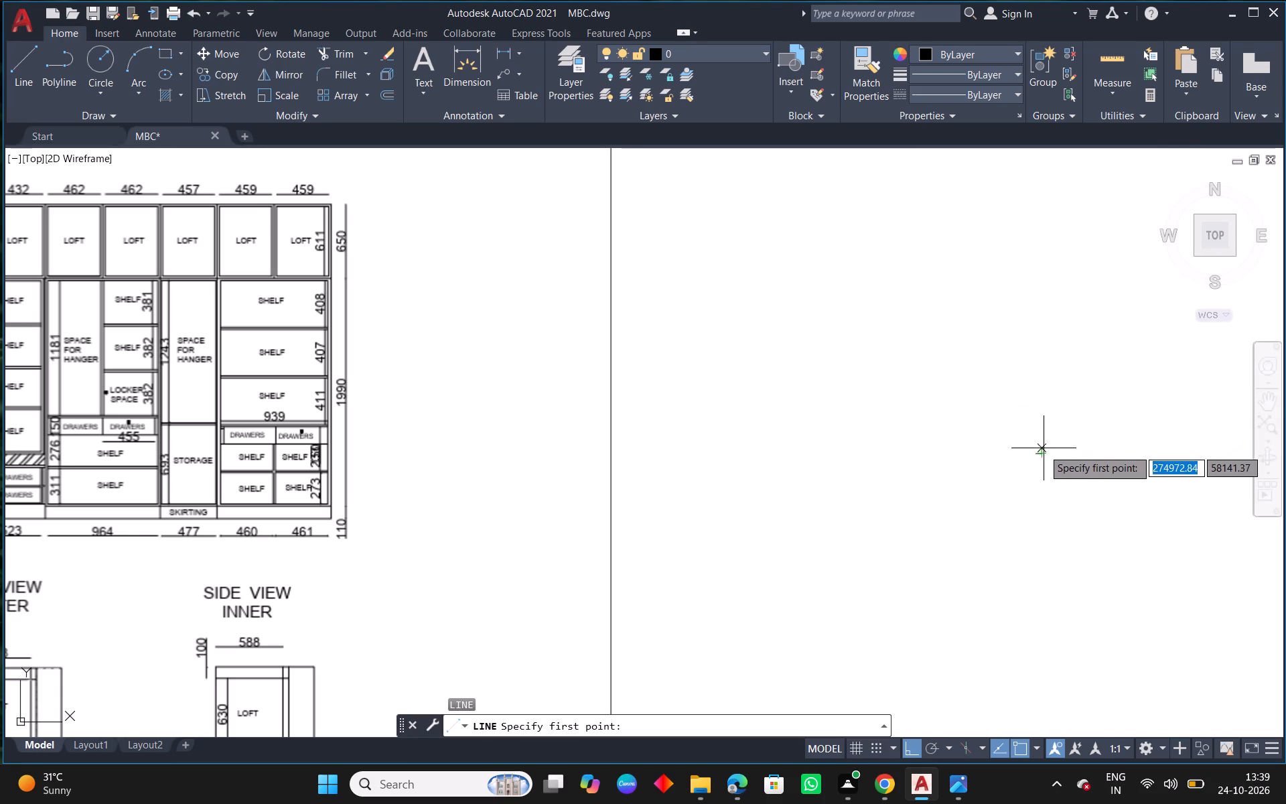
left_click(1043, 450)
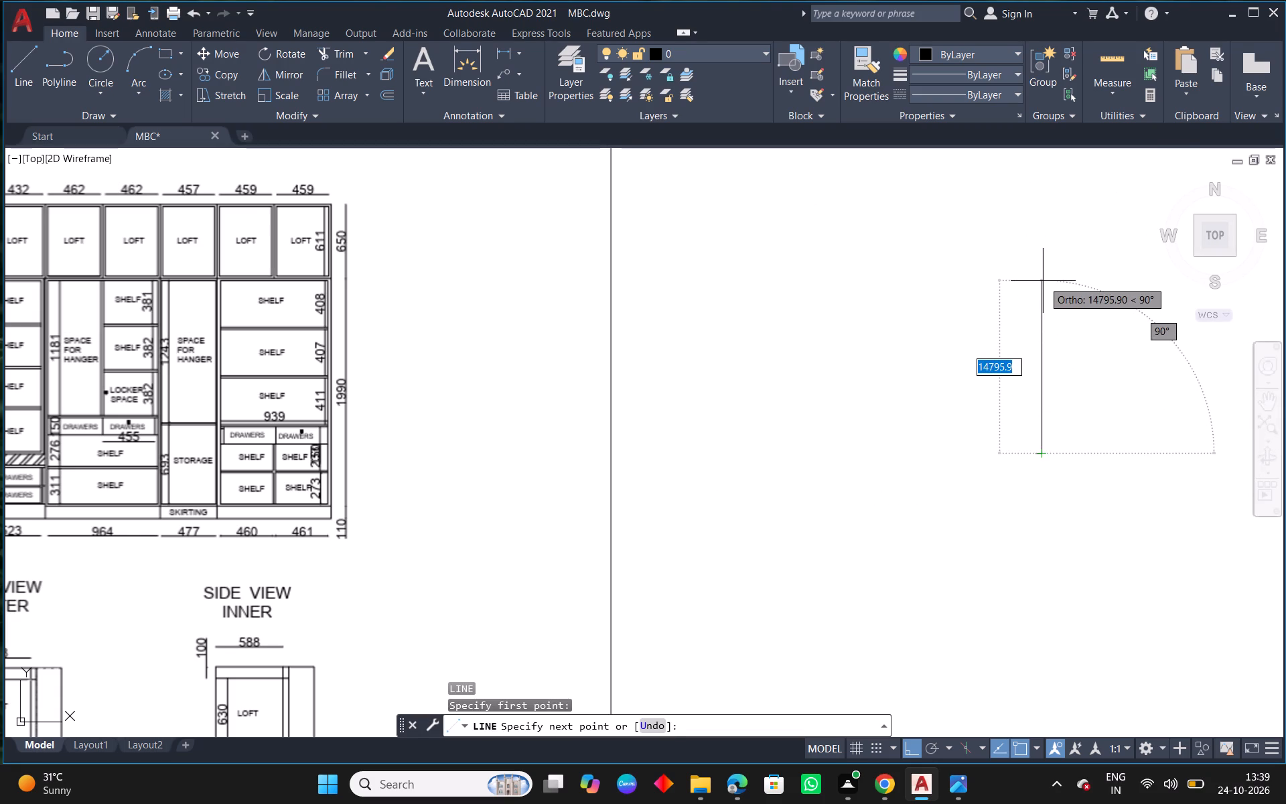
type("1110")
key("BackSpace")
key("BackSpace")
key("BackSpace")
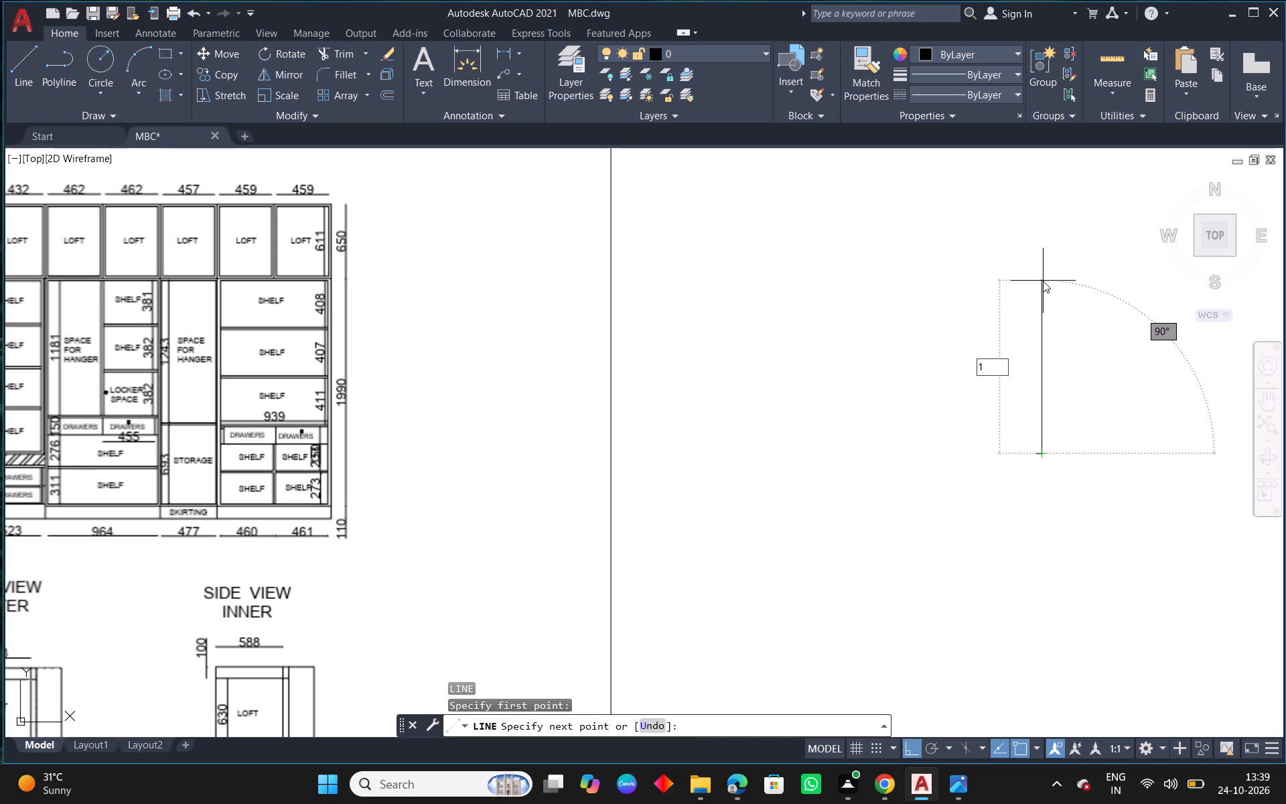
type("10")
key("Return")
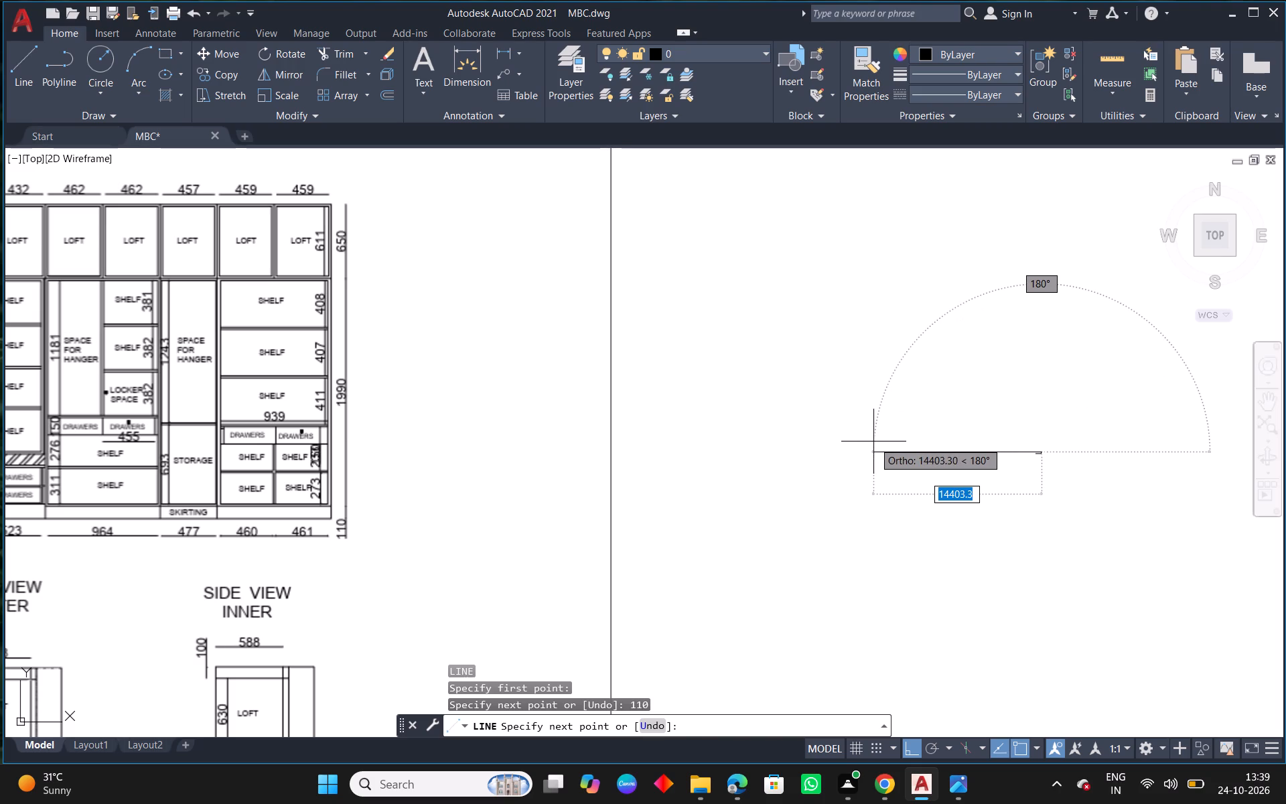
type("461")
key("Return")
key("Return")
key("Escape")
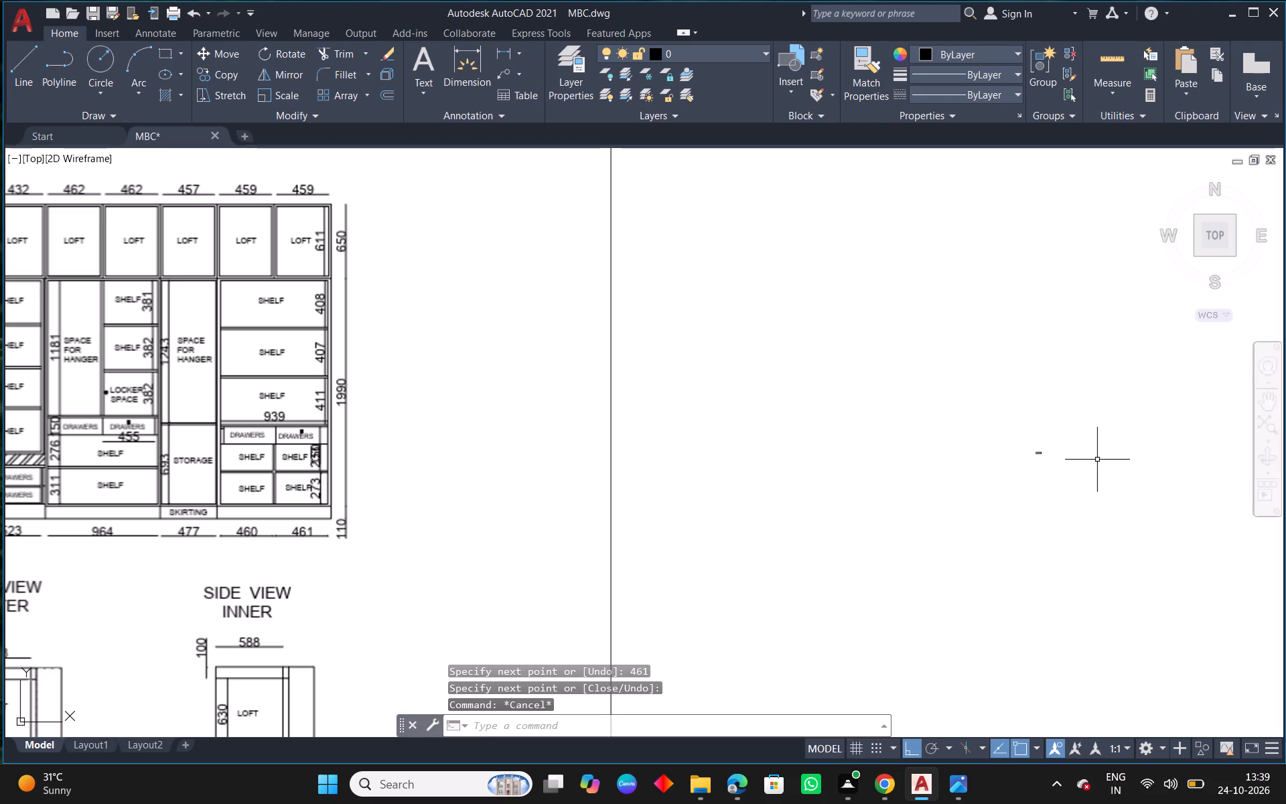
Offset the skirting's top line upward by 273 to mark the lowest shelf level.
scroll(1097, 460, "up", 1)
scroll(1042, 464, "down", 2)
scroll(1043, 453, "up", 1)
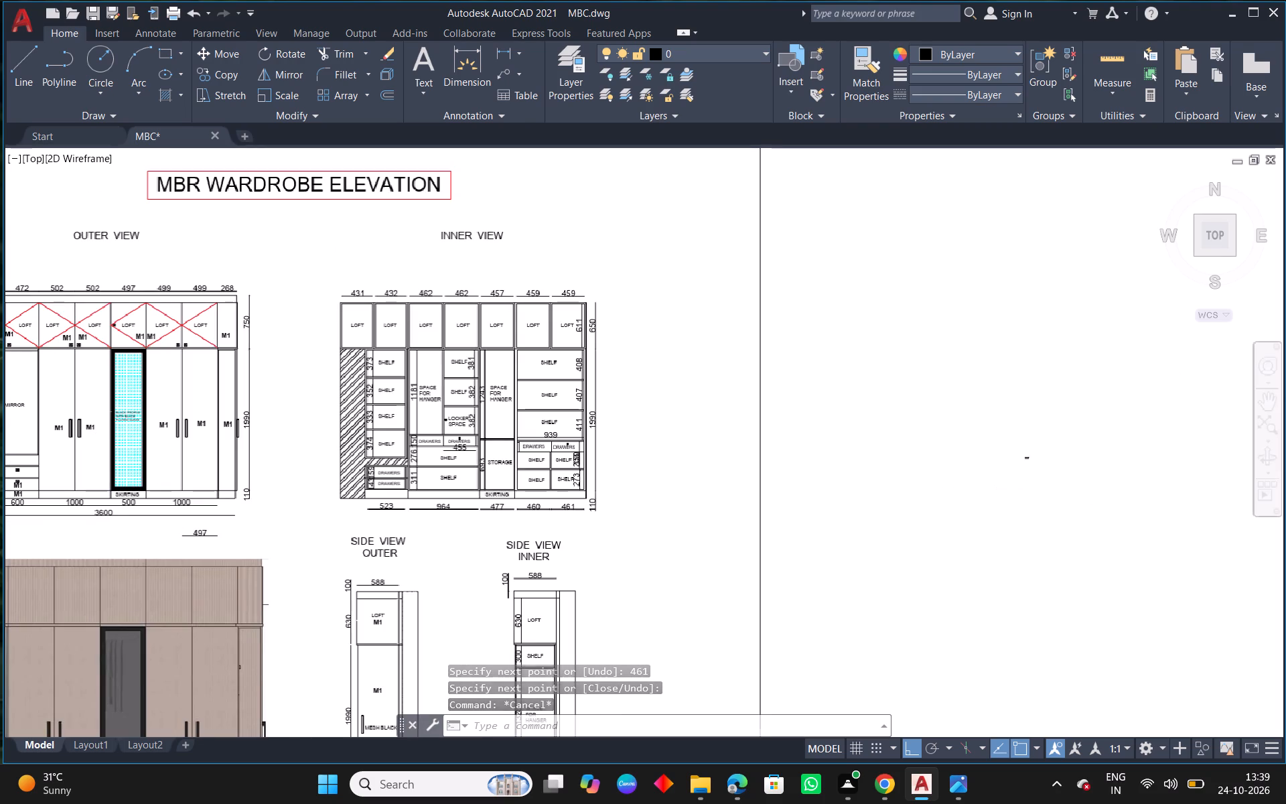
scroll(1028, 471, "up", 4)
type("O 273")
key("Return")
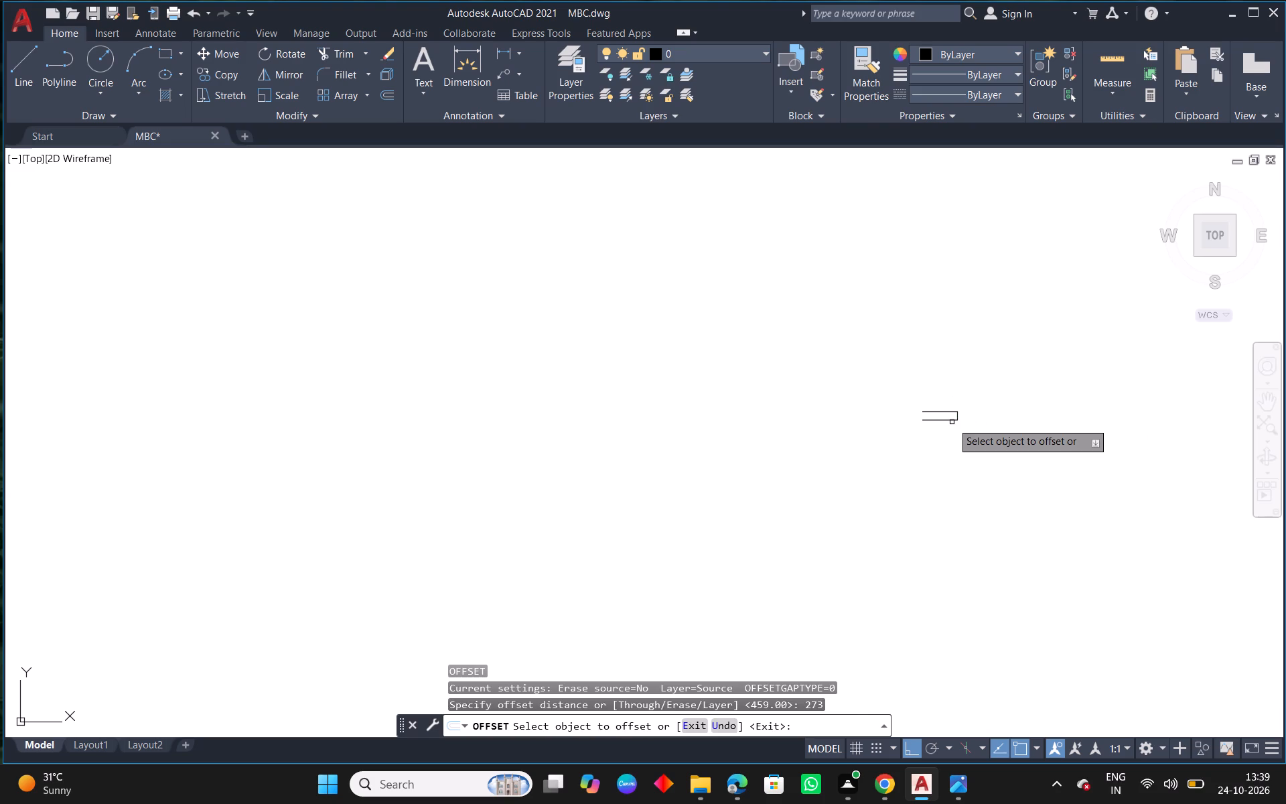
left_click(944, 412)
left_click(956, 375)
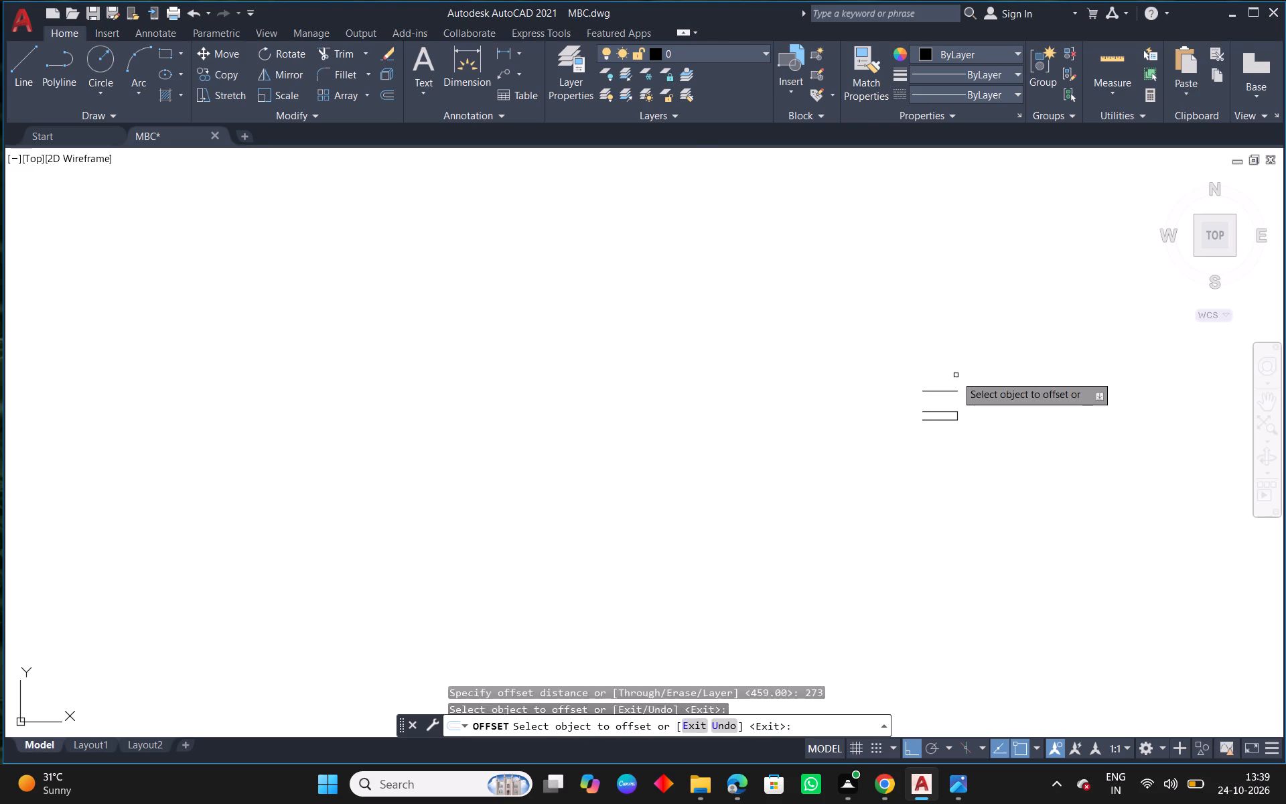
key("Escape")
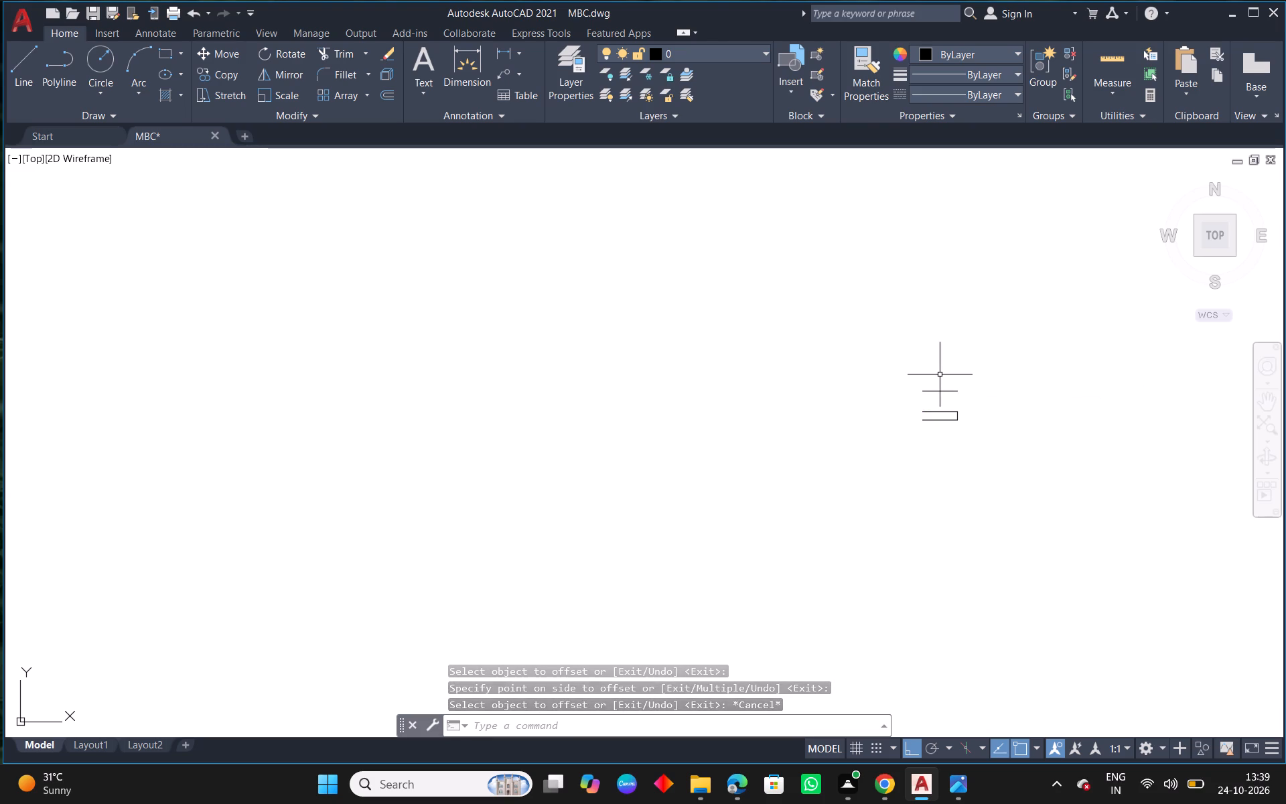
Examine the reference sheet's inner view and side views for the compartment layout and dimensions.
middle_click_drag(853, 409, 738, 434)
scroll(738, 434, "down", 3)
middle_click_drag(689, 457, 875, 405)
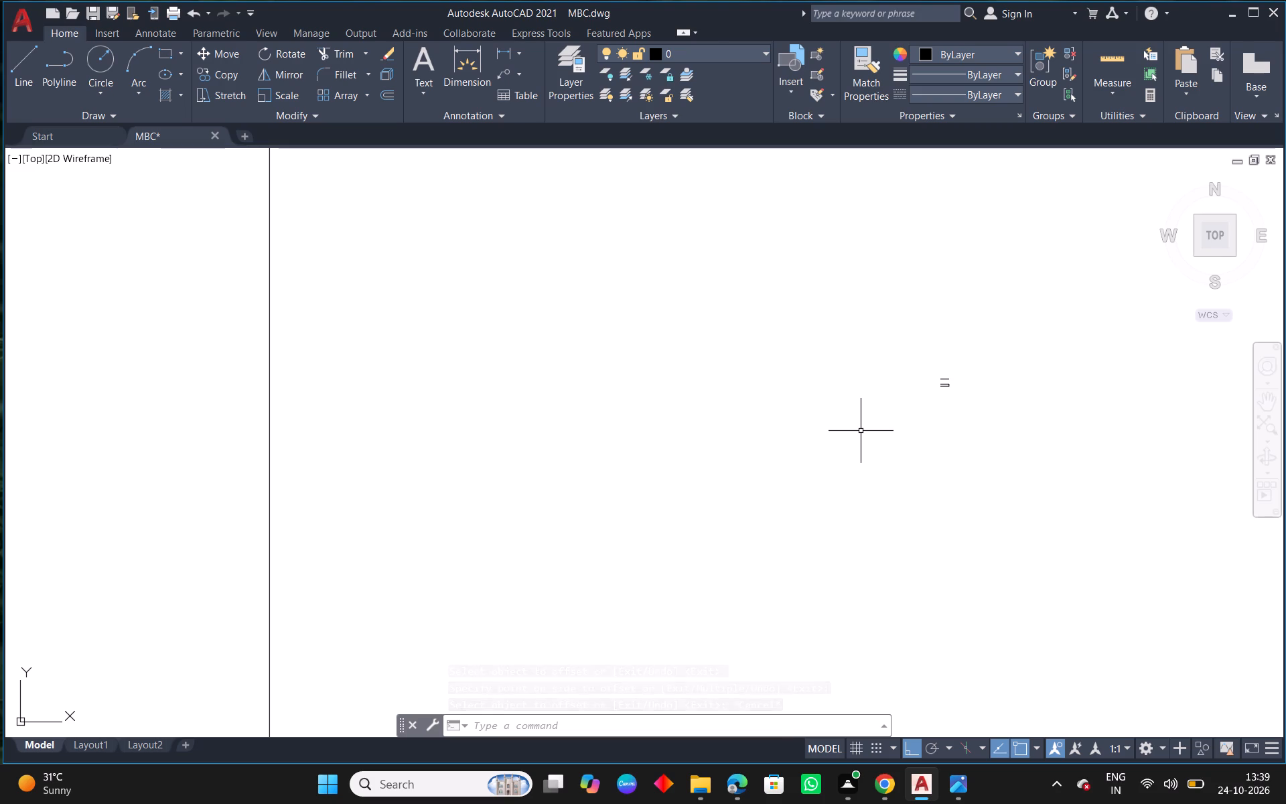
middle_click(861, 431)
middle_click_drag(837, 456, 989, 392)
scroll(947, 405, "down", 3)
middle_click_drag(935, 445, 948, 407)
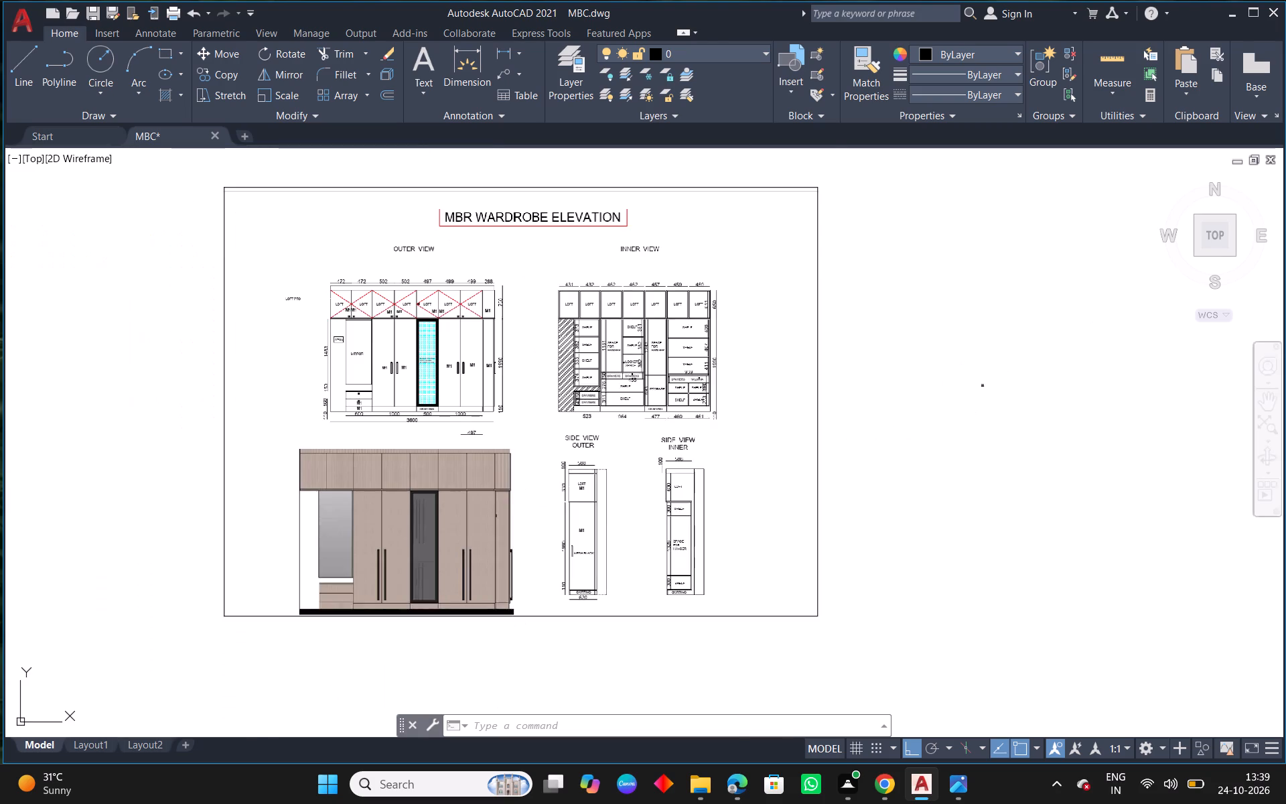
middle_click_drag(948, 407, 956, 385)
scroll(715, 425, "up", 1)
middle_click_drag(622, 397, 652, 482)
scroll(652, 481, "up", 1)
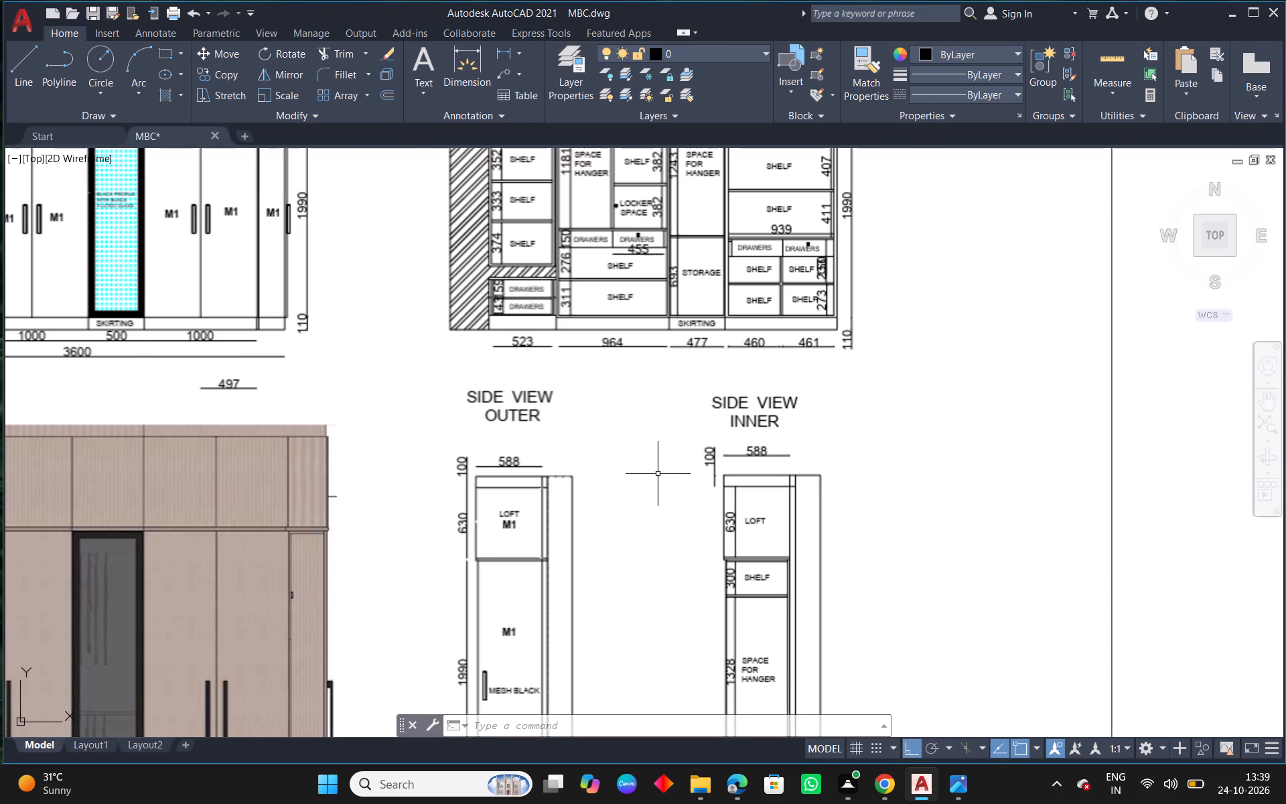
middle_click_drag(657, 473, 770, 377)
middle_click_drag(833, 371, 877, 342)
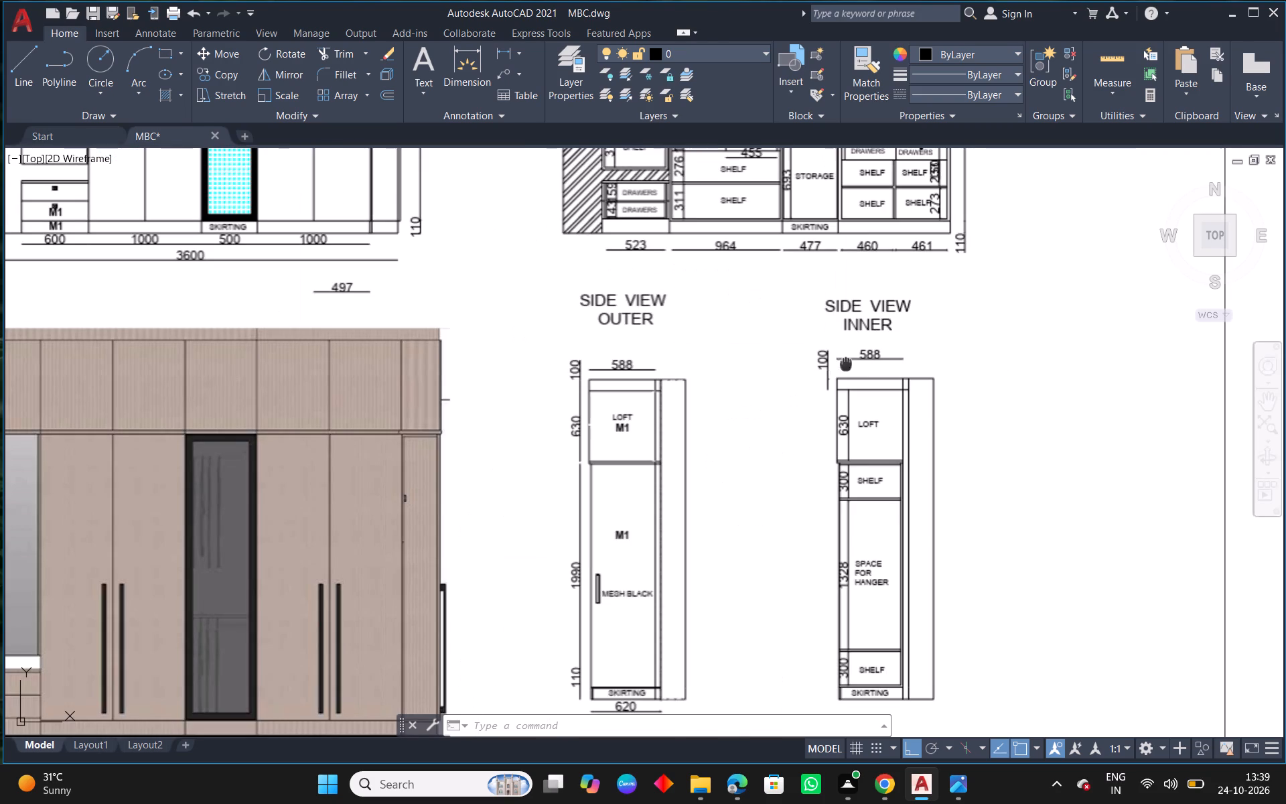
middle_click_drag(877, 342, 904, 320)
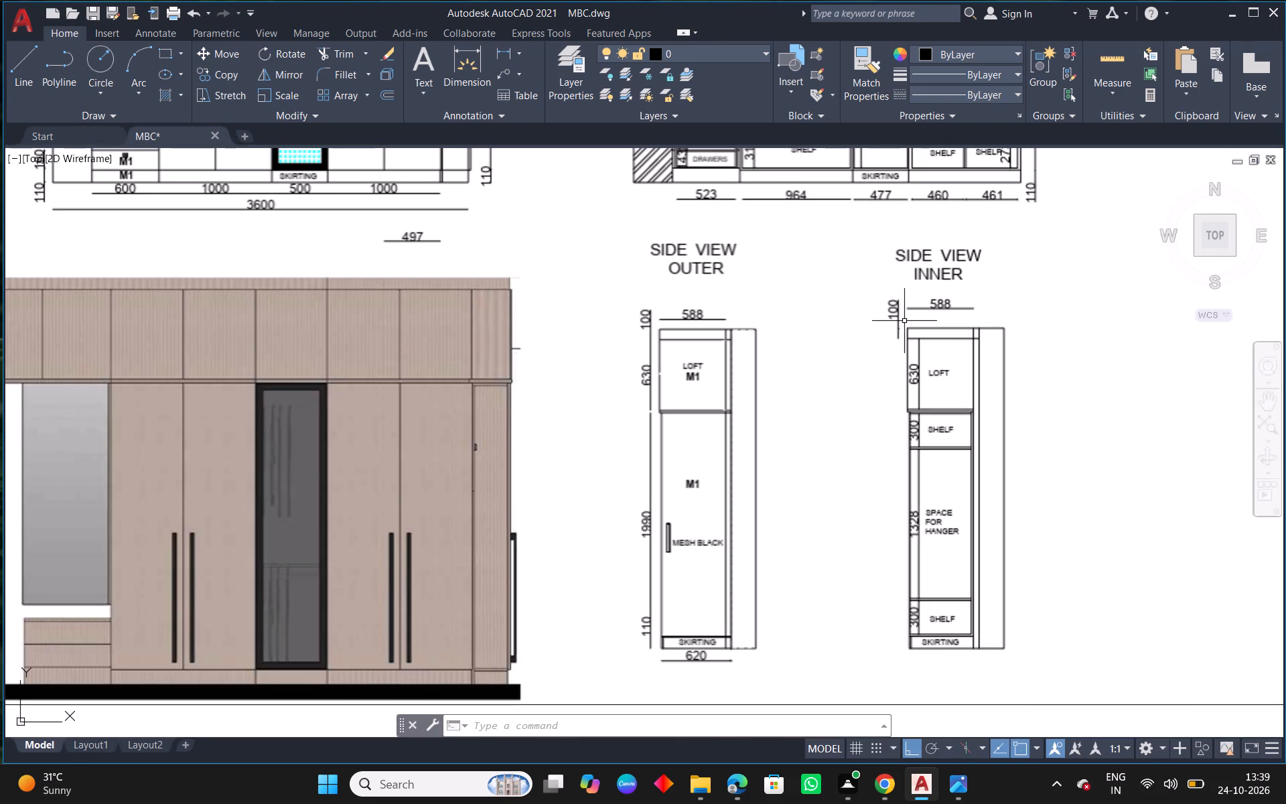
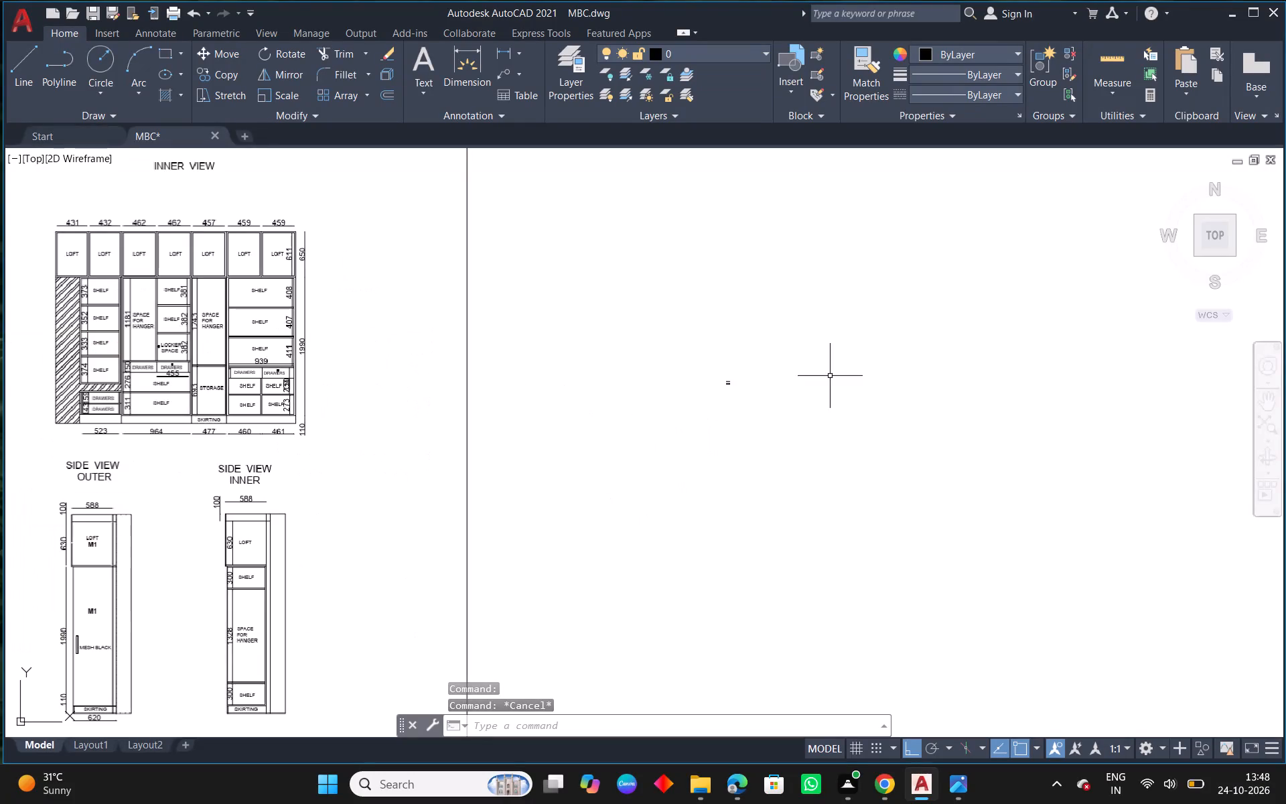
Examine the reference sheet's inner view alongside the new skirting and shelf lines.
scroll(831, 375, "up", 2)
scroll(552, 362, "up", 2)
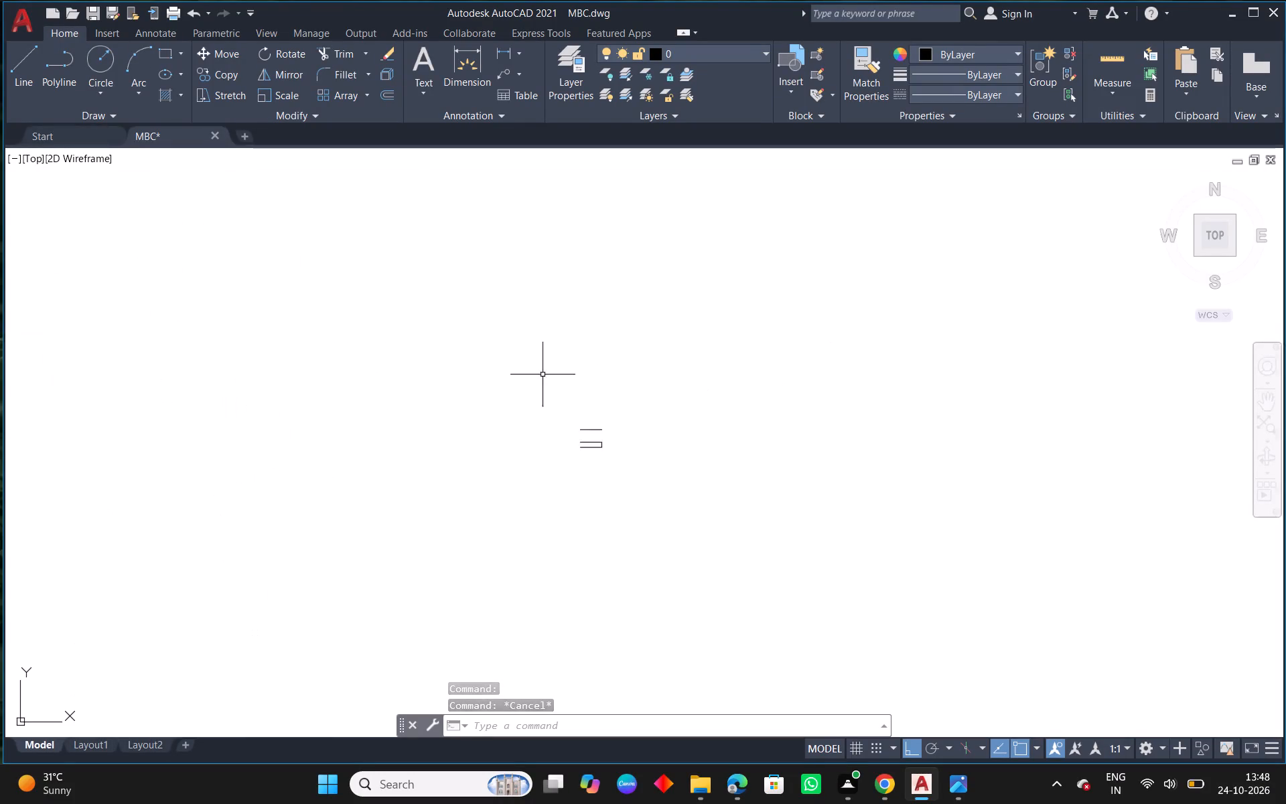
scroll(537, 390, "up", 2)
scroll(608, 475, "down", 4)
middle_click_drag(505, 515, 822, 450)
scroll(835, 444, "down", 2)
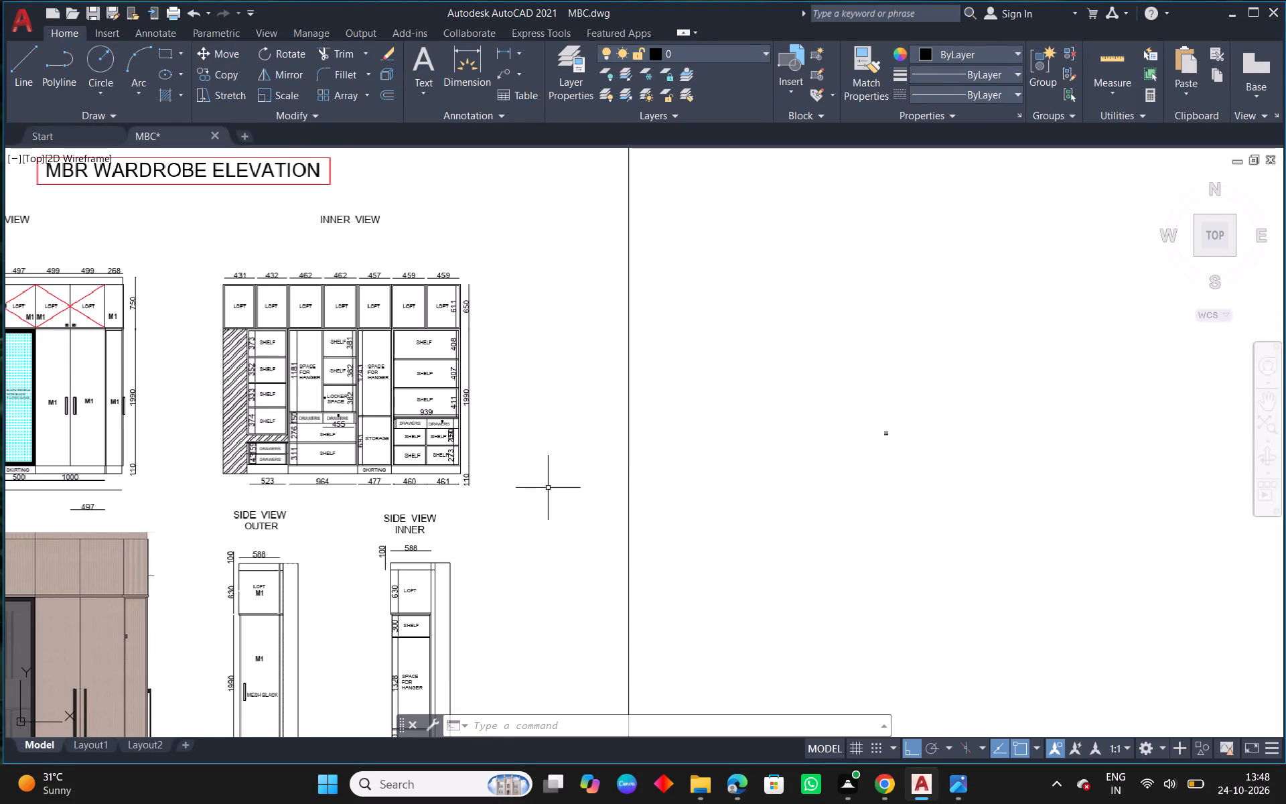
scroll(476, 511, "up", 1)
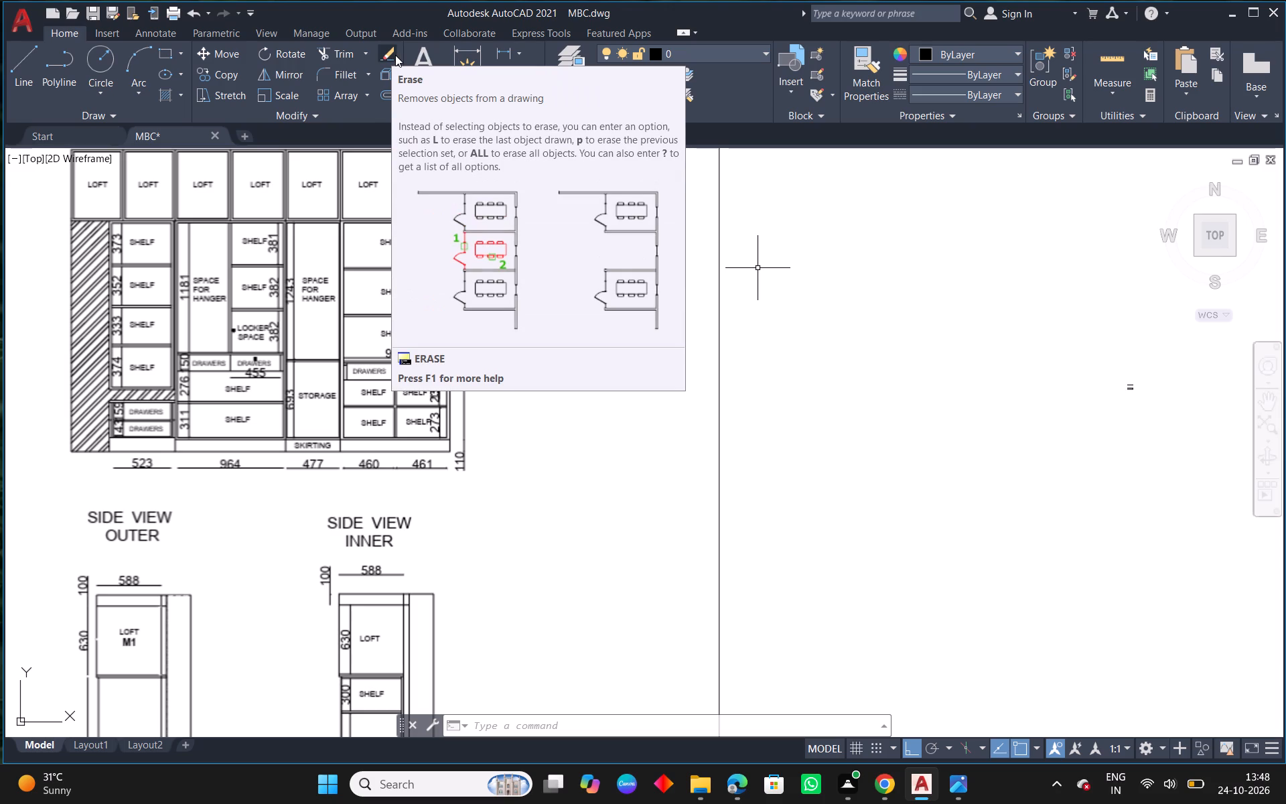
middle_click_drag(729, 254, 592, 295)
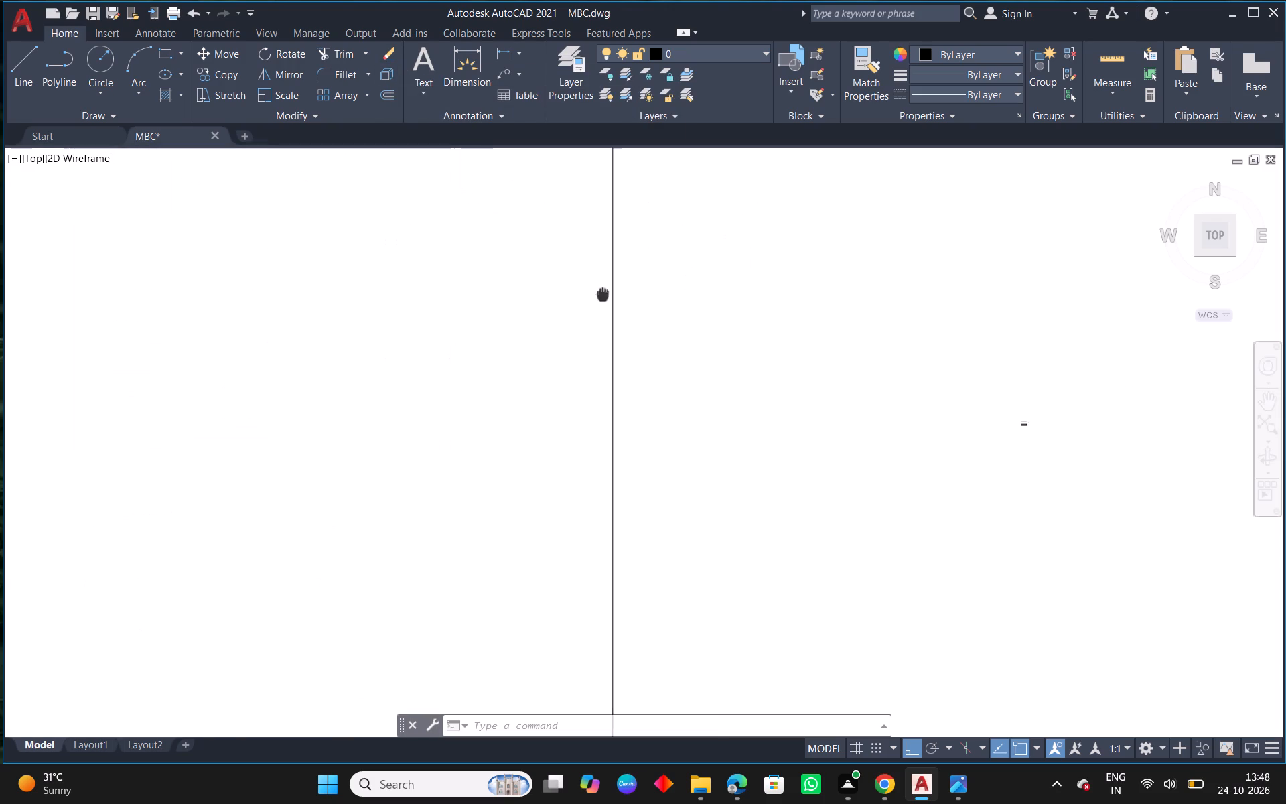
middle_click_drag(592, 295, 581, 295)
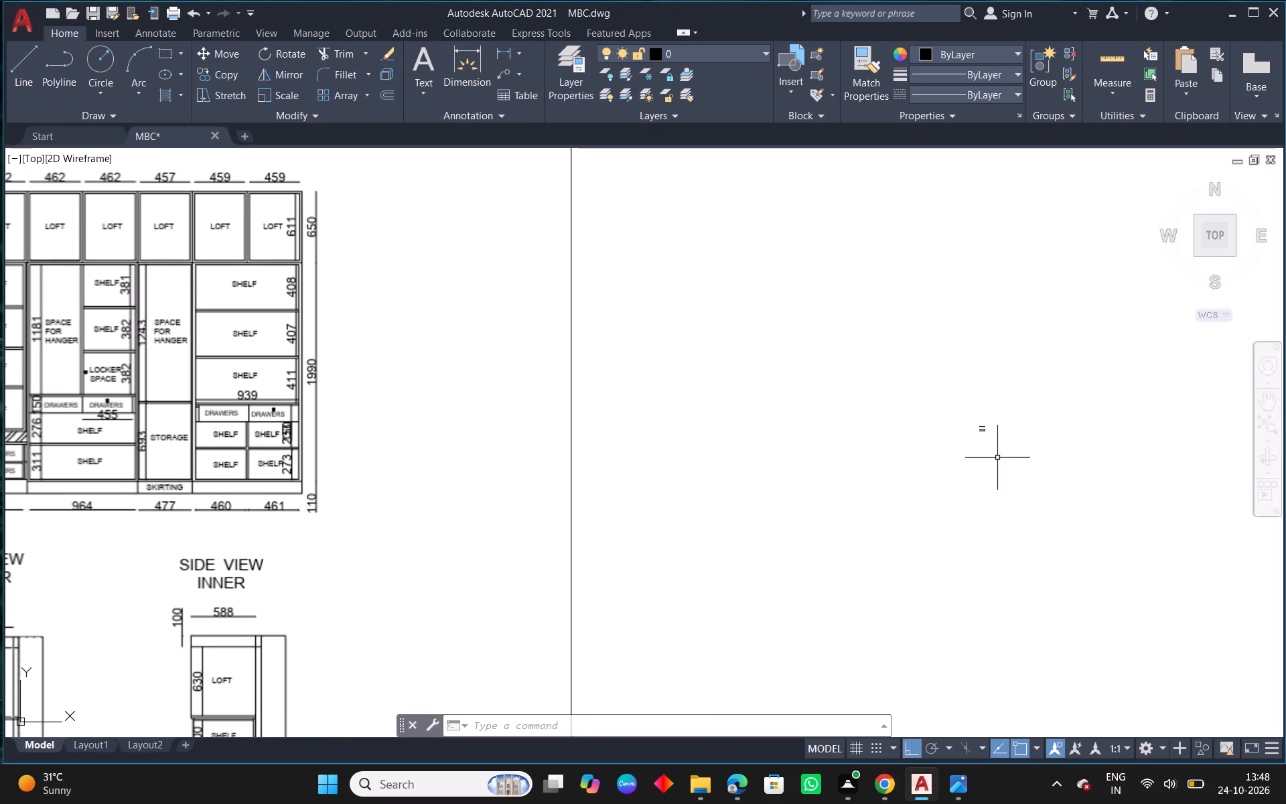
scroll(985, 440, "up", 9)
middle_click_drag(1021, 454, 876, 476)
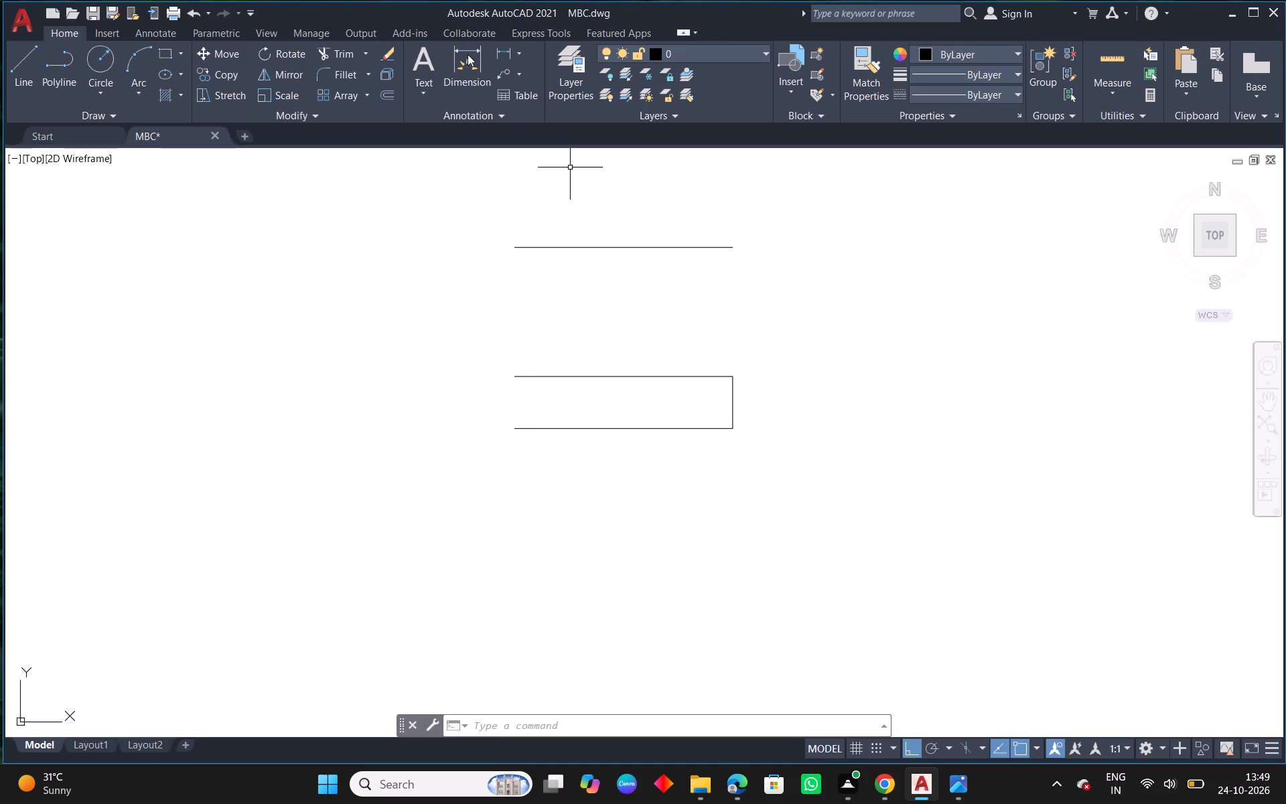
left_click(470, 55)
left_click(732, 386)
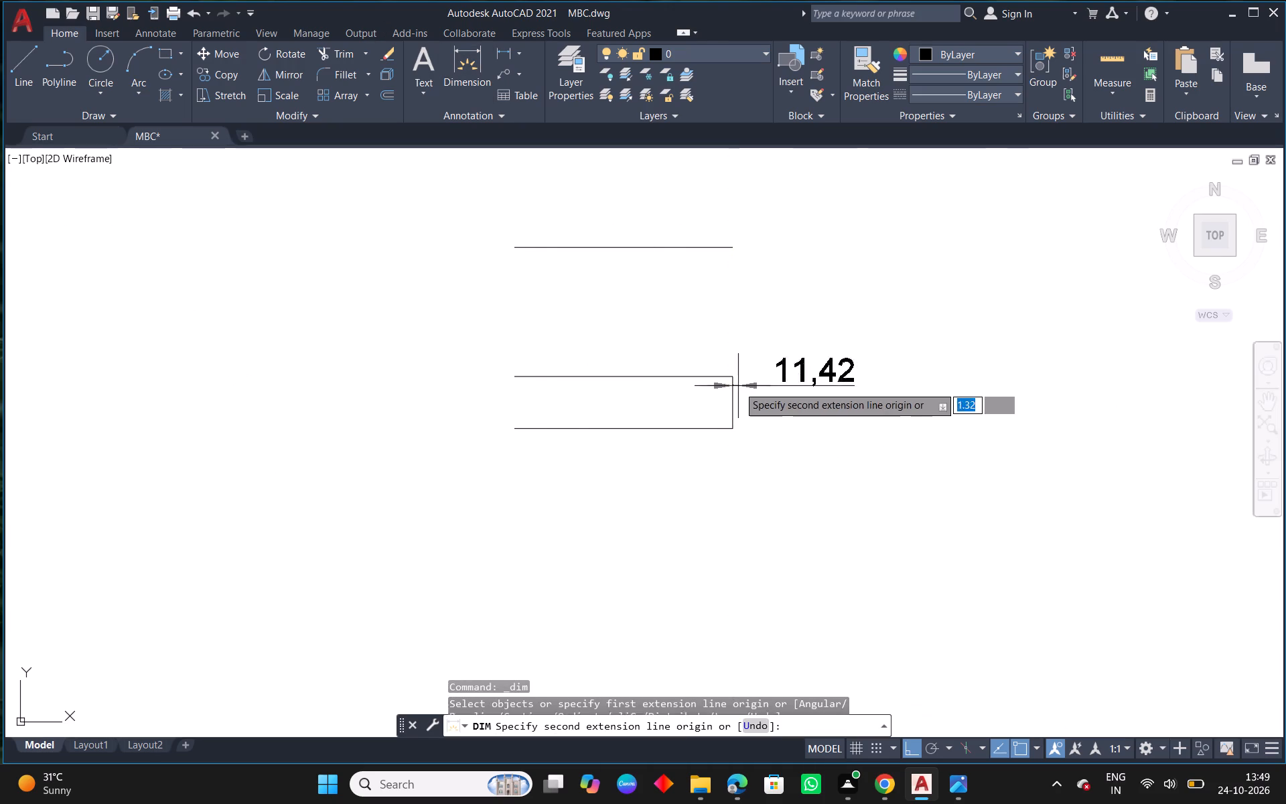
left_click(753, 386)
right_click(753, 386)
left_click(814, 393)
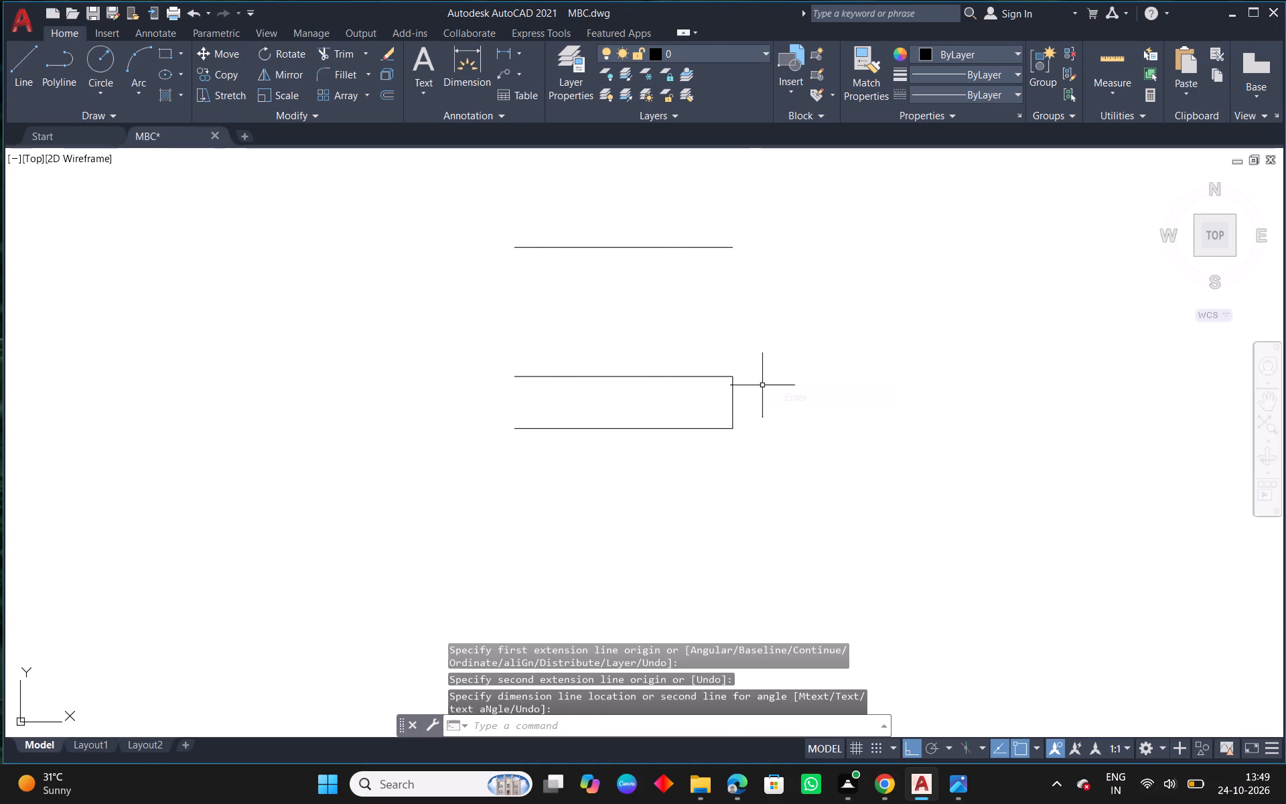
Dimension the skirting's height from its right side line, placing the dimension just outside the right edge.
scroll(729, 383, "up", 1)
right_click(773, 341)
left_click(825, 348)
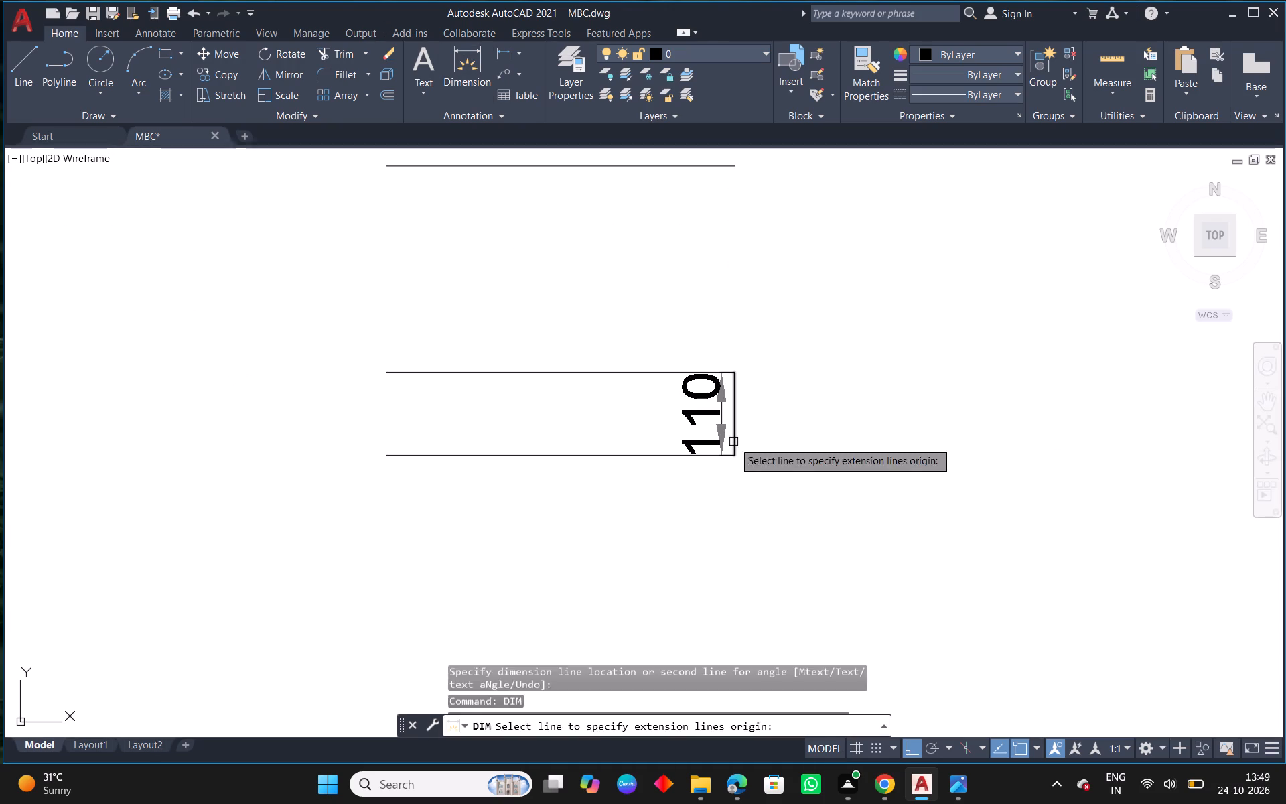
left_click_drag(733, 442, 739, 442)
left_click(817, 444)
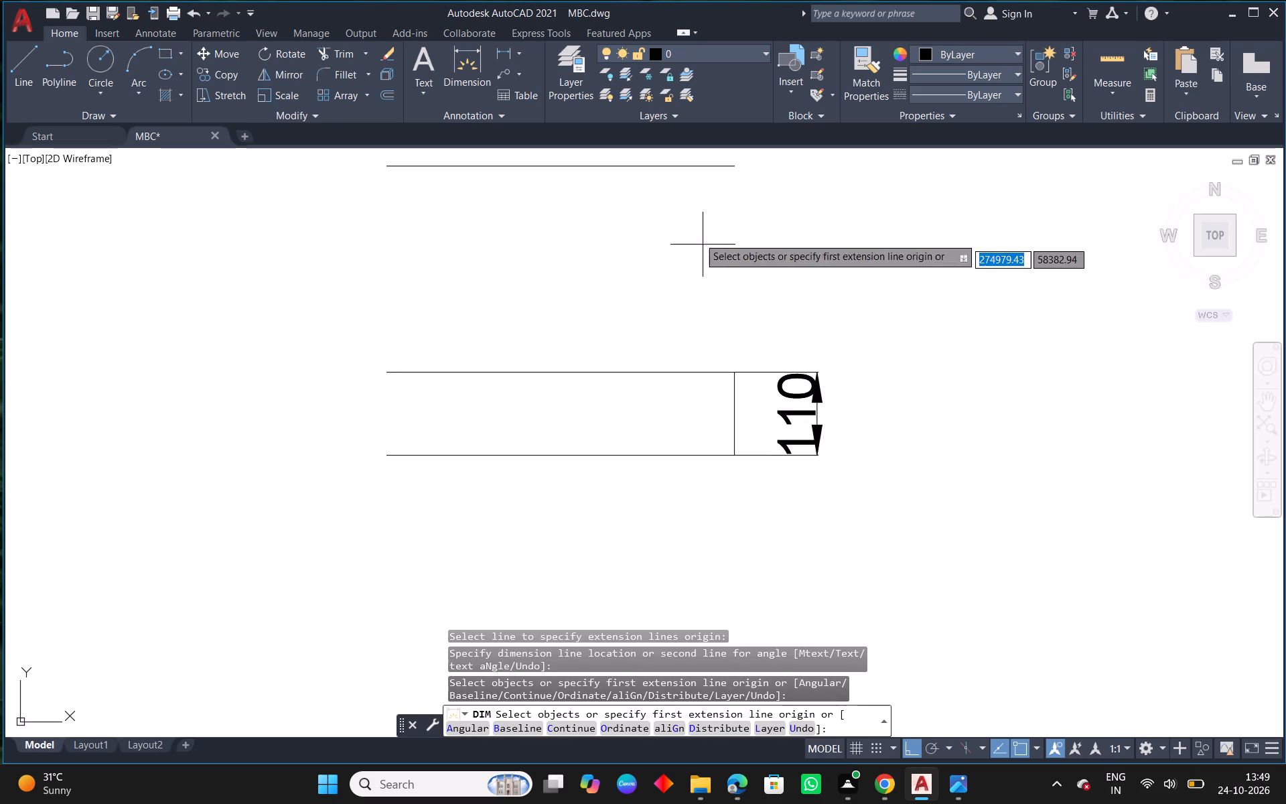
right_click(693, 228)
left_click(783, 239)
Draw a vertical line from the skirting's top-right corner up to the right end of the lowest shelf line.
scroll(778, 339, "down", 2)
middle_click_drag(868, 322, 749, 387)
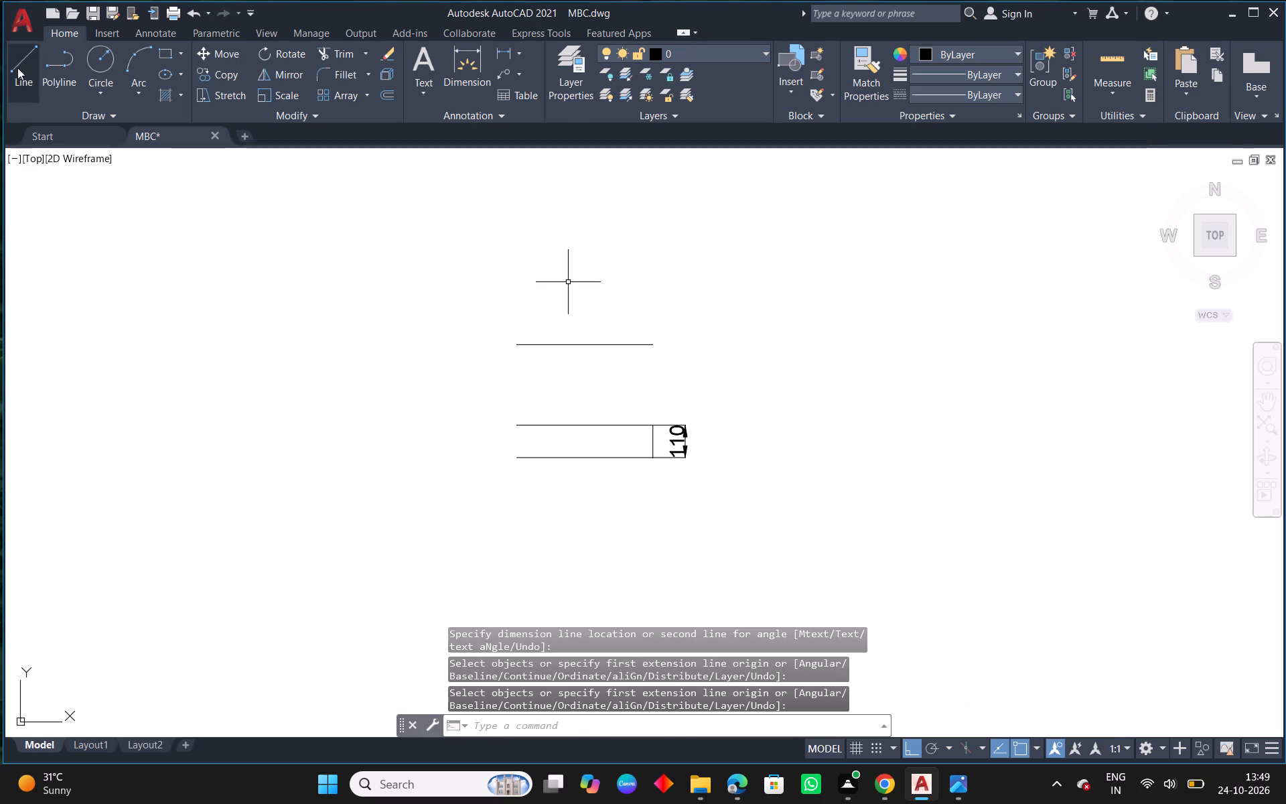
left_click(17, 68)
left_click_drag(655, 427, 655, 415)
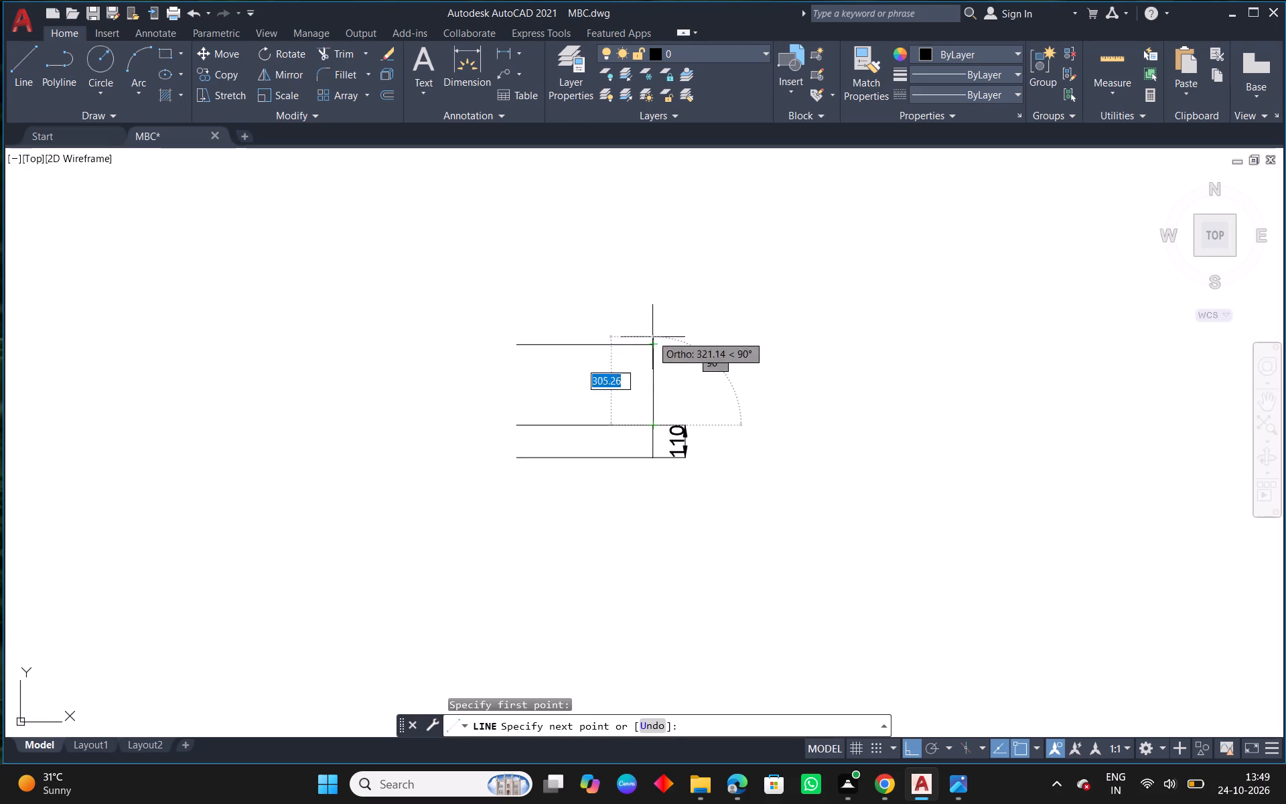
left_click(654, 341)
right_click(654, 341)
left_click(703, 342)
left_click(710, 354)
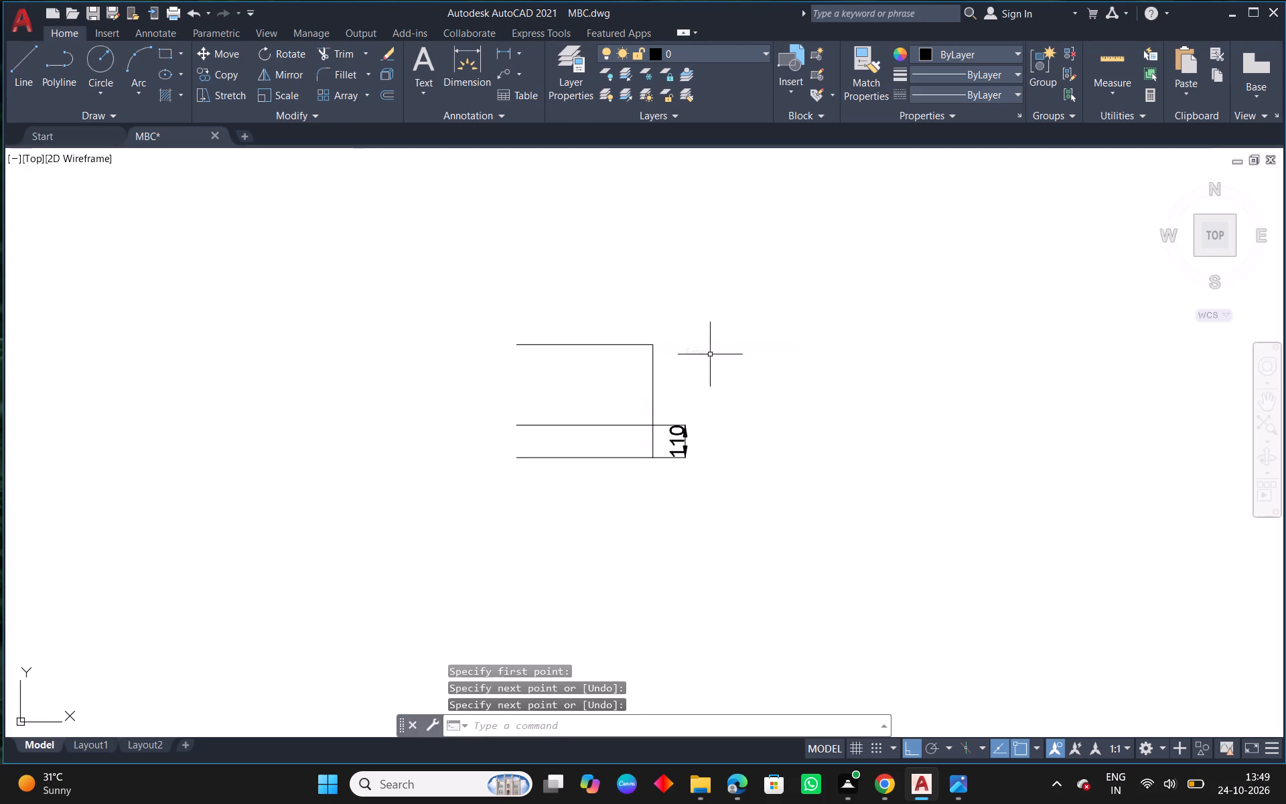
Fillet the lowest shelf line with the new vertical side line at their top-right corner.
type("F")
key("space")
left_click(636, 342)
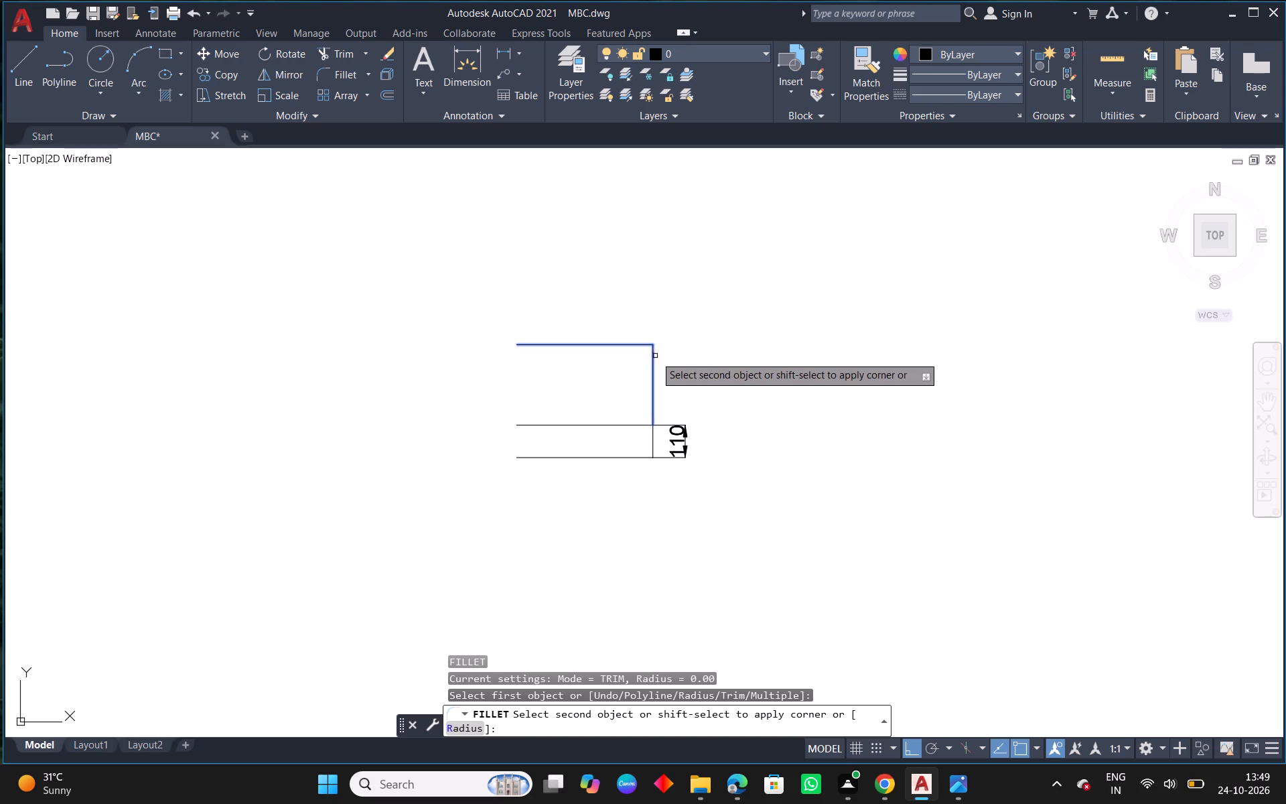
left_click(655, 356)
Dimension the lowest compartment's height from its side line, aligned above the skirting dimension.
left_click(480, 80)
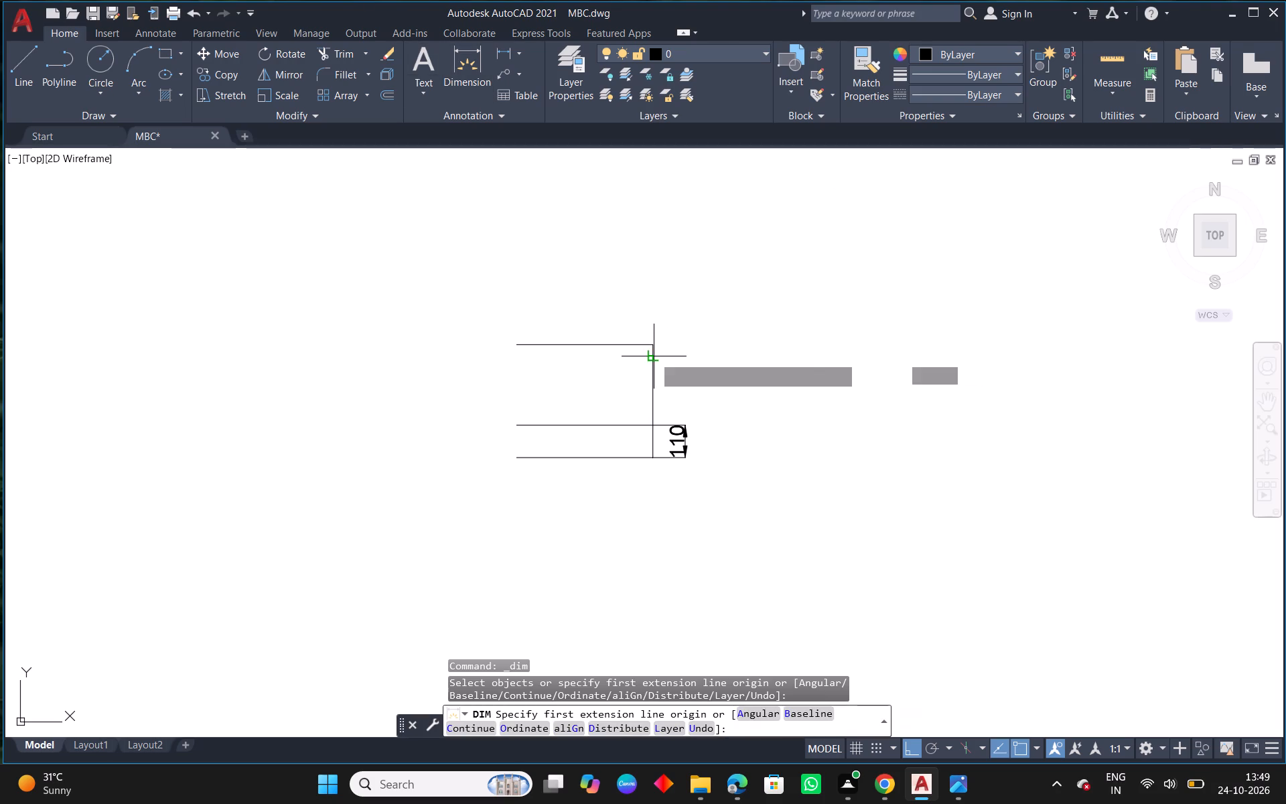
left_click(654, 409)
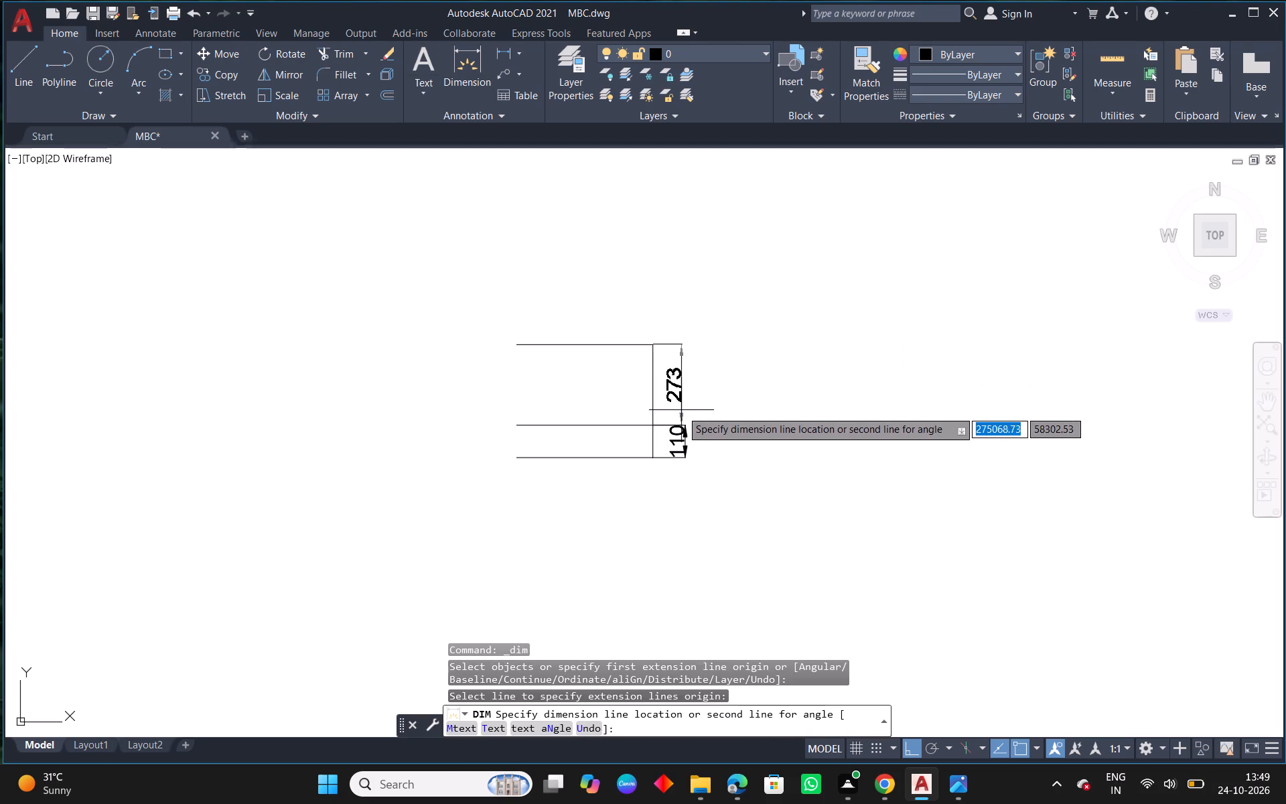
left_click(685, 409)
key("Escape")
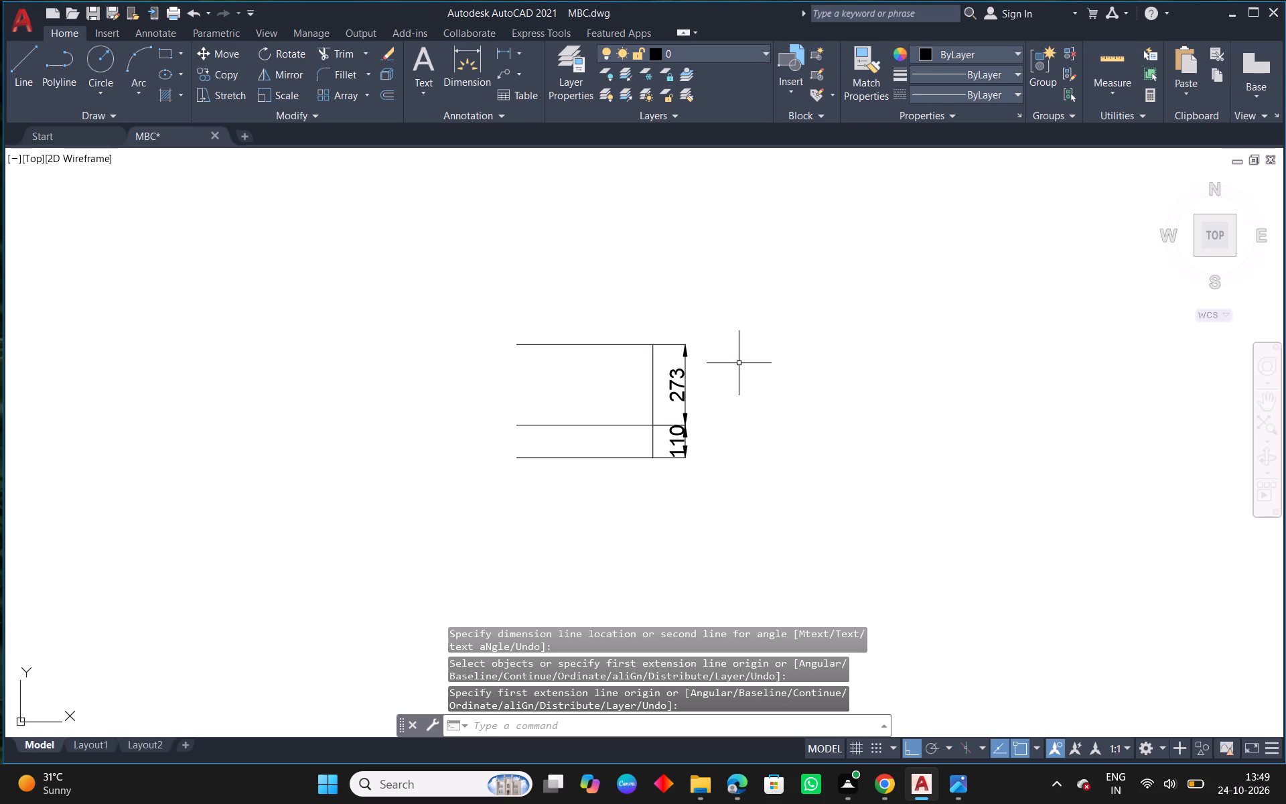
Examine the lower right compartments of the reference sheet's inner view for the second shelf's height.
scroll(669, 344, "down", 2)
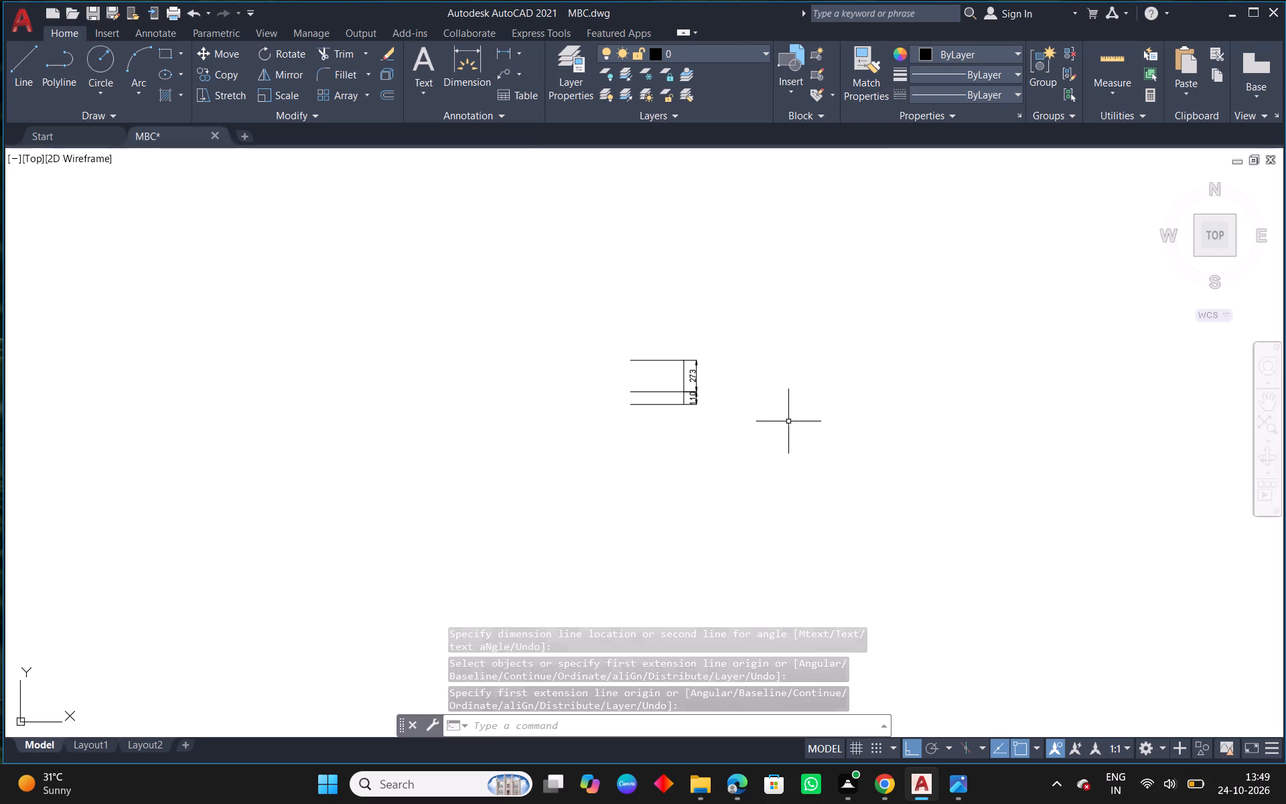
scroll(627, 369, "down", 3)
middle_click_drag(445, 473, 851, 441)
scroll(847, 447, "down", 2)
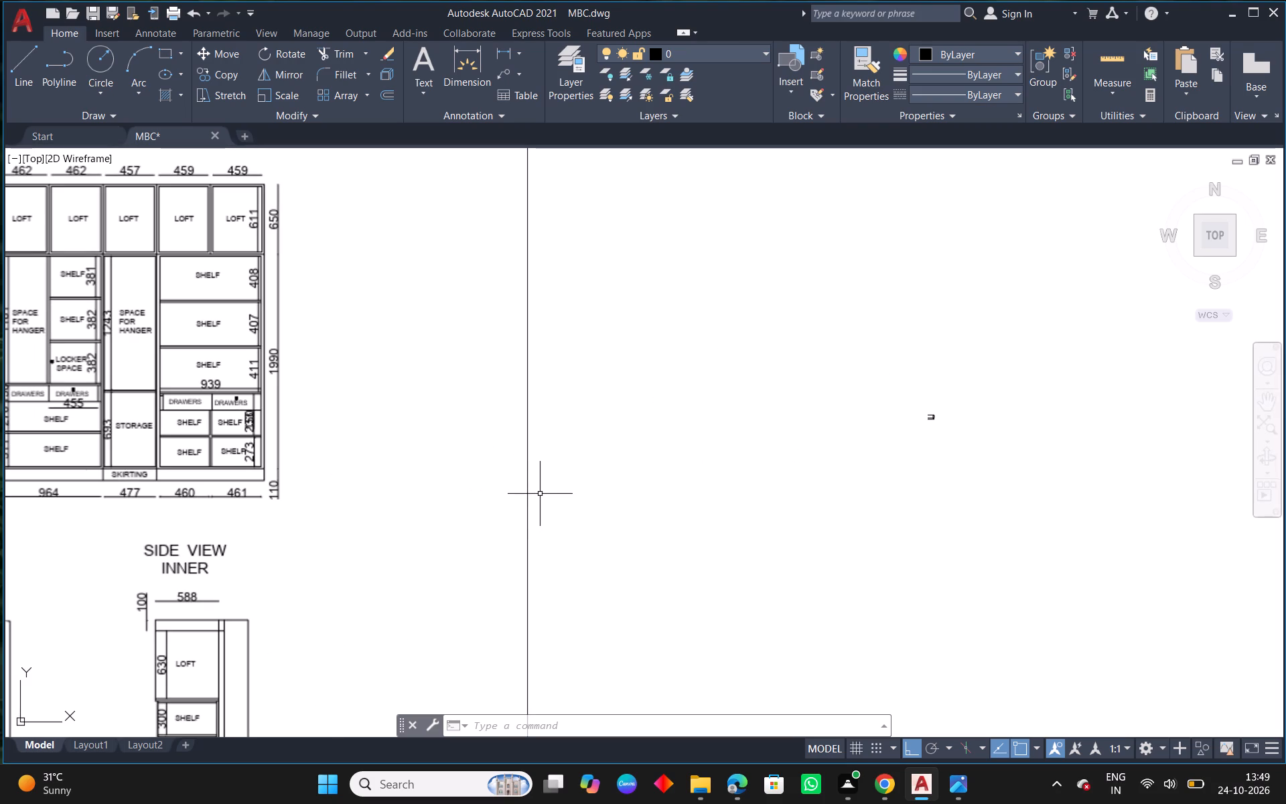
scroll(222, 423, "up", 3)
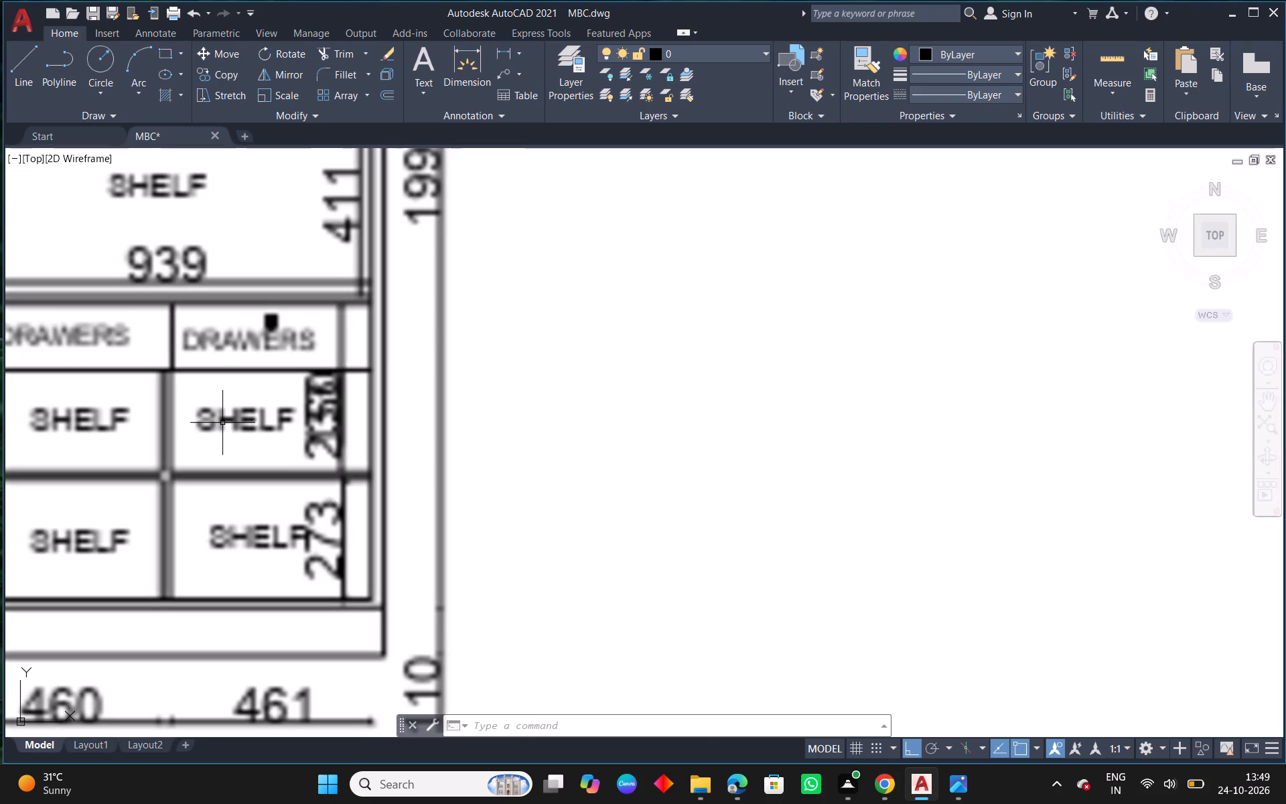
scroll(410, 469, "down", 3)
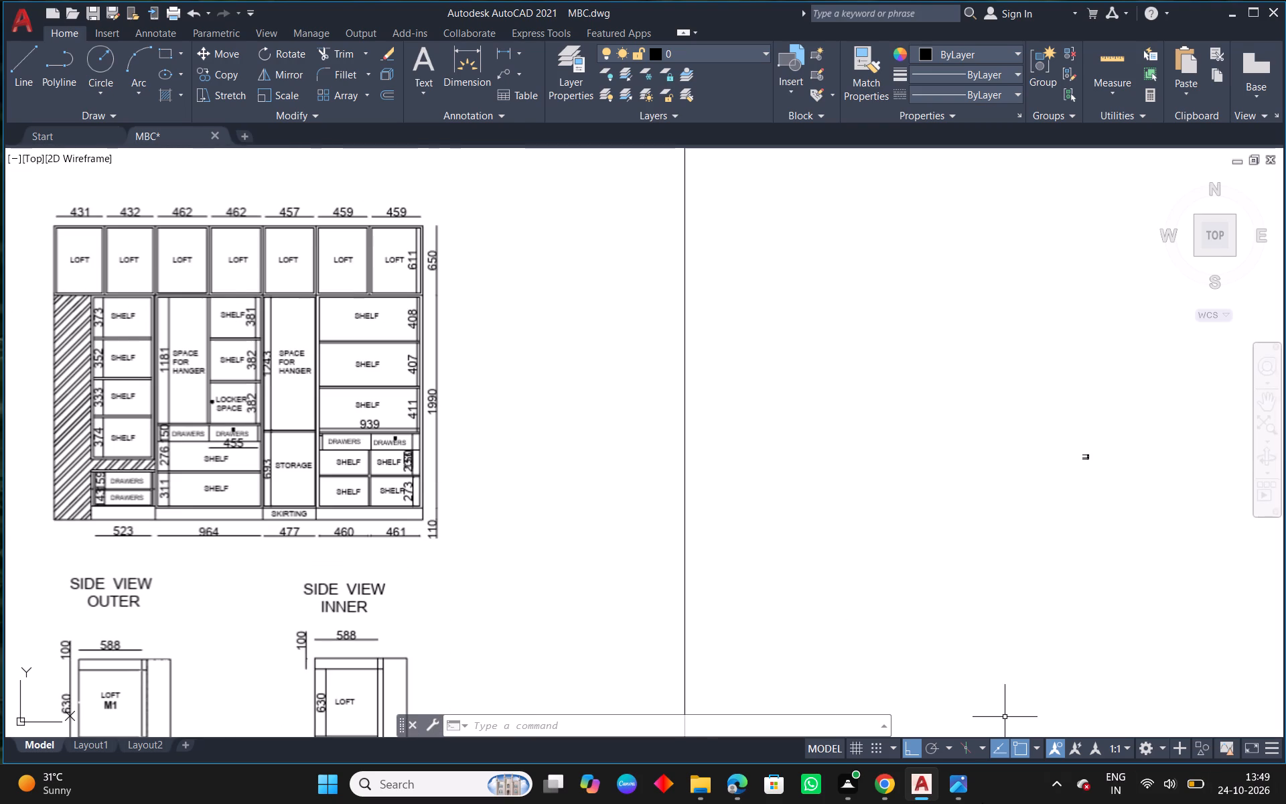
Switch to the Master Bedroom Wardrobe Elevation image in Photos and examine the inner view's right-hand shelf and drawer dimensions.
left_click(952, 794)
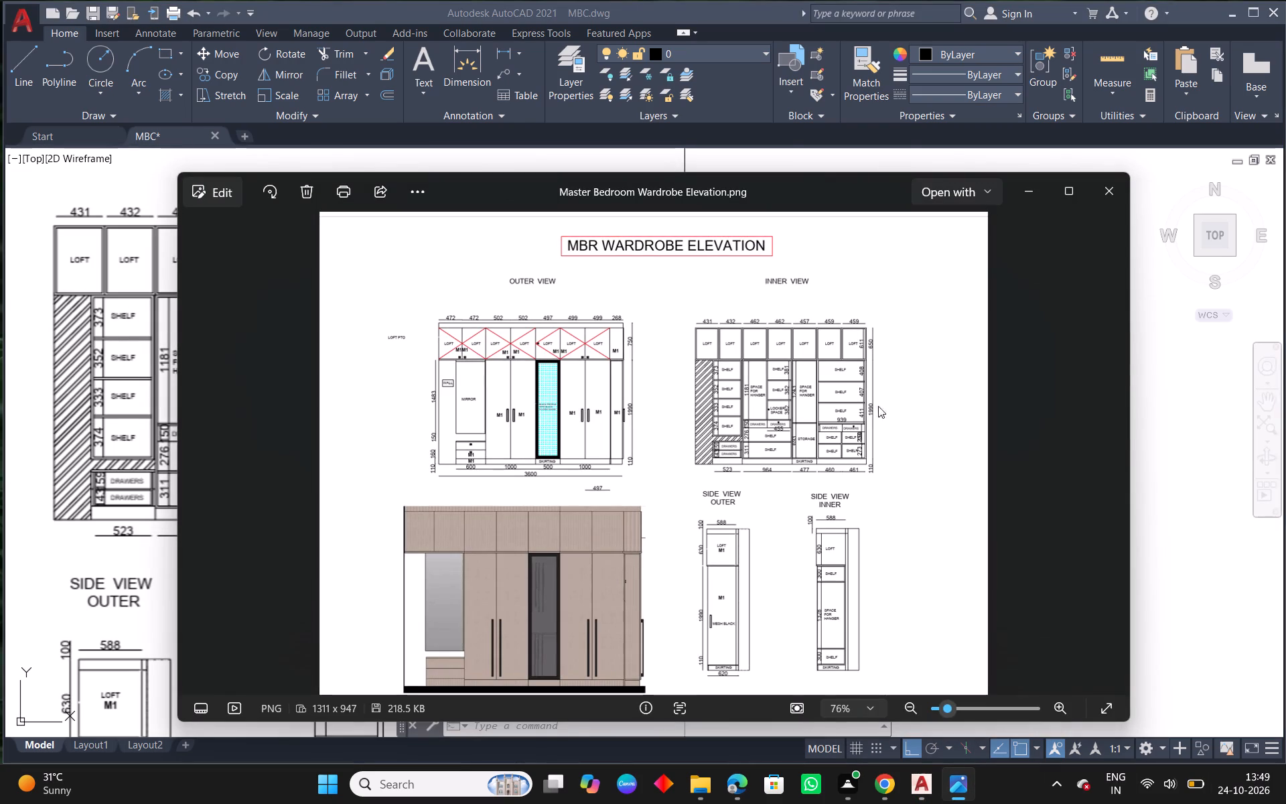
scroll(852, 397, "up", 6, "ctrl")
scroll(1050, 563, "up", 7, "ctrl")
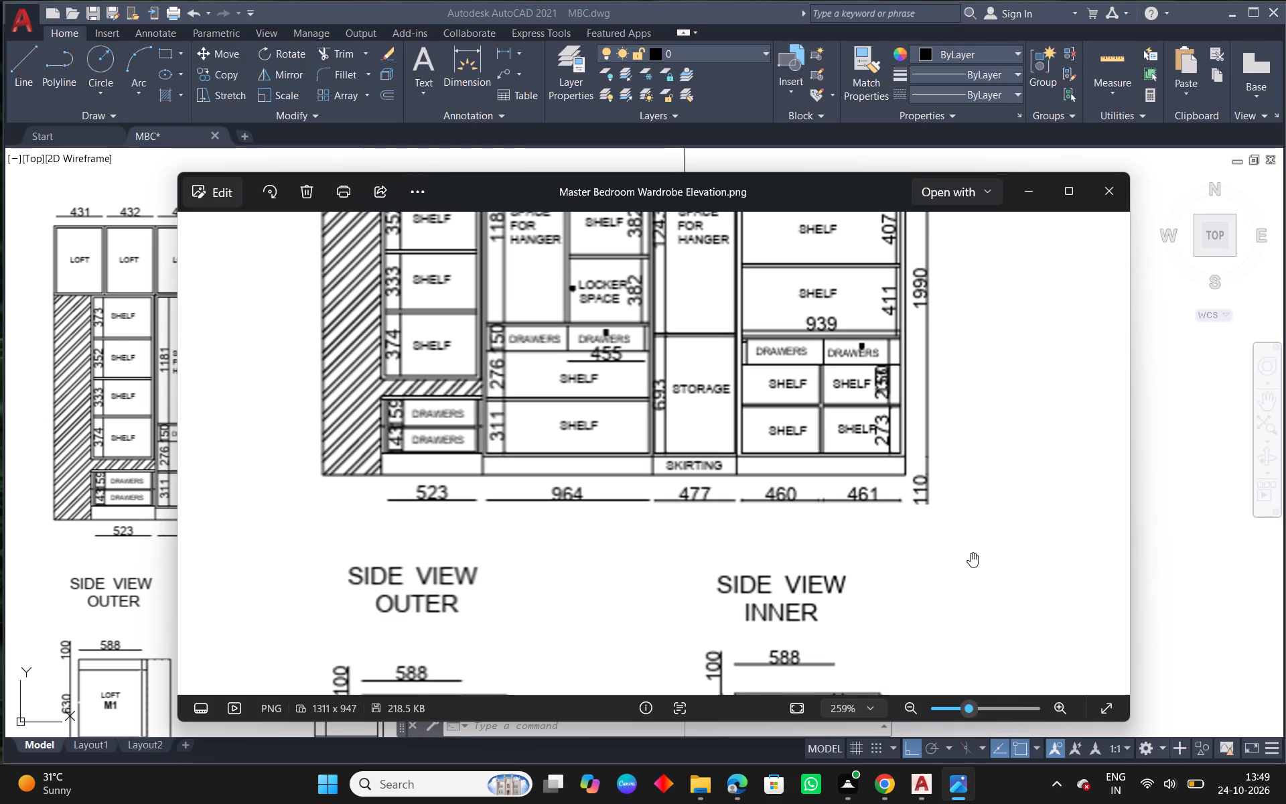
scroll(922, 429, "down", 3, "ctrl")
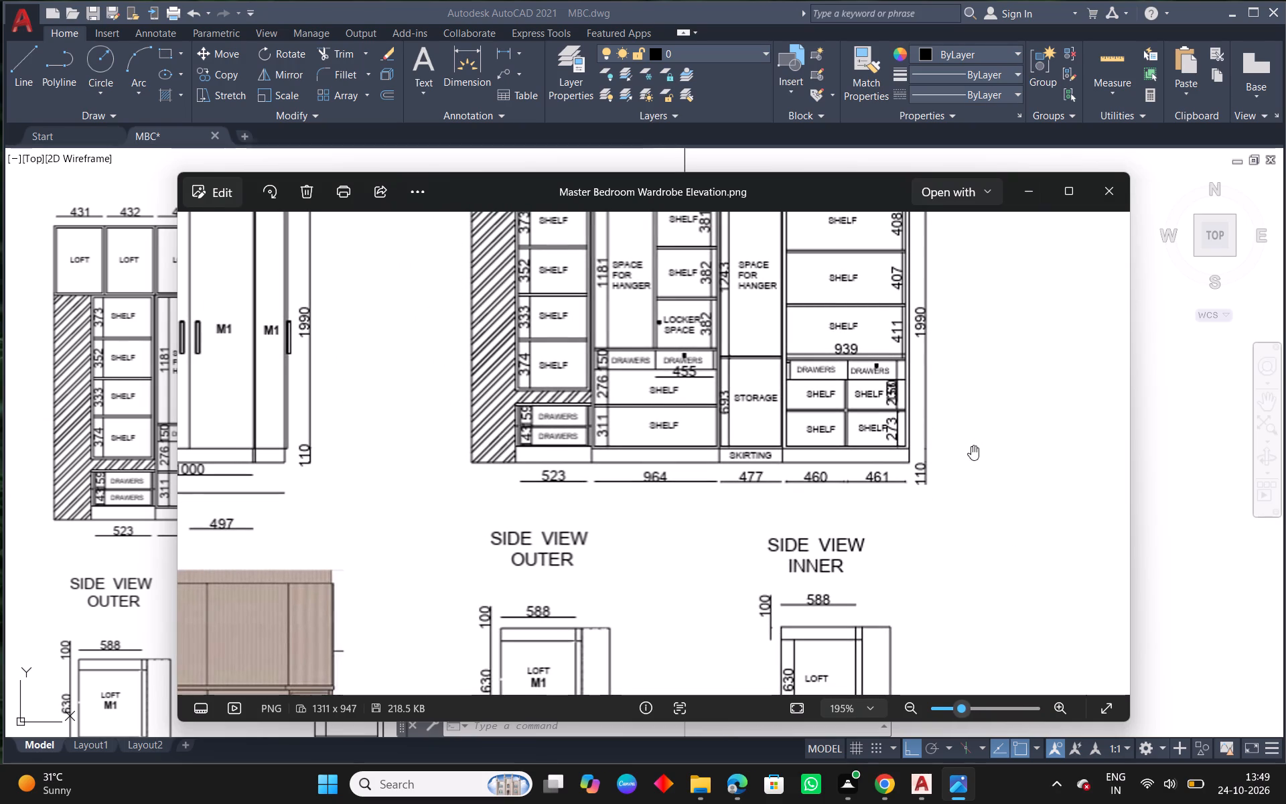
scroll(960, 475, "up", 4)
scroll(960, 477, "down", 6)
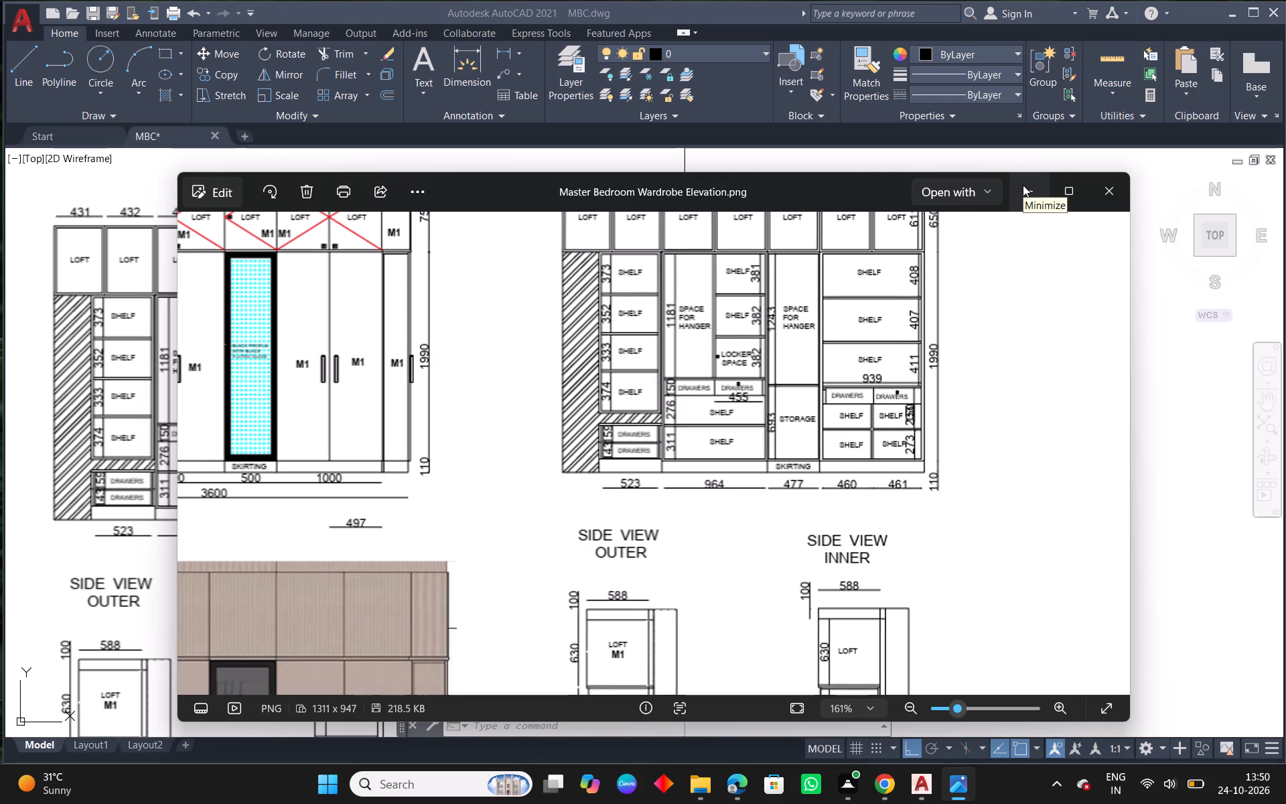
scroll(977, 308, "up", 1)
scroll(967, 352, "down", 8)
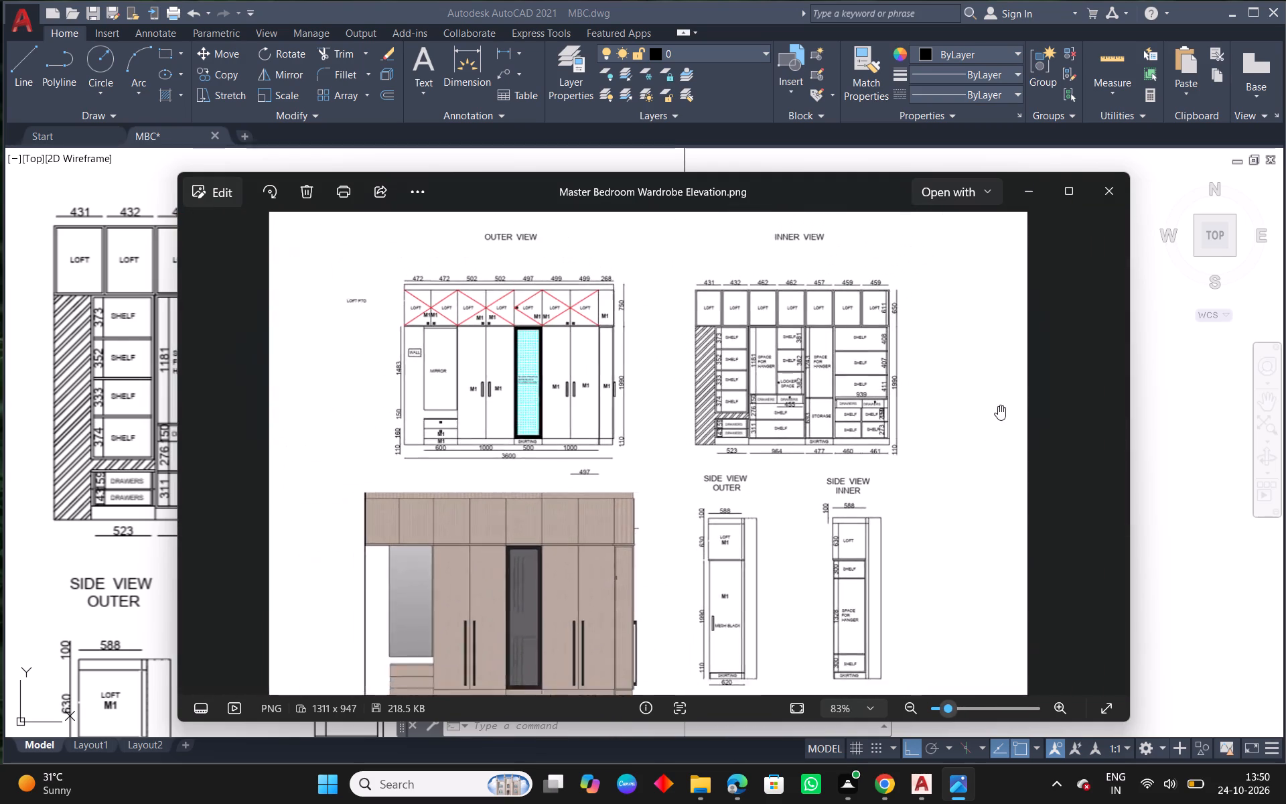
scroll(949, 329, "up", 4)
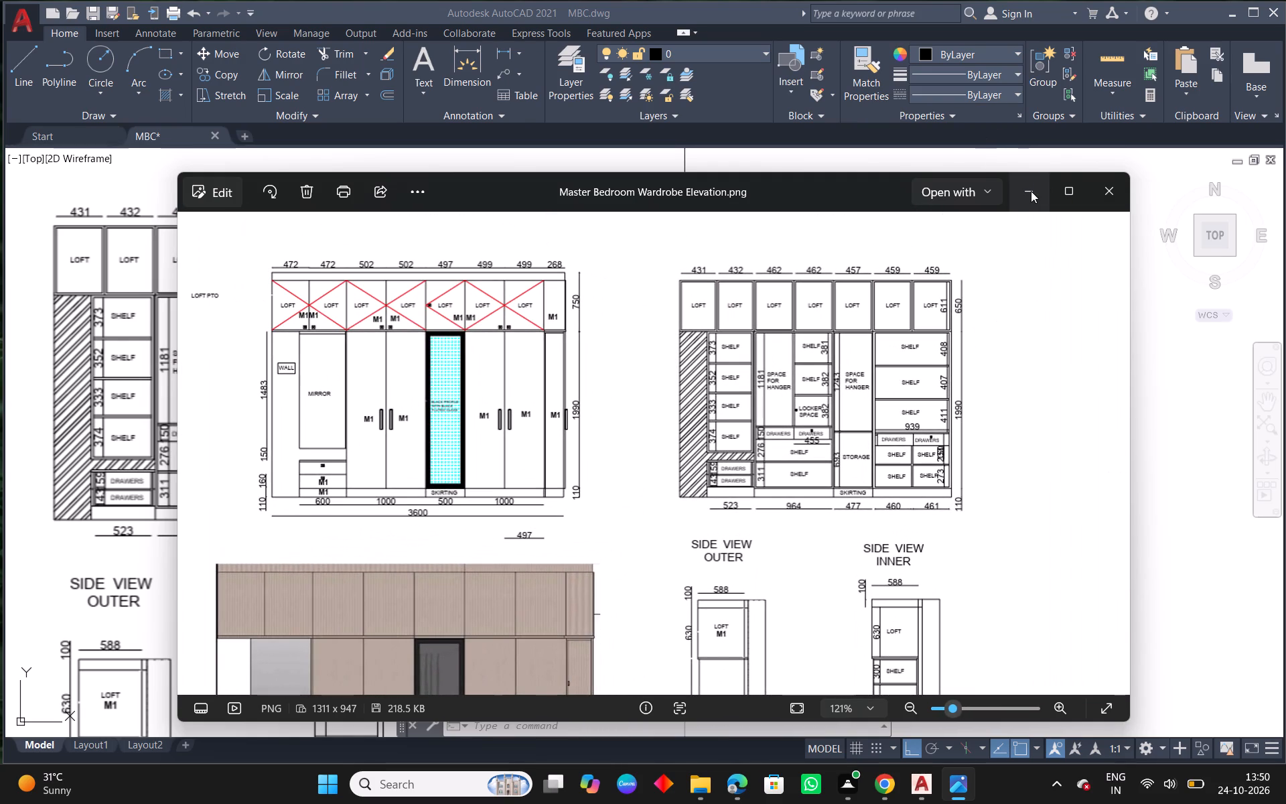
left_click(1031, 191)
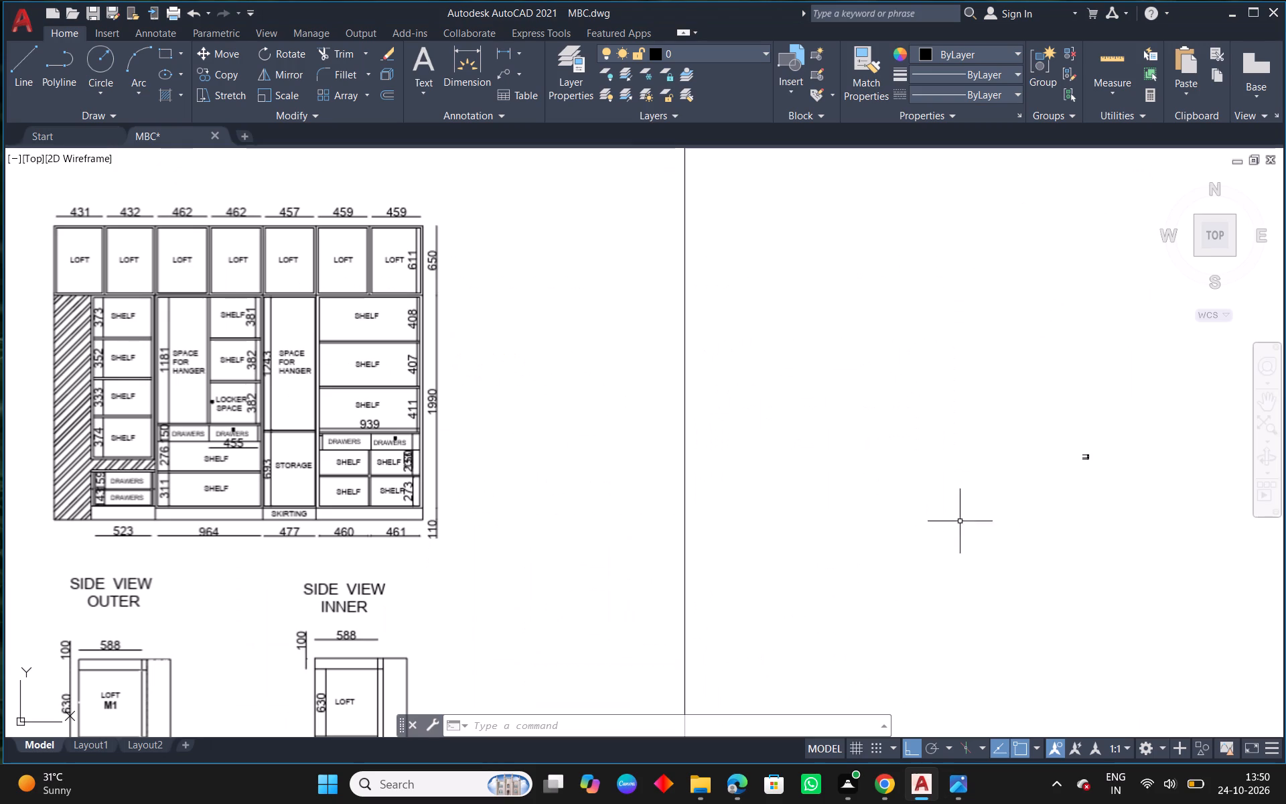
Offset the lowest compartment's top line upward by 250 to mark the second shelf level.
middle_click_drag(1058, 482, 845, 494)
scroll(868, 478, "up", 3)
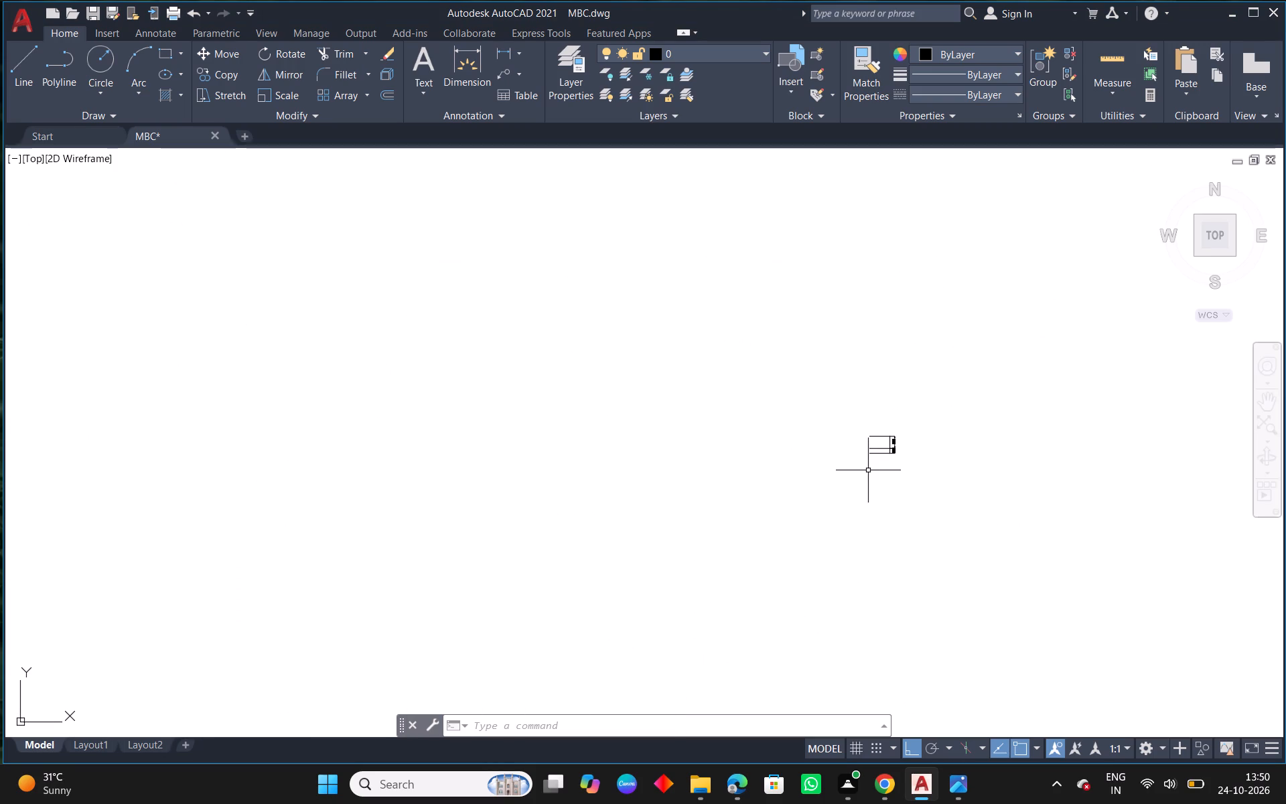
type("O 250")
key("space")
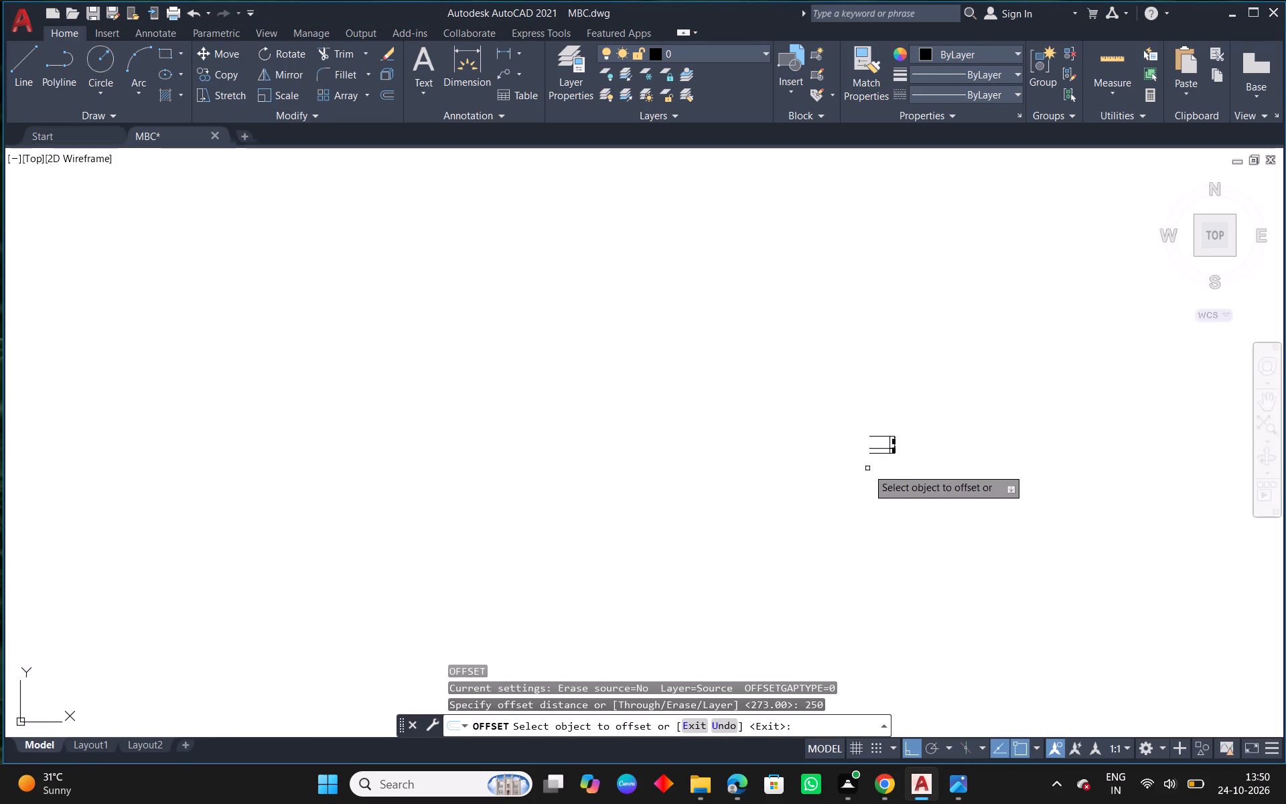
scroll(879, 446, "up", 4)
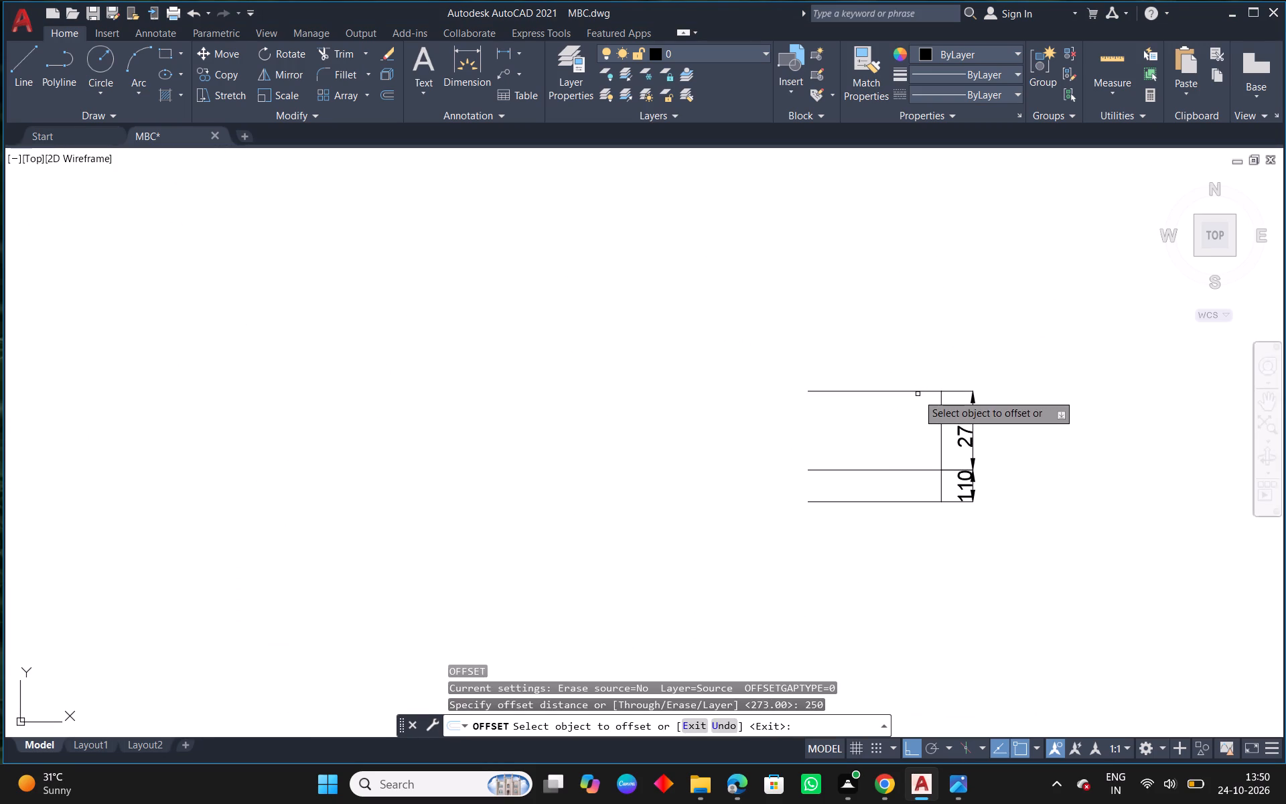
left_click(918, 391)
left_click(914, 337)
key("Escape")
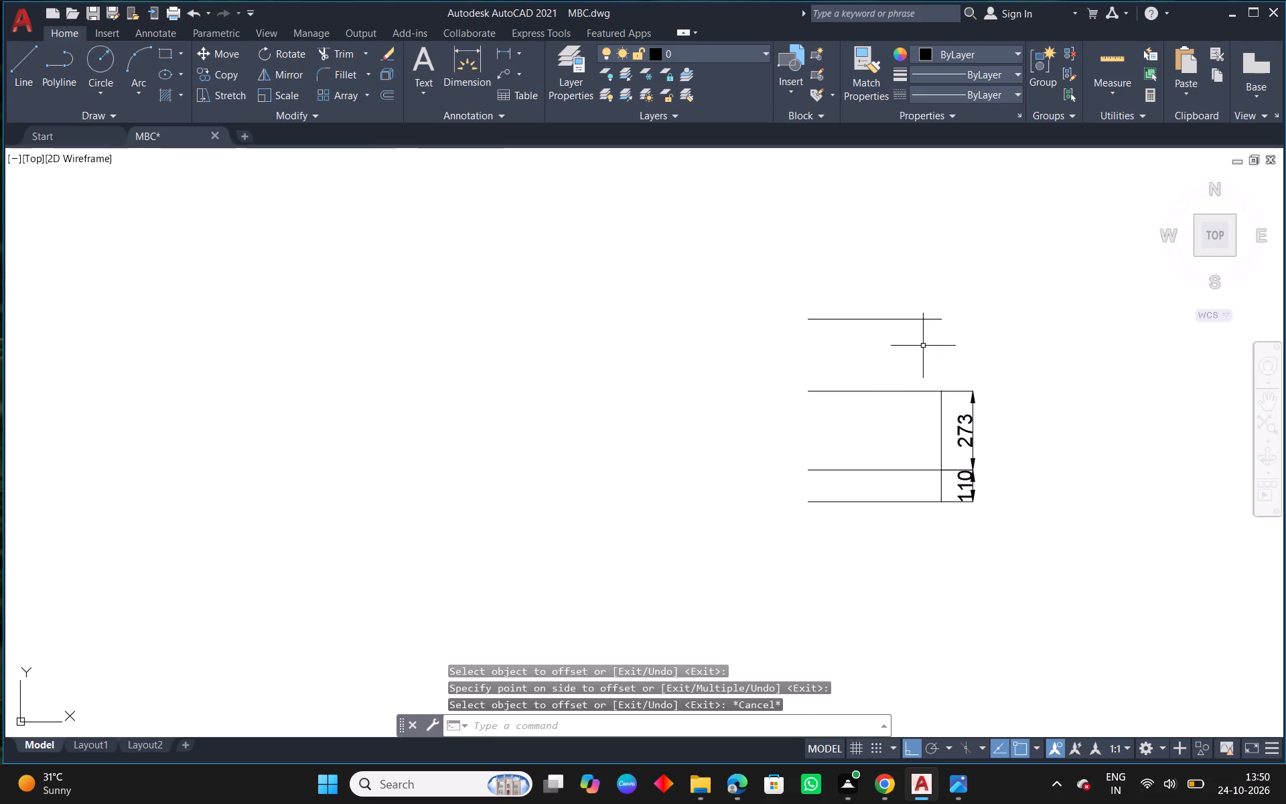
Fillet the second shelf line with the compartment's side line to extend the side up to it.
left_click(340, 76)
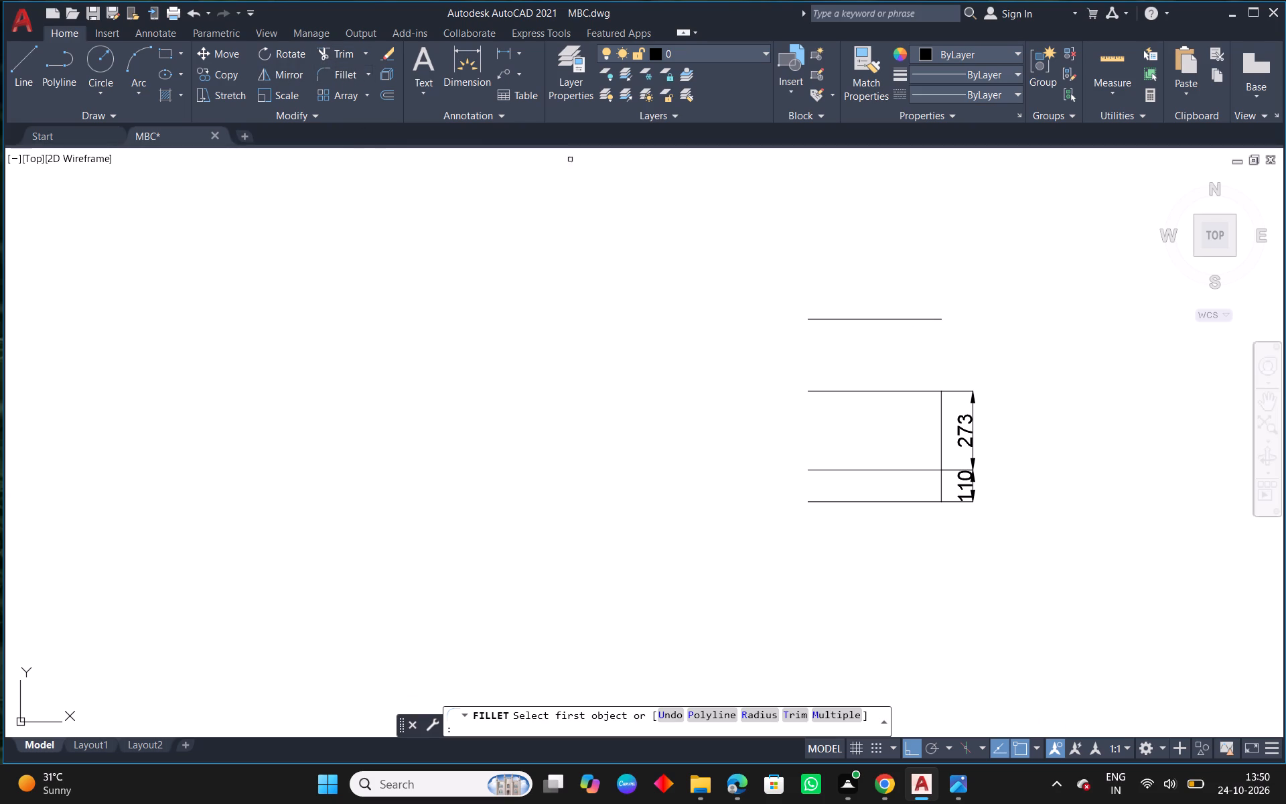
left_click(888, 322)
left_click(901, 316)
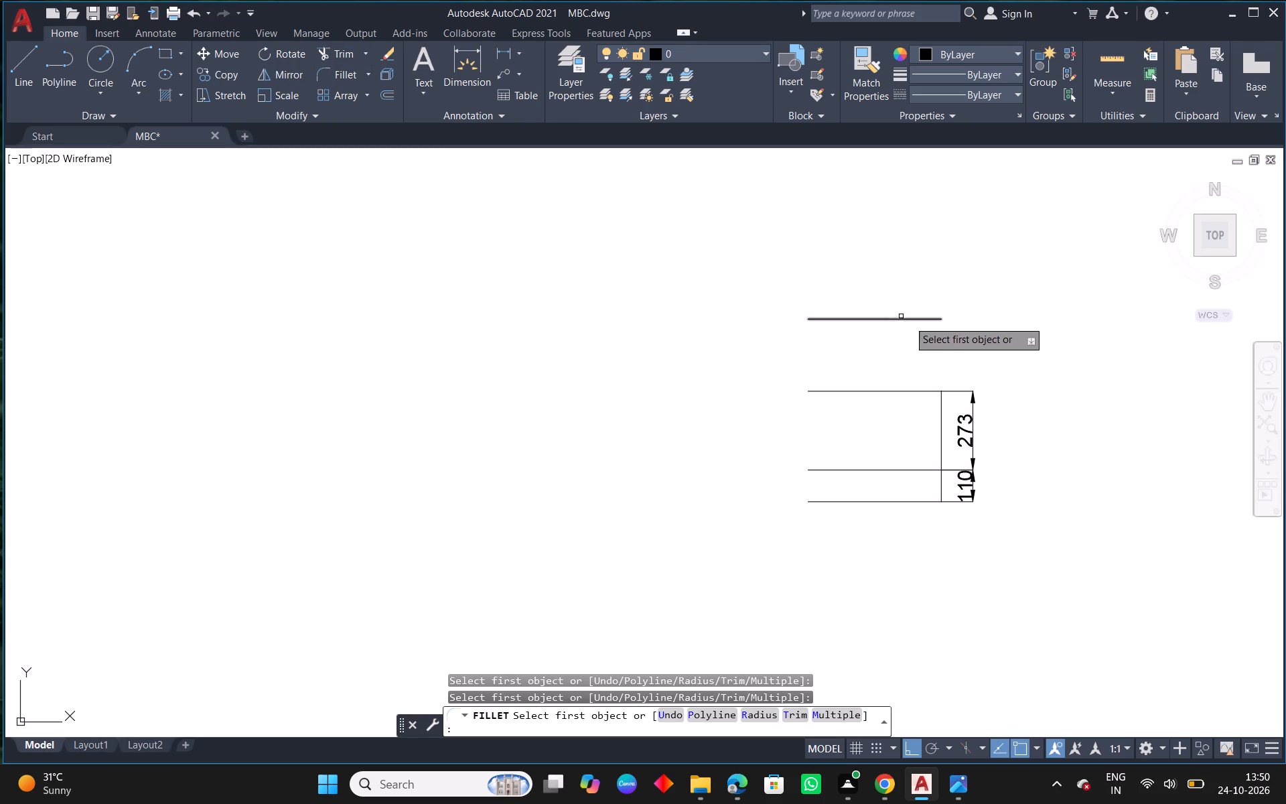
left_click(941, 409)
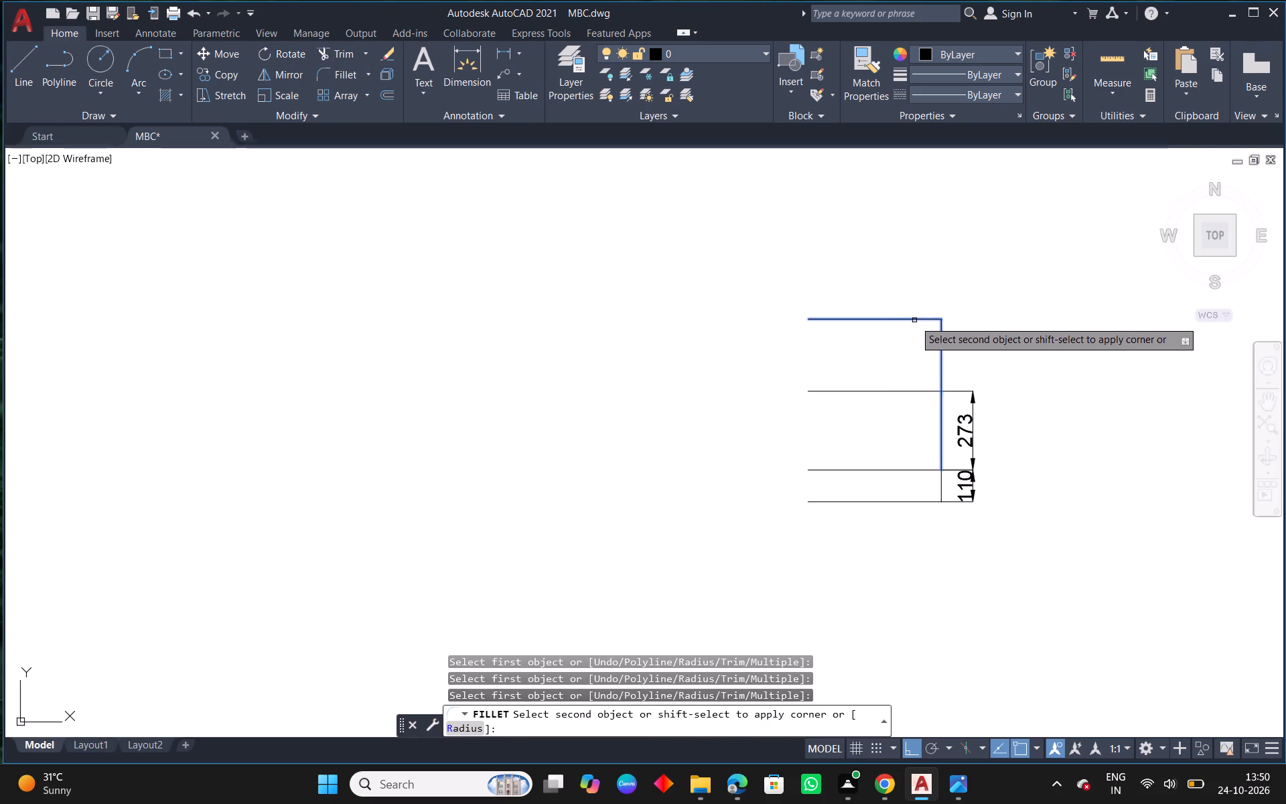
left_click(914, 320)
Move the stretched height dimension's upper extension origin back down to the lowest compartment's top line.
scroll(928, 433, "down", 1)
middle_click_drag(1088, 476, 910, 469)
scroll(761, 398, "up", 2)
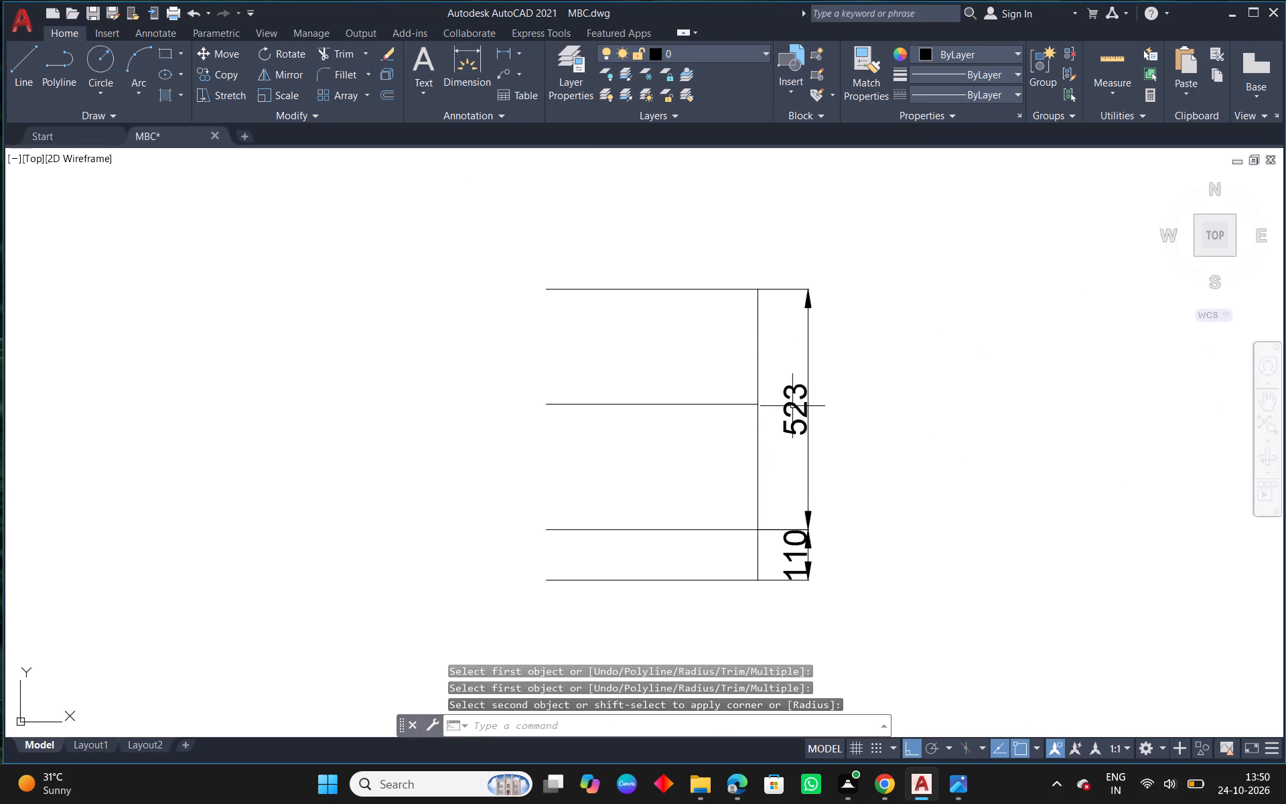
left_click(792, 406)
left_click(754, 282)
left_click(757, 286)
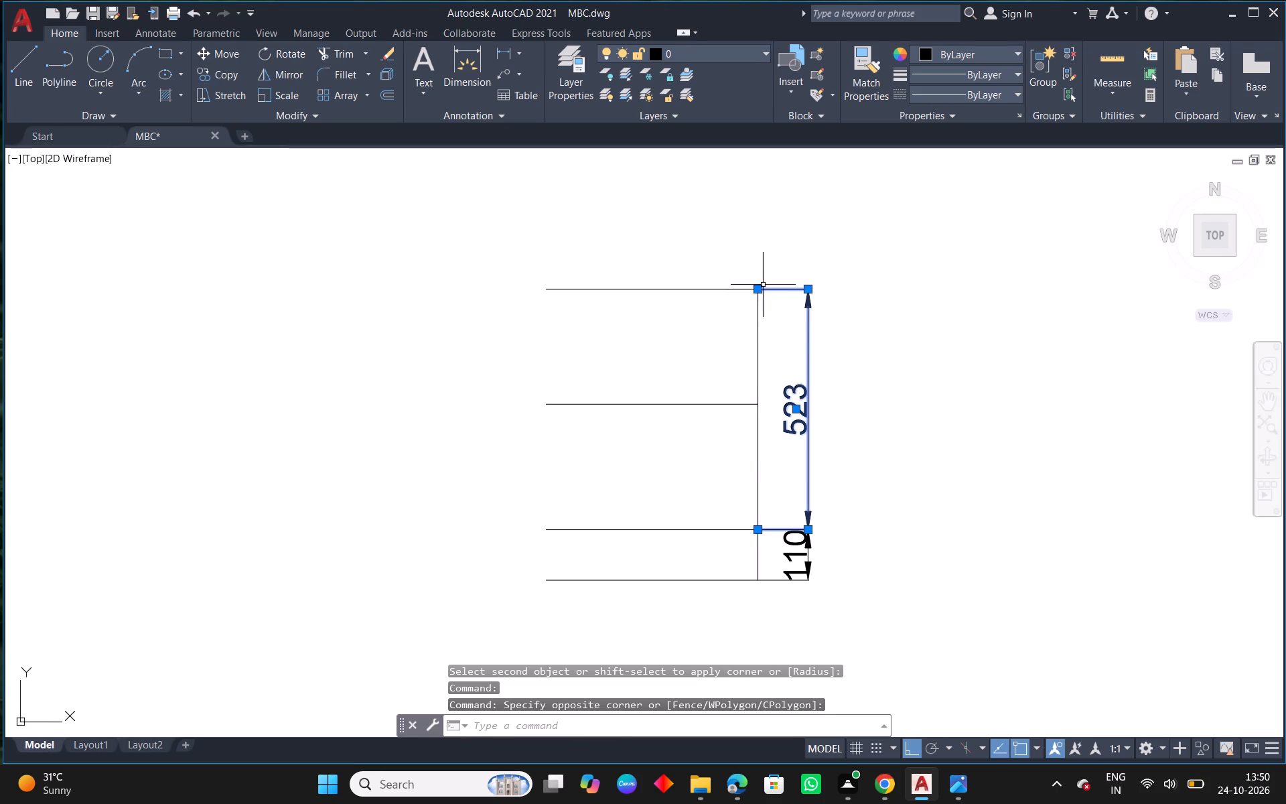
left_click(760, 287)
left_click(763, 403)
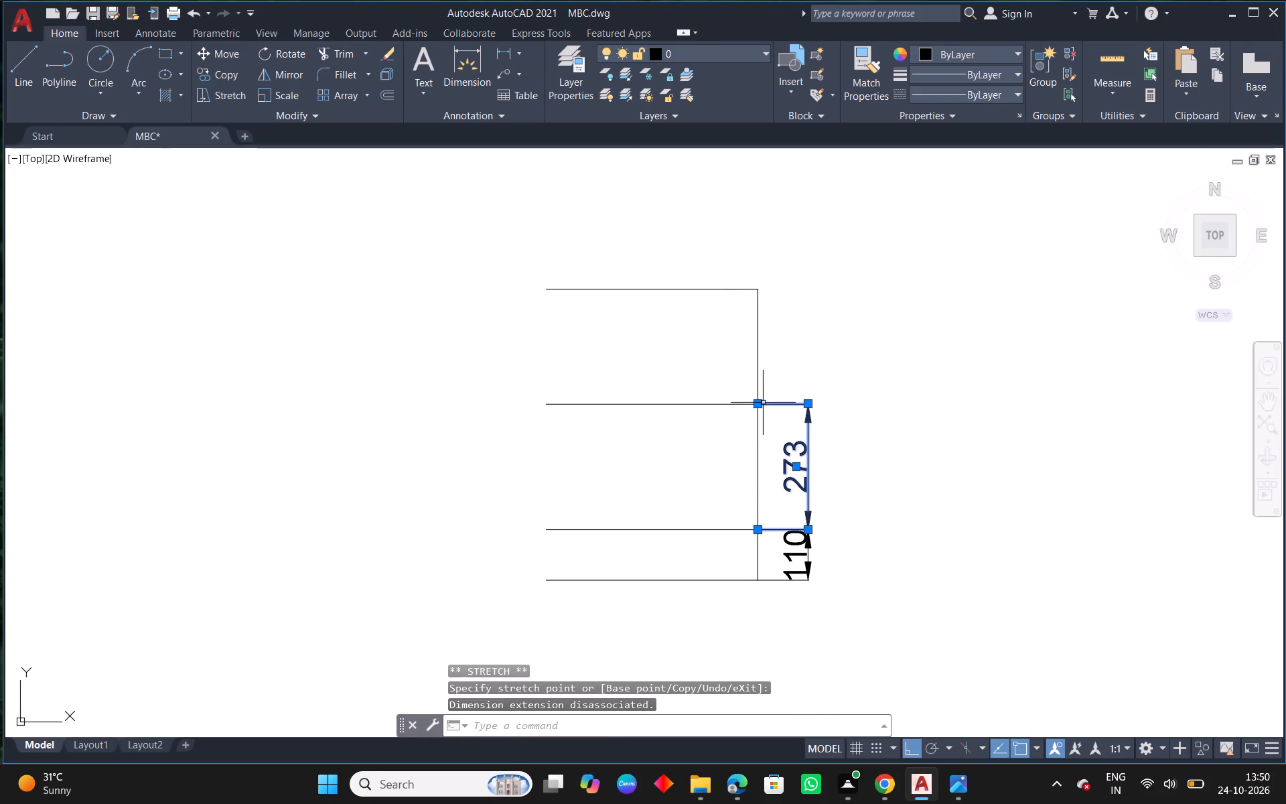
key("Escape")
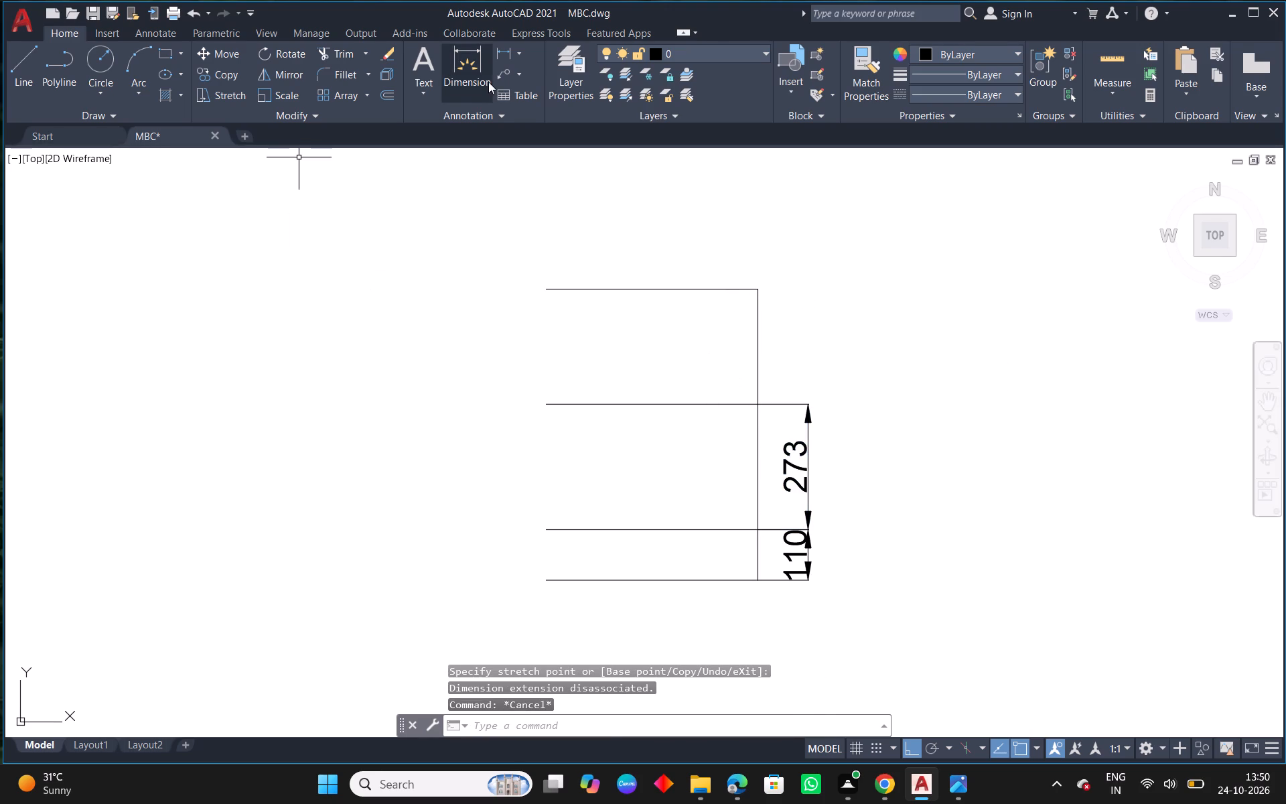
Dimension the second compartment's height between the two shelf lines, aligned above the lowest compartment's dimension.
left_click(465, 85)
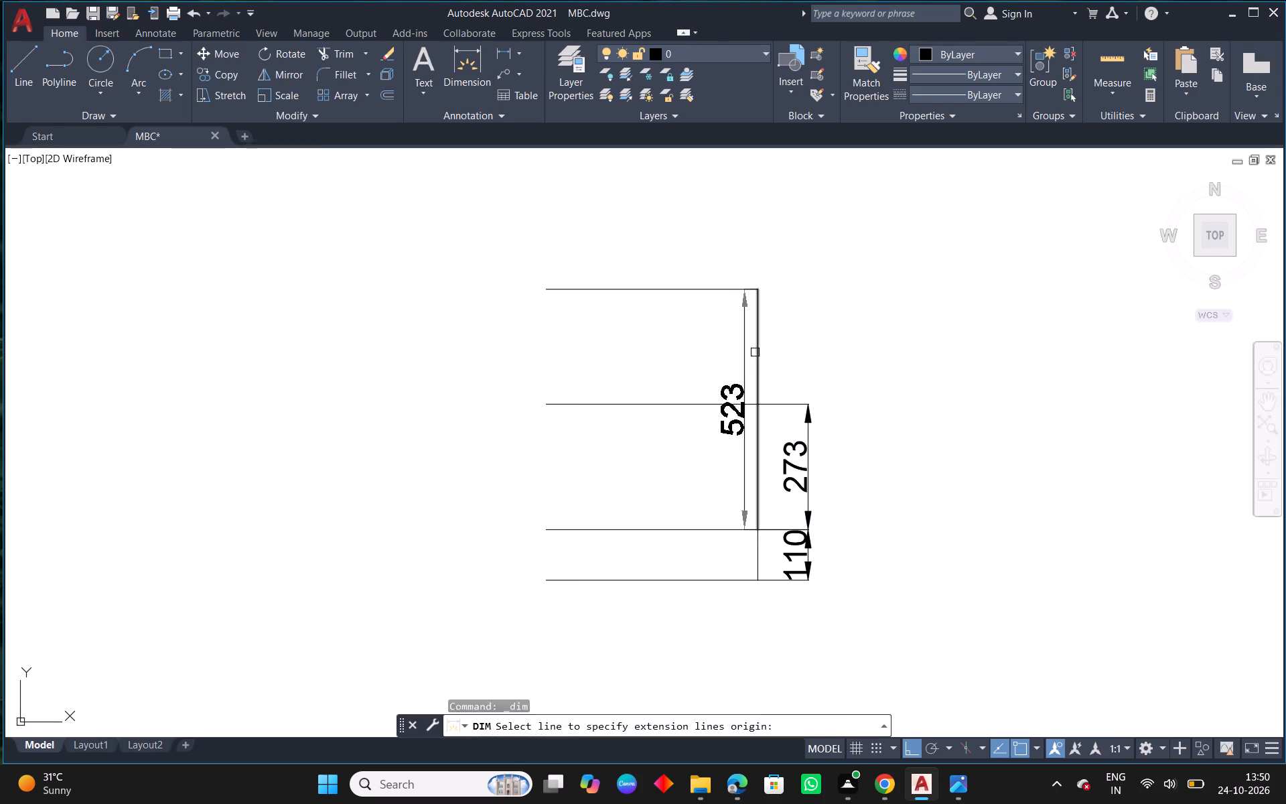
left_click(758, 286)
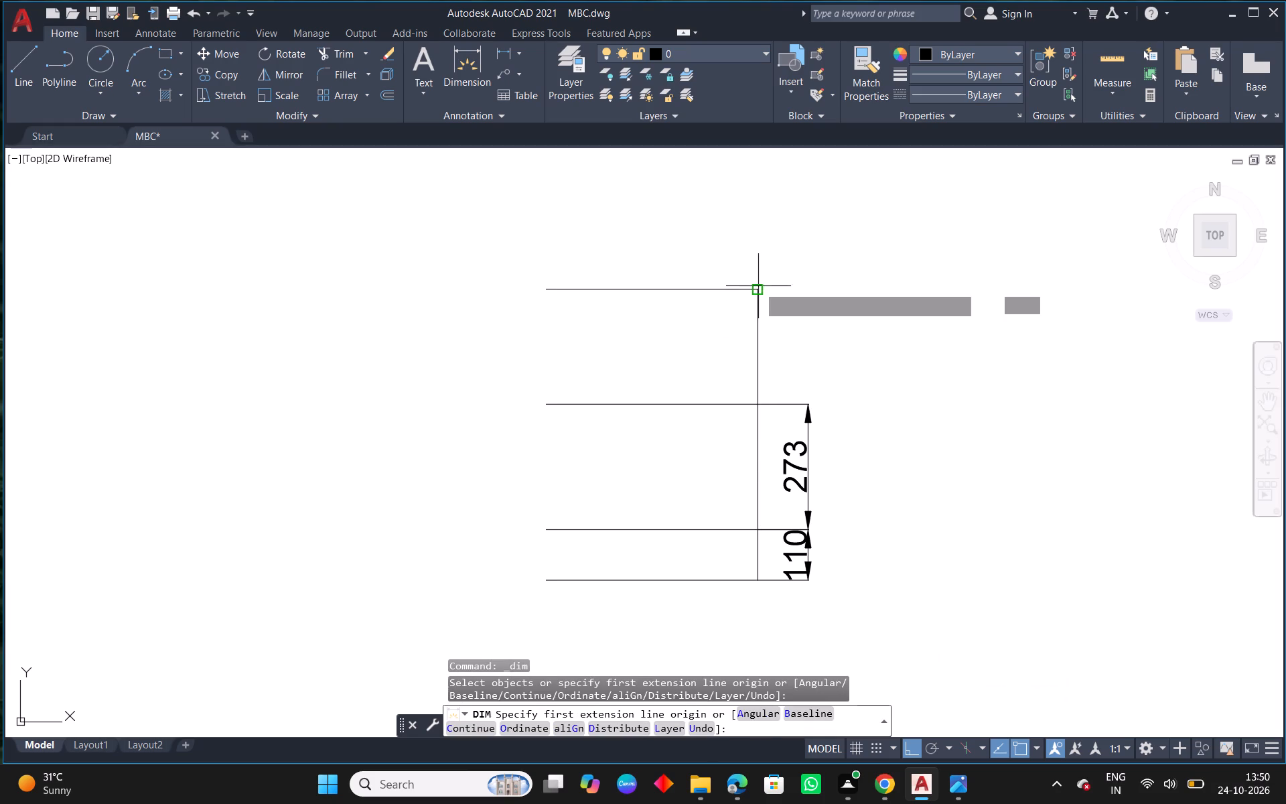
left_click(761, 405)
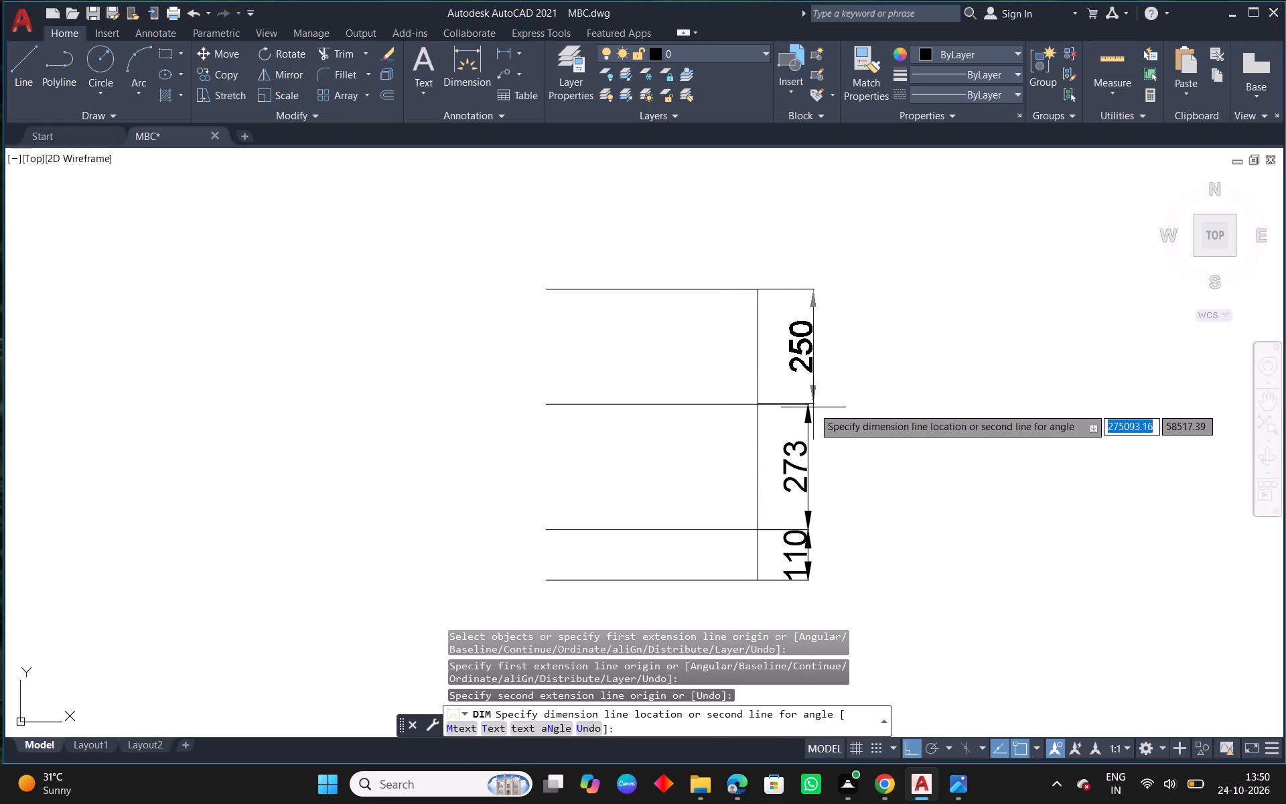
left_click(808, 405)
right_click(807, 405)
left_click(905, 421)
Examine the lower right compartments of the reference sheet's inner view for their widths and heights.
scroll(730, 438, "down", 3)
scroll(756, 492, "down", 2)
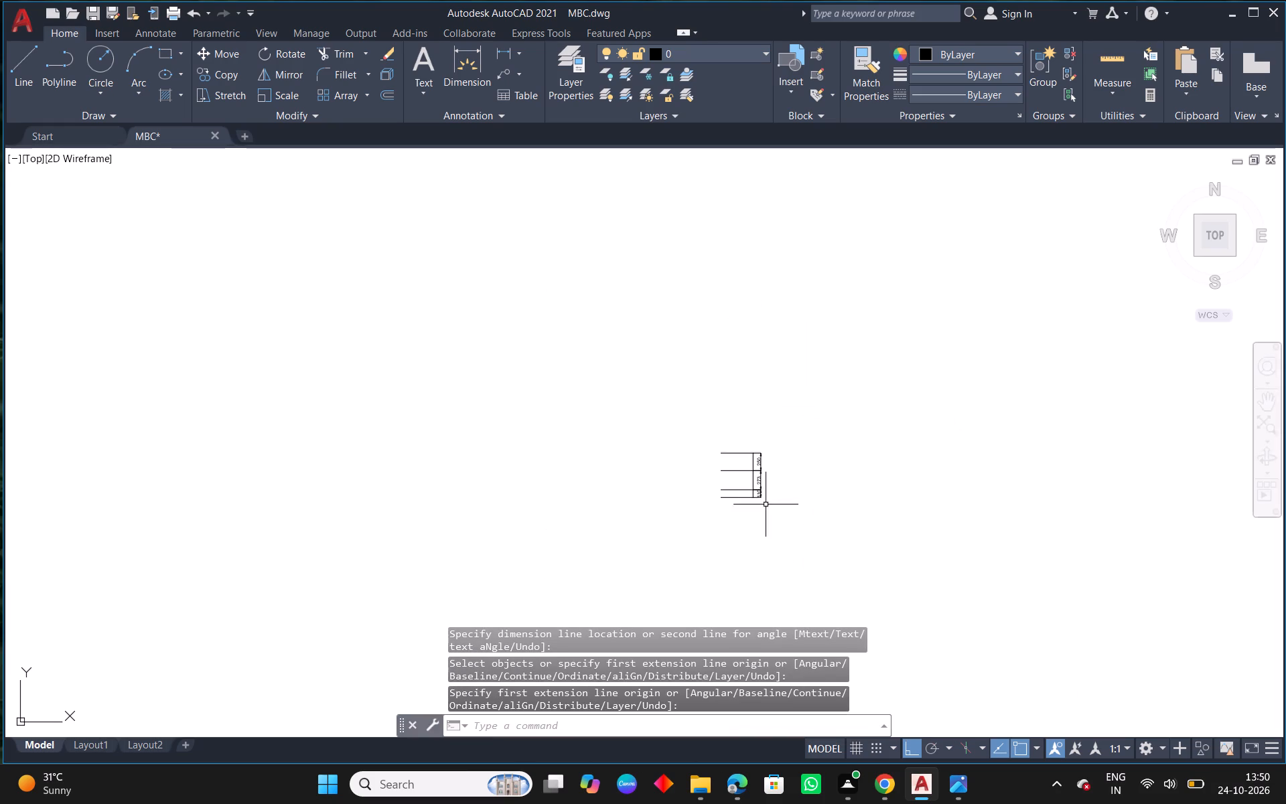
scroll(806, 550, "down", 2)
scroll(514, 507, "down", 7)
scroll(392, 557, "up", 4)
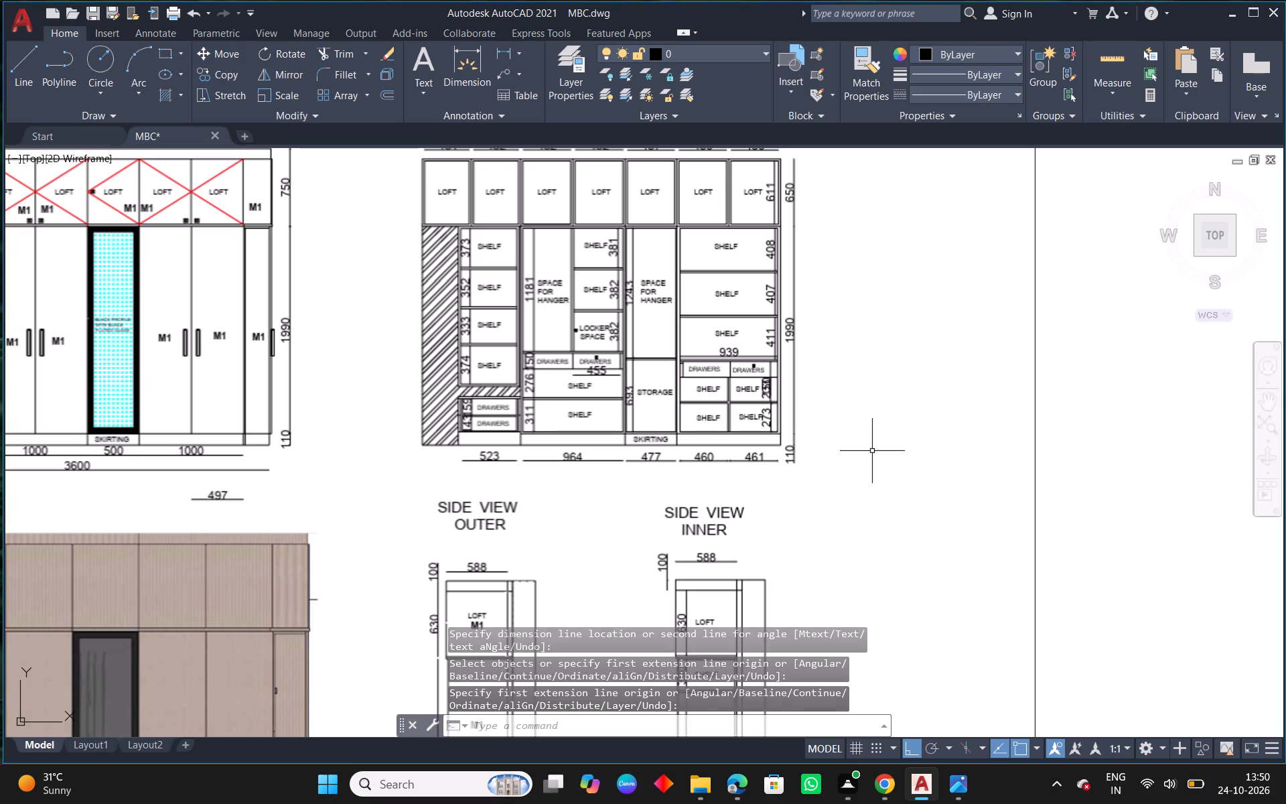
middle_click_drag(865, 454, 854, 460)
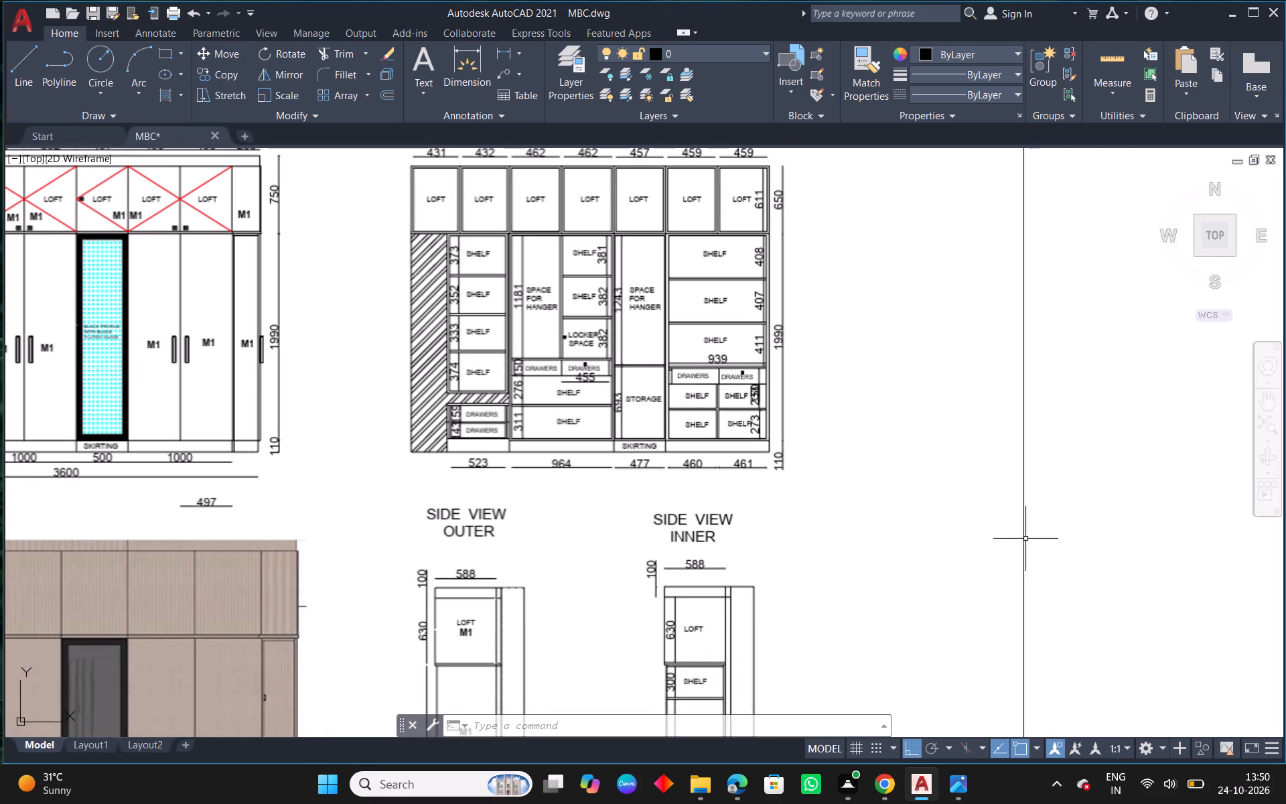
middle_click_drag(1025, 539, 634, 525)
Dimension the compartment's width from the skirting's top line, placing the dimension below the skirting.
scroll(1020, 360, "up", 3)
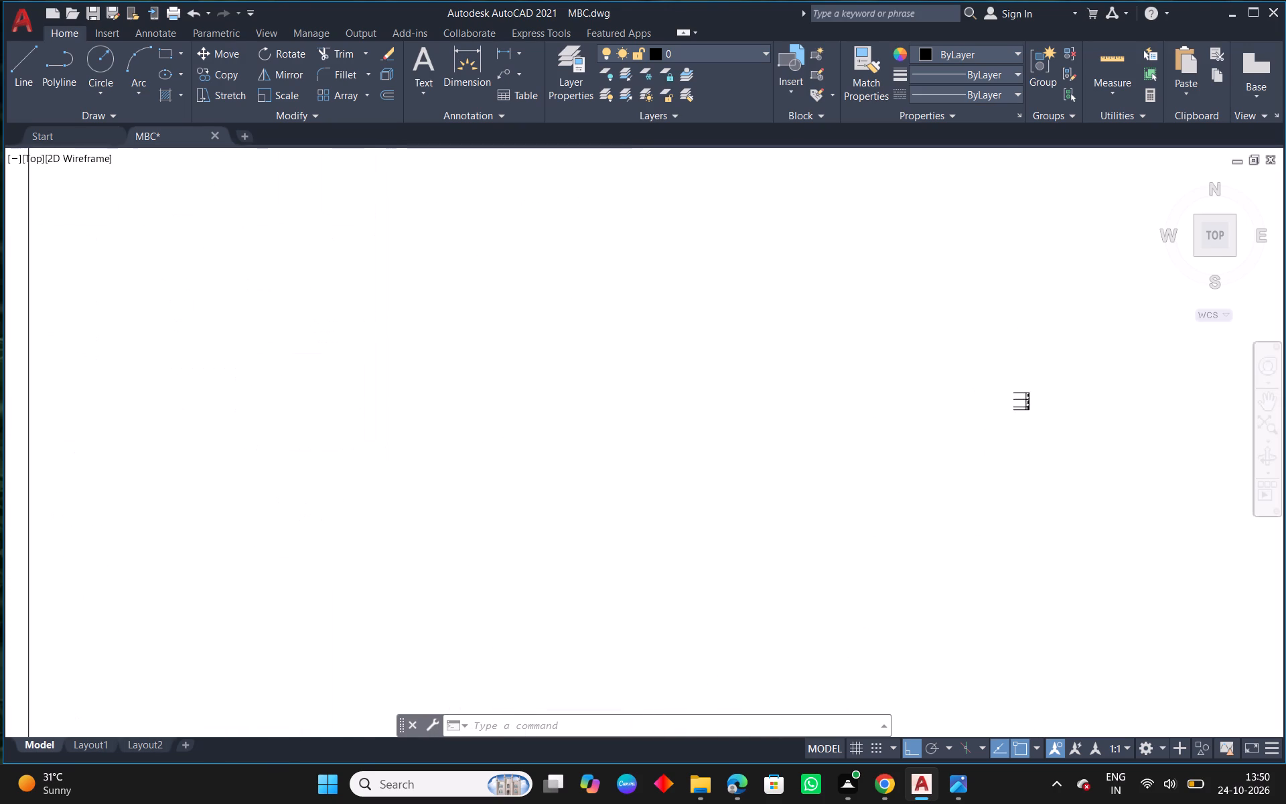
scroll(1038, 476, "up", 4)
middle_click_drag(956, 275, 897, 492)
left_click(459, 72)
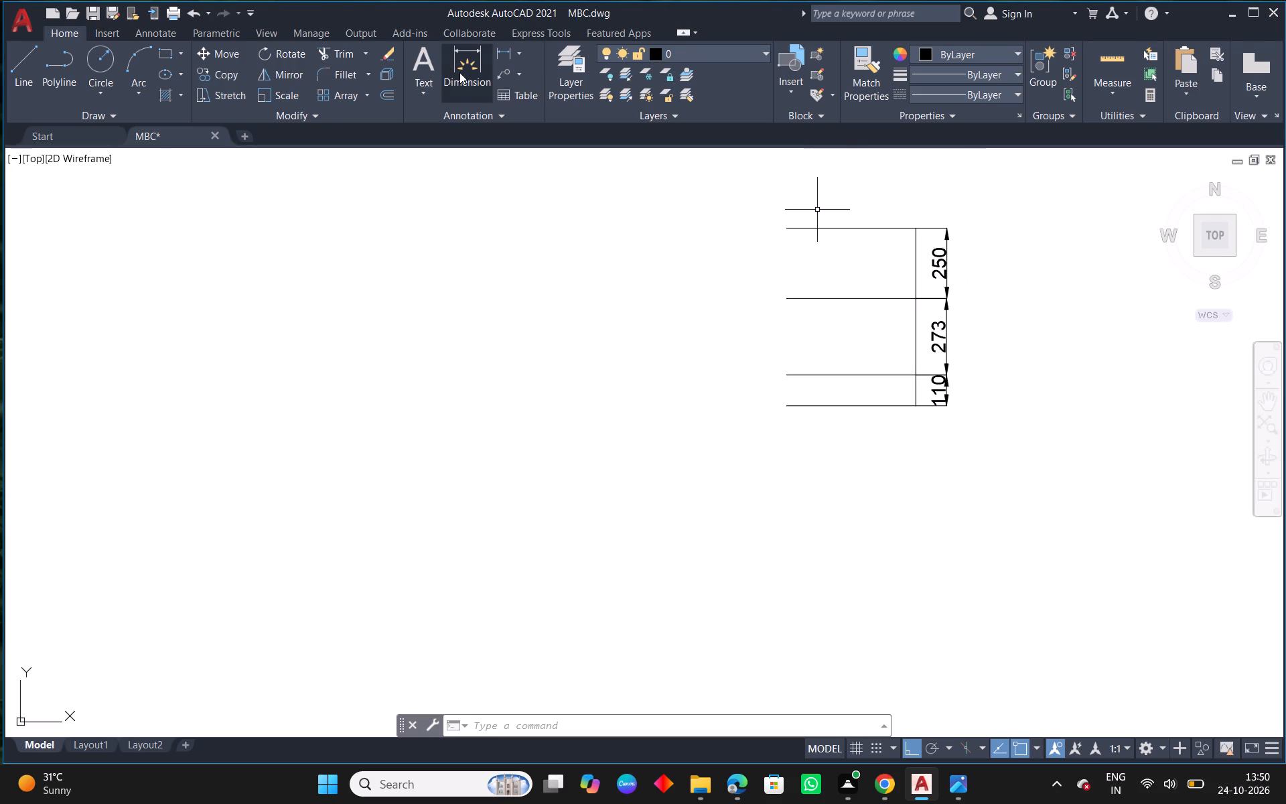
left_click(897, 373)
left_click(901, 444)
scroll(944, 402, "up", 1)
right_click(944, 402)
left_click(1026, 419)
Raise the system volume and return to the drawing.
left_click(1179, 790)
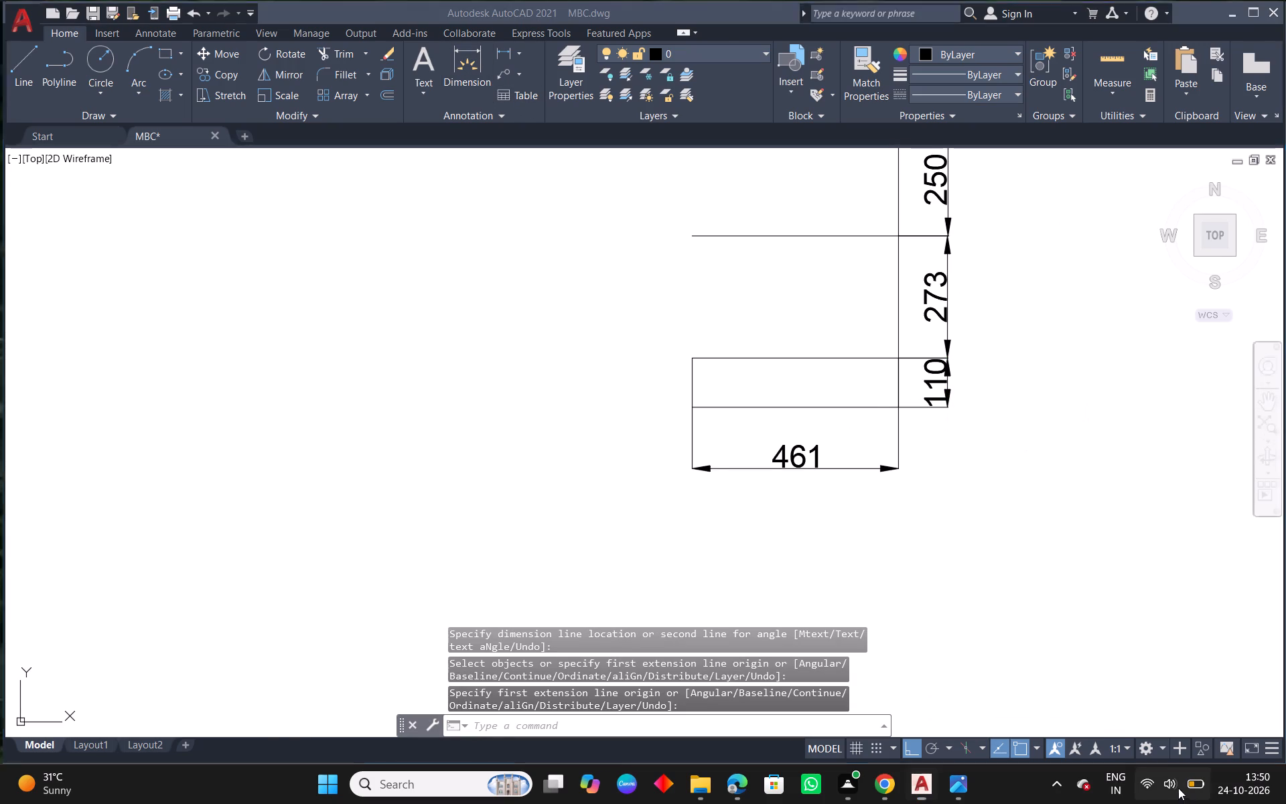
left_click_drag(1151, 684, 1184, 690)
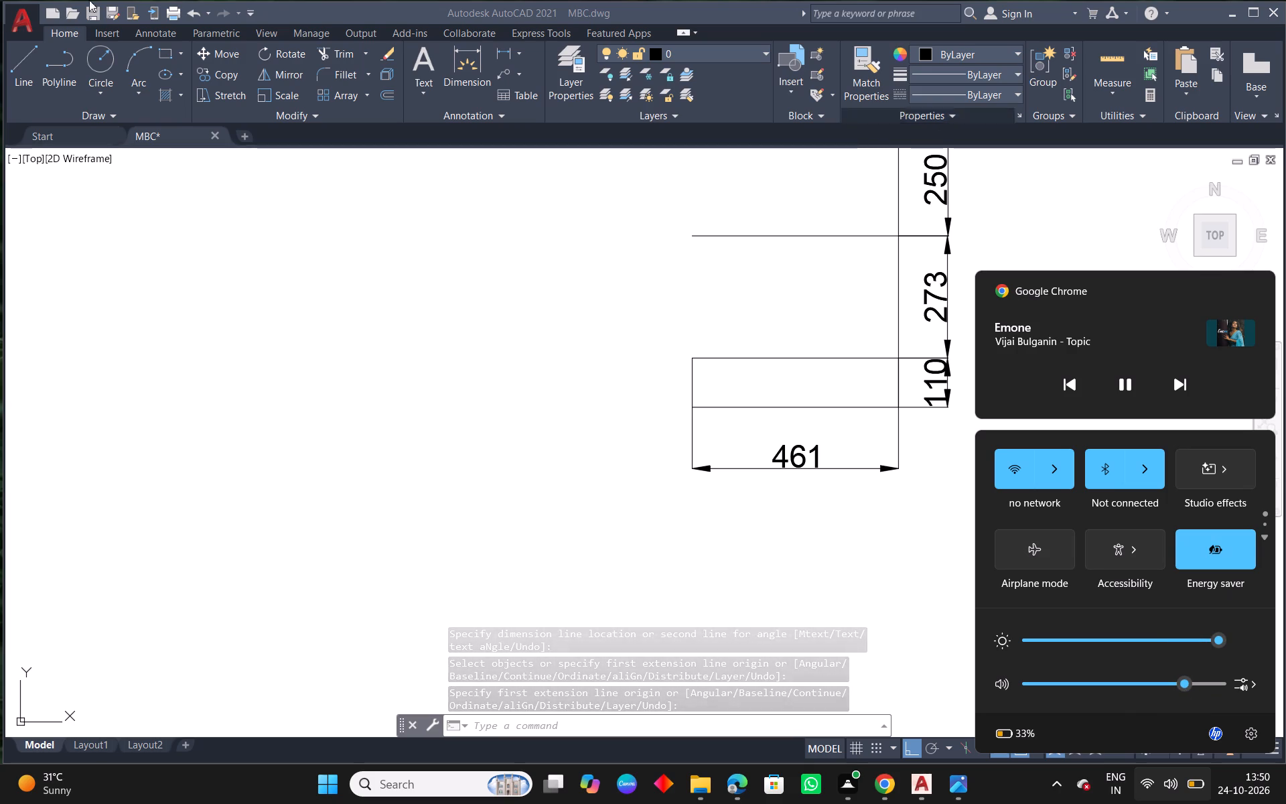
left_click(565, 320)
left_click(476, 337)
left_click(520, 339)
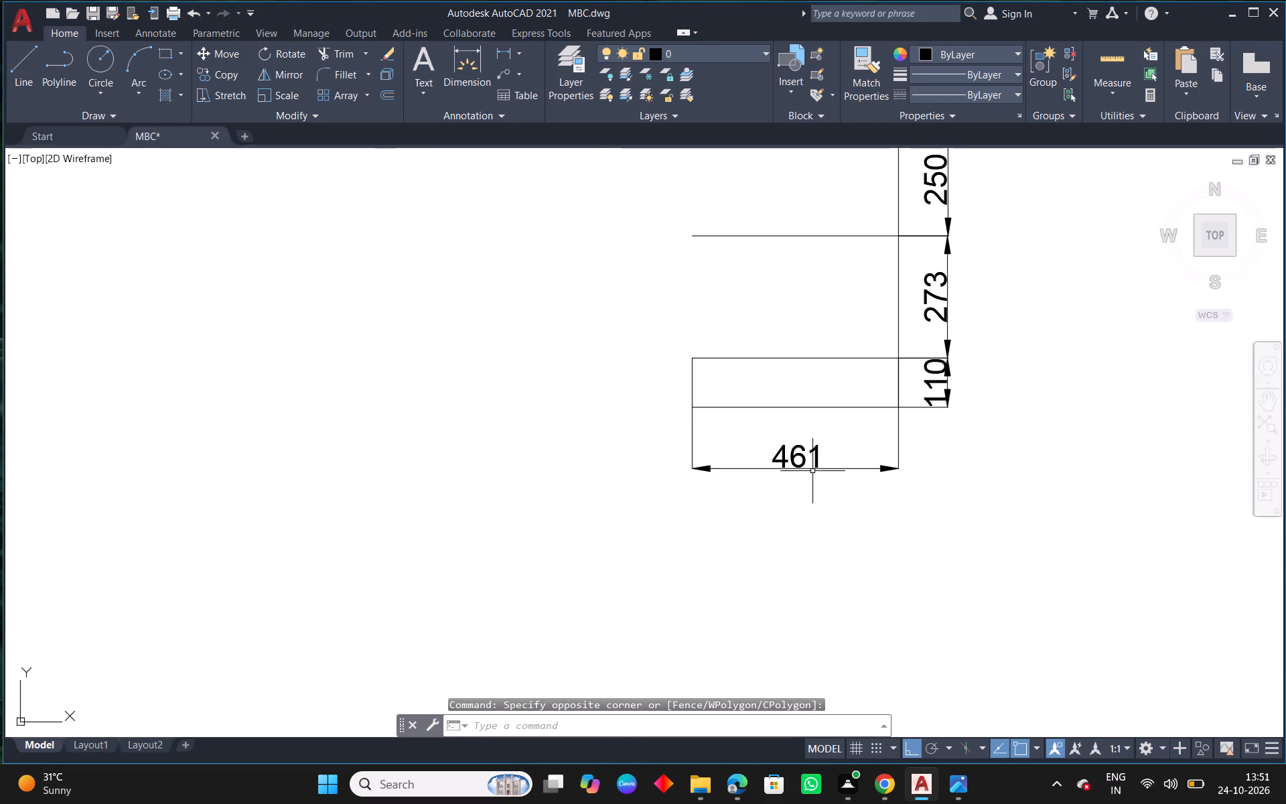
Move both extension origins of the width dimension down to the ends of the skirting's bottom line.
left_click(777, 475)
left_click(772, 459)
left_click(691, 356)
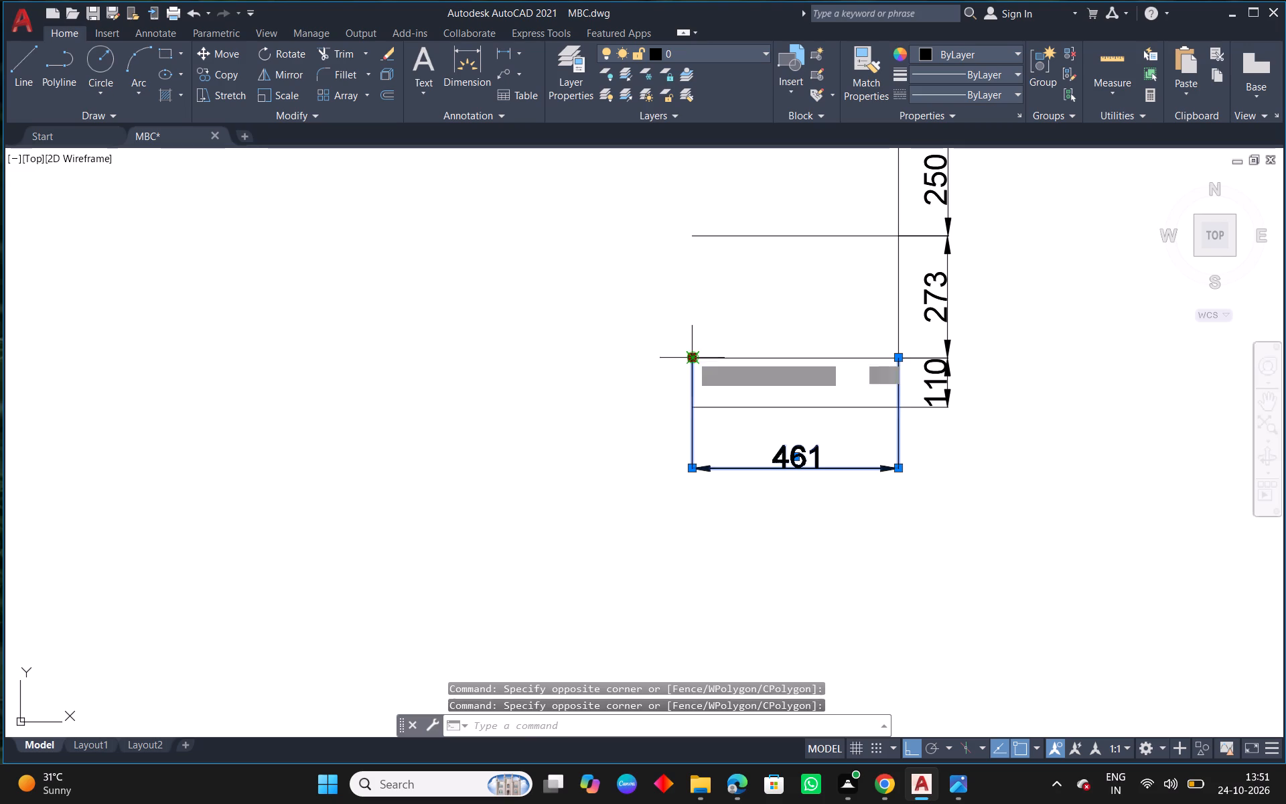
left_click(689, 407)
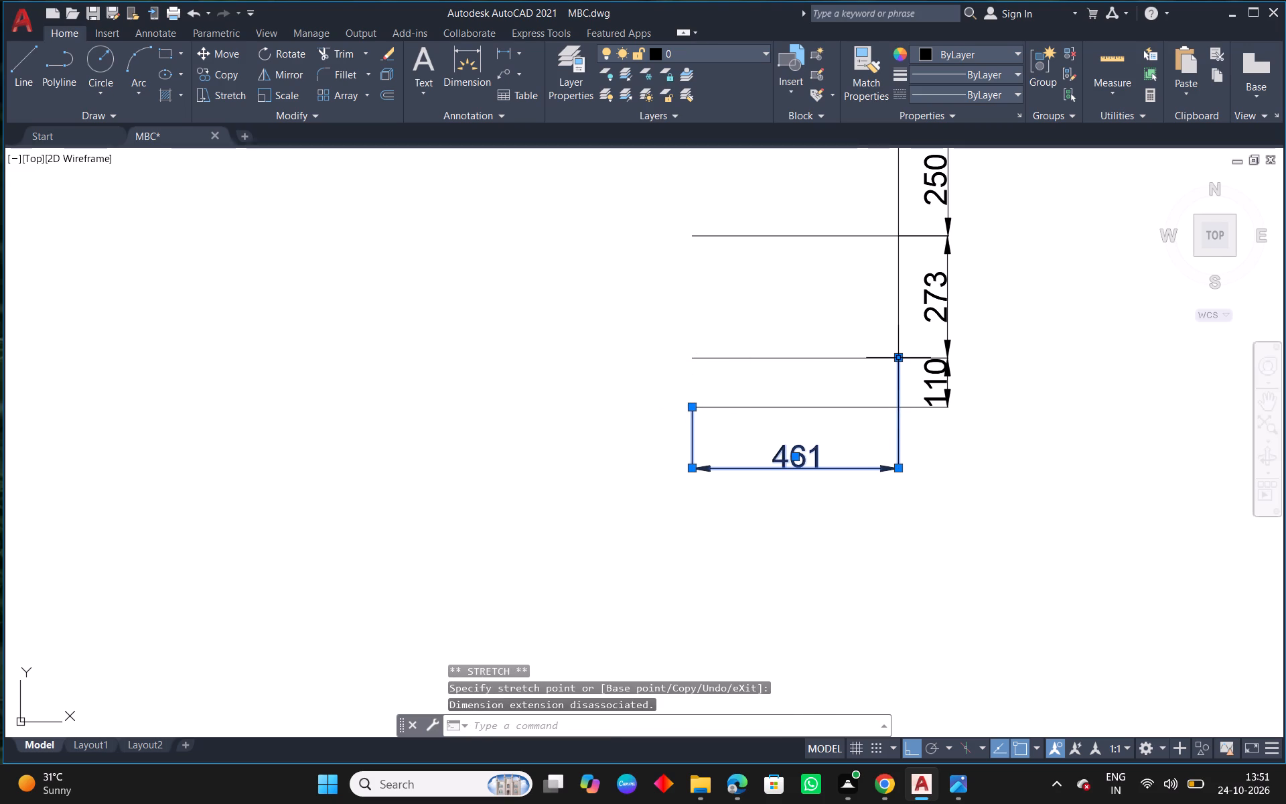
left_click(898, 354)
left_click(901, 408)
scroll(628, 506, "down", 1)
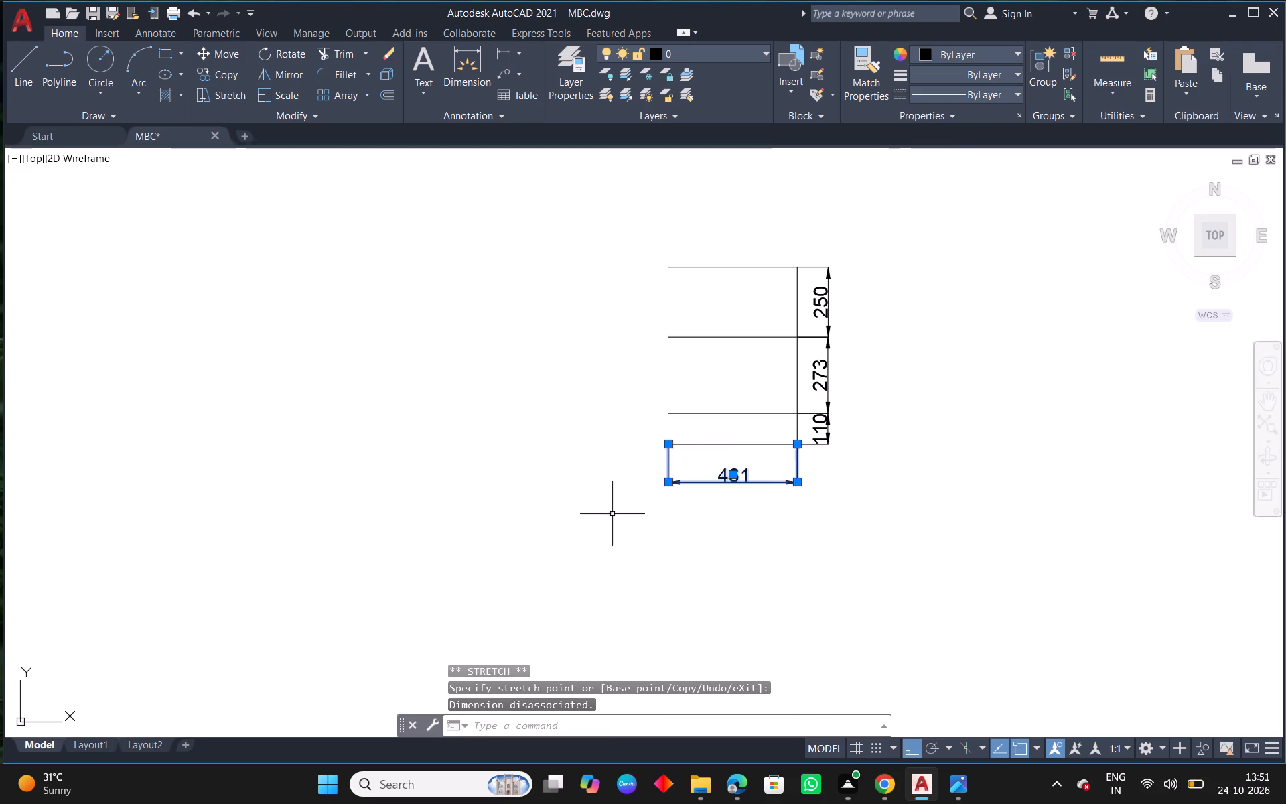
key("Escape")
key("Escape")
Draw a vertical line closing the compartments' left side from the skirting's bottom line to the topmost shelf line.
type("L")
key("space")
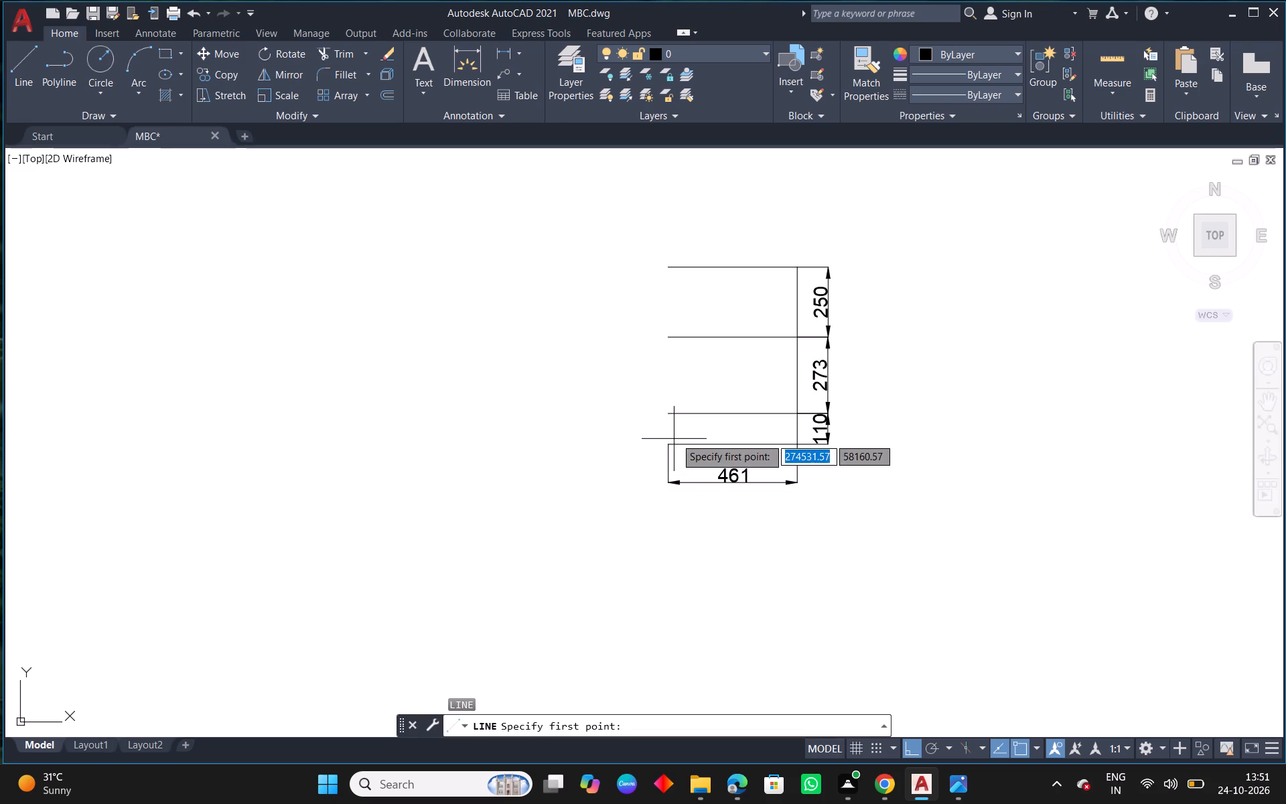
left_click_drag(666, 449, 668, 440)
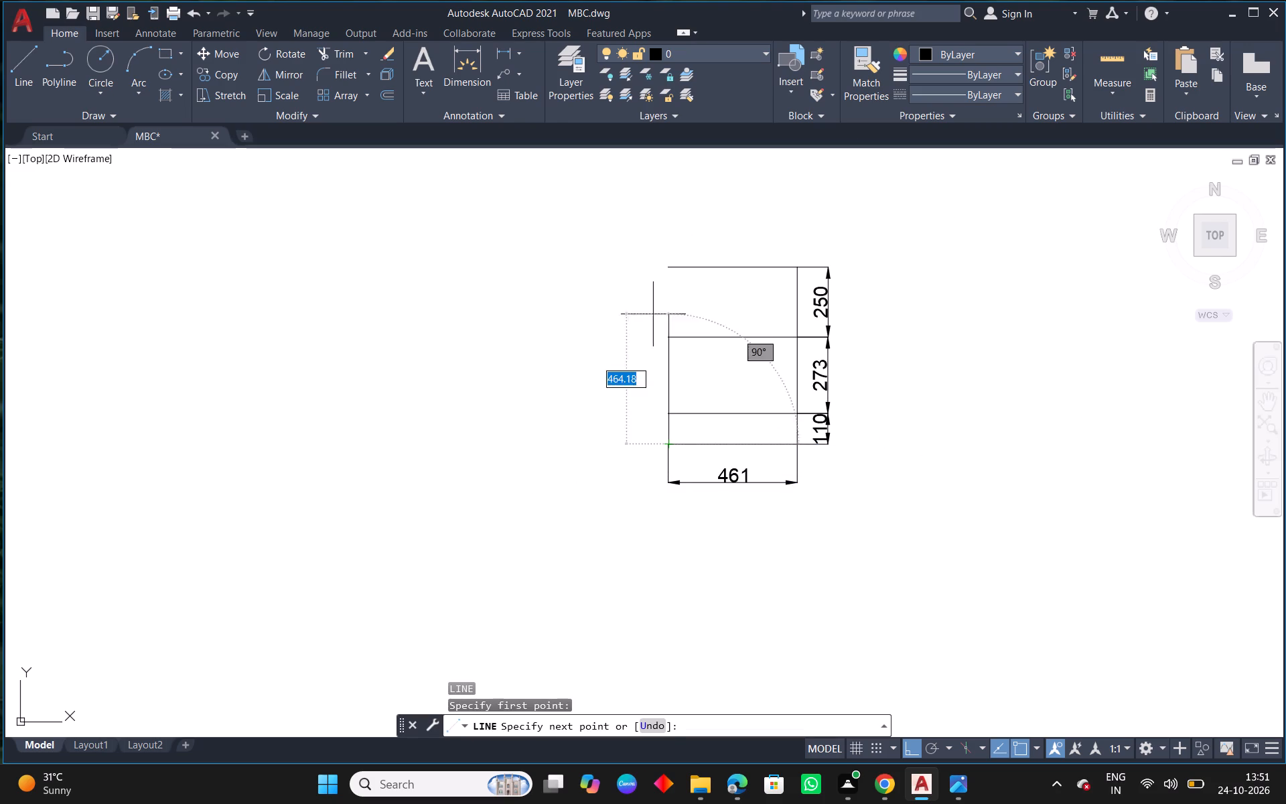
left_click(662, 267)
key("Escape")
Offset the compartments' left side line outward to the left by 460 to mark the adjacent bay.
type("O")
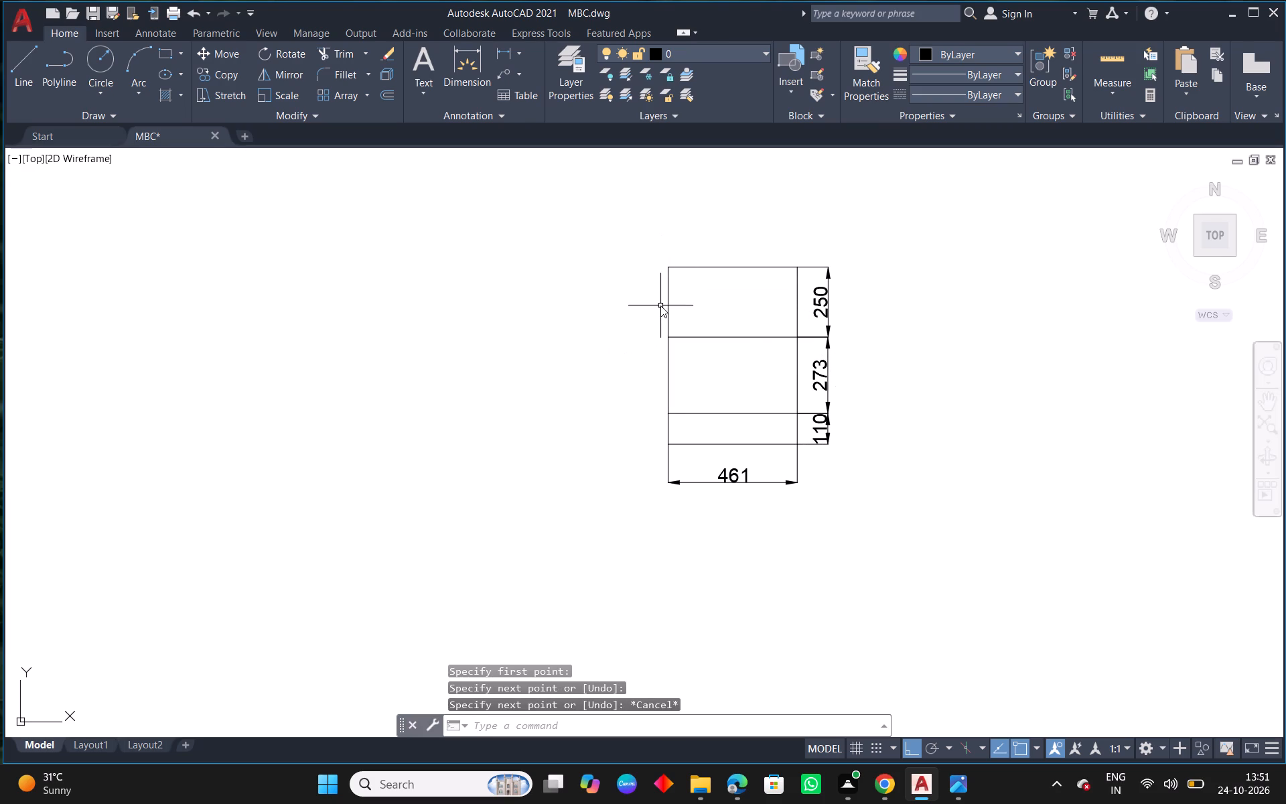
key("space")
type("460")
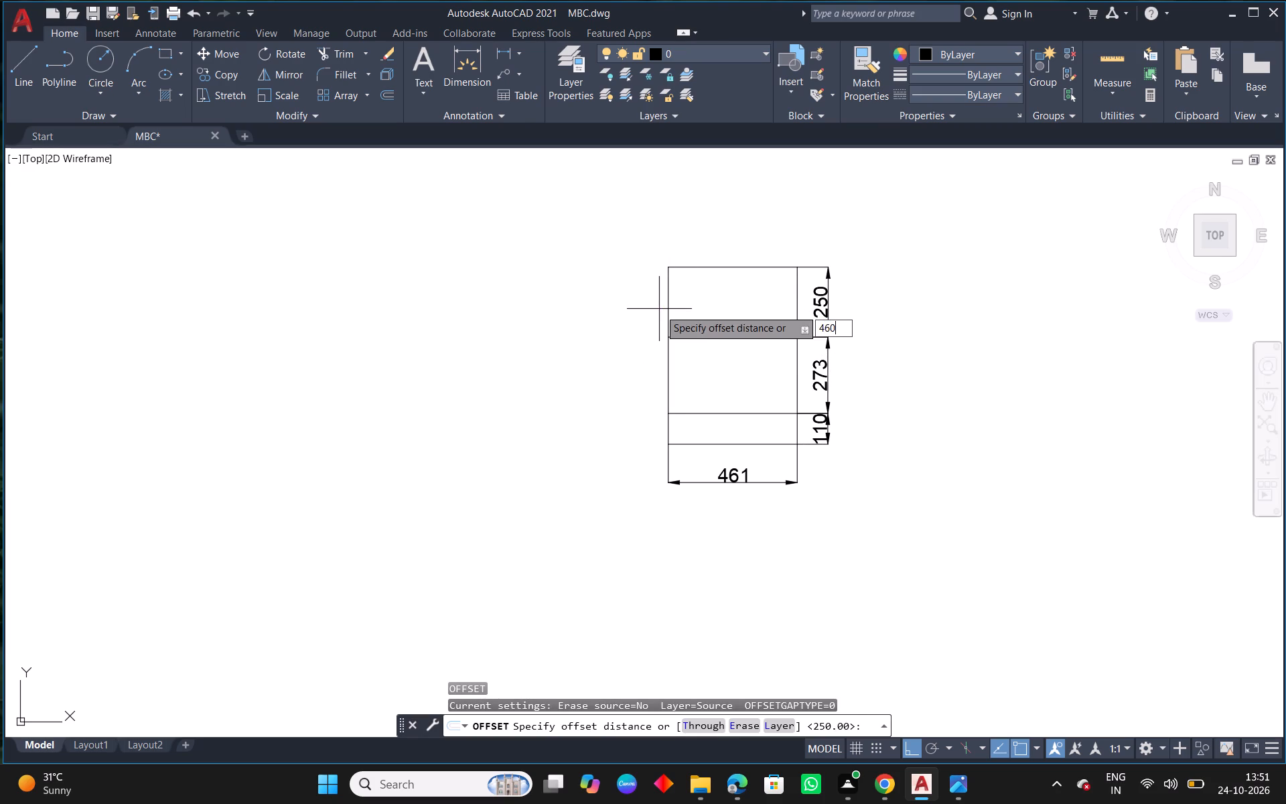
key("Return")
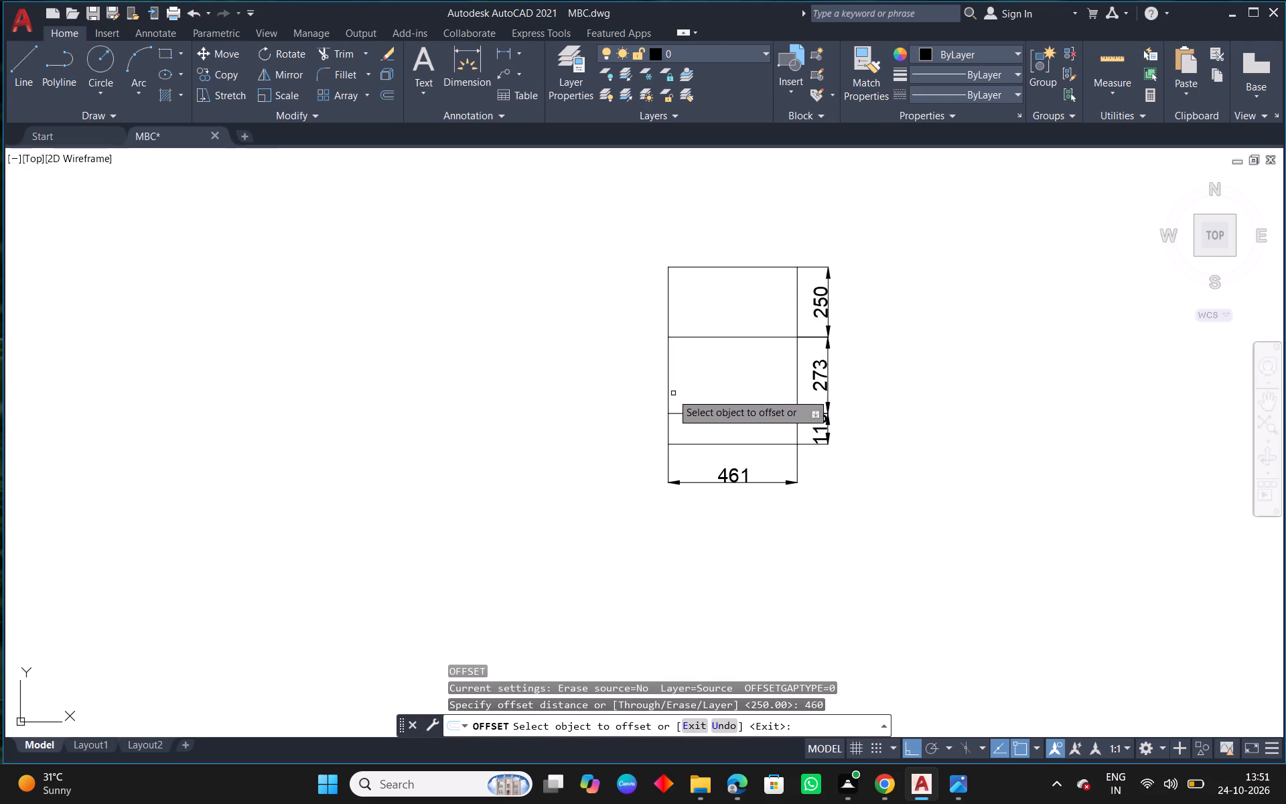
left_click(667, 399)
left_click(599, 409)
key("Escape")
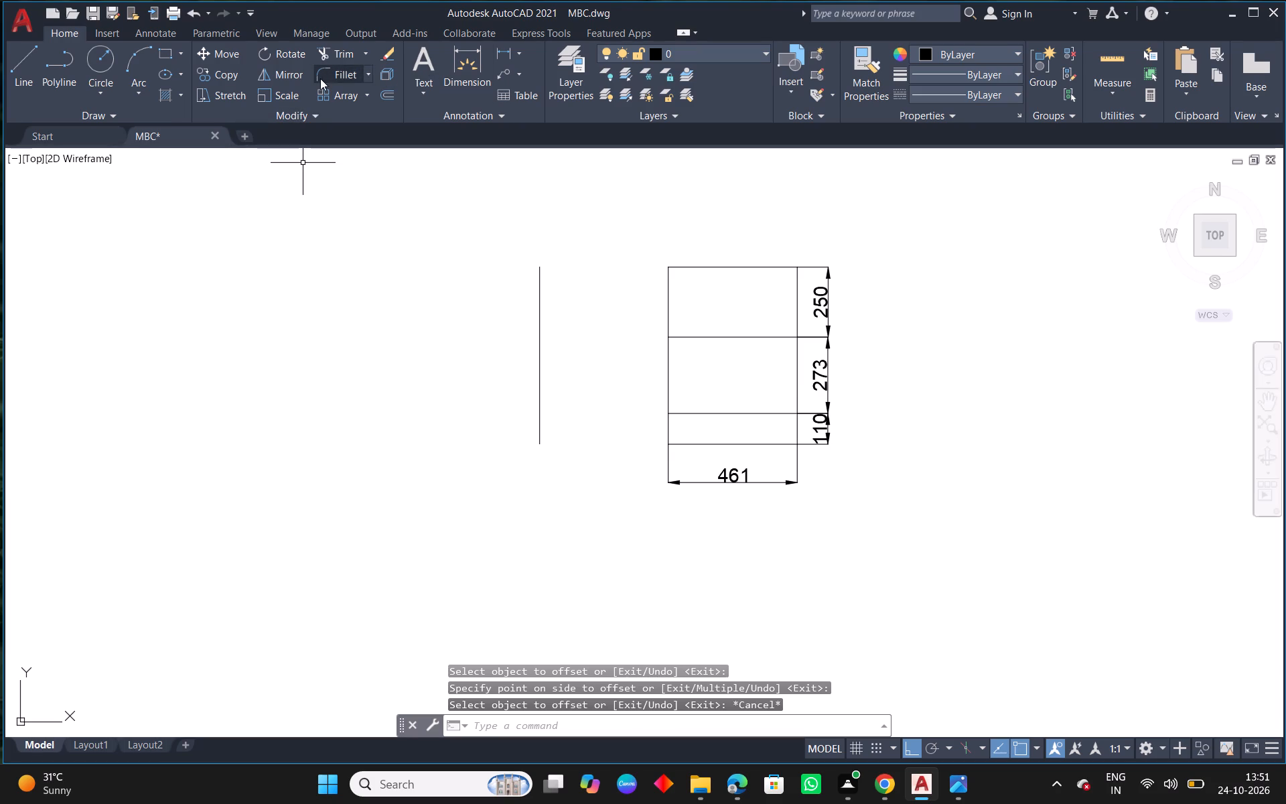
Fillet the skirting's bottom line and the topmost shelf line to the offset line to close the adjacent bay.
left_click(344, 74)
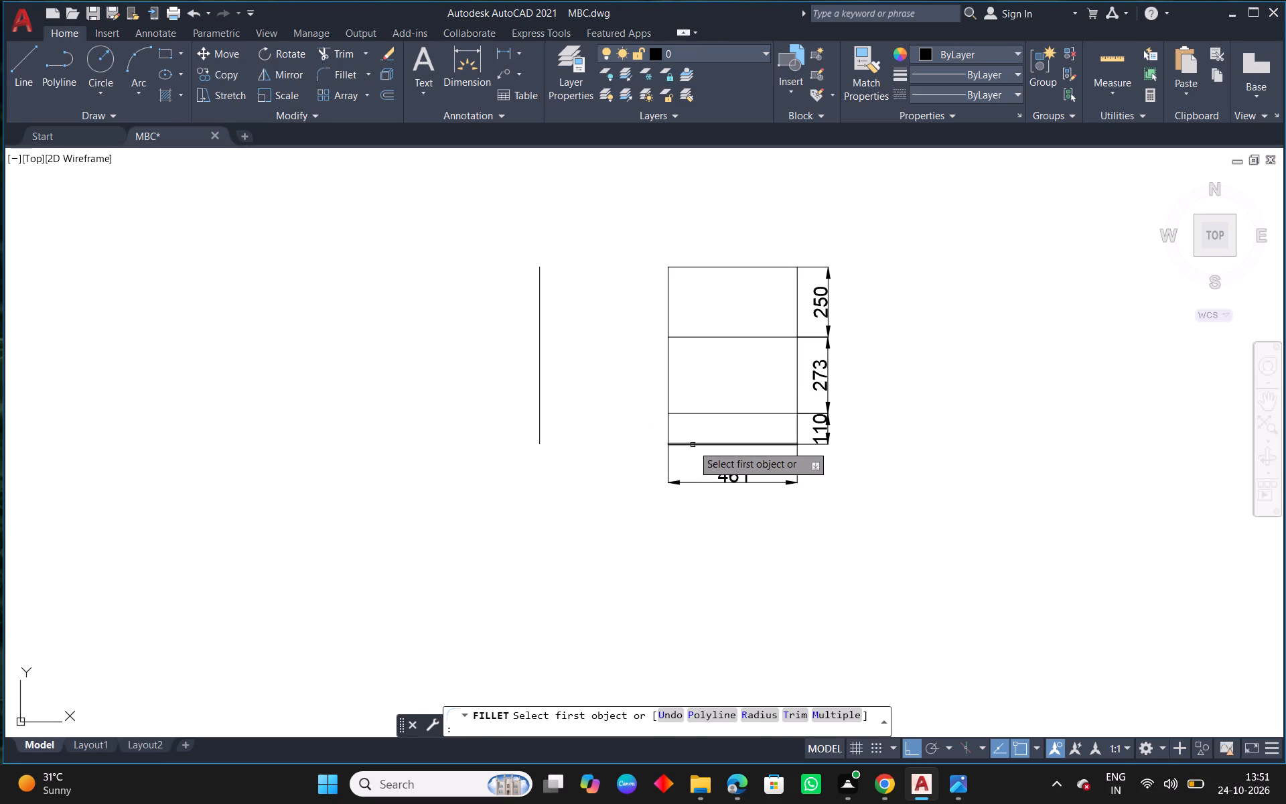
left_click(693, 445)
left_click(542, 427)
right_click(612, 170)
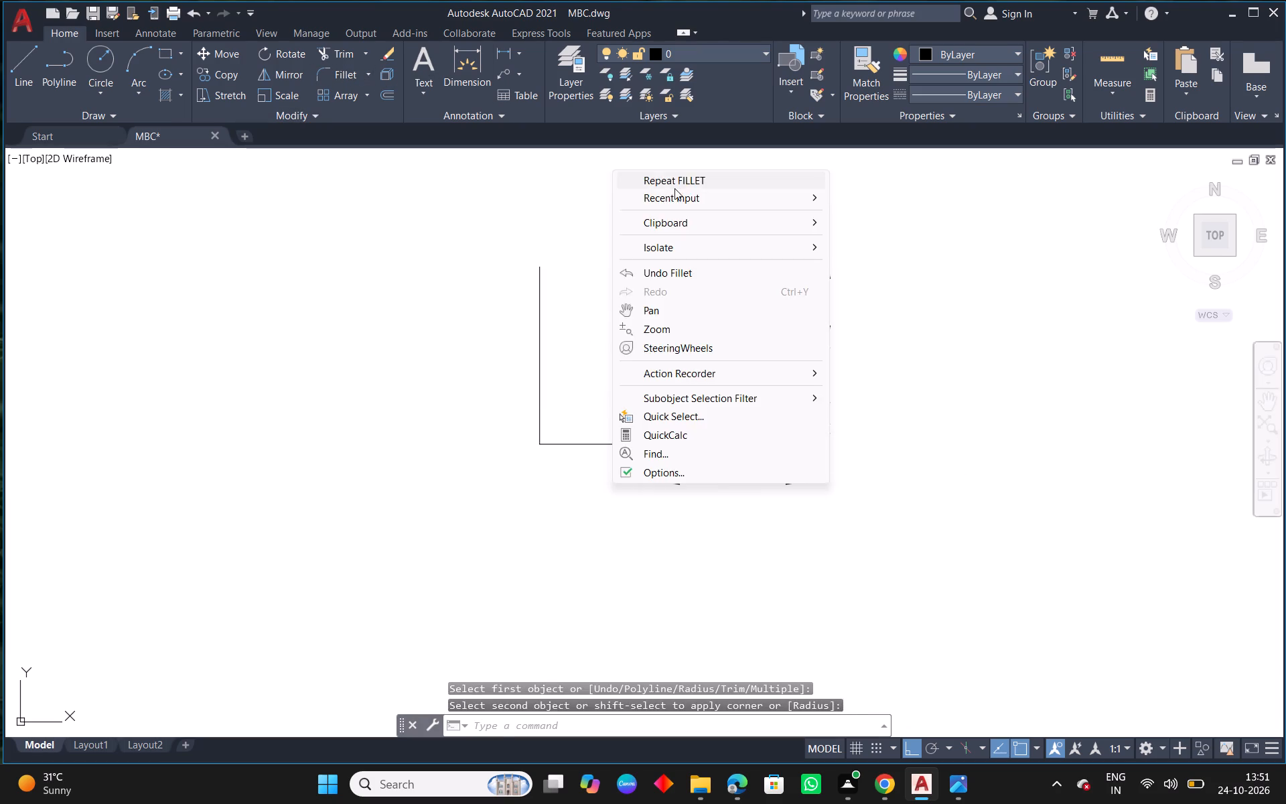
left_click(674, 188)
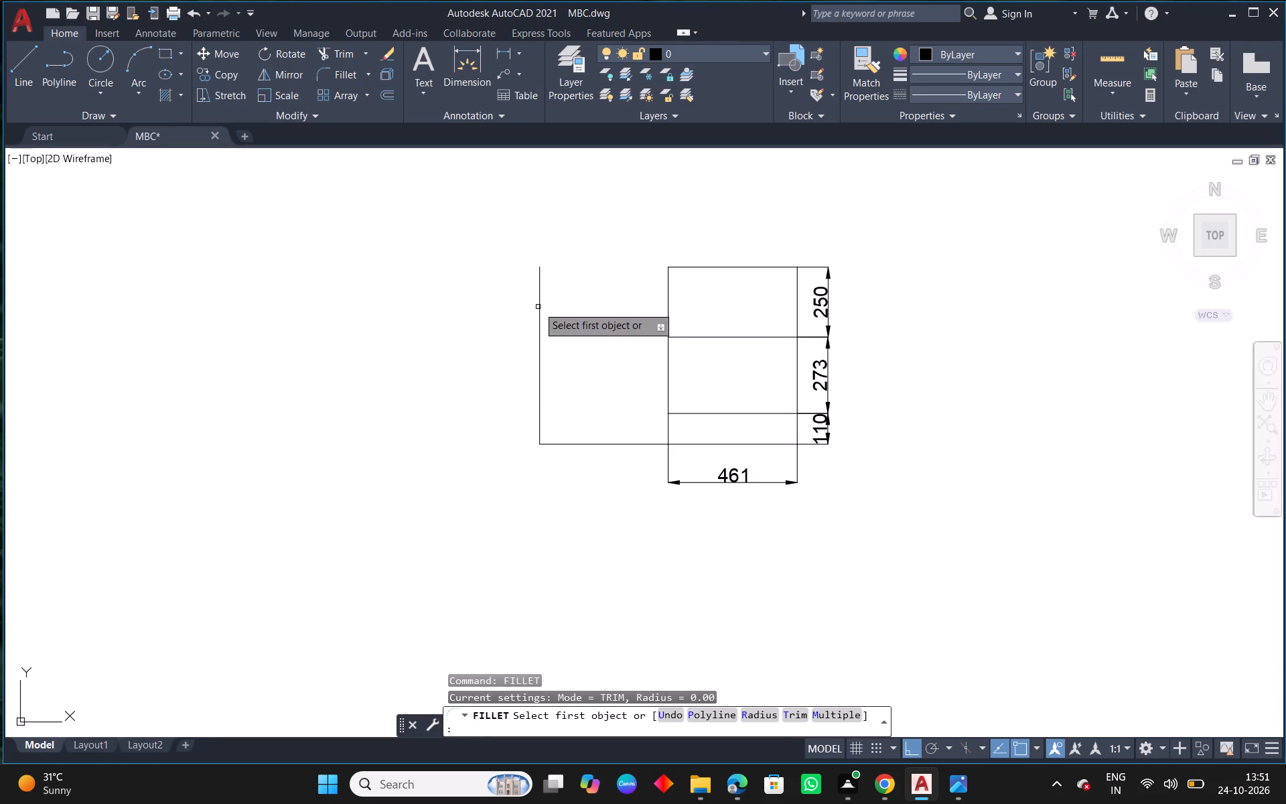
left_click(538, 306)
left_click(697, 265)
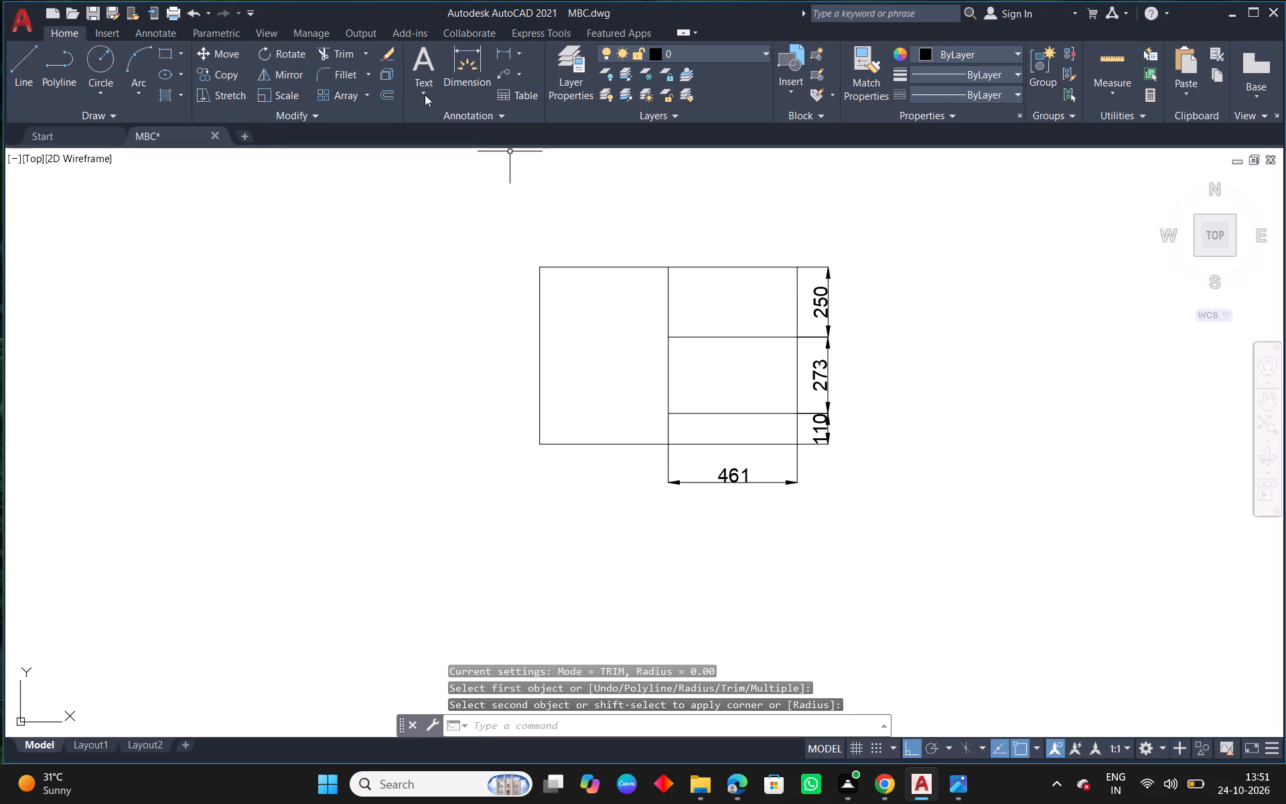
Dimension the adjacent bay's width below the skirting, in line with the existing width dimension.
left_click(476, 70)
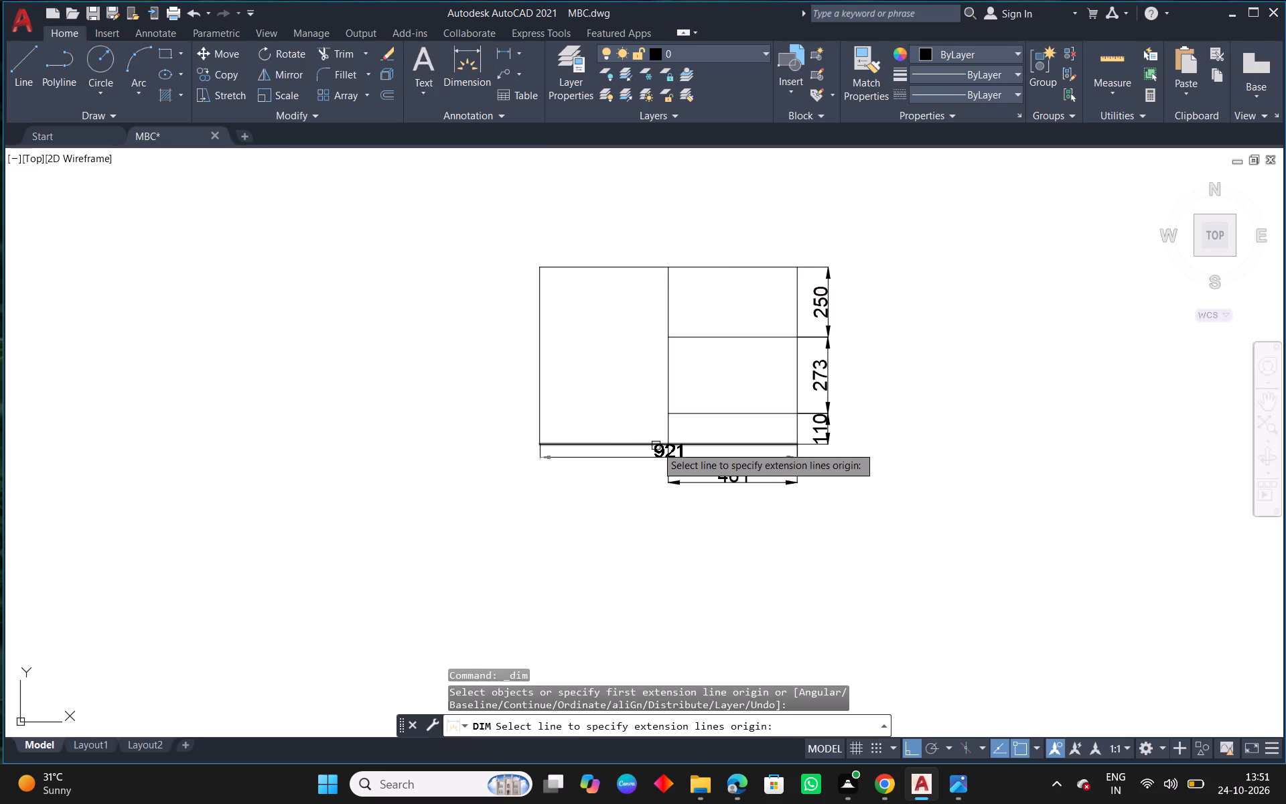
scroll(660, 447, "up", 2)
left_click(683, 438)
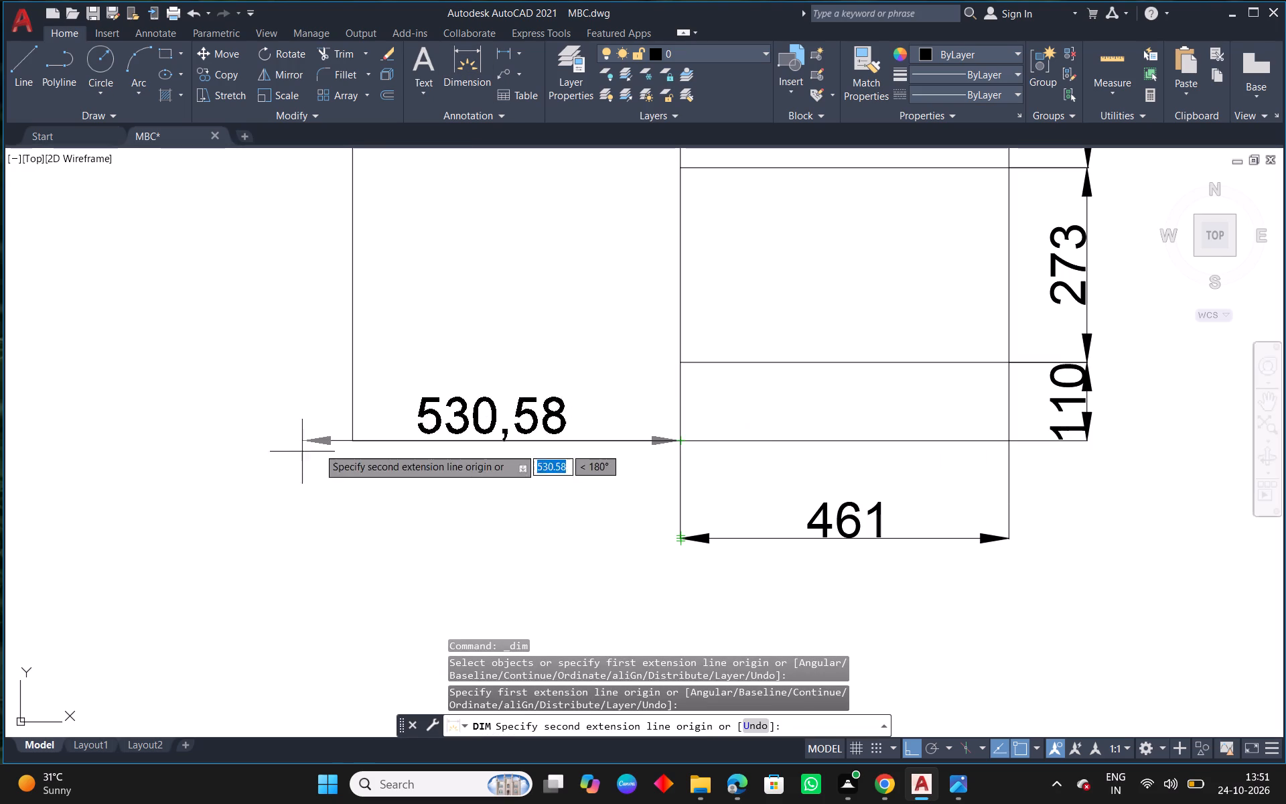
left_click(350, 440)
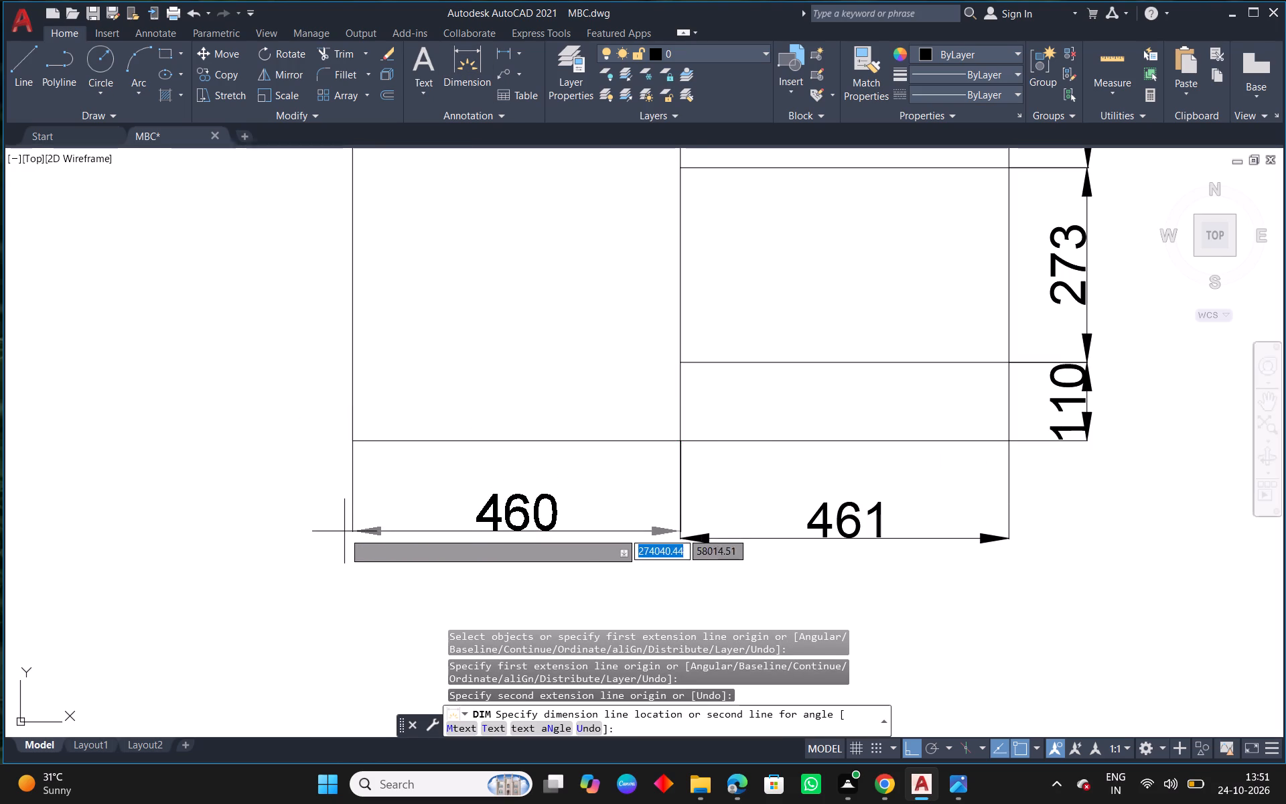
left_click(344, 537)
key("Escape")
scroll(552, 472, "down", 6)
middle_click_drag(549, 568, 764, 452)
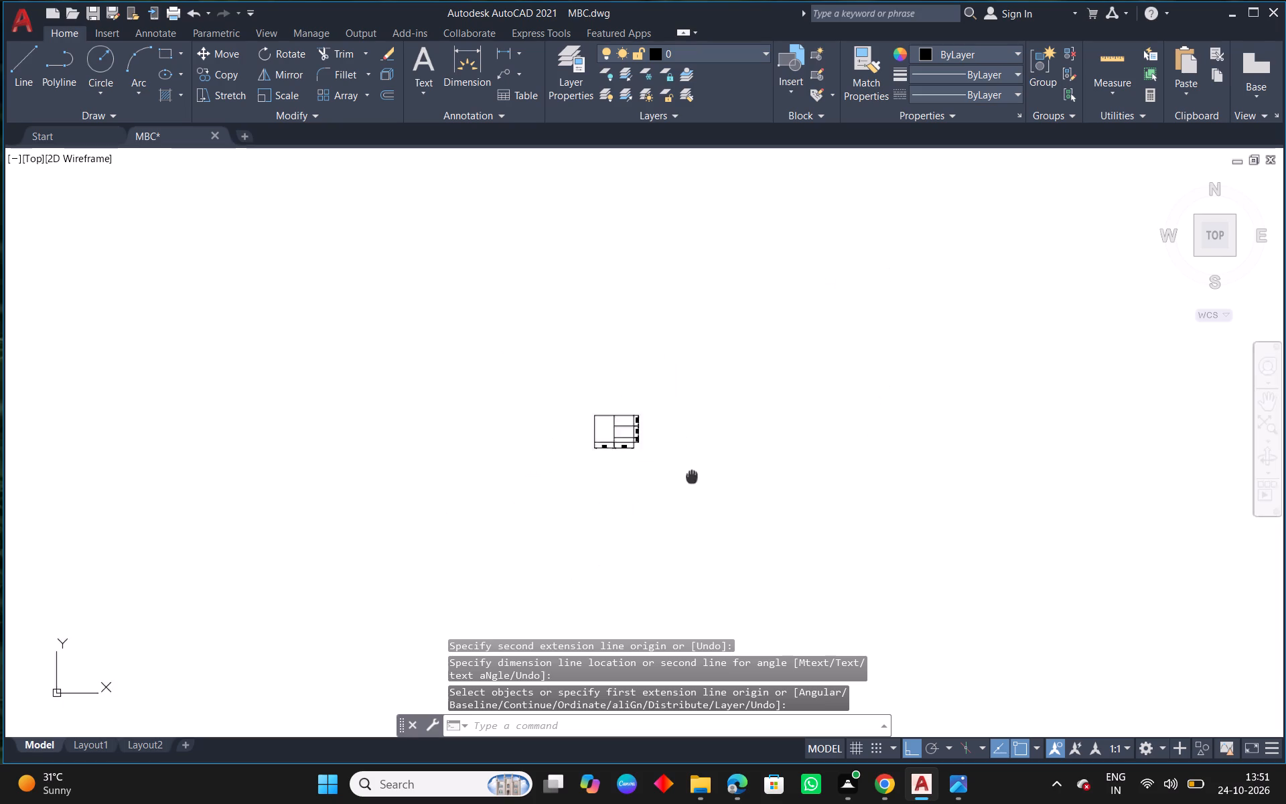
Check the reference inner view and offset the 460 bay's left side line outward to the left by 477.
middle_click_drag(764, 452, 871, 415)
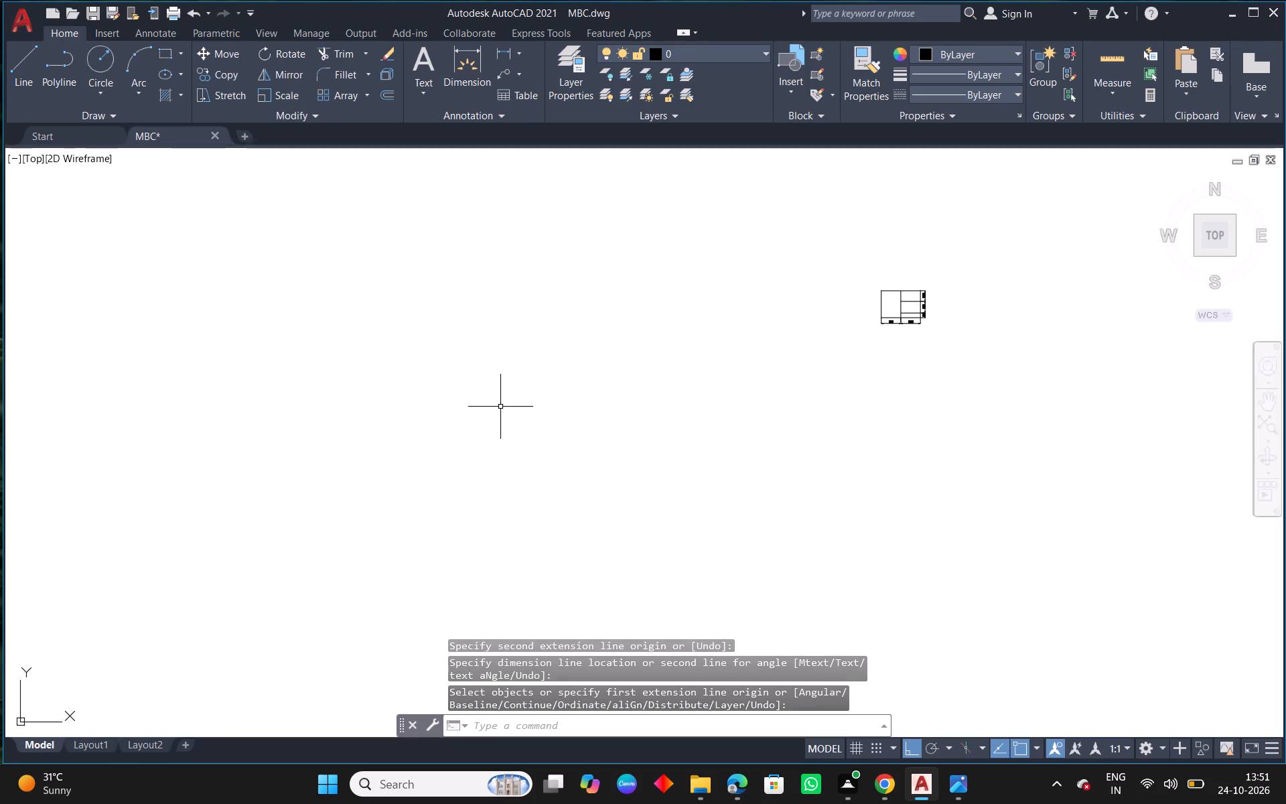
scroll(545, 441, "down", 3)
middle_click_drag(422, 462, 763, 427)
scroll(1116, 408, "up", 2)
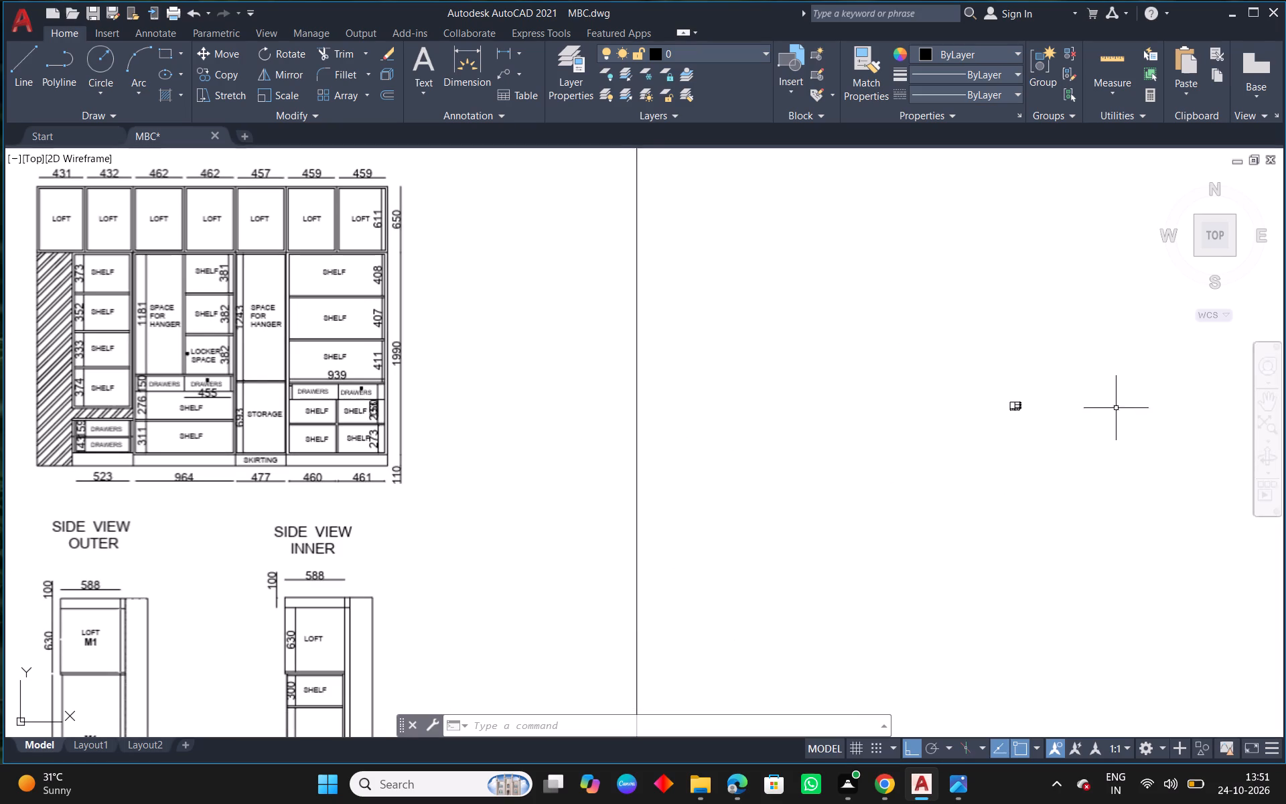
scroll(1117, 408, "up", 1)
scroll(798, 415, "up", 3)
scroll(1025, 411, "up", 3)
middle_click_drag(741, 369, 691, 500)
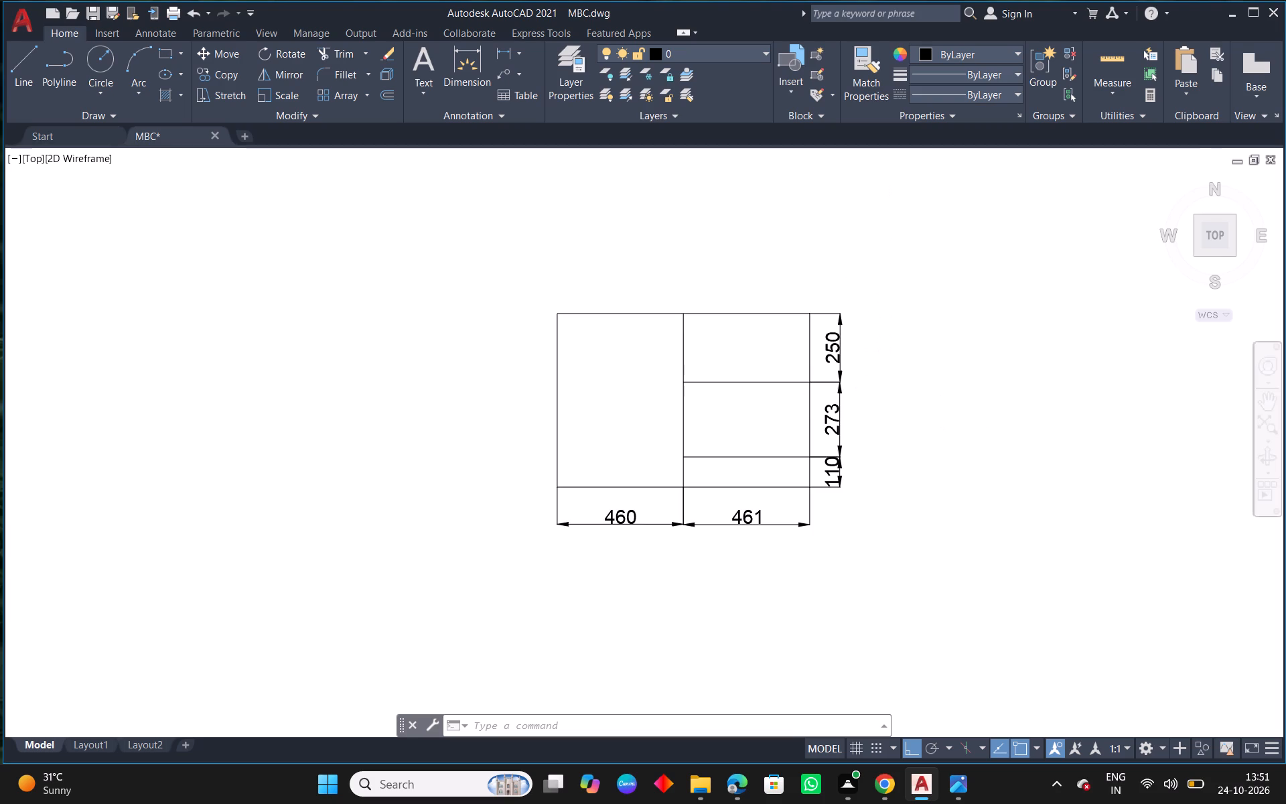
type("O")
key("space")
type("477")
key("Return")
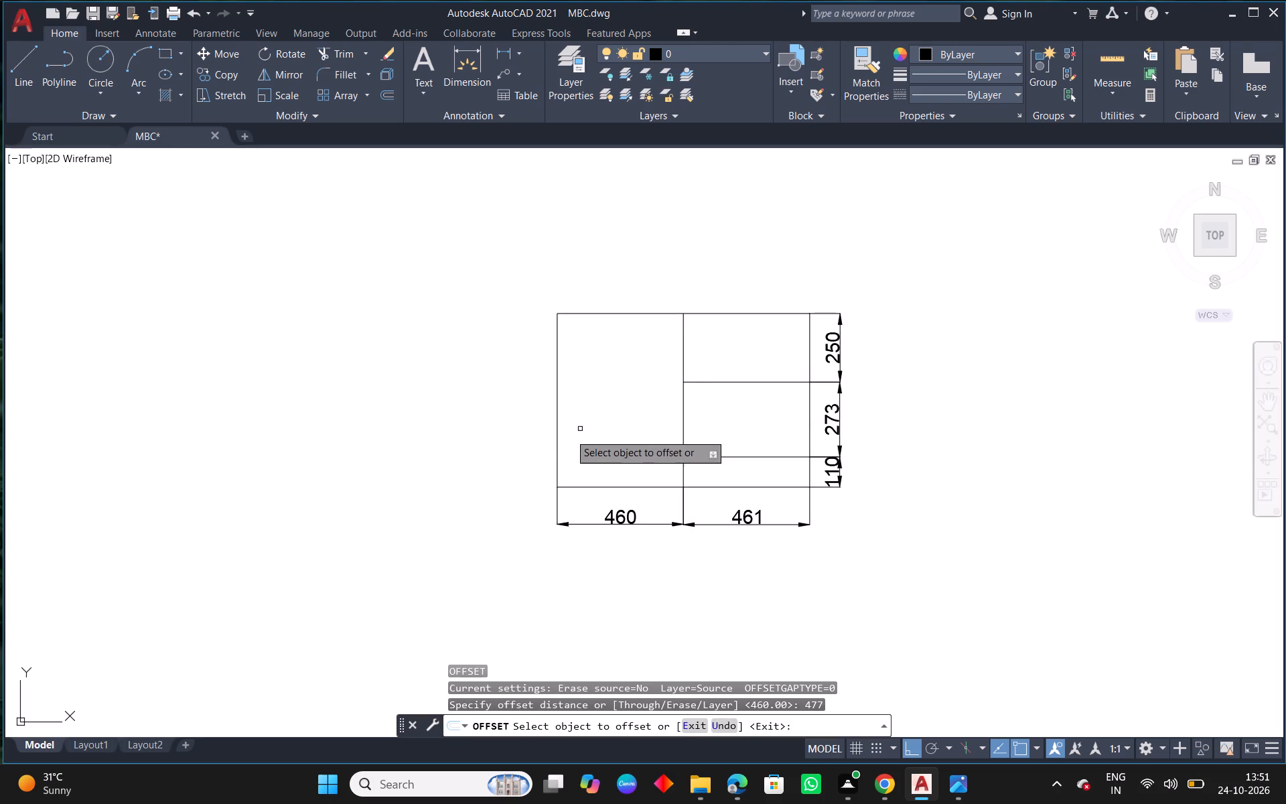
left_click(556, 448)
left_click(464, 448)
right_click(311, 356)
left_click(388, 364)
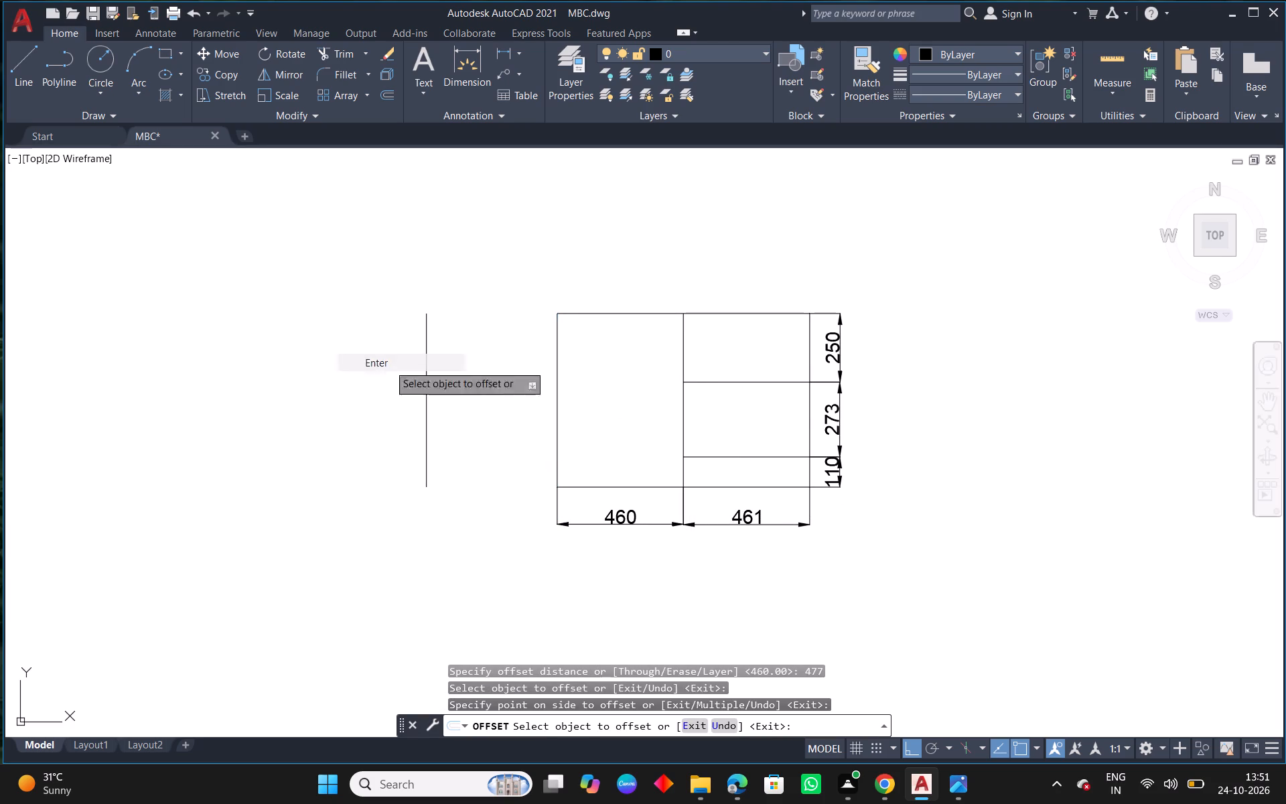
Dimension the new bay's width below the skirting, in line with the 460 and 461 dimensions.
left_click(476, 74)
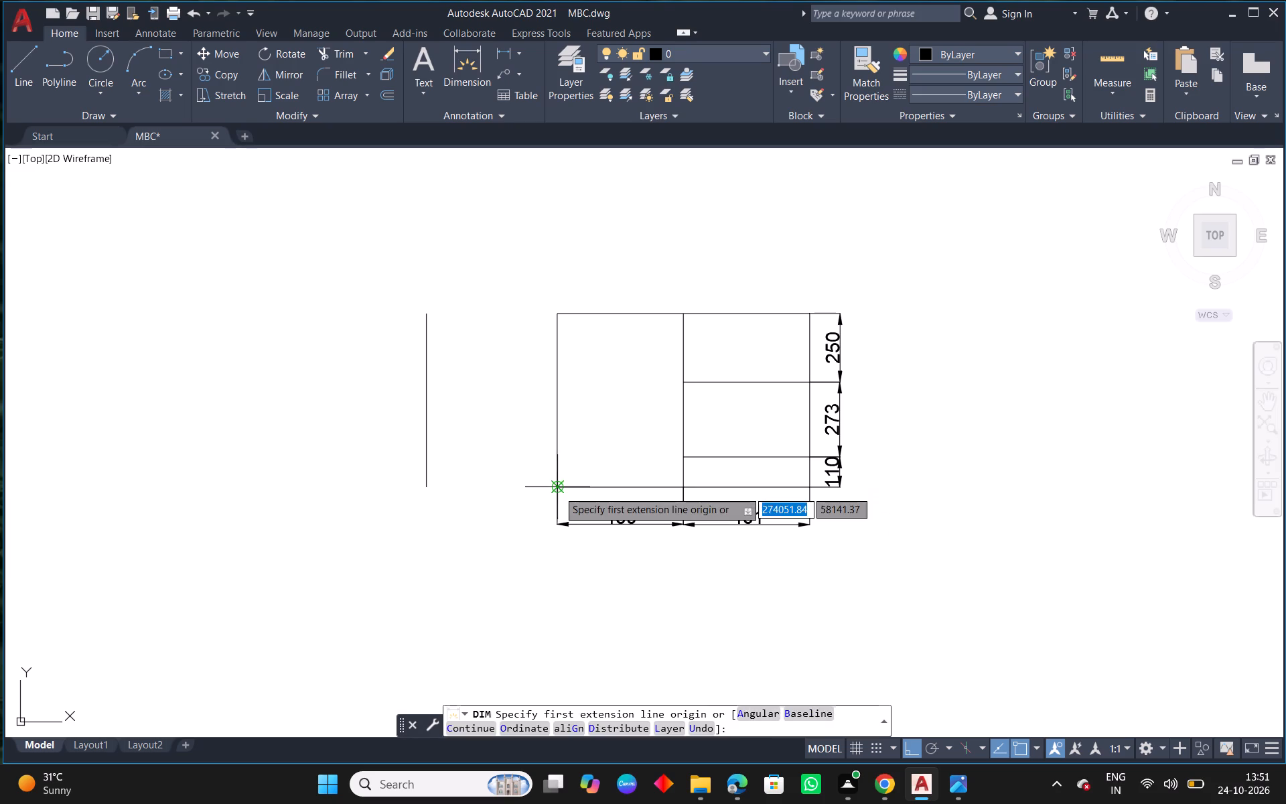
left_click(558, 490)
left_click(428, 488)
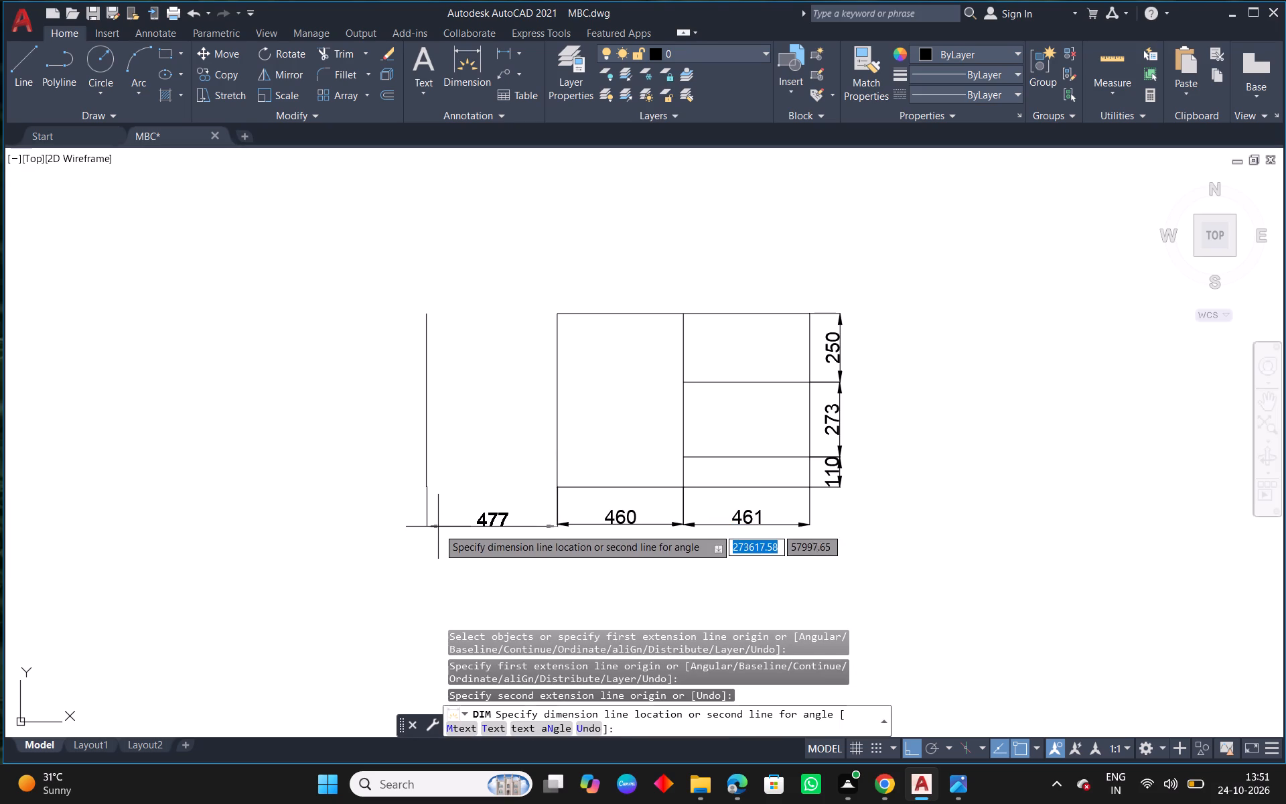
left_click(441, 525)
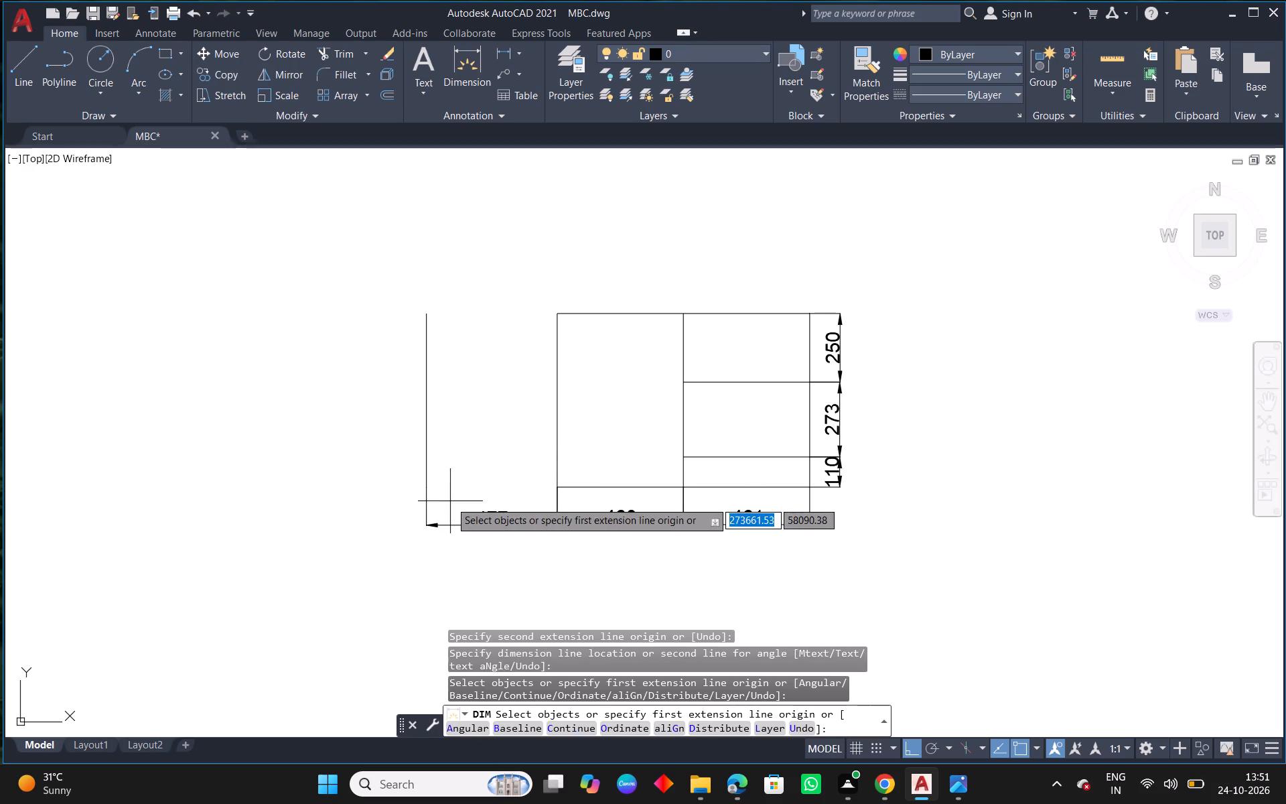
right_click(472, 421)
left_click(528, 427)
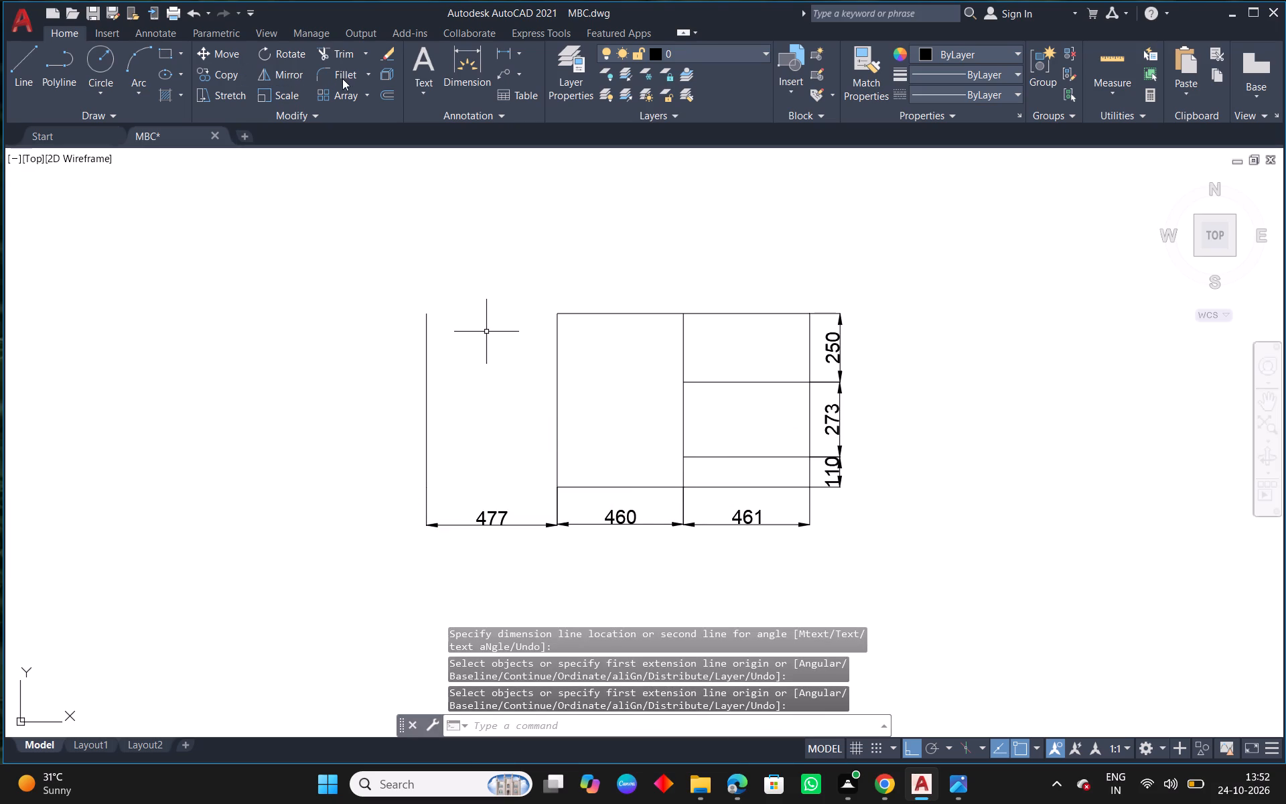
Fillet the skirting's bottom line and the topmost shelf line to the new offset line to close the 477 bay.
left_click(342, 78)
left_click(610, 485)
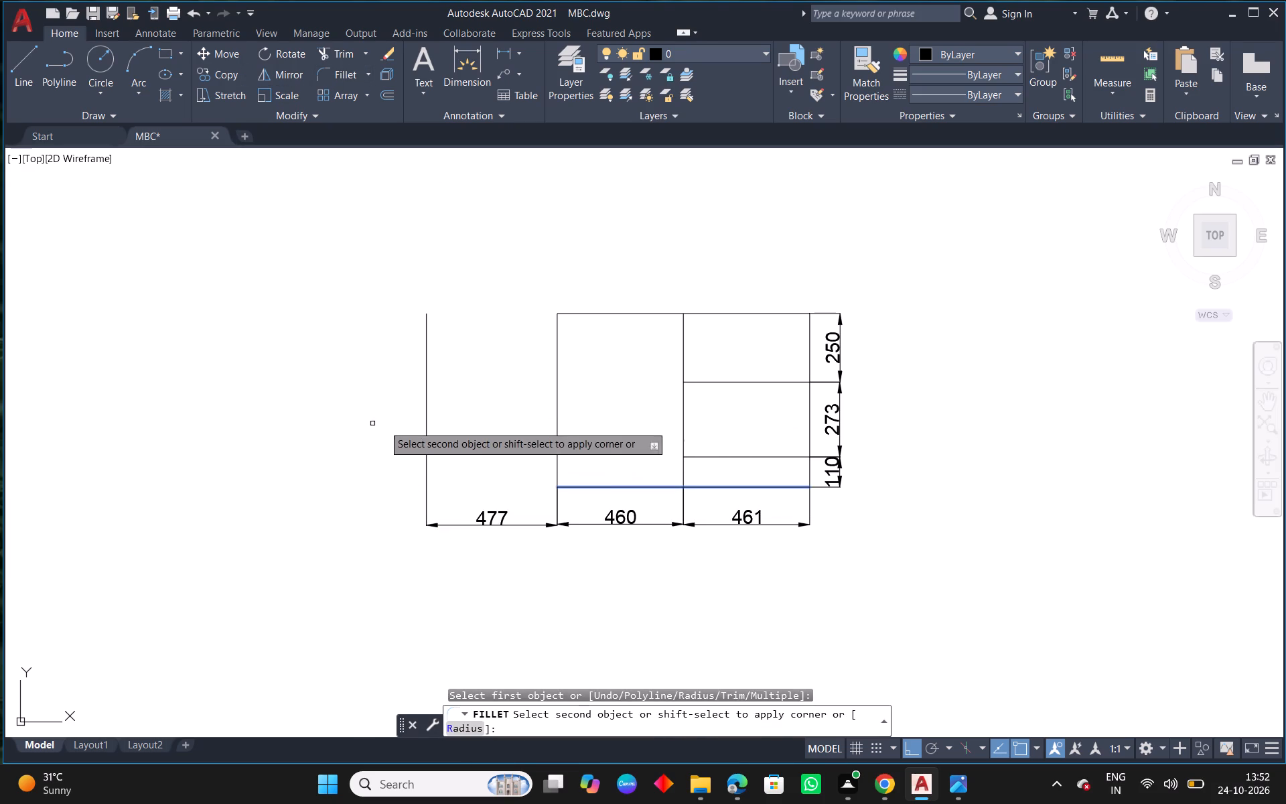
left_click(431, 436)
left_click(429, 442)
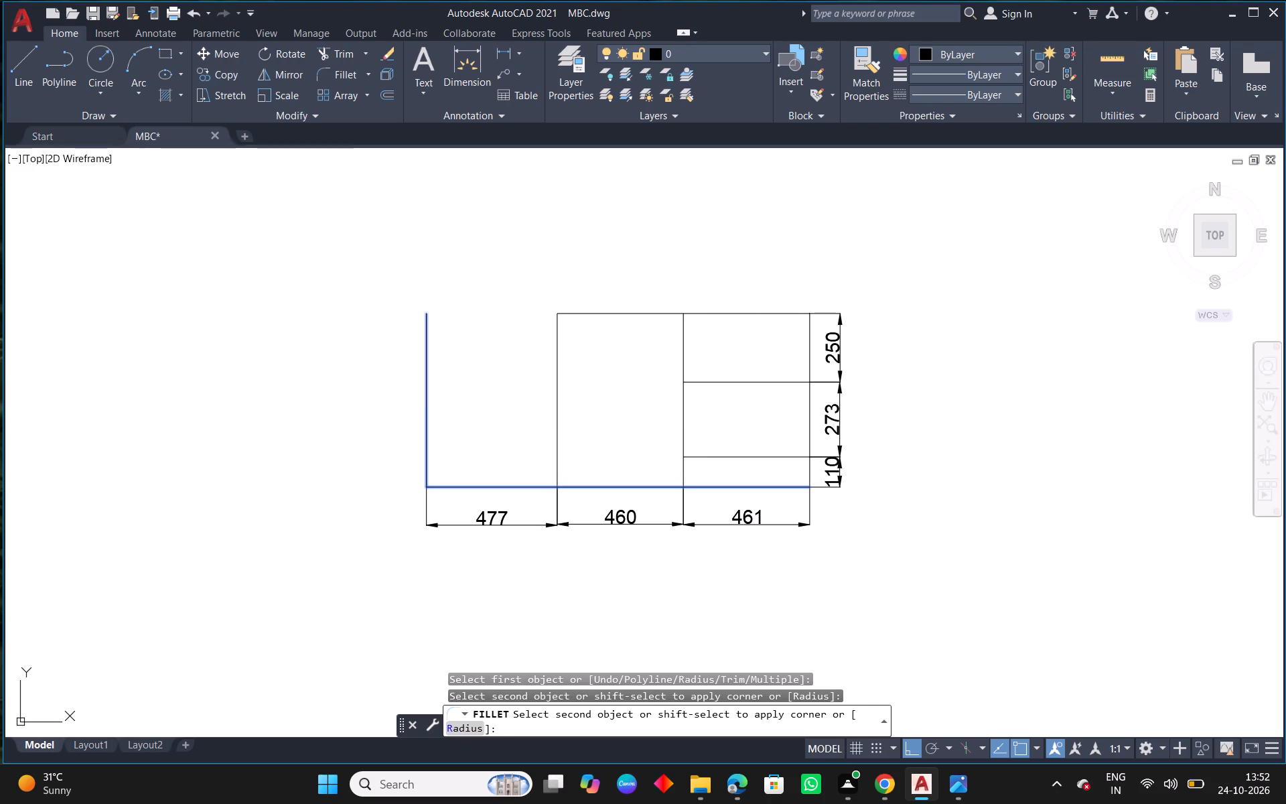
right_click(484, 270)
left_click(566, 279)
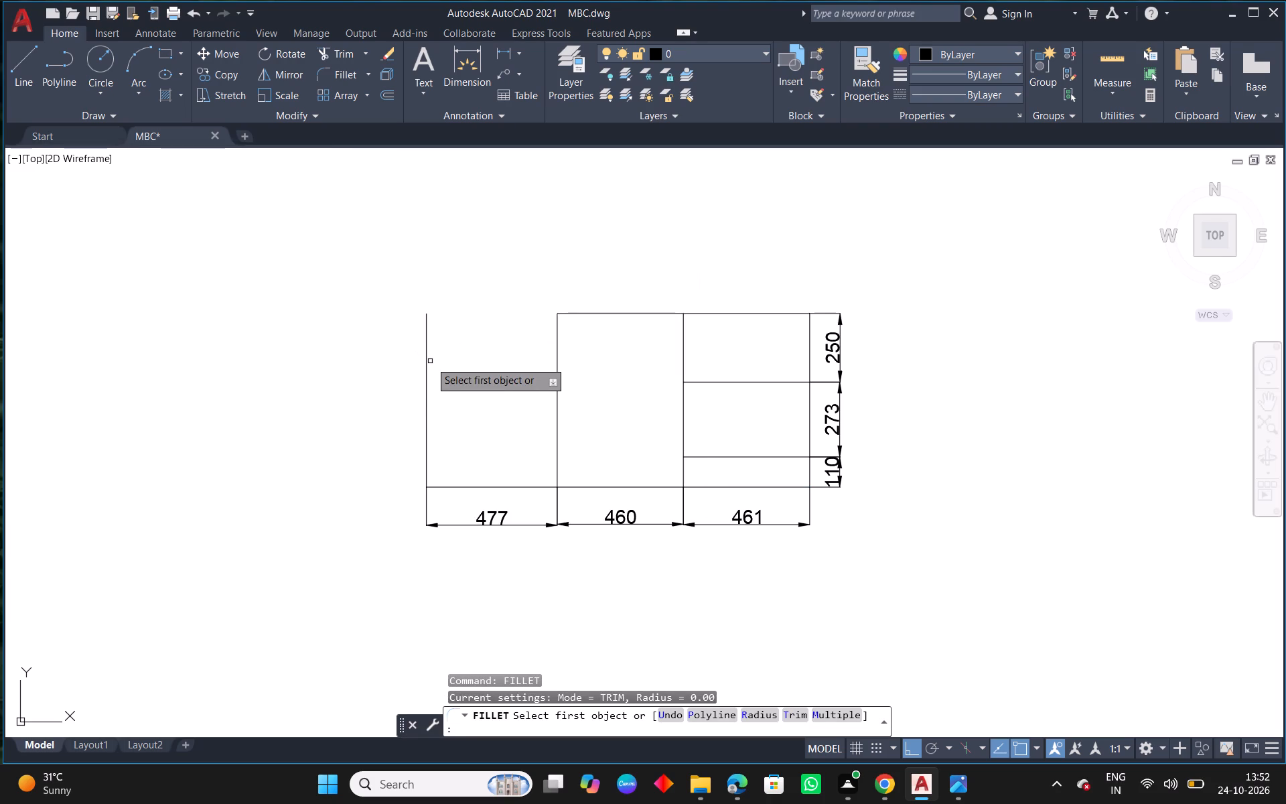
left_click(429, 367)
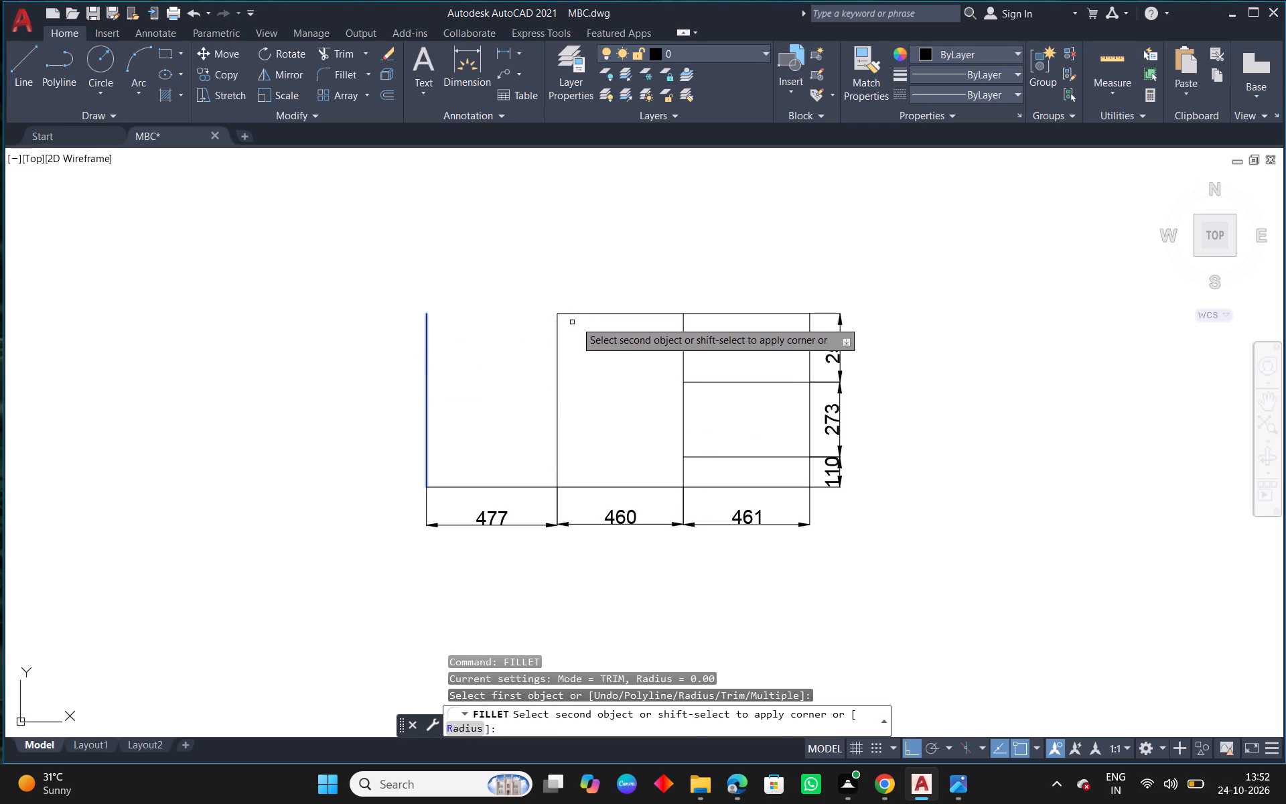
left_click(587, 315)
Check the reference's next bay width and offset the 477 bay's left side line outward to the left by 964.
scroll(590, 406, "down", 1)
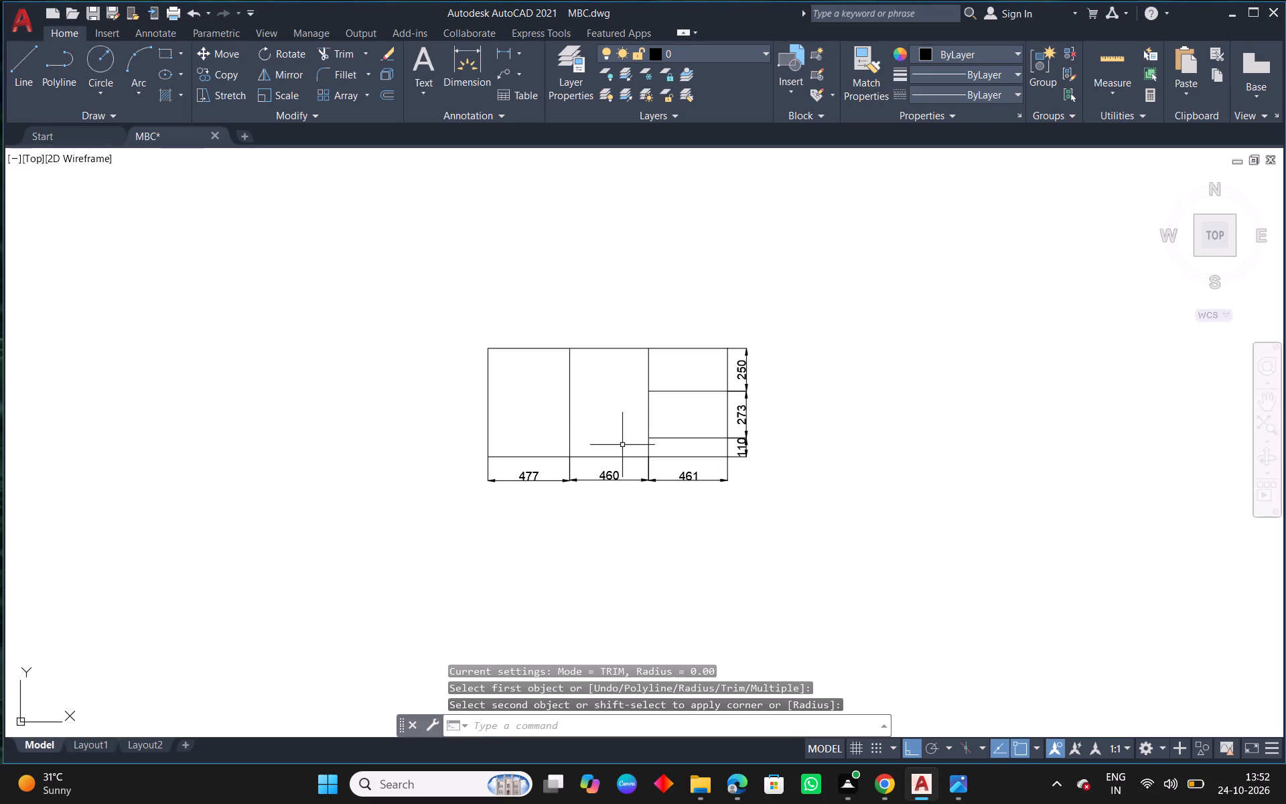
scroll(428, 433, "down", 3)
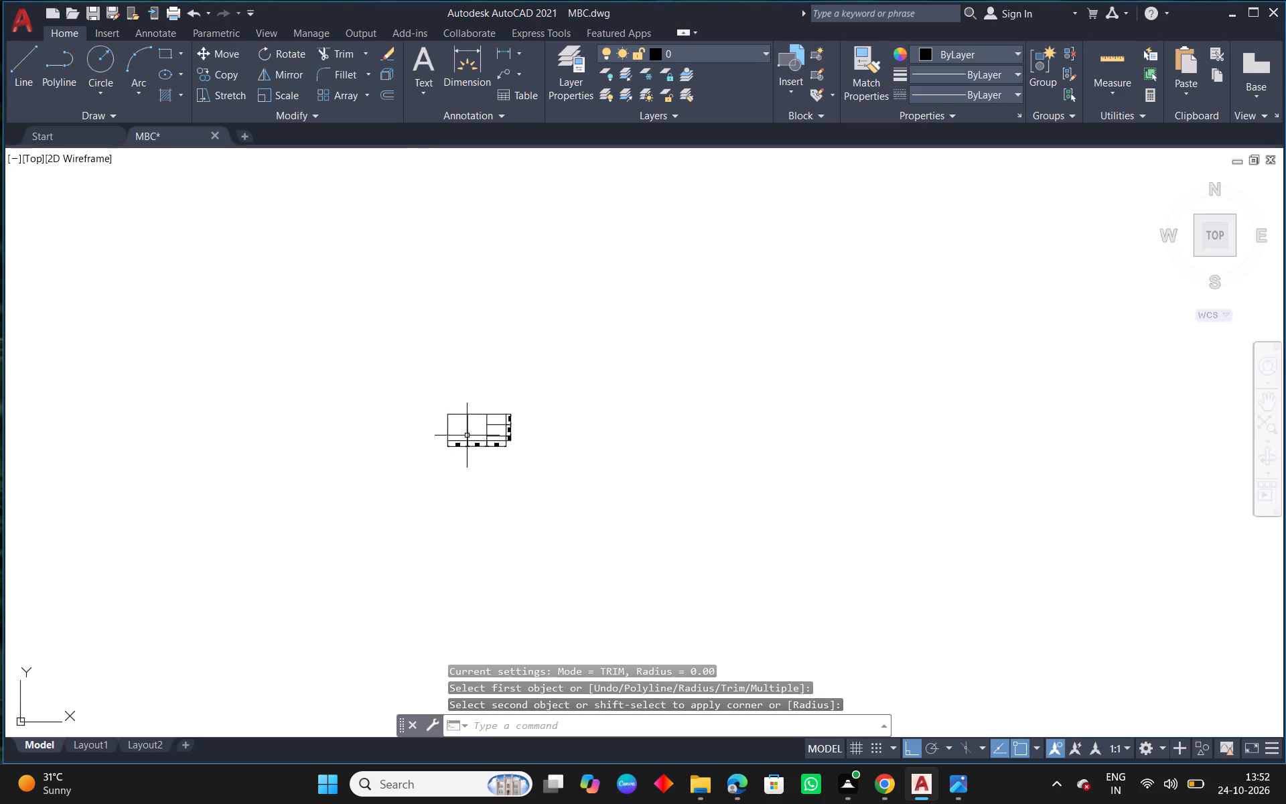
middle_click_drag(599, 446, 971, 375)
scroll(568, 415, "down", 3)
middle_click_drag(369, 503, 946, 477)
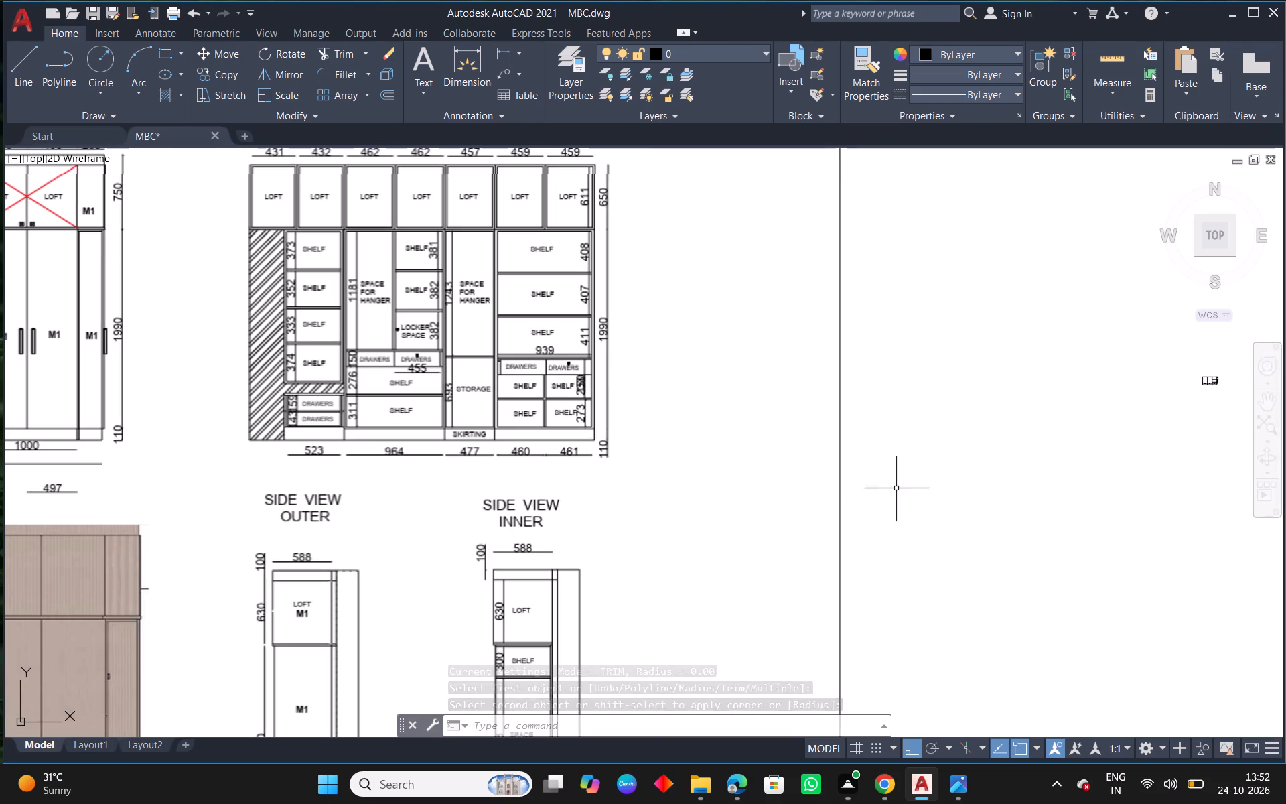
middle_click_drag(1074, 510, 319, 556)
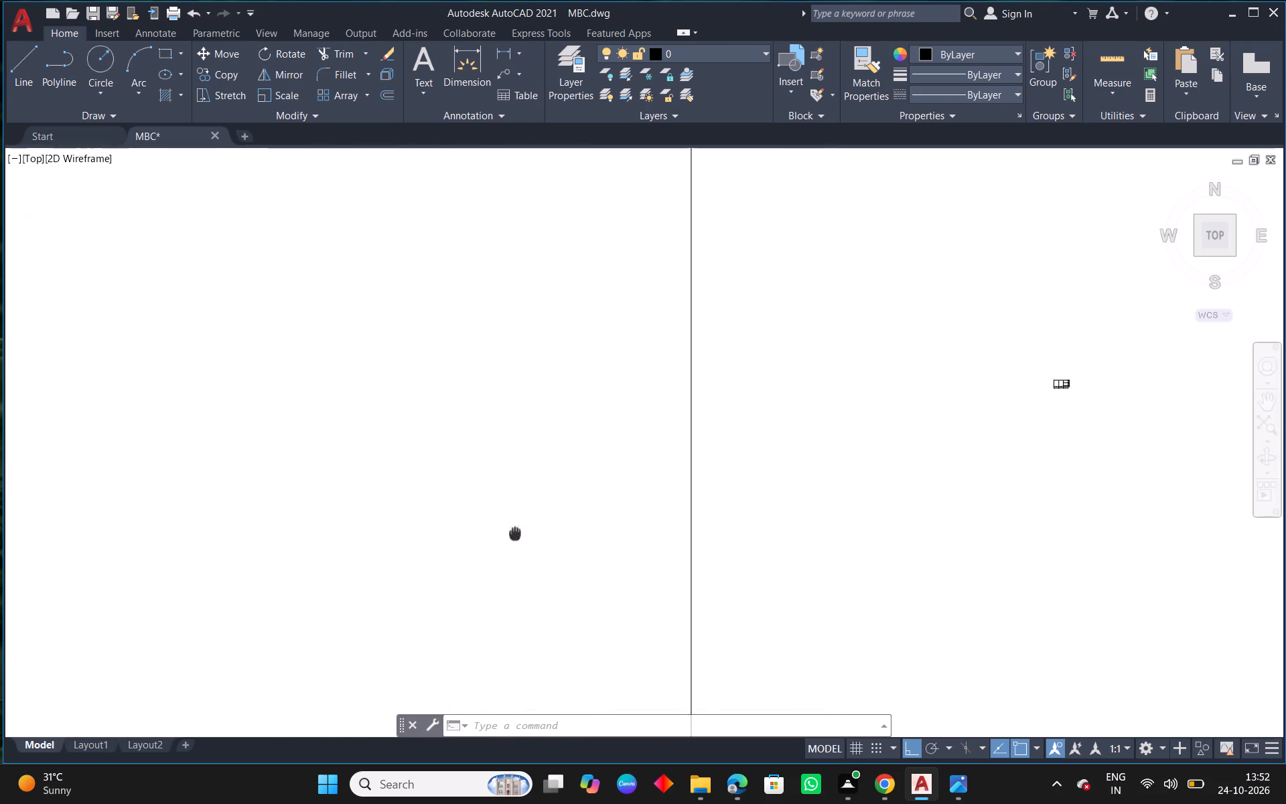
middle_click_drag(319, 556, 311, 557)
scroll(477, 450, "up", 7)
middle_click_drag(427, 413, 559, 575)
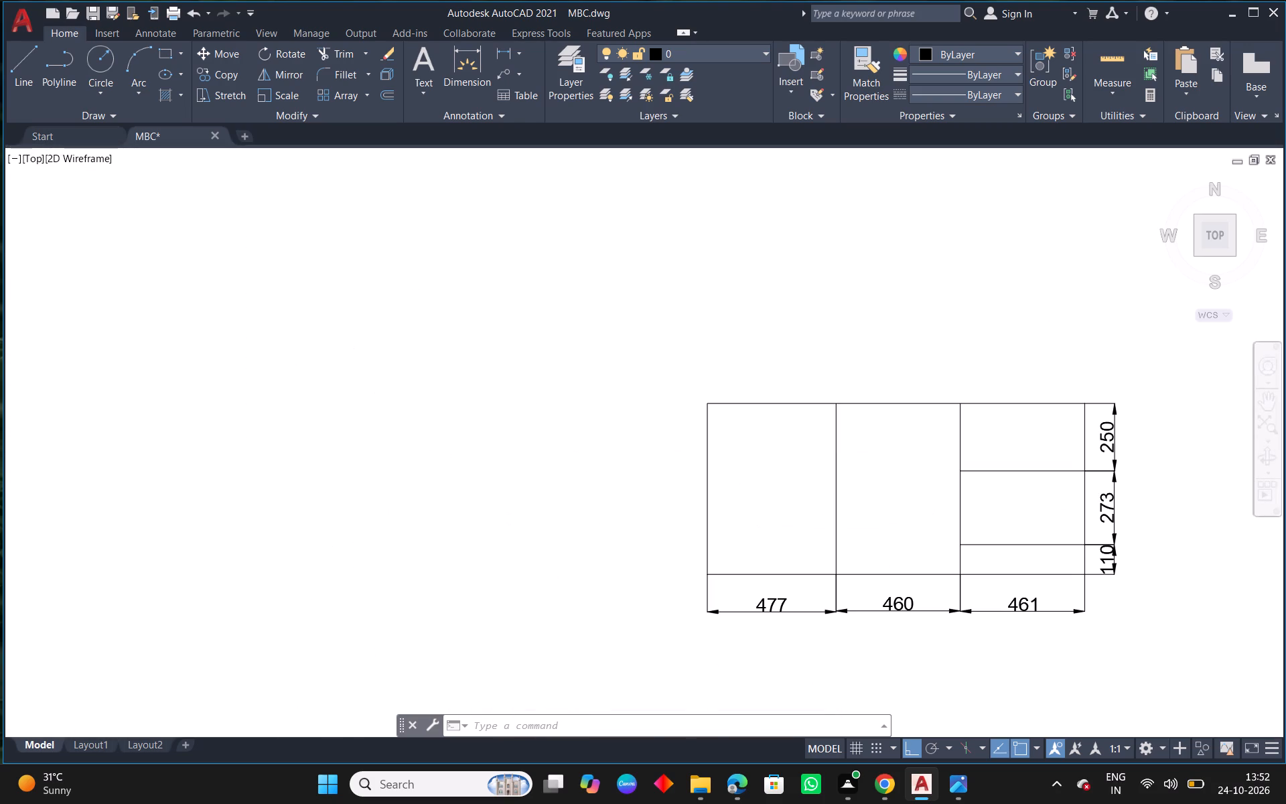
type("O 964")
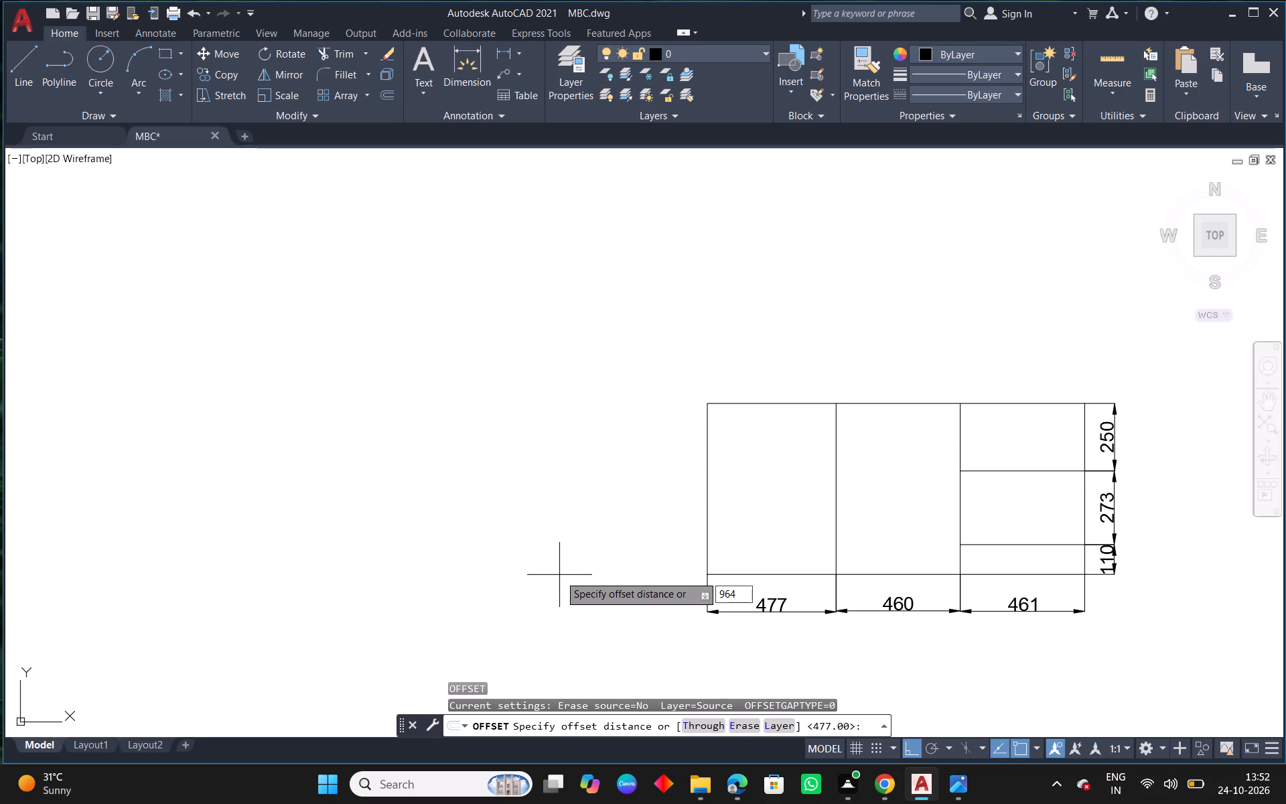
key("Return")
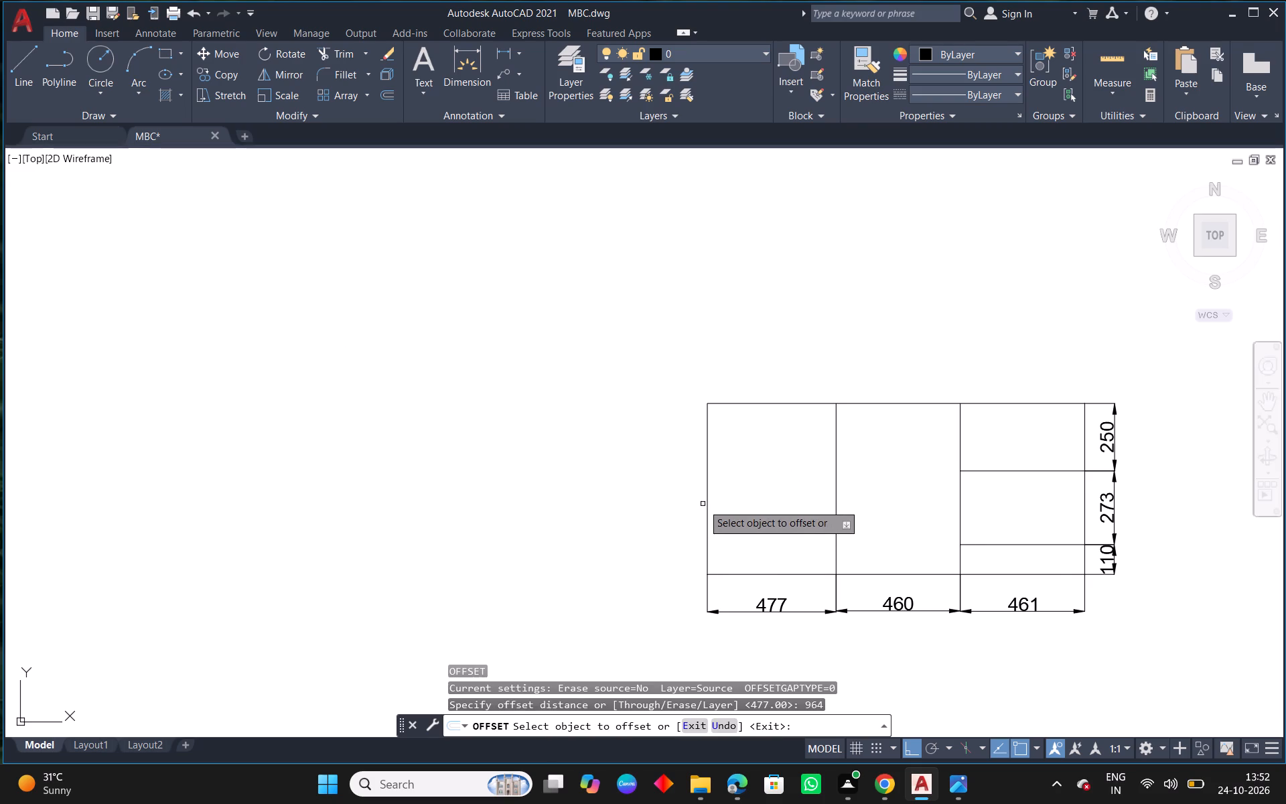
left_click(707, 514)
left_click(589, 533)
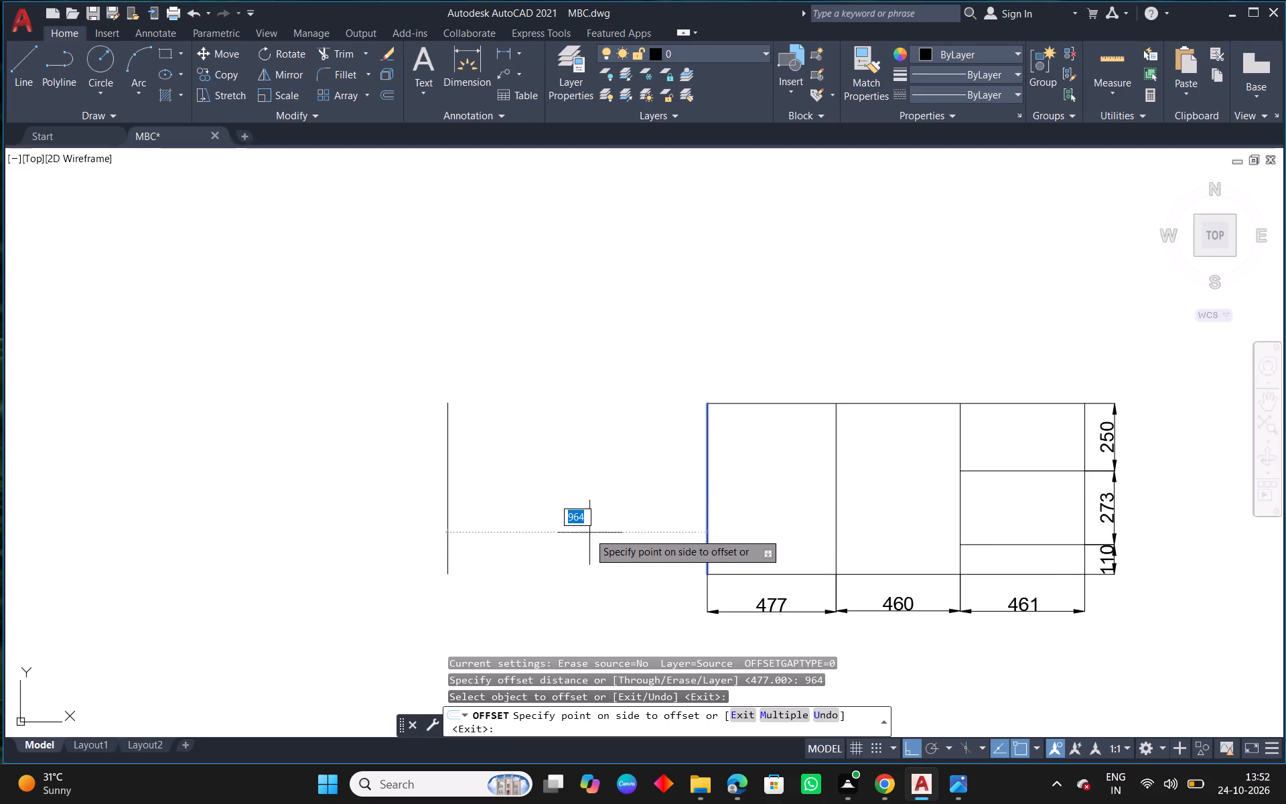
left_click(498, 439)
right_click(498, 435)
left_click(550, 450)
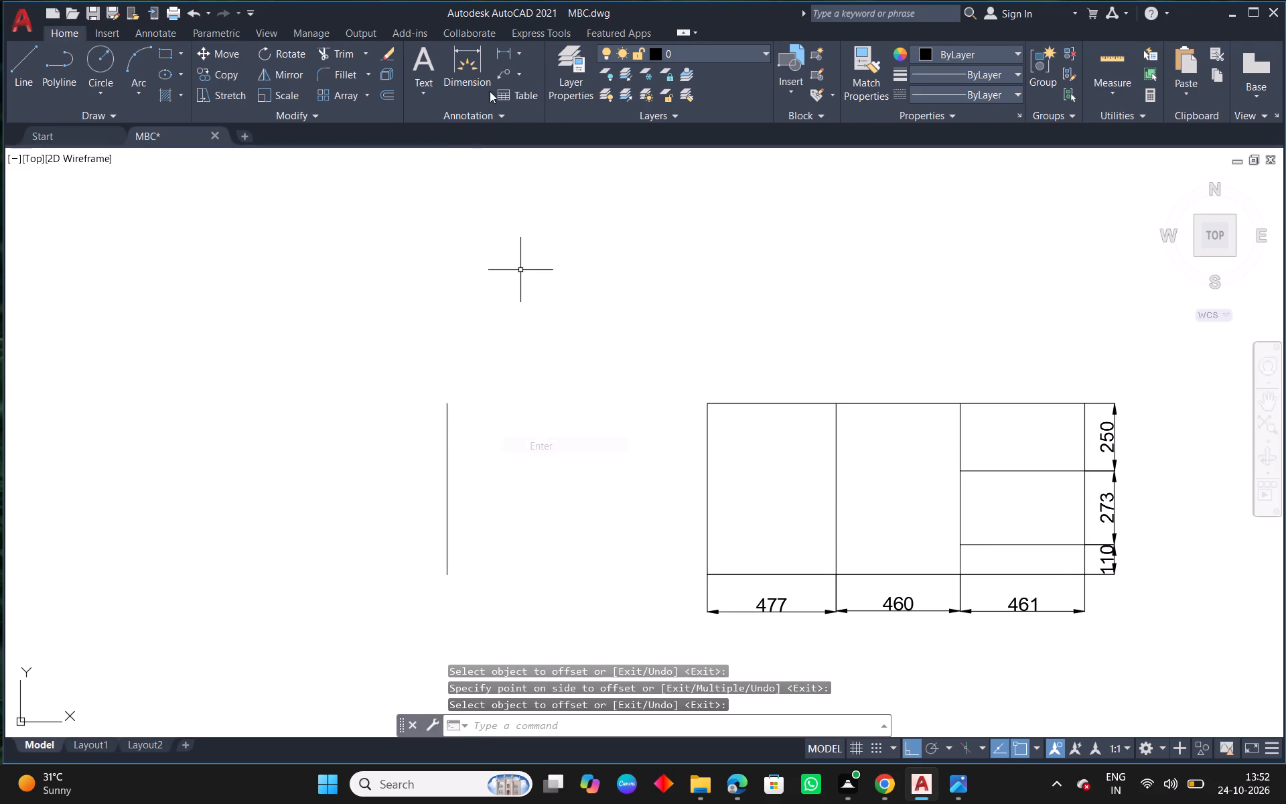
Dimension the width between the 477 bay and the new offset line, in line with the existing width dimensions.
left_click(486, 75)
left_click(707, 570)
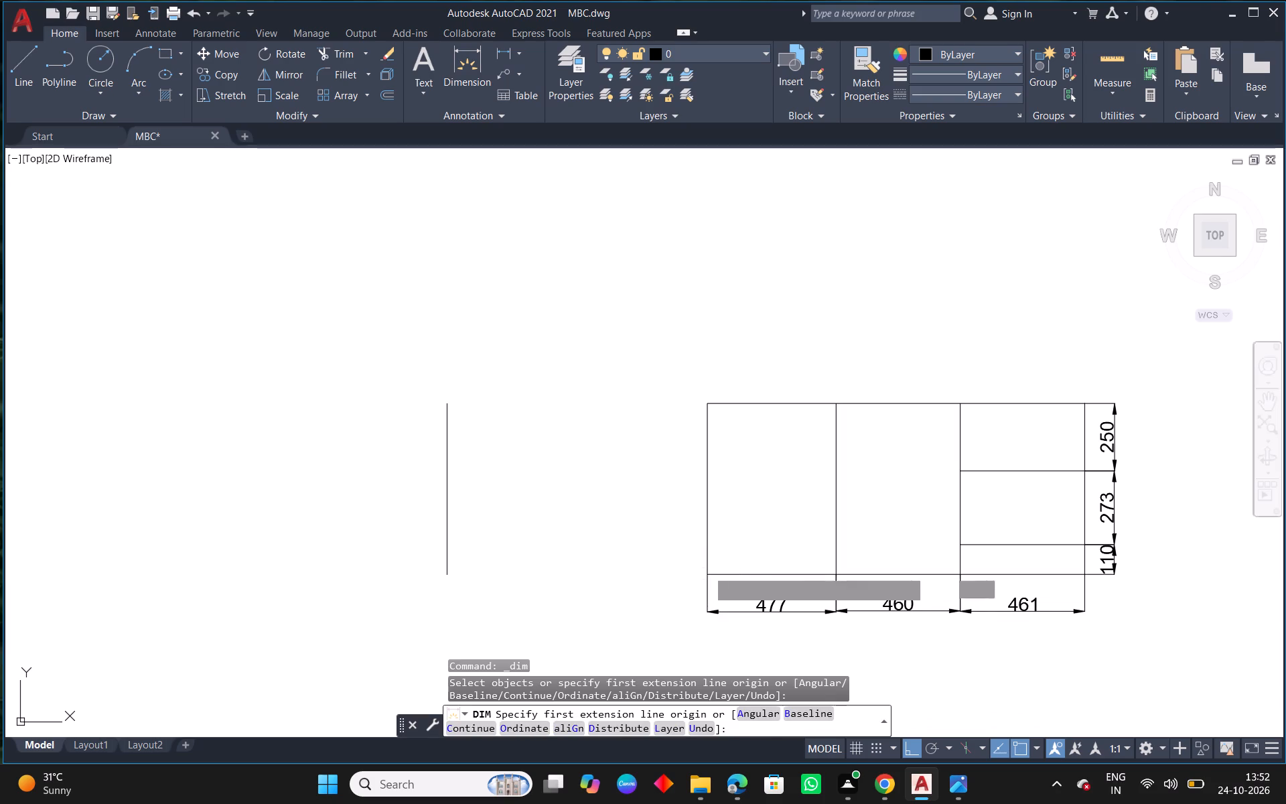
left_click(443, 577)
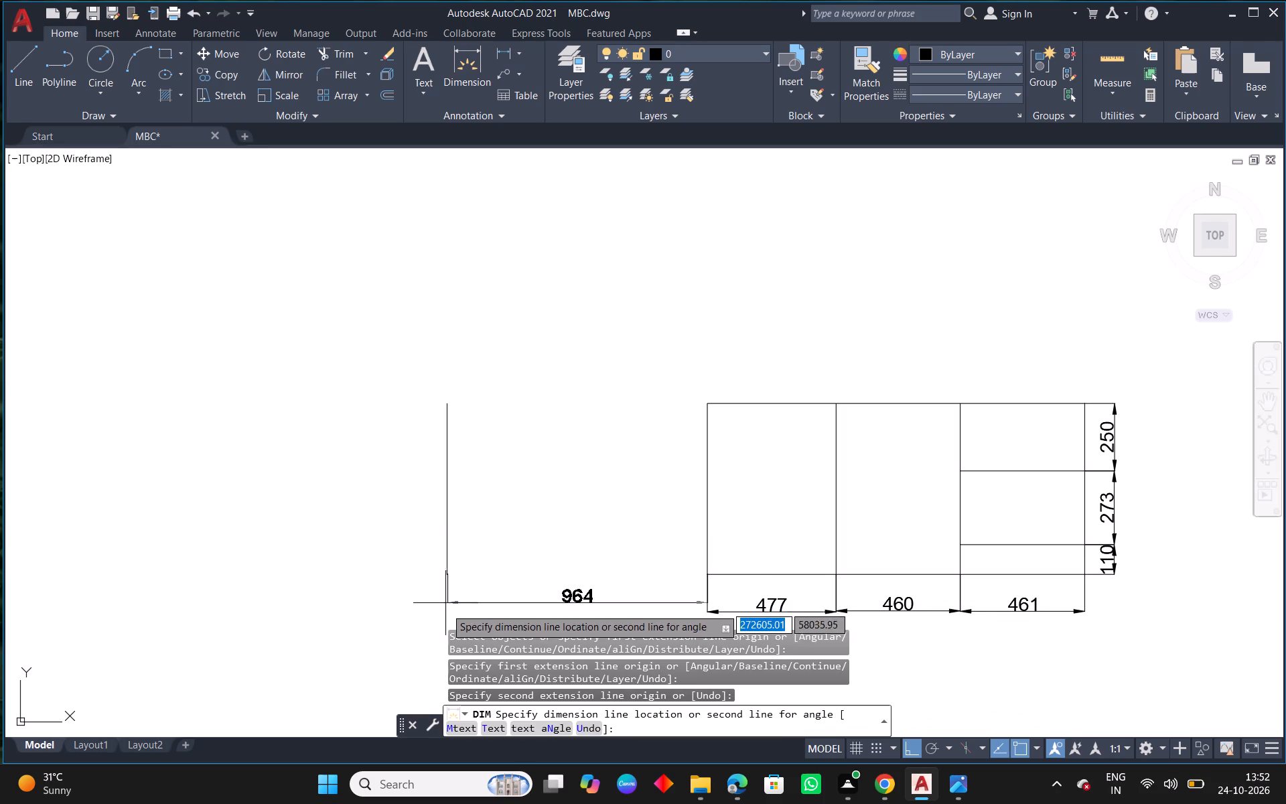
left_click(446, 612)
right_click(468, 517)
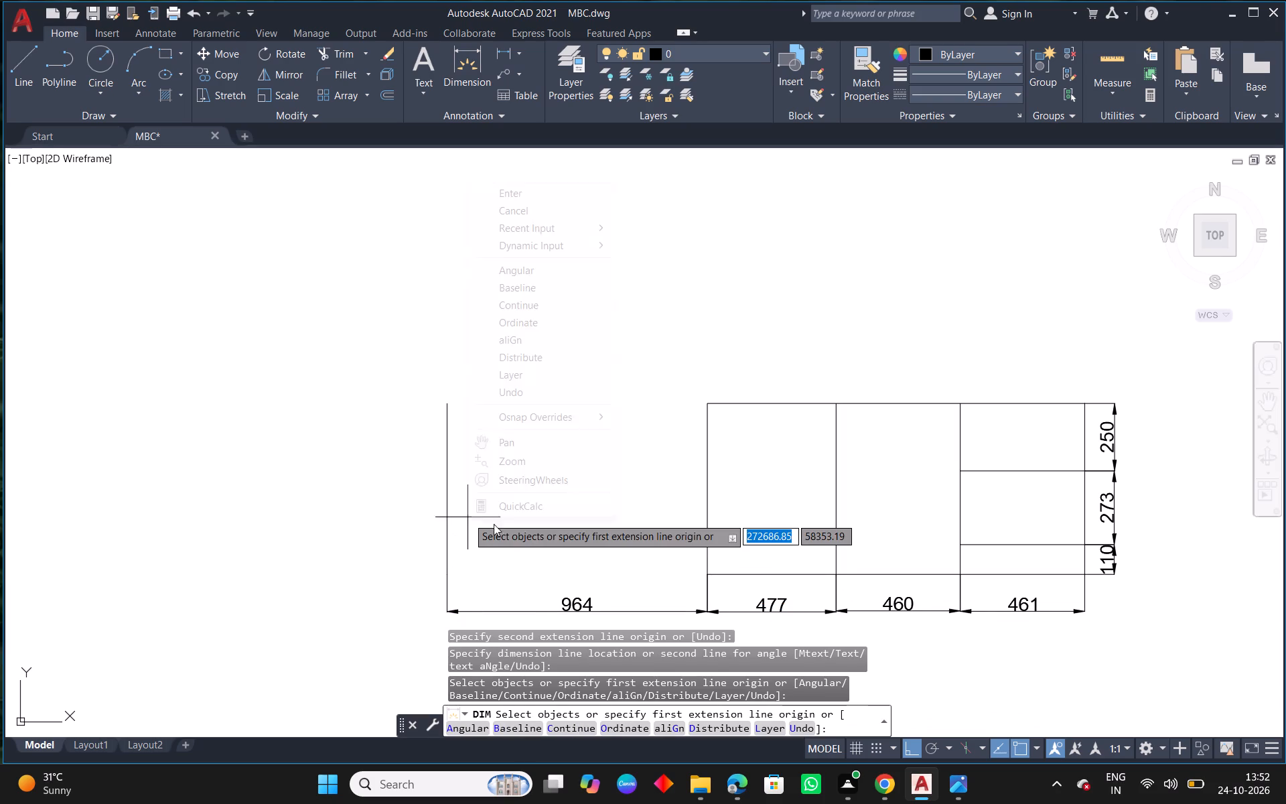
left_click(516, 196)
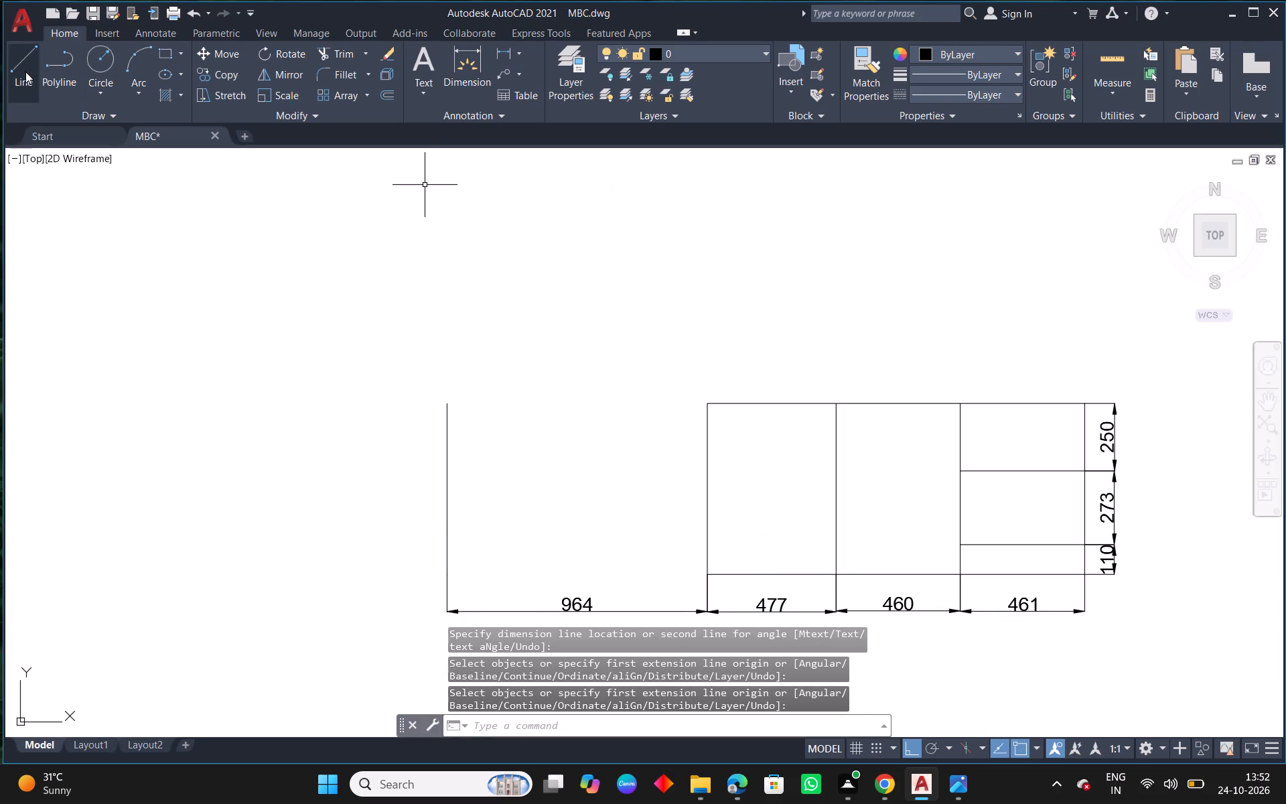
Draw a horizontal line from the 477 bay's bottom left corner to the offset line's lower end, closing the 964 bay's base.
left_click(25, 72)
left_click(706, 574)
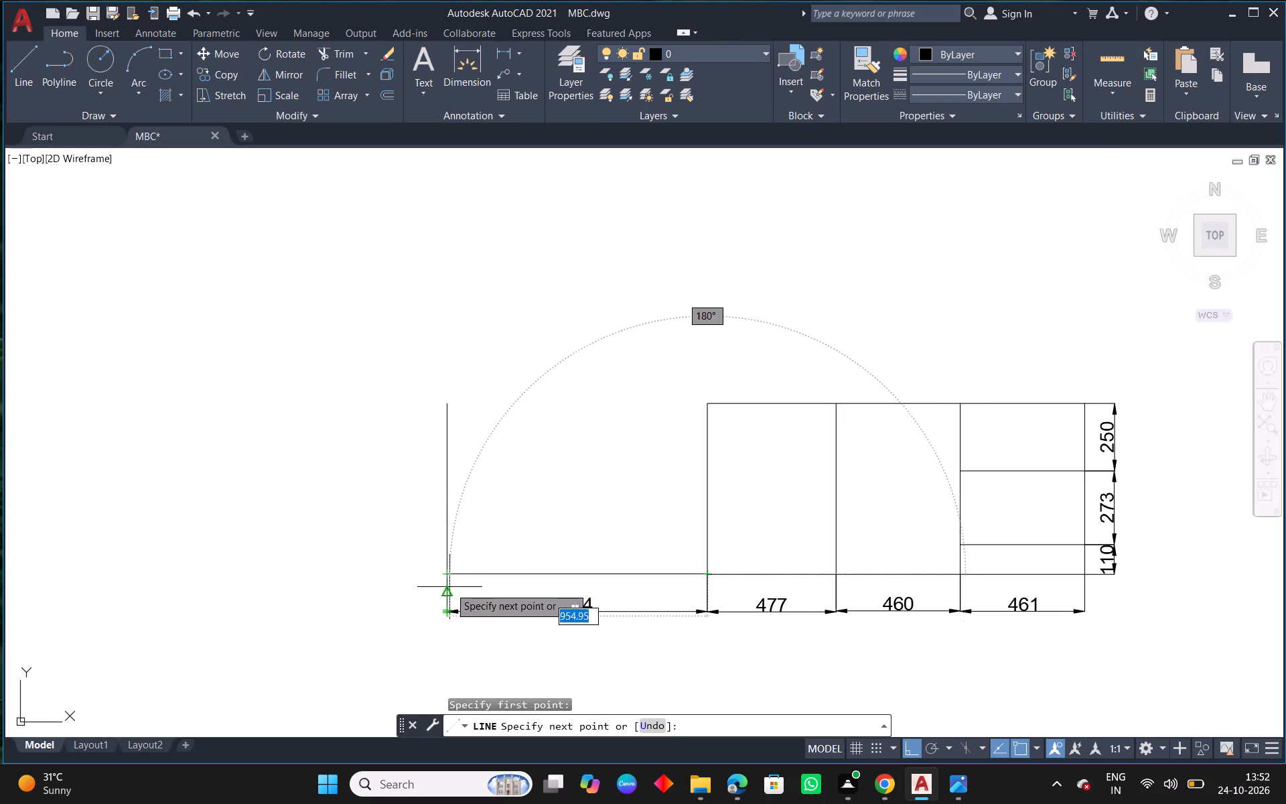
scroll(449, 587, "up", 2)
left_click(440, 558)
right_click(440, 558)
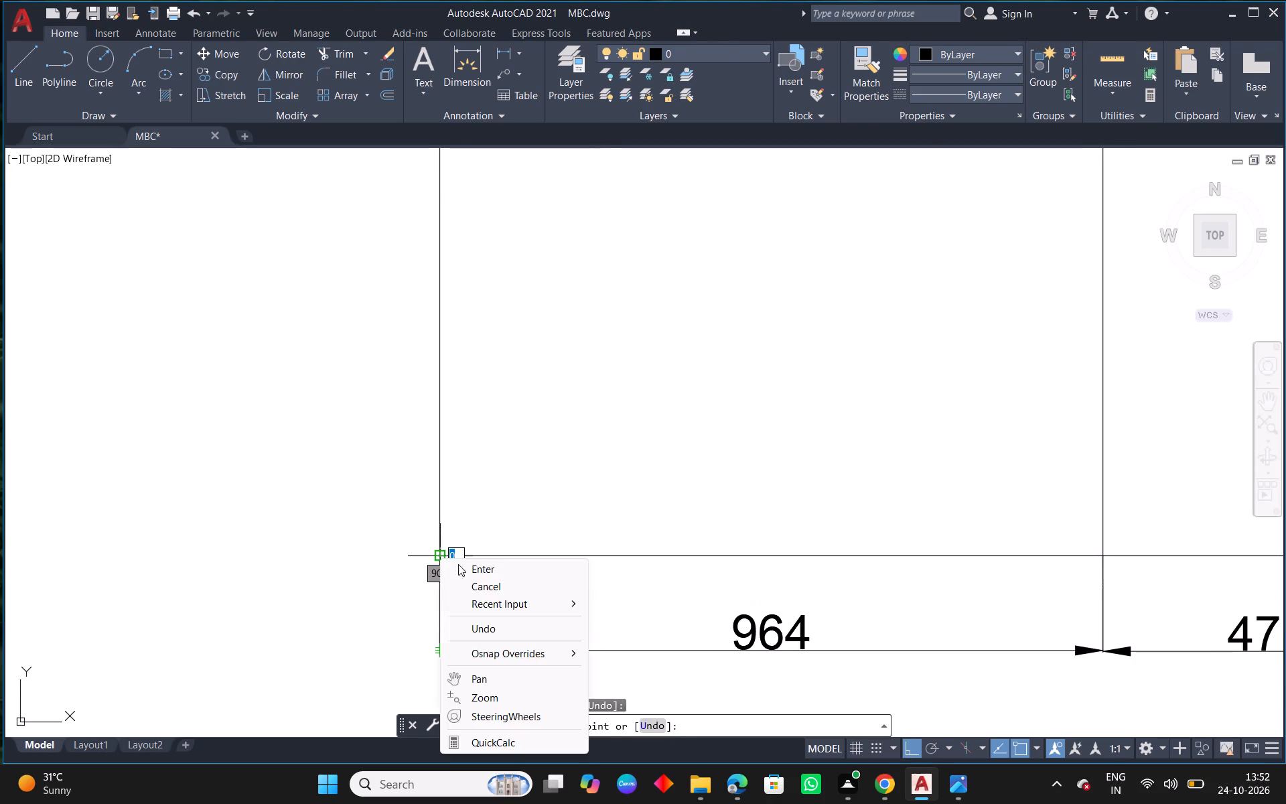
left_click(487, 567)
Fillet the 964 bay's left side line to the topmost shelf line to close the bay's top.
scroll(494, 537, "down", 3)
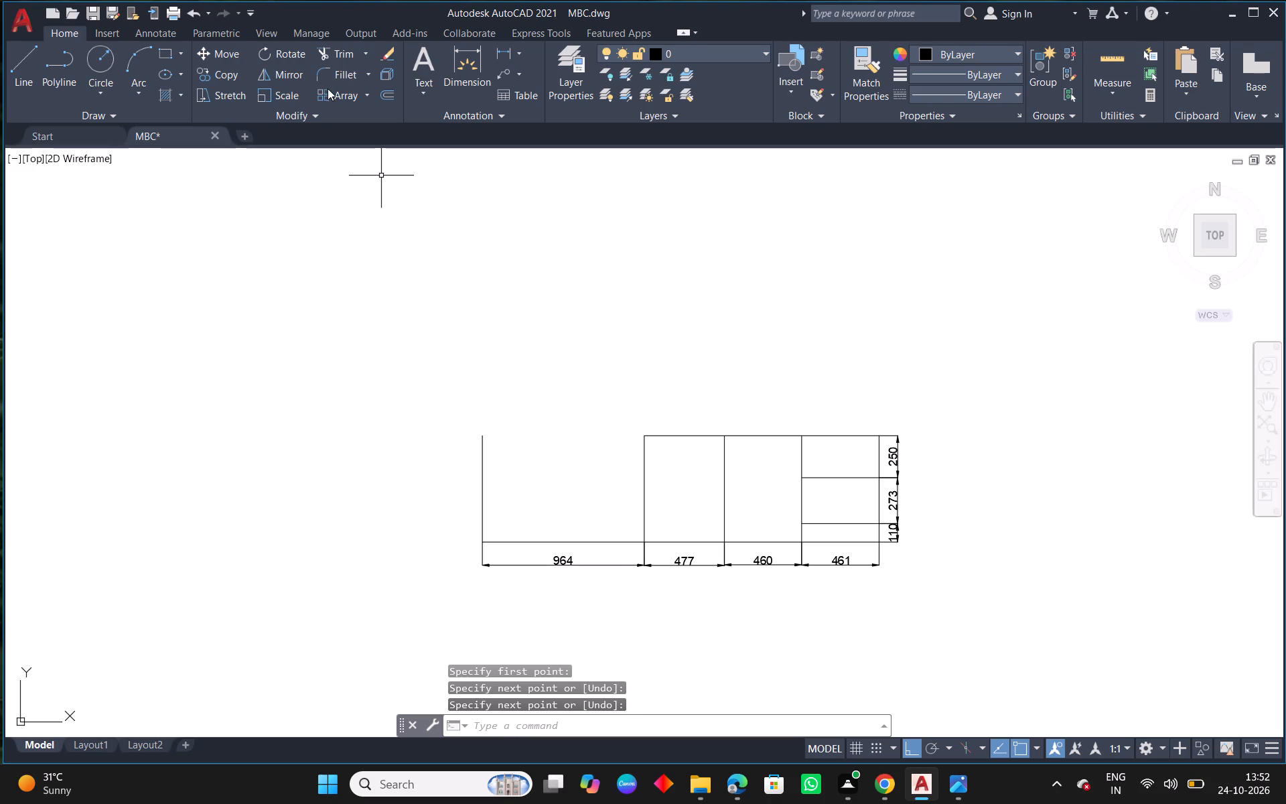
left_click(348, 80)
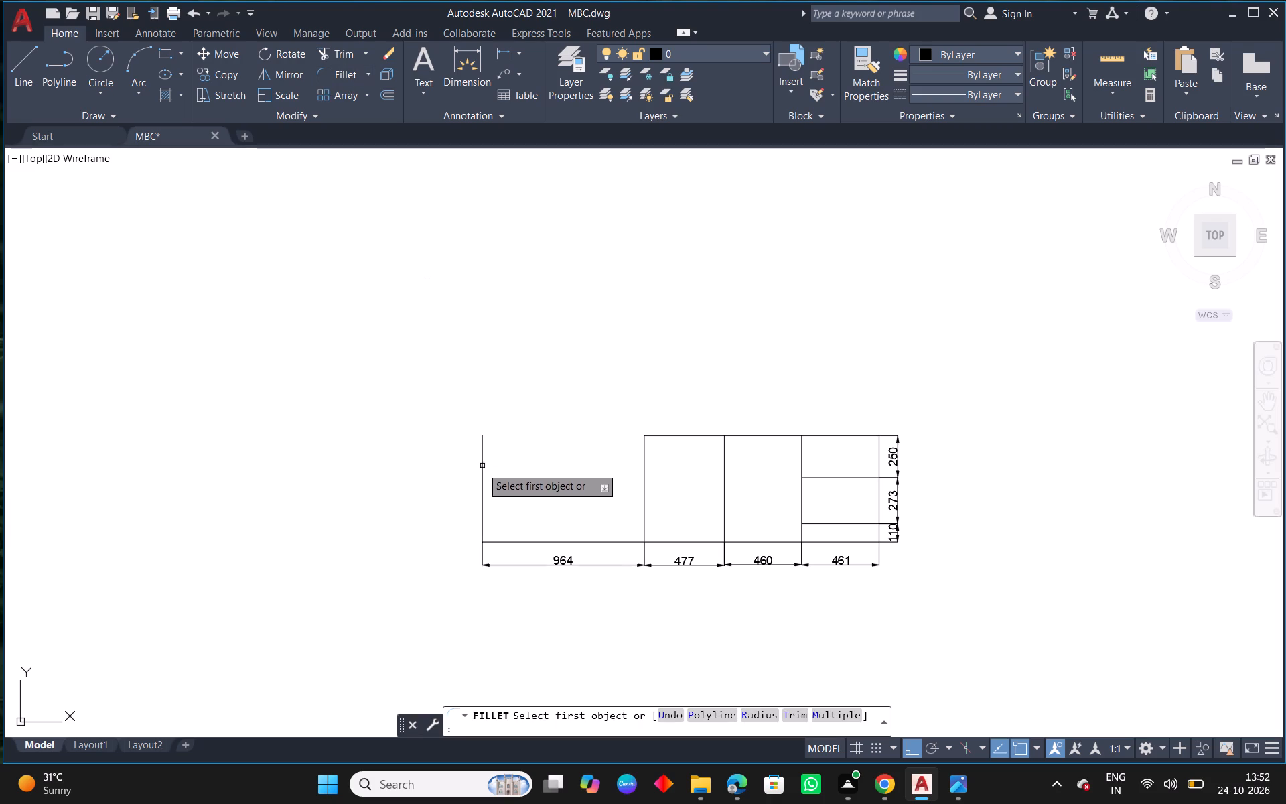
left_click(481, 468)
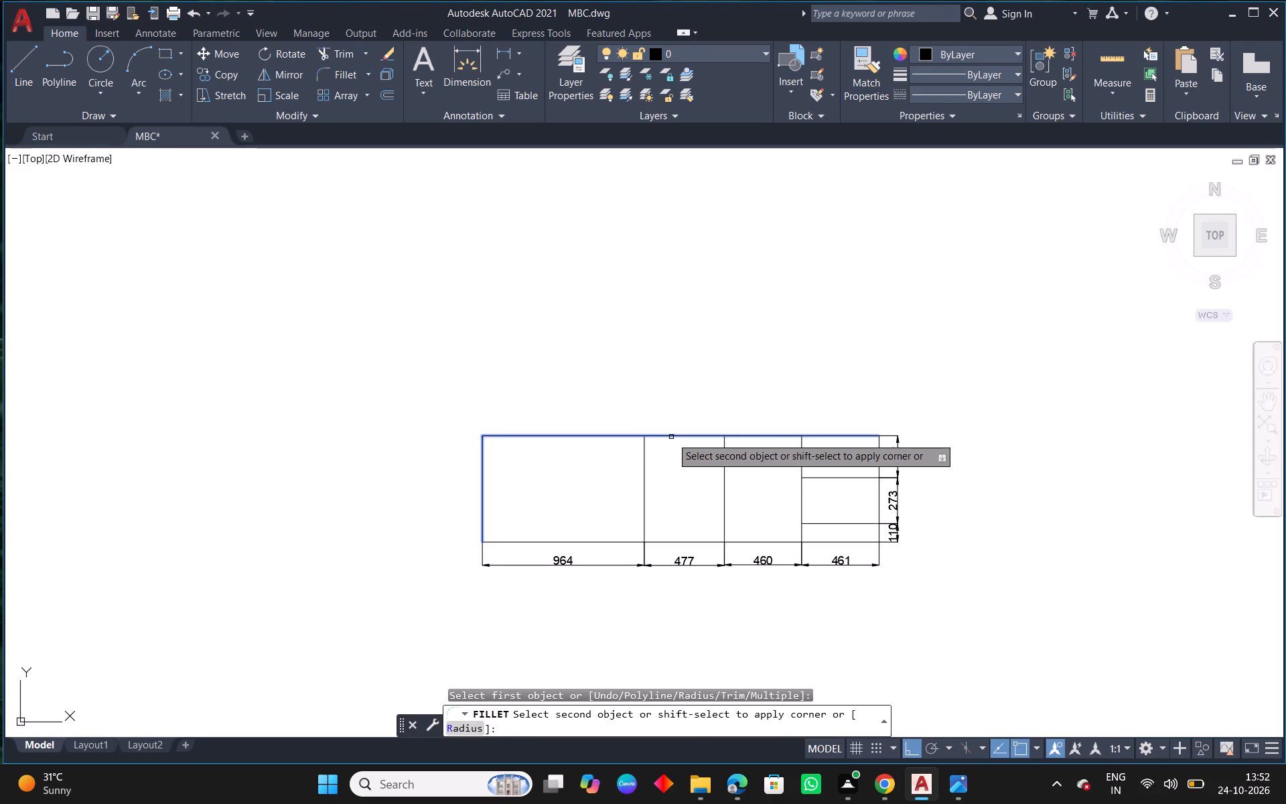
left_click(671, 437)
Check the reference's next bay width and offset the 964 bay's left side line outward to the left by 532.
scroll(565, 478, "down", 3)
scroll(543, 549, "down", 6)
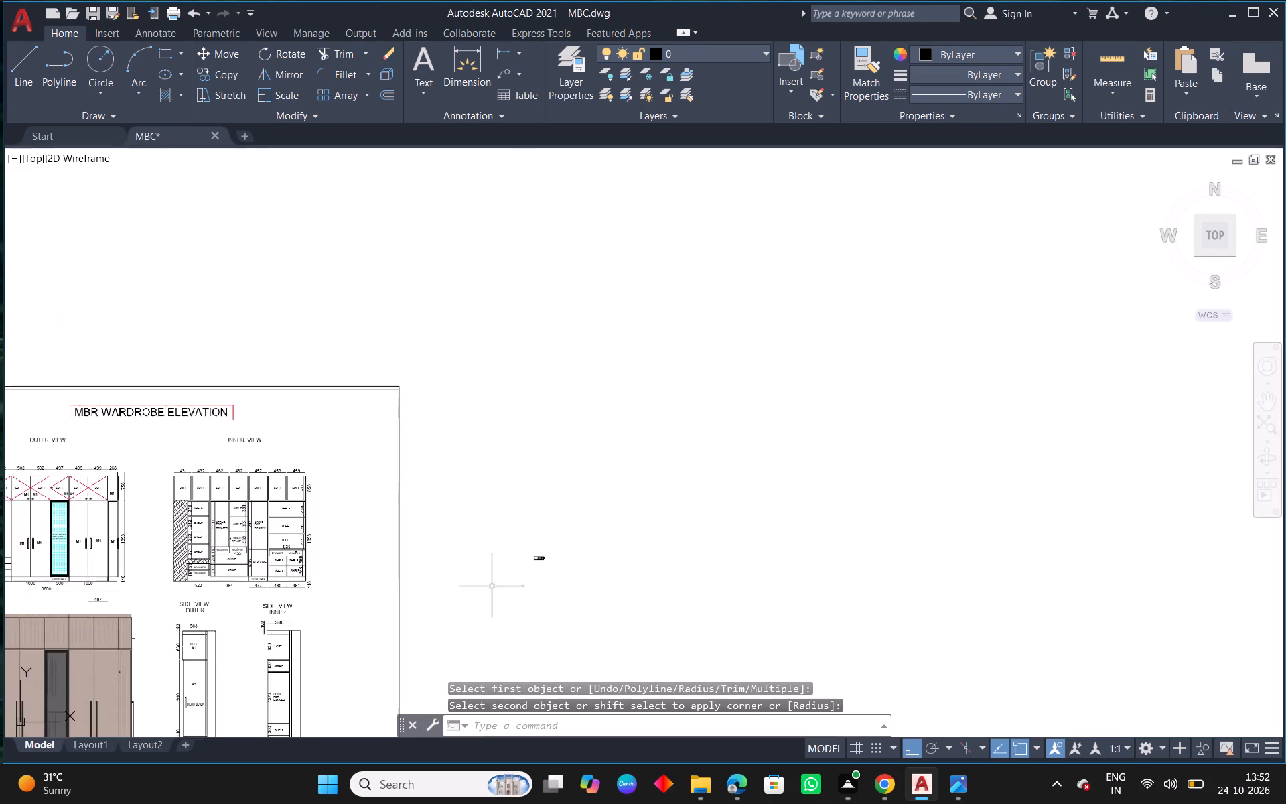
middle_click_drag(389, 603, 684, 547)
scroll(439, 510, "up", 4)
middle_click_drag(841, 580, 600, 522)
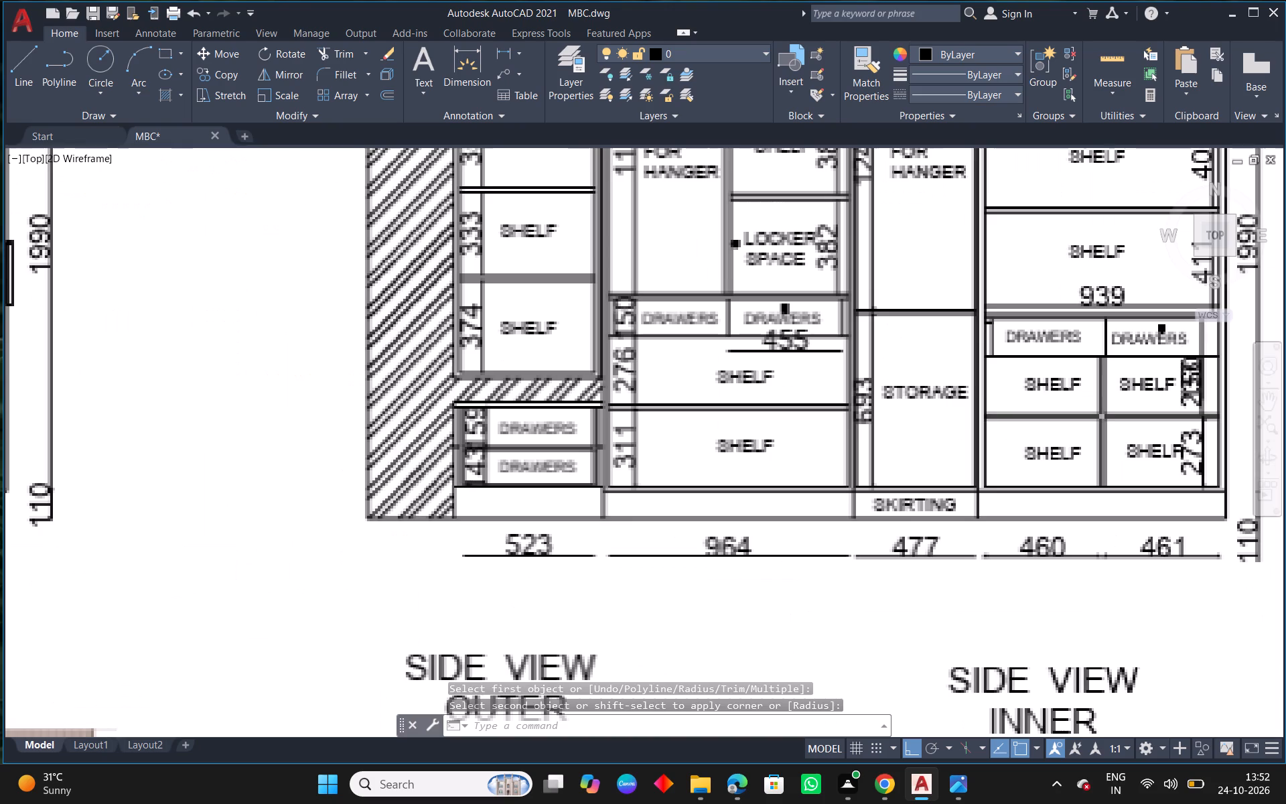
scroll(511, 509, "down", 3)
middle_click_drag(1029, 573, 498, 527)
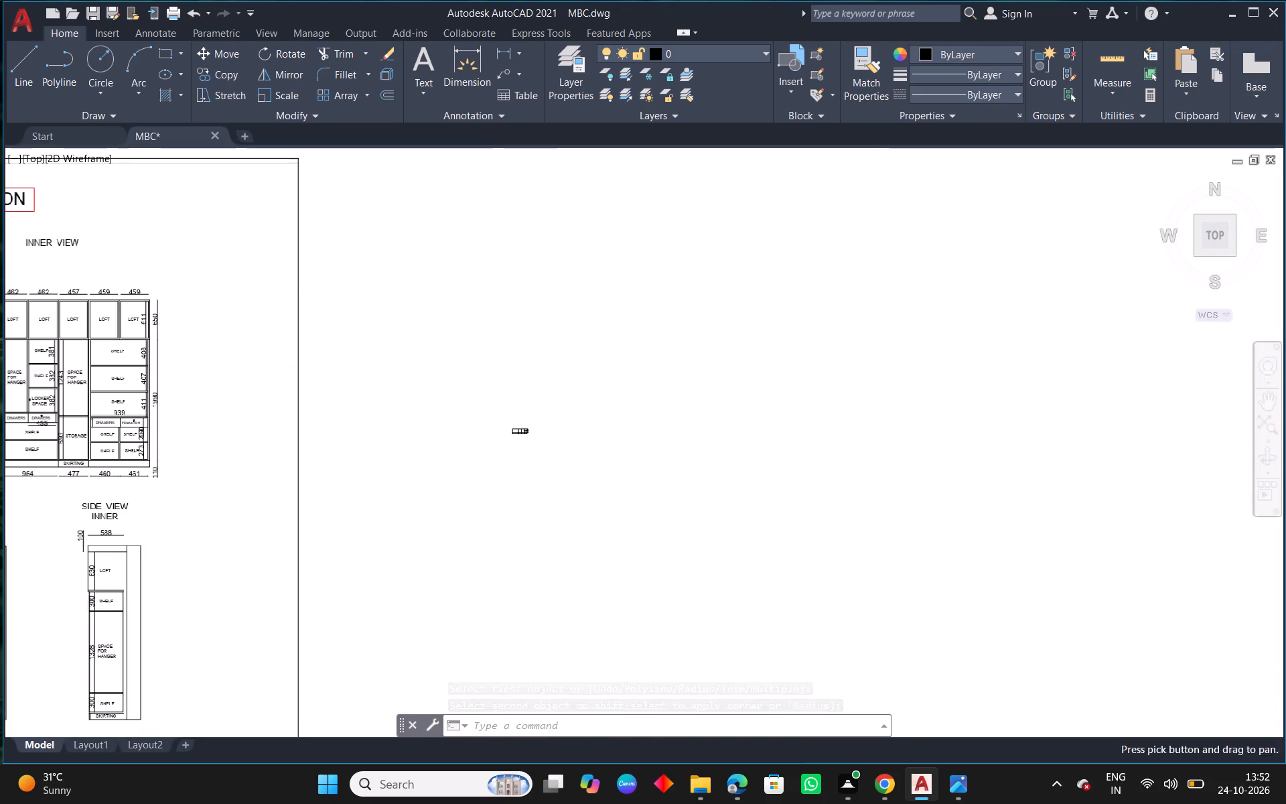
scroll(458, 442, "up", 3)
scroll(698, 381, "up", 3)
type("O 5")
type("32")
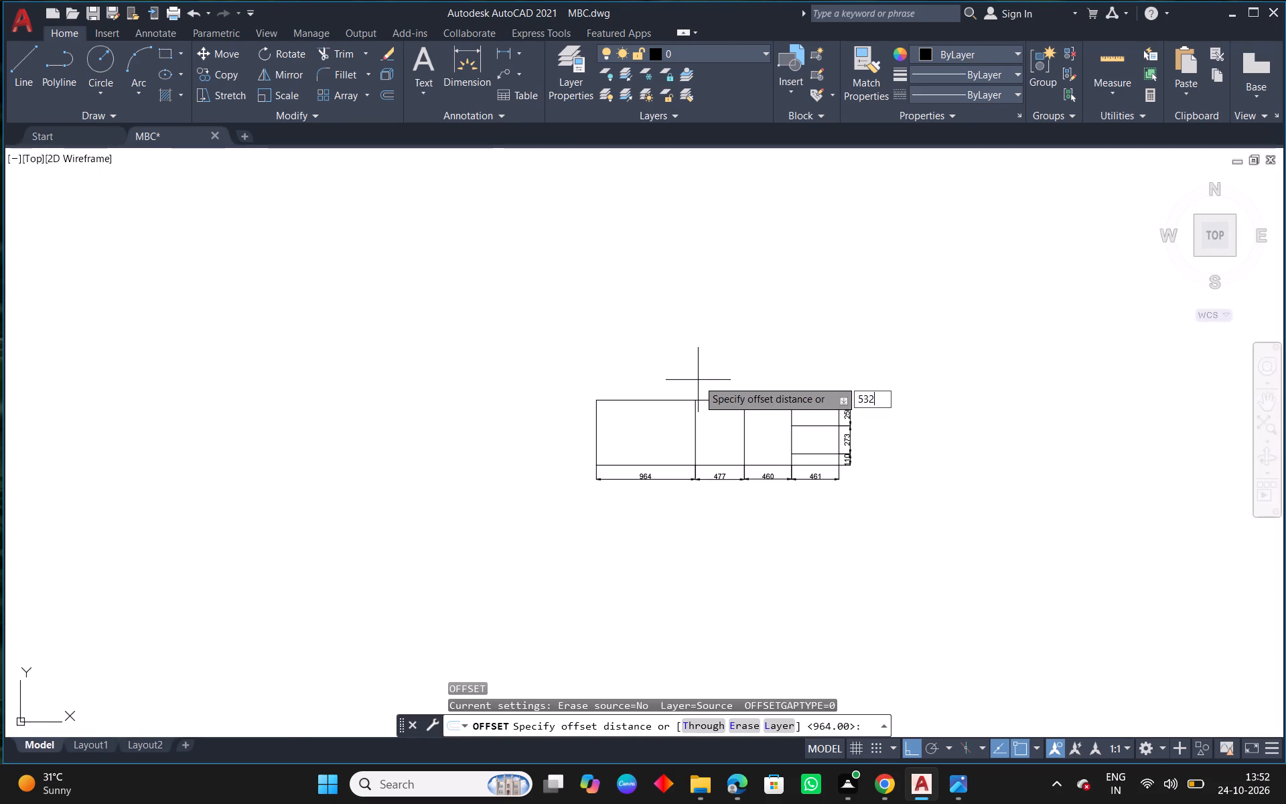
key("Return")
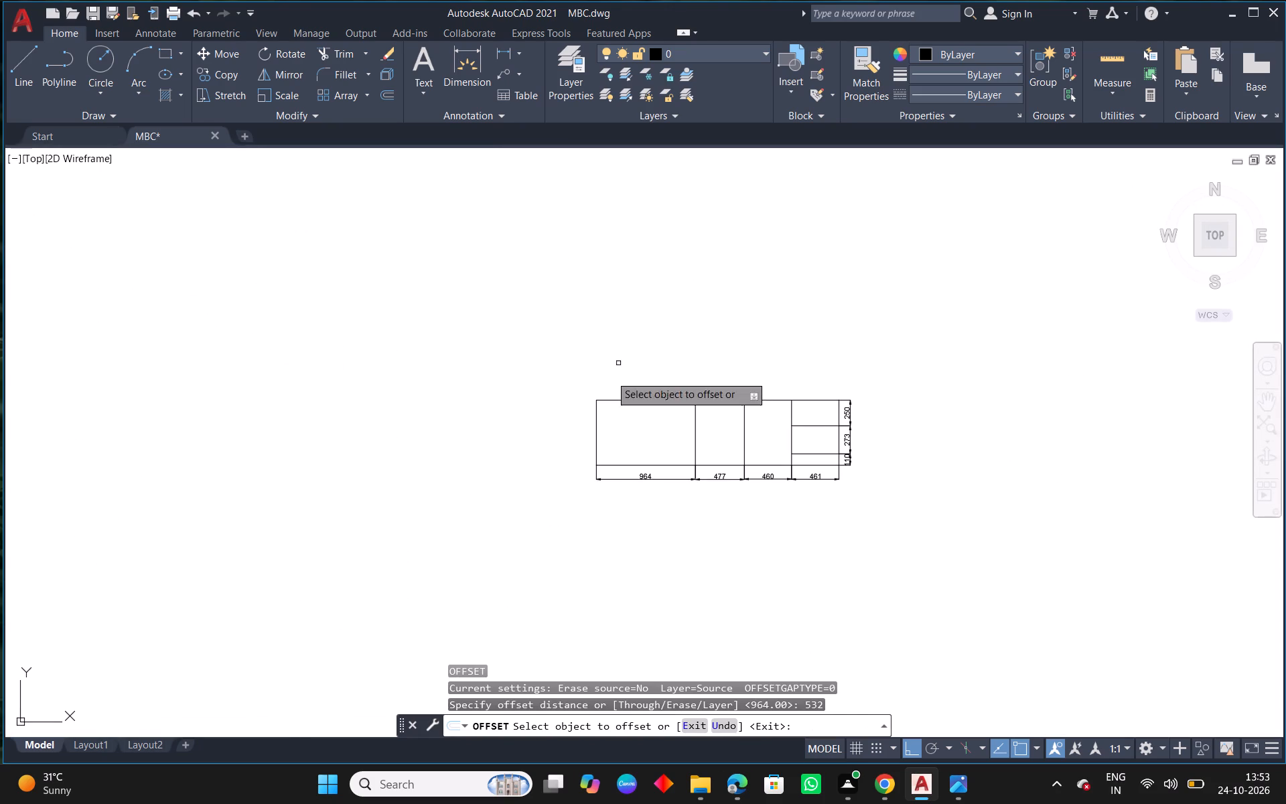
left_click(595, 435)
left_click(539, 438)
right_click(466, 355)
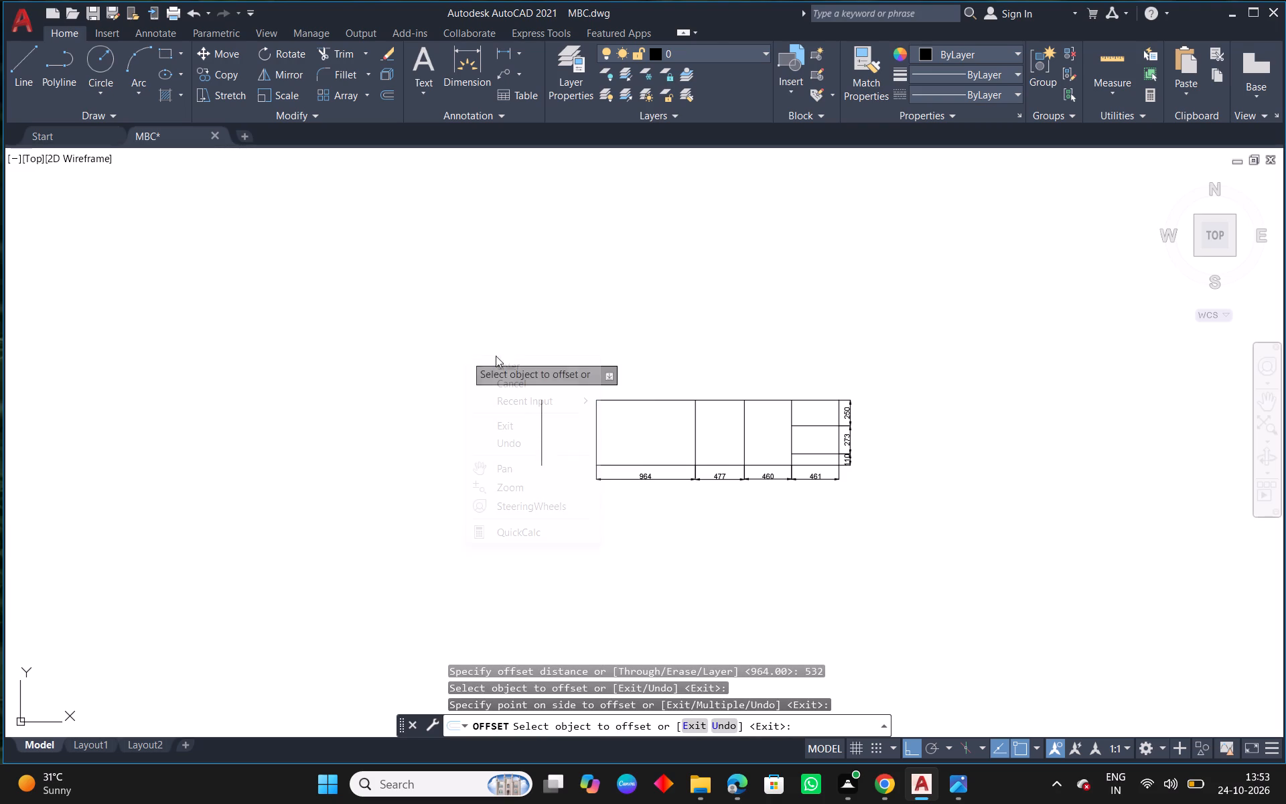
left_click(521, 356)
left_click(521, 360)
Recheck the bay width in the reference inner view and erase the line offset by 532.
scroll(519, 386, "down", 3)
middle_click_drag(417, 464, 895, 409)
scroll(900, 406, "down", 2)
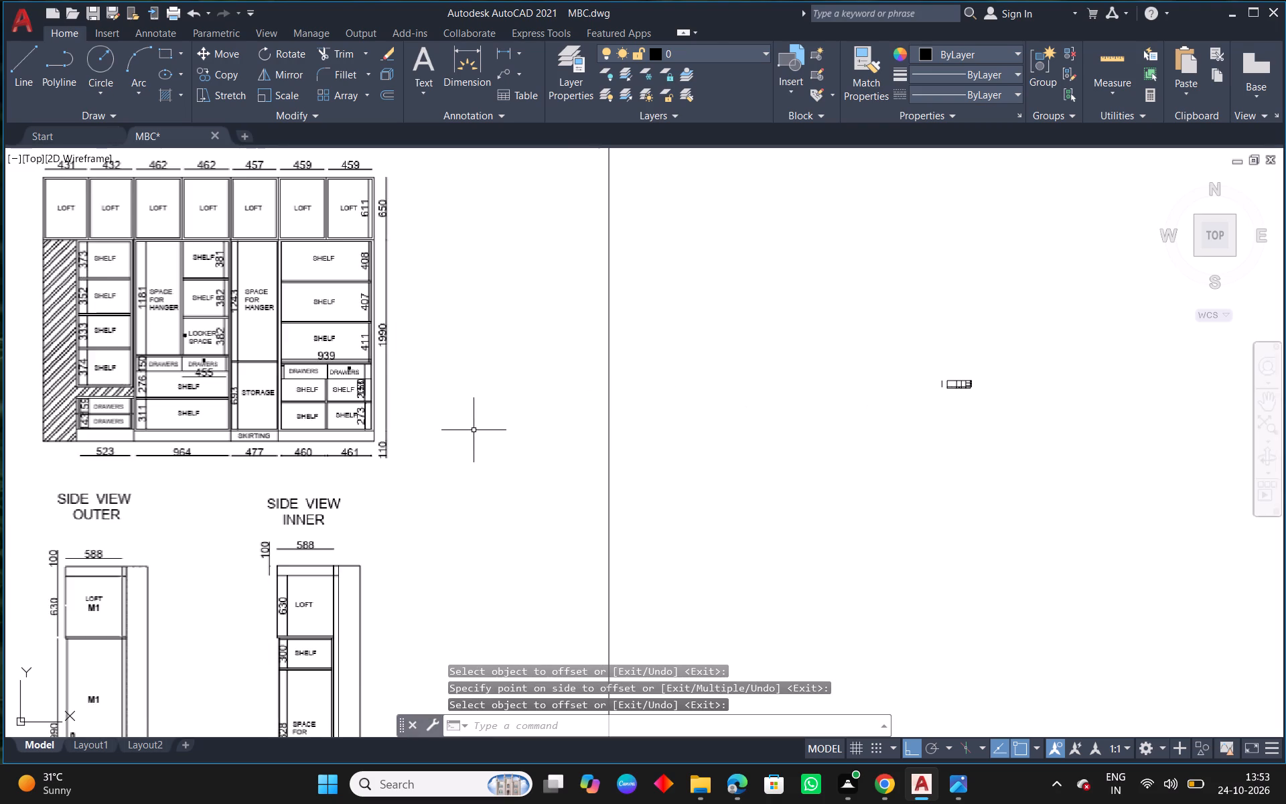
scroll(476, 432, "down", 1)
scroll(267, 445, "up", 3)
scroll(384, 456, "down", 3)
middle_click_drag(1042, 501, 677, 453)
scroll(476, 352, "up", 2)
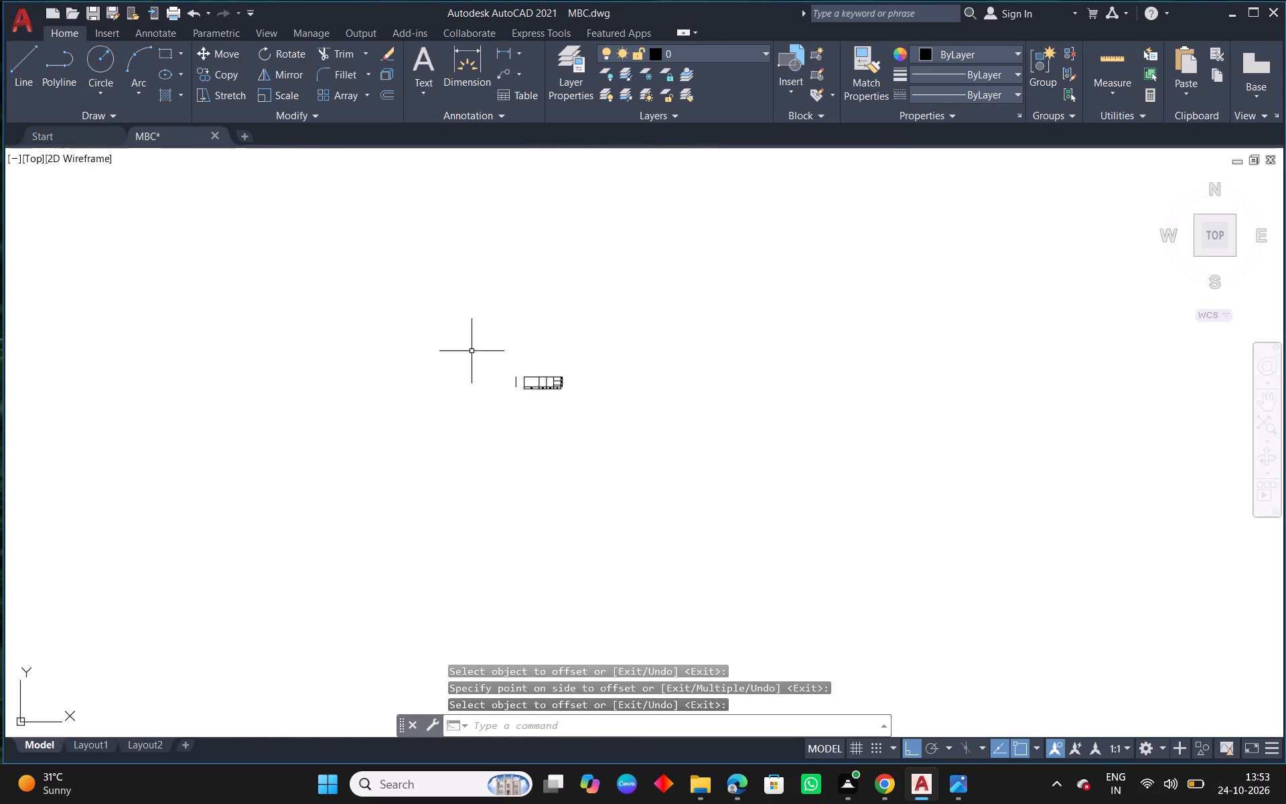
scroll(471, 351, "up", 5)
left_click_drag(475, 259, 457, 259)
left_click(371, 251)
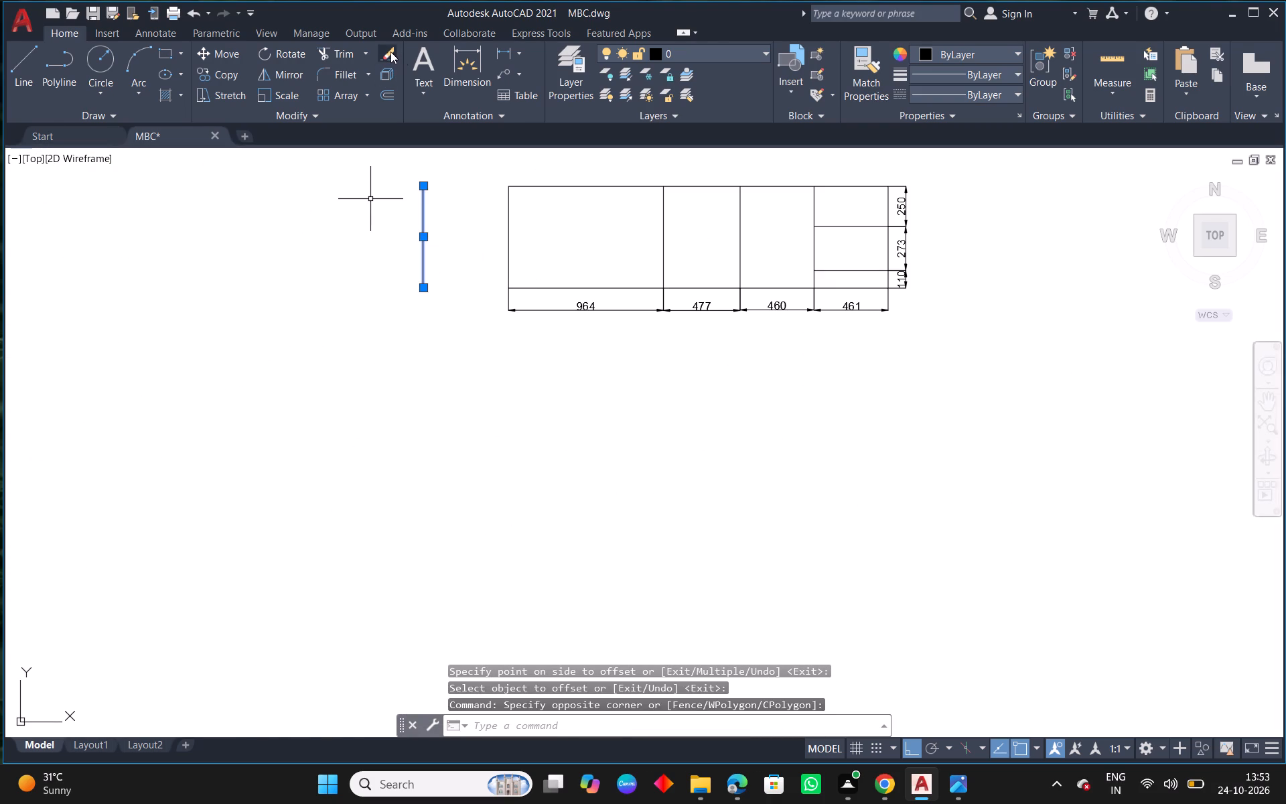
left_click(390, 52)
Offset the 964 bay's left side line outward to the left by 523.
type("O 523")
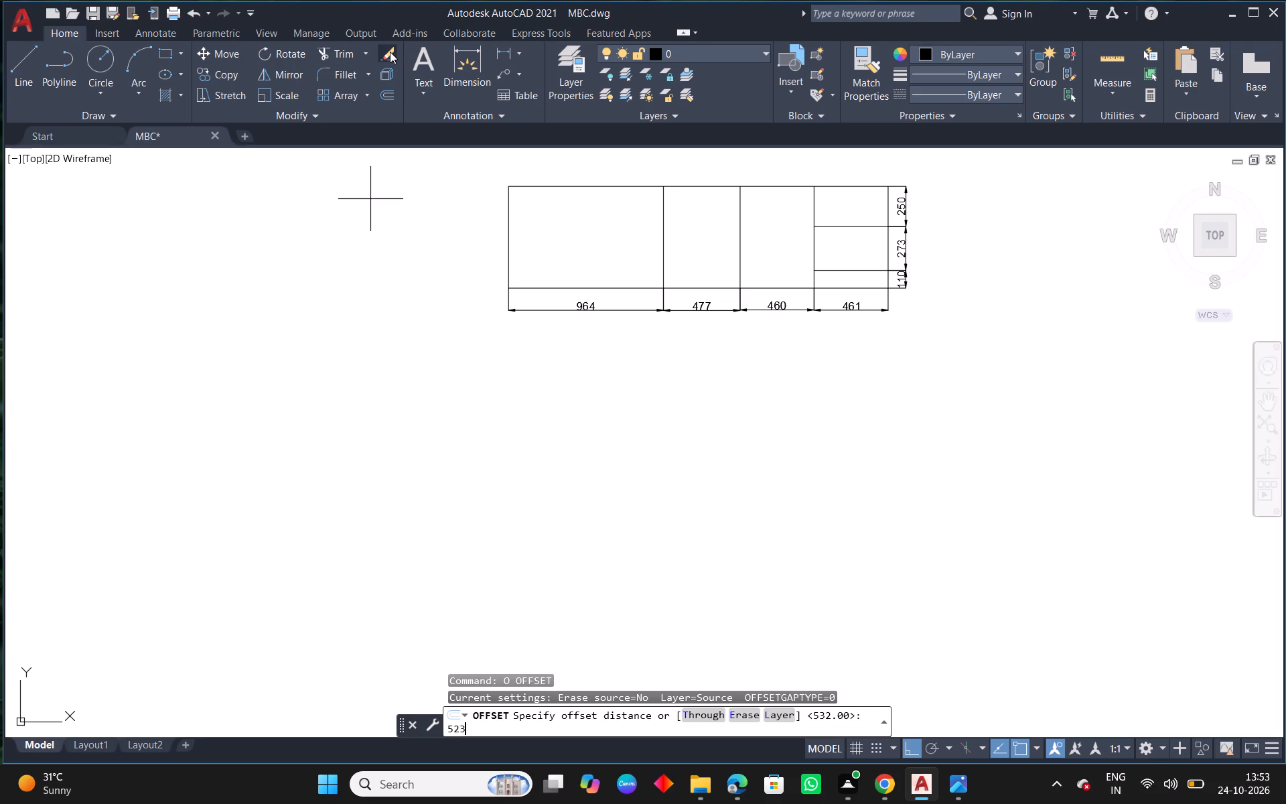
key("Return")
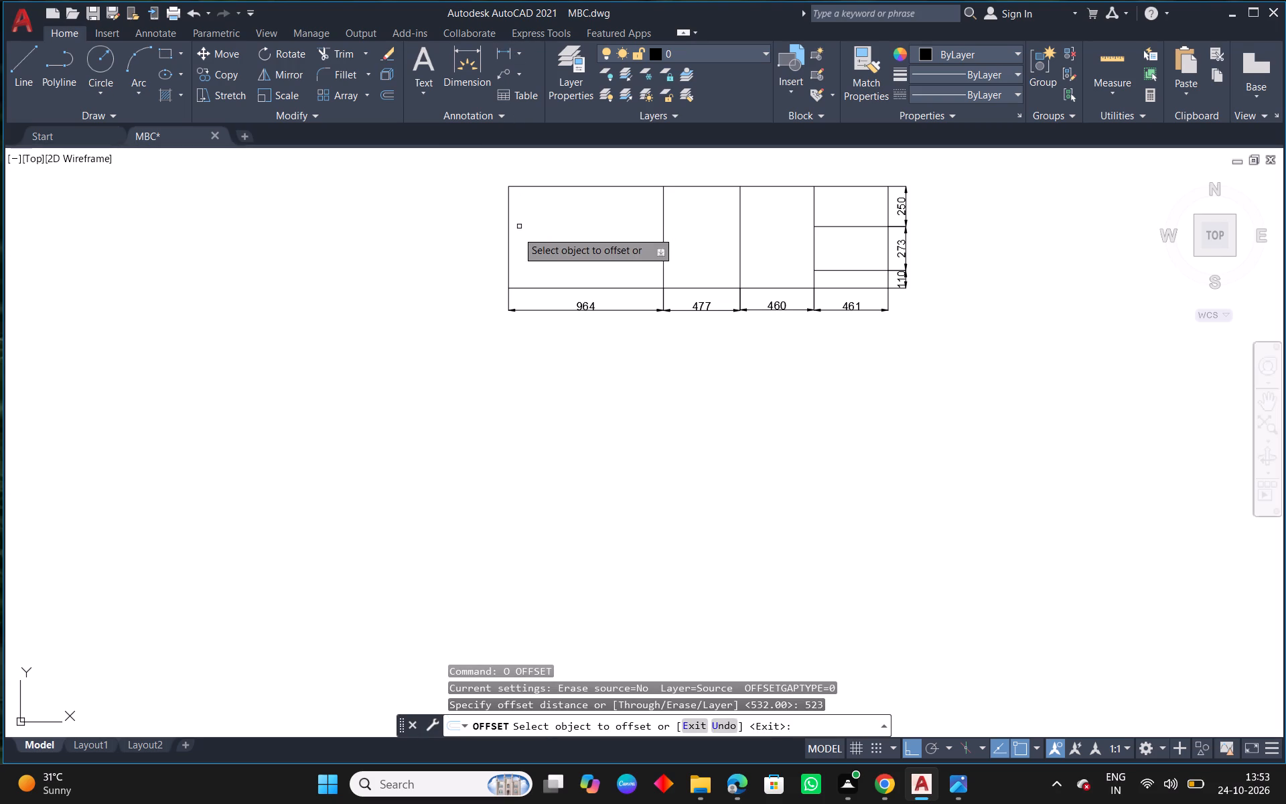
left_click_drag(507, 248, 480, 253)
left_click(409, 253)
right_click(374, 234)
left_click(412, 241)
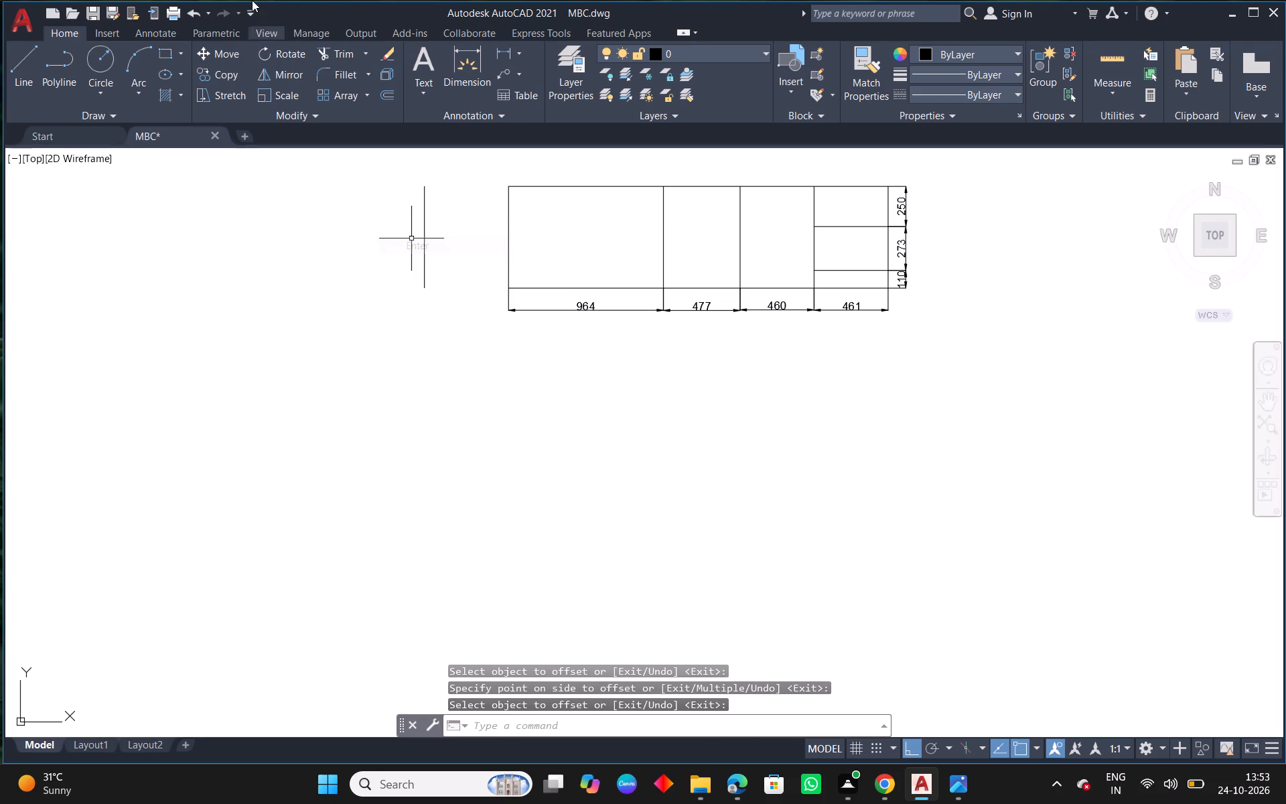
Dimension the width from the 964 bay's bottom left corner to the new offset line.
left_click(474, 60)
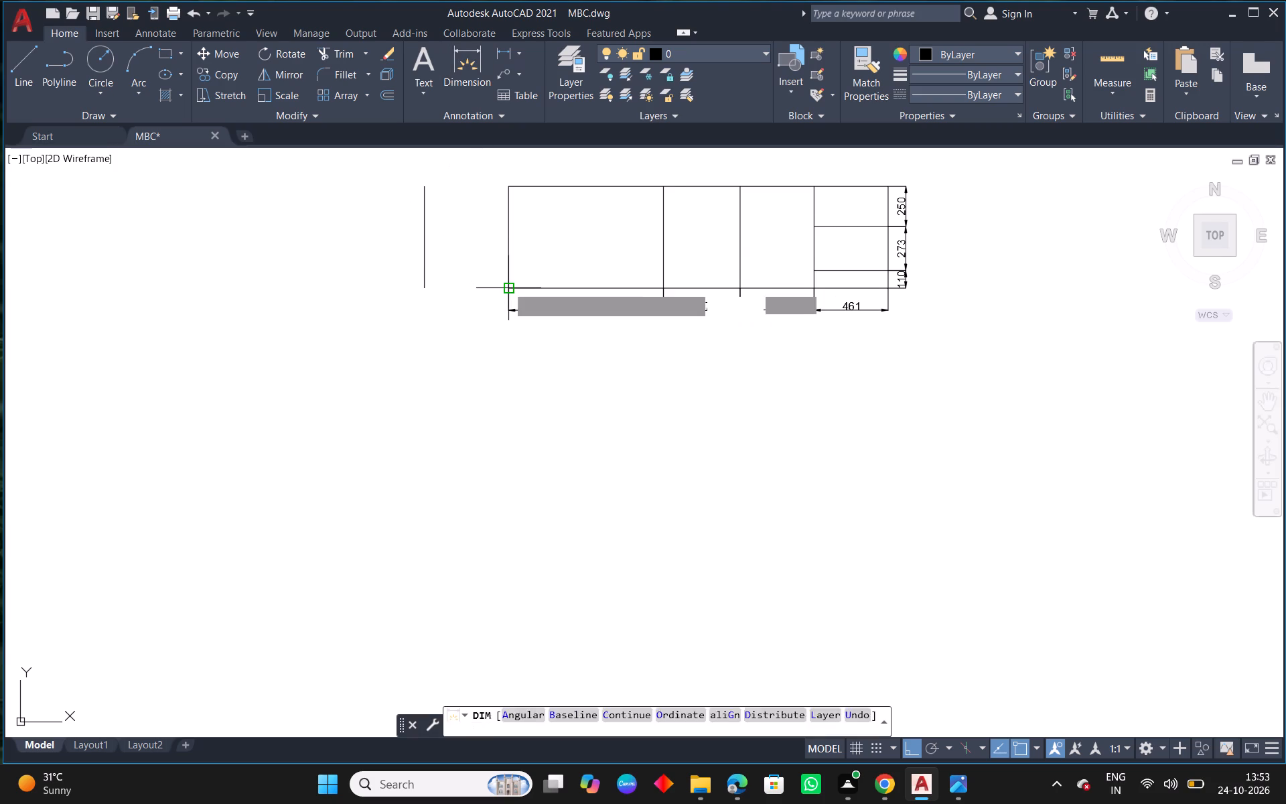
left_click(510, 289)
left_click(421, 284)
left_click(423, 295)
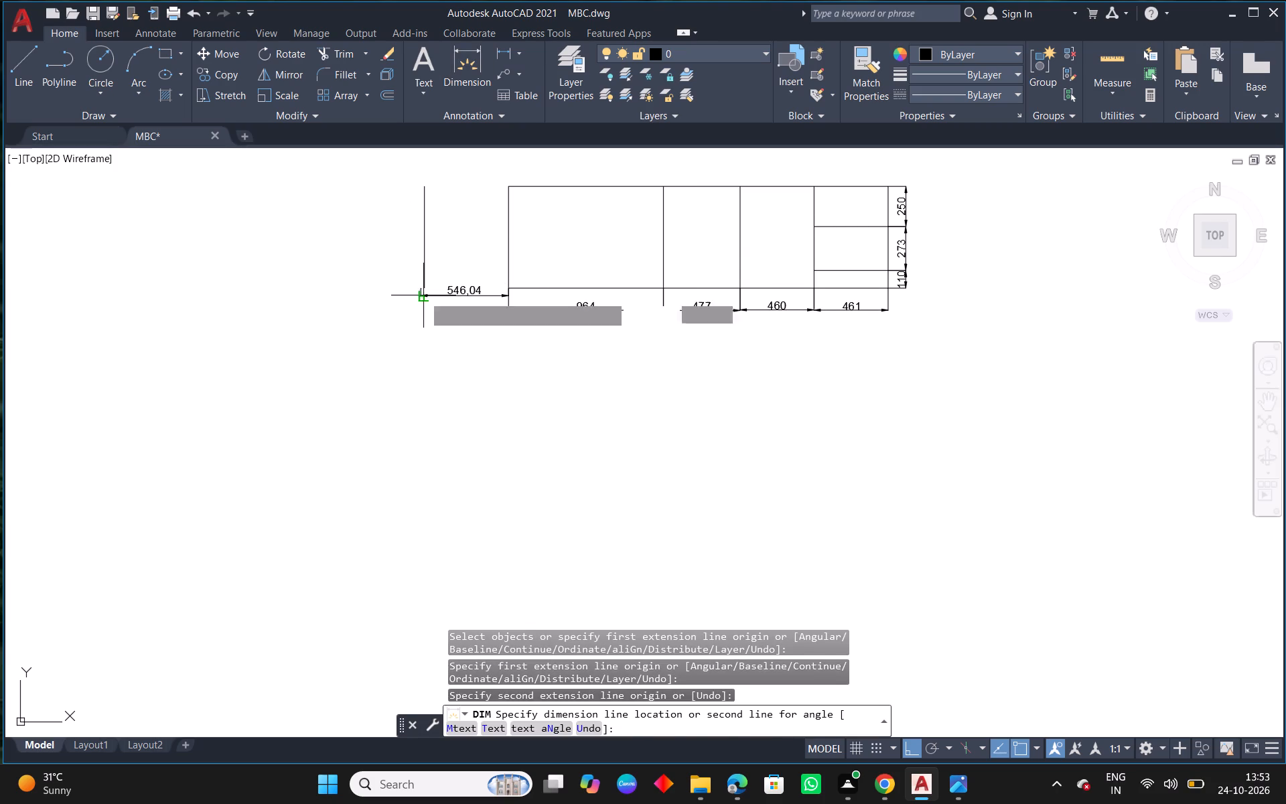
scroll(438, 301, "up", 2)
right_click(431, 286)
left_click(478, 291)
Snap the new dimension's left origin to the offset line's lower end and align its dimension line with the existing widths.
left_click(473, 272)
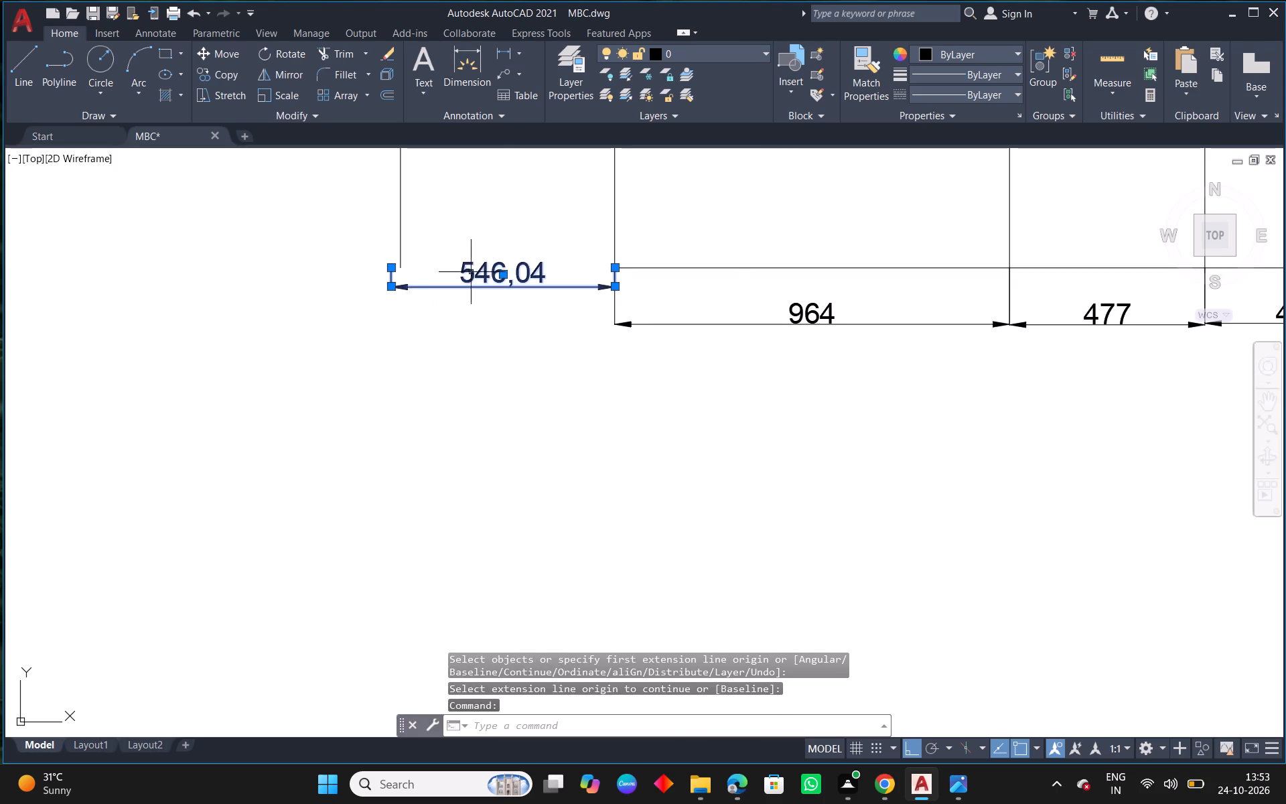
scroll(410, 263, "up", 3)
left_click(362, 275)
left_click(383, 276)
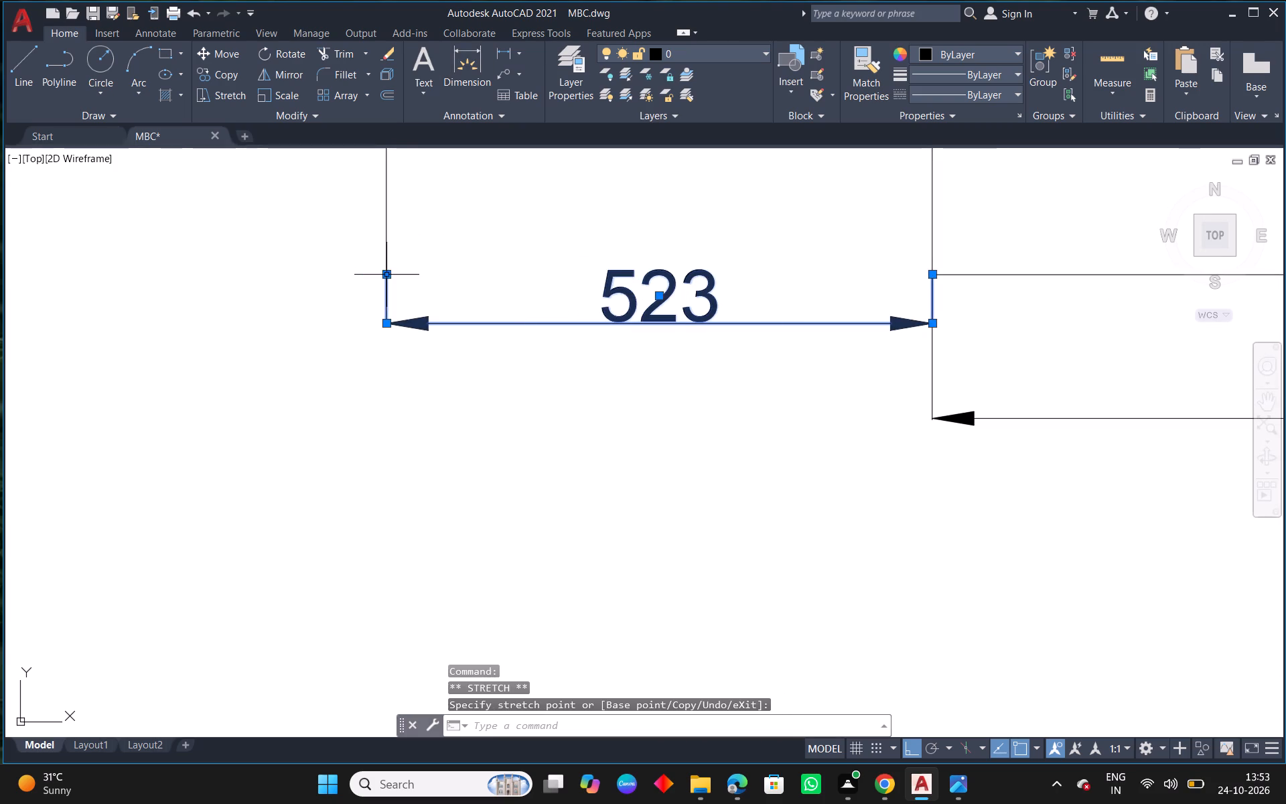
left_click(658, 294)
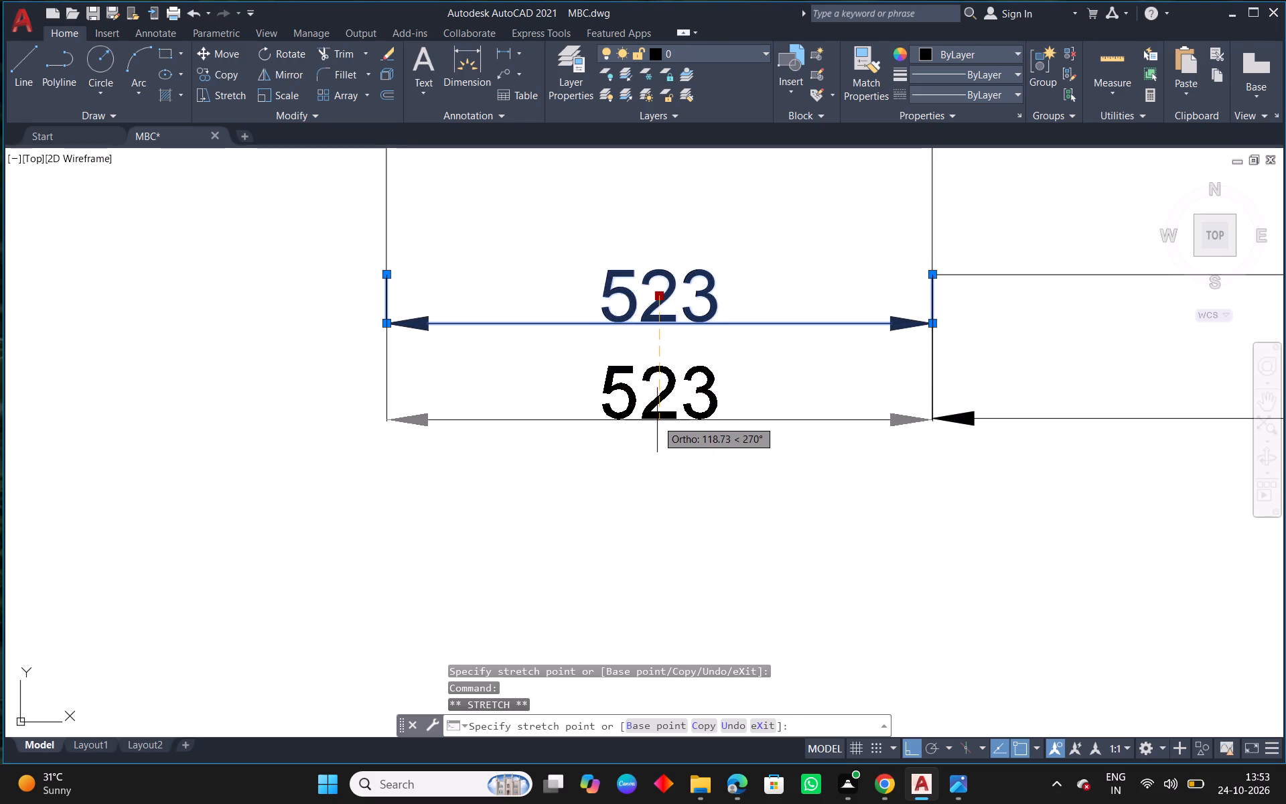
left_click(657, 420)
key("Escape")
Fillet the 964 bay's base line to the new left side line to close the 523 bay's base.
middle_click_drag(603, 311, 491, 316)
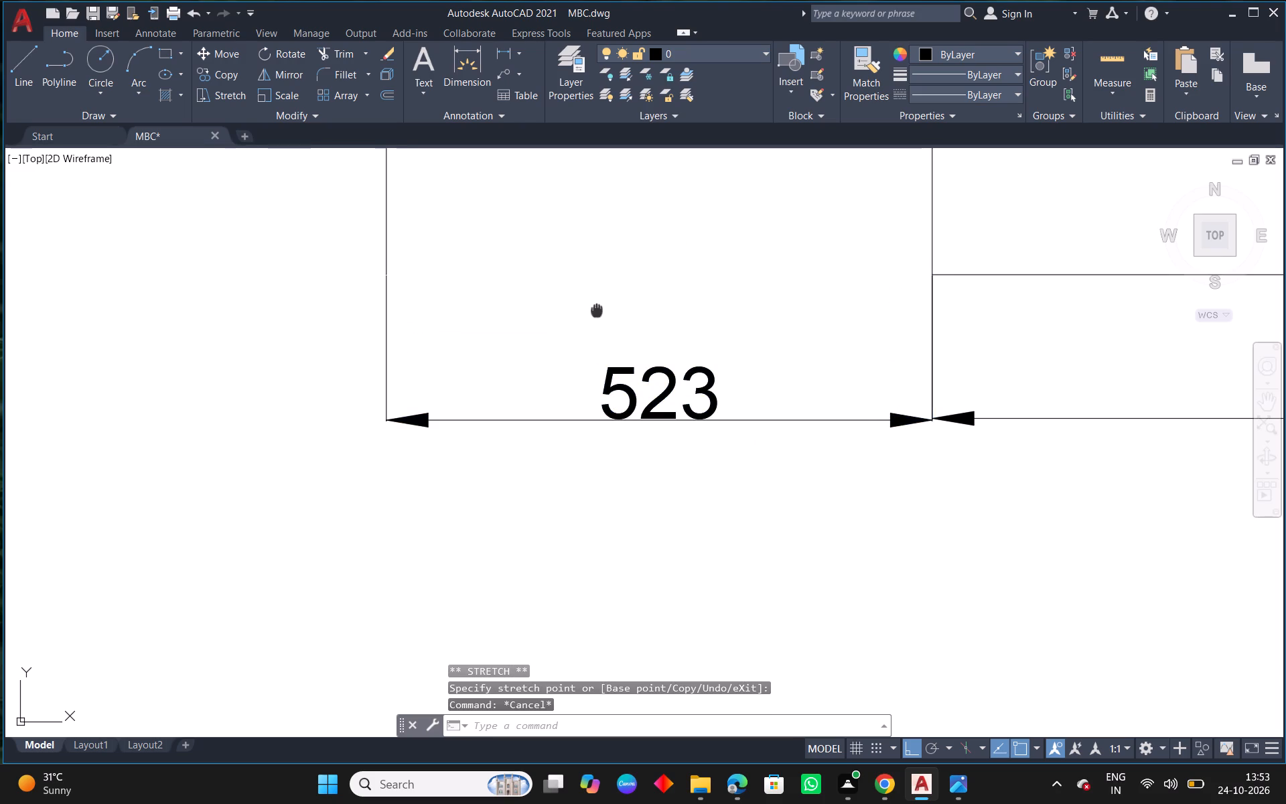
middle_click_drag(491, 316, 418, 319)
key("f")
key("space")
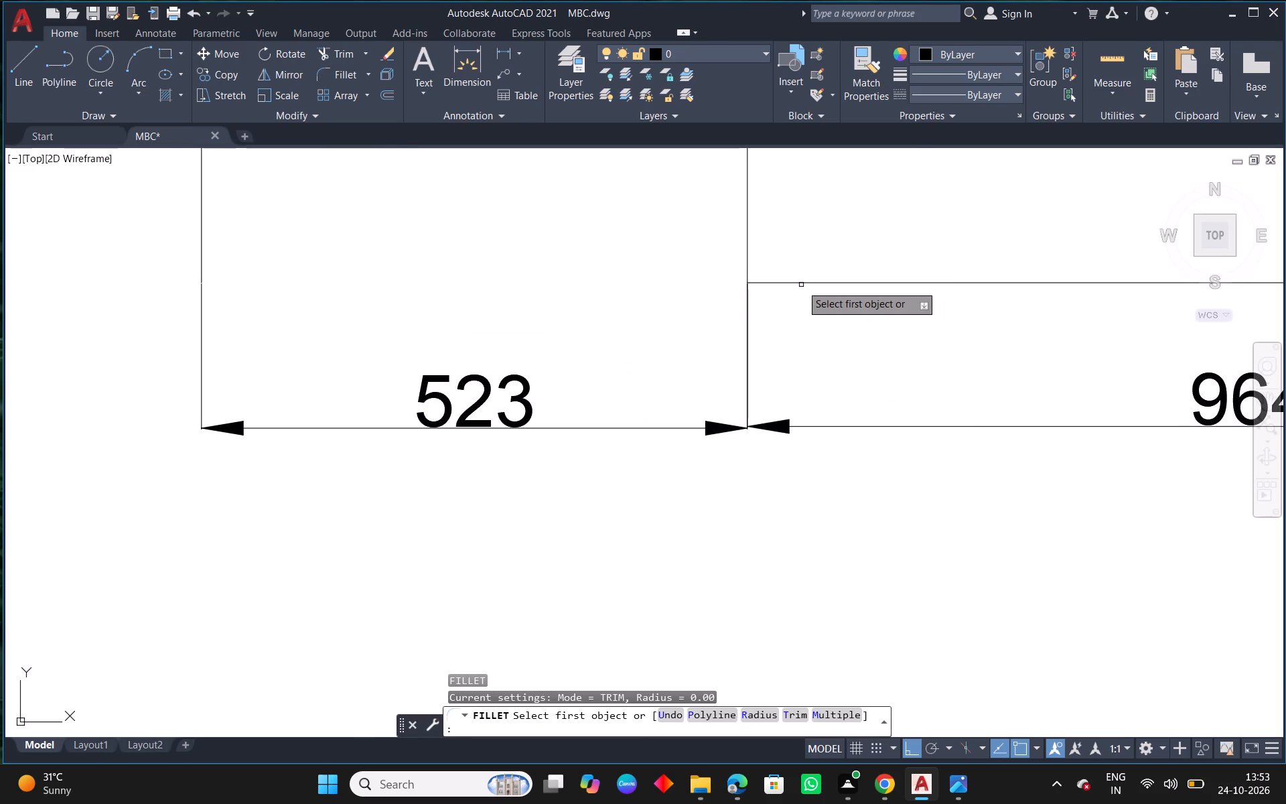
left_click(797, 283)
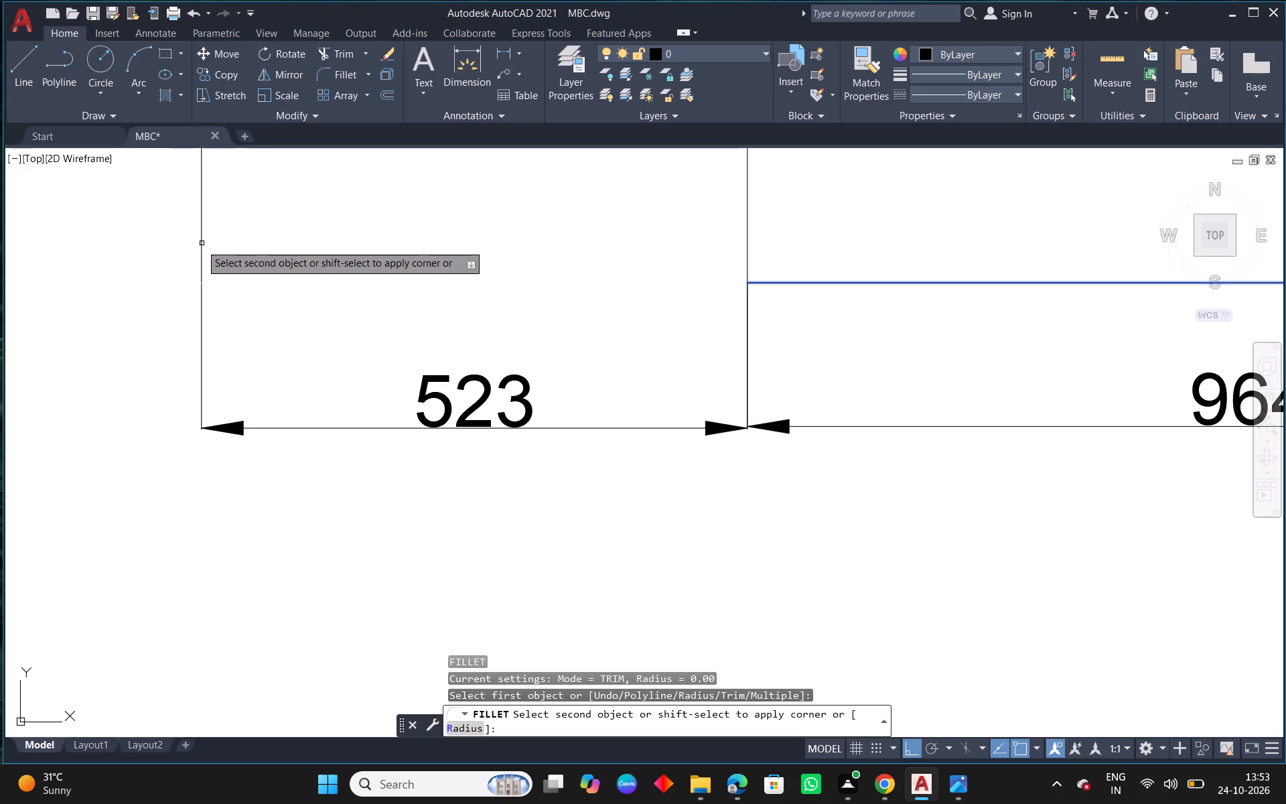
left_click_drag(200, 244, 206, 247)
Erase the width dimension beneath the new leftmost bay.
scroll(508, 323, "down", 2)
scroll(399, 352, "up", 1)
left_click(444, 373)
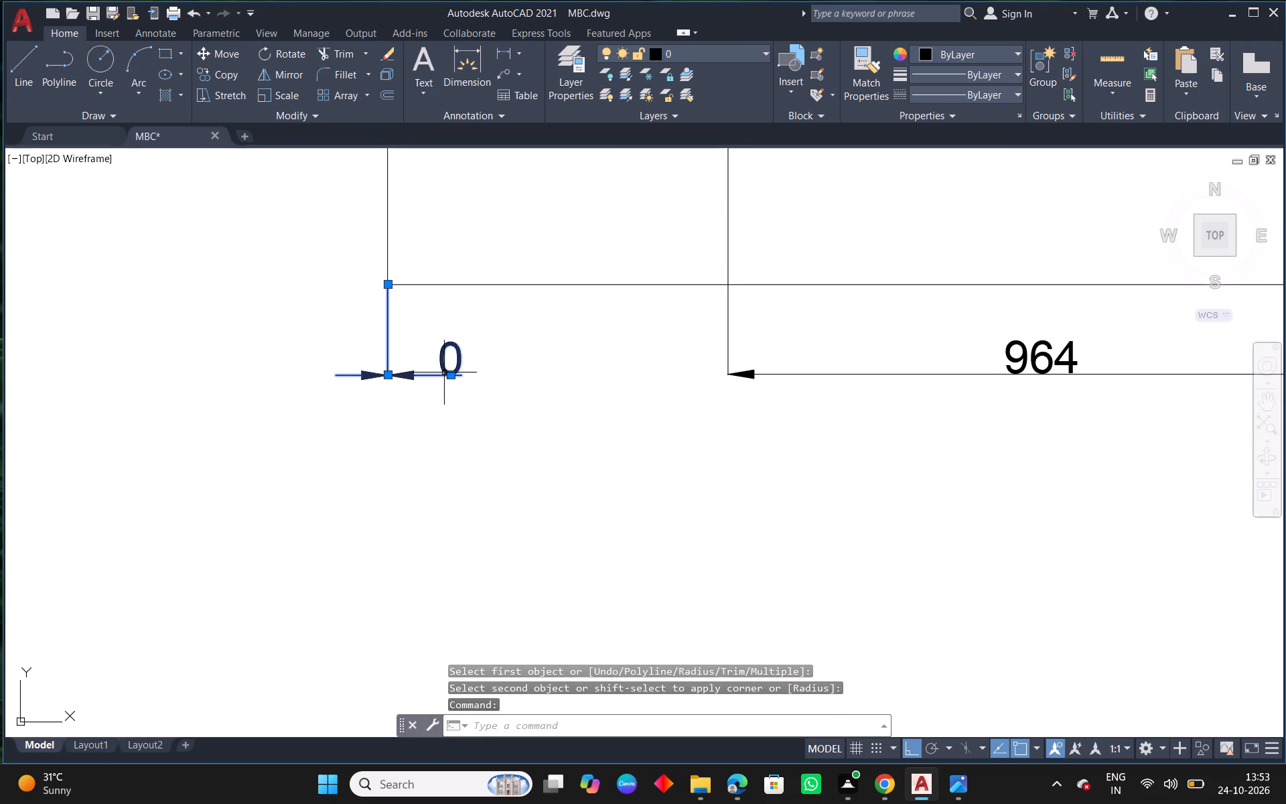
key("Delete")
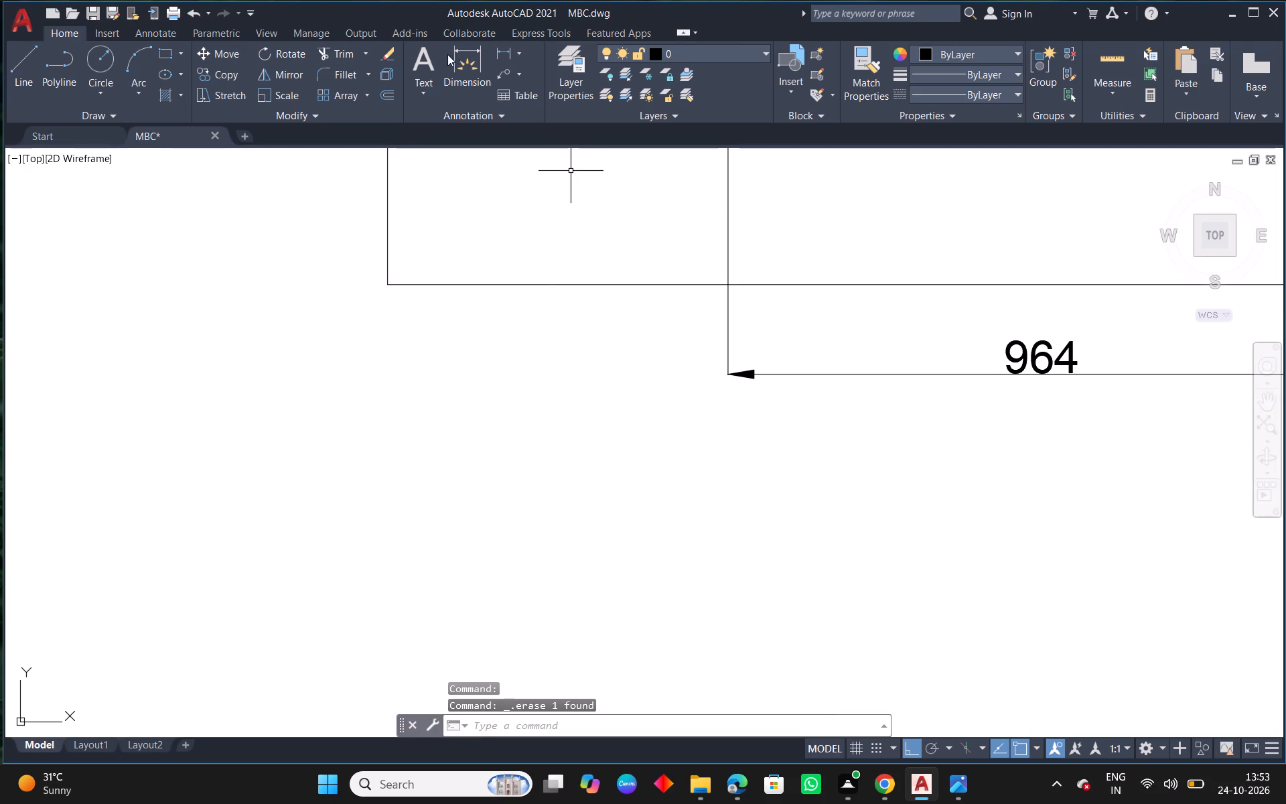
Dimension the leftmost bay's width between its bottom corners, in line with the existing width dimensions.
left_click(482, 66)
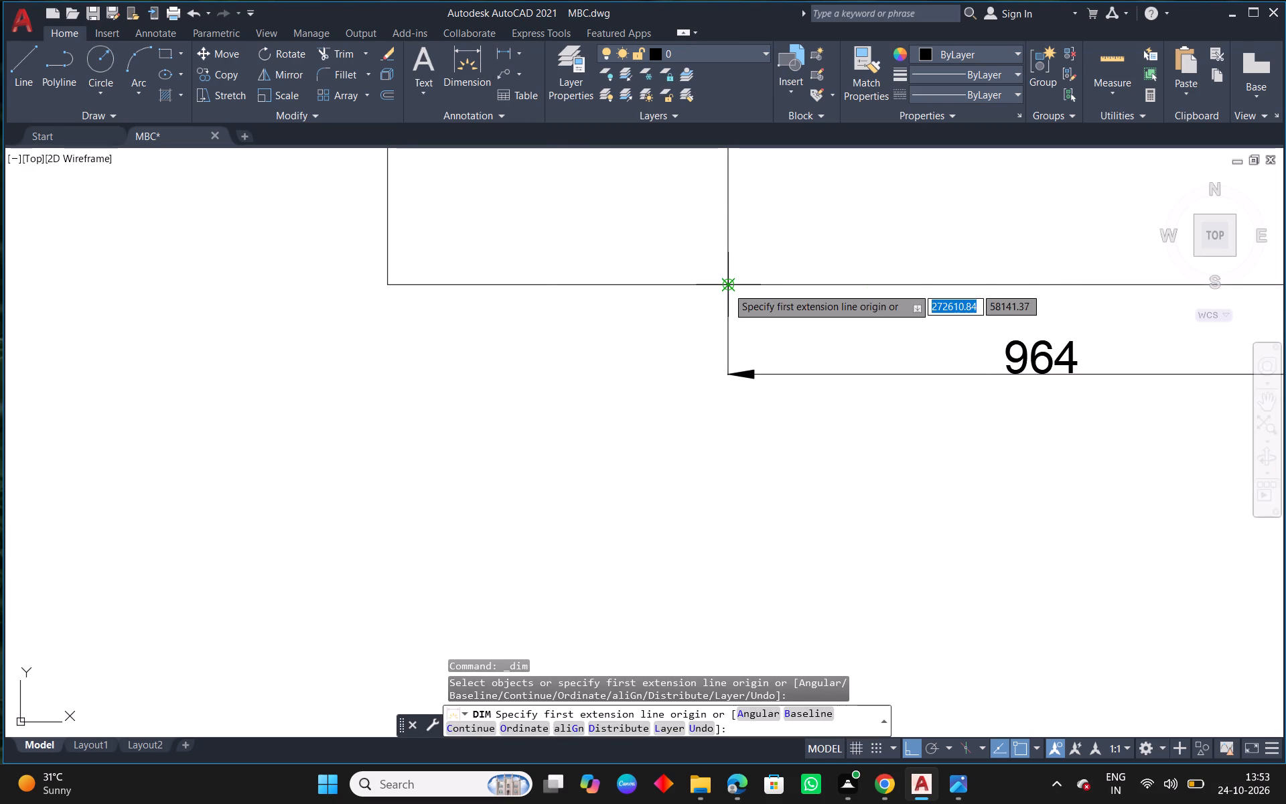
left_click(727, 287)
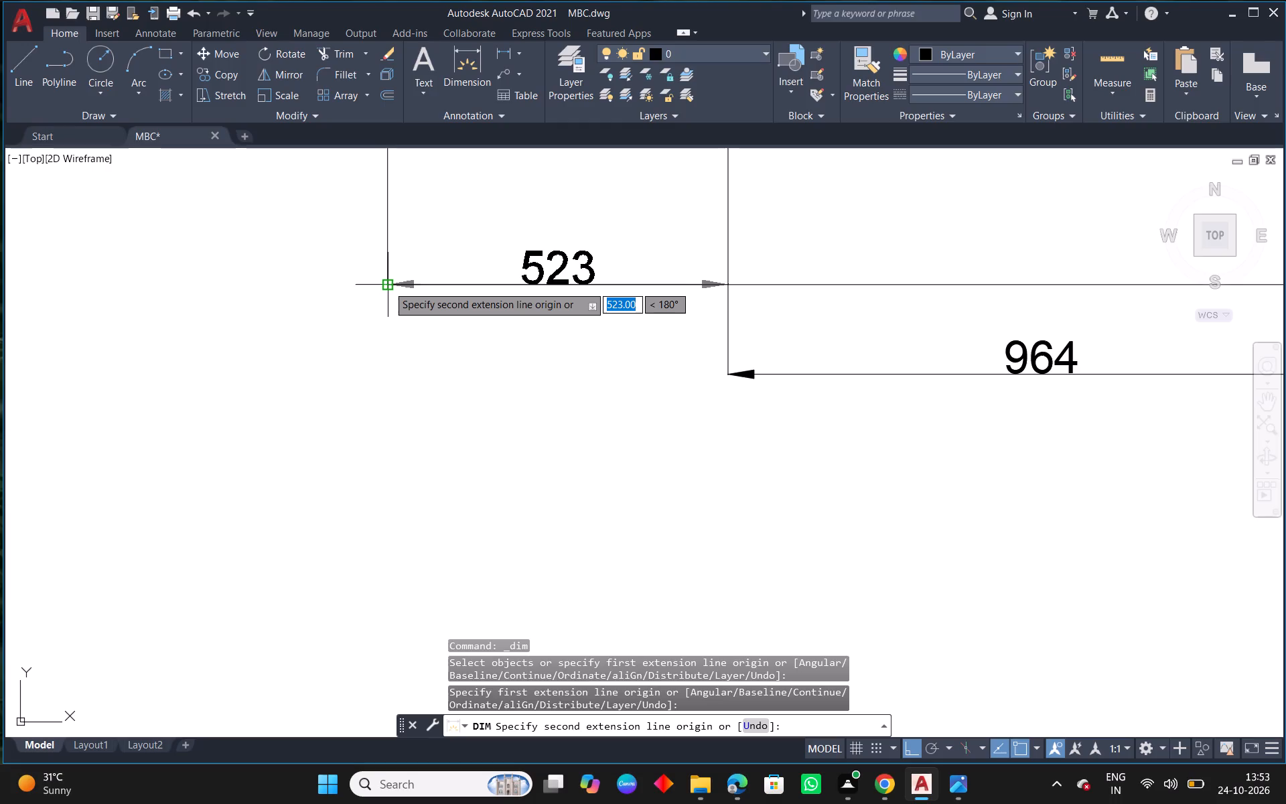
left_click(388, 285)
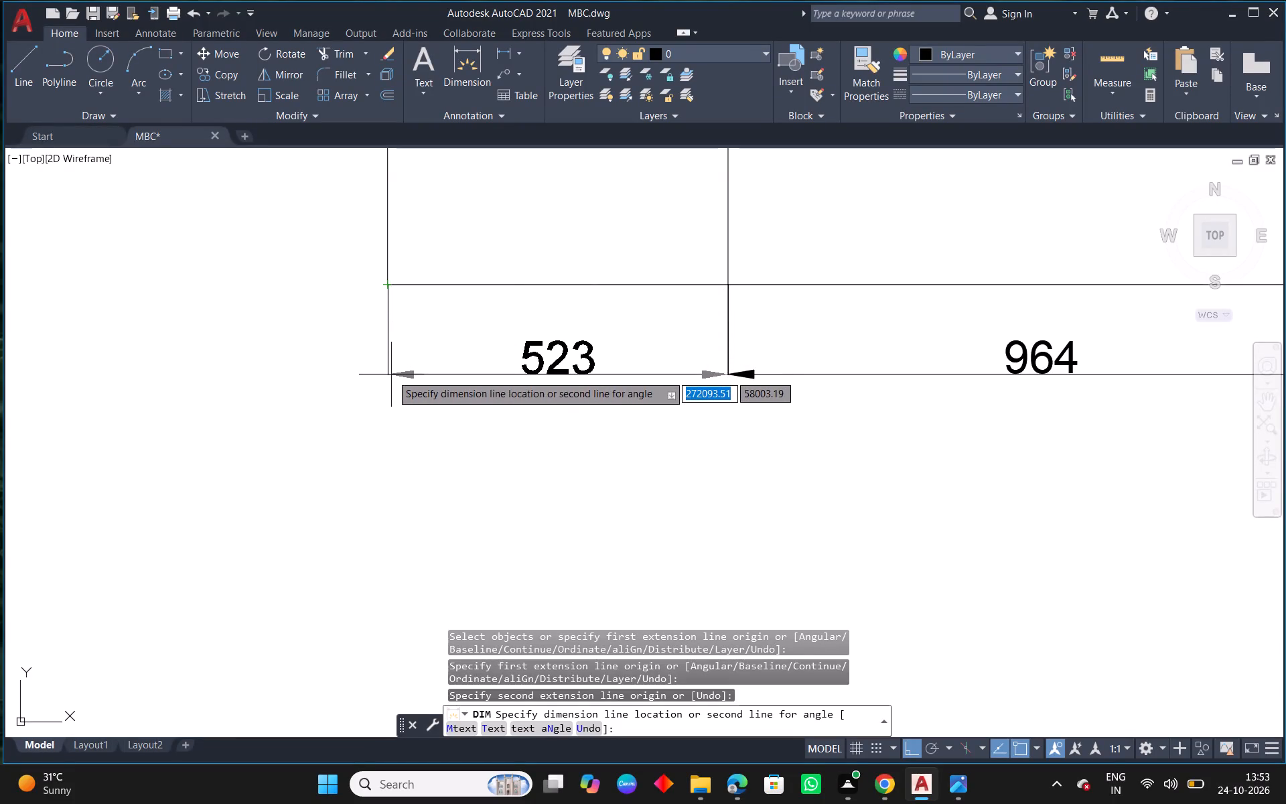
left_click(391, 375)
right_click(391, 373)
left_click(448, 391)
scroll(586, 409, "down", 2)
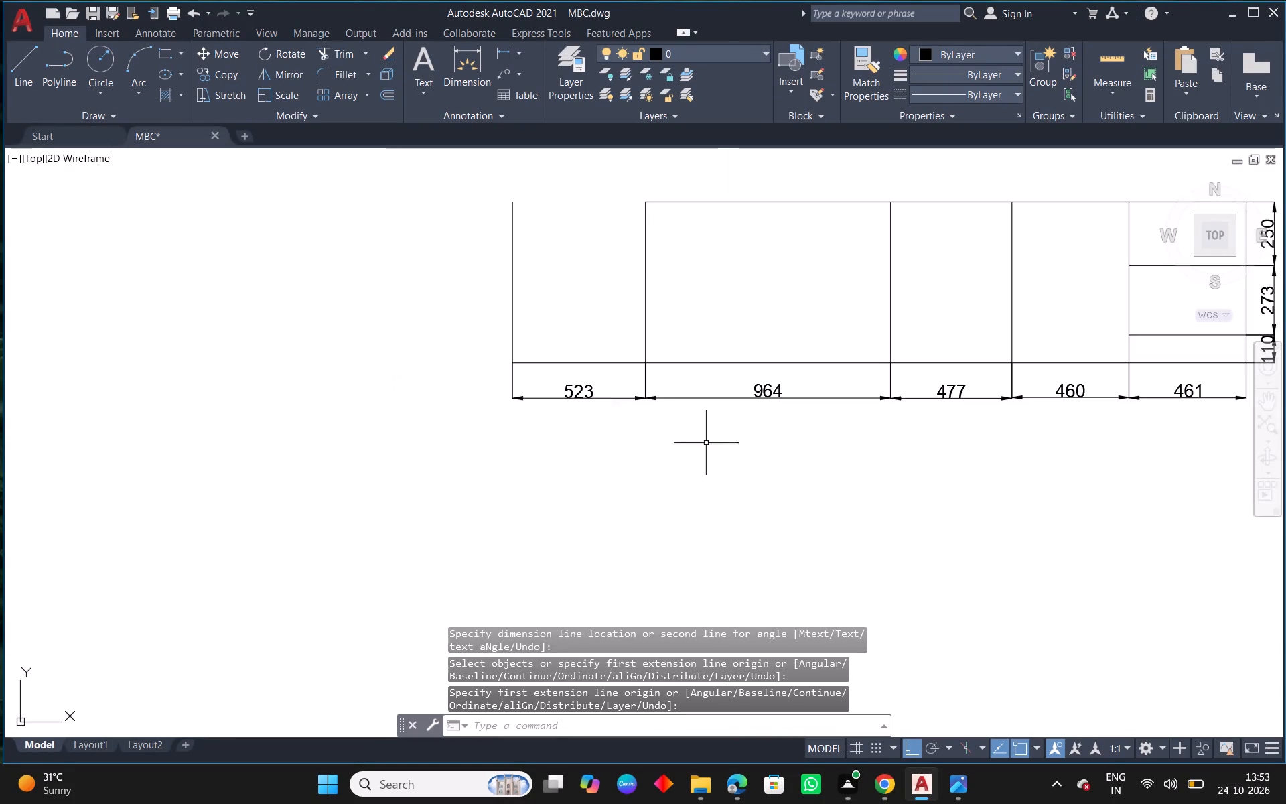
Fillet the 523 bay's left side line to the topmost shelf line to close the bay's top.
middle_click_drag(917, 391, 798, 482)
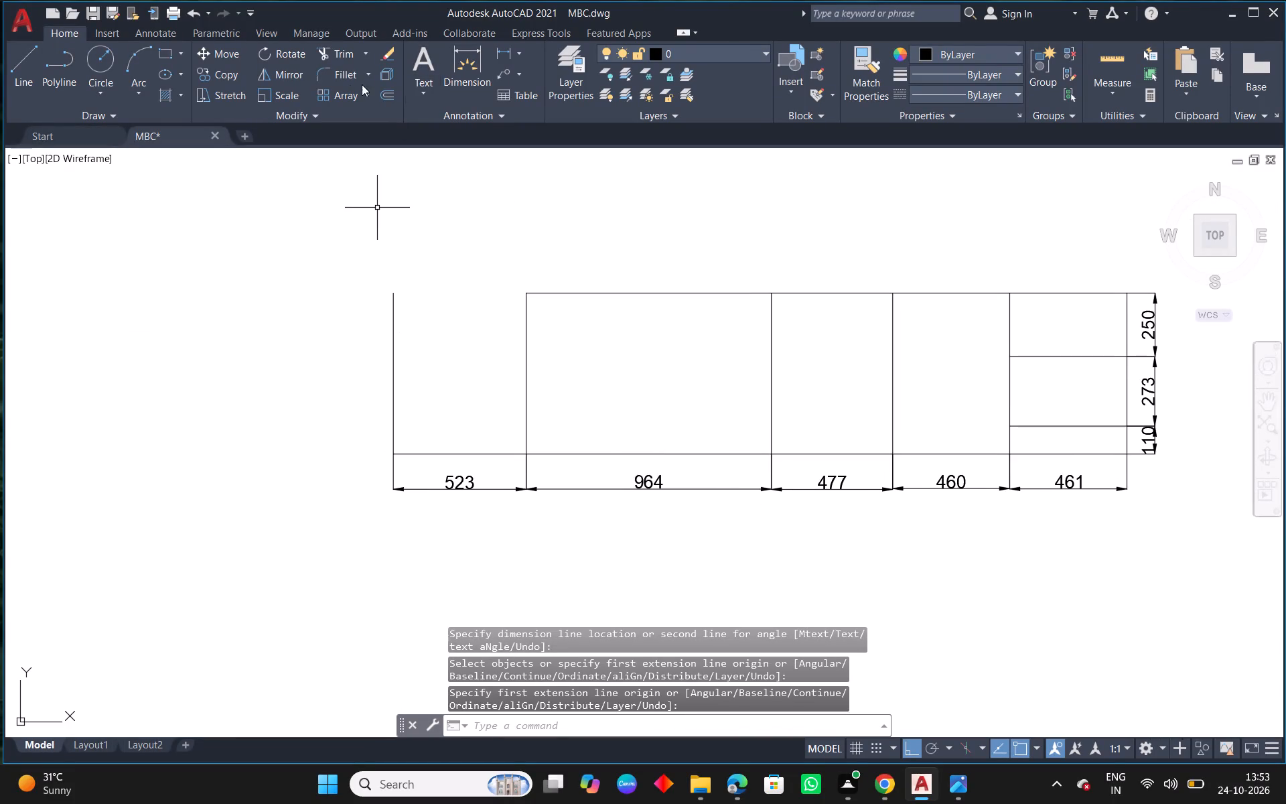
left_click(348, 76)
left_click(394, 377)
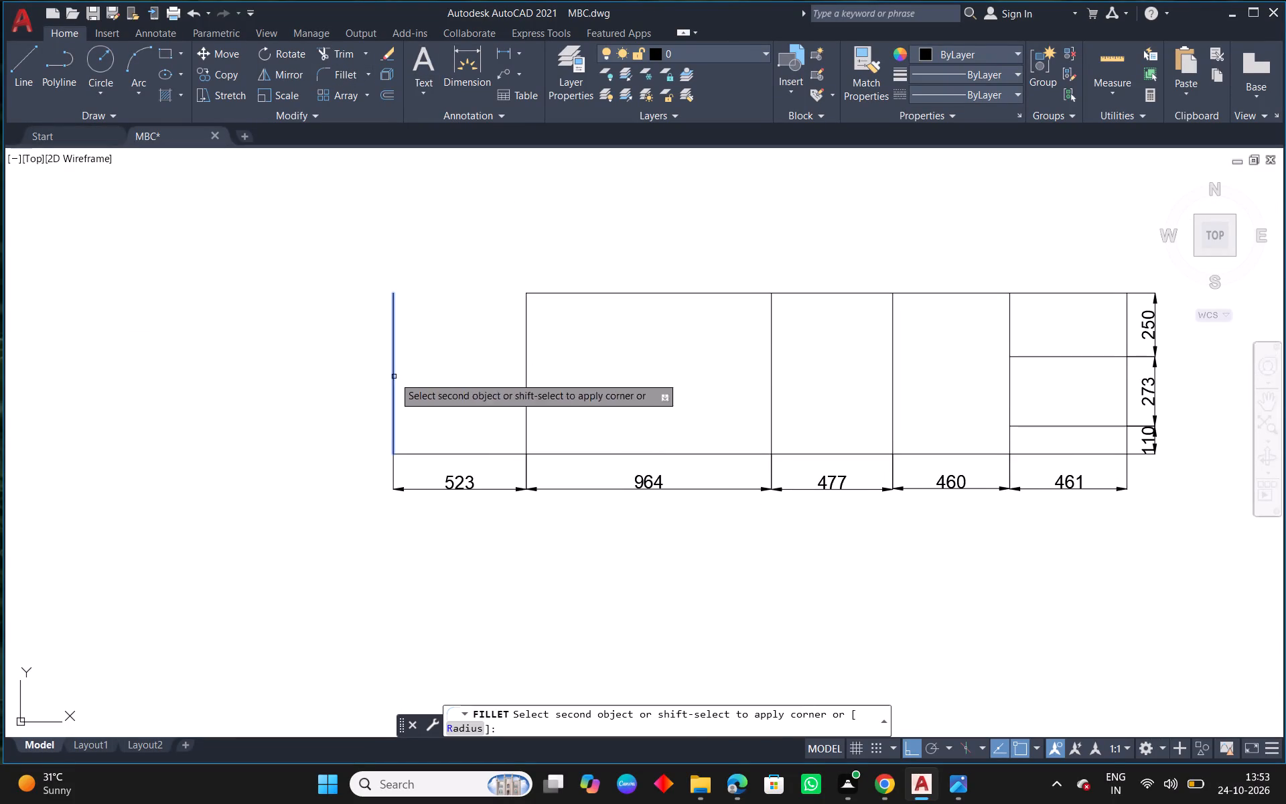
left_click(576, 295)
Examine the reference inner view's compartment and hatched side area, and compare it with the outer view's dimensions.
scroll(600, 397, "down", 3)
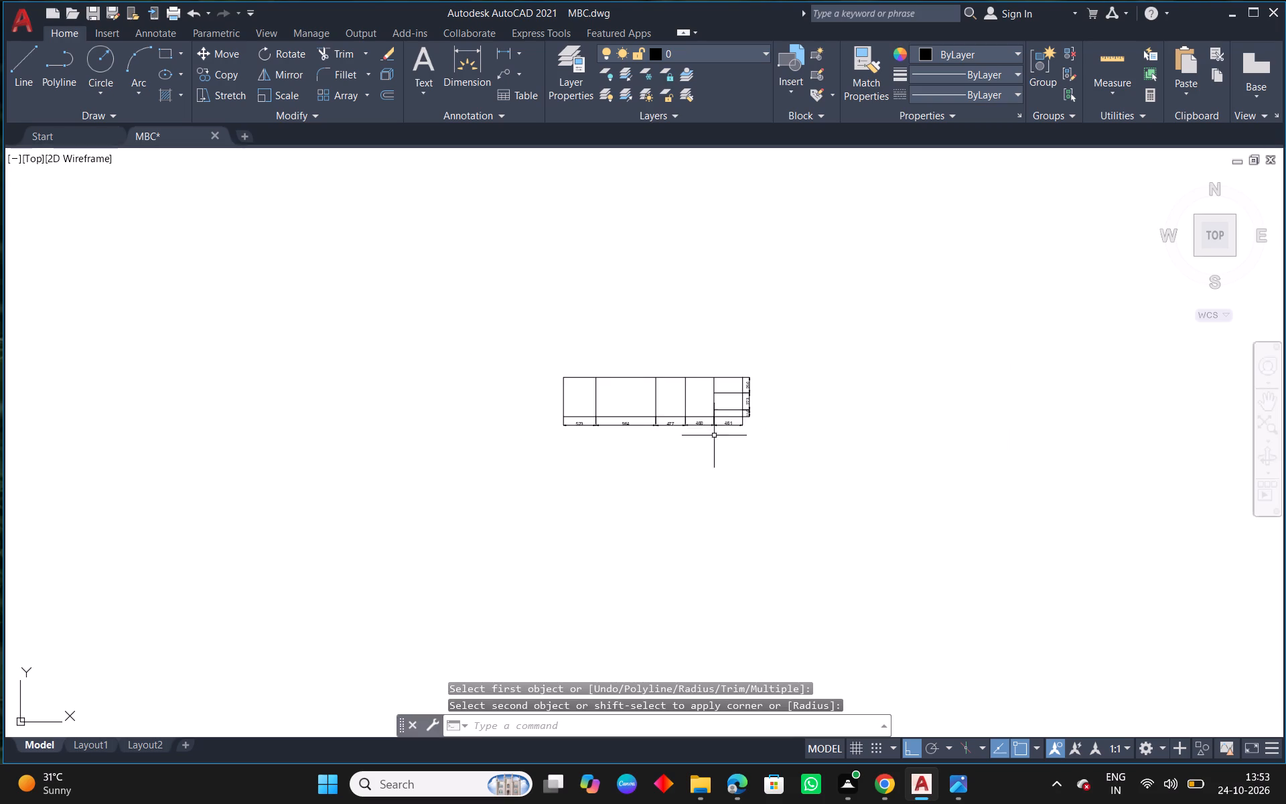
middle_click_drag(749, 389, 707, 333)
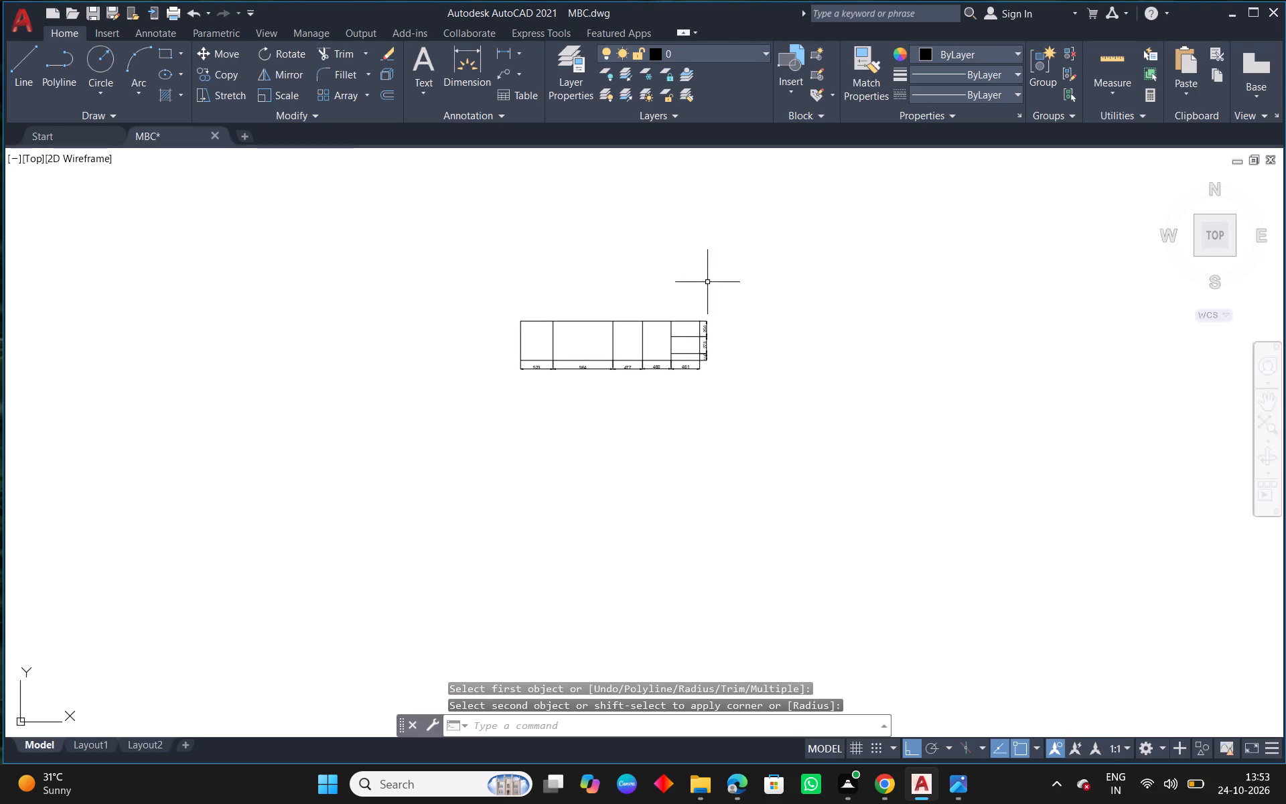
middle_click_drag(471, 429, 777, 456)
scroll(736, 431, "down", 6)
middle_click_drag(492, 456, 780, 438)
scroll(348, 446, "up", 2)
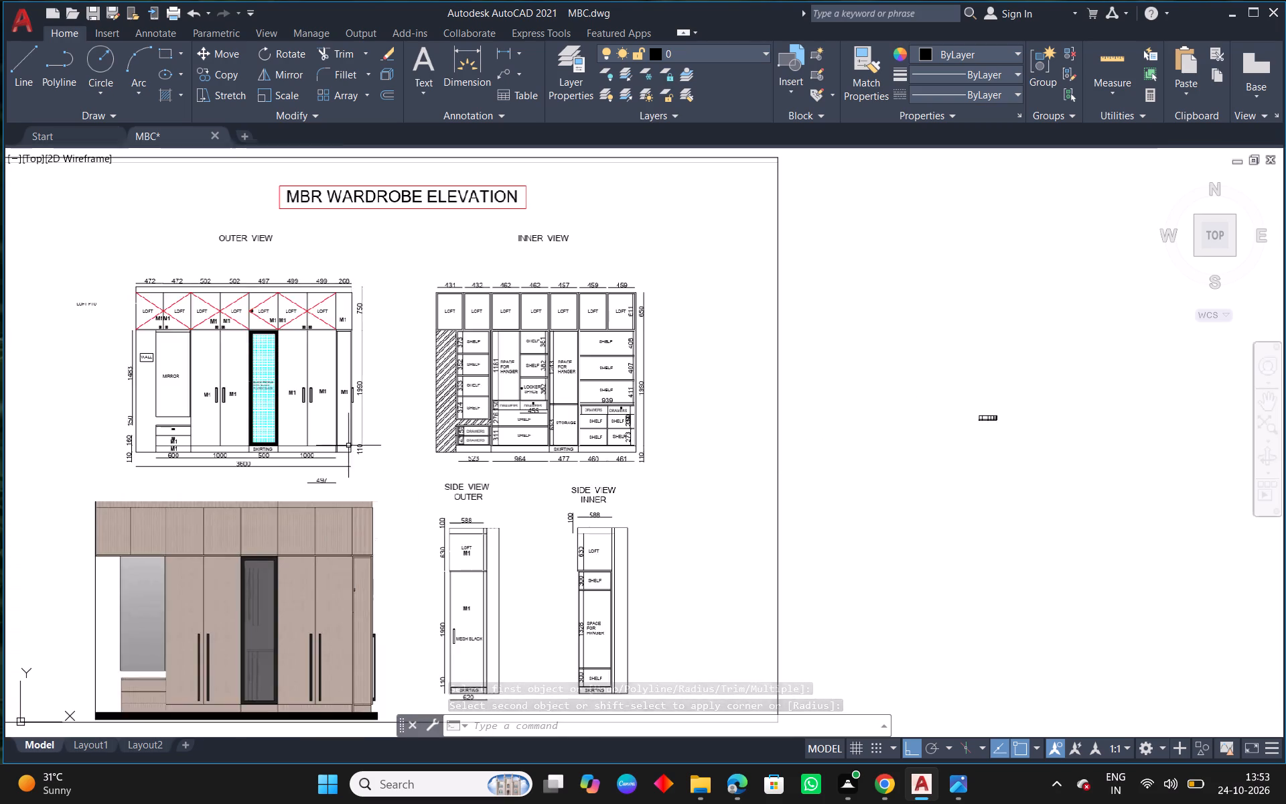
scroll(356, 449, "up", 1)
middle_click_drag(859, 493, 630, 567)
scroll(630, 568, "down", 1)
middle_click_drag(644, 324, 581, 440)
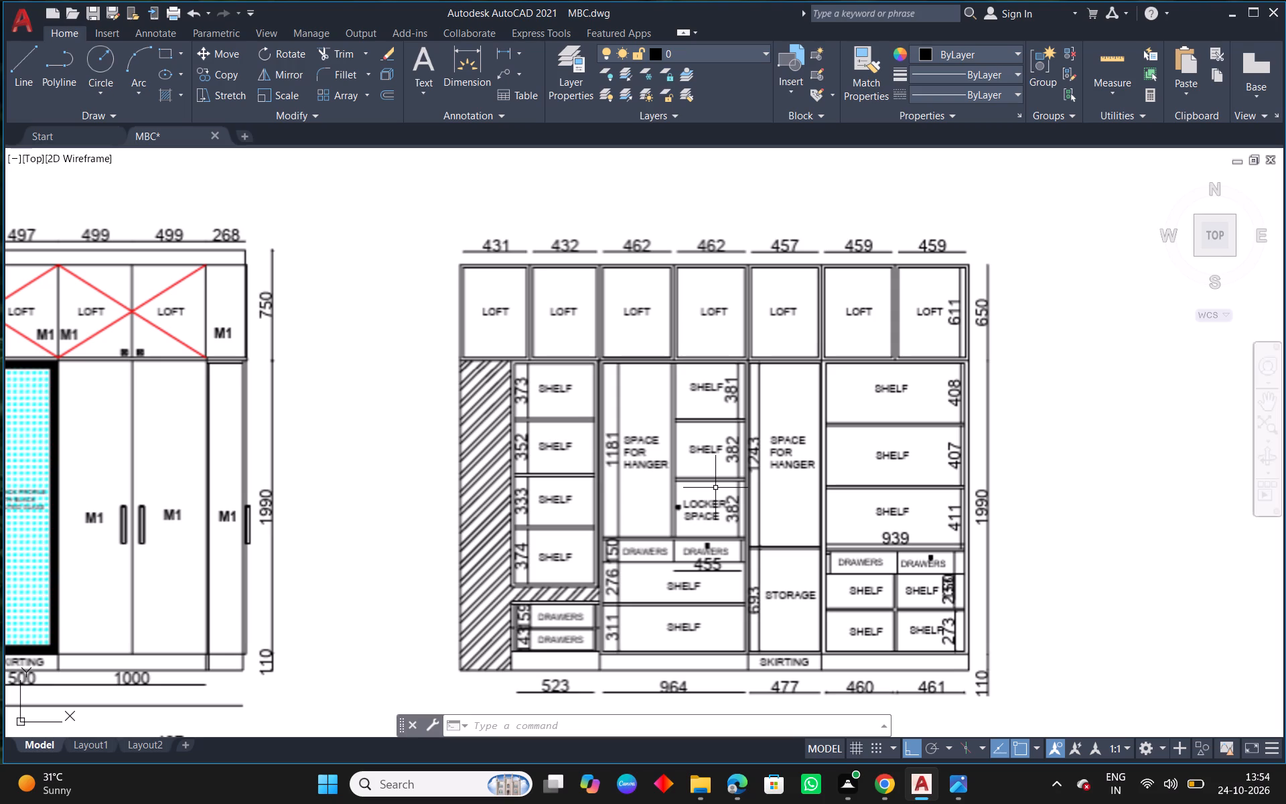
middle_click_drag(363, 443, 889, 416)
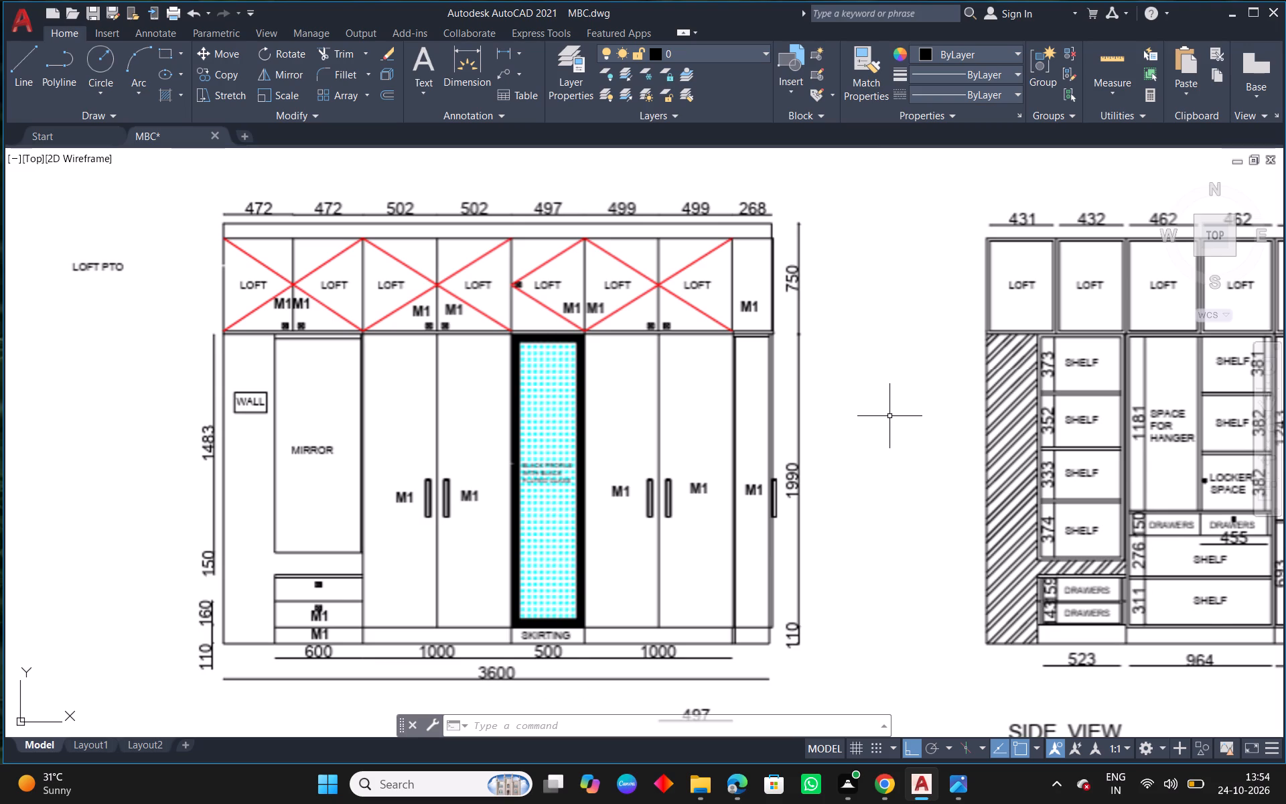
Dimension the width of the hatched strip beside the mirror, just below its top edge, in the drawn wardrobe elevation.
scroll(889, 416, "down", 2)
scroll(851, 461, "down", 3)
middle_click_drag(1006, 536, 745, 340)
middle_click_drag(755, 364, 746, 397)
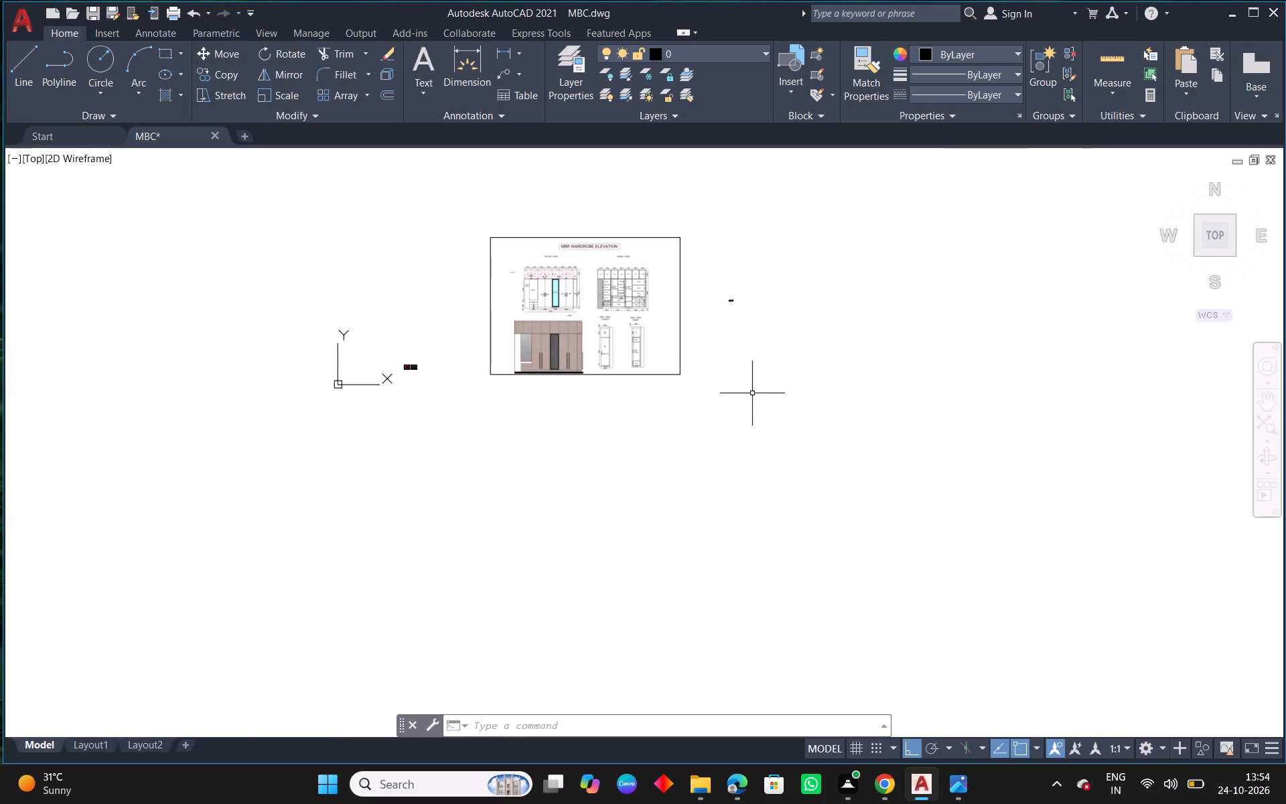
scroll(287, 362, "up", 3)
scroll(906, 398, "up", 4)
scroll(145, 248, "up", 3)
middle_click_drag(565, 405, 603, 407)
middle_click_drag(518, 277, 524, 367)
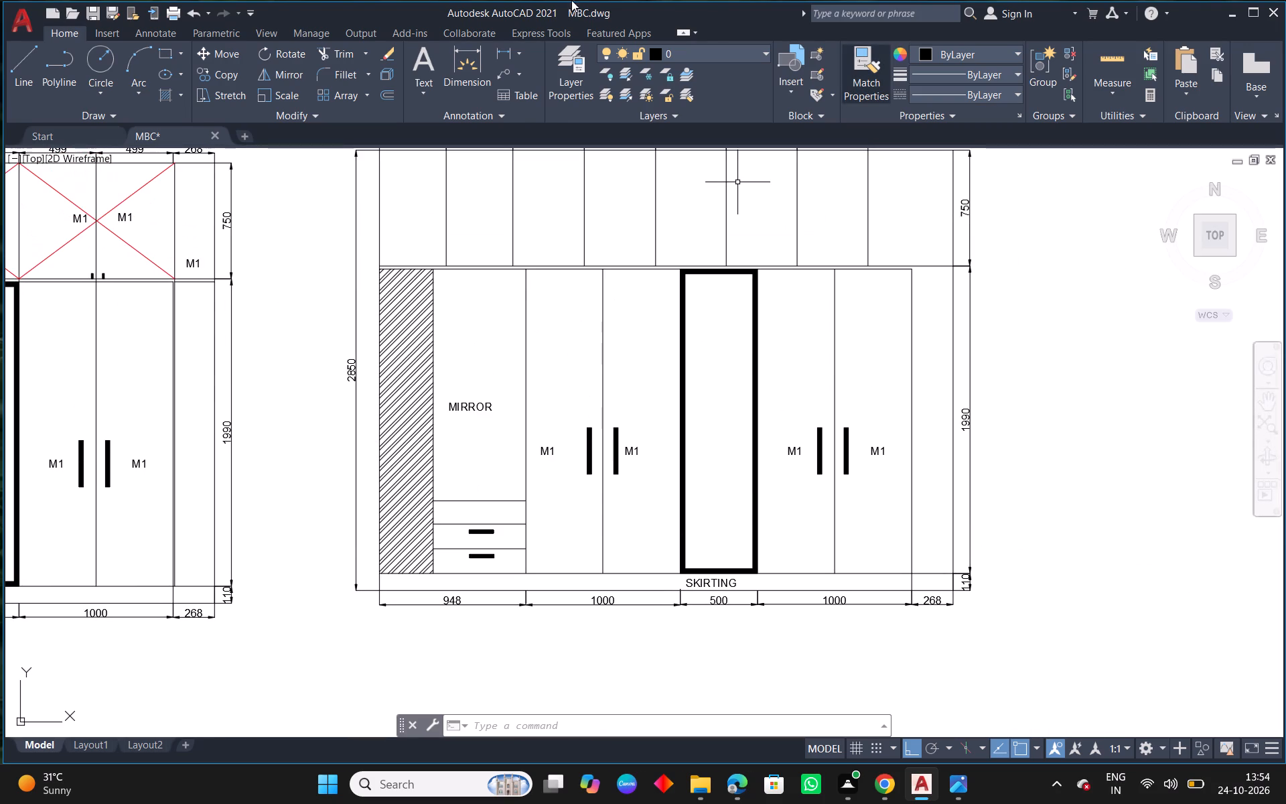
left_click(454, 87)
scroll(408, 261, "up", 2)
scroll(466, 278, "up", 2)
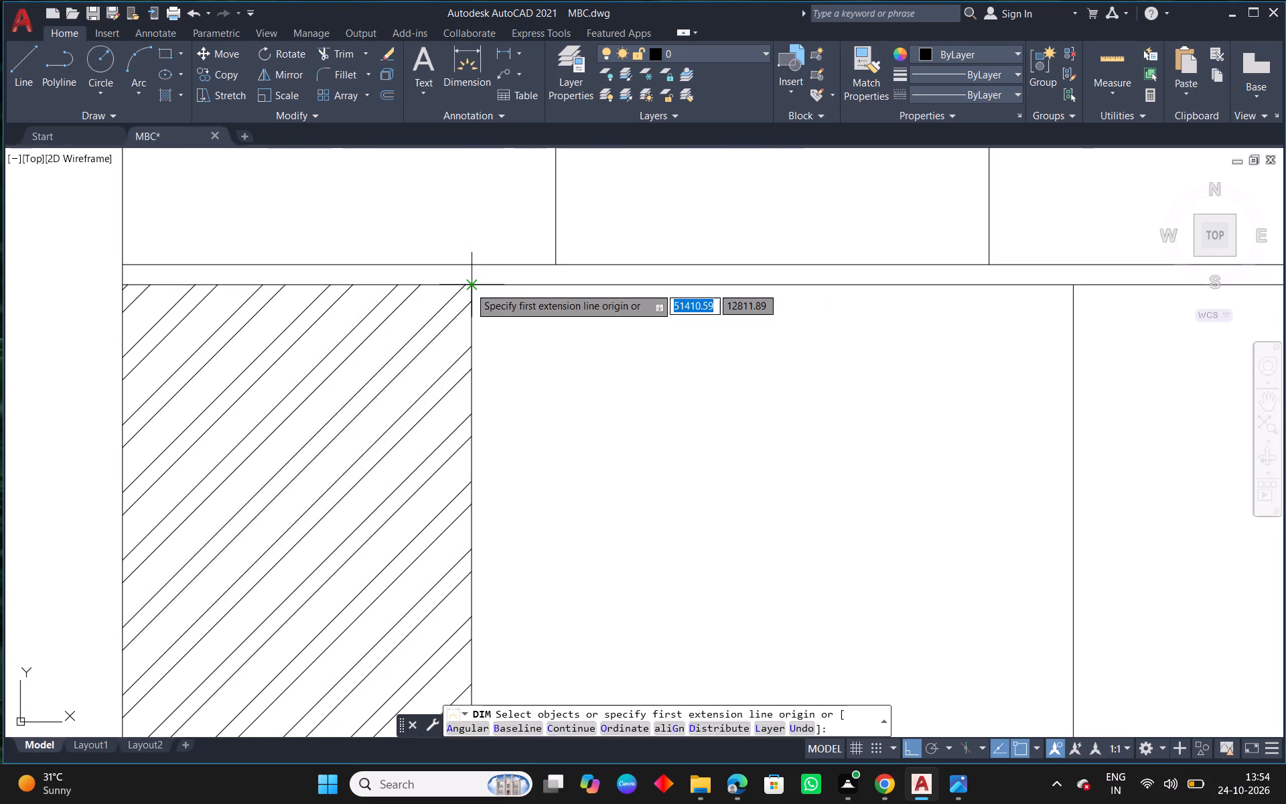
left_click(470, 287)
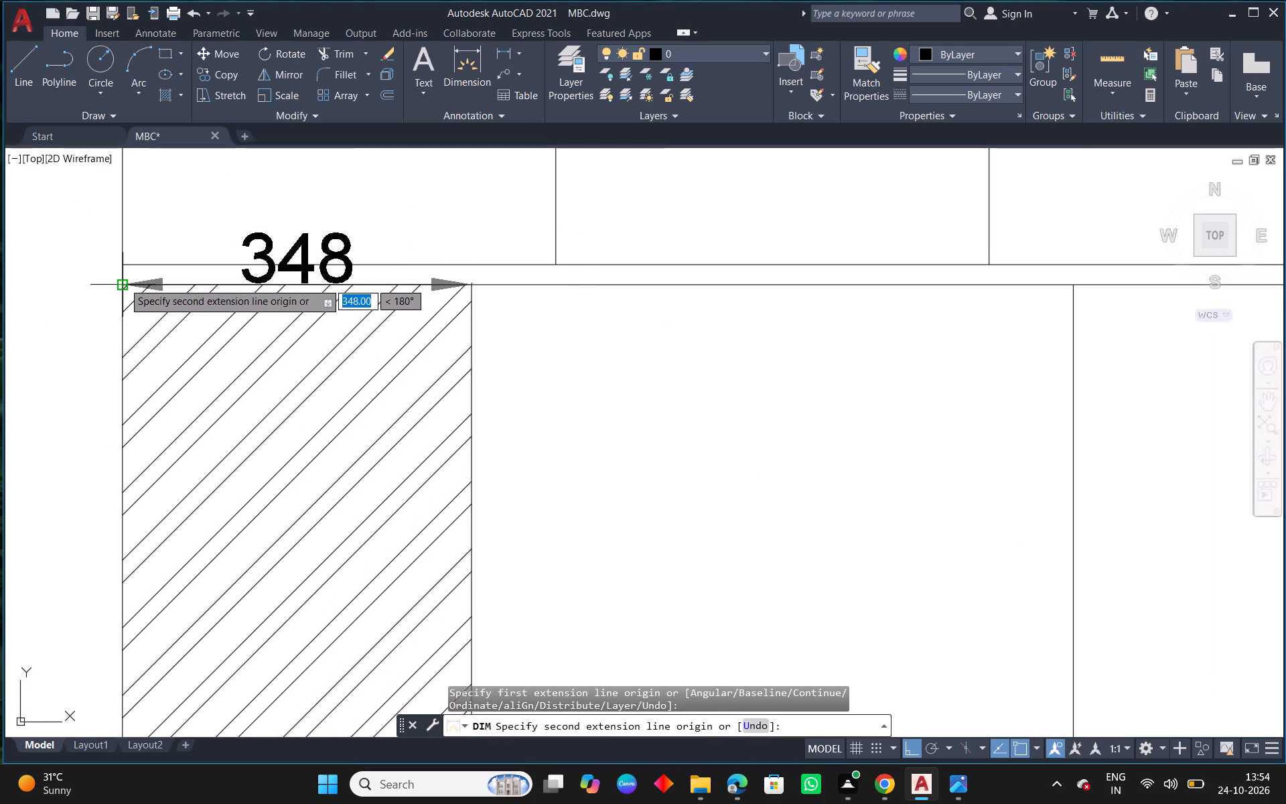
left_click(123, 282)
left_click(141, 348)
right_click(141, 348)
left_click(218, 361)
Offset the 523 bay's left side line 348 outward to form the side area's outer edge.
scroll(338, 393, "down", 5)
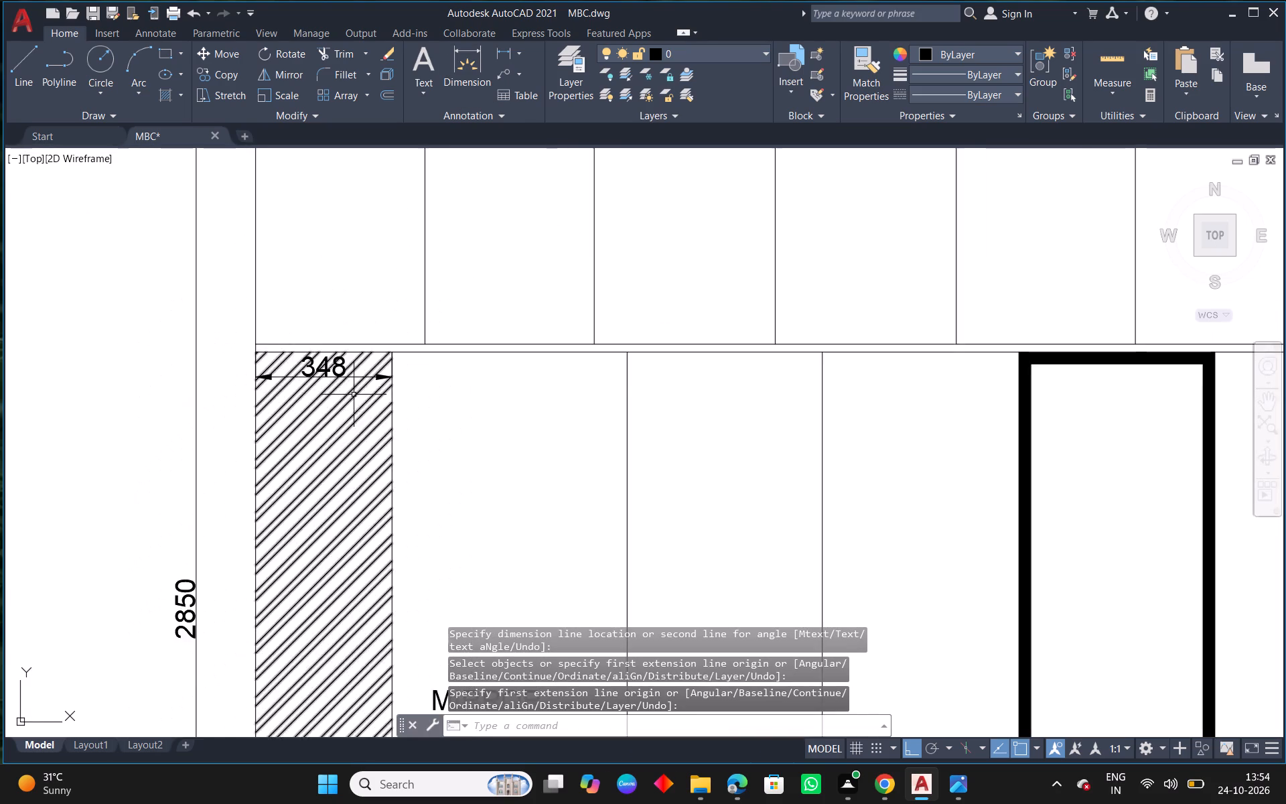
scroll(354, 395, "down", 11)
middle_click_drag(853, 493, 57, 454)
scroll(57, 454, "down", 3)
middle_click_drag(779, 503, 89, 513)
scroll(268, 521, "down", 2)
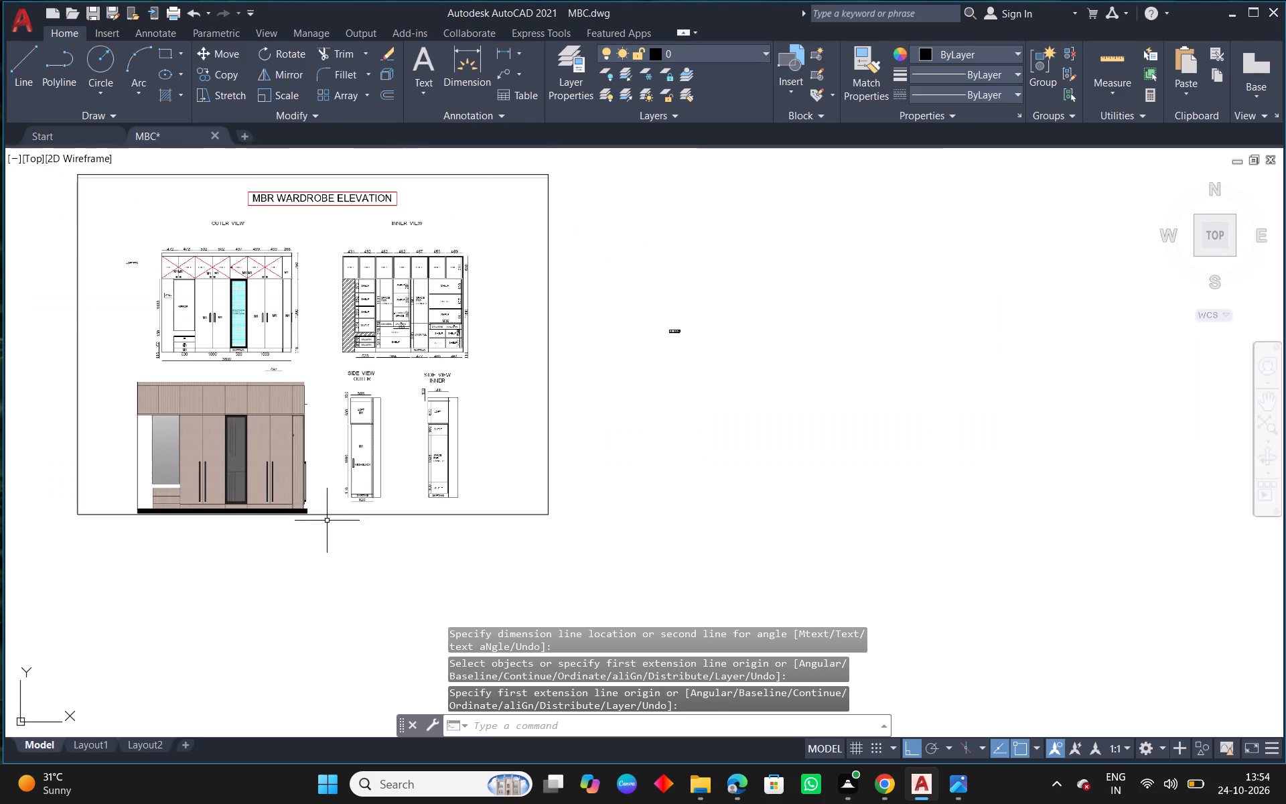
scroll(681, 349, "up", 4)
scroll(669, 283, "up", 3)
middle_click_drag(537, 221, 577, 582)
scroll(459, 396, "up", 2)
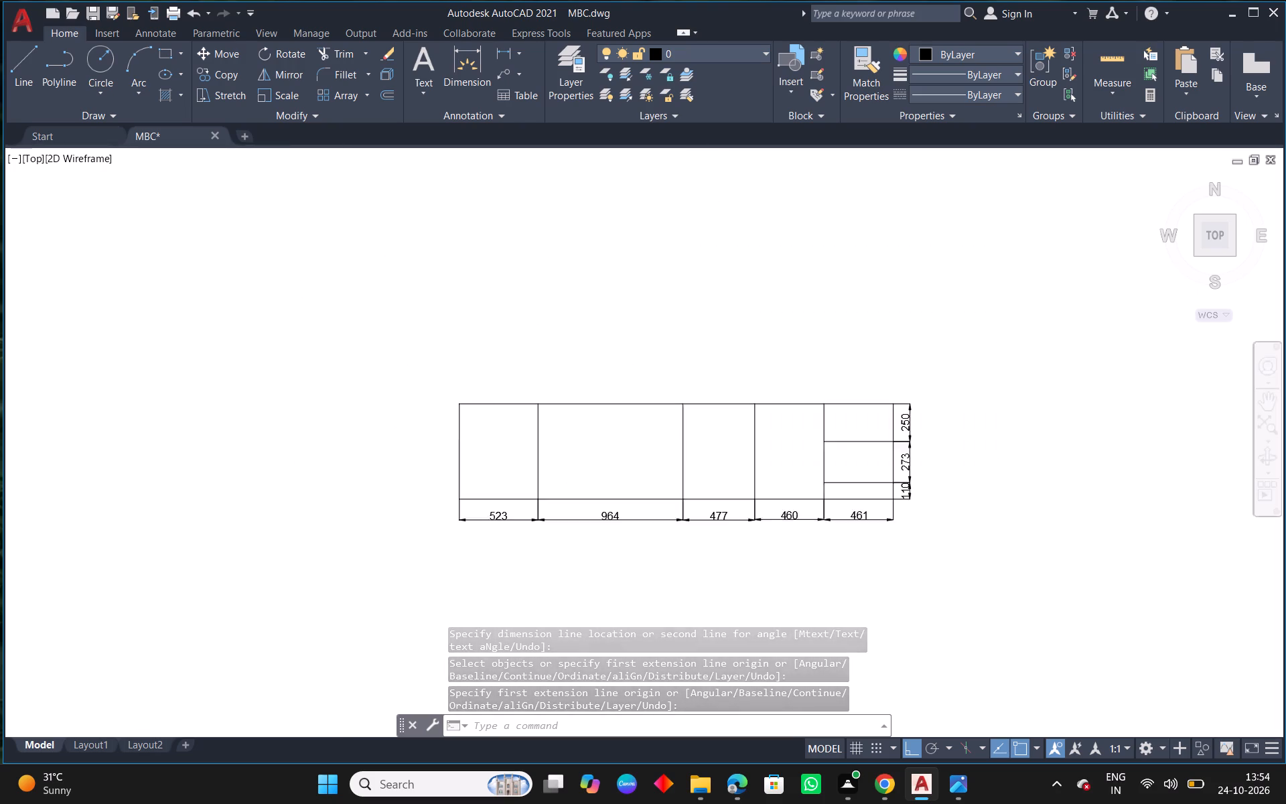
middle_click_drag(489, 500, 555, 472)
type("O 348")
key("Return")
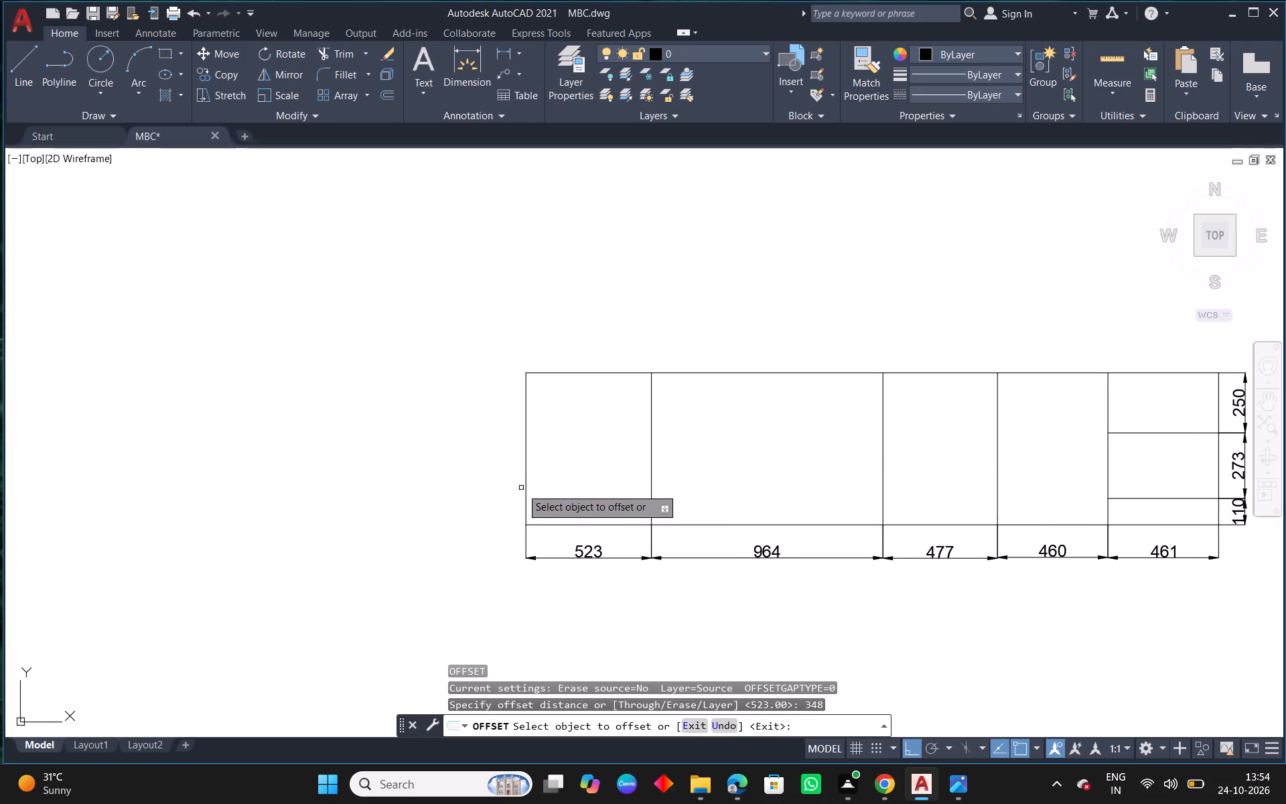
left_click(526, 488)
left_click(443, 519)
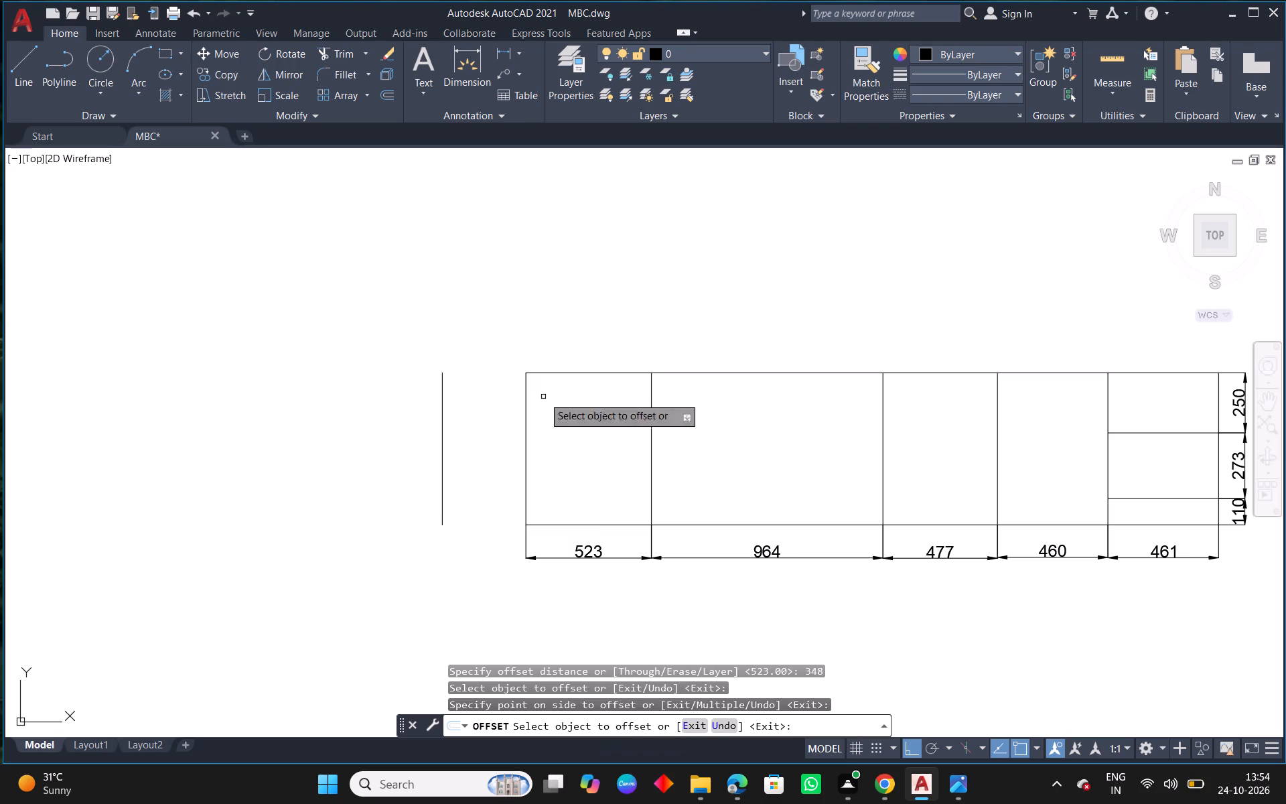
key("Escape")
Fillet the bottom base line to the side area's outer line to close its lower corner.
key("f")
key("space")
left_click(557, 523)
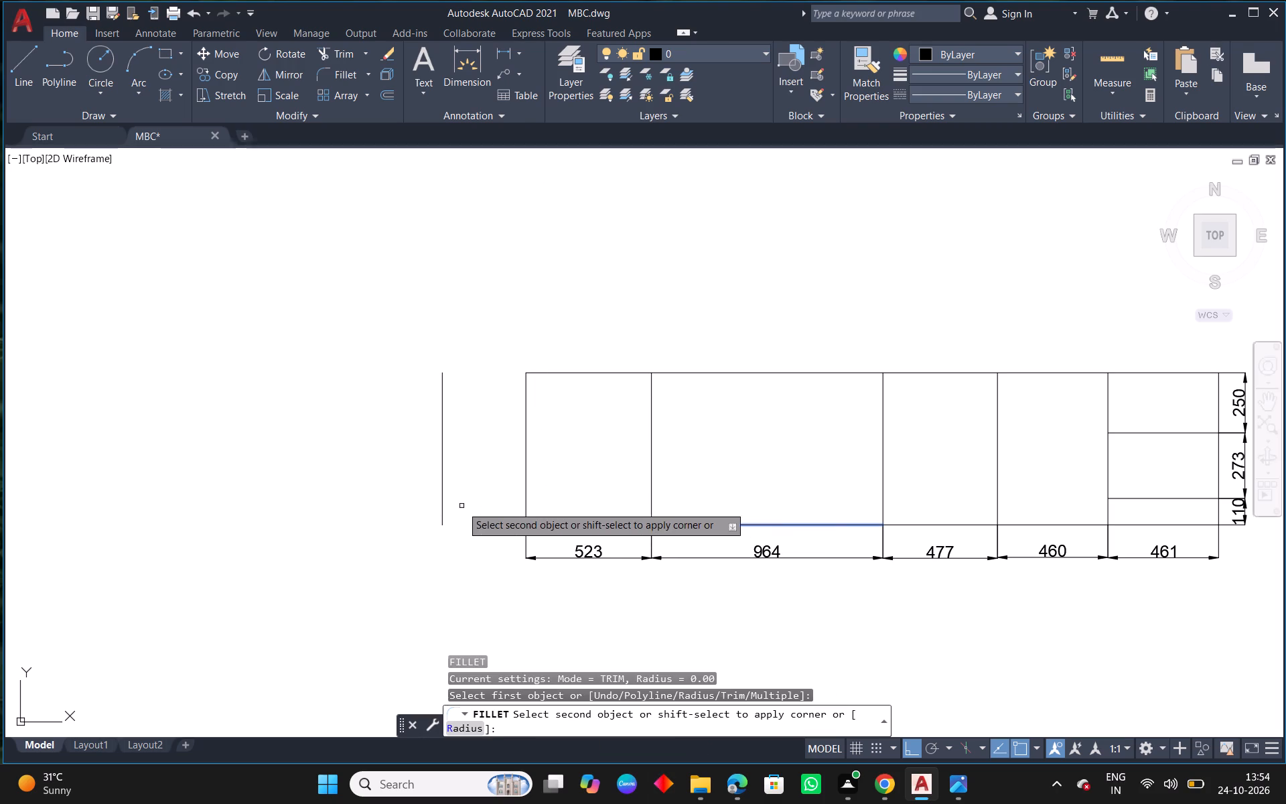
left_click(445, 517)
left_click(442, 521)
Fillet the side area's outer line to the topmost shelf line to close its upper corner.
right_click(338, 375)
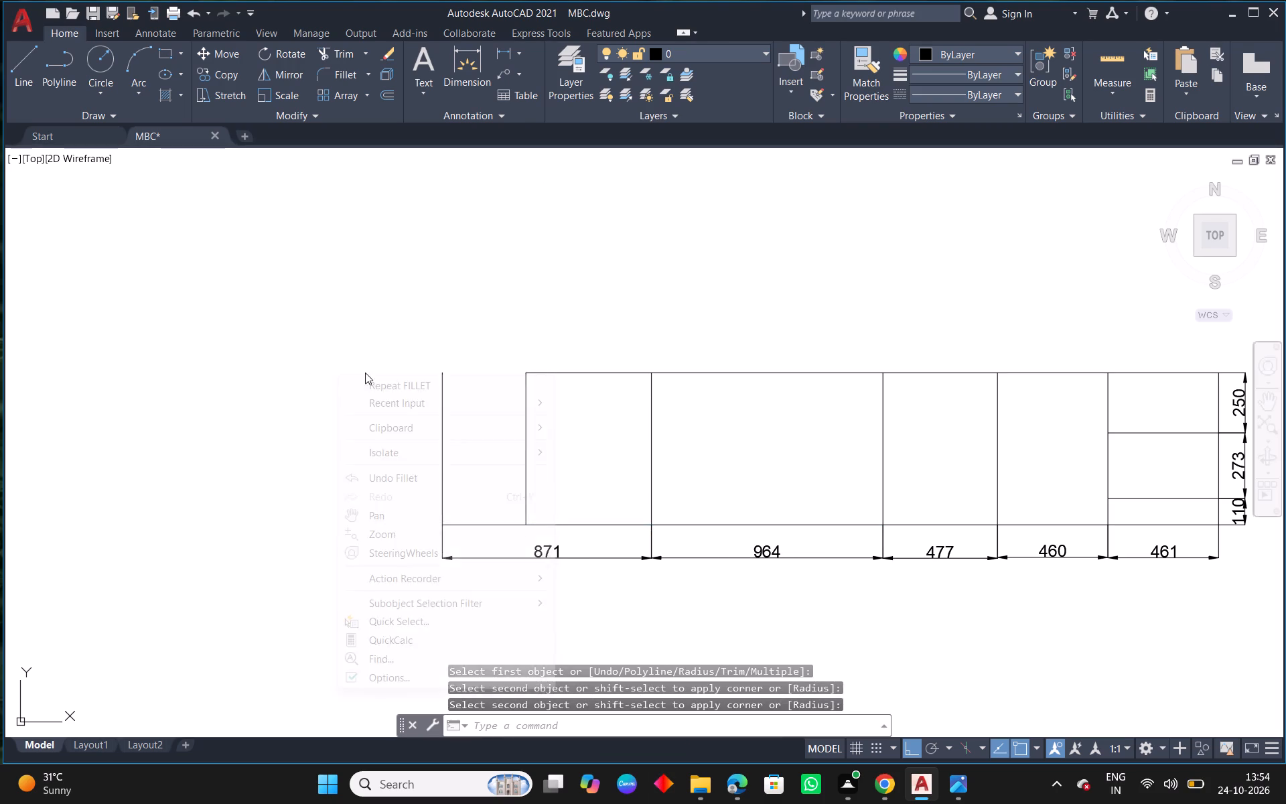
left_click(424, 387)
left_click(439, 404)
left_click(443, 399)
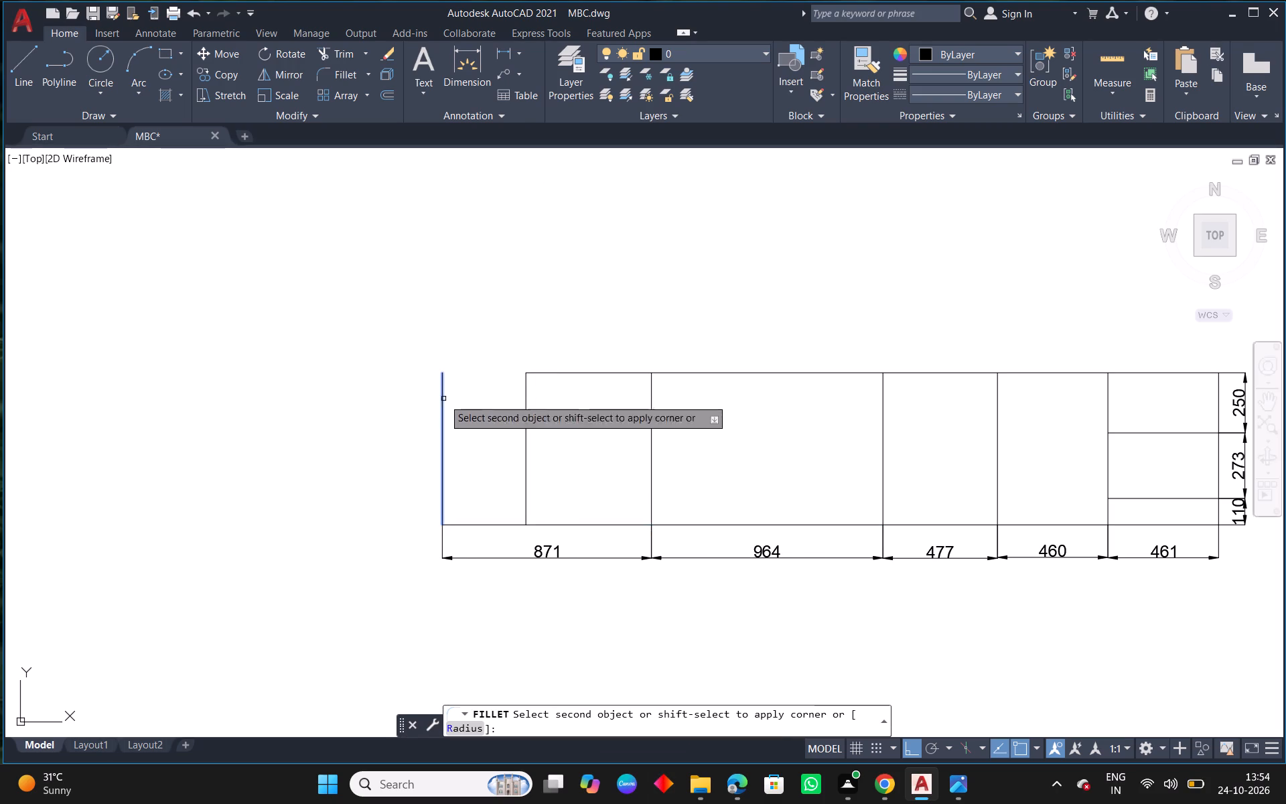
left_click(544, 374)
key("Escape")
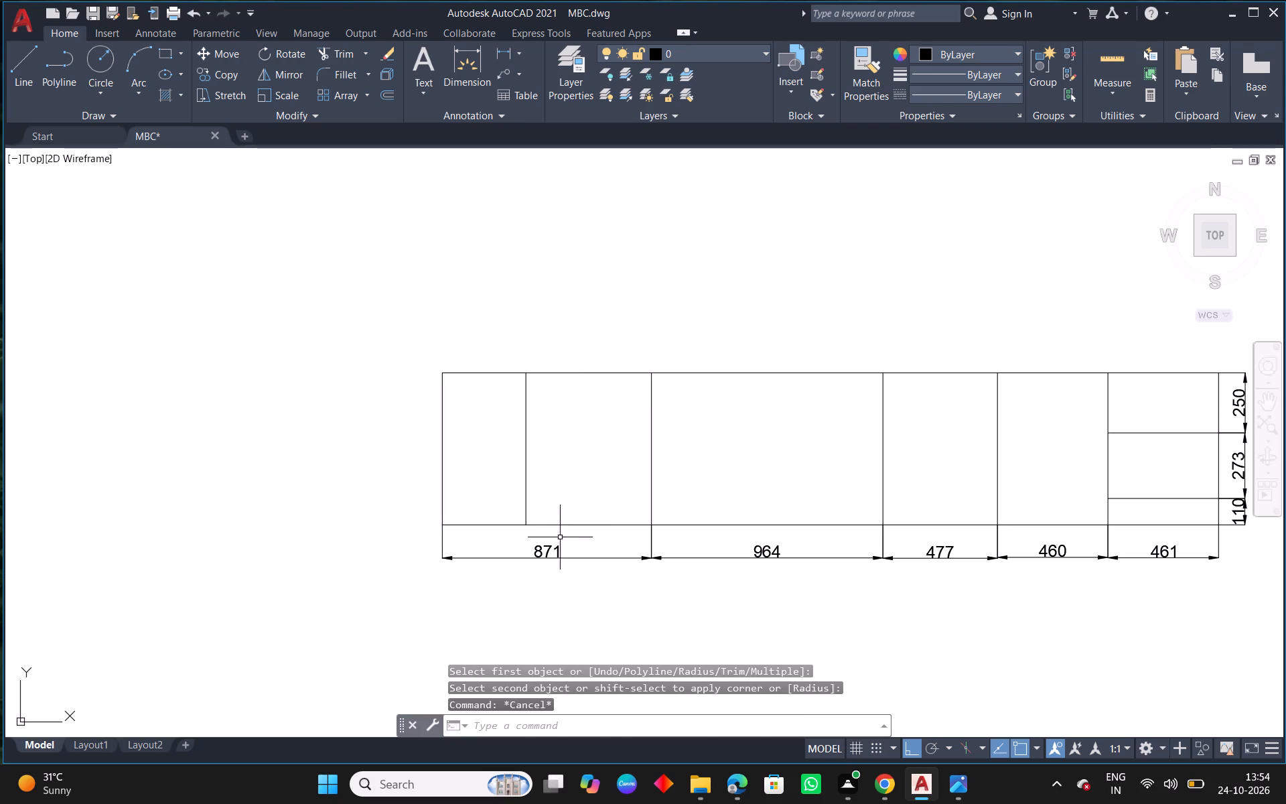
Stretch the leftmost width dimension's outer origin back to the 523 bay's bottom-left corner.
left_click(551, 542)
left_click(543, 558)
scroll(443, 580, "up", 1)
left_click_drag(439, 494, 439, 494)
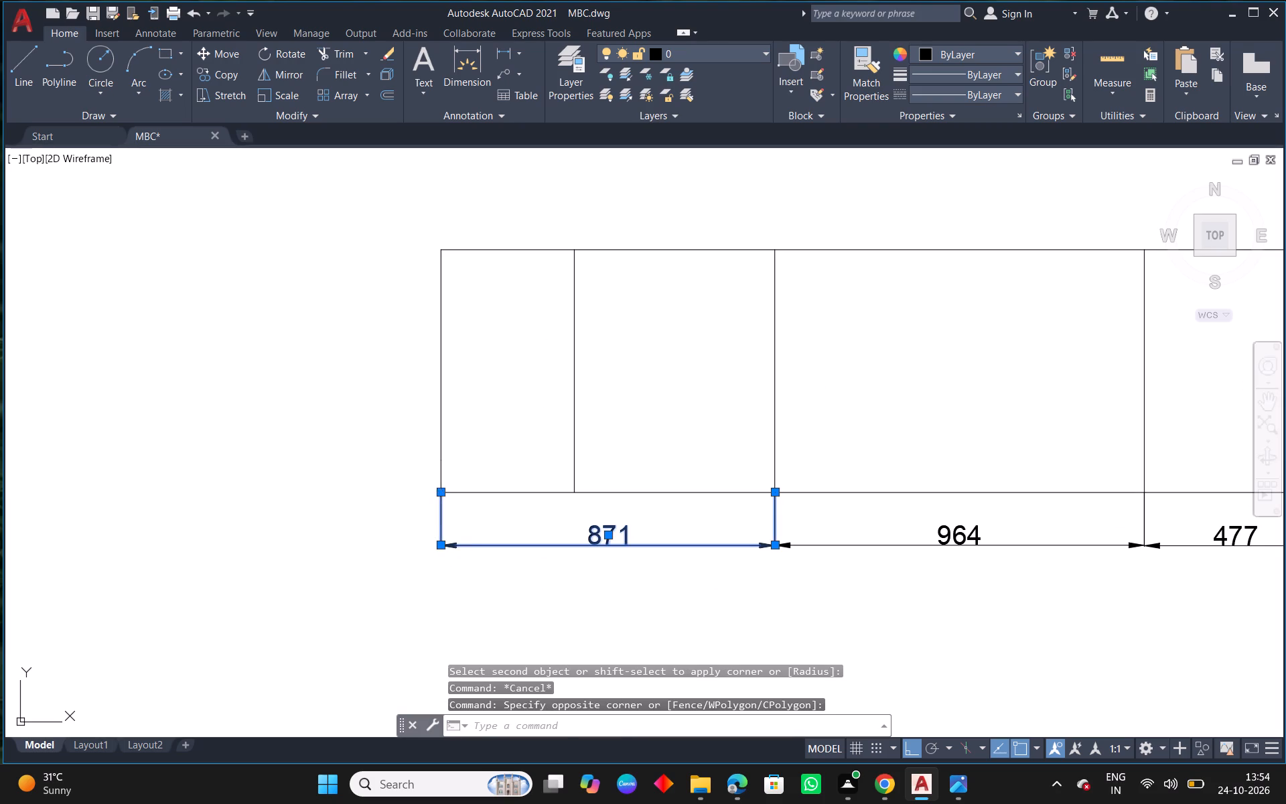
left_click_drag(439, 494, 449, 494)
left_click(574, 495)
key("Escape")
Examine the reference inner view's overall heights and skirting layout against the drawn bays.
scroll(577, 528, "down", 4)
middle_click_drag(787, 539, 704, 539)
scroll(429, 536, "up", 2)
scroll(450, 545, "down", 8)
middle_click_drag(423, 620, 891, 518)
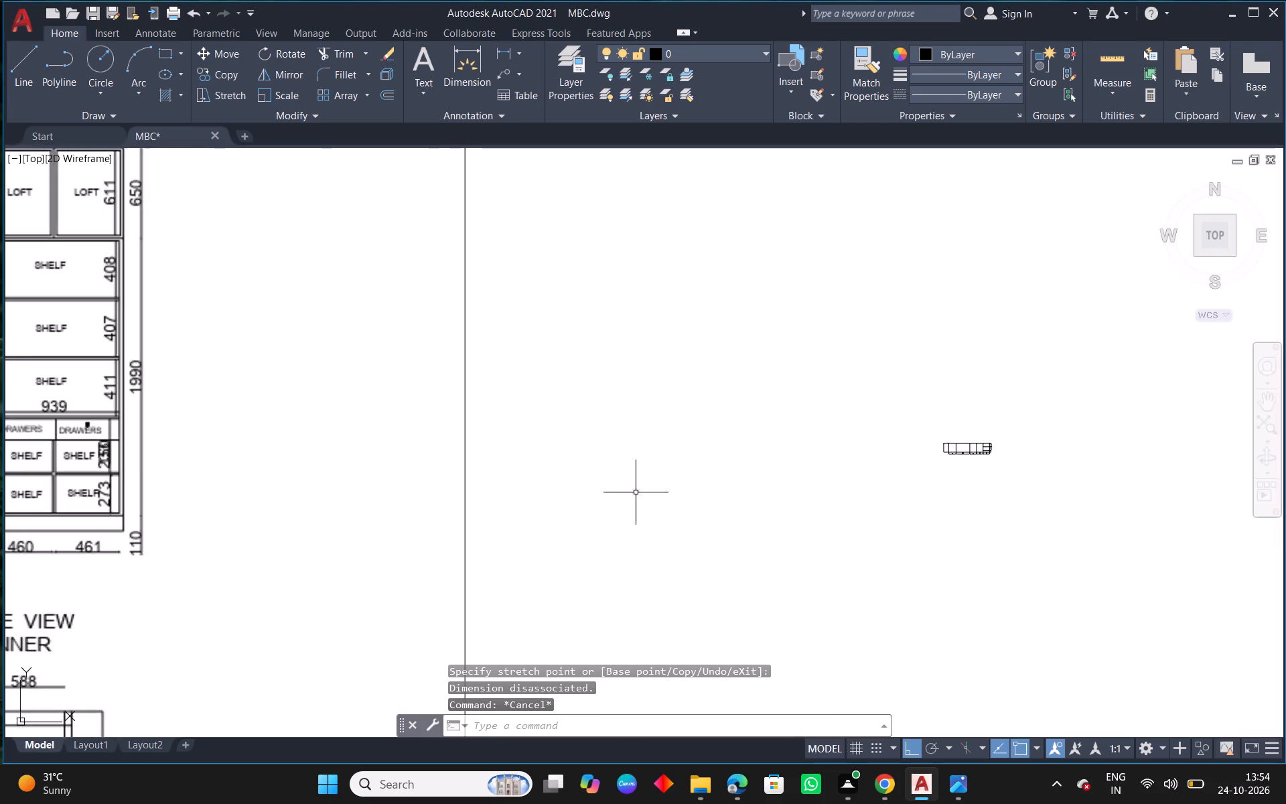
scroll(436, 502, "down", 2)
scroll(183, 494, "up", 1)
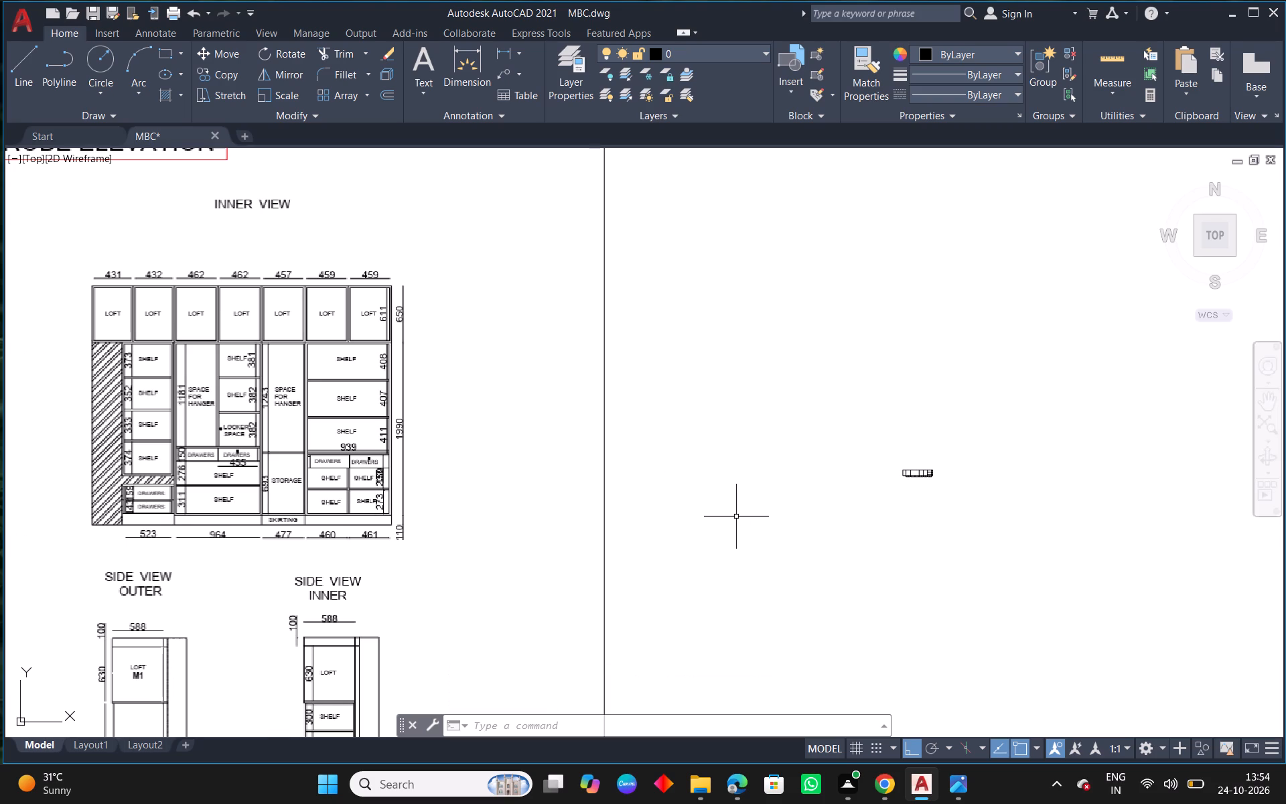
middle_click_drag(736, 517, 365, 509)
scroll(571, 488, "up", 3)
scroll(257, 338, "up", 3)
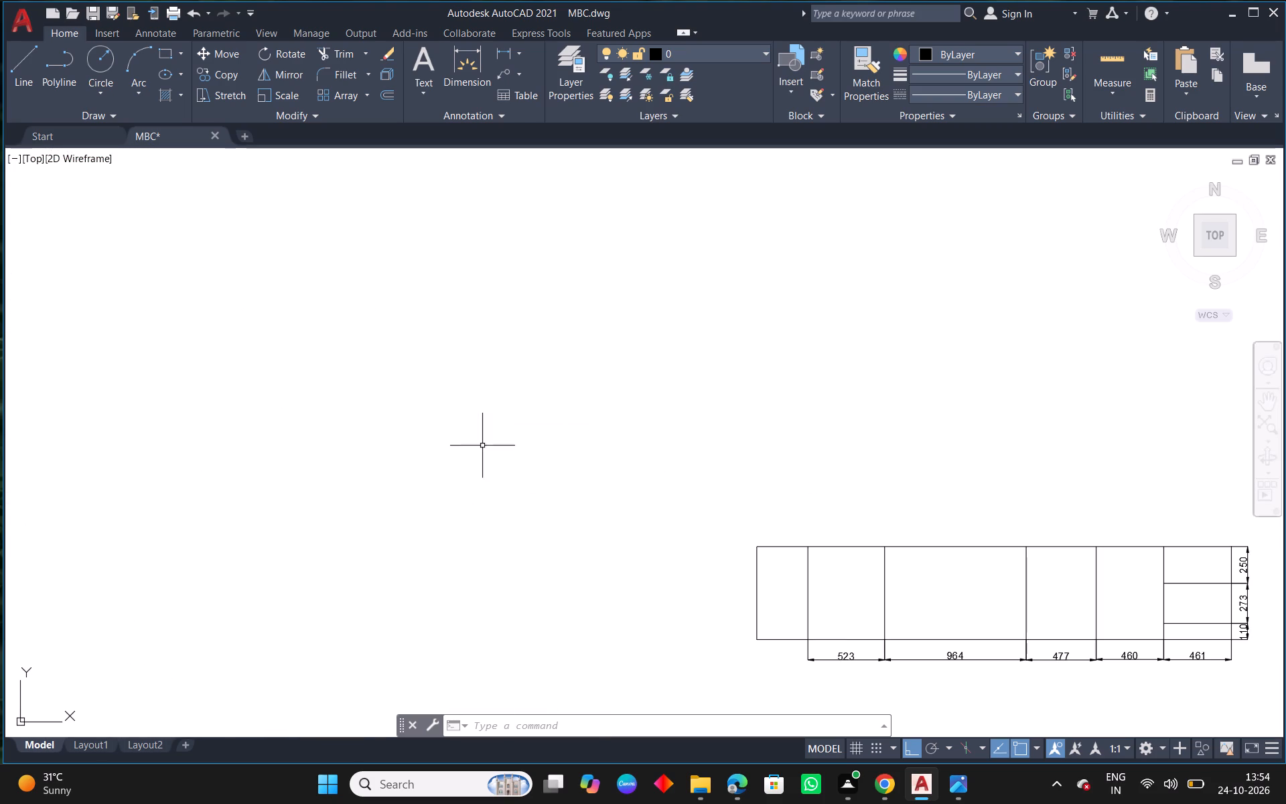
Erase the topmost horizontal line running across all the bays.
middle_click_drag(797, 501, 356, 397)
left_click_drag(521, 419, 520, 432)
left_click(516, 447)
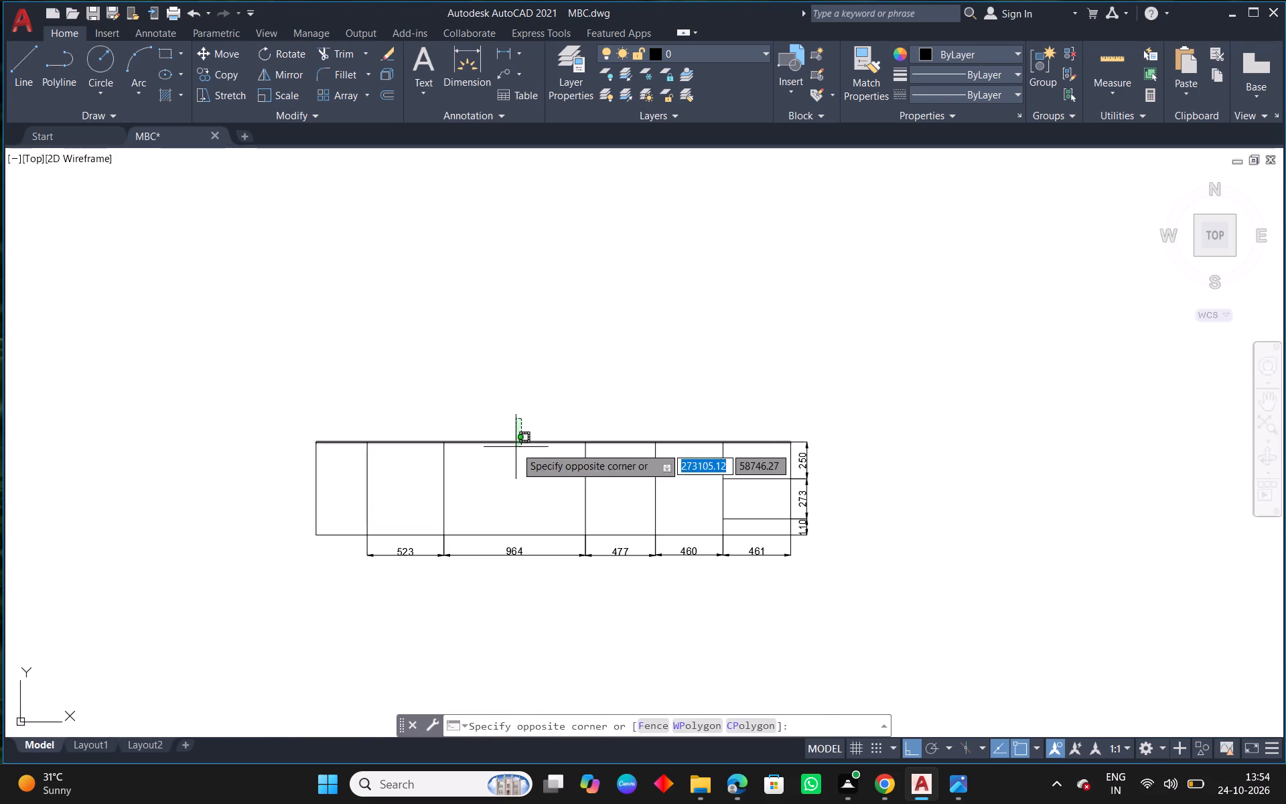
key("Delete")
key("Escape")
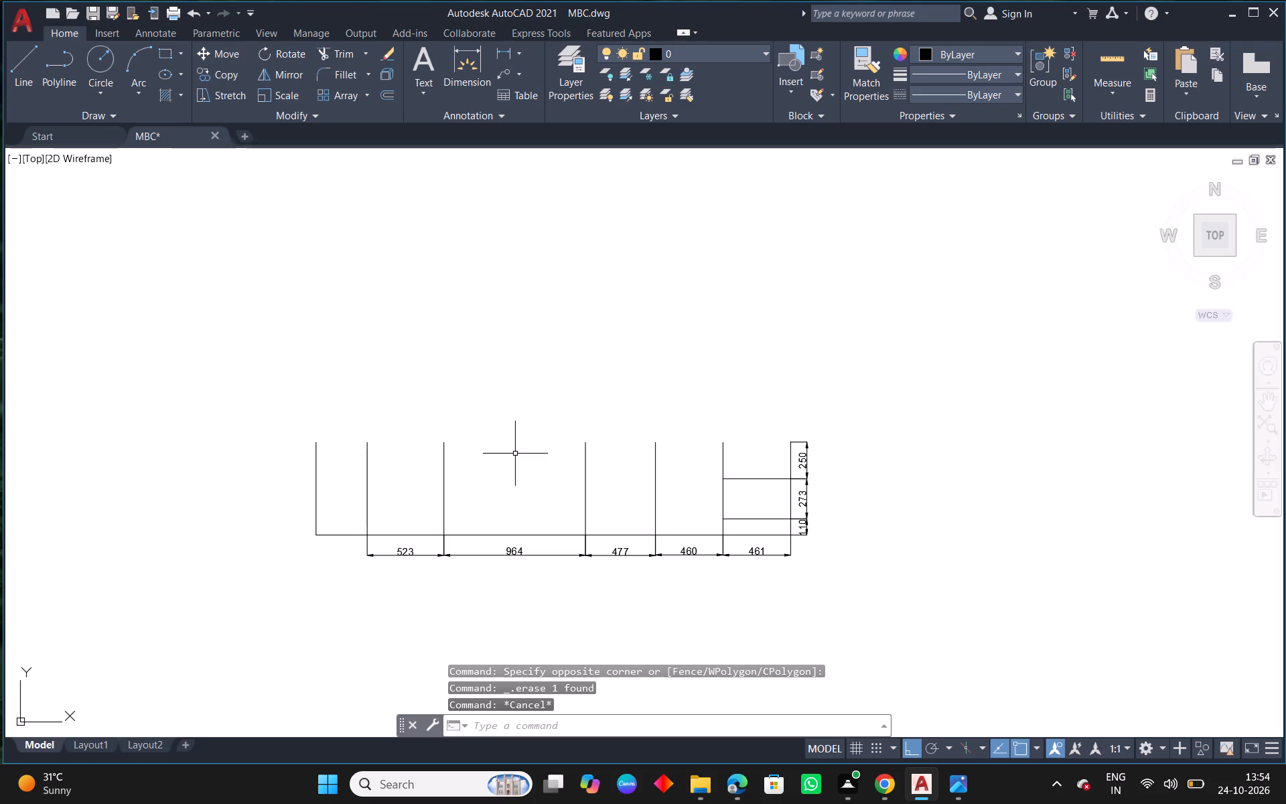
key("Escape")
Extend the skirting's top line from the 461 bay through all the bays to the side area's outer edge.
type("EX")
key("space")
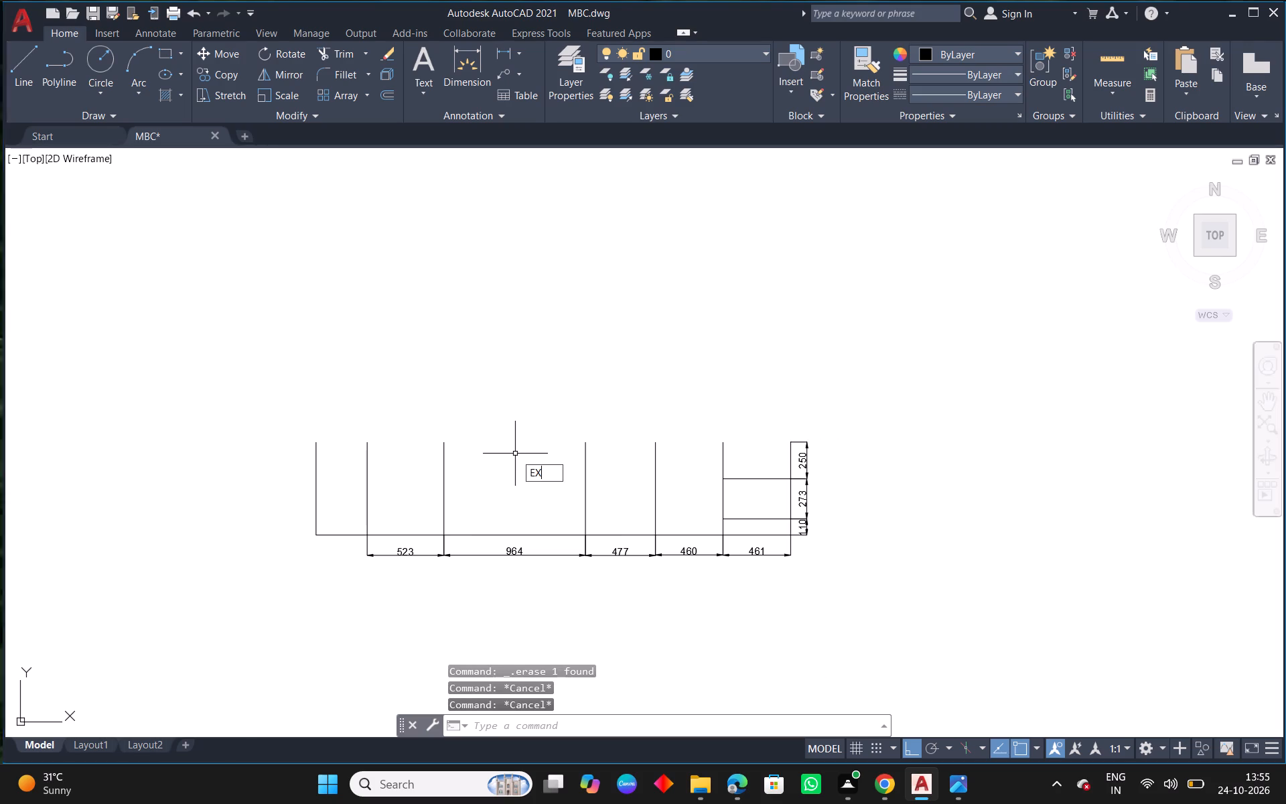
left_click_drag(743, 503, 741, 525)
left_click_drag(740, 511, 741, 521)
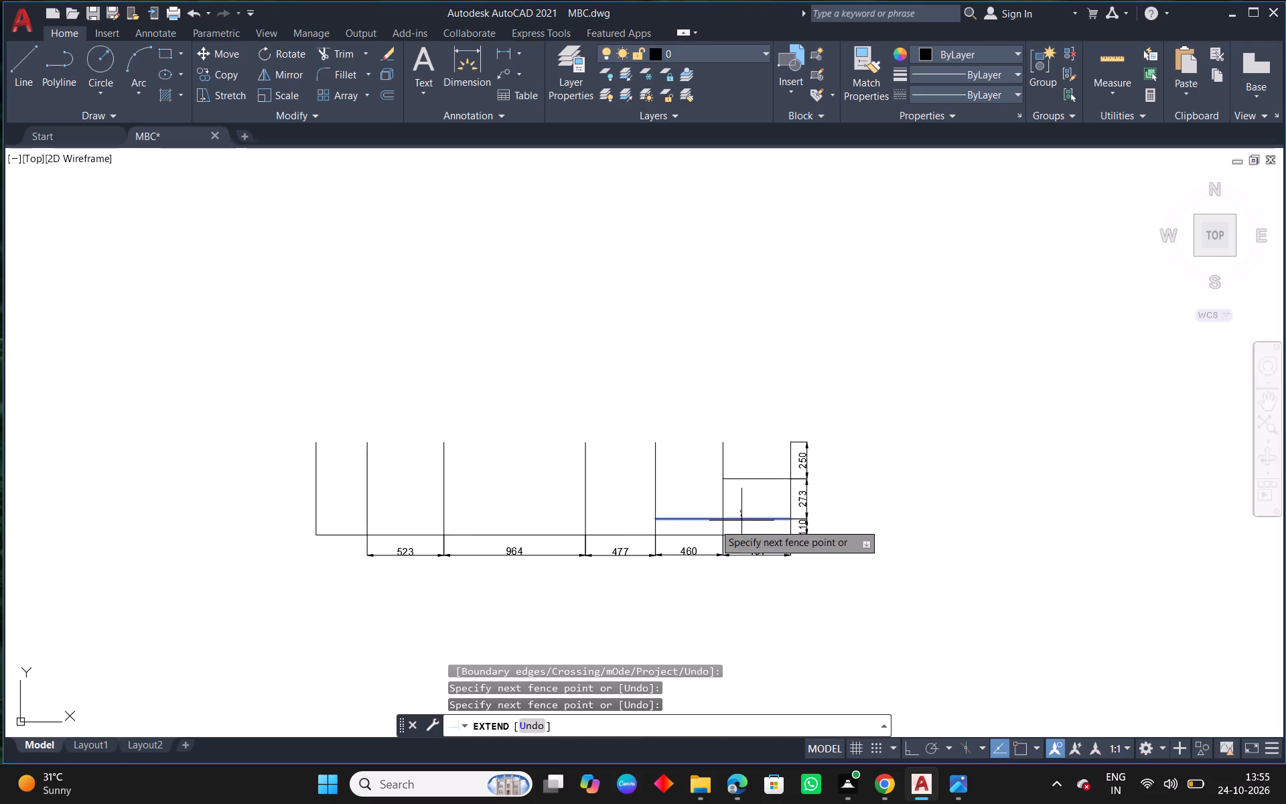
left_click_drag(695, 504, 695, 518)
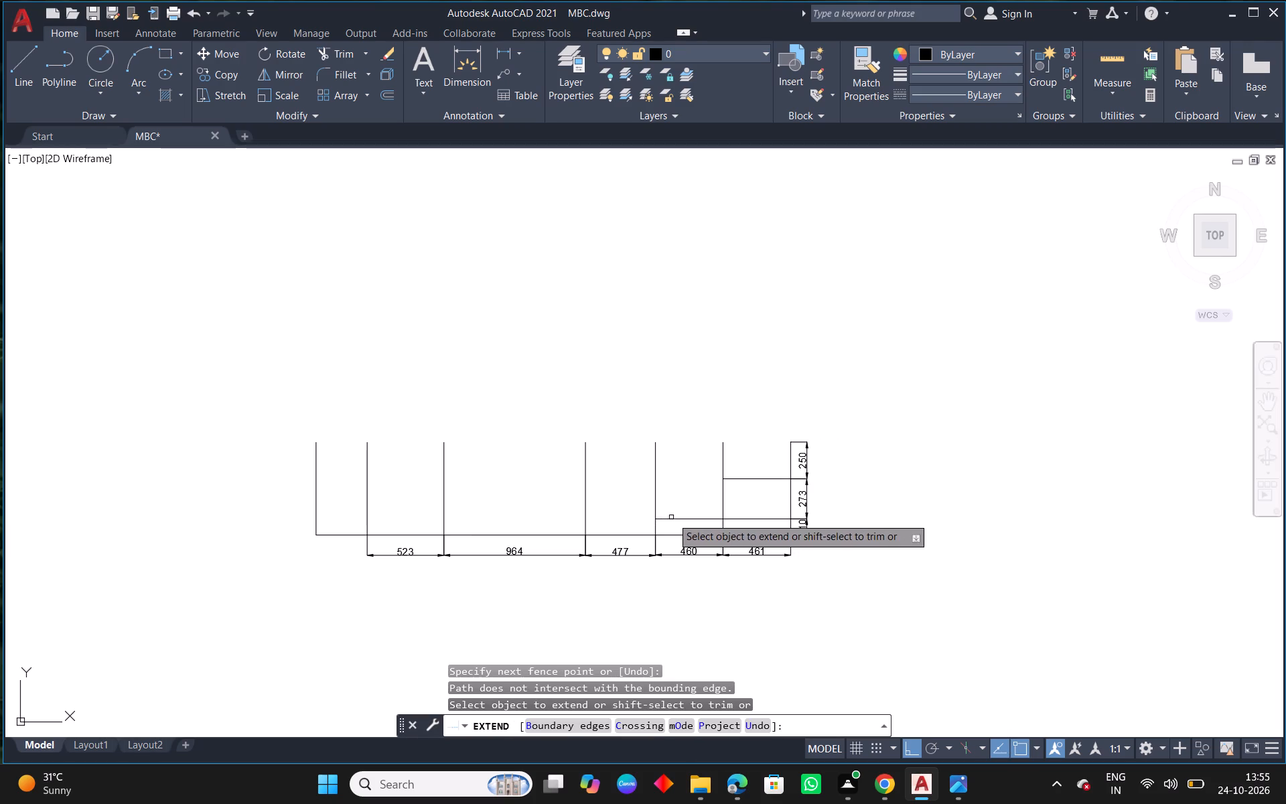
left_click(672, 518)
left_click(624, 517)
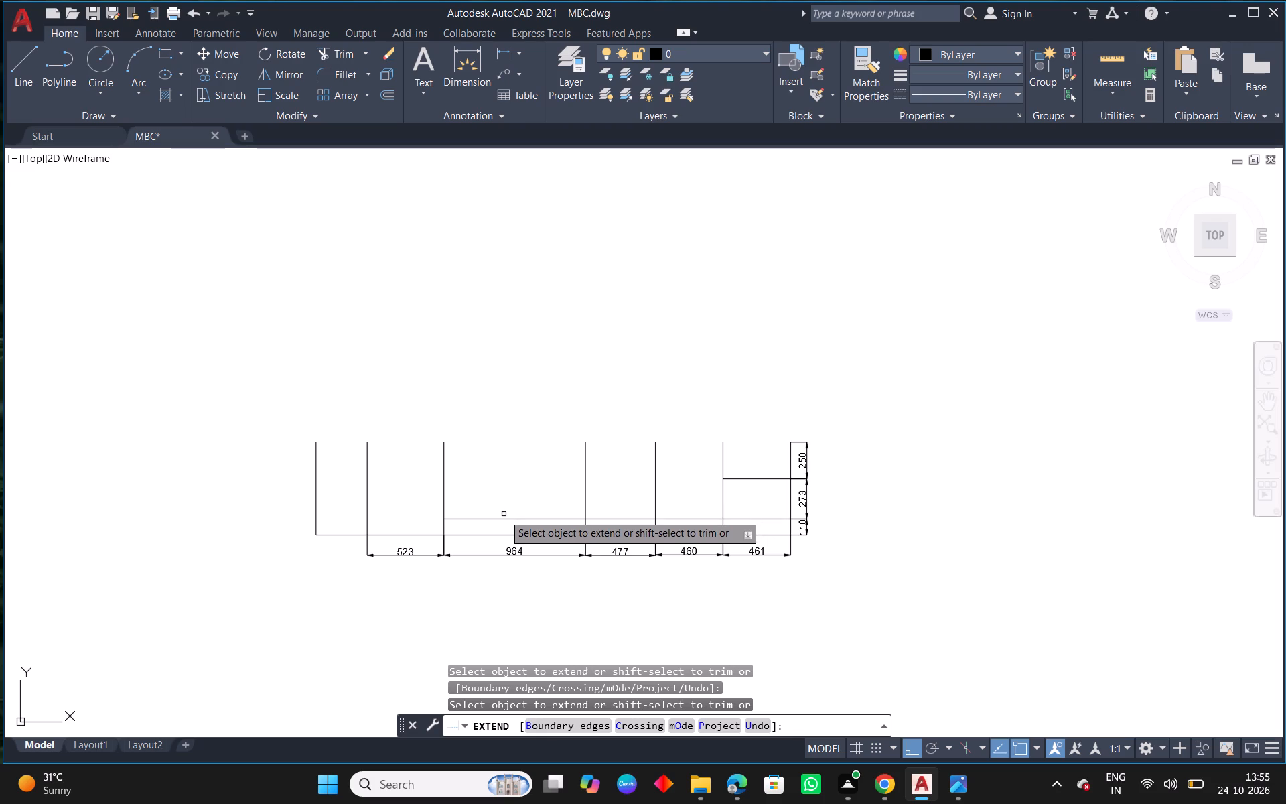
left_click(502, 519)
left_click(411, 521)
key("Escape")
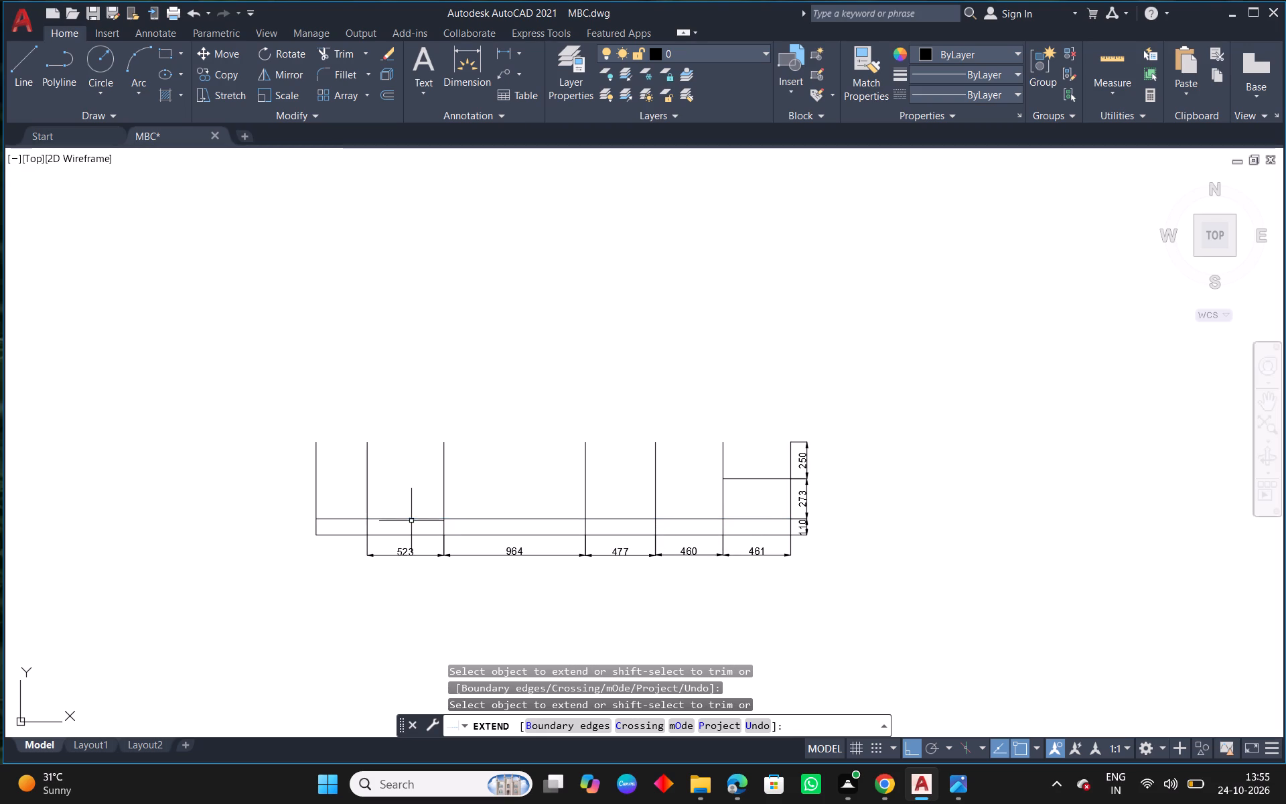
Offset the skirting's top line 1990 upward to form the top line of the wardrobe bays.
type("O 1990")
key("space")
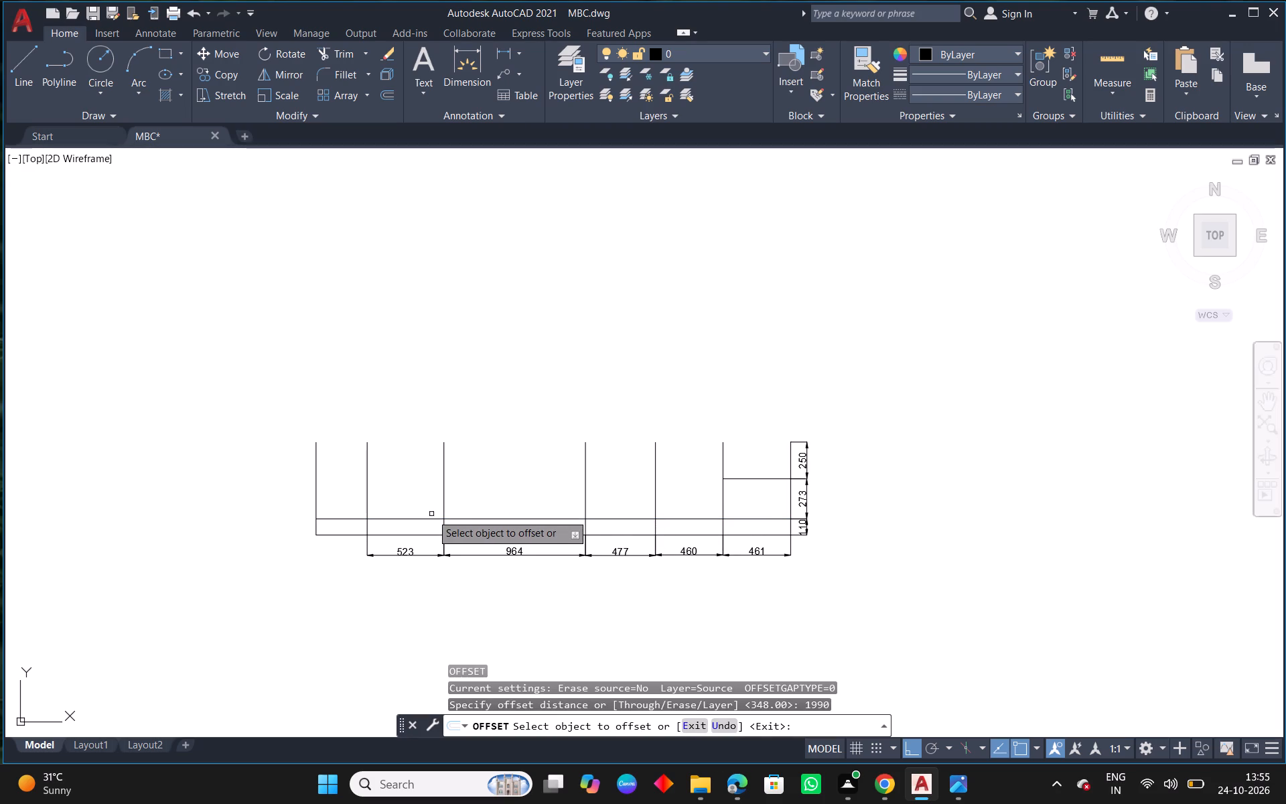
left_click(428, 519)
left_click(419, 401)
key("Escape")
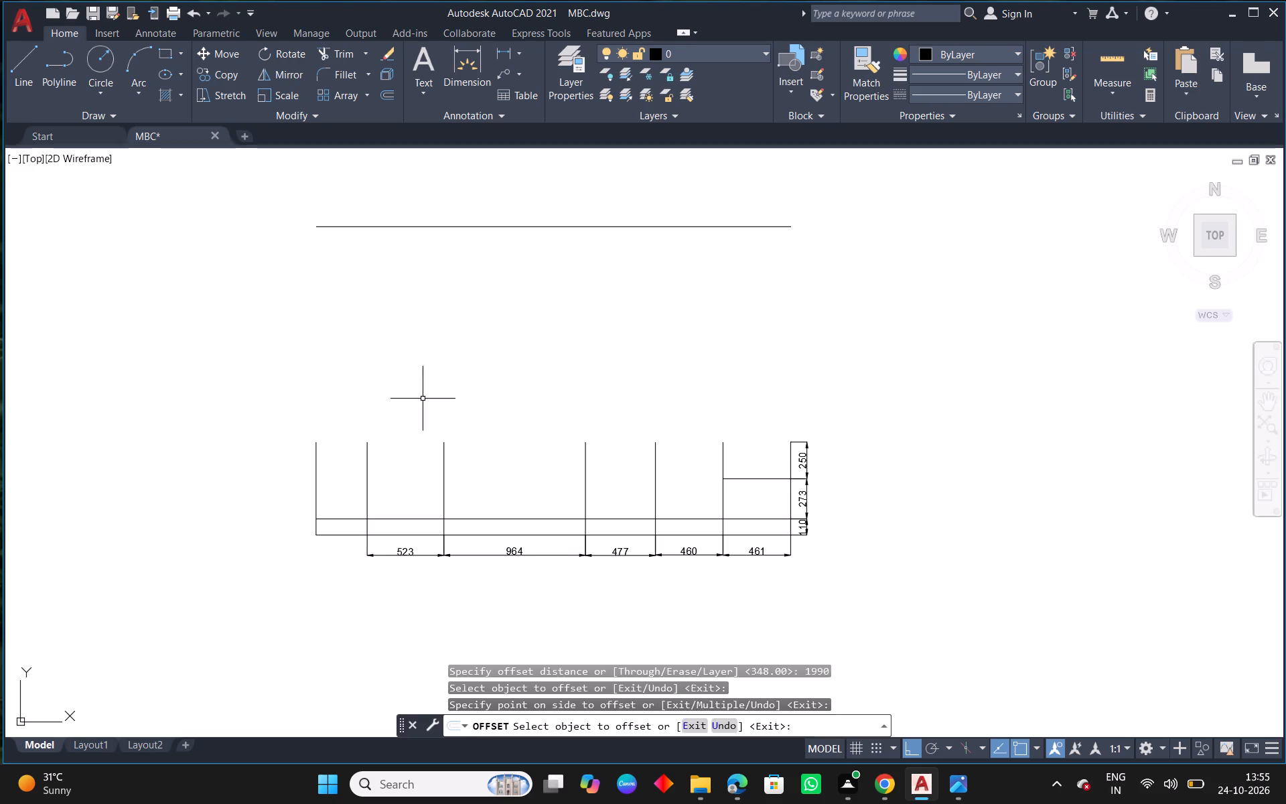
Fillet the side area's outer line to the new top line with a sharp corner.
middle_click_drag(397, 375, 373, 400)
type("F")
key("space")
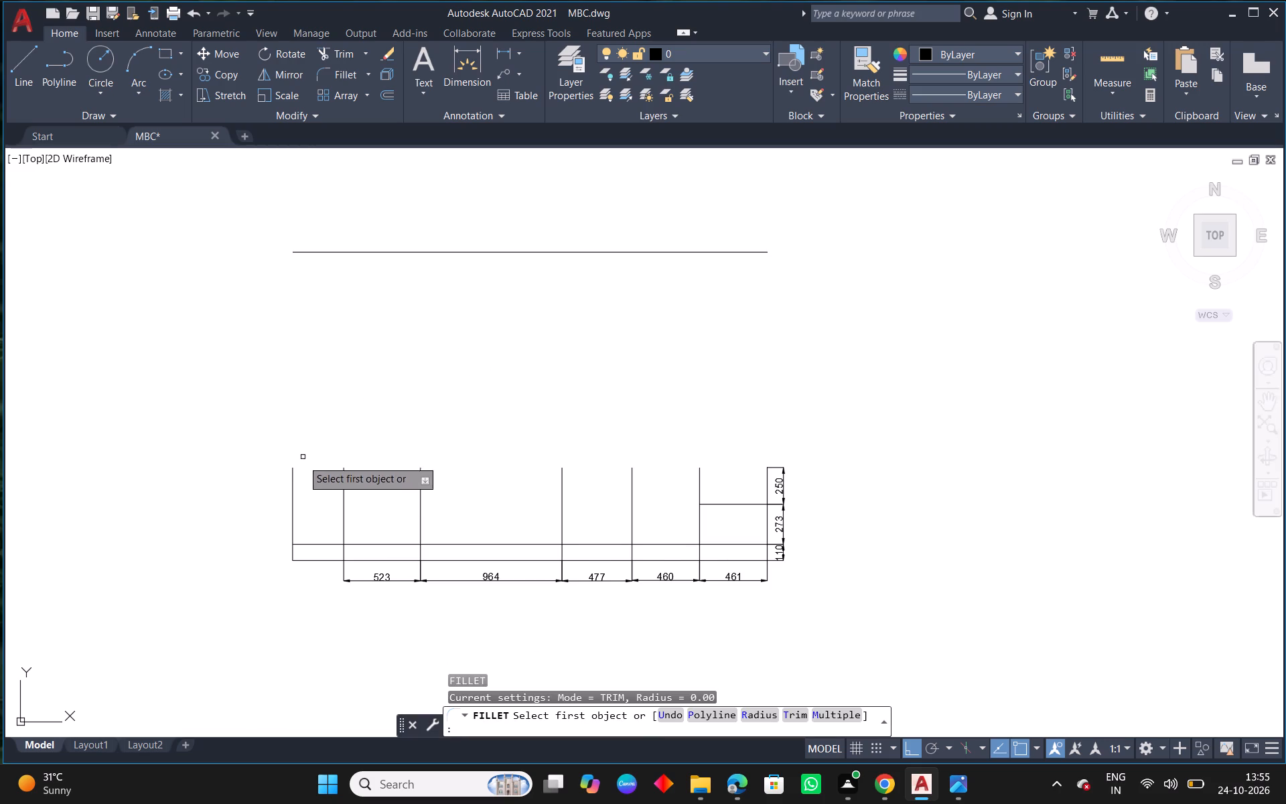
left_click(294, 479)
left_click(304, 251)
key("Escape")
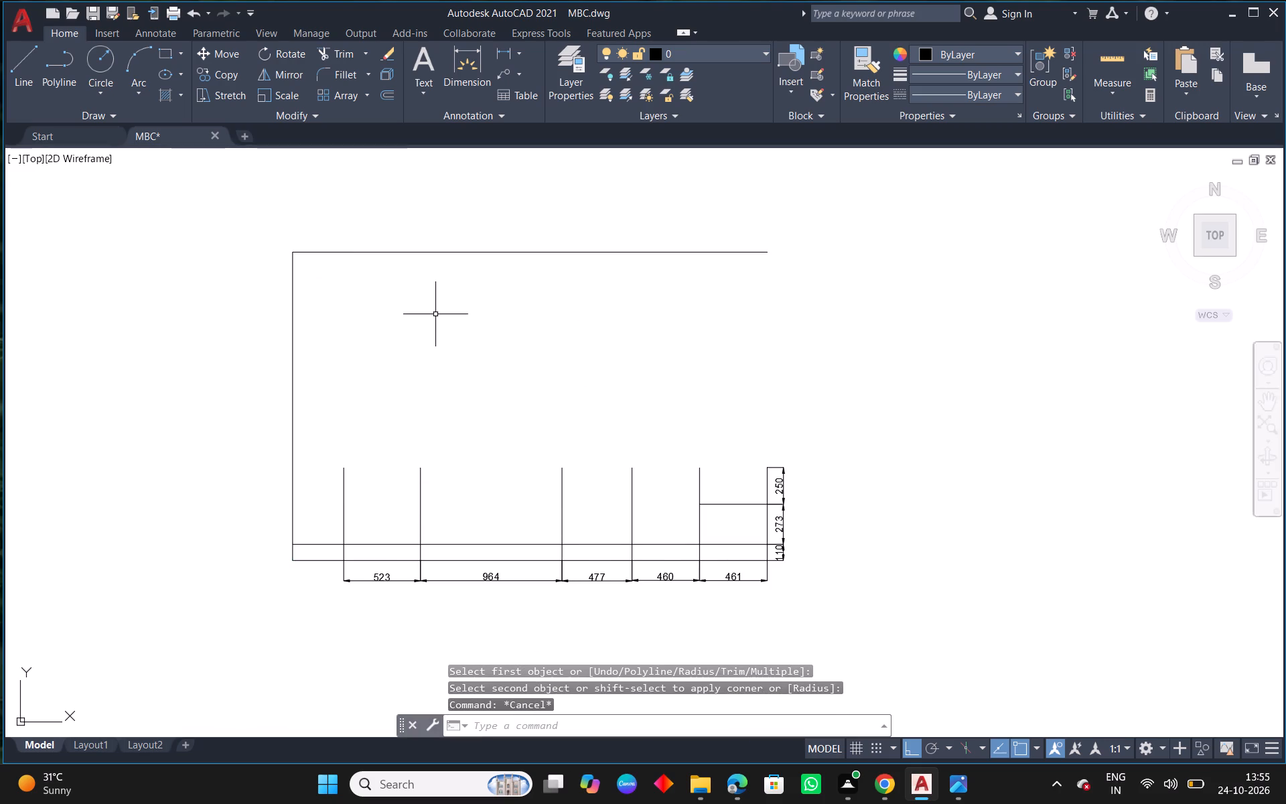
Extend all the bay divider lines and the 461 bay's outer side line up to the new top line.
type("EX")
key("space")
left_click_drag(717, 477, 550, 480)
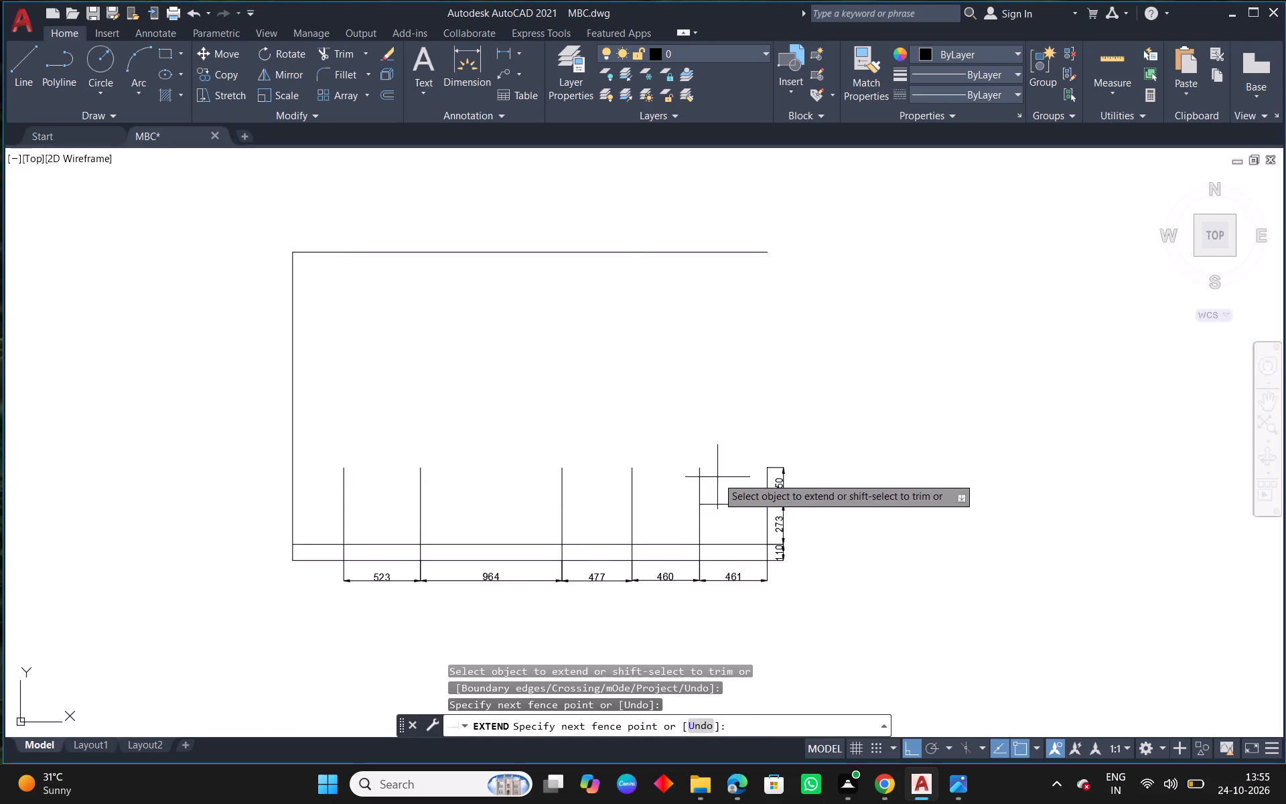
left_click_drag(550, 480, 322, 476)
left_click_drag(515, 514, 405, 509)
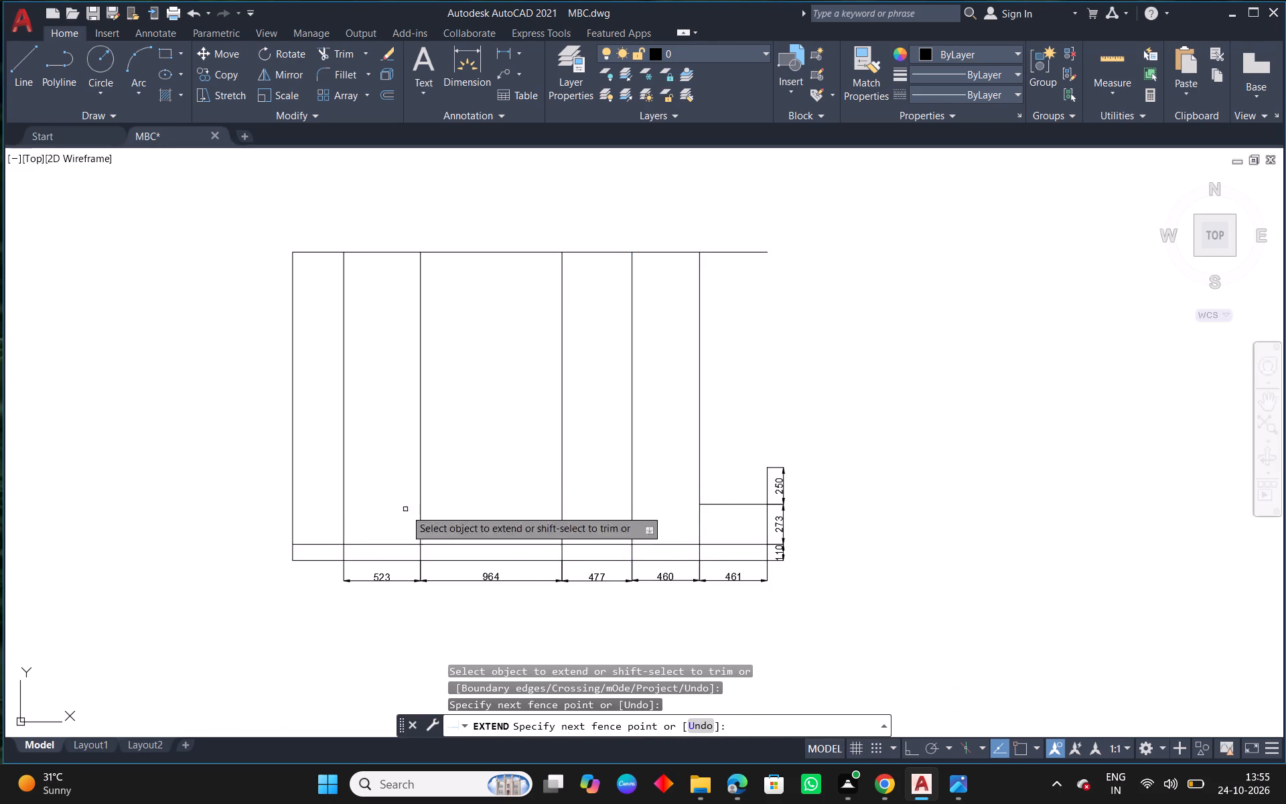
left_click(766, 486)
key("Escape")
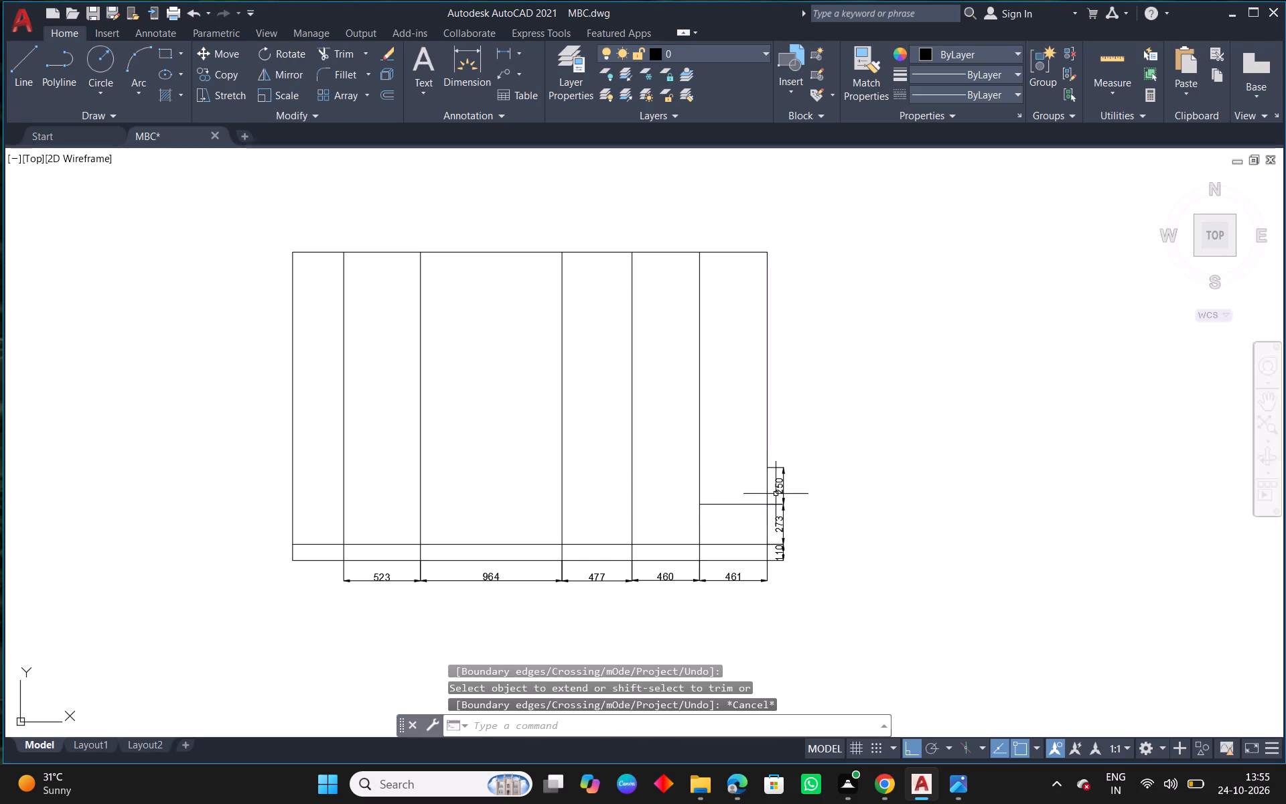
Examine the reference inner view for the compartment and loft dimensions above the skirting.
scroll(777, 511, "up", 1)
scroll(672, 433, "down", 2)
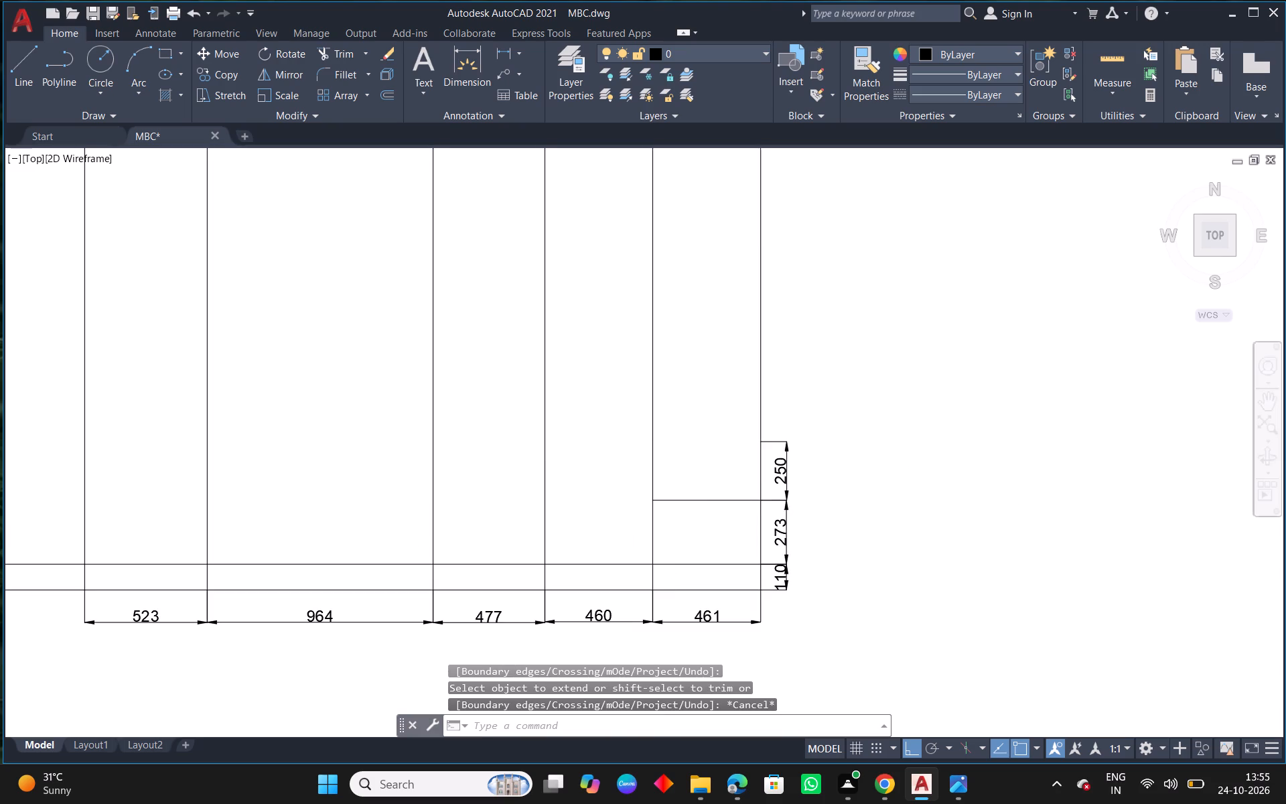
scroll(672, 433, "down", 7)
middle_click_drag(605, 537, 813, 524)
scroll(532, 525, "up", 1)
middle_click_drag(833, 505, 753, 498)
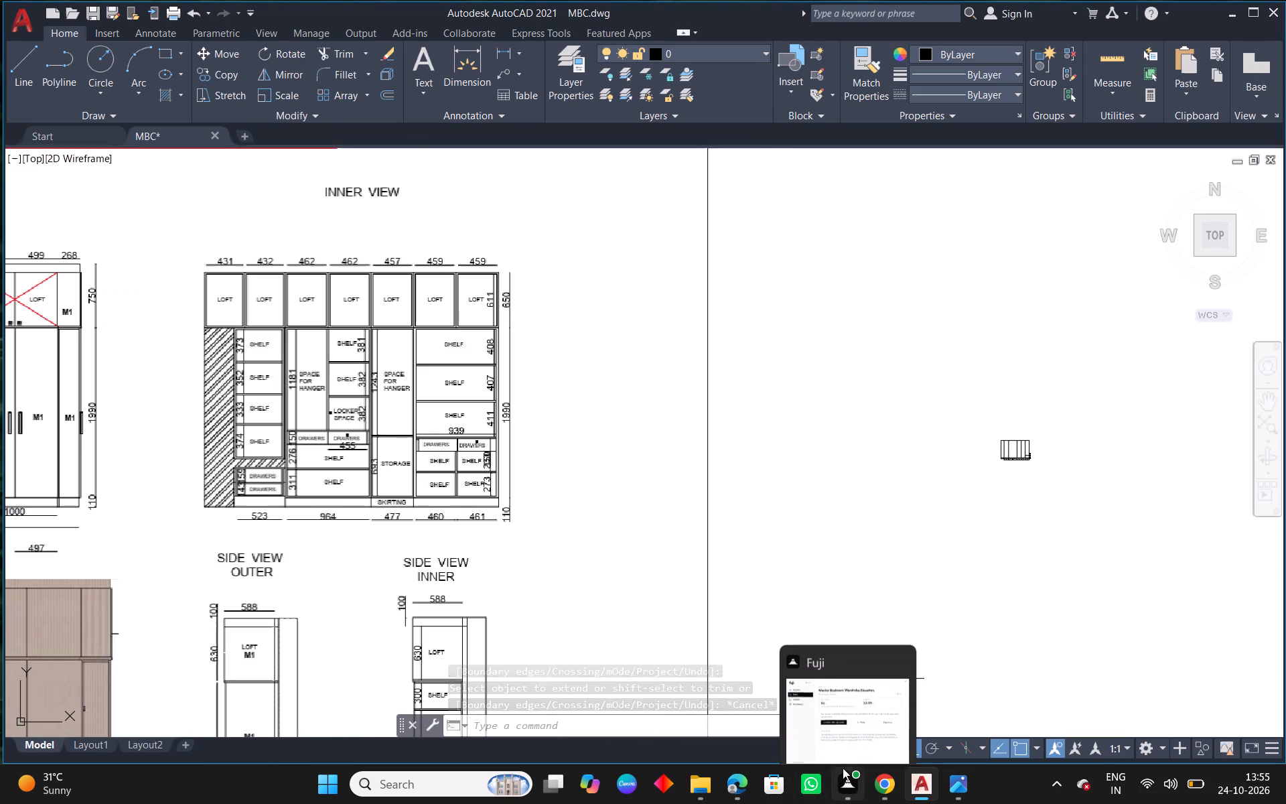
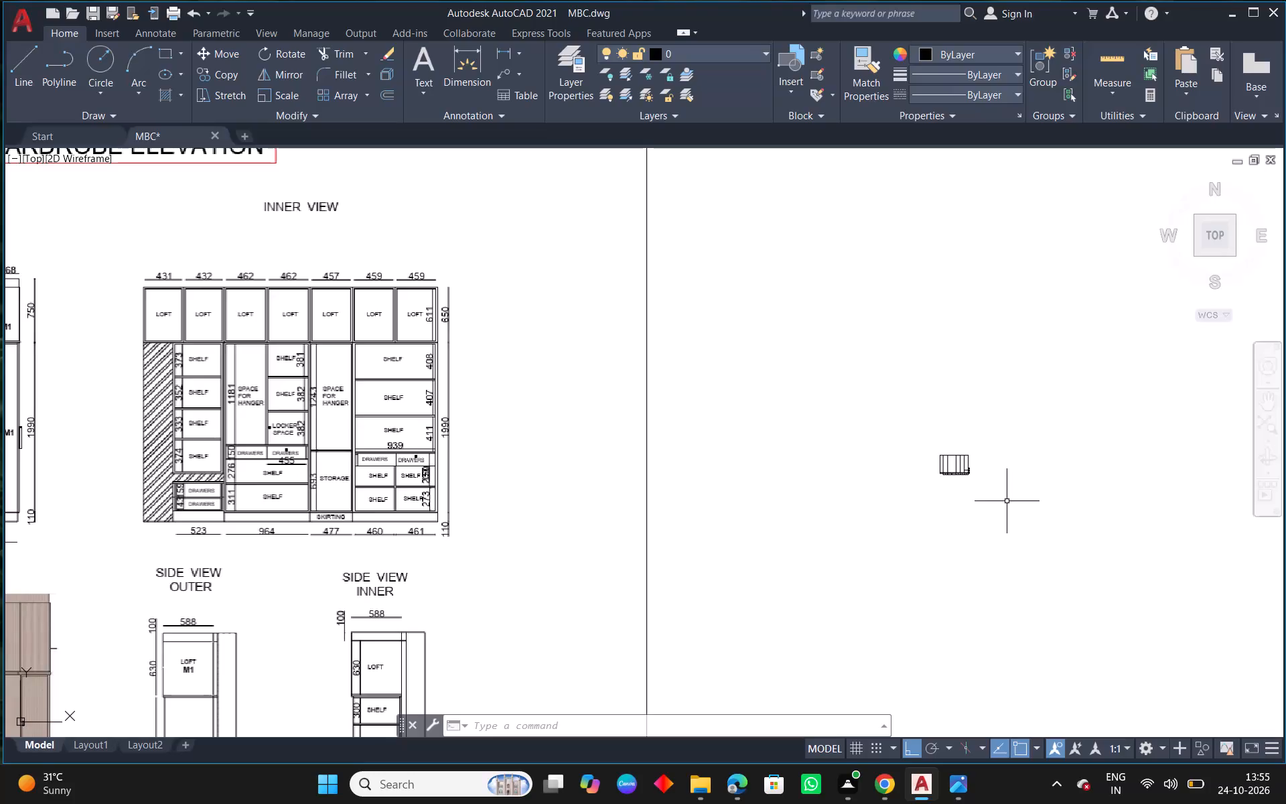
Offset the bays' top line 650 upward to form the top line of the loft section.
middle_click_drag(906, 498, 951, 486)
middle_click_drag(1074, 464, 1029, 421)
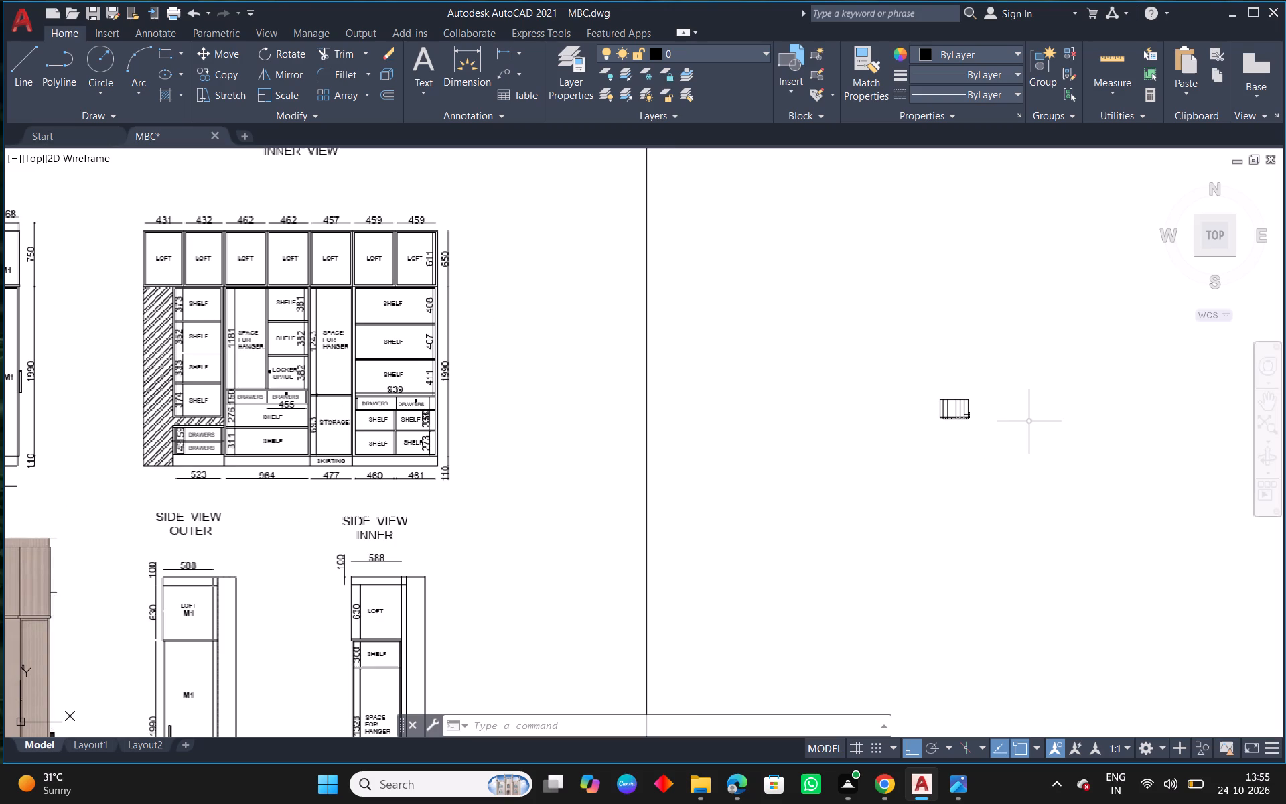
scroll(1027, 369, "up", 3)
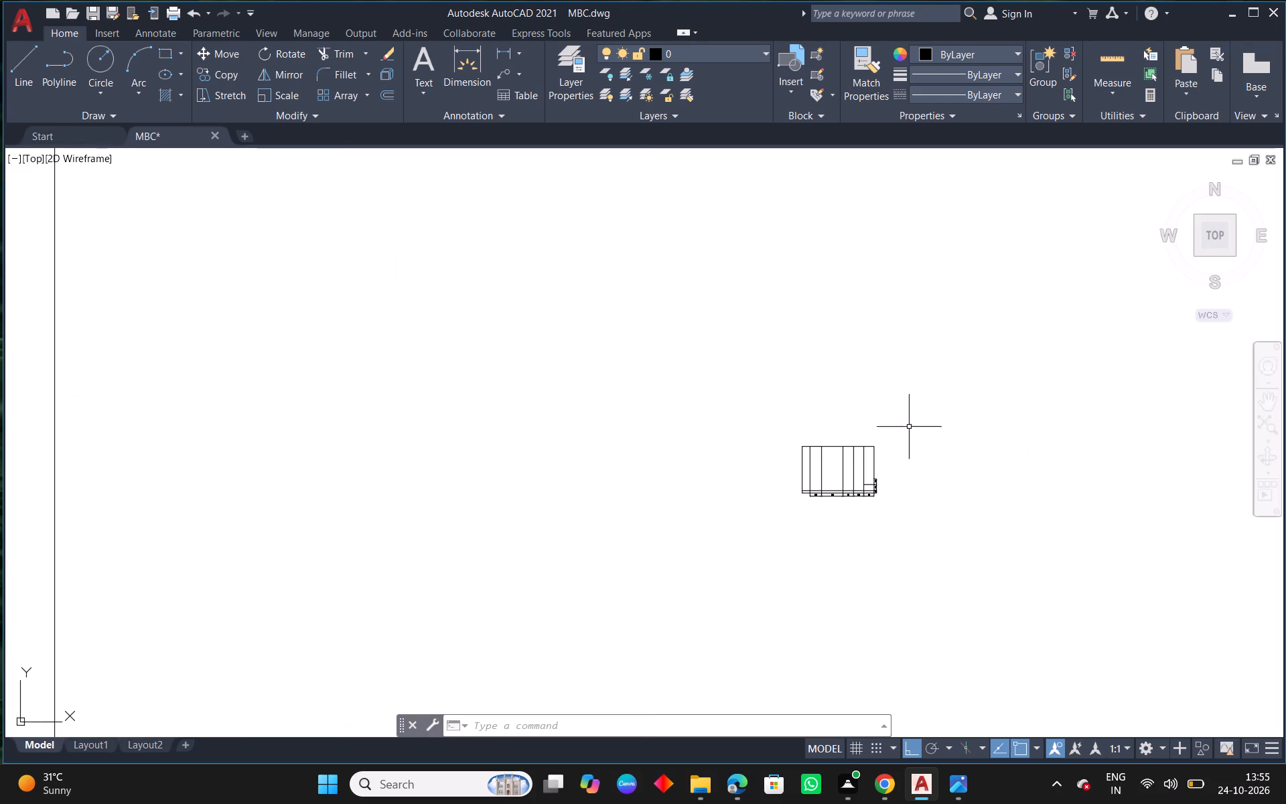
scroll(857, 450, "up", 2)
middle_click_drag(930, 482, 859, 501)
type("O 650")
key("Return")
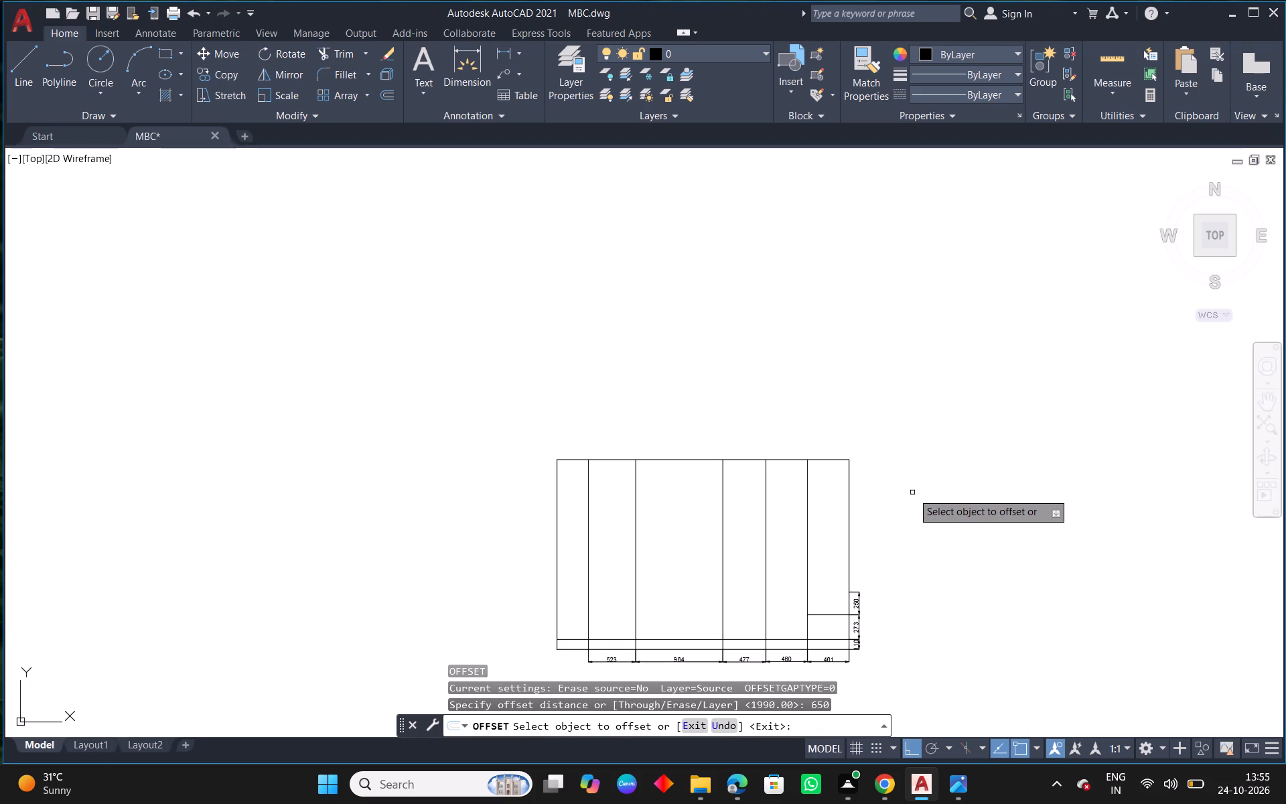
left_click_drag(781, 458, 782, 450)
left_click(772, 385)
right_click(742, 342)
left_click(808, 358)
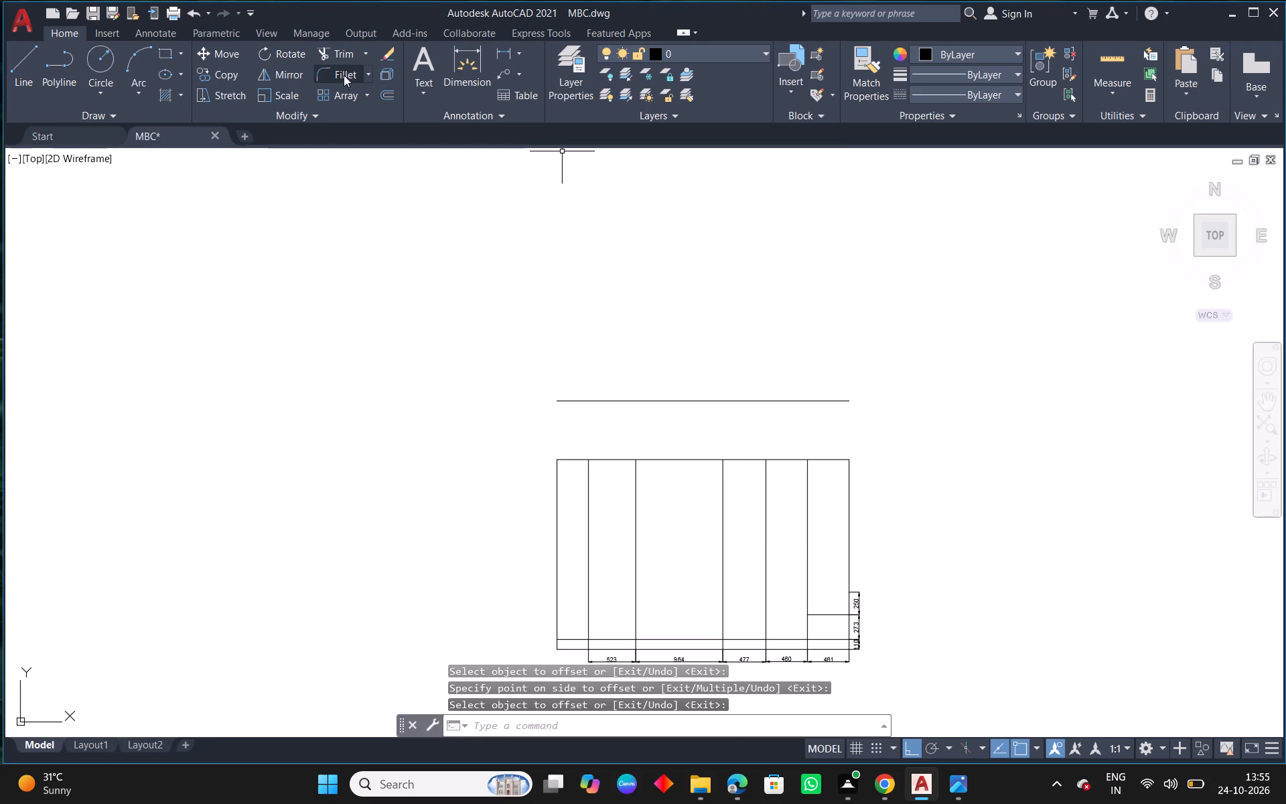
Fillet both outer side lines to the loft's top line with sharp corners to close the loft frame.
left_click(344, 78)
left_click(560, 498)
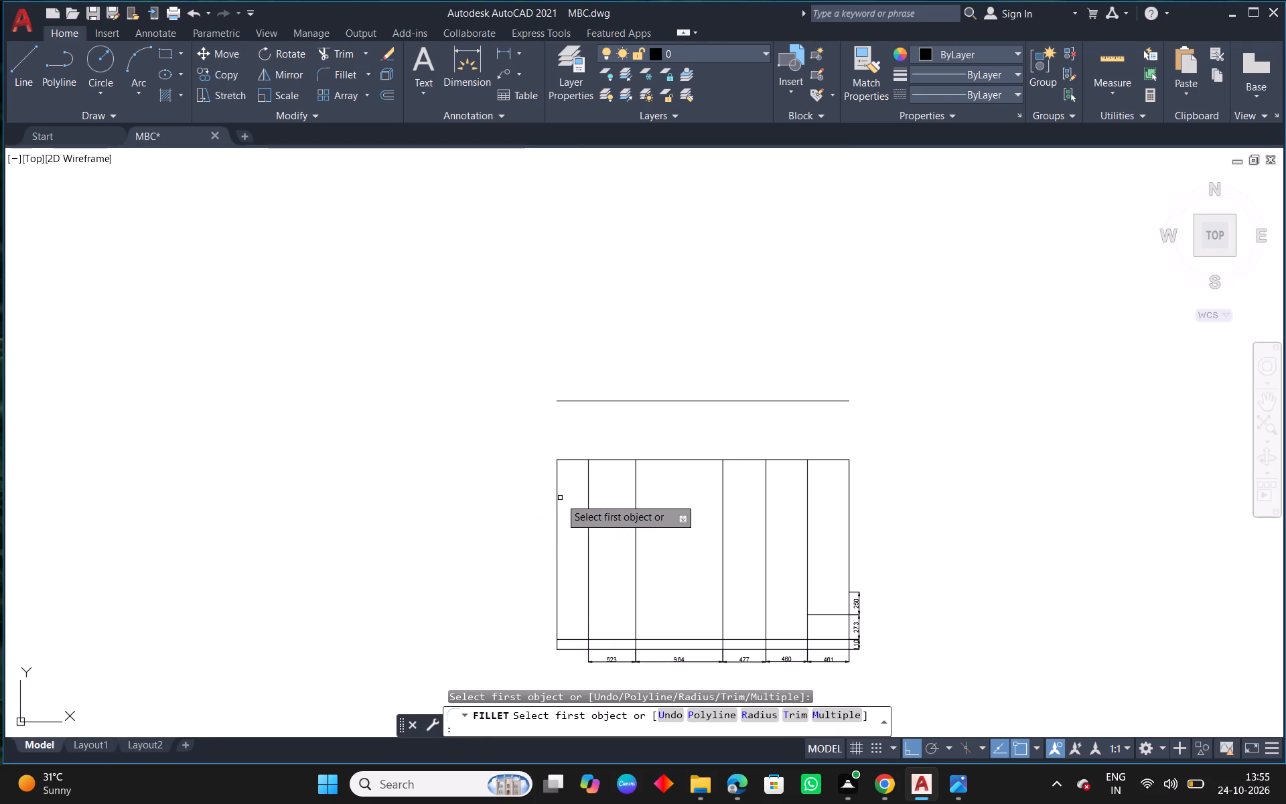
left_click(558, 501)
left_click(580, 397)
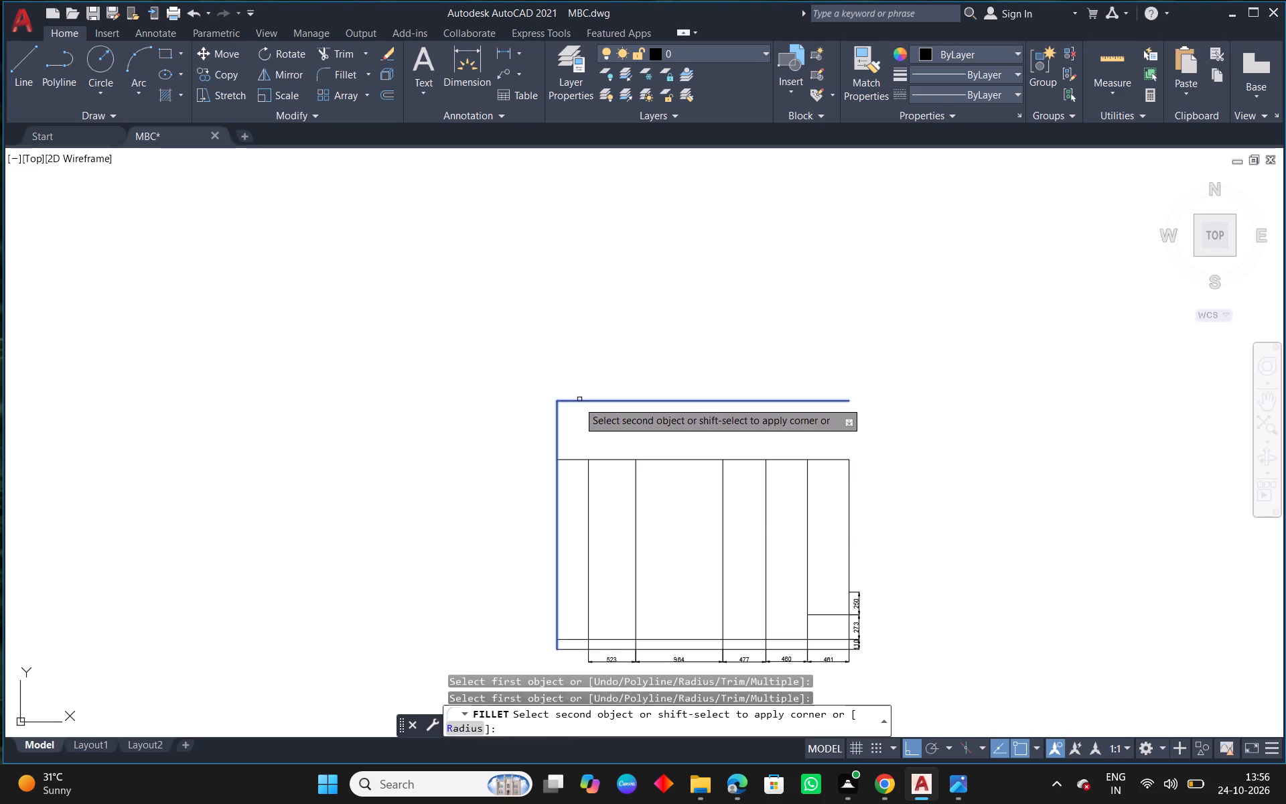
left_click(577, 401)
right_click(581, 343)
left_click(630, 349)
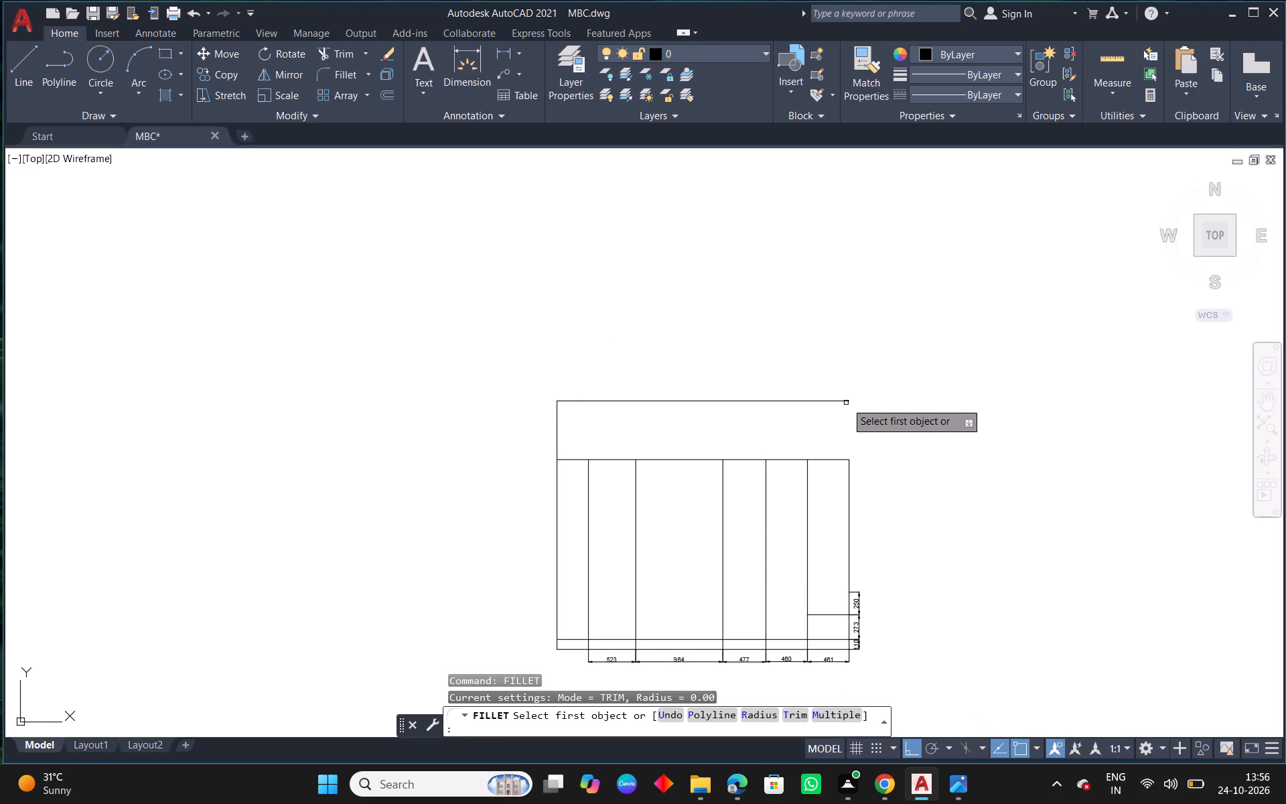
left_click(844, 402)
left_click(847, 486)
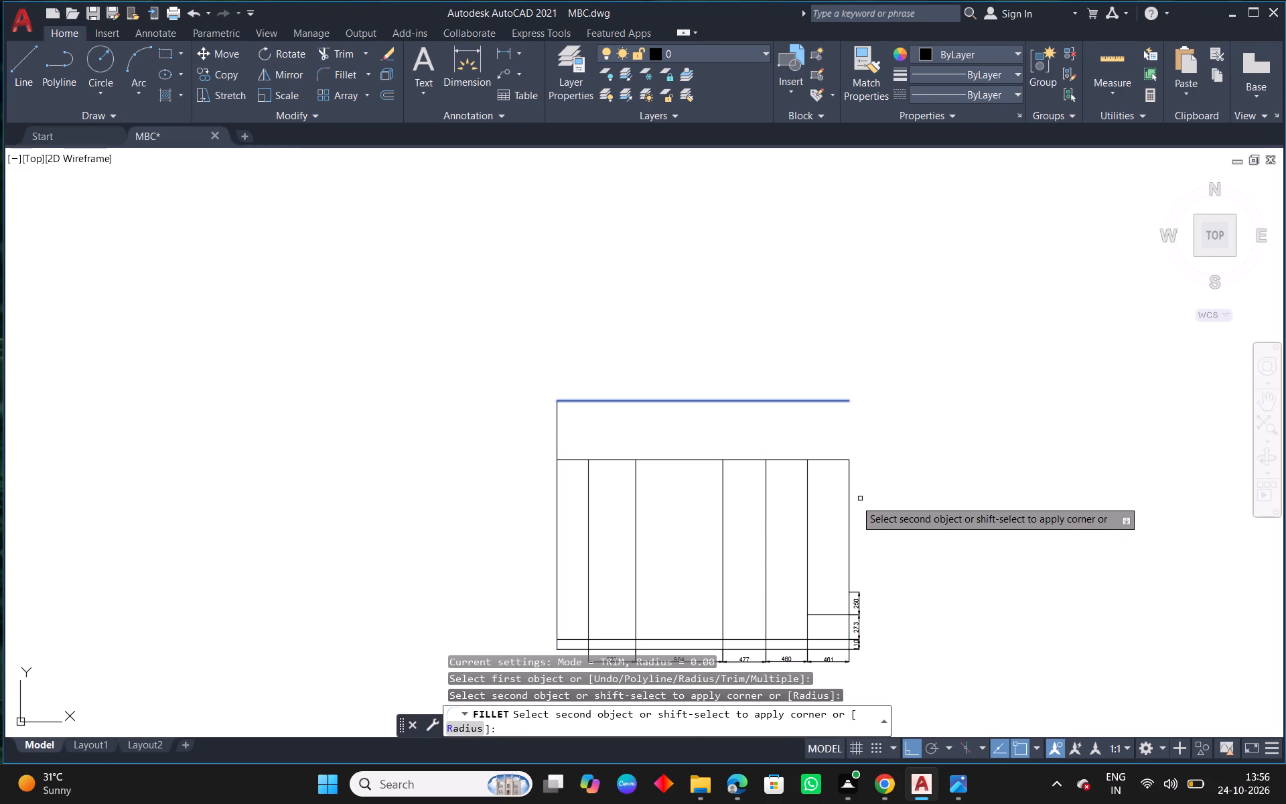
left_click(851, 516)
Stretch the vertical dimension above the 273 one to span 1990, from the skirting's top line to the bays' top line.
middle_click_drag(932, 529, 735, 418)
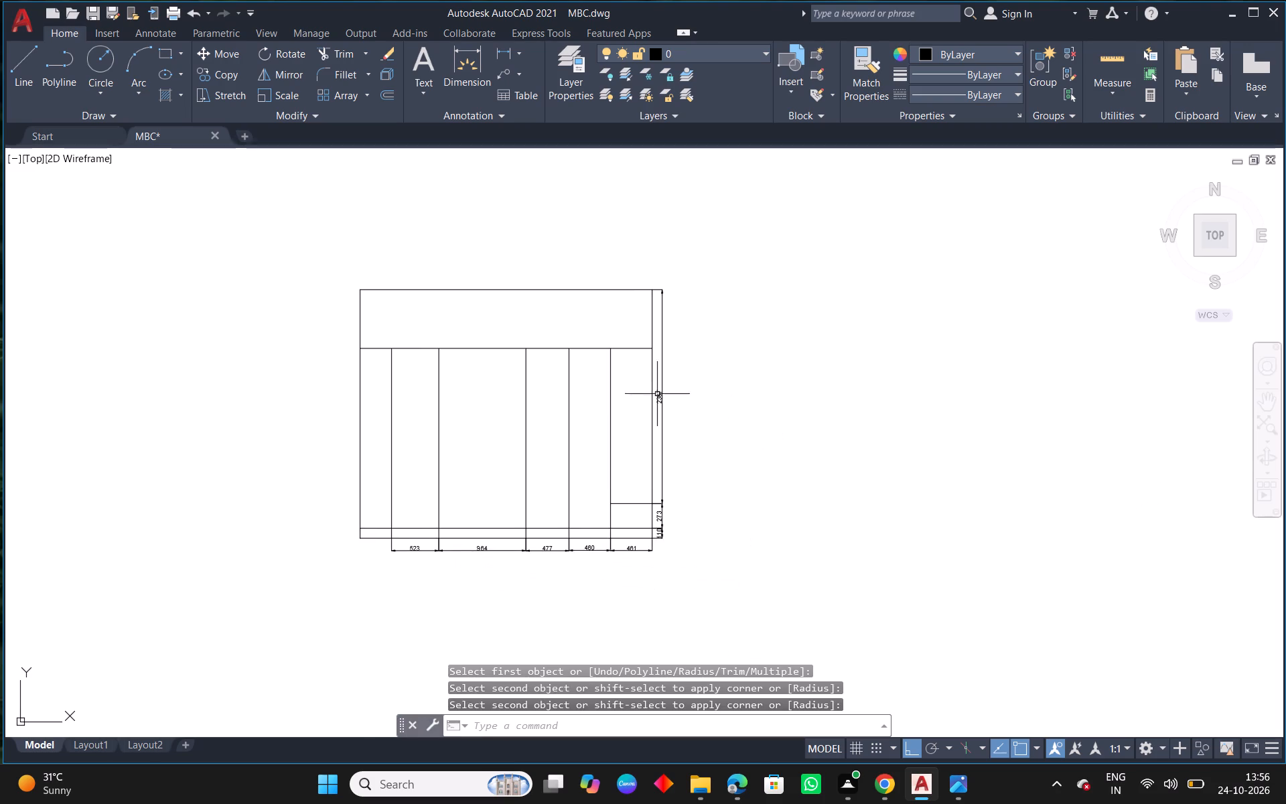
scroll(657, 391, "up", 1)
left_click(664, 412)
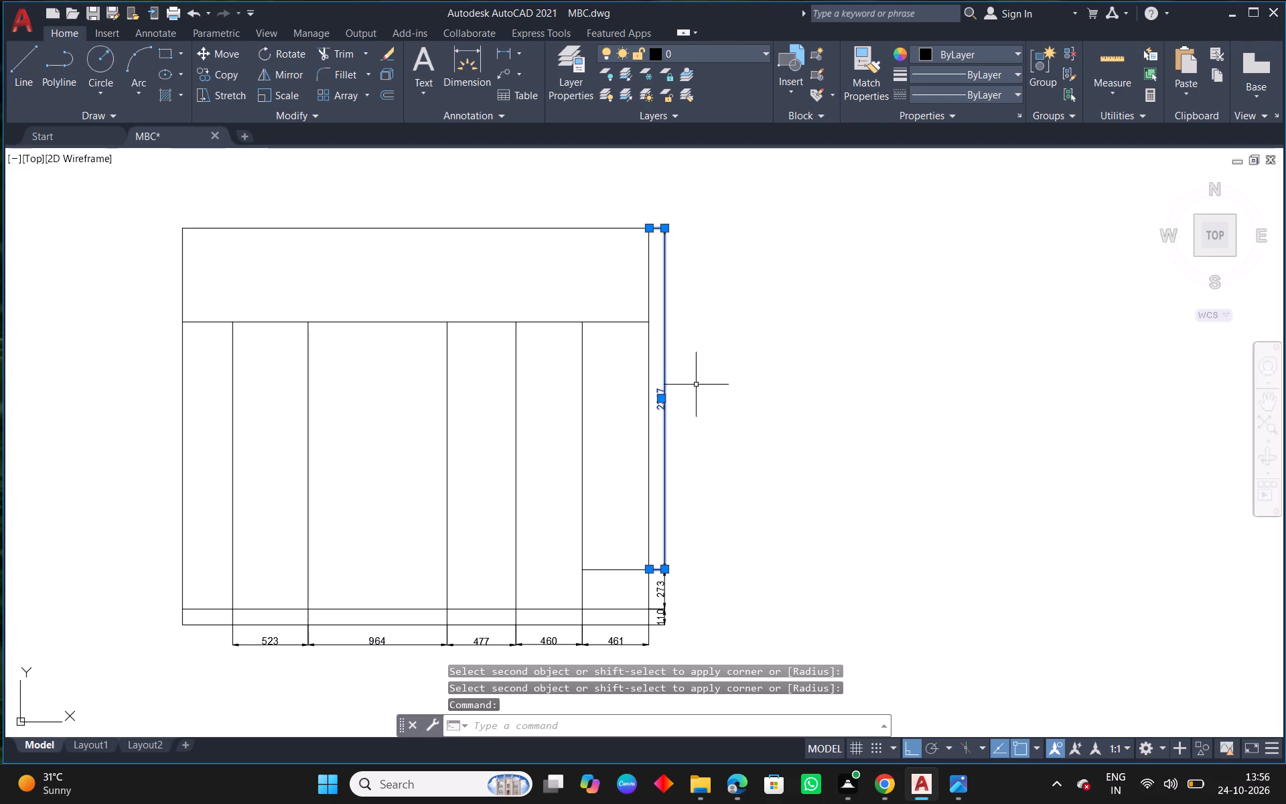
left_click(652, 230)
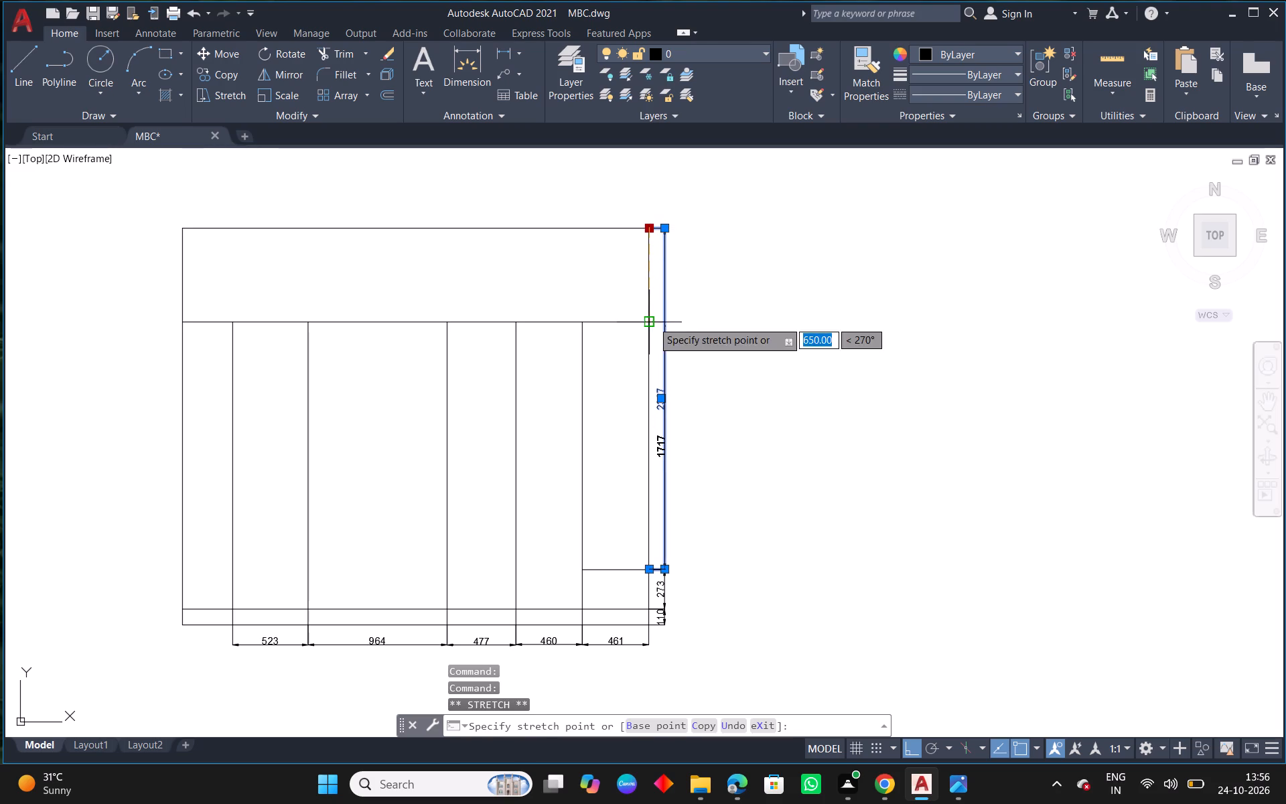
left_click(652, 321)
middle_click_drag(774, 383, 755, 333)
scroll(630, 523, "up", 2)
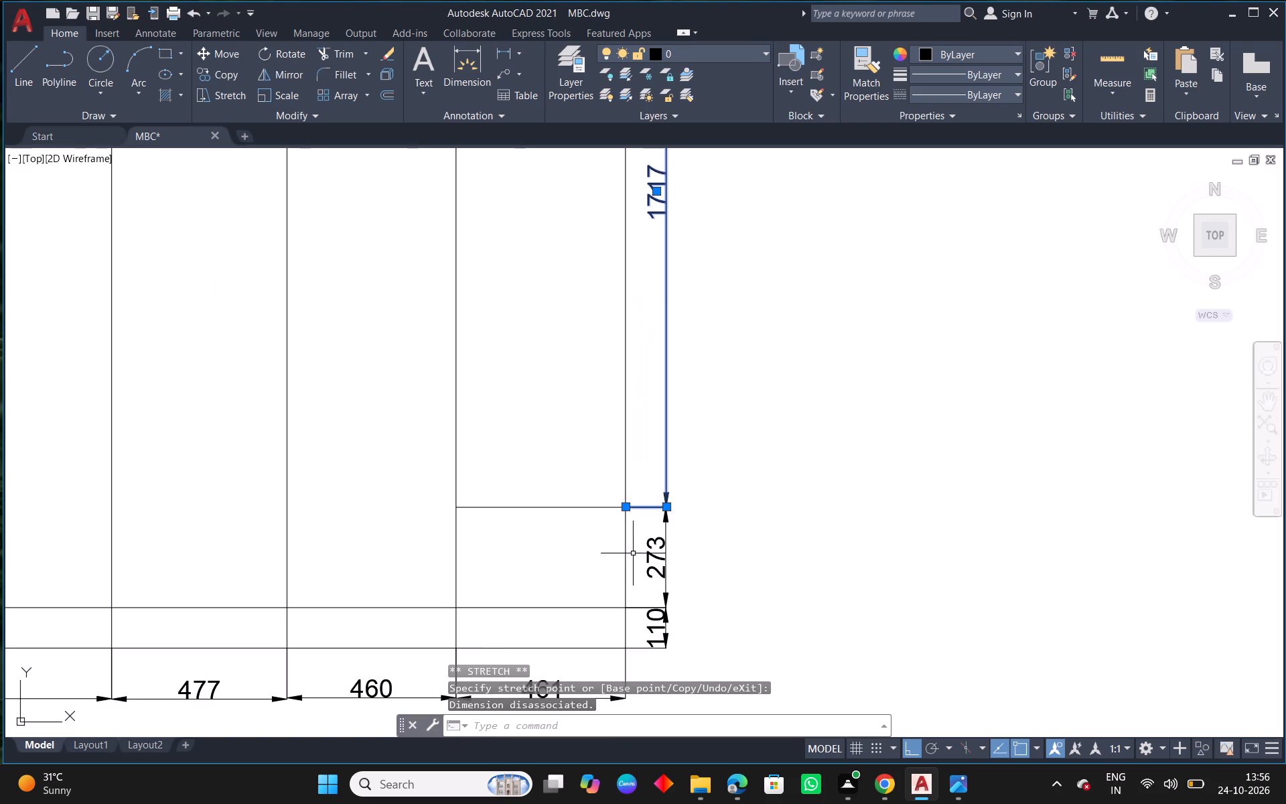
left_click(628, 505)
left_click(626, 607)
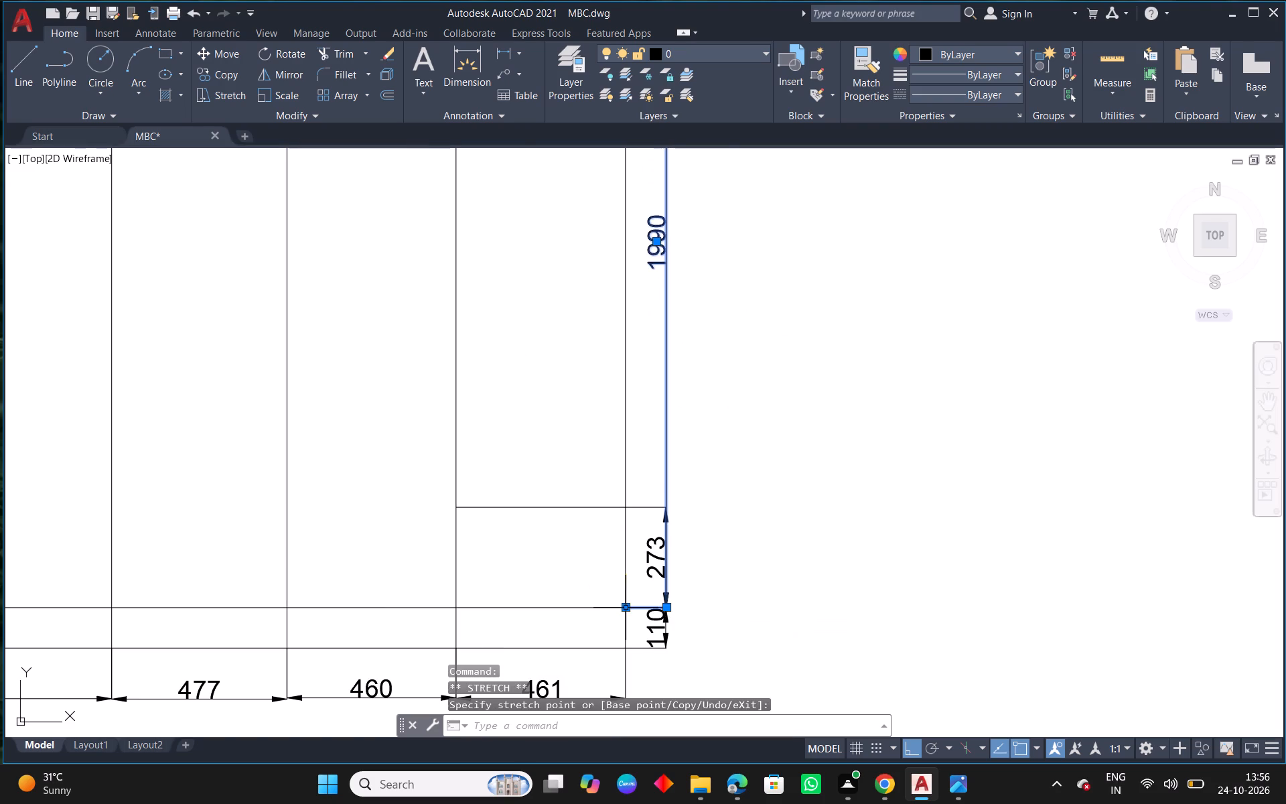
scroll(695, 493, "down", 4)
key("Escape")
Dimension the loft section's 650 height in line with the 1990 dimension.
middle_click_drag(803, 389, 732, 401)
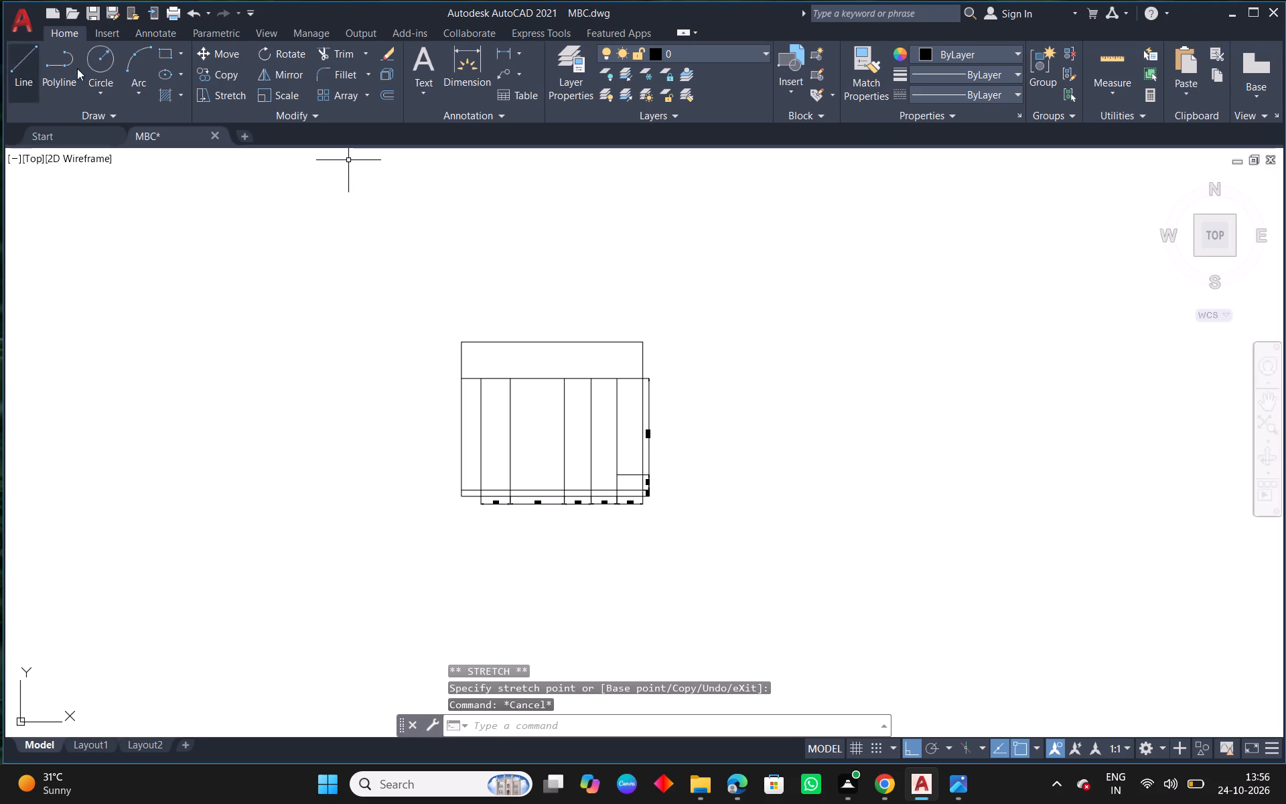
left_click(442, 68)
scroll(715, 412, "up", 2)
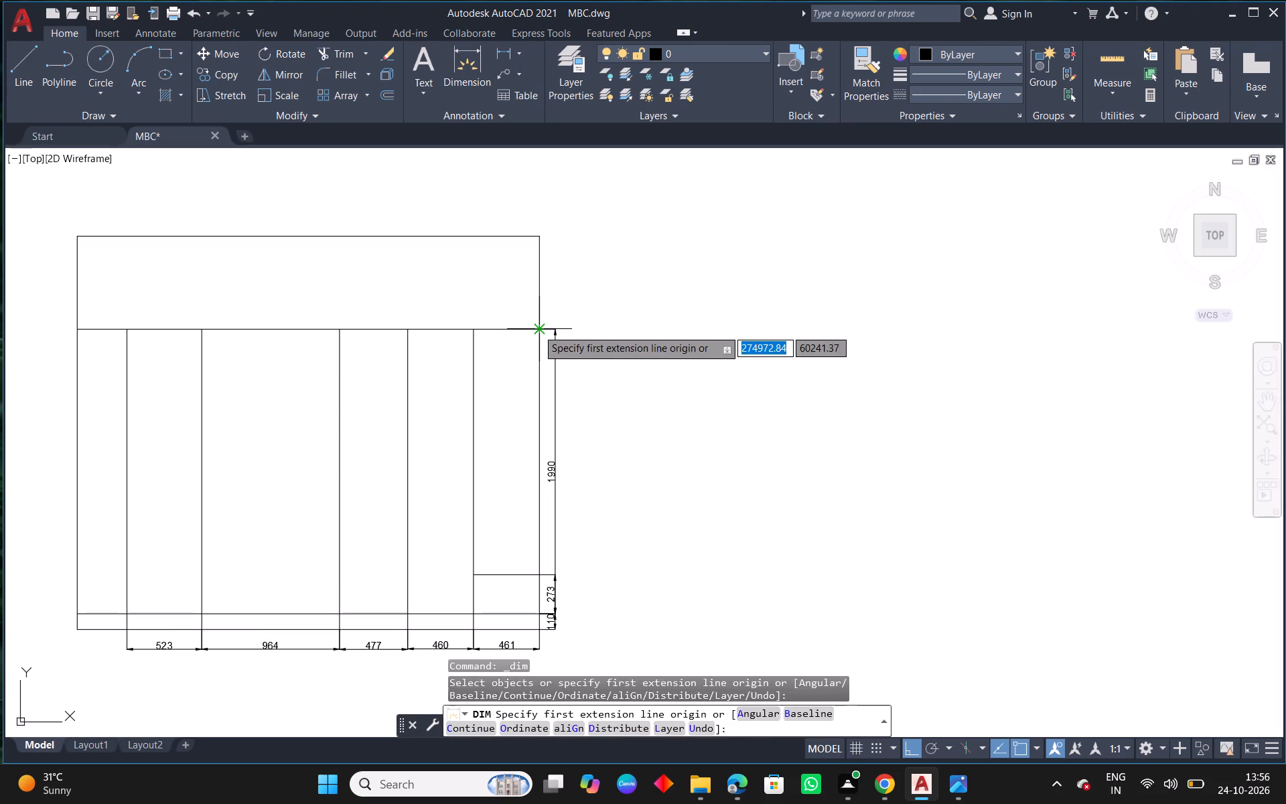
left_click_drag(537, 329, 540, 320)
left_click(539, 234)
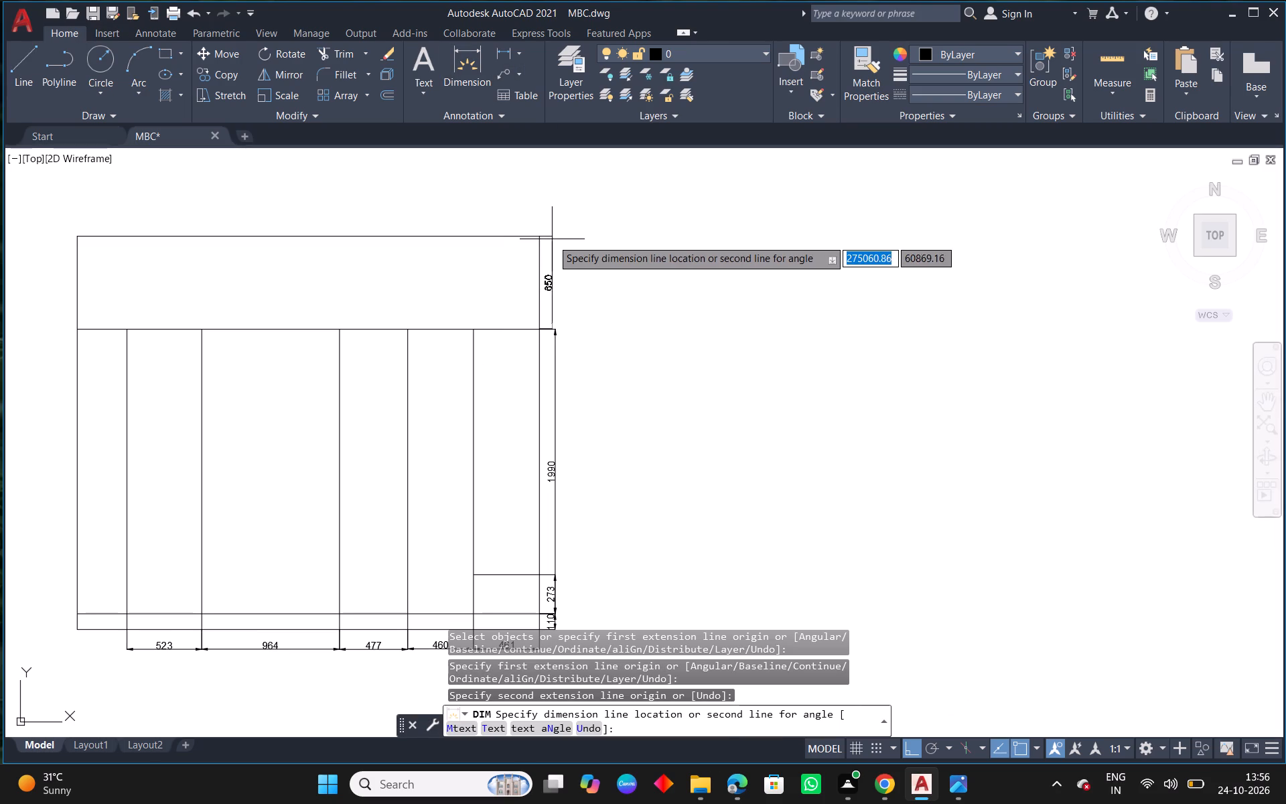
left_click(555, 241)
right_click(555, 241)
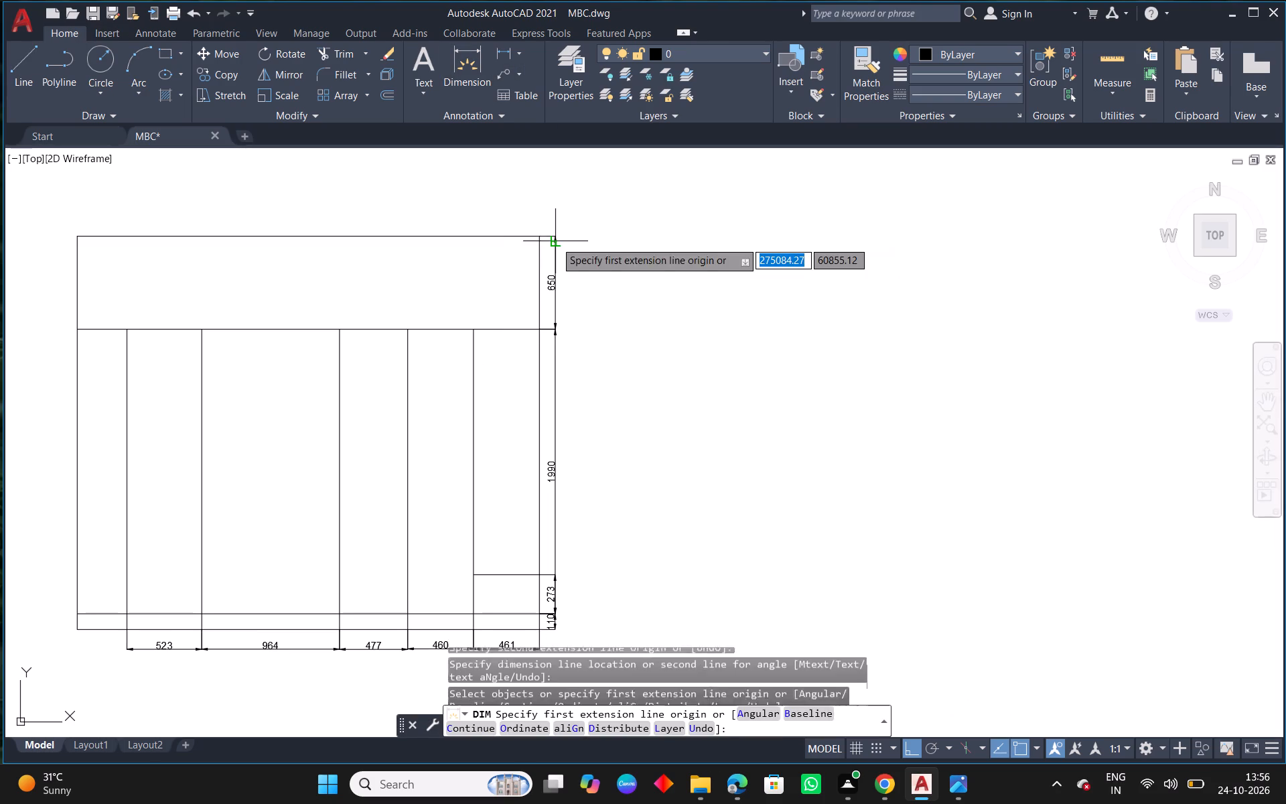
left_click(606, 254)
Check the loft section in the reference inner view and start an Offset for the new loft frame.
scroll(645, 316, "down", 3)
middle_click_drag(658, 446, 812, 411)
scroll(812, 411, "down", 1)
middle_click_drag(612, 460, 717, 455)
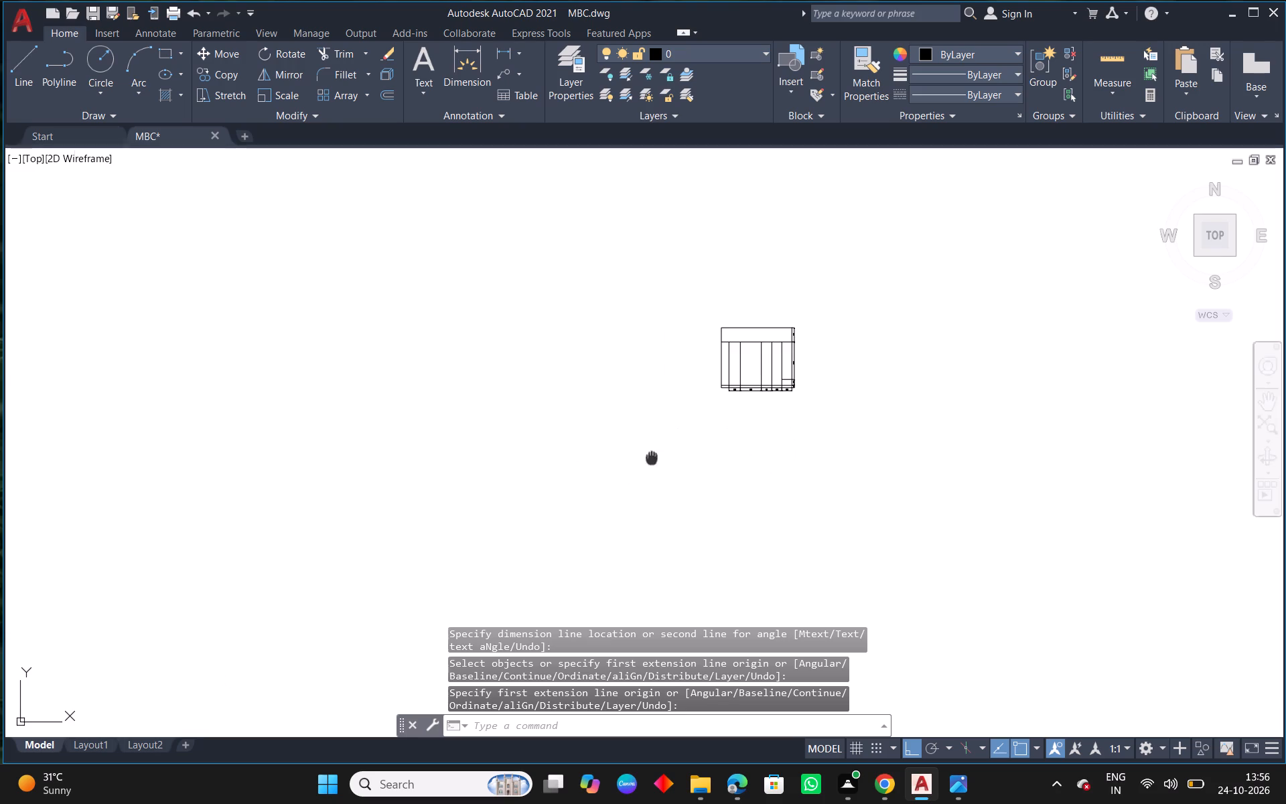
middle_click_drag(717, 455, 837, 446)
scroll(836, 446, "down", 3)
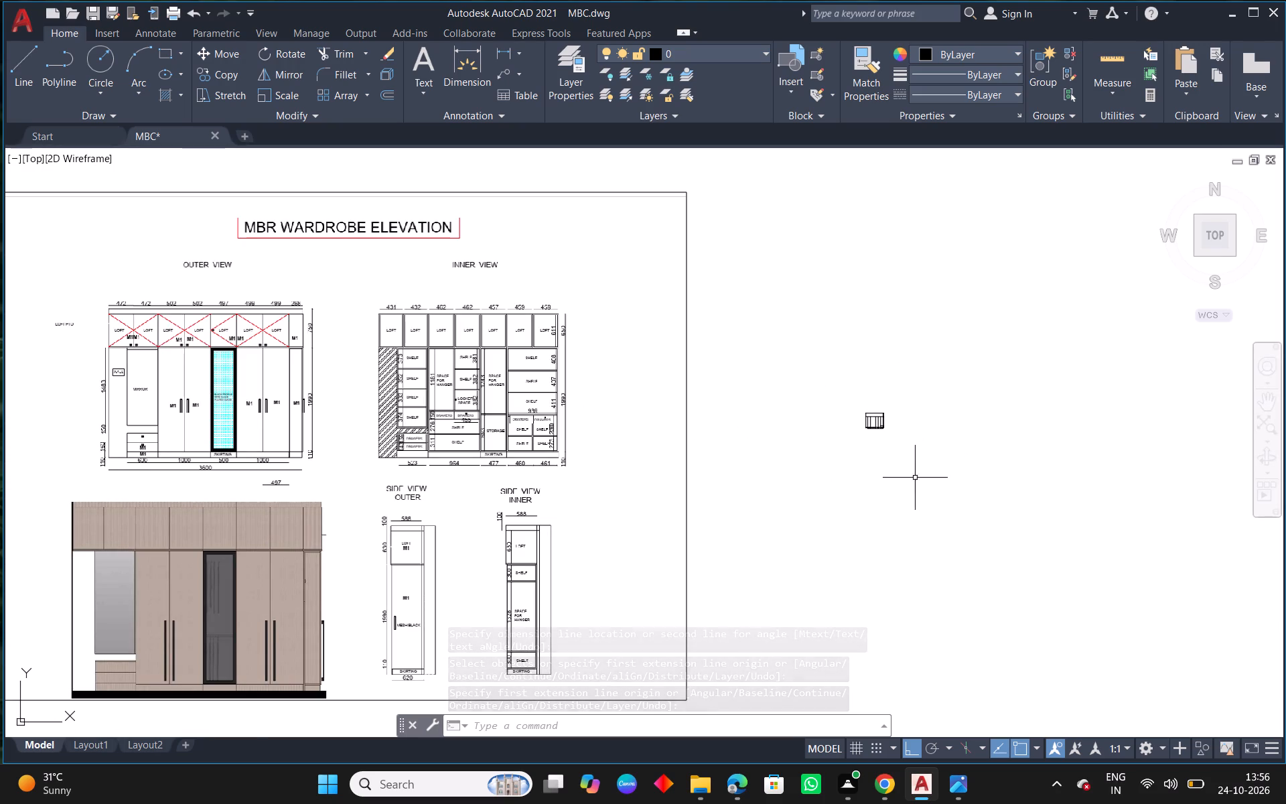
scroll(926, 463, "up", 1)
scroll(889, 388, "up", 4)
scroll(442, 371, "up", 2)
middle_click_drag(658, 401, 650, 426)
type("O")
key("space")
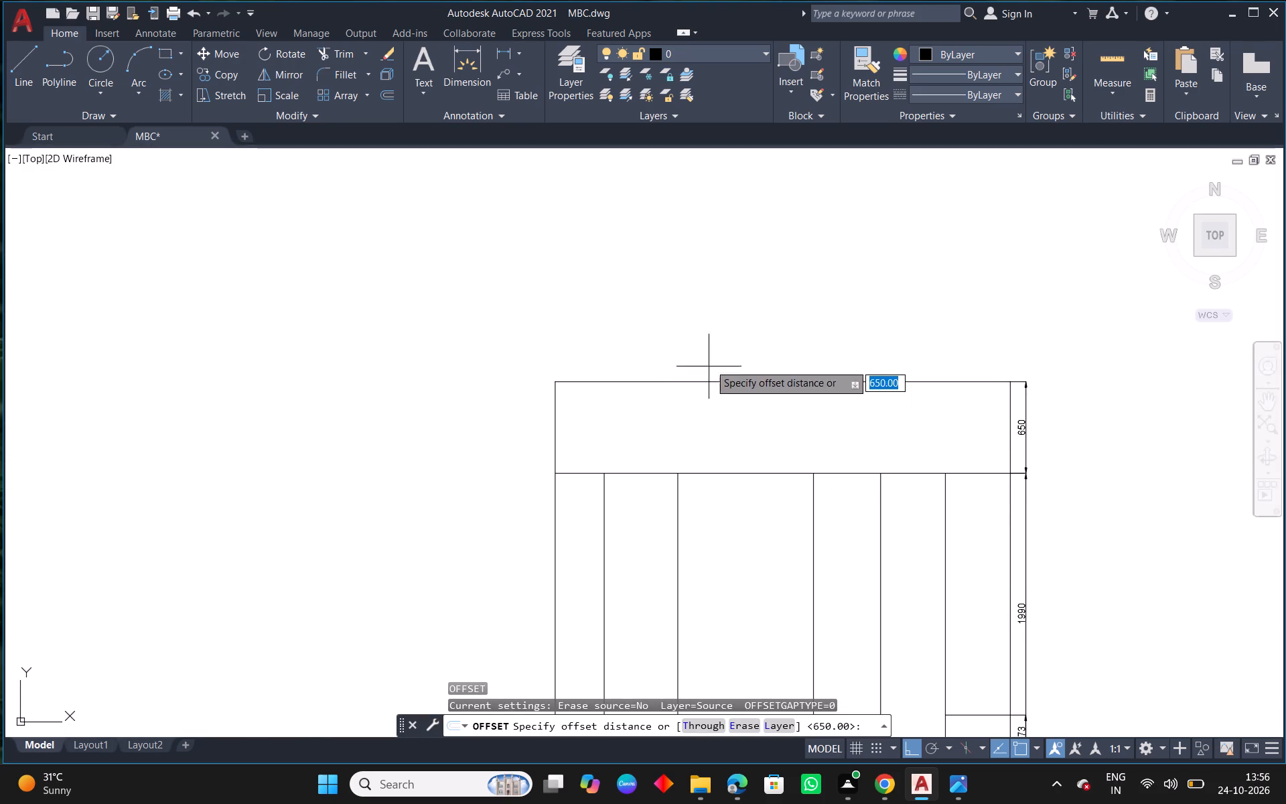
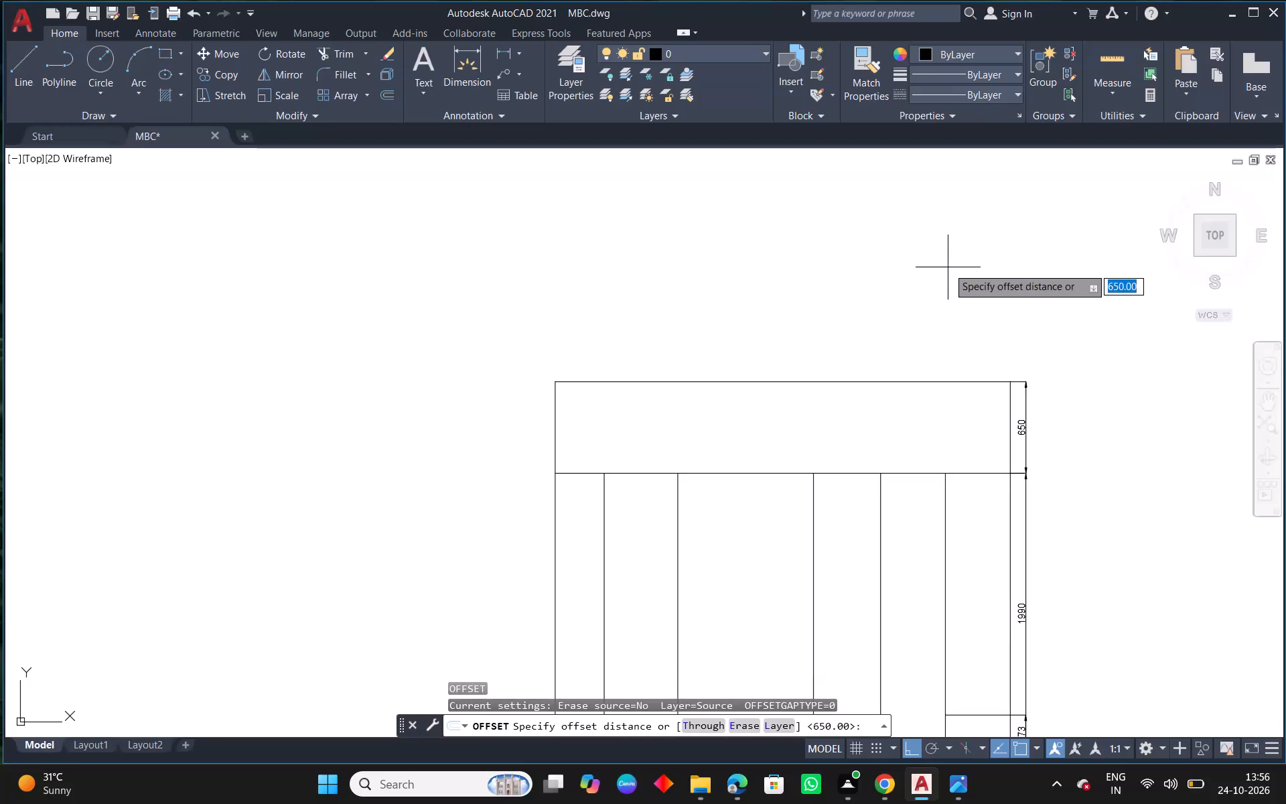
Offset the loft's left side line 432 inward to create the first loft division.
key("Return")
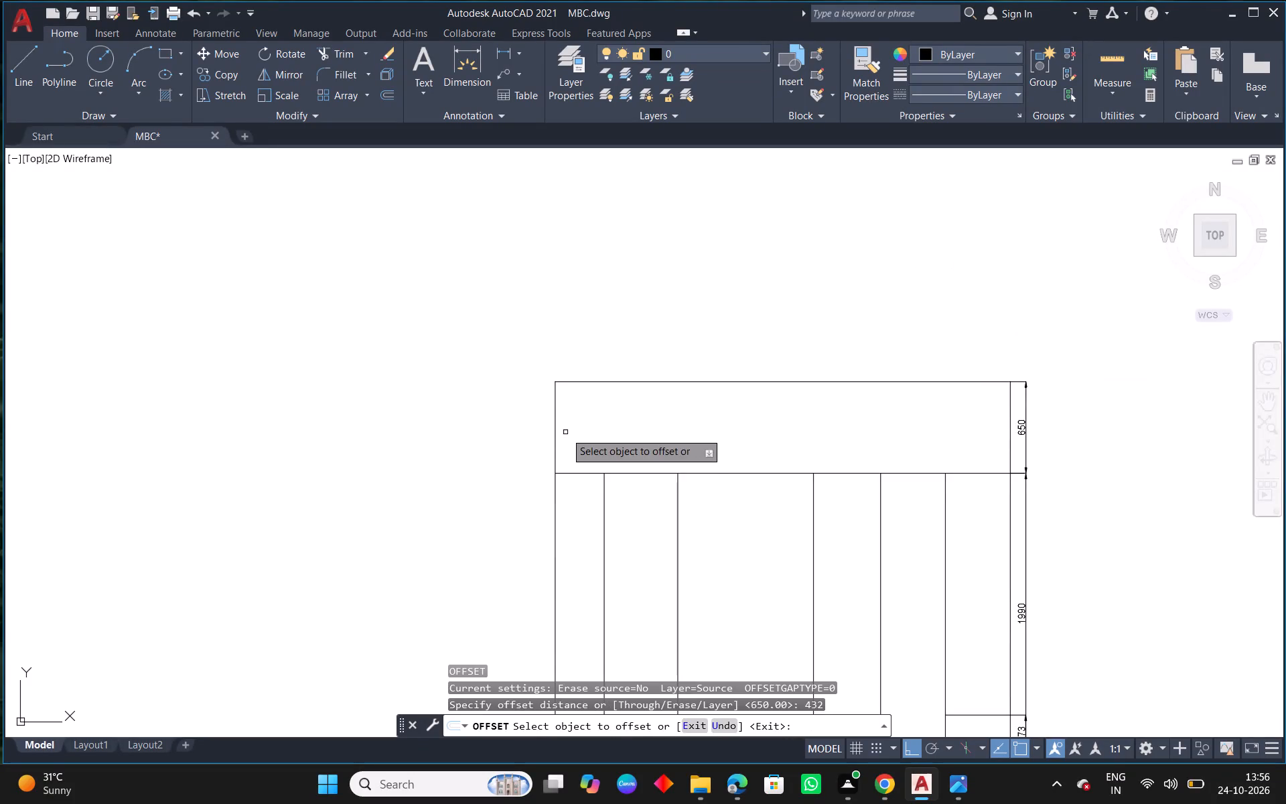
left_click_drag(555, 452, 568, 452)
left_click(709, 452)
key("Escape")
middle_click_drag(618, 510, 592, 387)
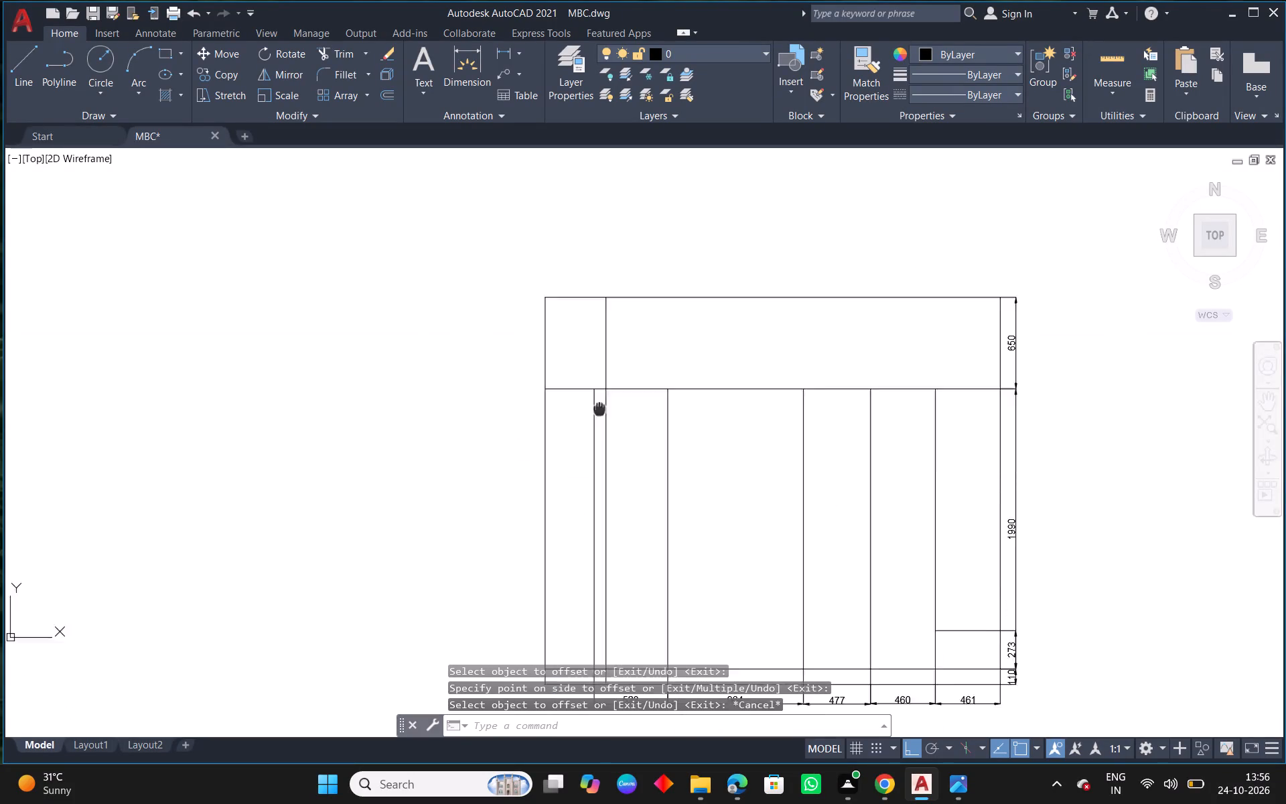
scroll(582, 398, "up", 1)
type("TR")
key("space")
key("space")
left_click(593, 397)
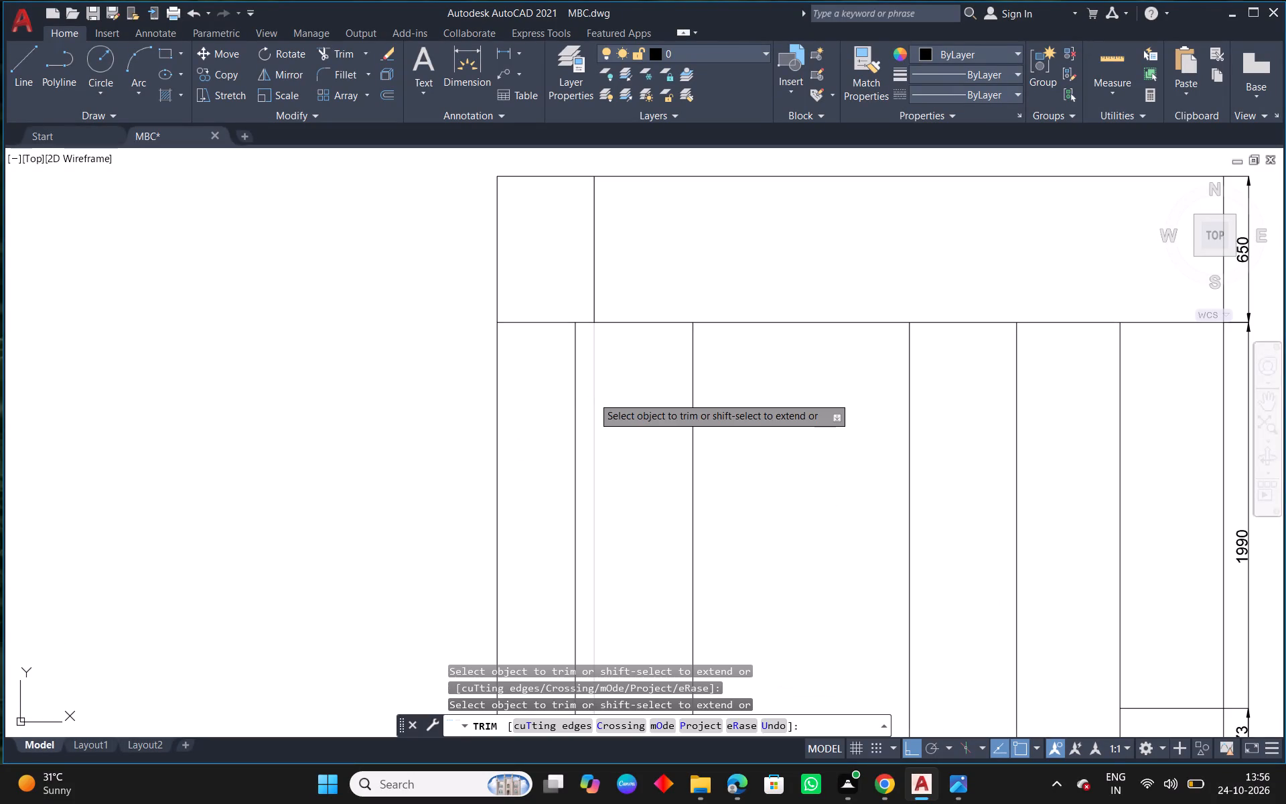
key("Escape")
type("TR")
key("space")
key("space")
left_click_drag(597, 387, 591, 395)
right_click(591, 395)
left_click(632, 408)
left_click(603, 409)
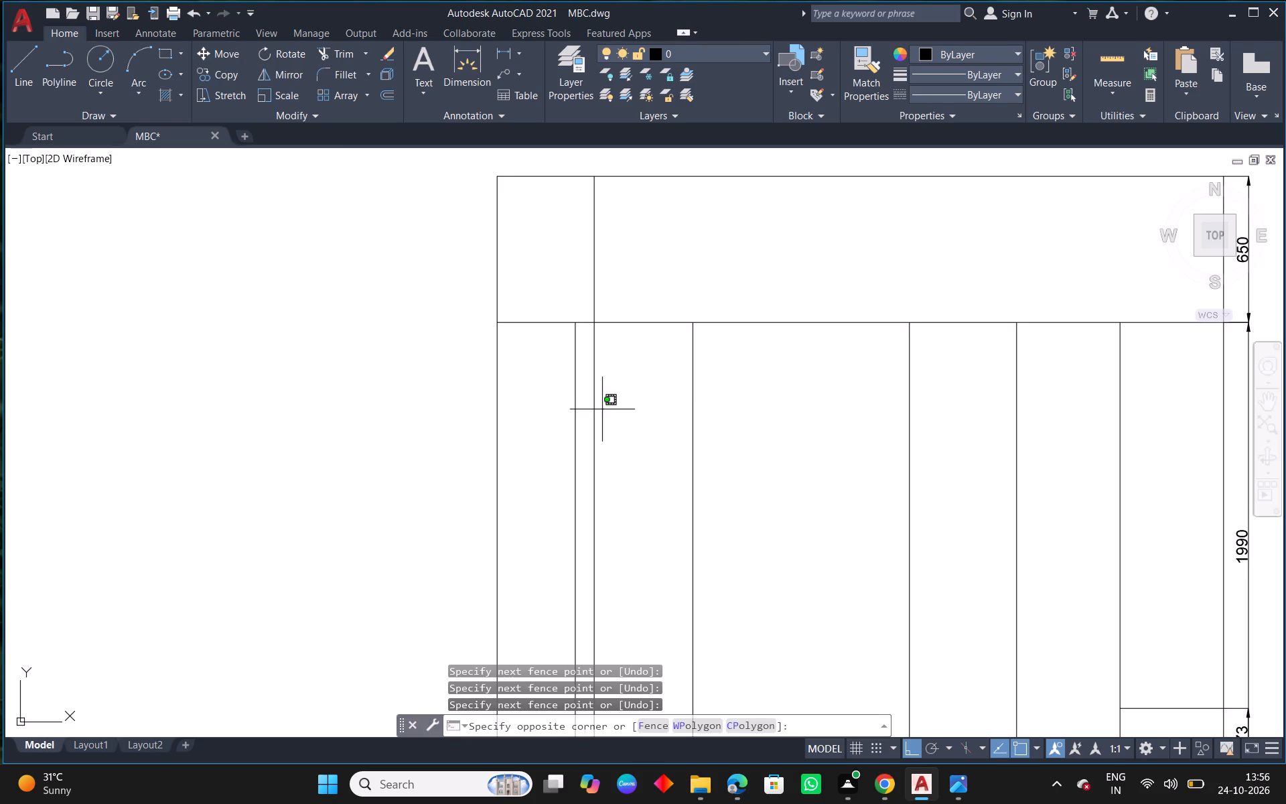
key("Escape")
Trim the part of the new 432 division line that runs below the loft's bottom line.
type("TR")
key("space")
key("space")
left_click_drag(599, 410, 577, 421)
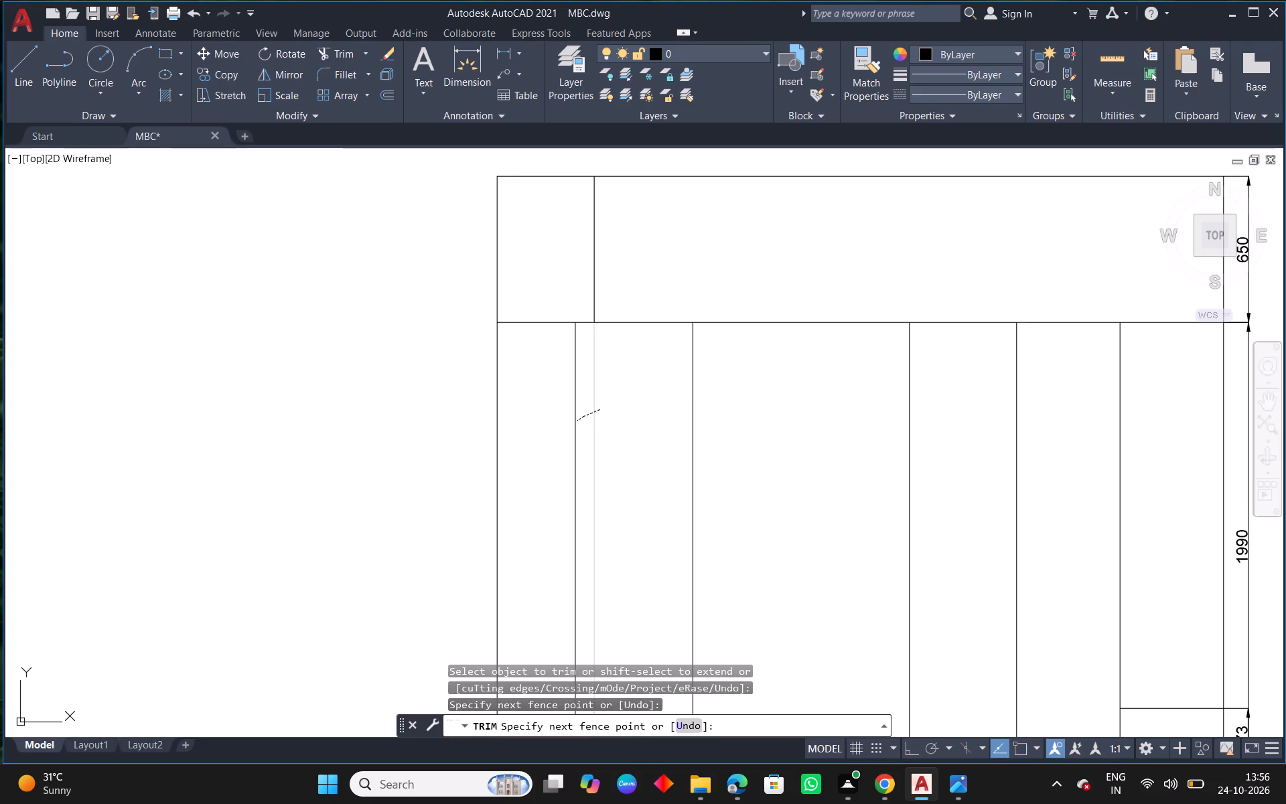
right_click(585, 421)
left_click(629, 427)
Check the loft widths in the reference inner view and offset the first loft division 432 to the right.
scroll(660, 430, "down", 8)
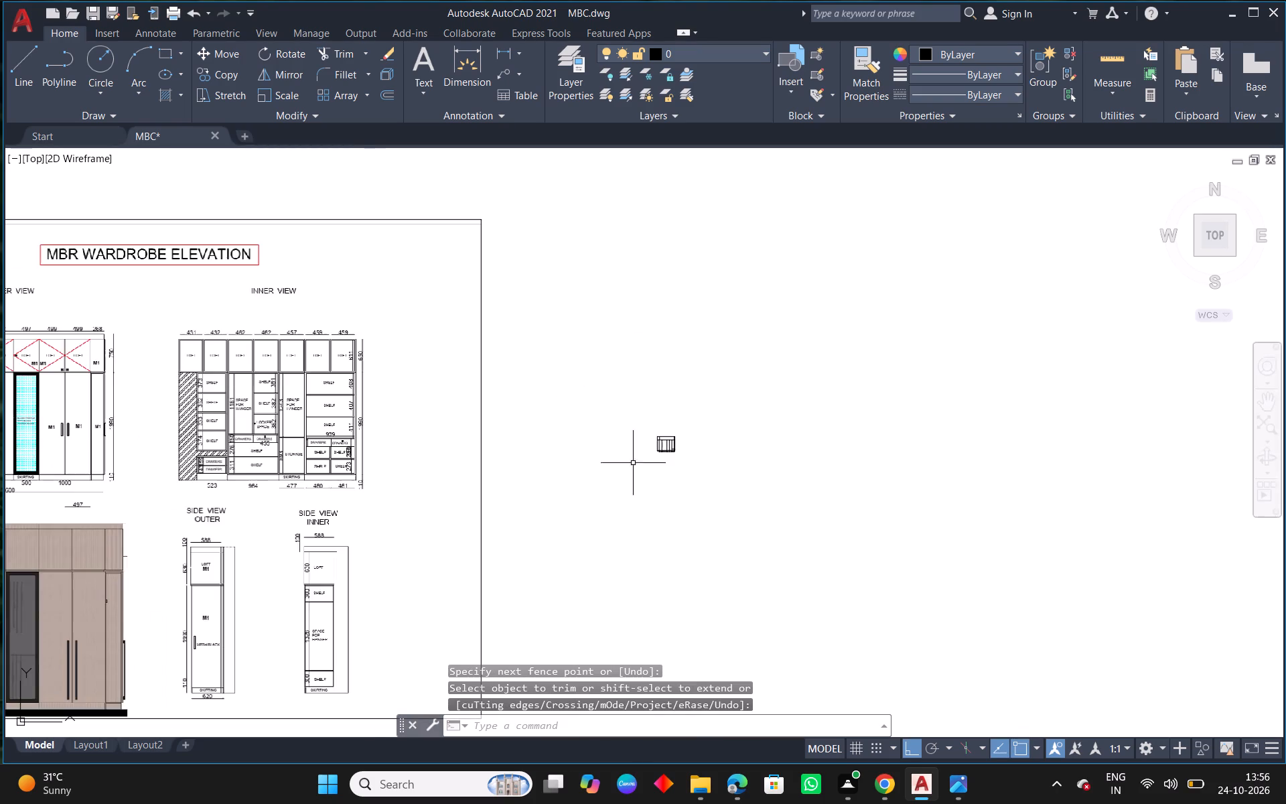
middle_click_drag(517, 495, 797, 460)
scroll(461, 271, "up", 2)
middle_click_drag(964, 447, 137, 310)
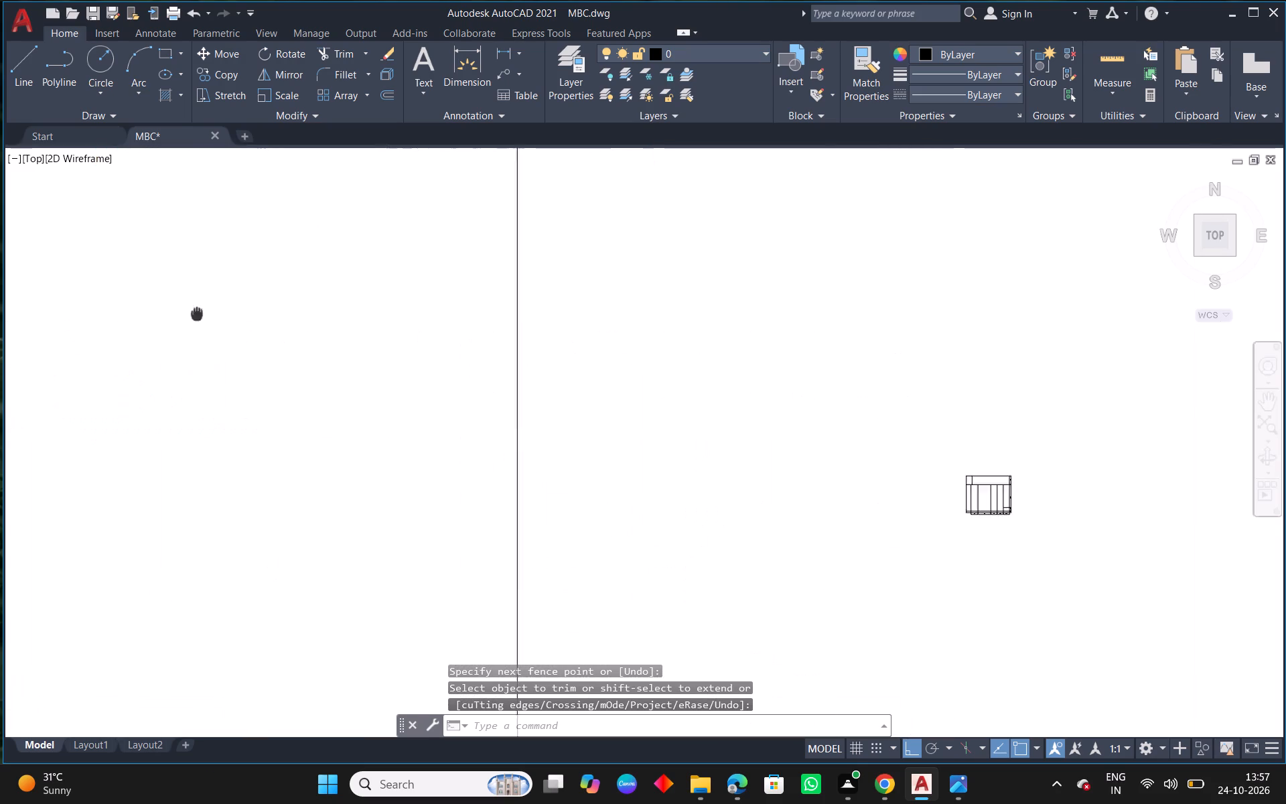
middle_click_drag(137, 310, 124, 311)
scroll(853, 464, "up", 3)
scroll(763, 489, "up", 3)
type("O 432")
key("Return")
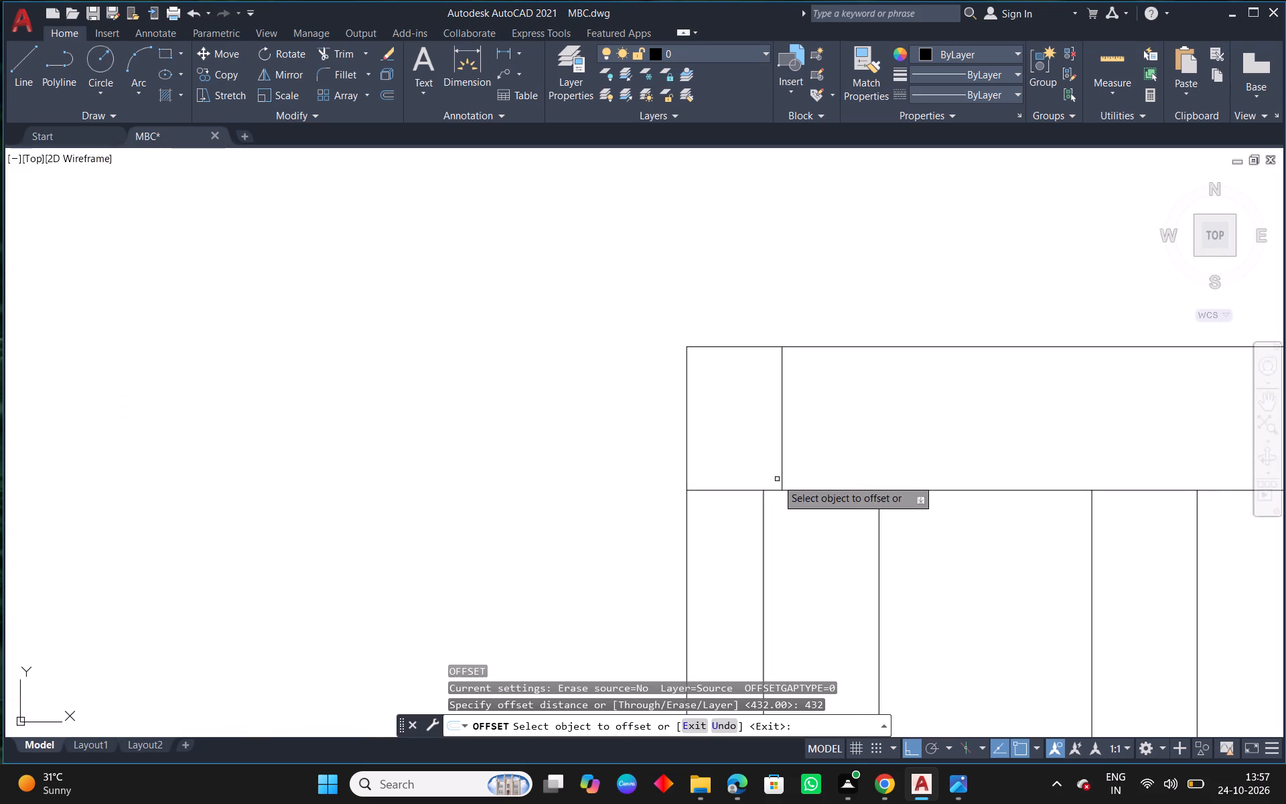
left_click_drag(783, 444, 795, 444)
left_click(898, 450)
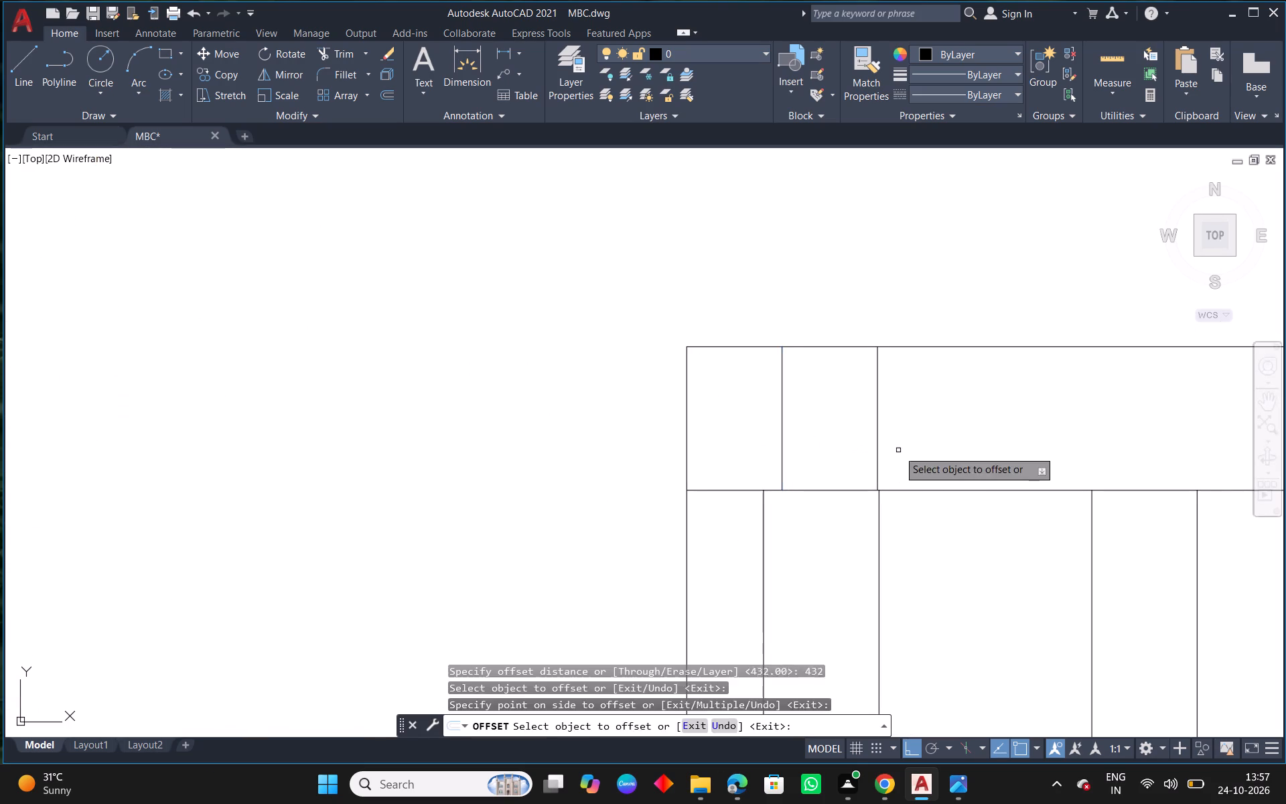
key("Escape")
Check the next loft width in the reference and offset the second loft division 462 to the right.
scroll(810, 460, "down", 7)
scroll(573, 495, "down", 2)
scroll(230, 439, "up", 2)
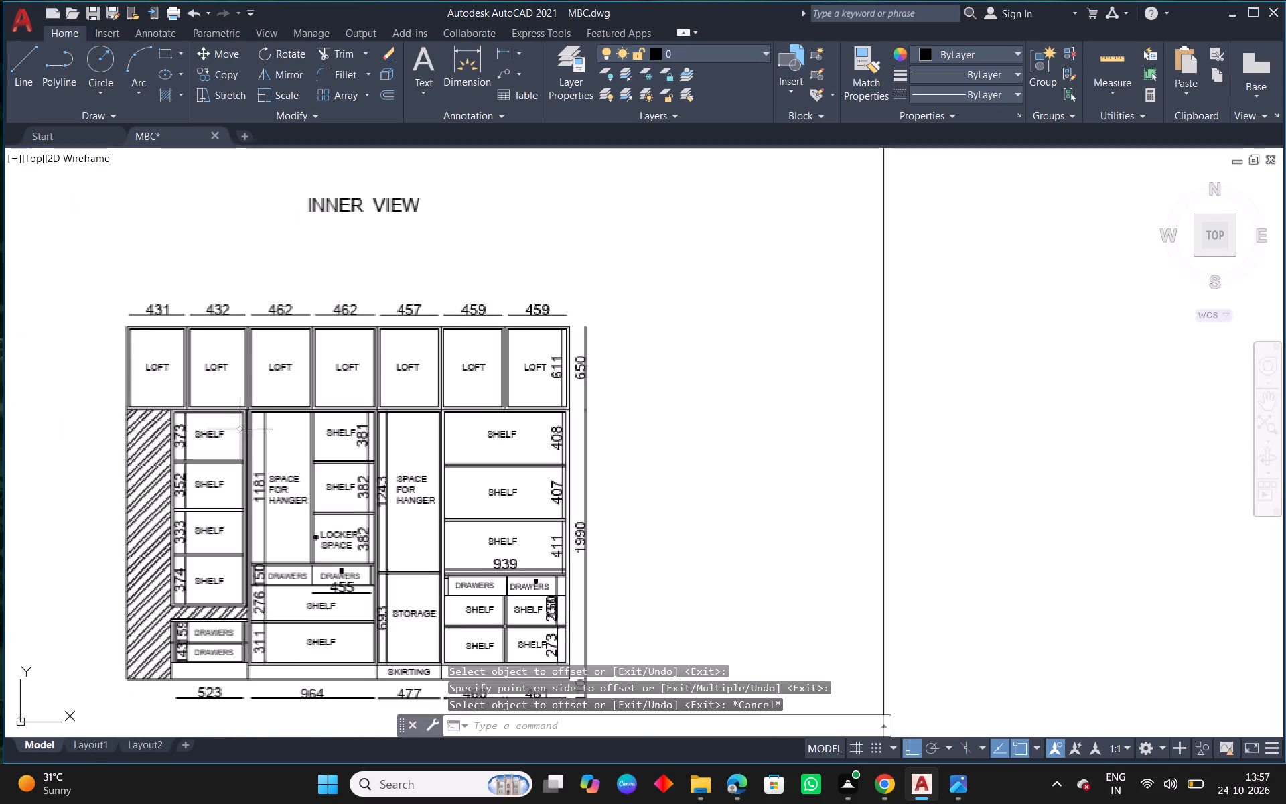
middle_click_drag(922, 471, 242, 377)
scroll(202, 389, "down", 1)
scroll(484, 460, "up", 6)
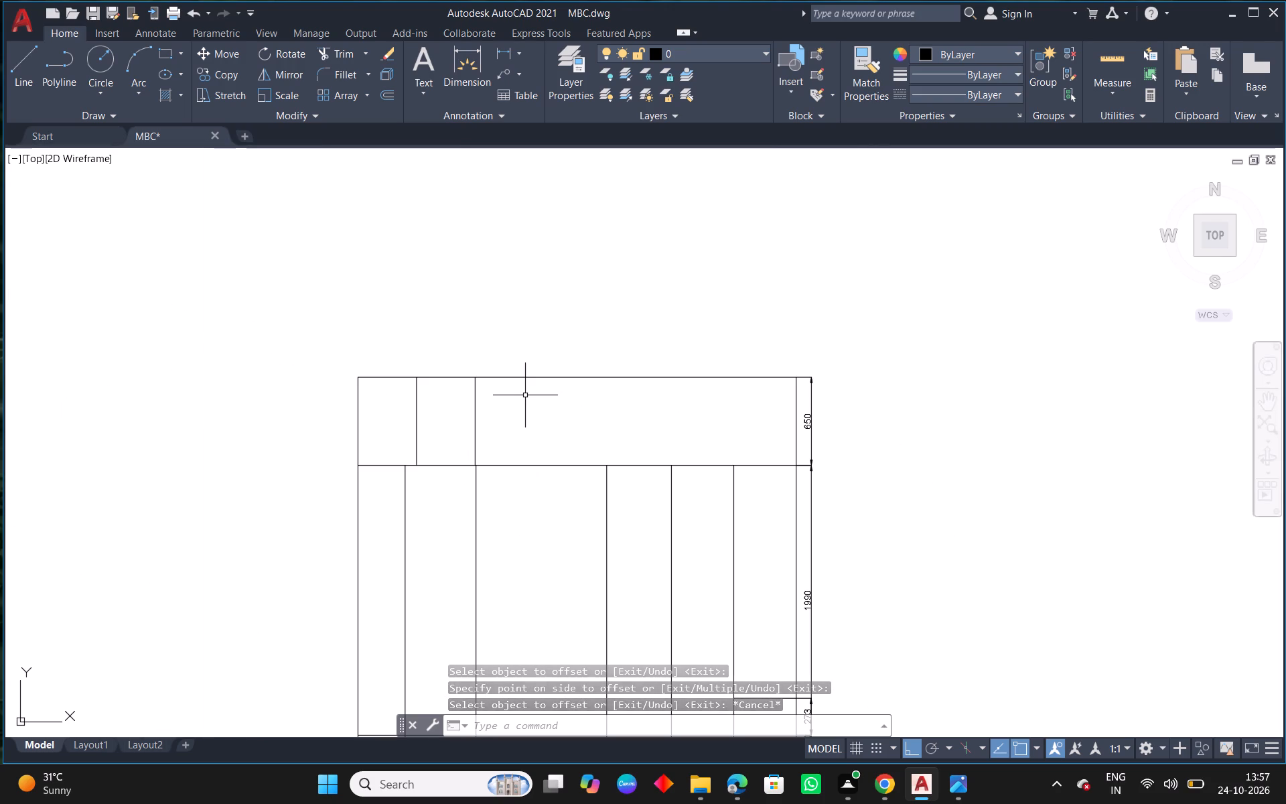
type("O 462")
key("Return")
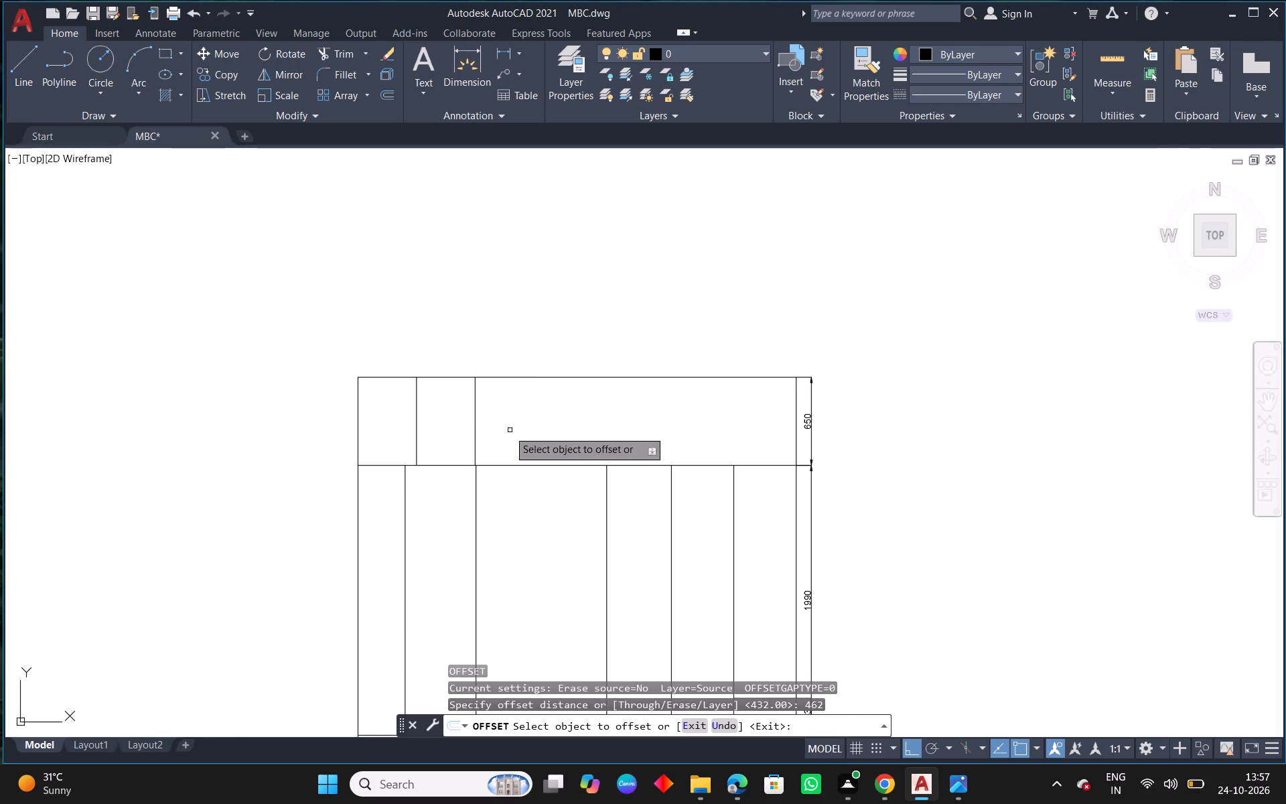
left_click(474, 433)
left_click(570, 432)
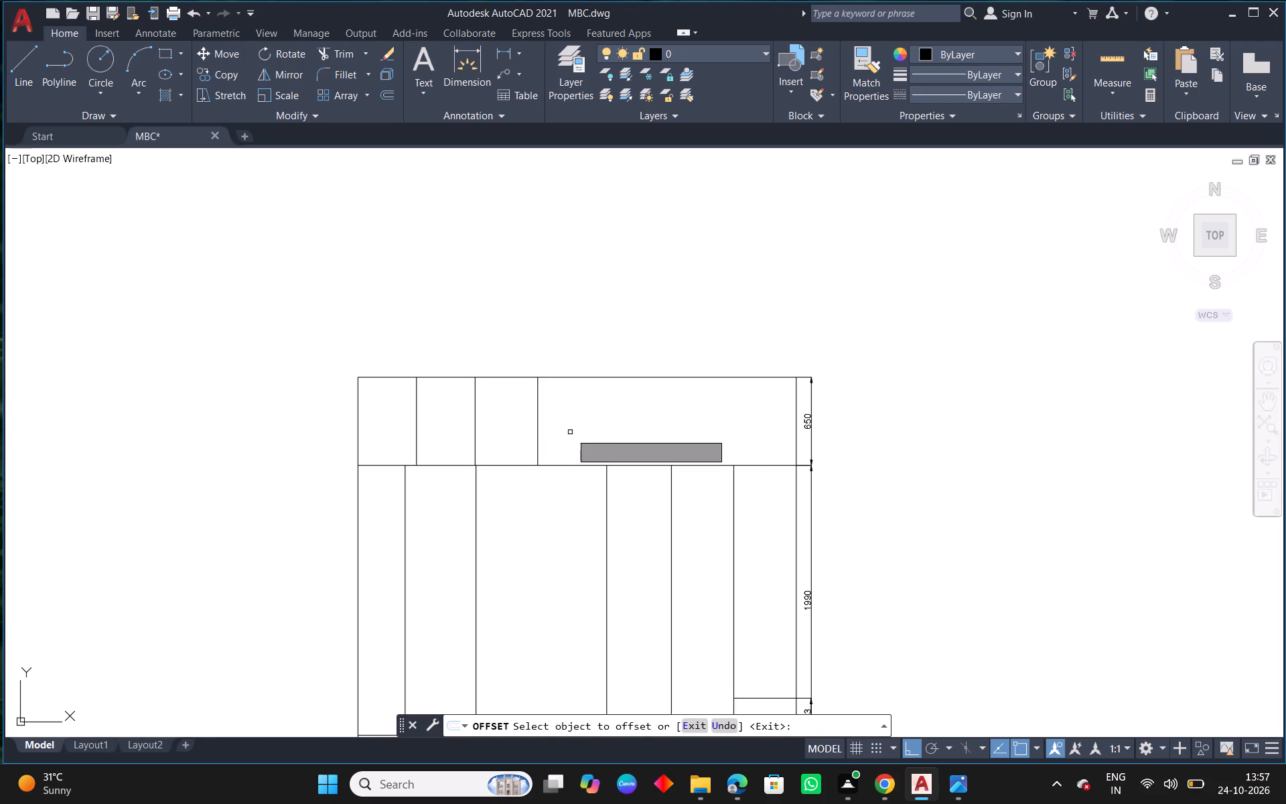
key("Escape")
Check the reference again and offset the third loft division 462 to the right.
scroll(570, 432, "down", 3)
scroll(490, 463, "down", 3)
middle_click_drag(275, 494, 693, 475)
scroll(694, 474, "down", 2)
scroll(549, 465, "down", 2)
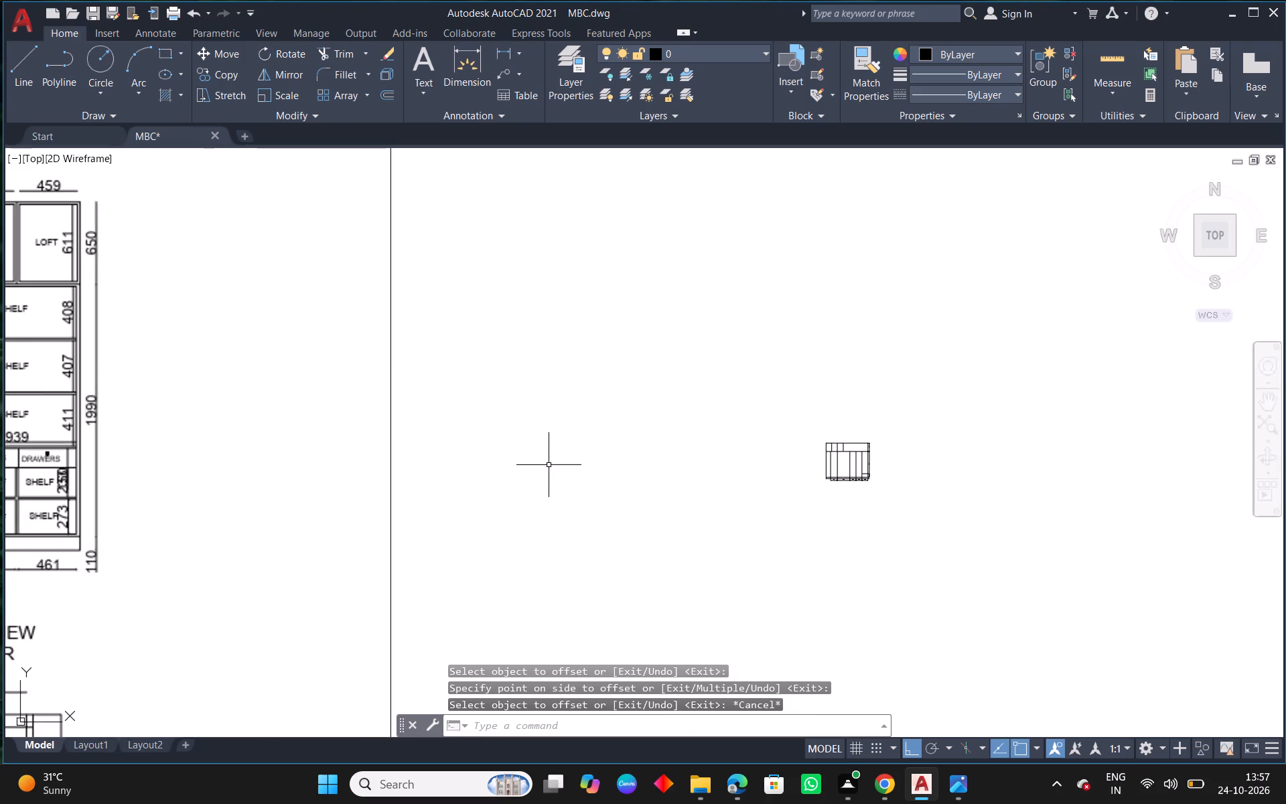
scroll(210, 393, "up", 2)
middle_click_drag(774, 458, 88, 357)
scroll(58, 354, "down", 2)
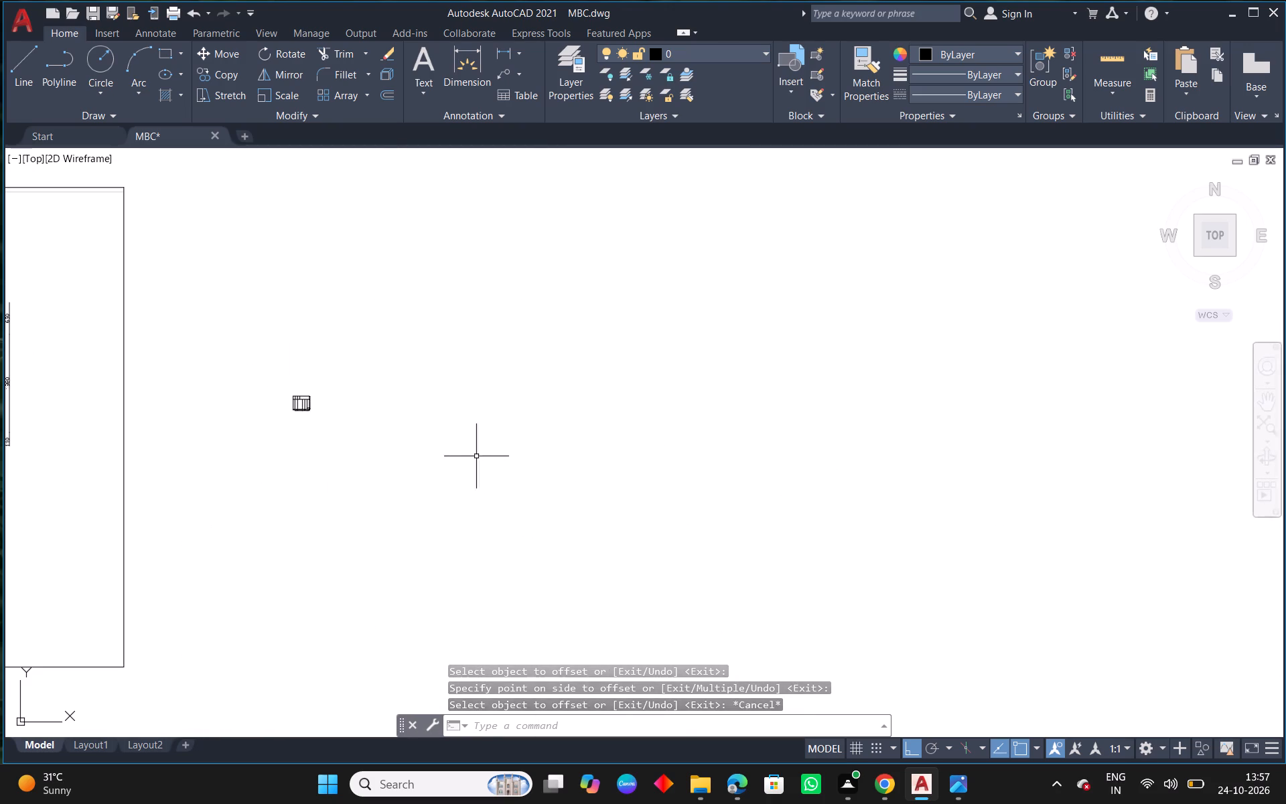
scroll(372, 431, "up", 3)
scroll(169, 326, "up", 4)
middle_click_drag(180, 330, 533, 452)
type("O 462")
key("space")
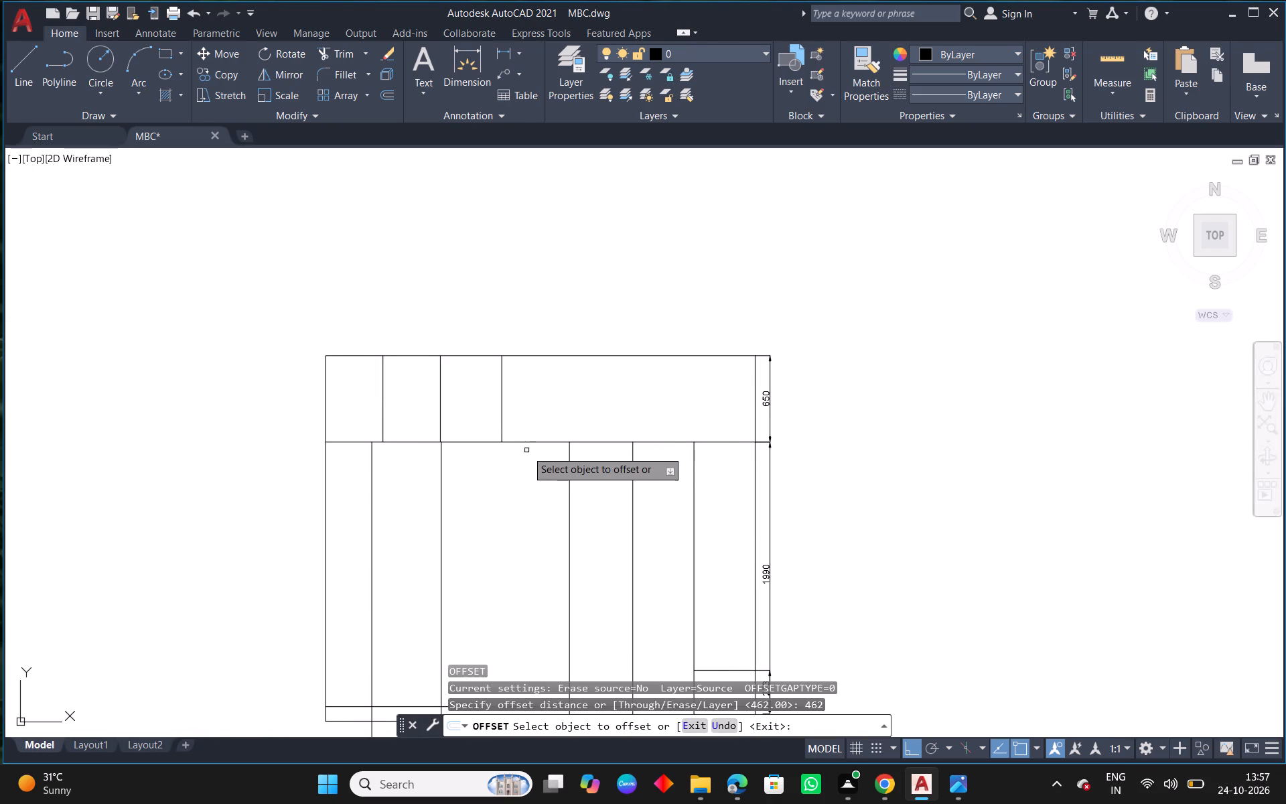
left_click_drag(501, 406, 508, 406)
left_click(583, 411)
key("Escape")
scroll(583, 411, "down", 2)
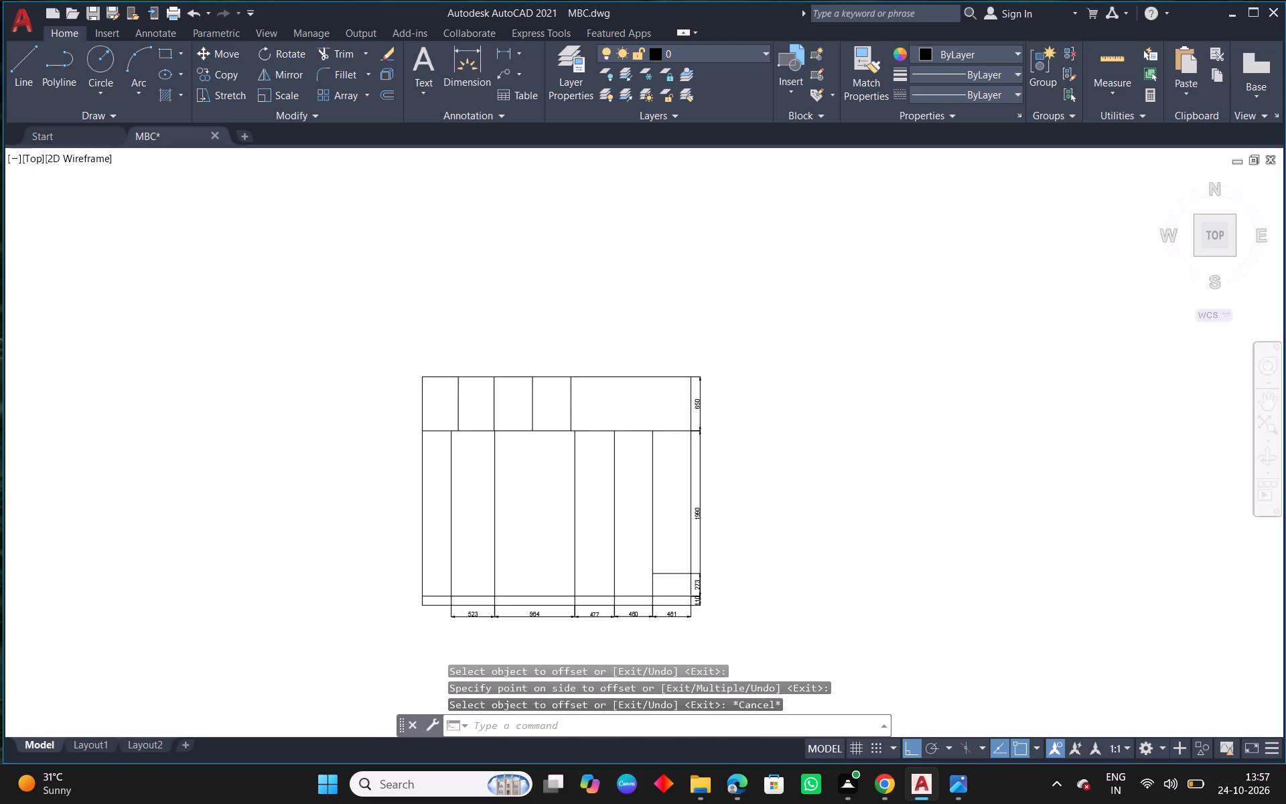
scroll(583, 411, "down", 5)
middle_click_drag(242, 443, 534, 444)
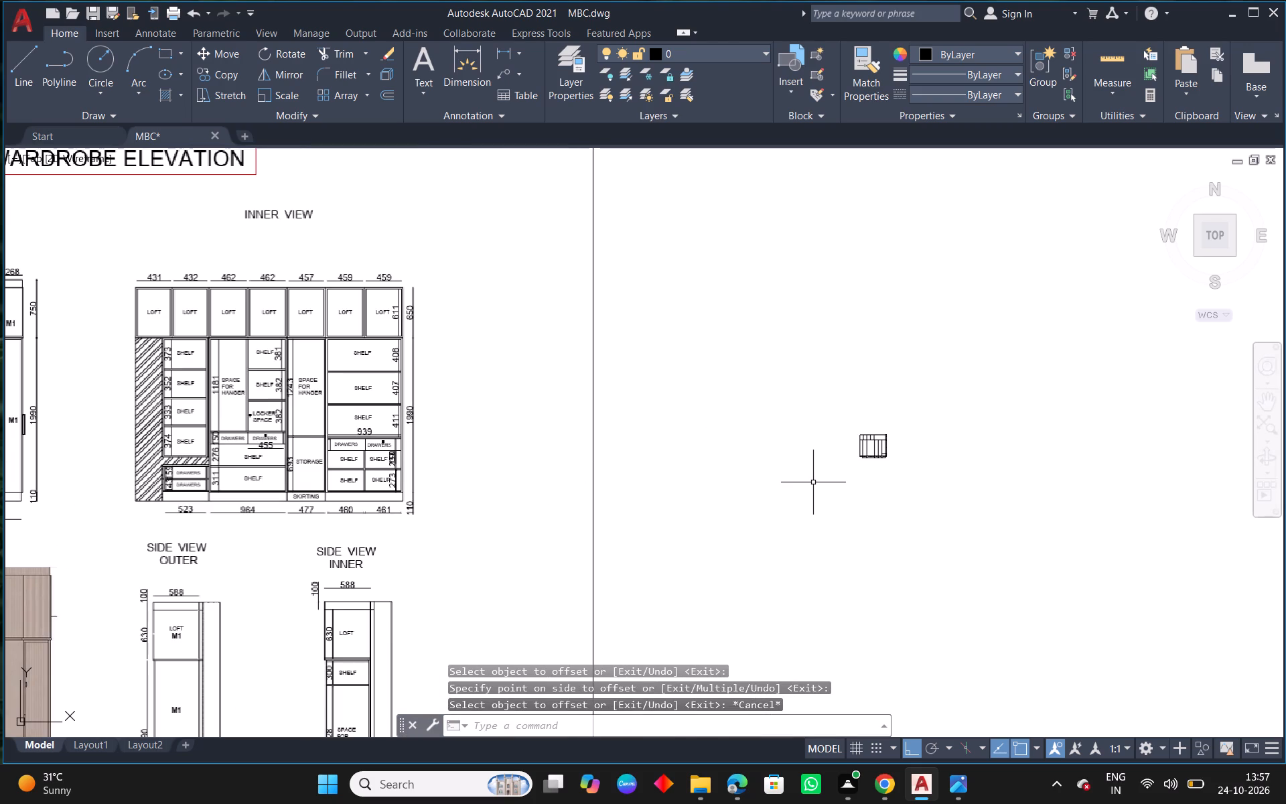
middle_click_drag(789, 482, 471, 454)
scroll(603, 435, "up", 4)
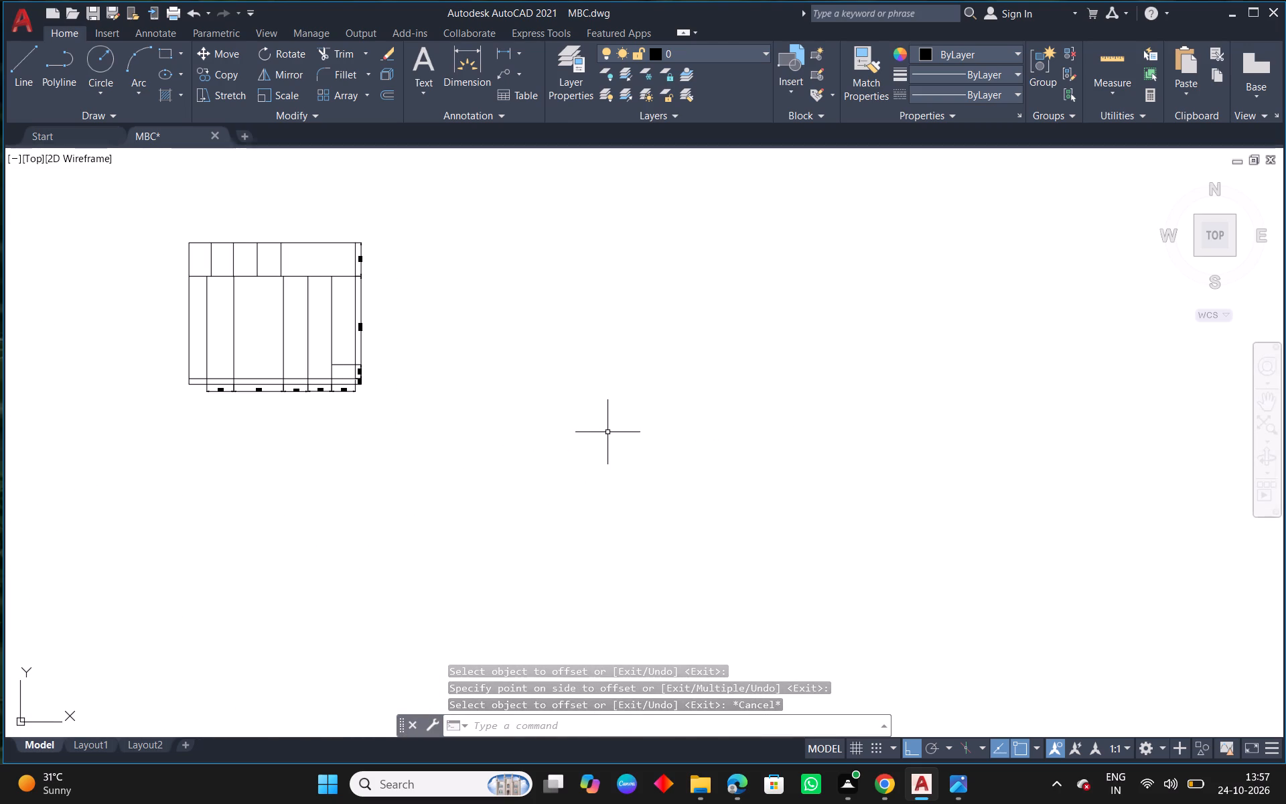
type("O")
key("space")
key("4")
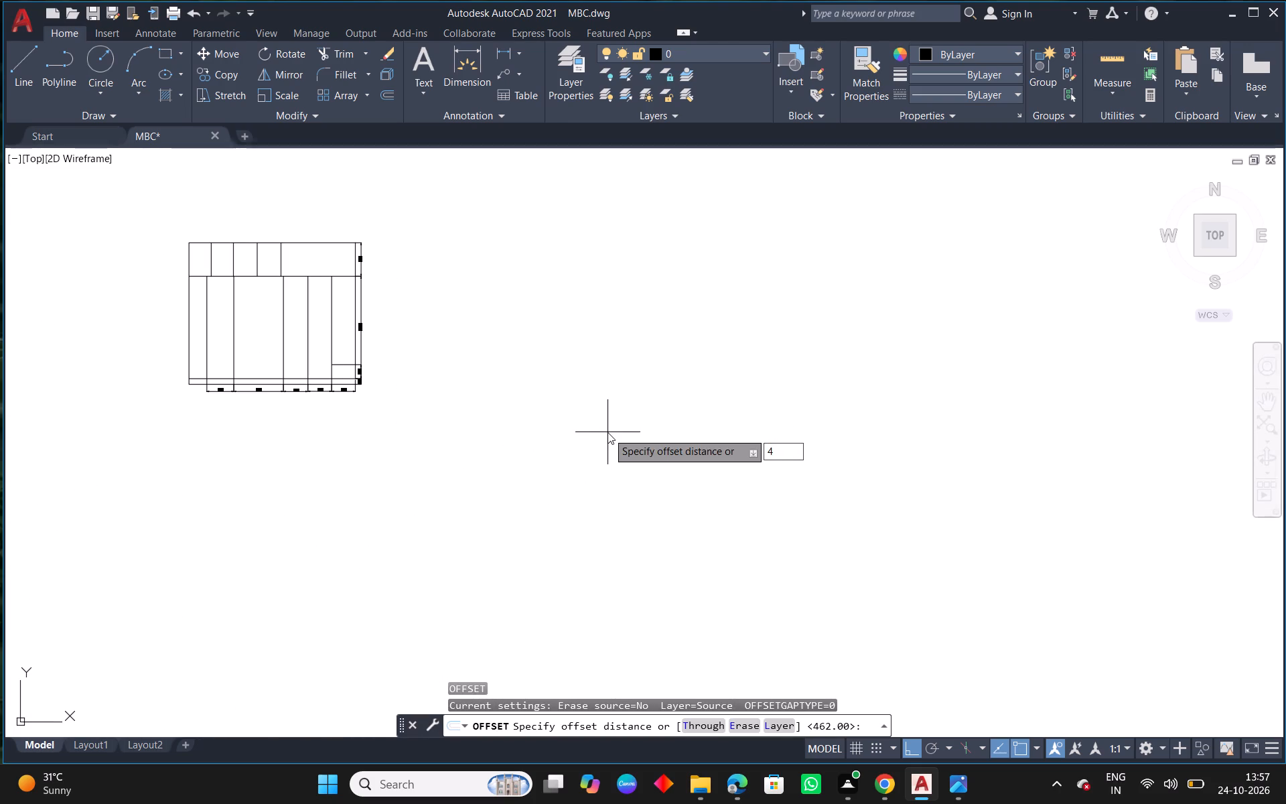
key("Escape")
Check the fifth loft width in the reference and offset the fourth loft division 457 to the right.
scroll(582, 426, "down", 3)
middle_click_drag(447, 483, 457, 482)
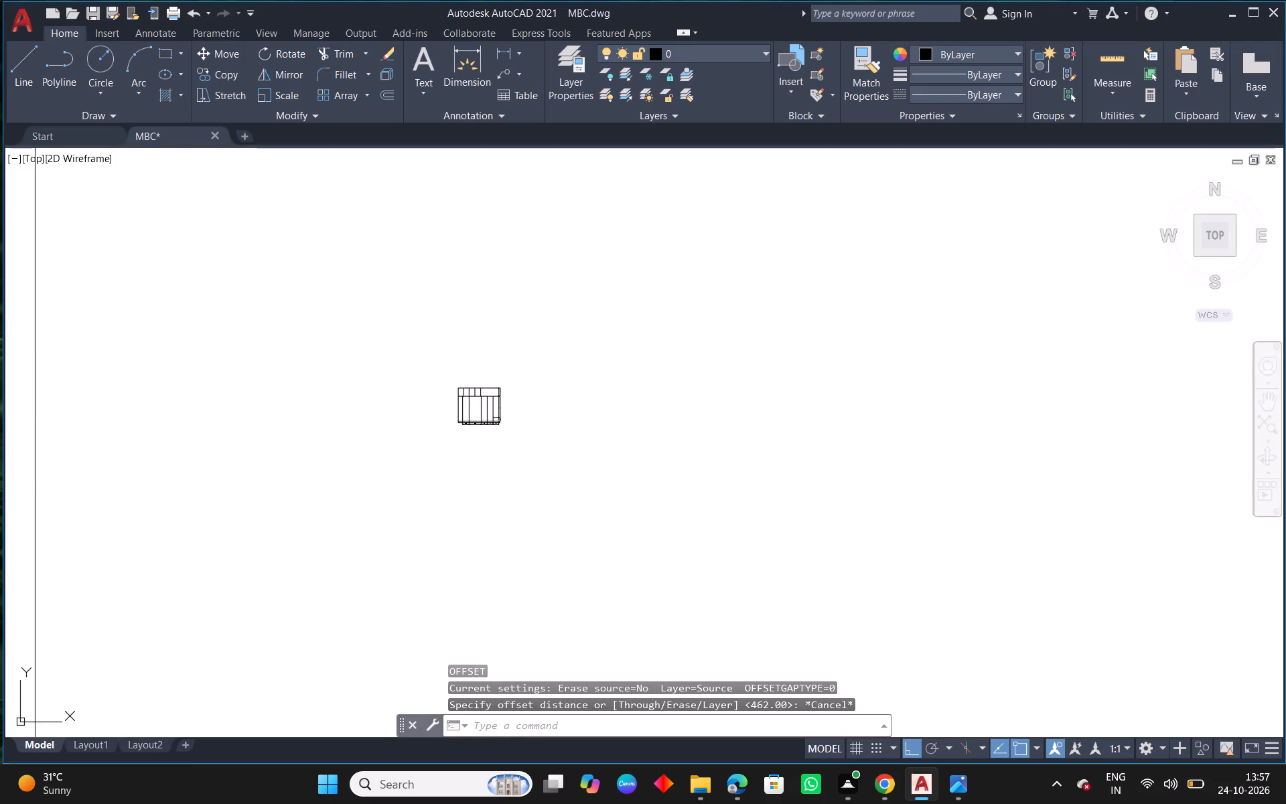
middle_click_drag(457, 482, 907, 462)
scroll(907, 462, "down", 2)
middle_click_drag(885, 456, 861, 452)
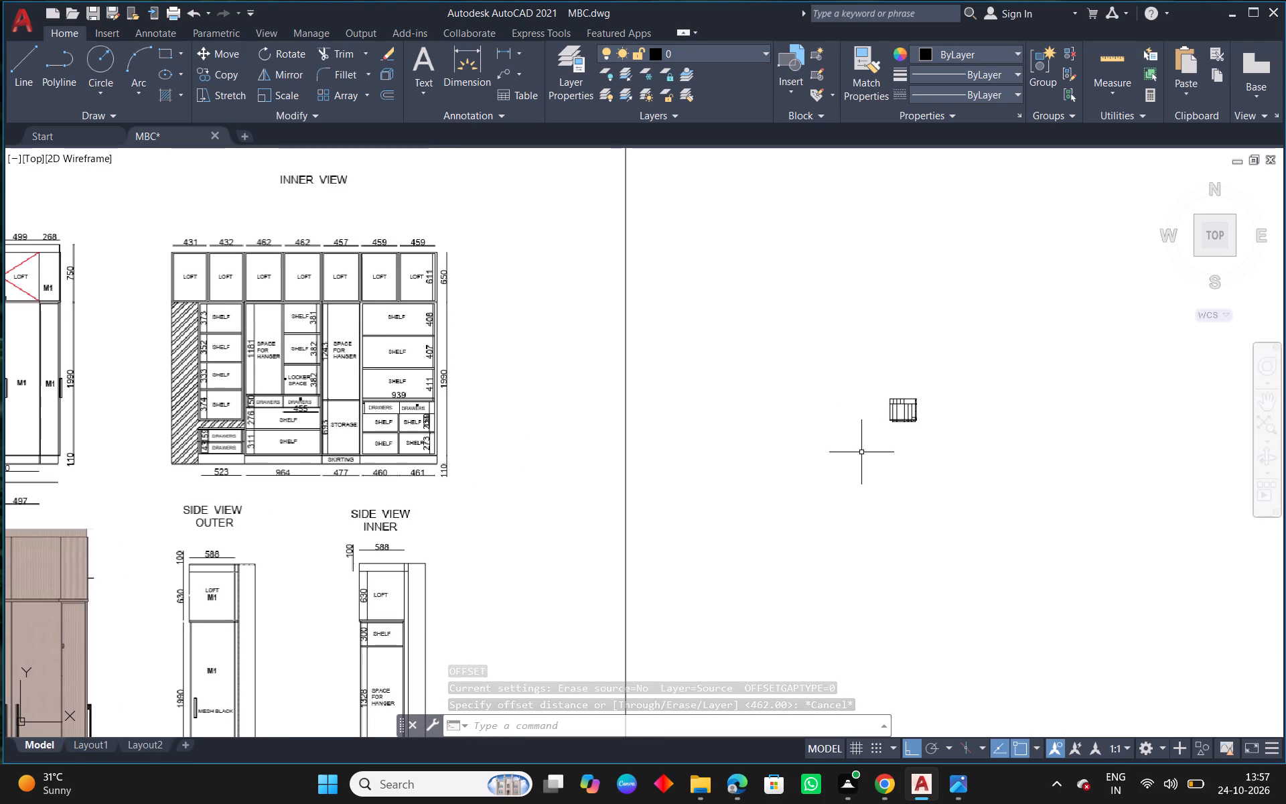
scroll(1013, 402, "up", 6)
type("O")
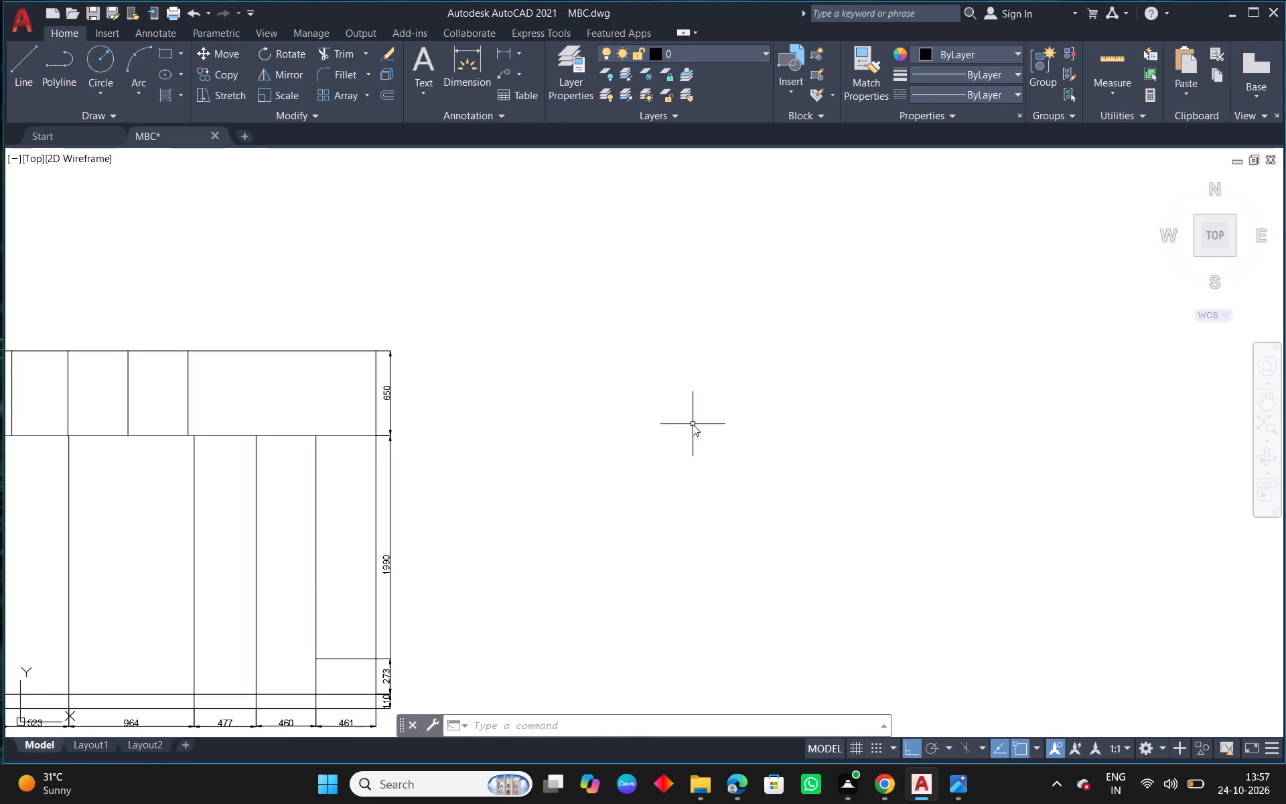
key("space")
type("457")
key("space")
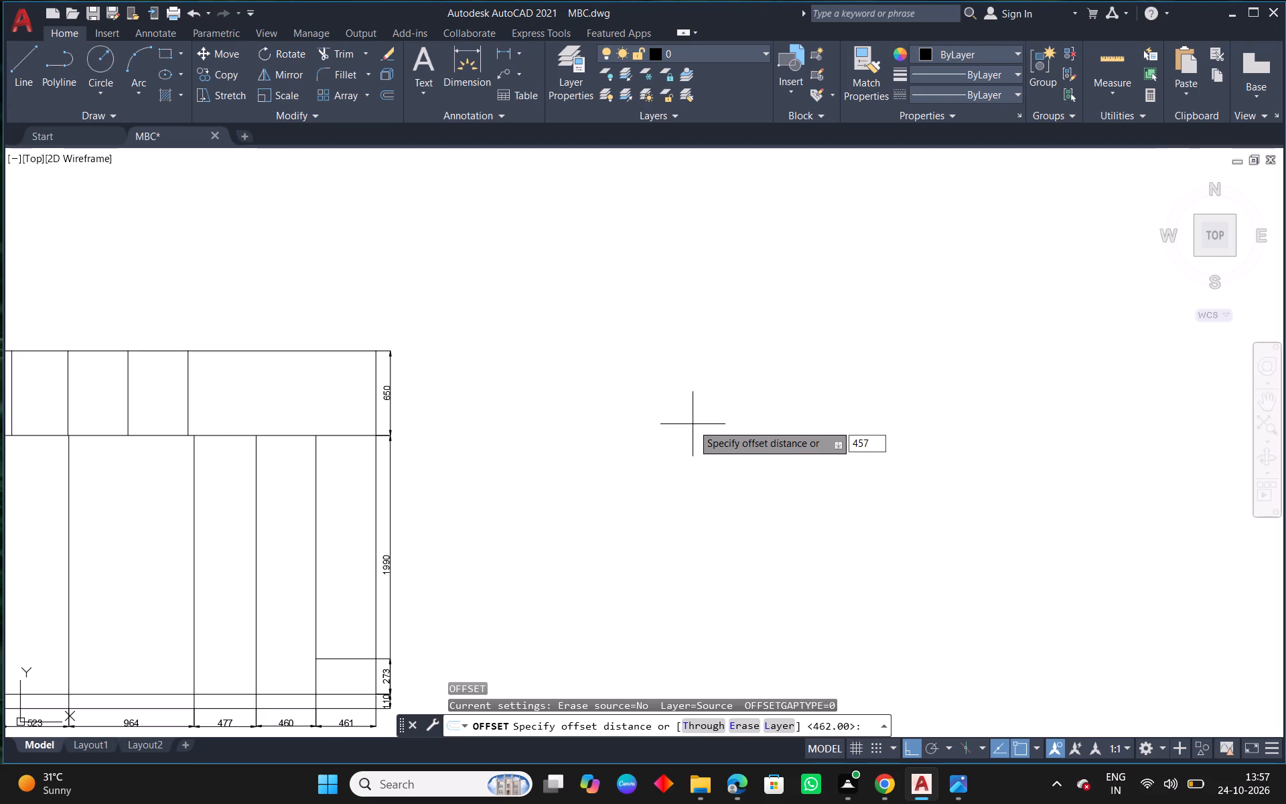
left_click(190, 388)
left_click(276, 387)
key("Escape")
Check the sixth loft width in the reference and offset the fifth loft division 459 to the right.
scroll(289, 391, "down", 7)
middle_click_drag(301, 442, 768, 424)
scroll(768, 424, "down", 1)
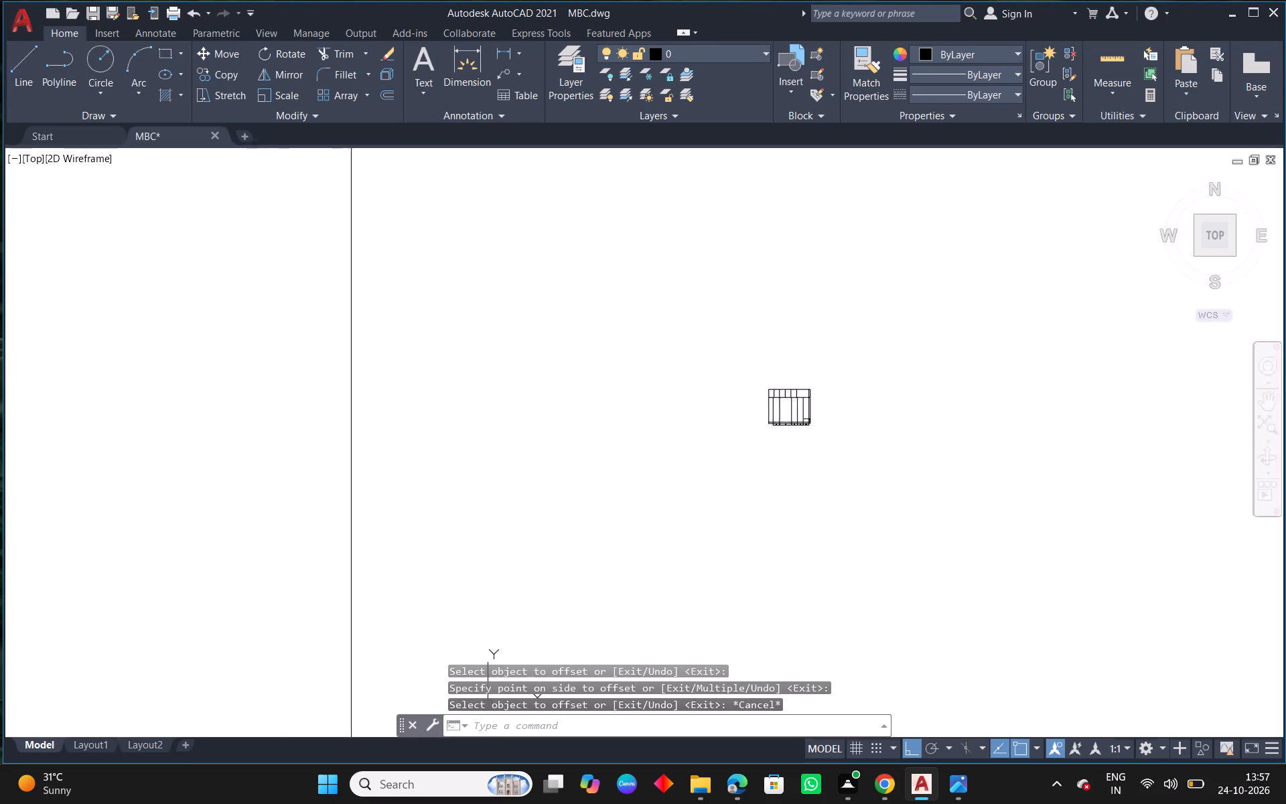
scroll(764, 424, "down", 1)
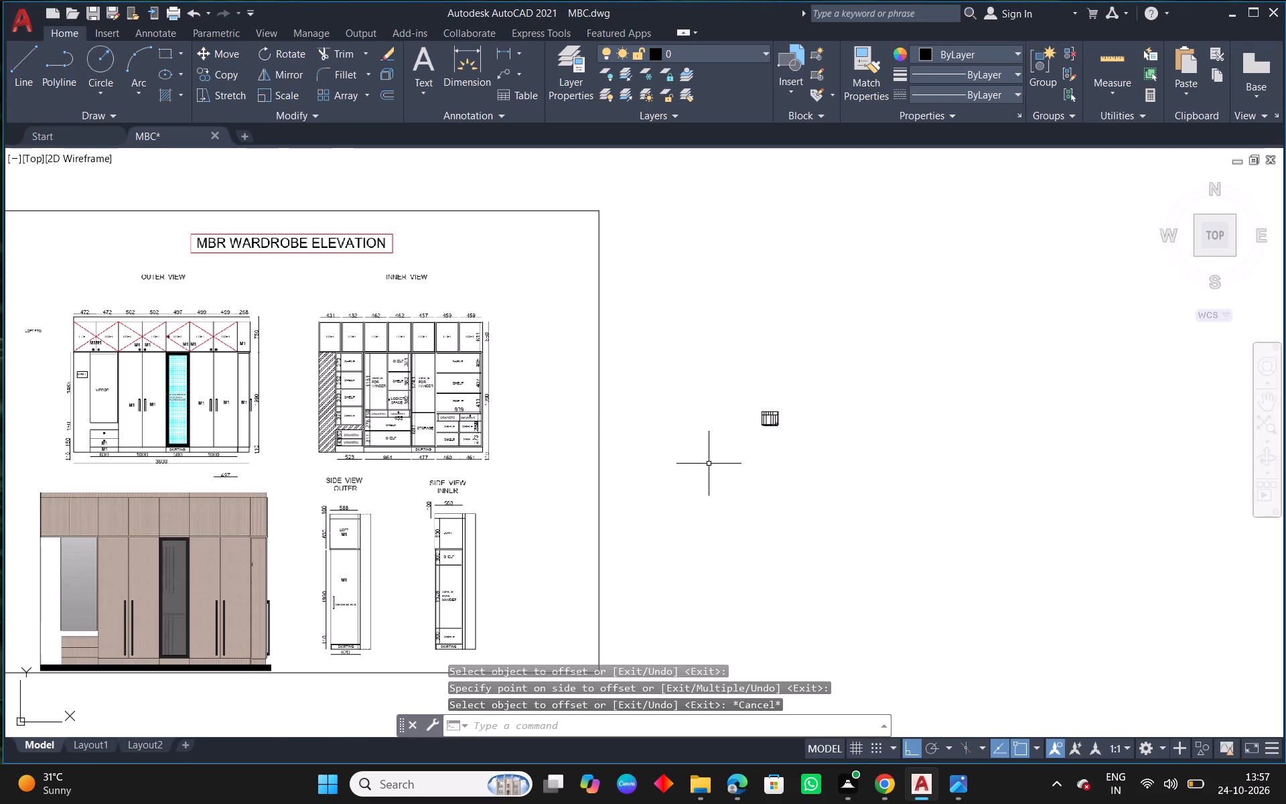
scroll(486, 346, "up", 2)
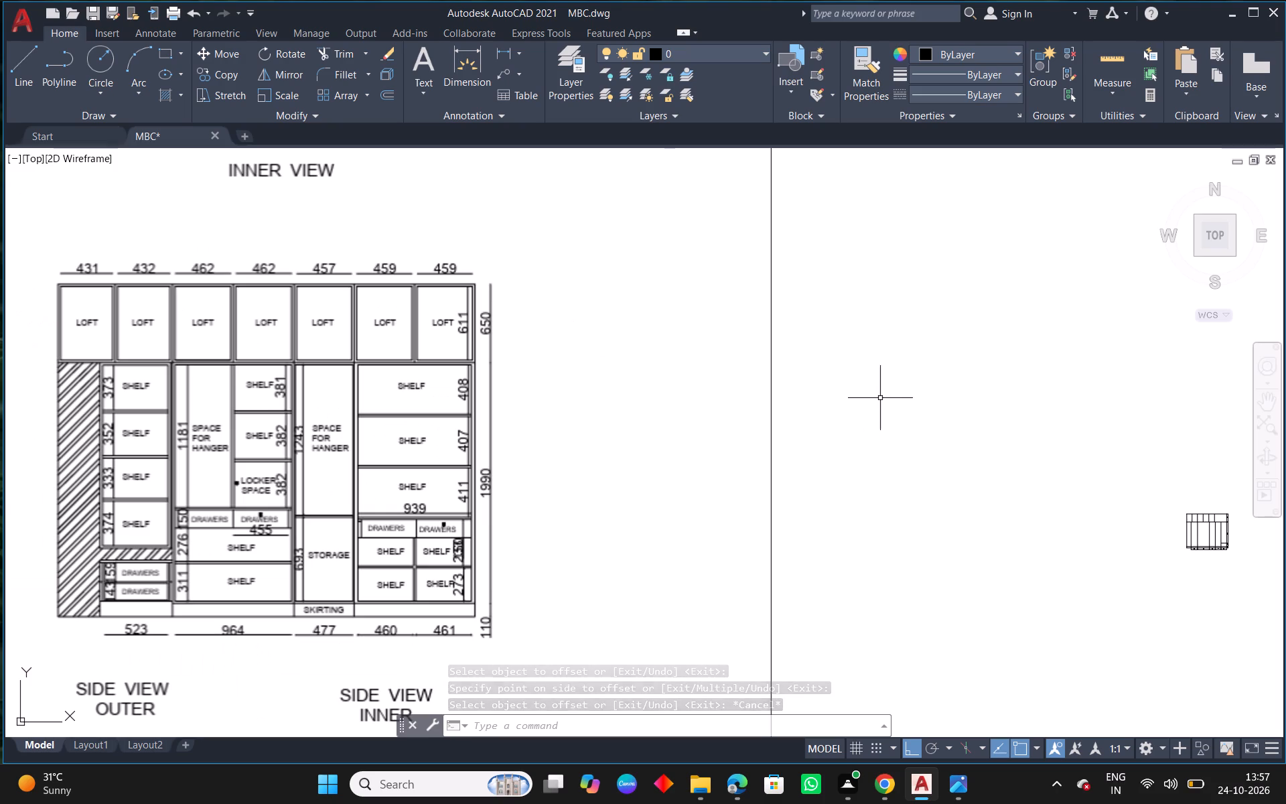
middle_click_drag(875, 398, 529, 374)
scroll(1064, 555, "up", 2)
scroll(651, 451, "up", 2)
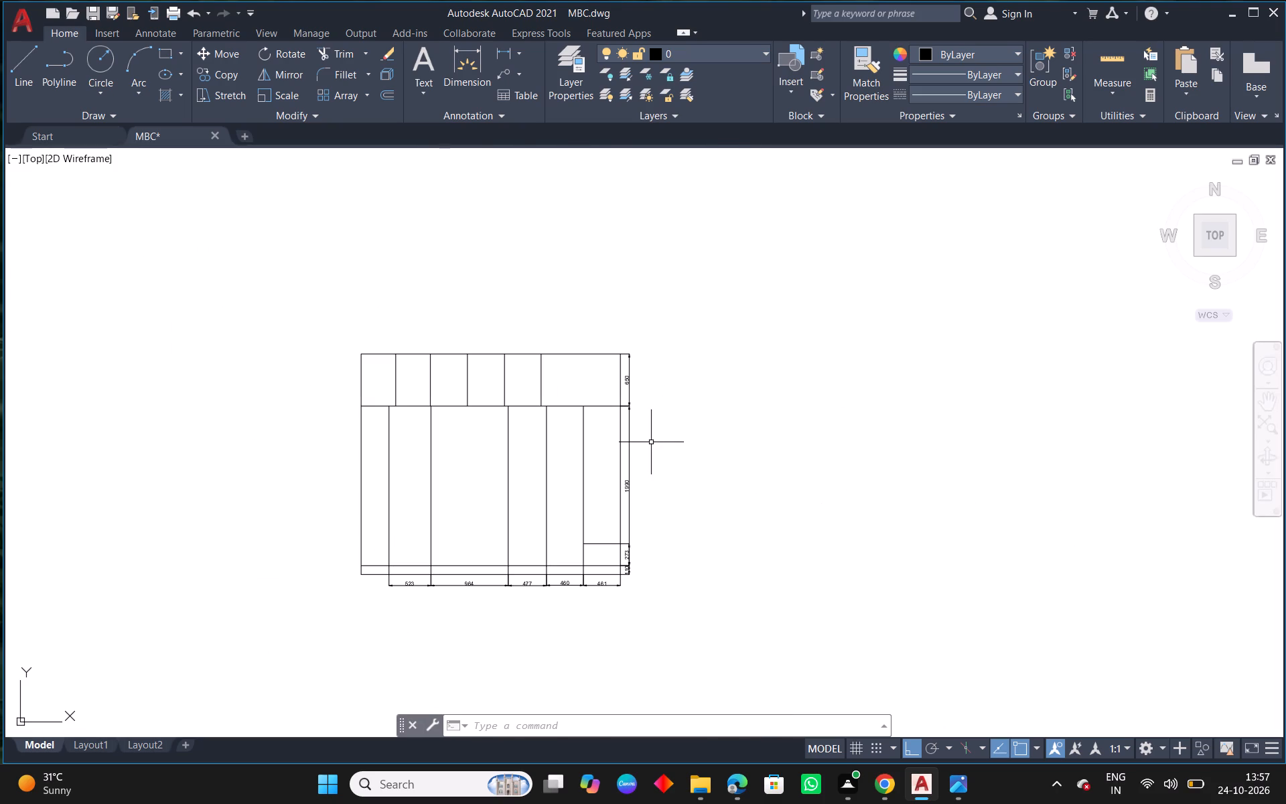
type("O")
key("space")
type("459")
key("Return")
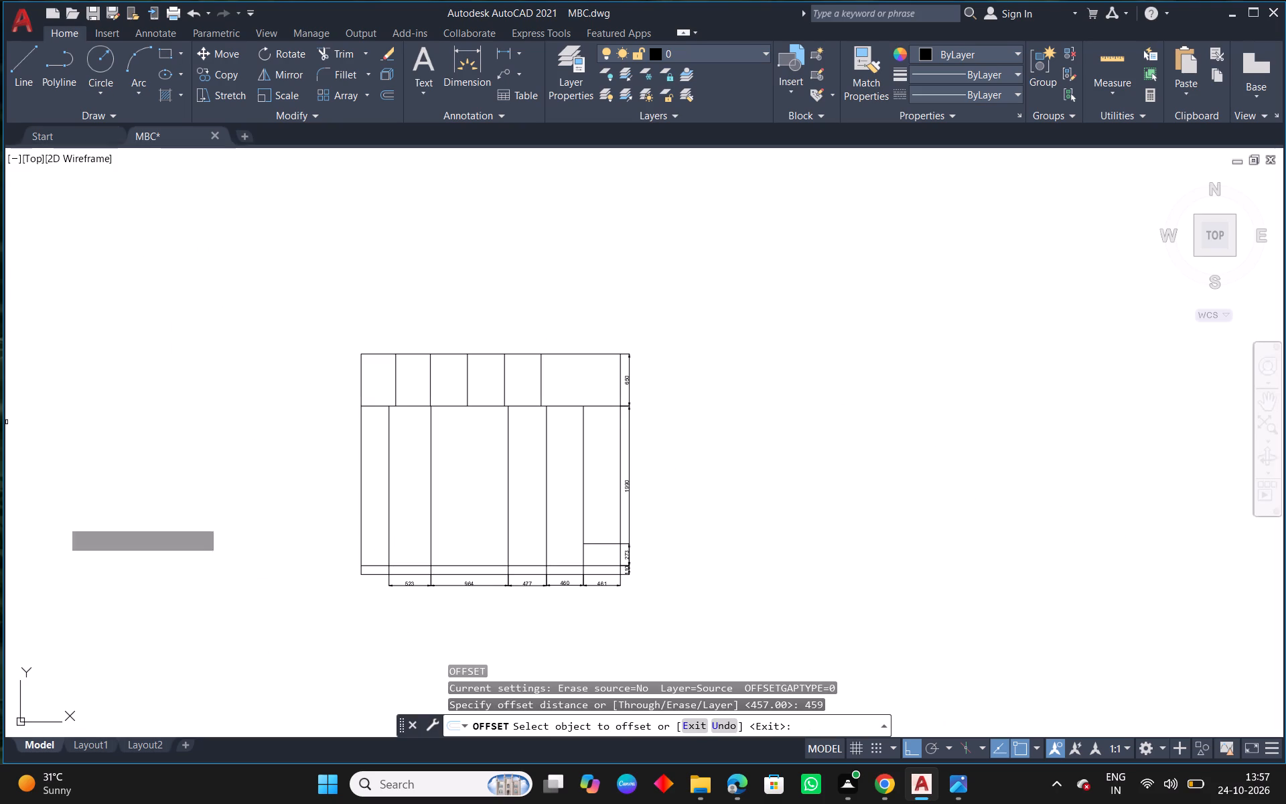
left_click_drag(542, 393, 551, 391)
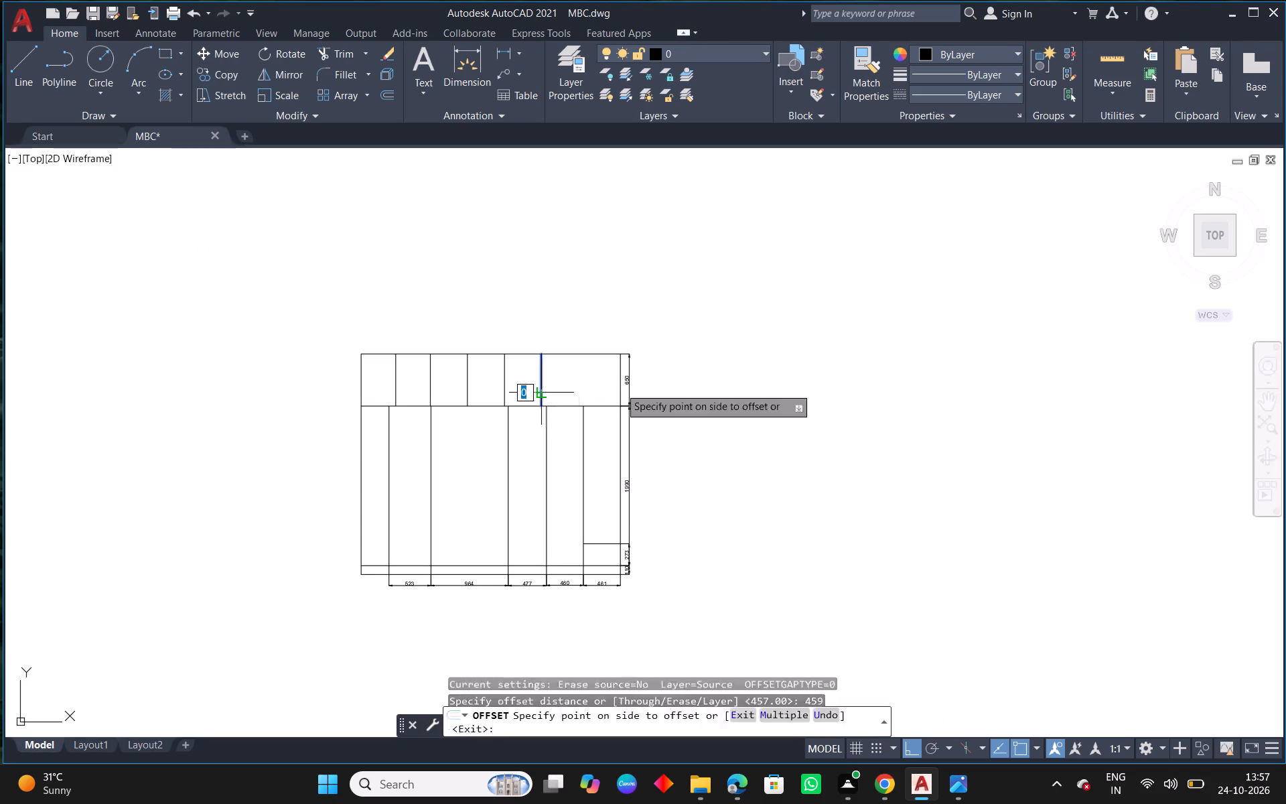
left_click(620, 387)
key("Escape")
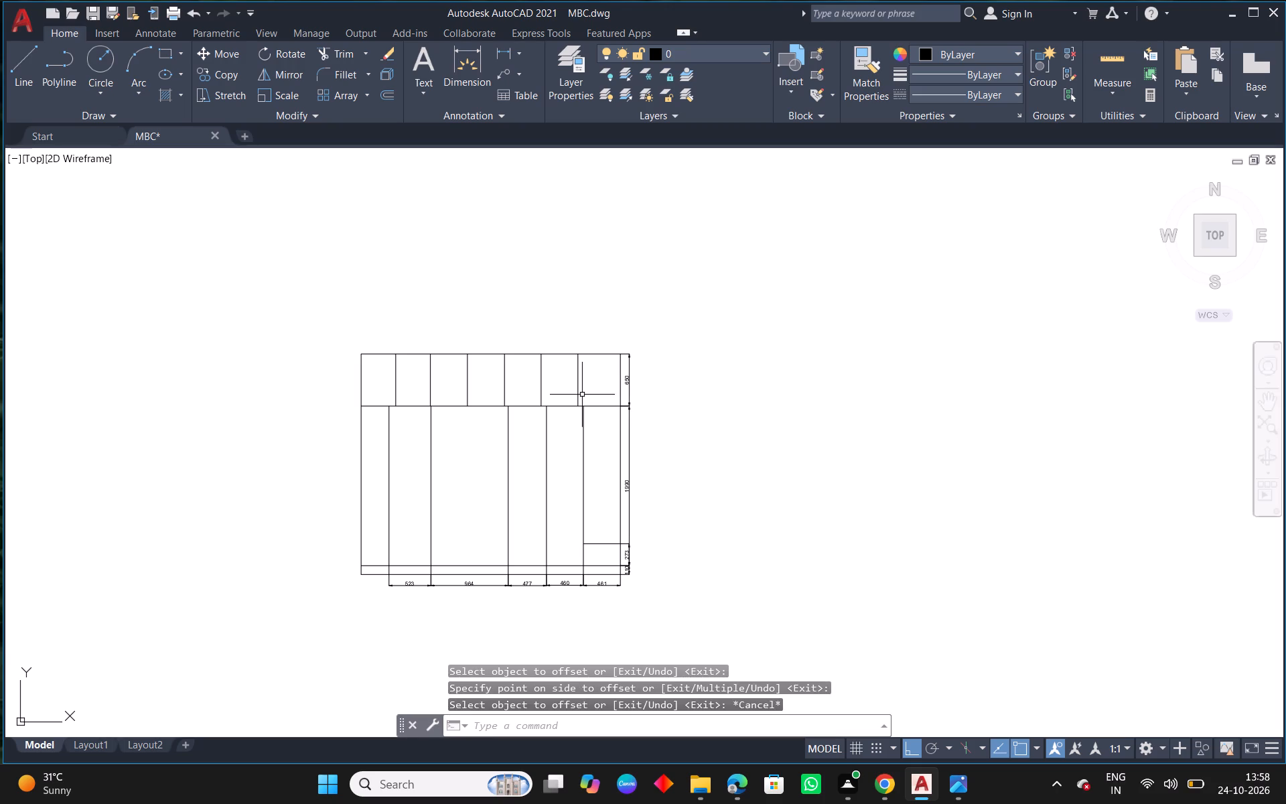
Offset the sixth loft division 459 to the right, towards the loft's right side line.
scroll(582, 395, "up", 1)
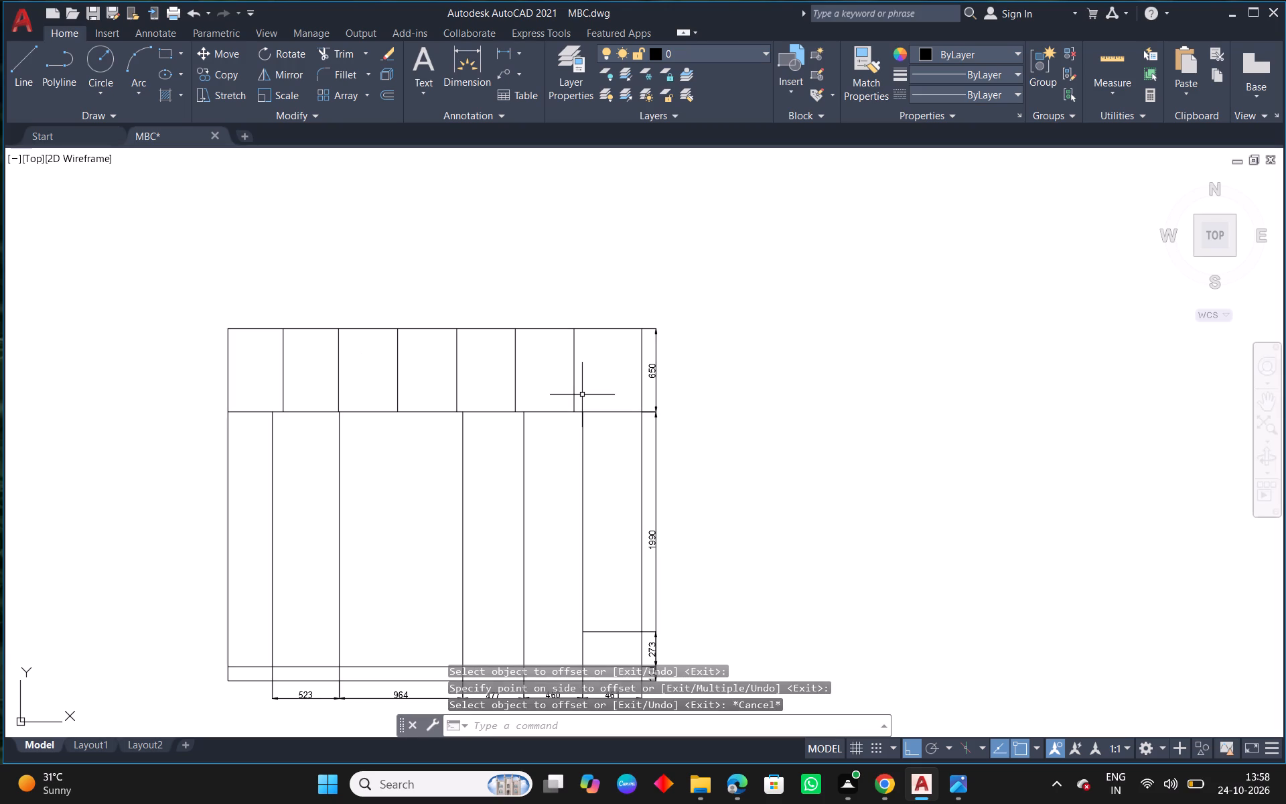
type("O")
key("space")
key("space")
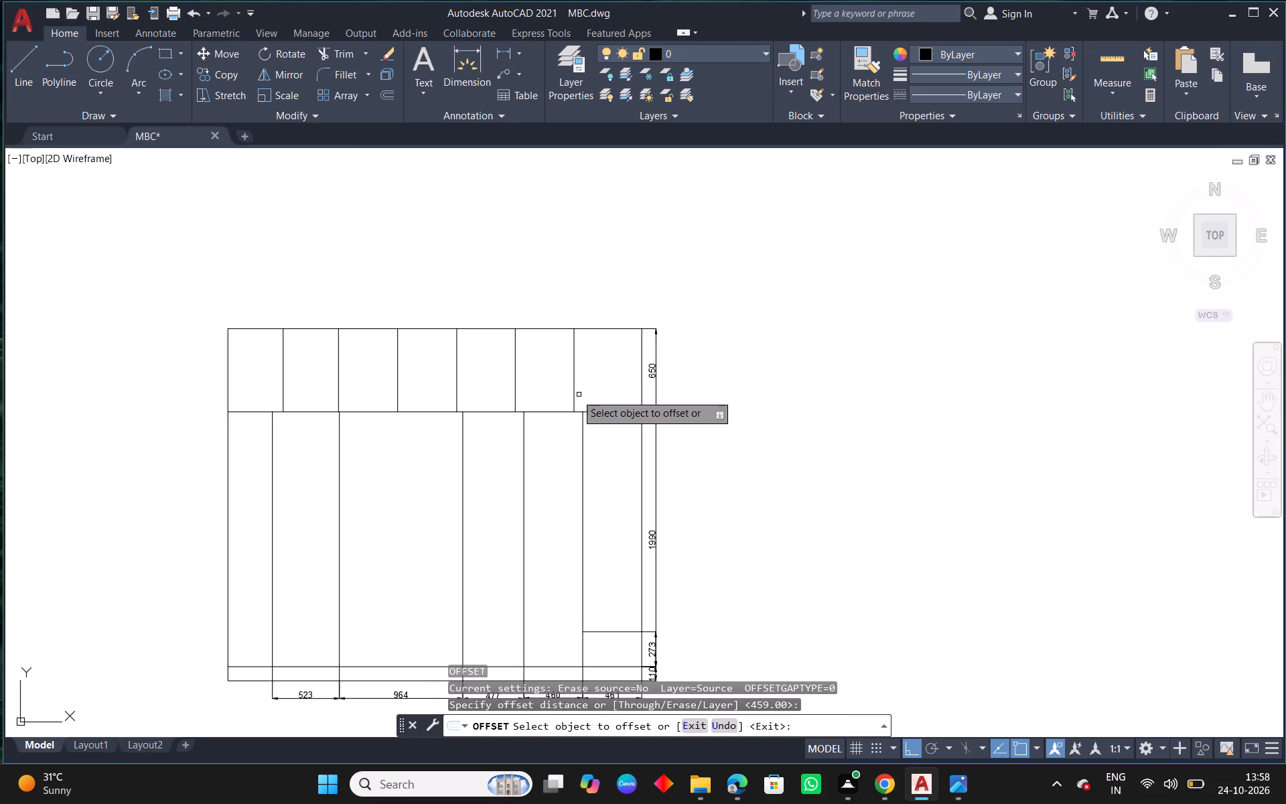
left_click(574, 393)
left_click(626, 386)
key("Escape")
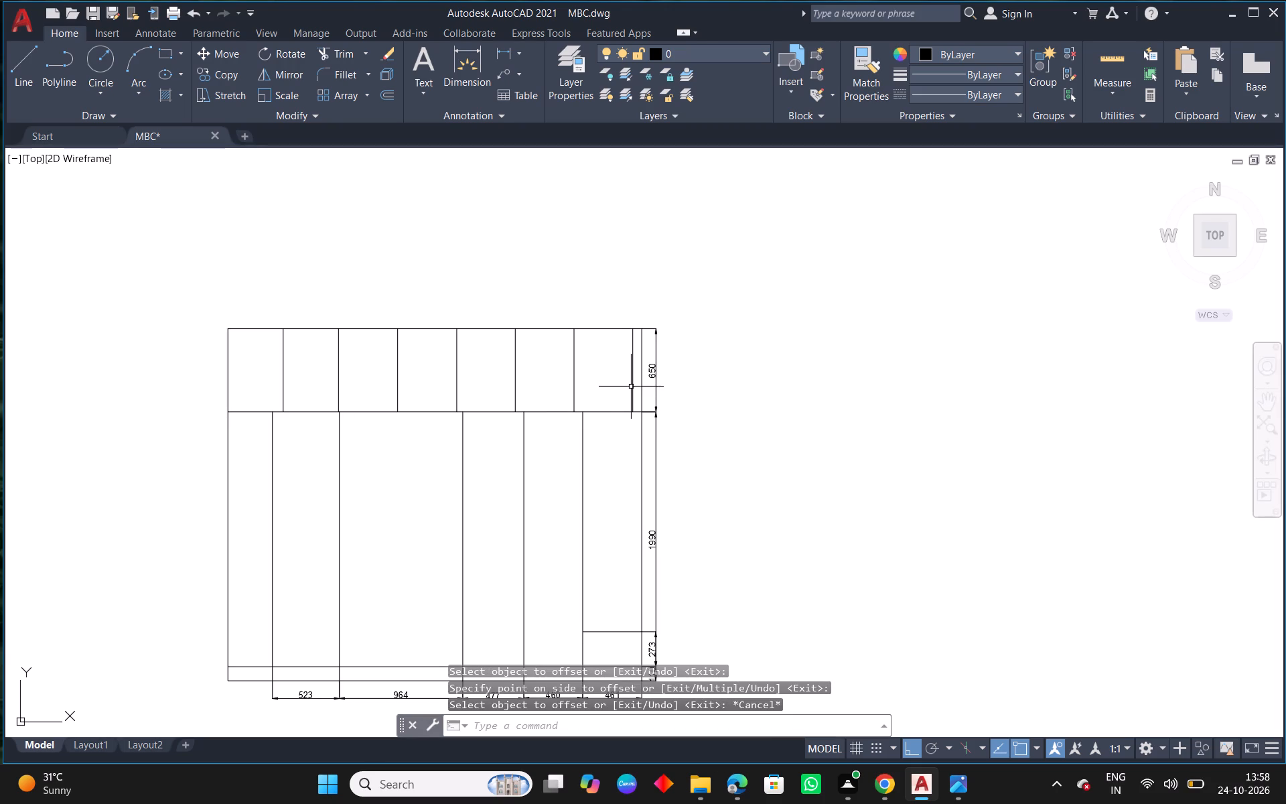
Delete the last offset loft division, the one just inside the loft's right side line.
left_click(631, 387)
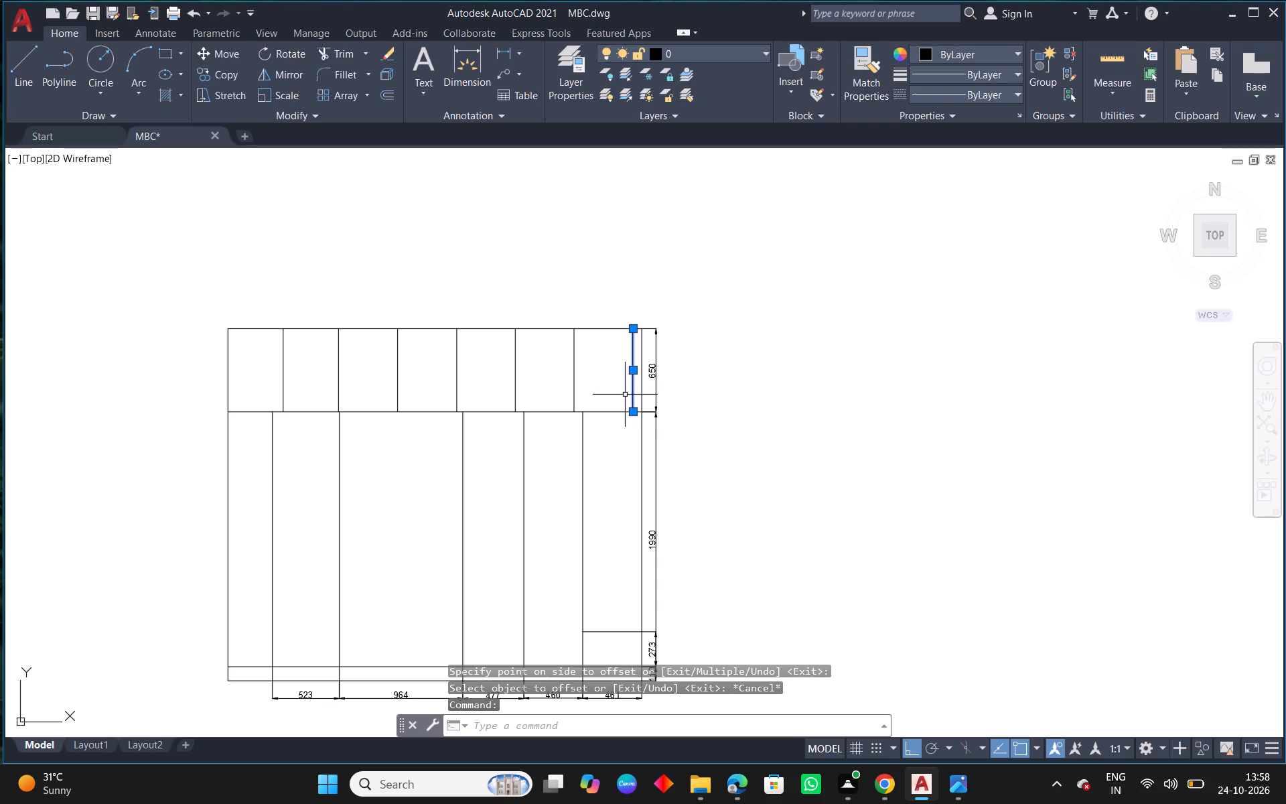
key("Delete")
Check the loft panels in the reference and offset the loft's top and bottom lines 20 inwards.
scroll(625, 395, "down", 3)
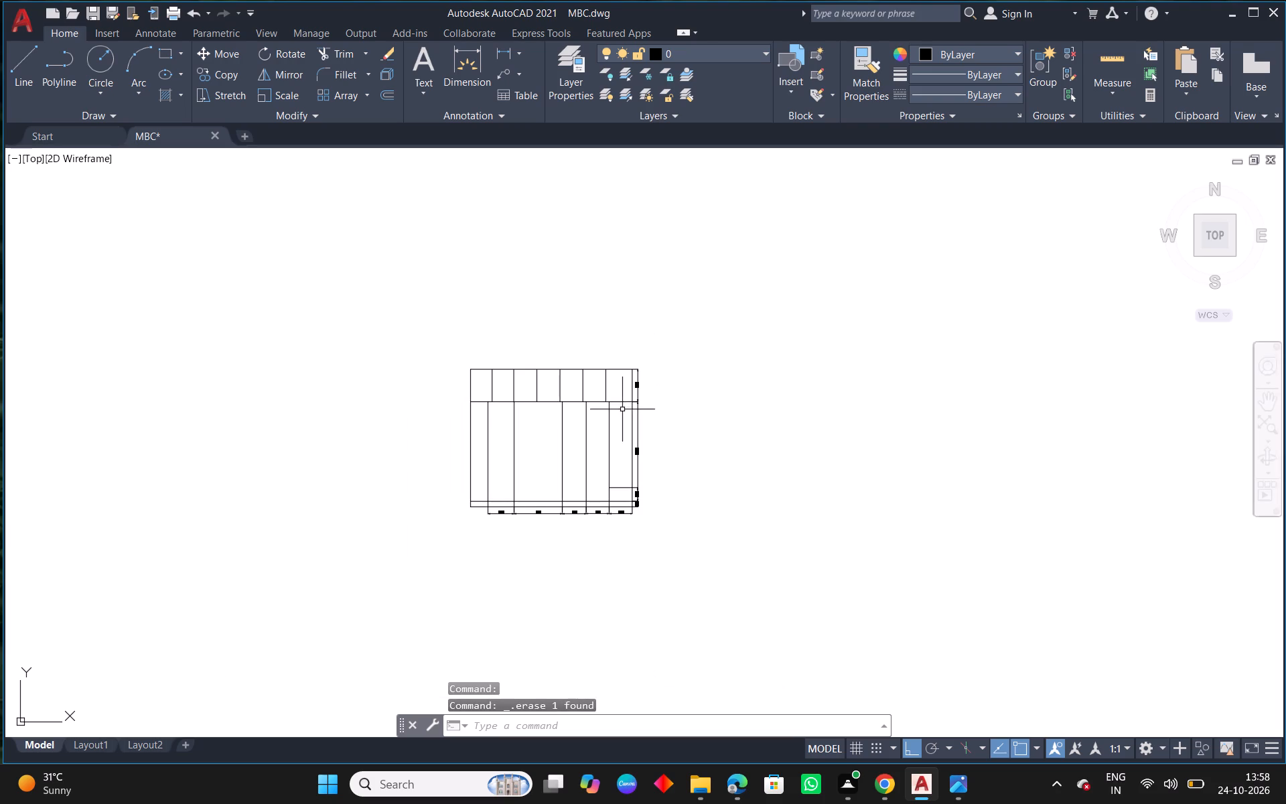
scroll(537, 427, "down", 2)
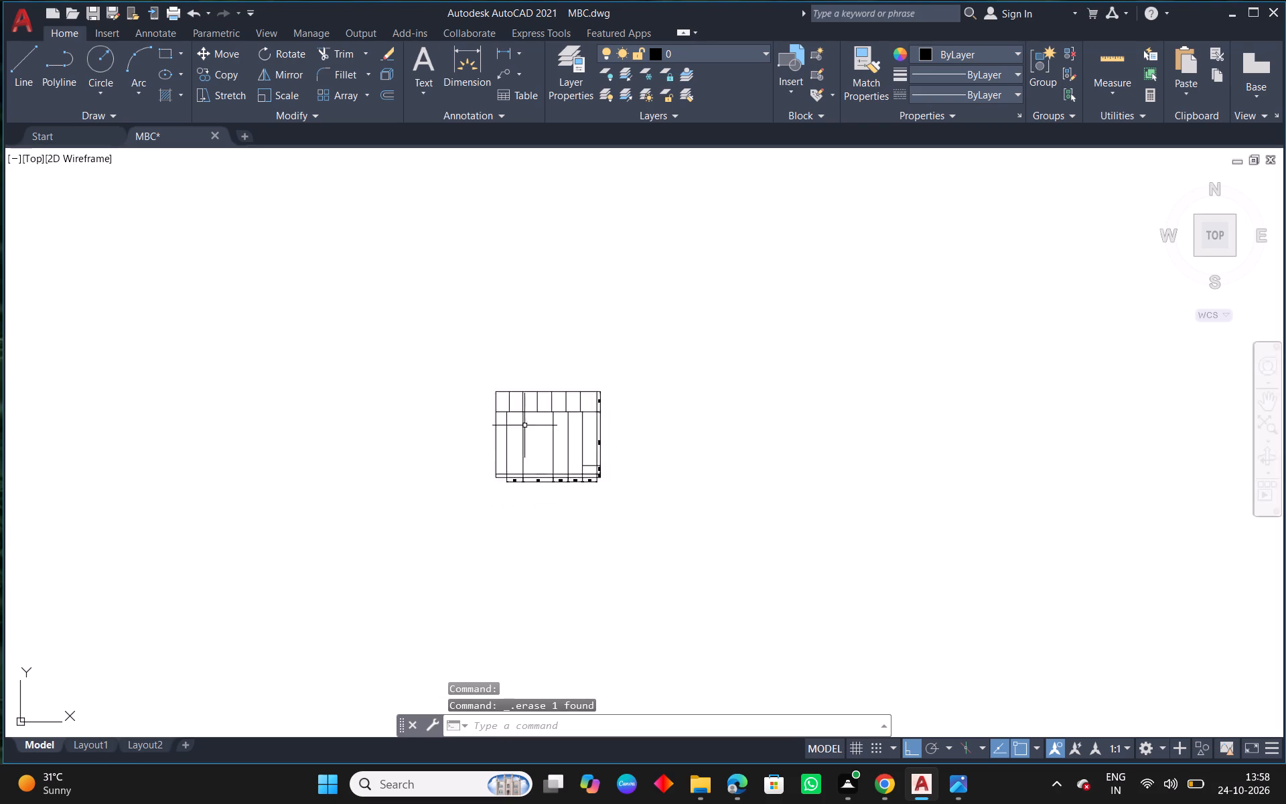
middle_click_drag(498, 574, 805, 381)
scroll(805, 381, "down", 2)
middle_click_drag(449, 373, 895, 426)
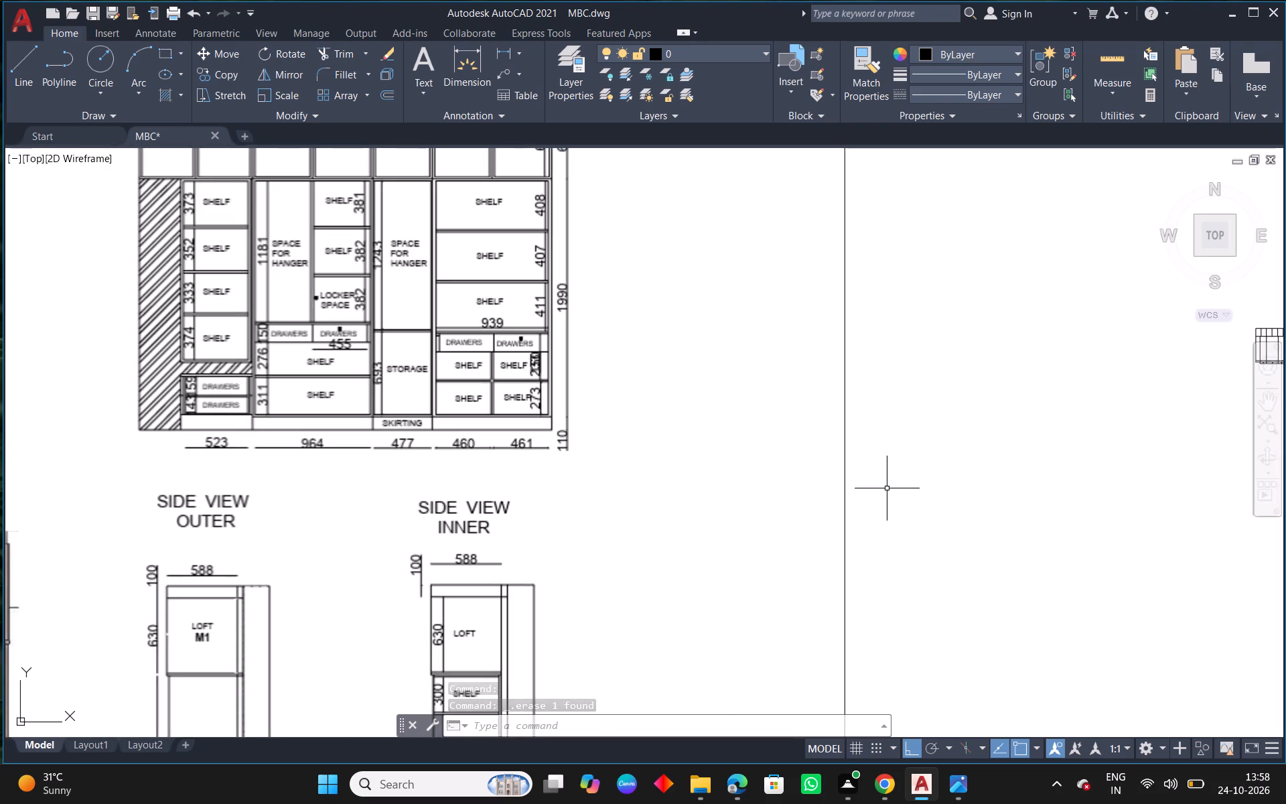
middle_click_drag(674, 463, 663, 567)
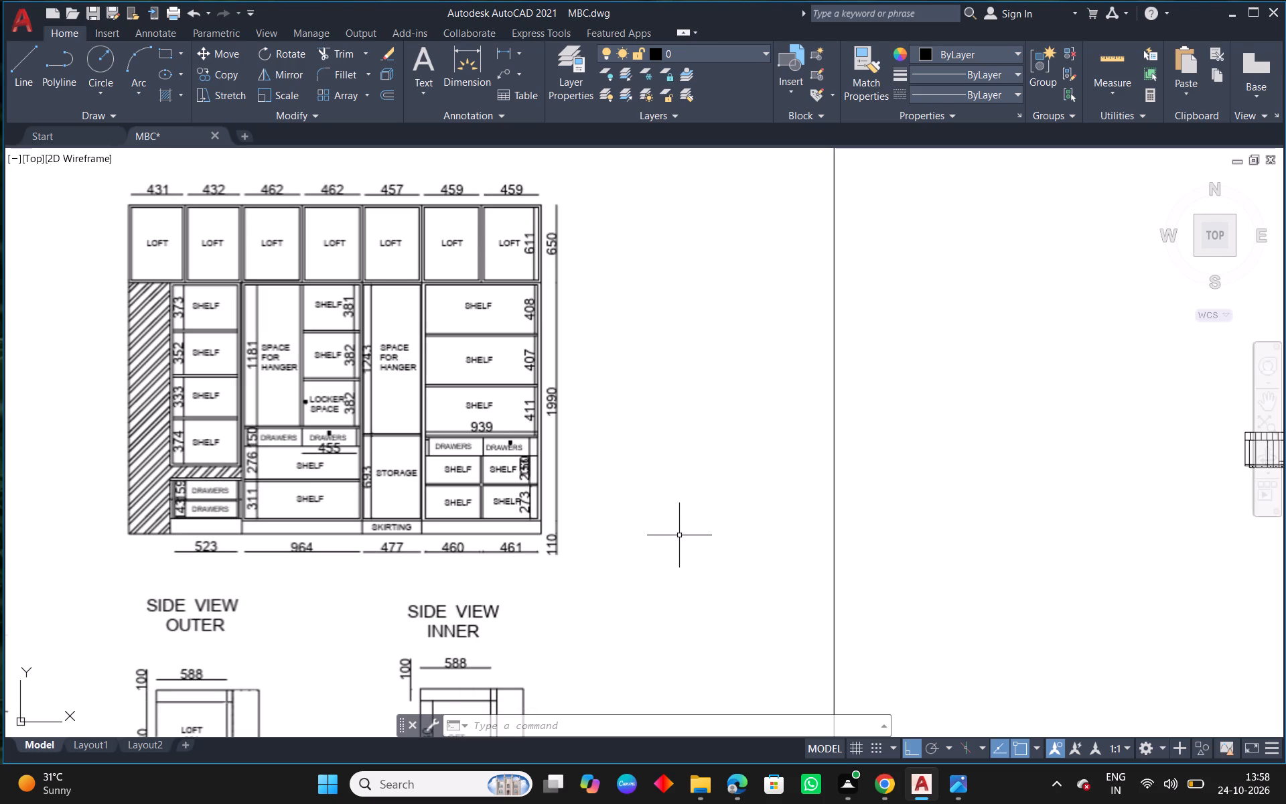
middle_click_drag(1001, 496, 912, 499)
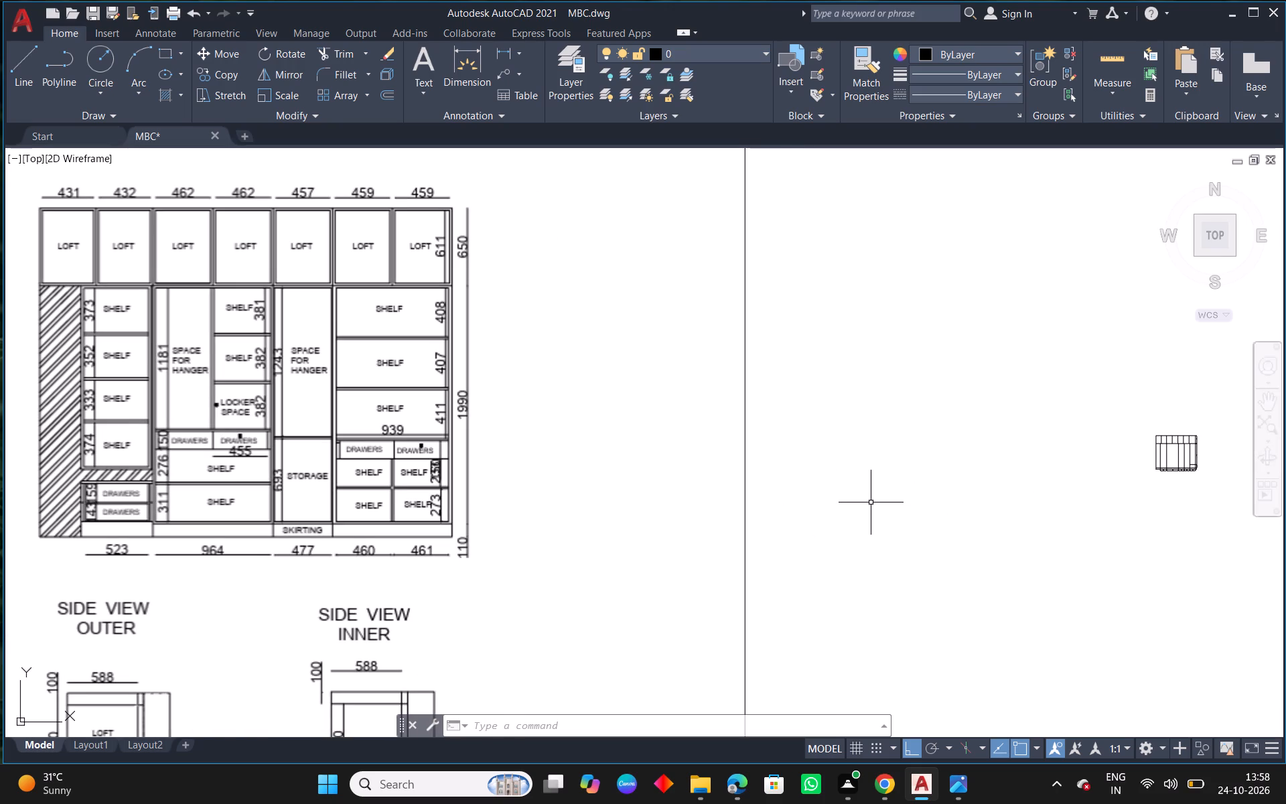
middle_click_drag(871, 503, 409, 480)
scroll(799, 450, "up", 2)
scroll(543, 322, "up", 3)
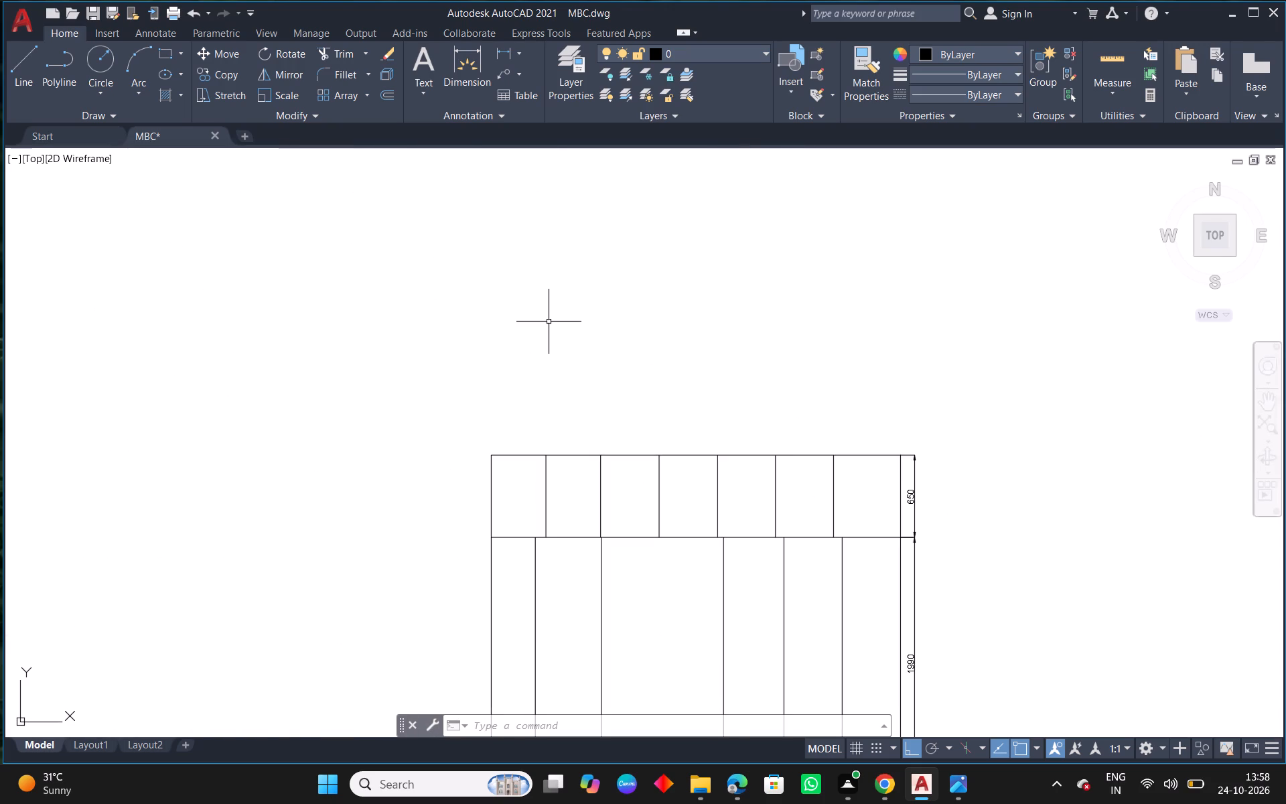
middle_click_drag(930, 555, 833, 483)
scroll(747, 409, "up", 2)
type("O 20")
key("Return")
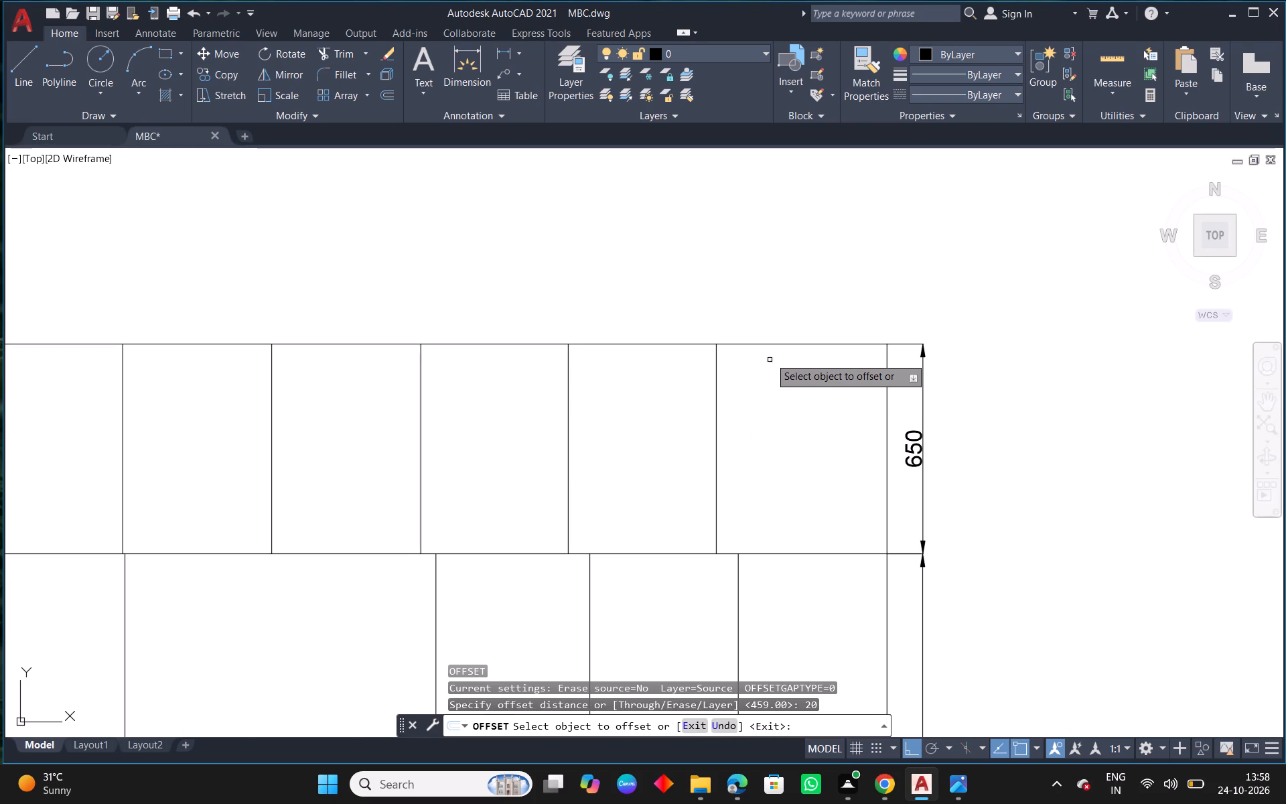
left_click(774, 344)
left_click(774, 404)
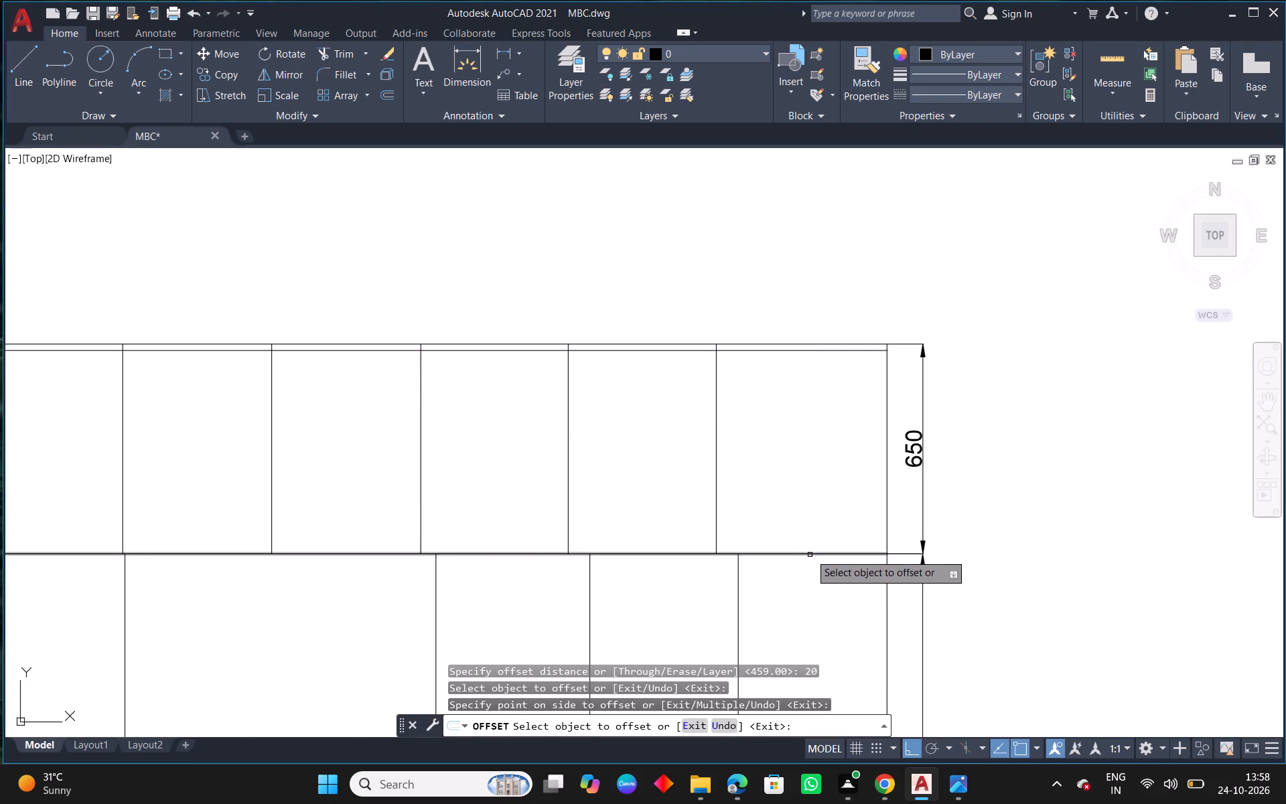
left_click(810, 553)
left_click(796, 513)
right_click(743, 474)
left_click(804, 485)
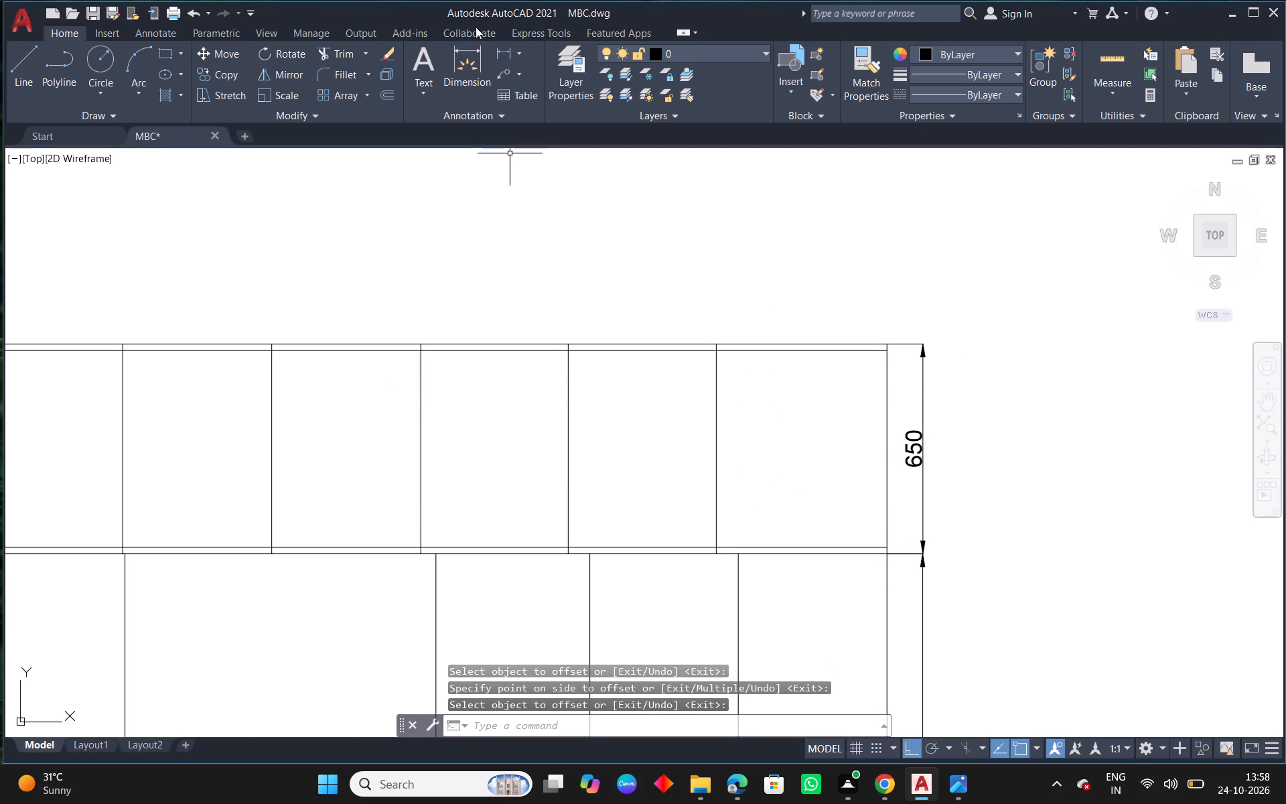
Dimension the clear inner height of the last loft compartment between the two offset lines.
left_click(472, 84)
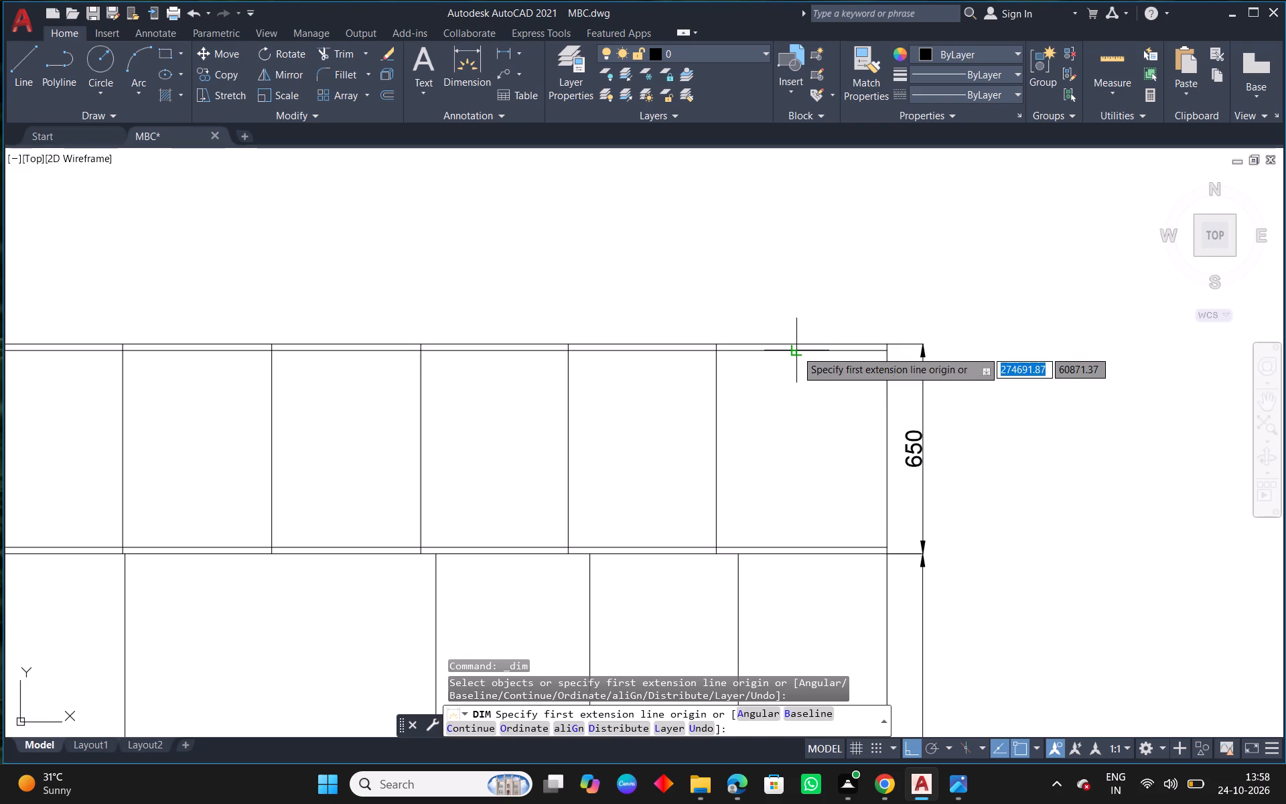
left_click(796, 350)
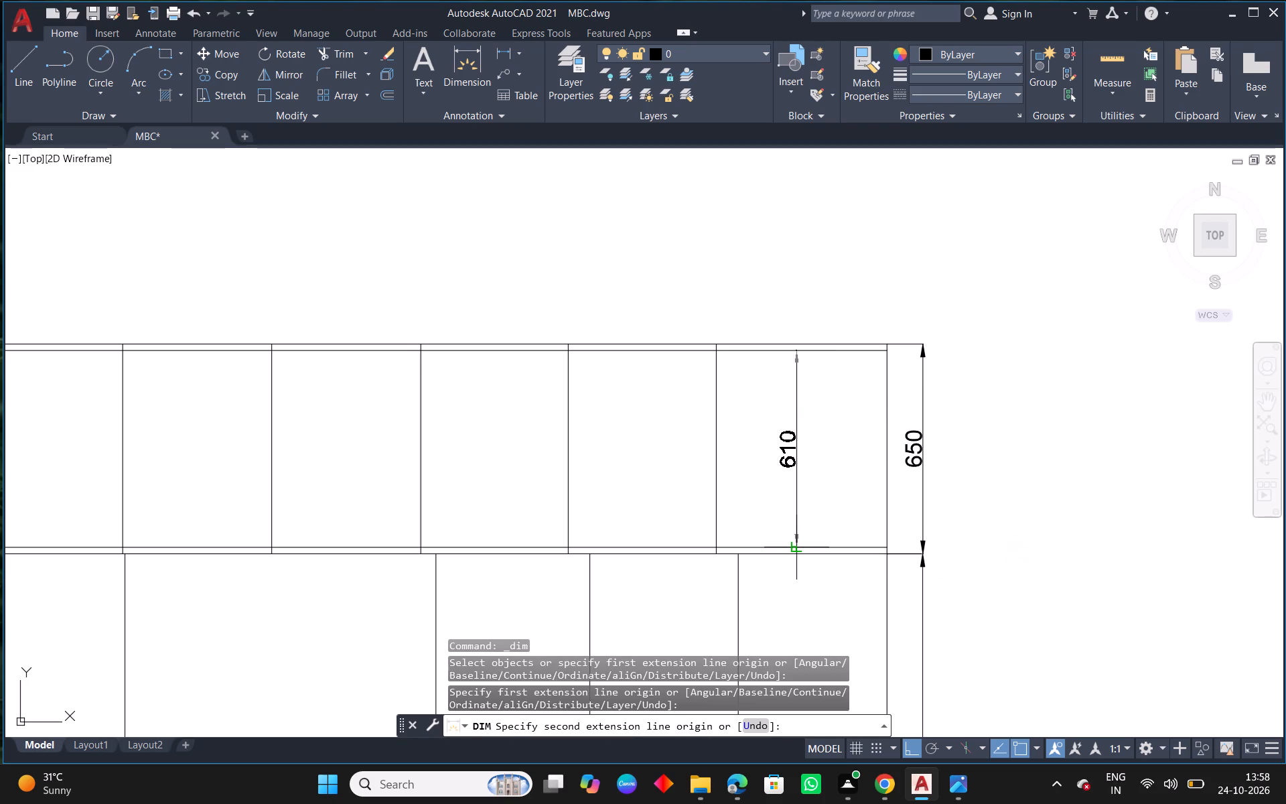
left_click(796, 545)
left_click(818, 545)
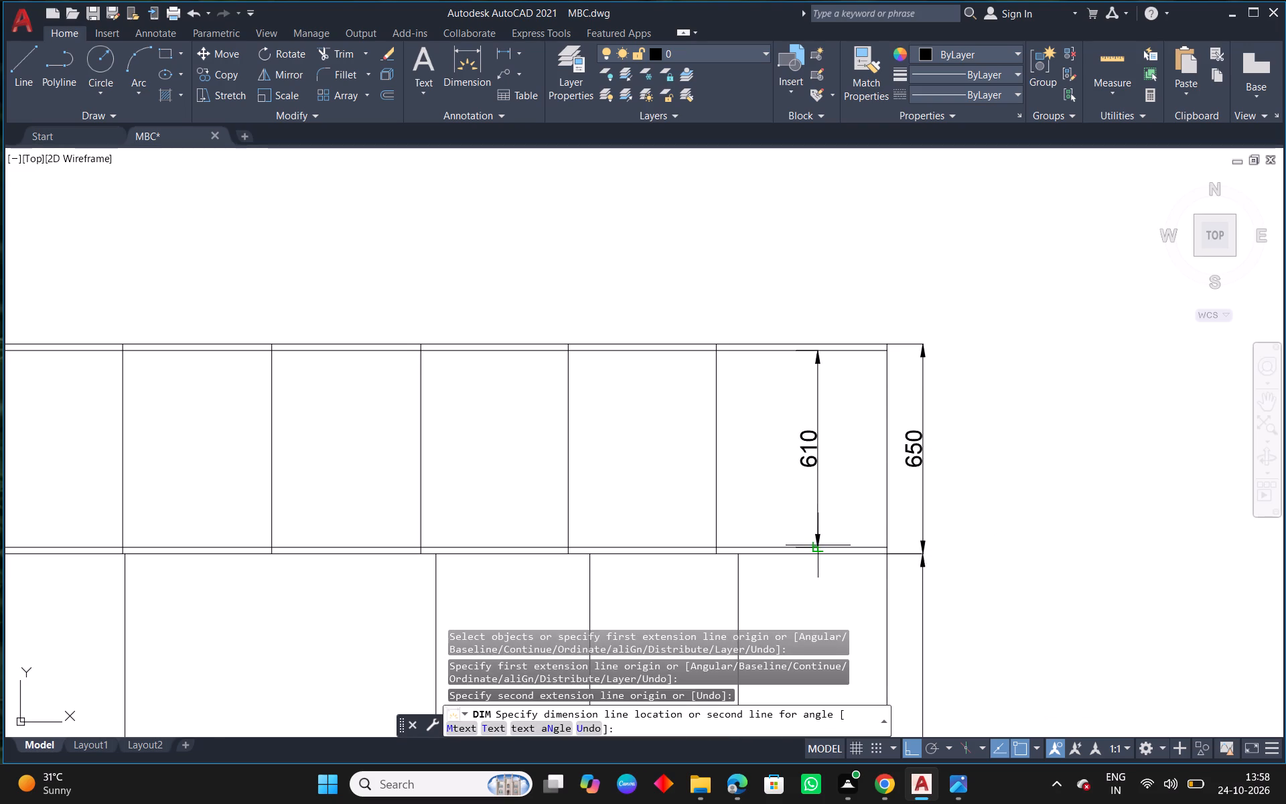
right_click(818, 545)
left_click(860, 226)
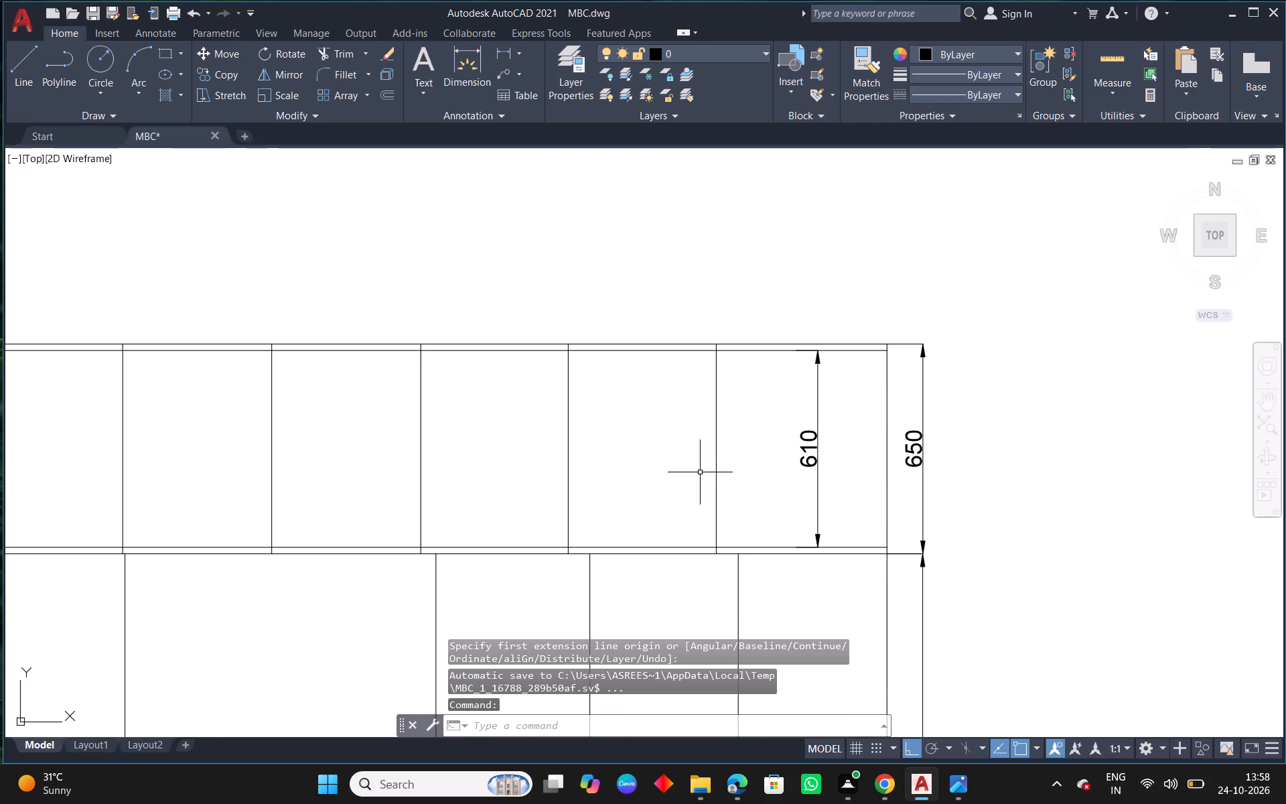
Offset the last loft division 20 to the right and the wardrobe's right side line 20 inwards.
scroll(672, 472, "down", 2)
middle_click_drag(592, 528, 821, 496)
scroll(976, 460, "up", 1)
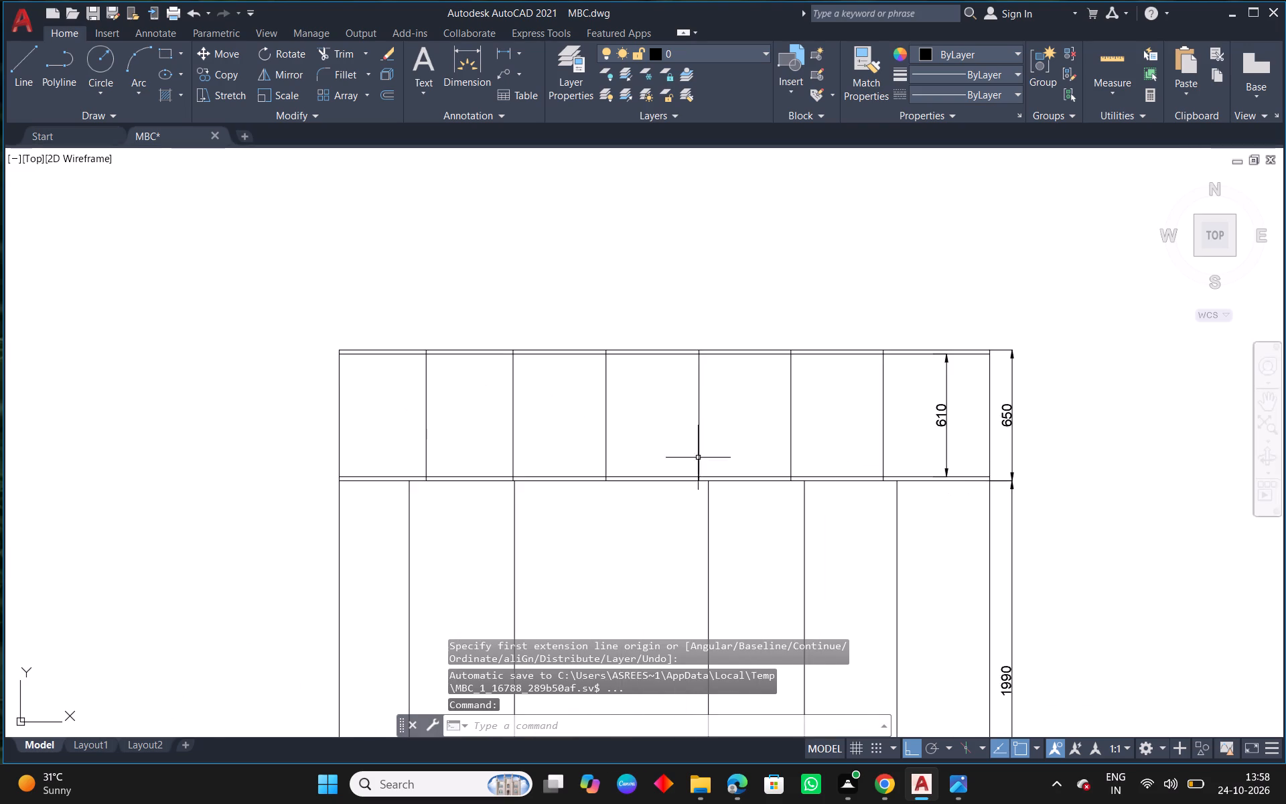
middle_click_drag(601, 459, 723, 442)
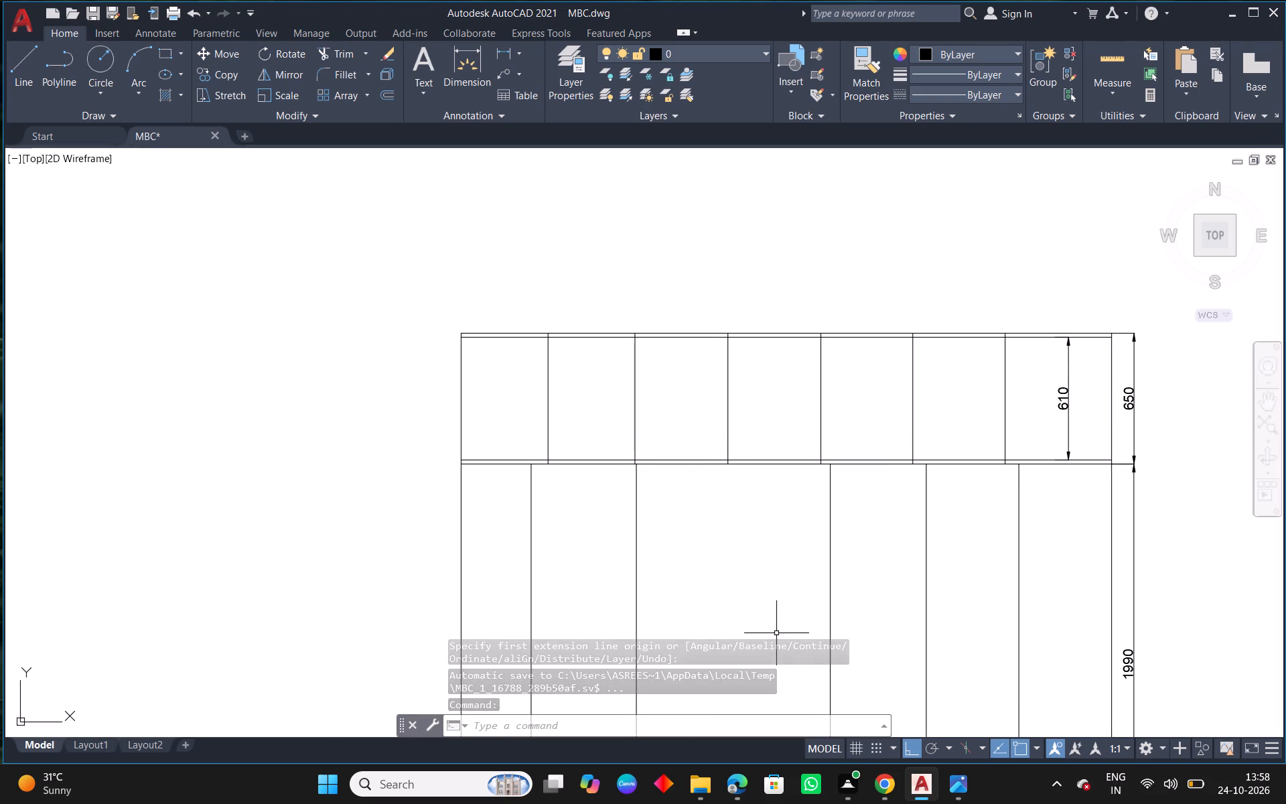
type("O")
key("space")
key("Return")
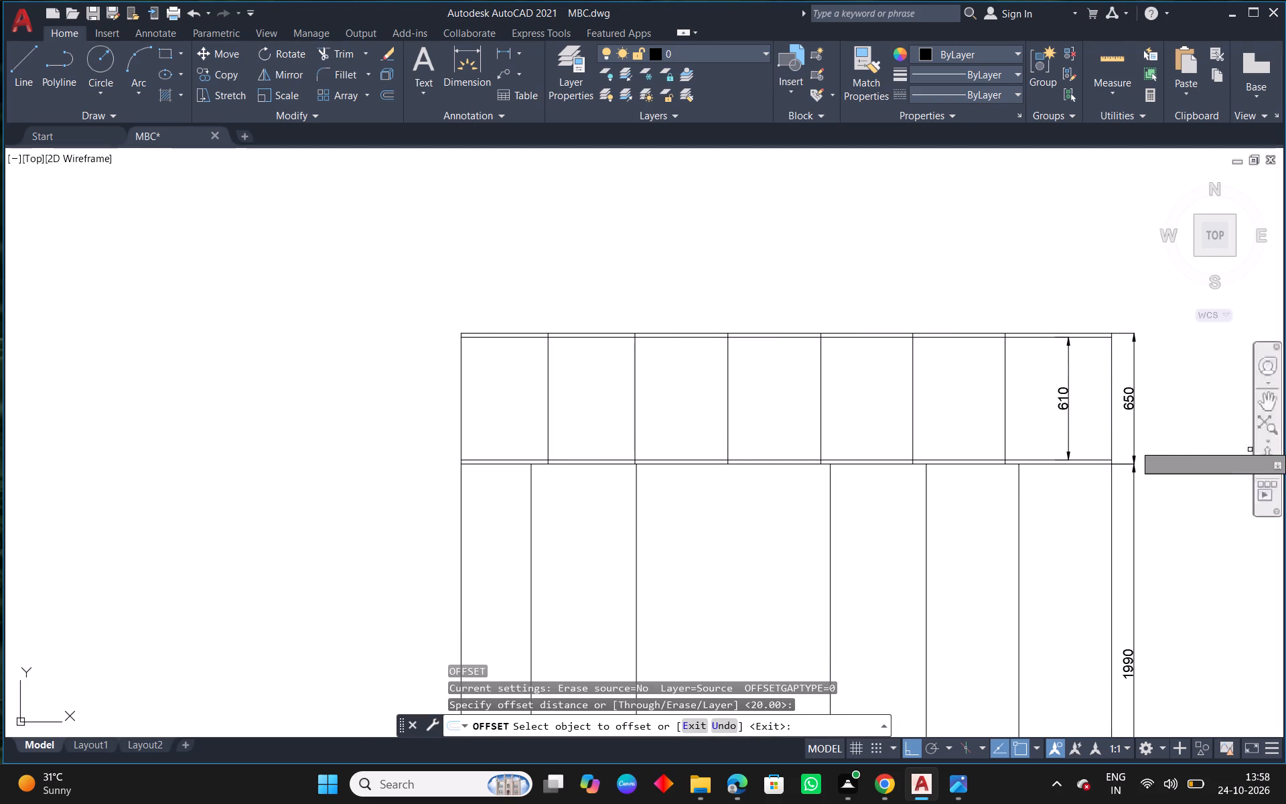
middle_click_drag(1031, 405, 744, 442)
scroll(771, 450, "up", 2)
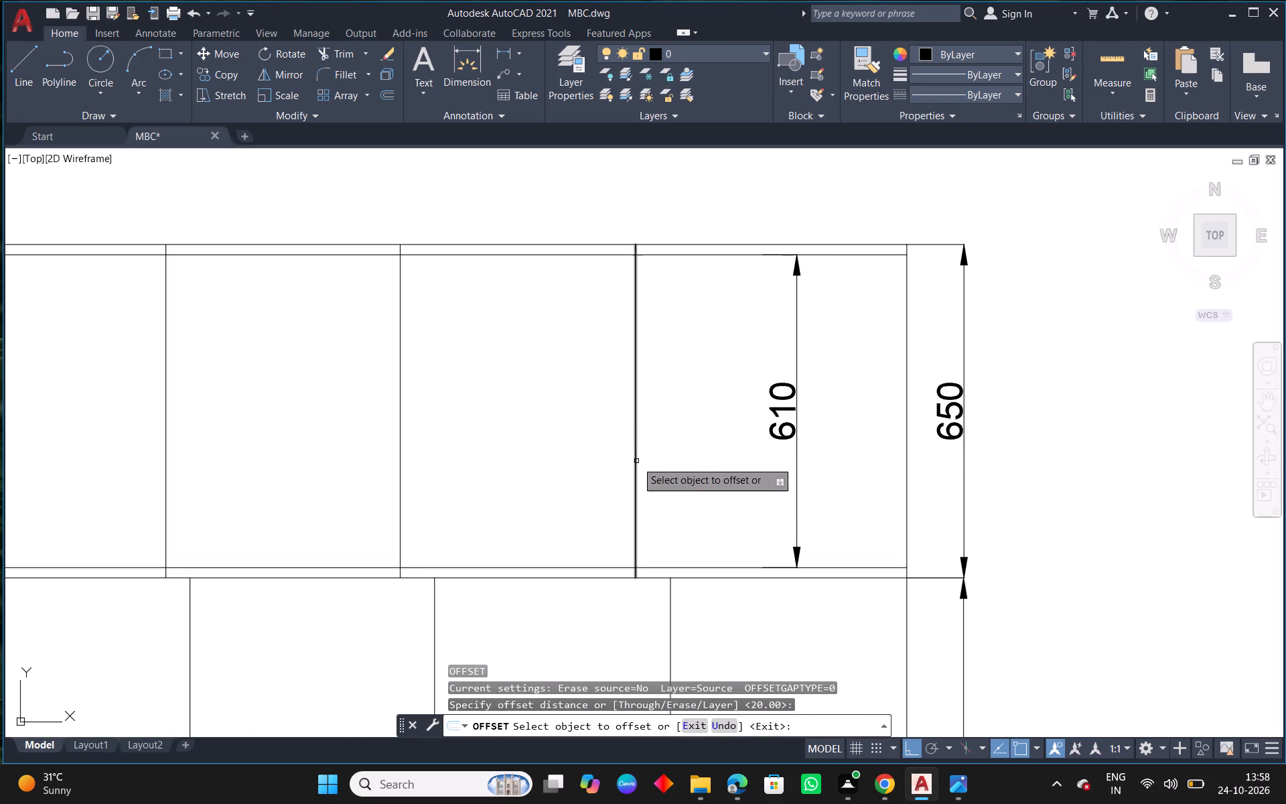
left_click_drag(636, 461, 655, 463)
left_click(735, 475)
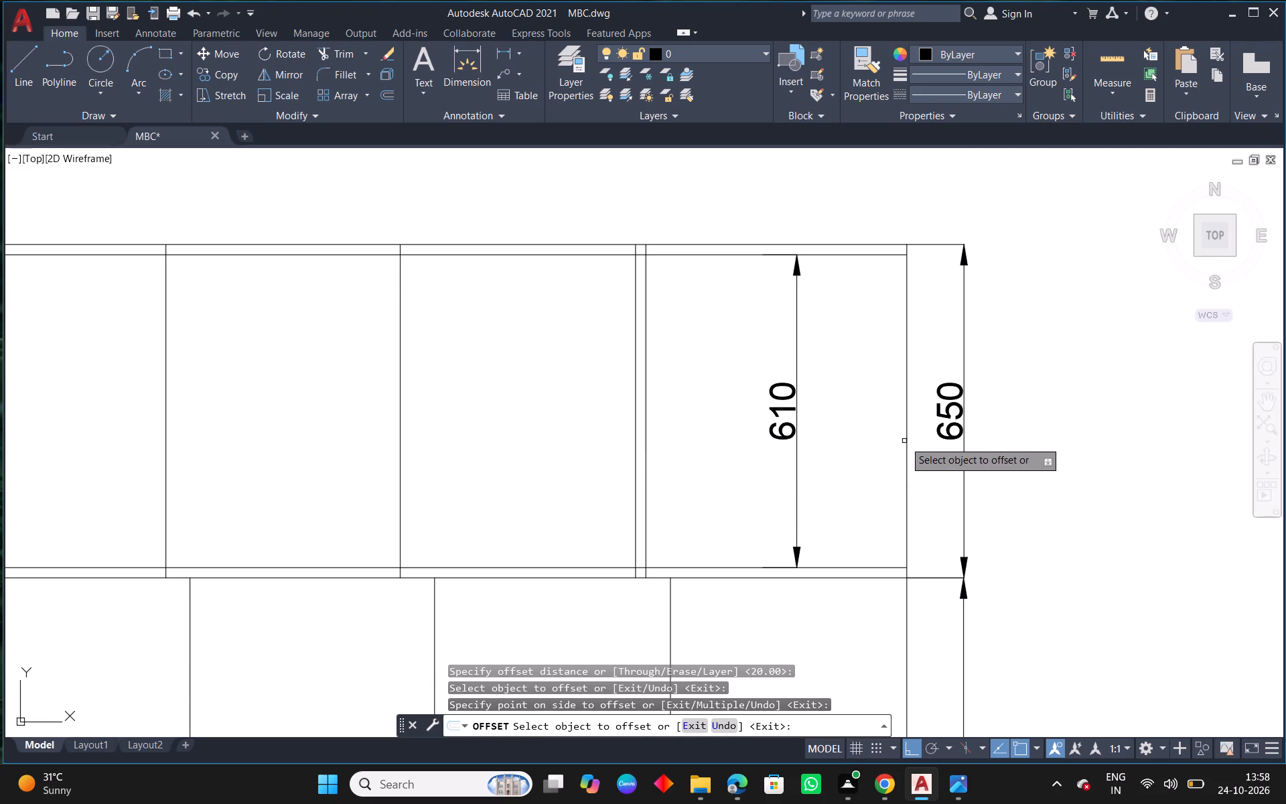
left_click(904, 441)
left_click(906, 441)
left_click(879, 456)
right_click(845, 384)
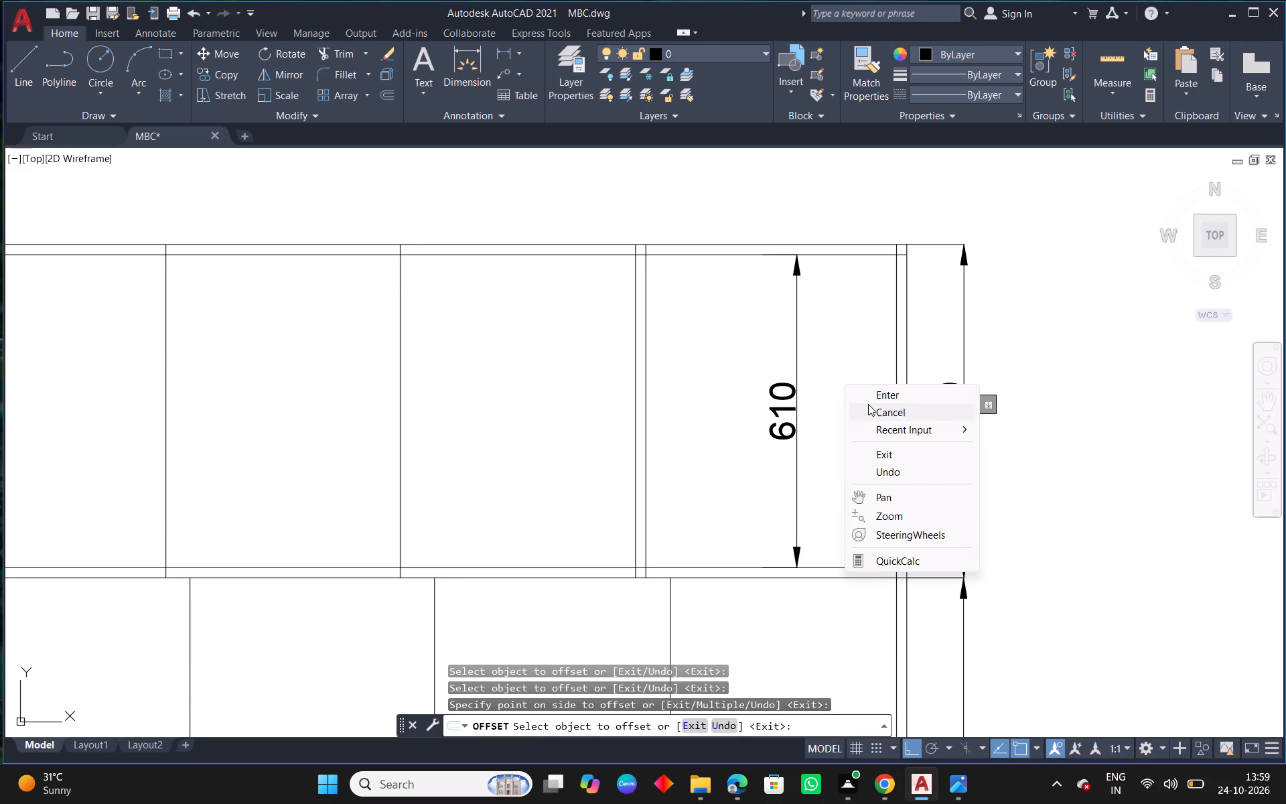
left_click(869, 404)
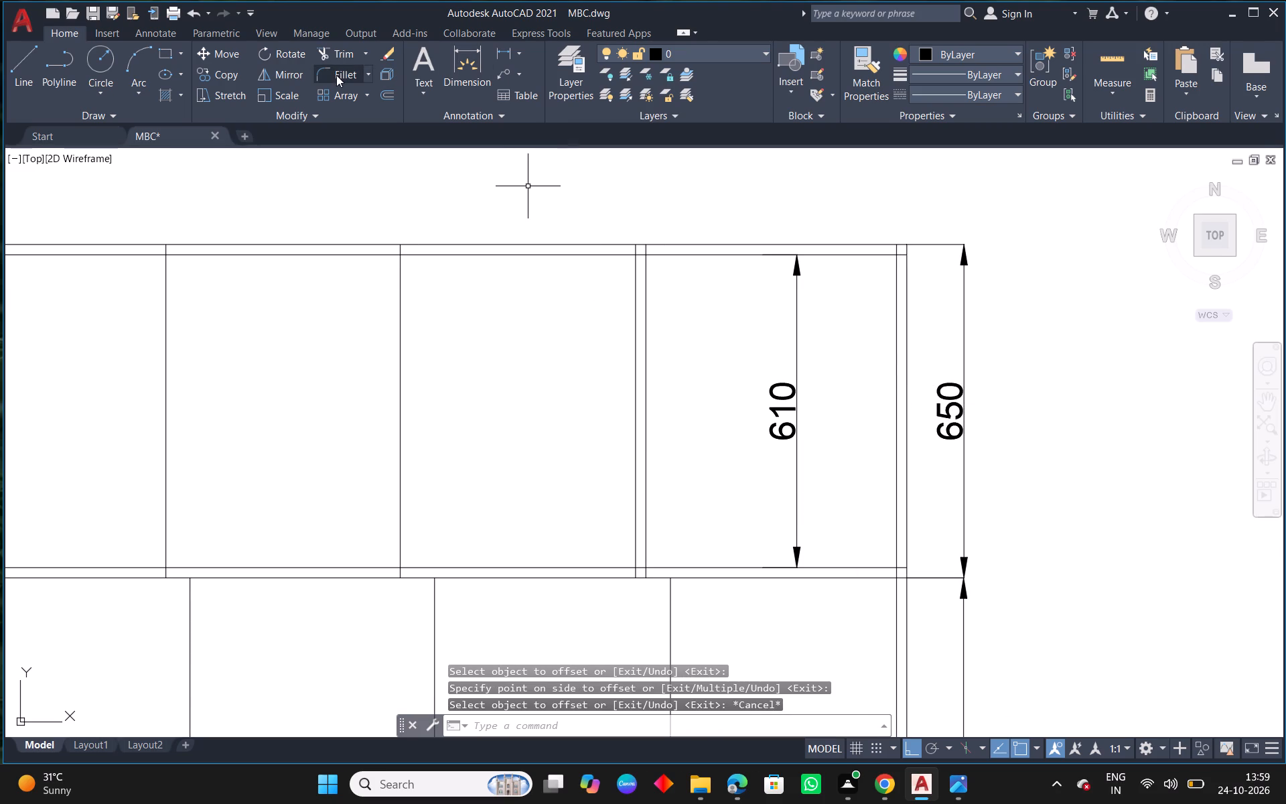
Fillet the last loft compartment's two upper inner corners with radius 0.
left_click(336, 75)
left_click(664, 256)
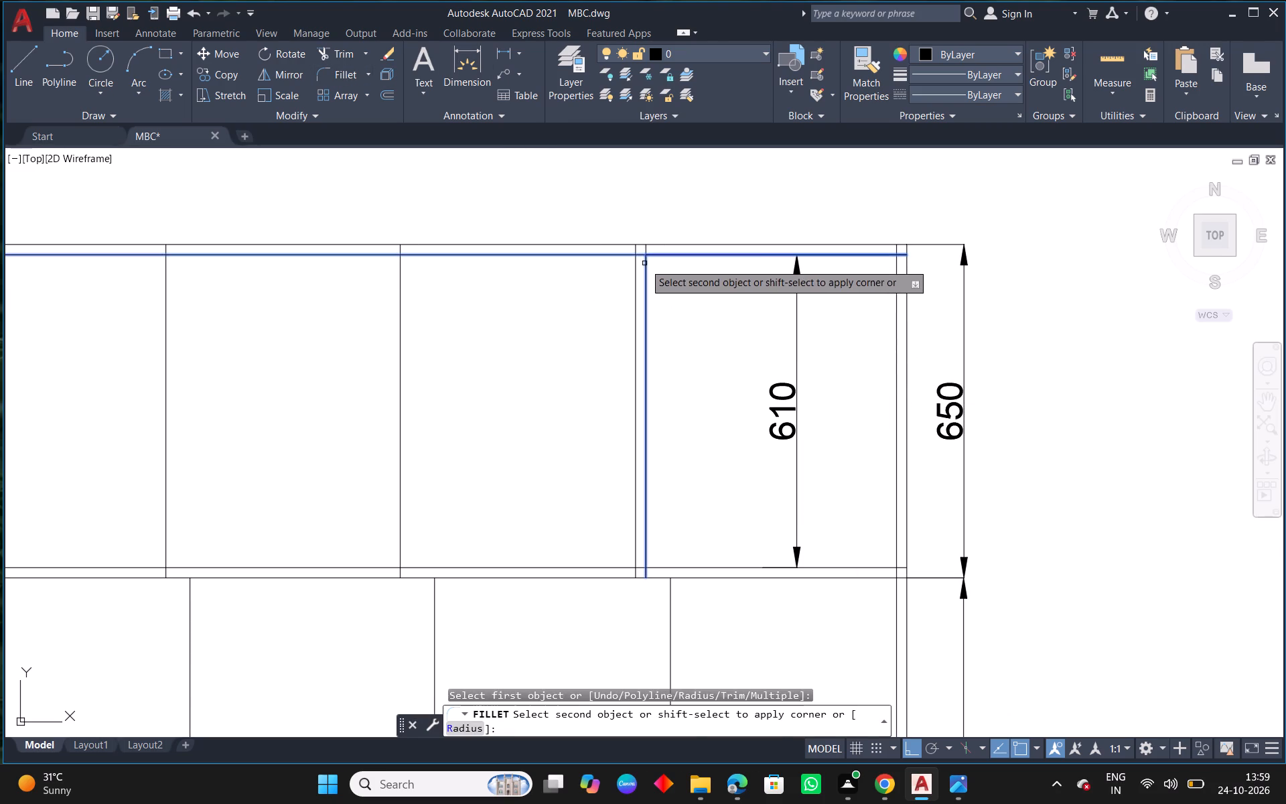
left_click(644, 265)
right_click(686, 268)
left_click(749, 285)
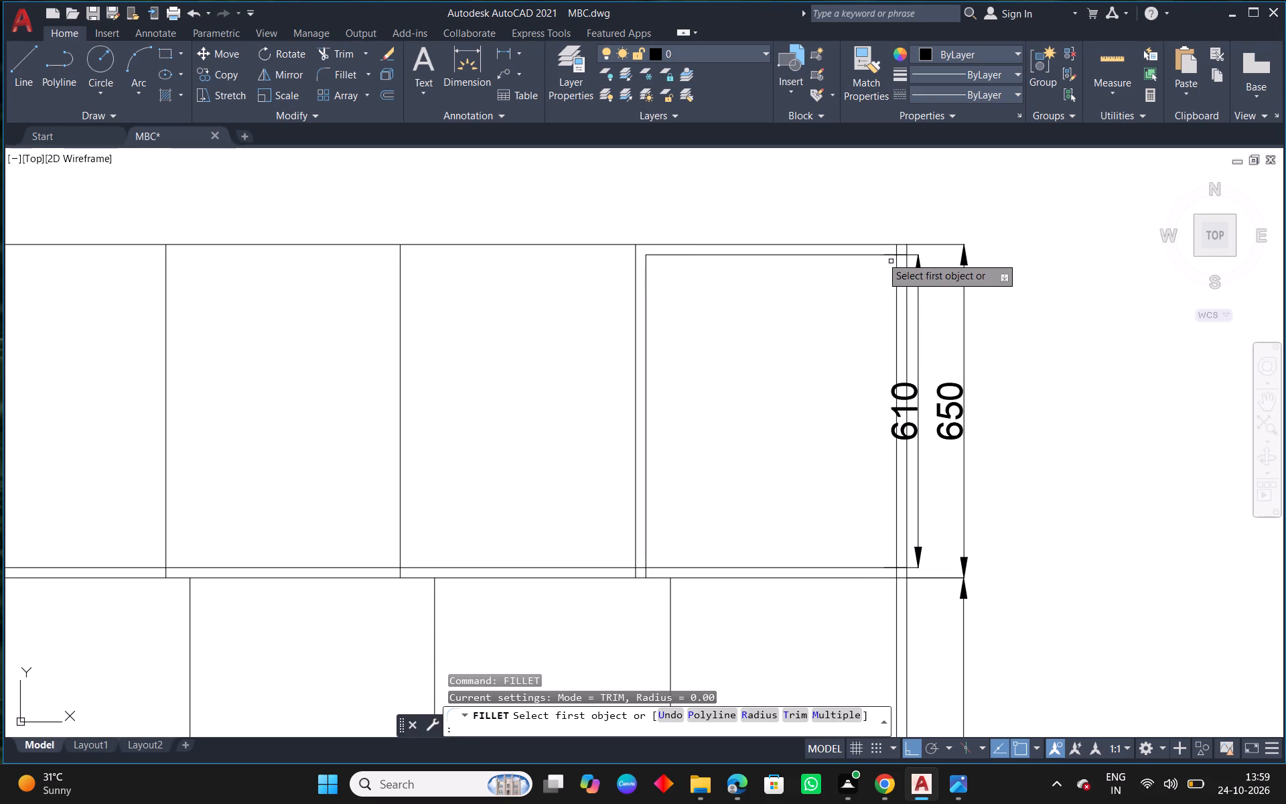
left_click(873, 255)
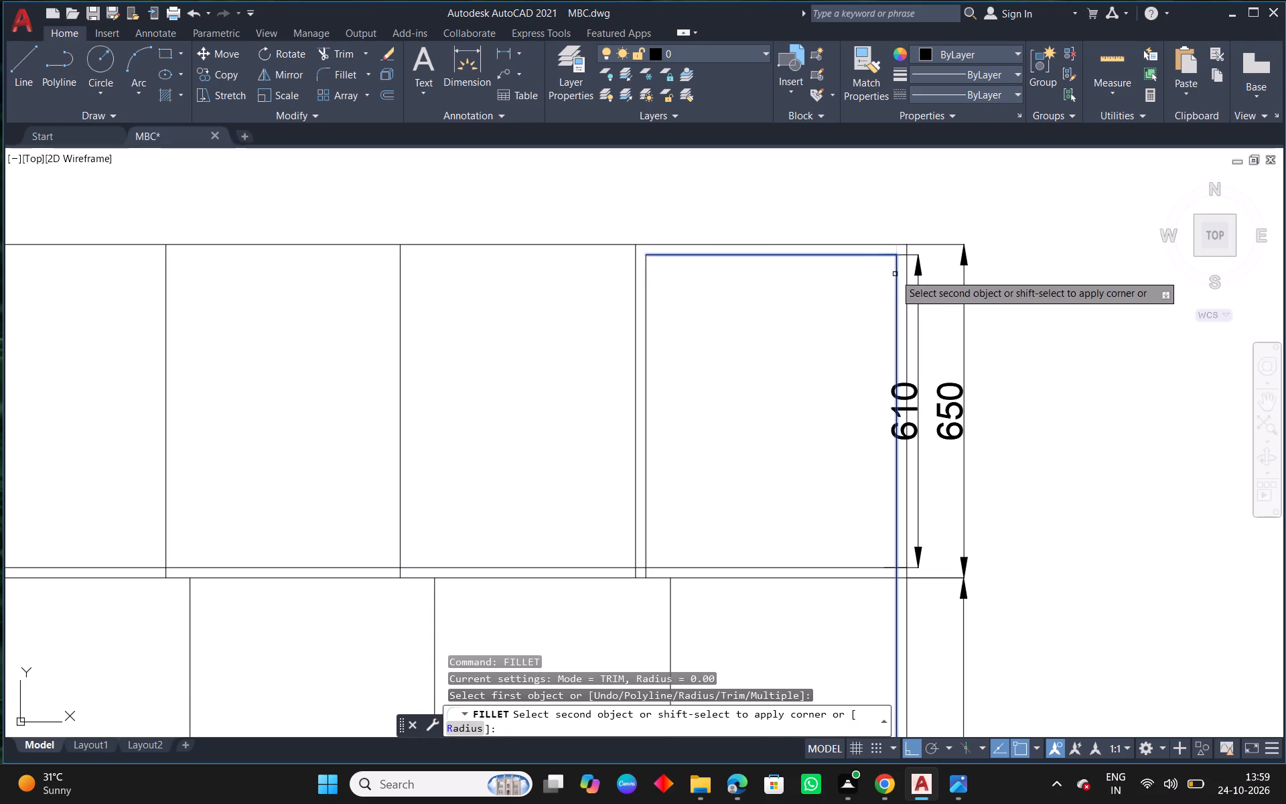
left_click(895, 274)
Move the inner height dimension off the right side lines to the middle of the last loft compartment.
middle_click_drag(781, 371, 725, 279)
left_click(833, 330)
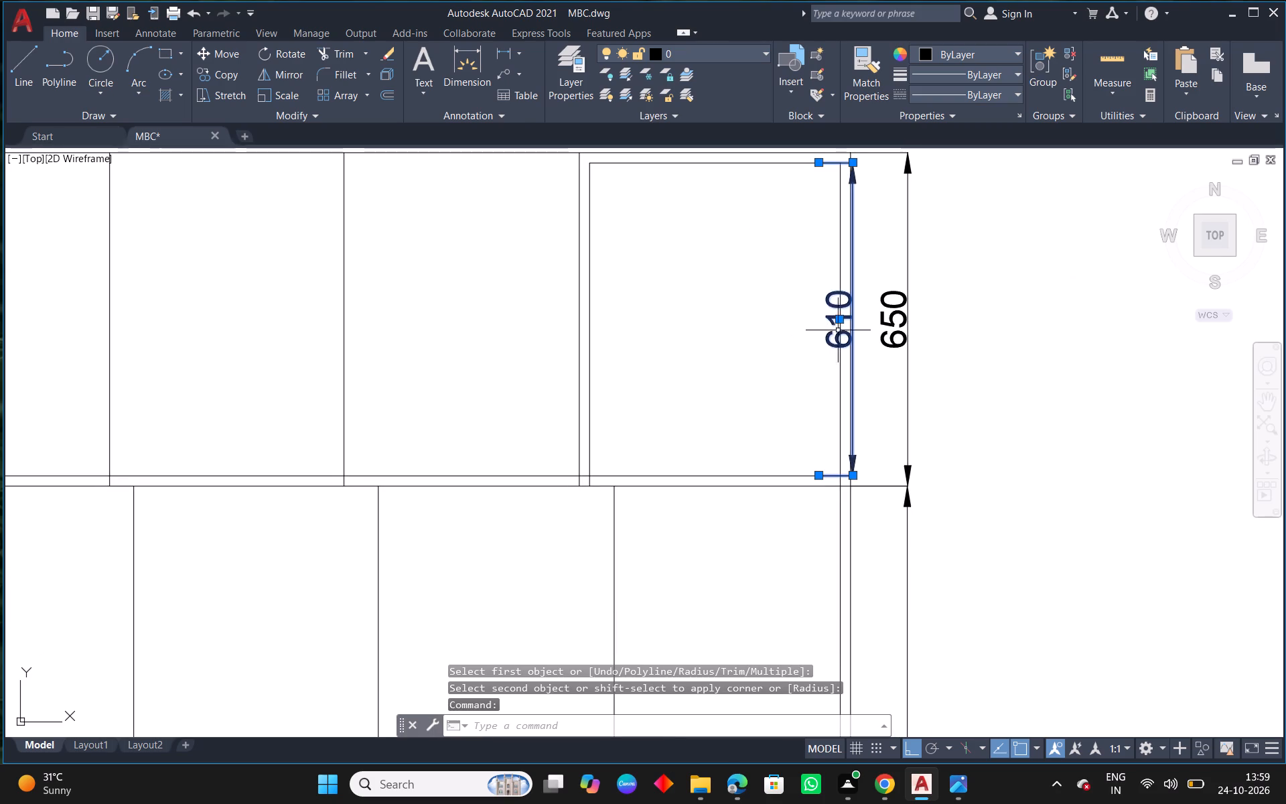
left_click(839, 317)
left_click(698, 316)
Fillet the last loft compartment's two lower inner corners with radius 0 to close the inner frame.
right_click(724, 318)
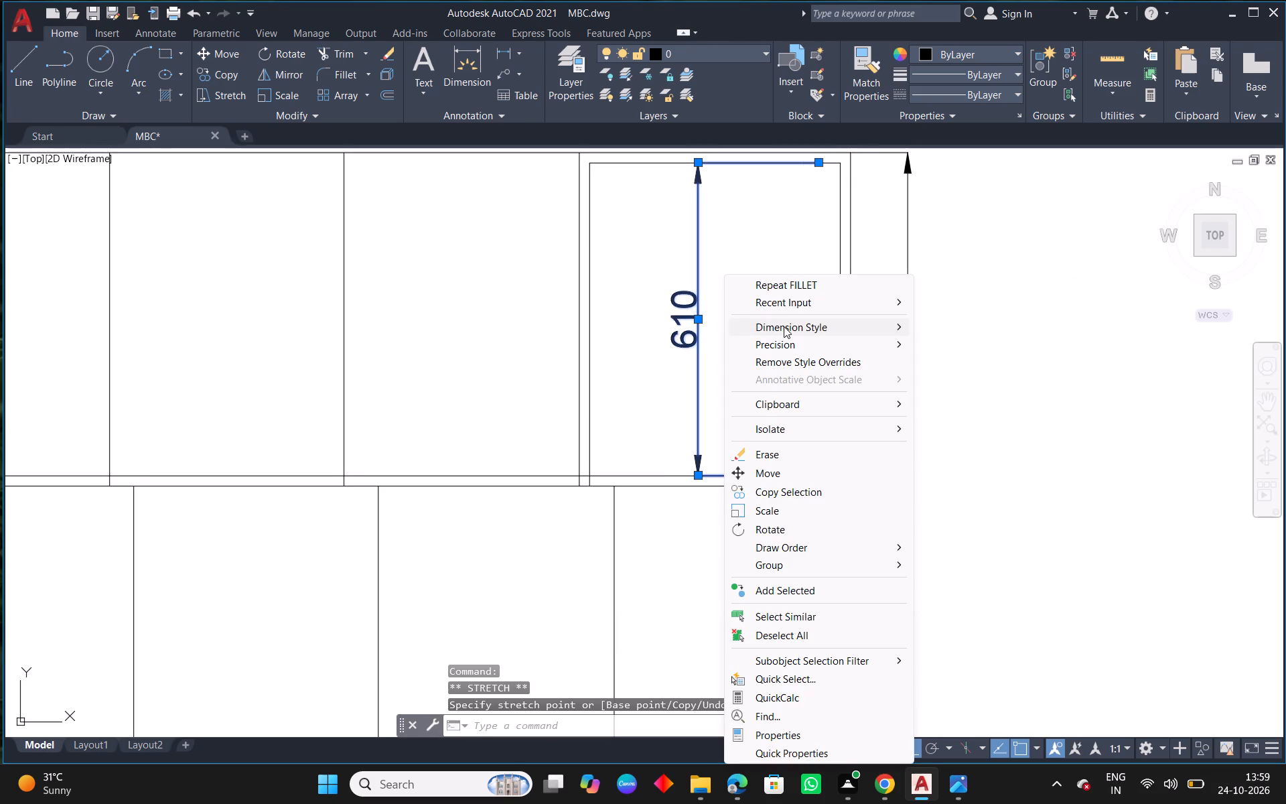
left_click(816, 289)
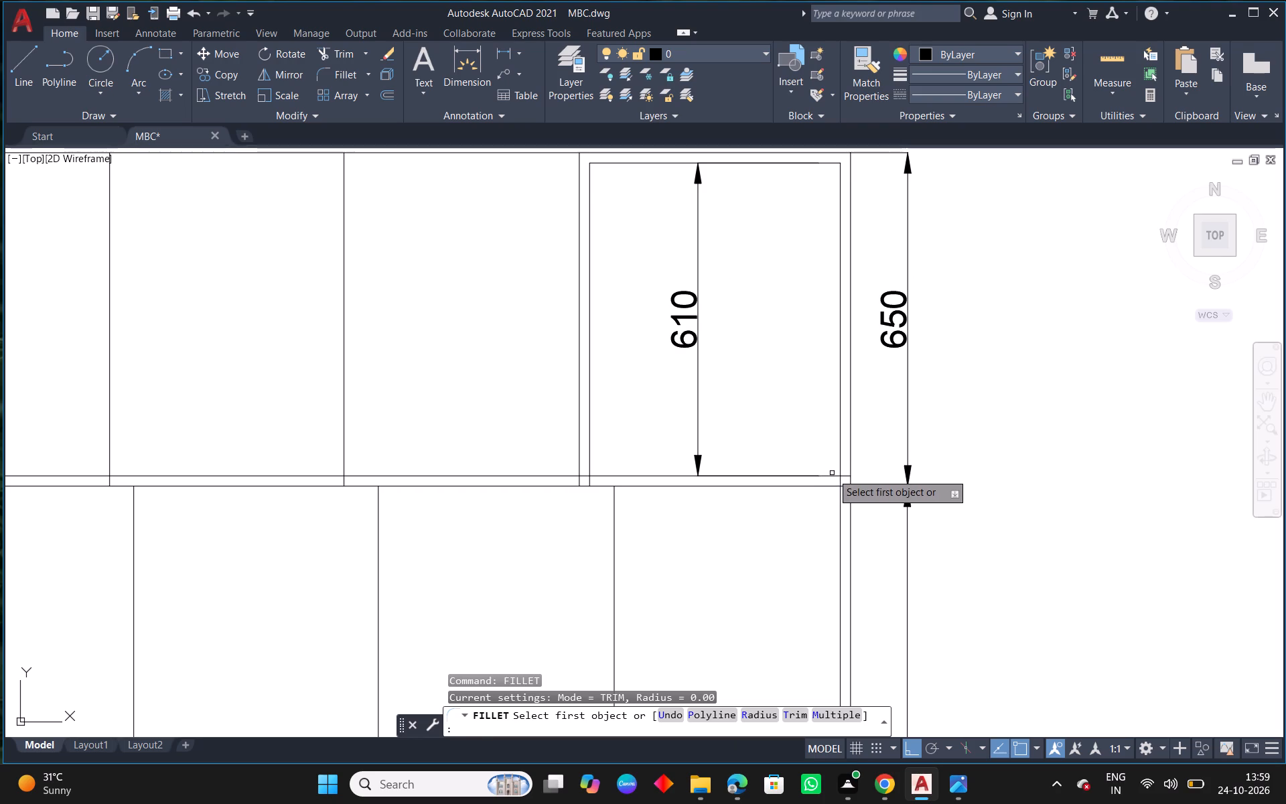
left_click(832, 476)
left_click(843, 456)
right_click(697, 330)
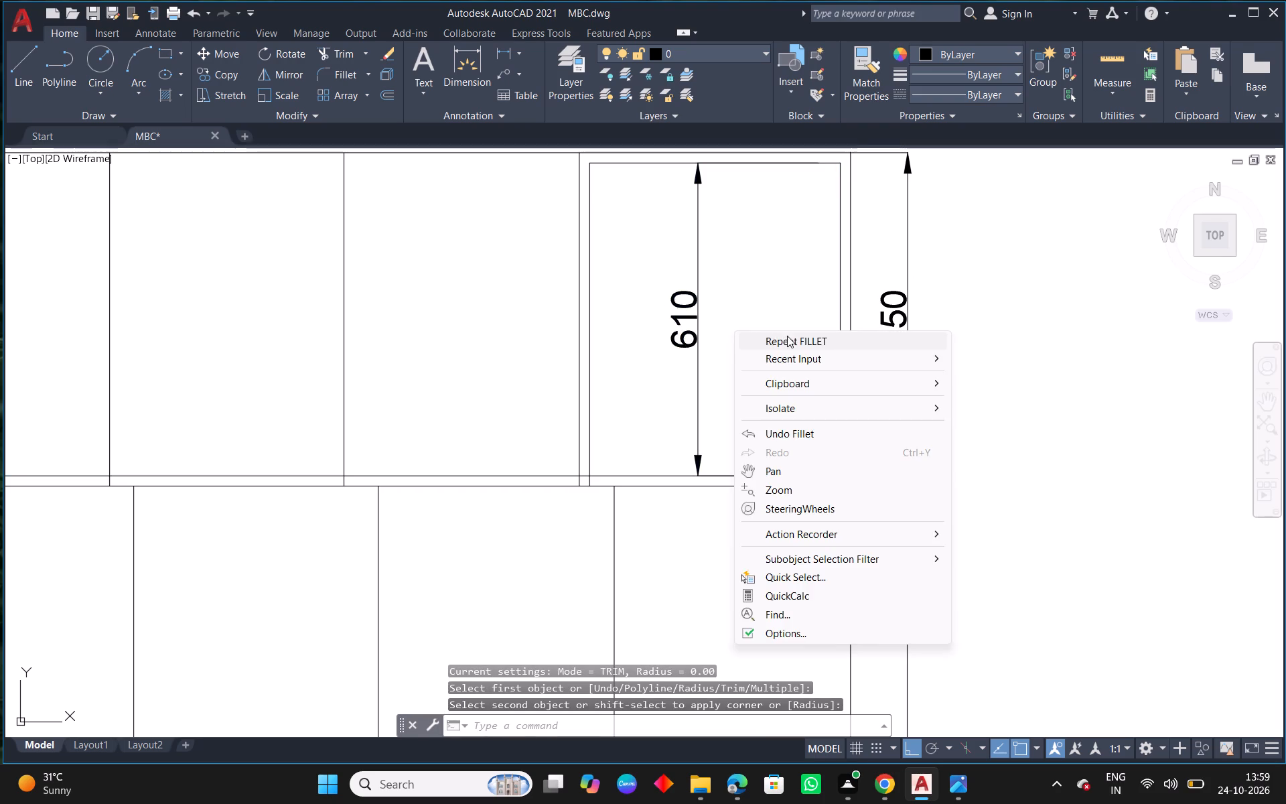
left_click(784, 348)
left_click(607, 476)
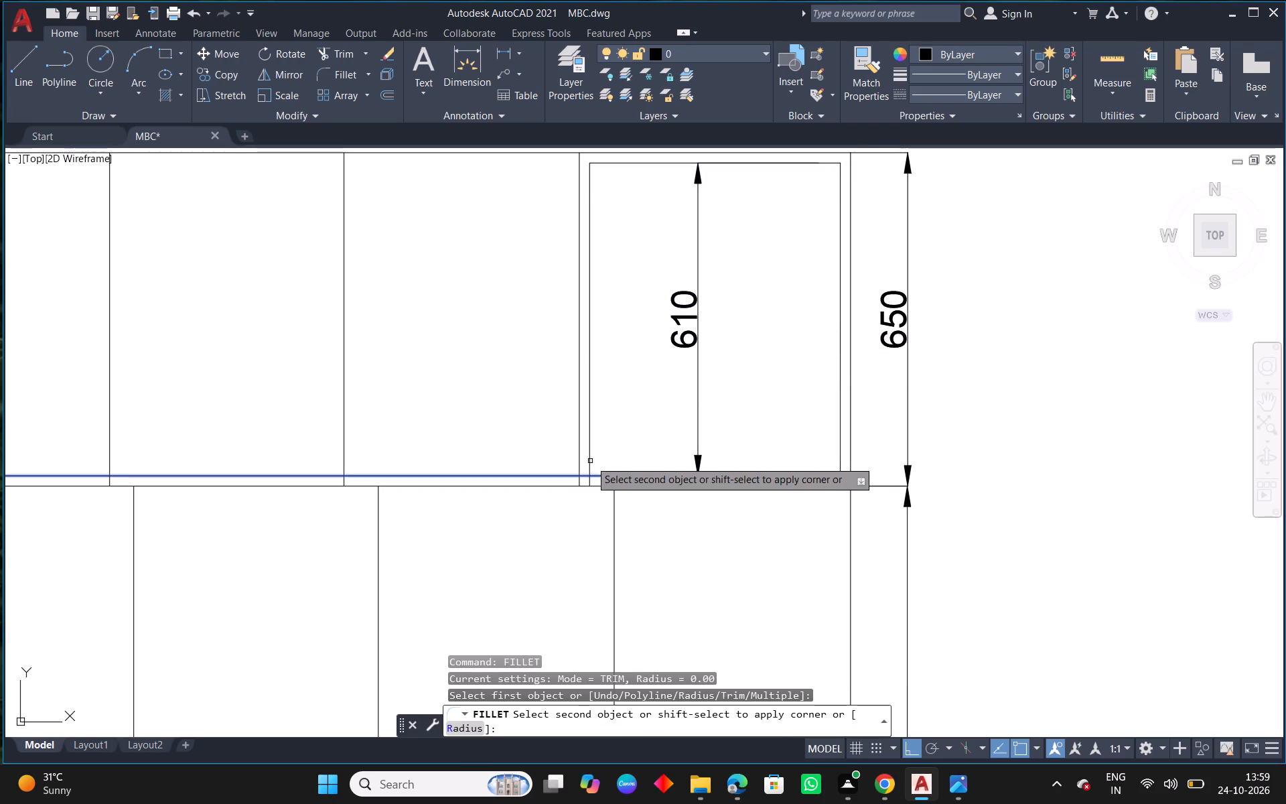
left_click(590, 460)
Move the last loft's inner height dimension close to the compartment's right inner edge.
scroll(678, 471, "down", 1)
scroll(757, 490, "down", 1)
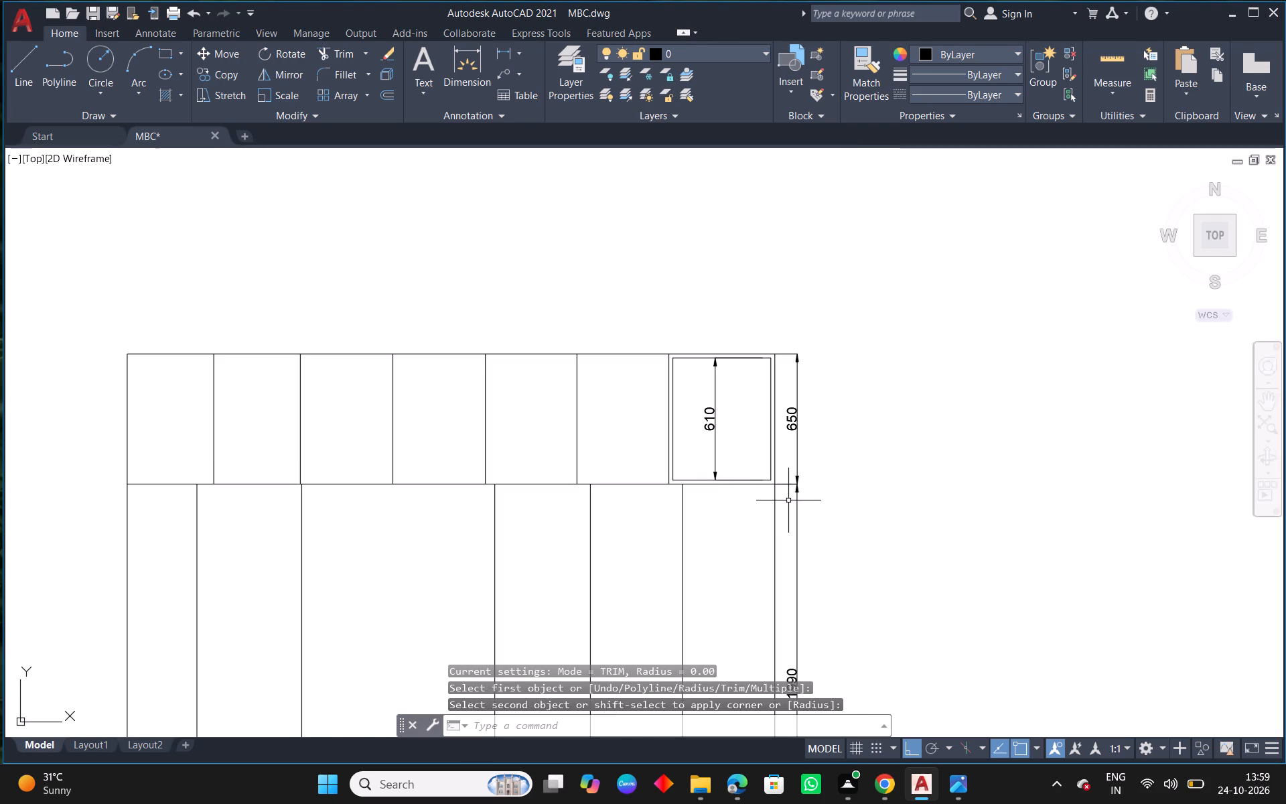
scroll(713, 421, "up", 2)
left_click(687, 412)
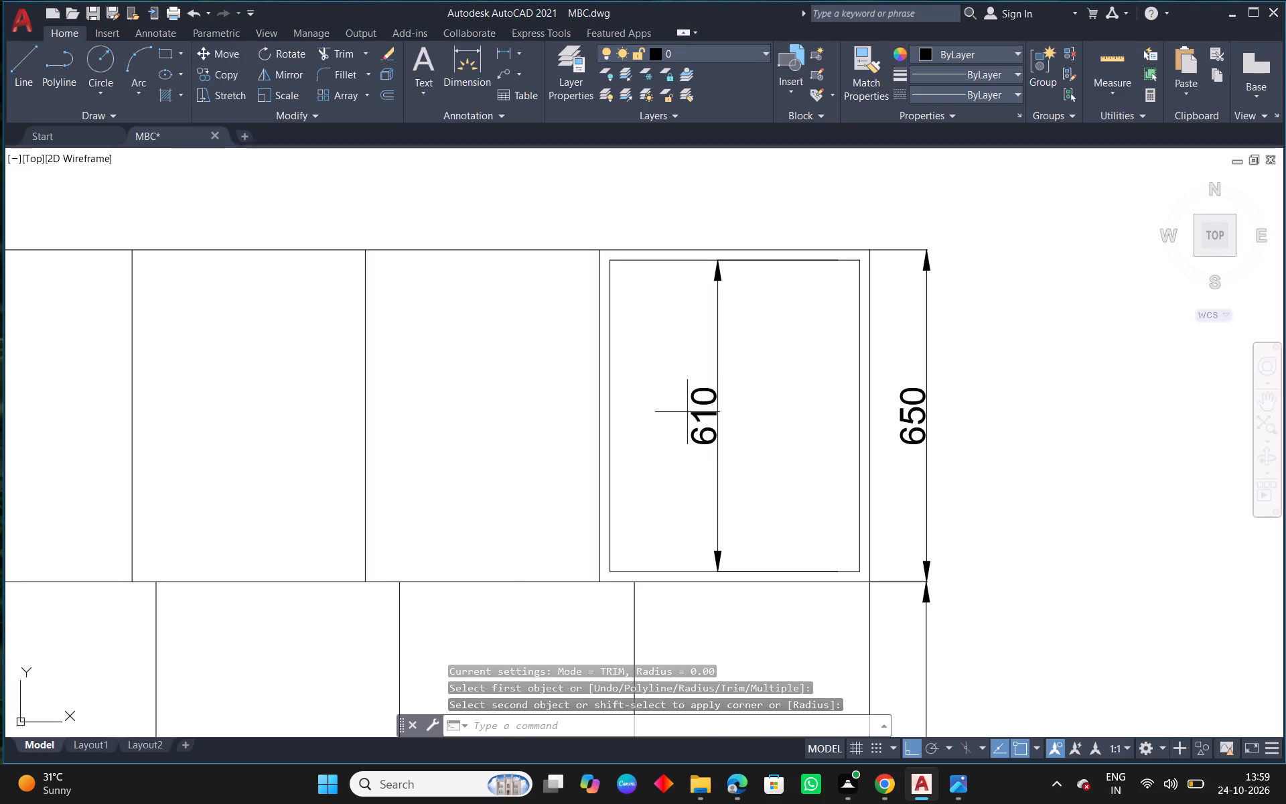
left_click(697, 417)
left_click(705, 419)
left_click(691, 419)
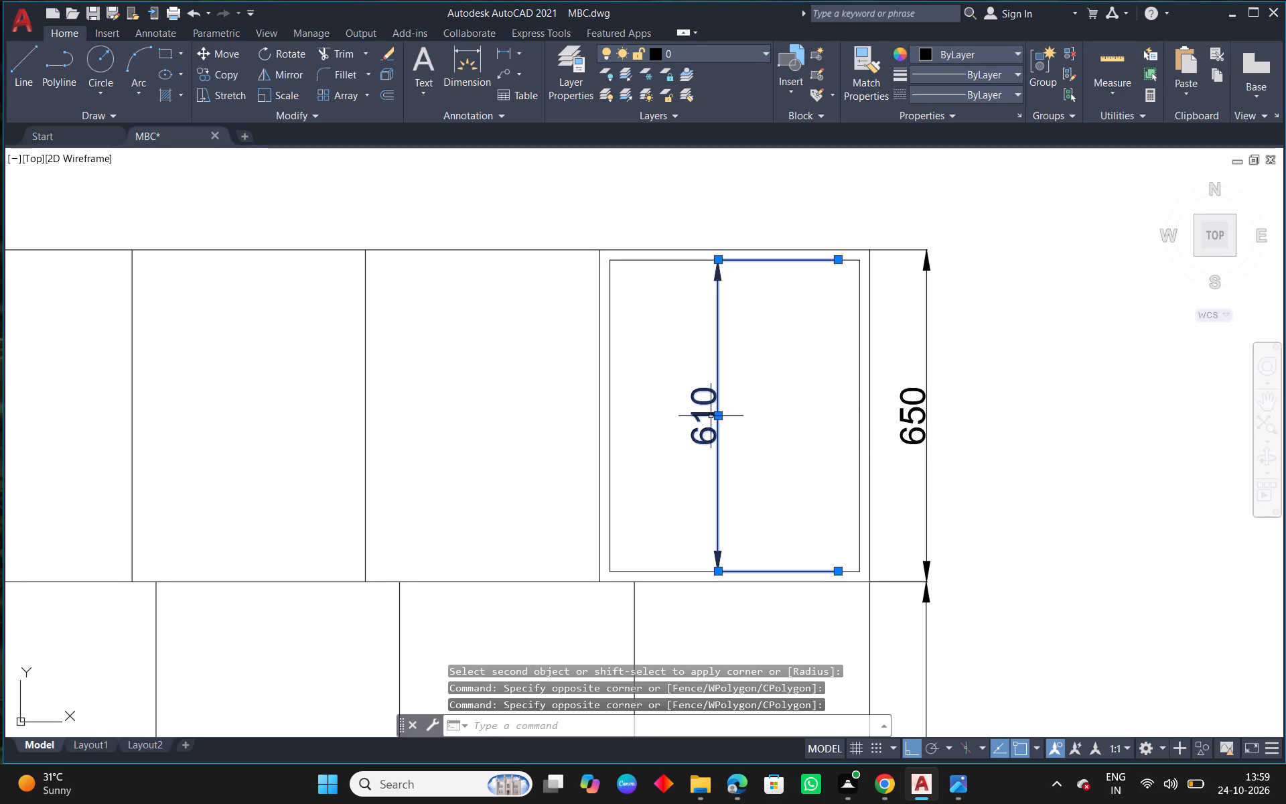
left_click(714, 413)
left_click(830, 417)
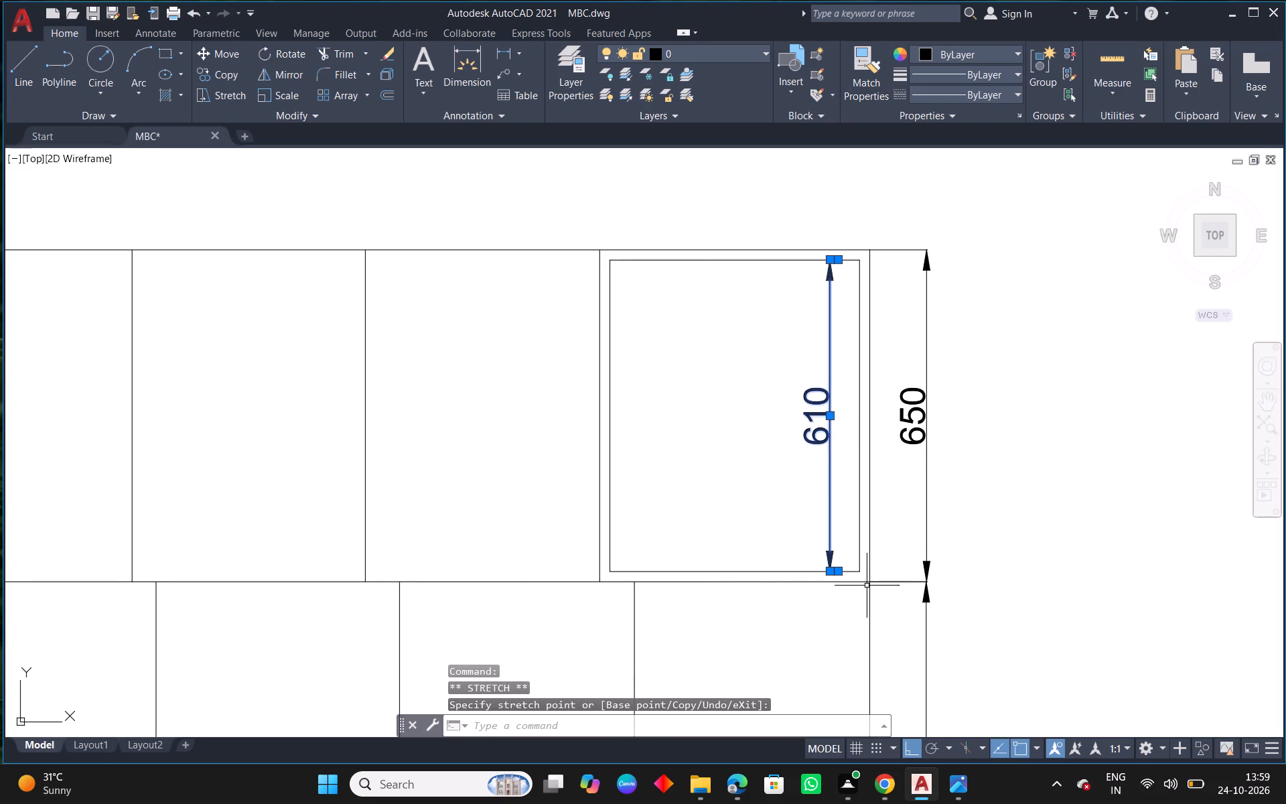
Compare the reference inner view's lofts and shelf bays with the drafted wardrobe.
scroll(516, 394, "down", 7)
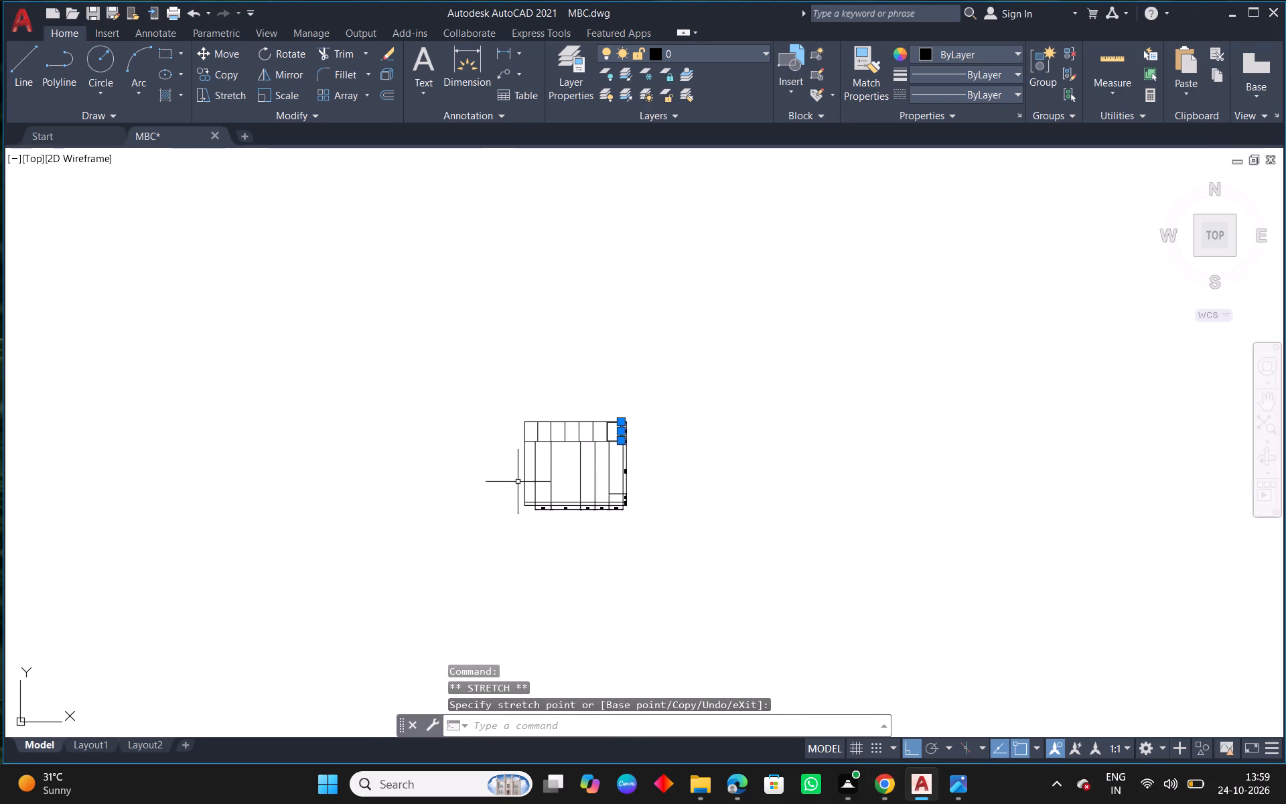
middle_click_drag(514, 484, 1084, 396)
scroll(1086, 392, "down", 3)
key("Escape")
scroll(634, 304, "up", 2)
middle_click_drag(745, 326, 741, 450)
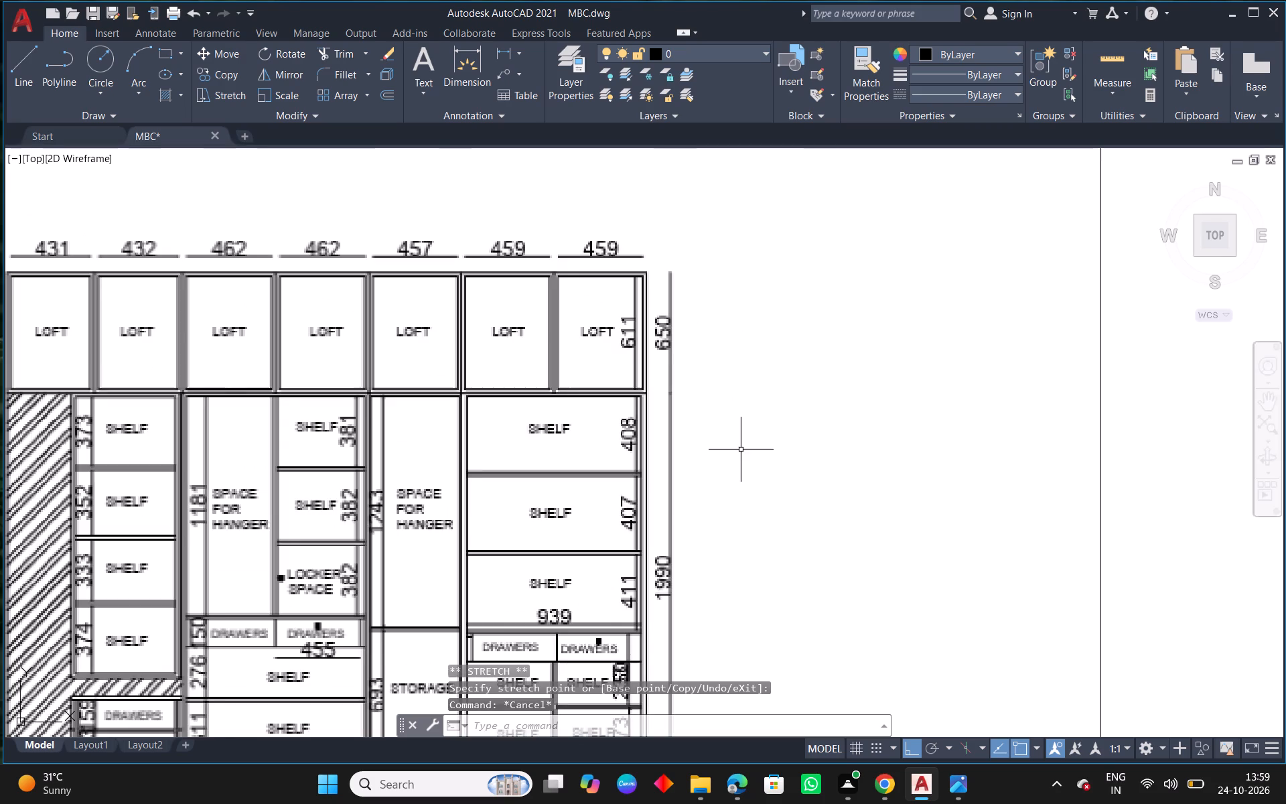
scroll(460, 440, "down", 2)
scroll(899, 500, "down", 2)
scroll(928, 530, "up", 3)
scroll(853, 463, "up", 4)
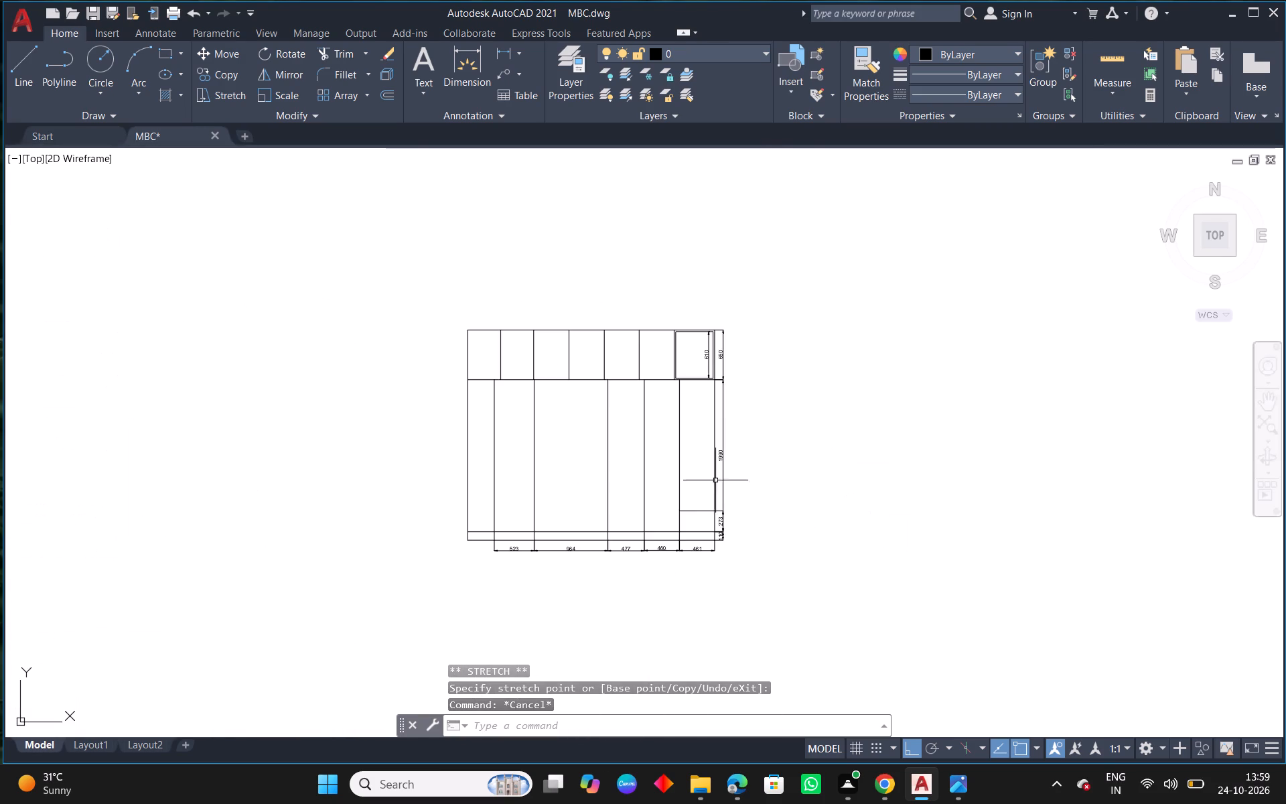
scroll(667, 484, "up", 2)
Move the whole drafted wardrobe with its dimensions closer to the reference image, just inside the vertical boundary line.
middle_click_drag(823, 541, 924, 462)
scroll(930, 456, "down", 5)
middle_click_drag(806, 544, 900, 541)
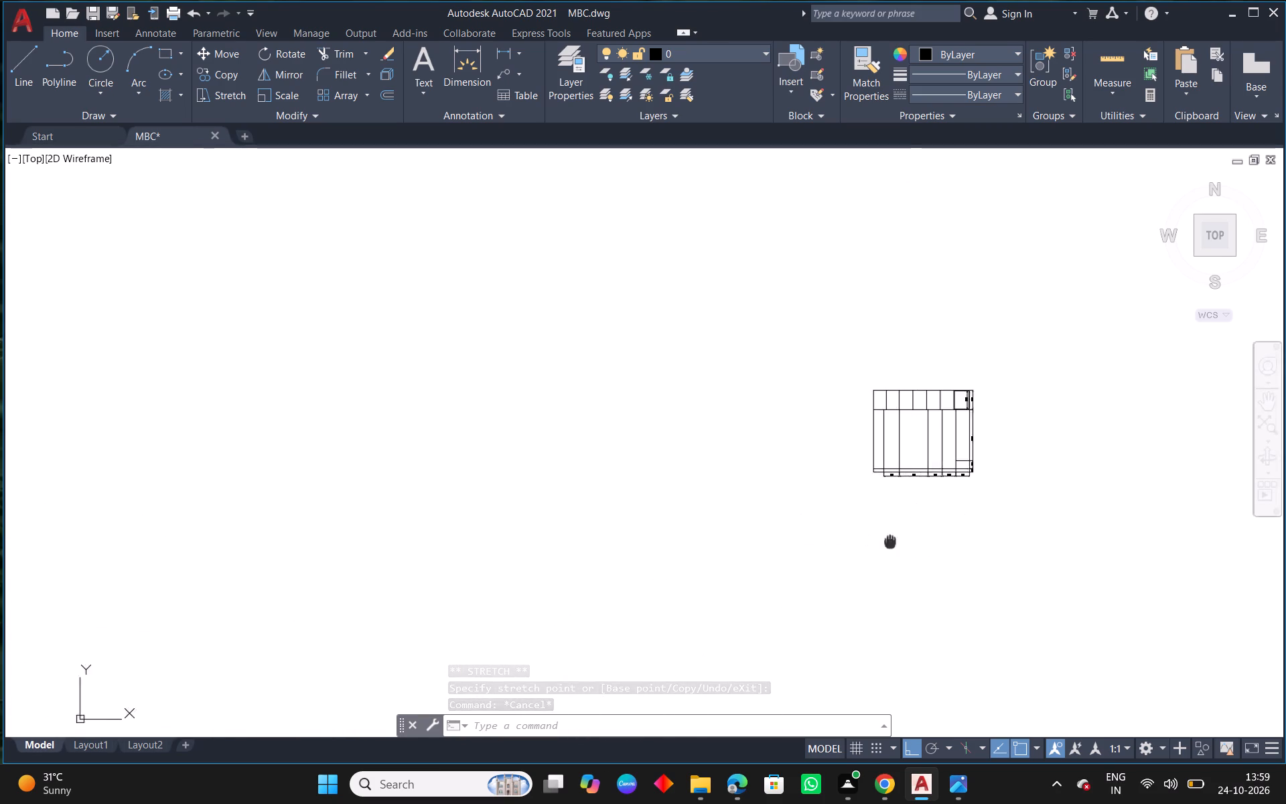
middle_click_drag(900, 541, 902, 540)
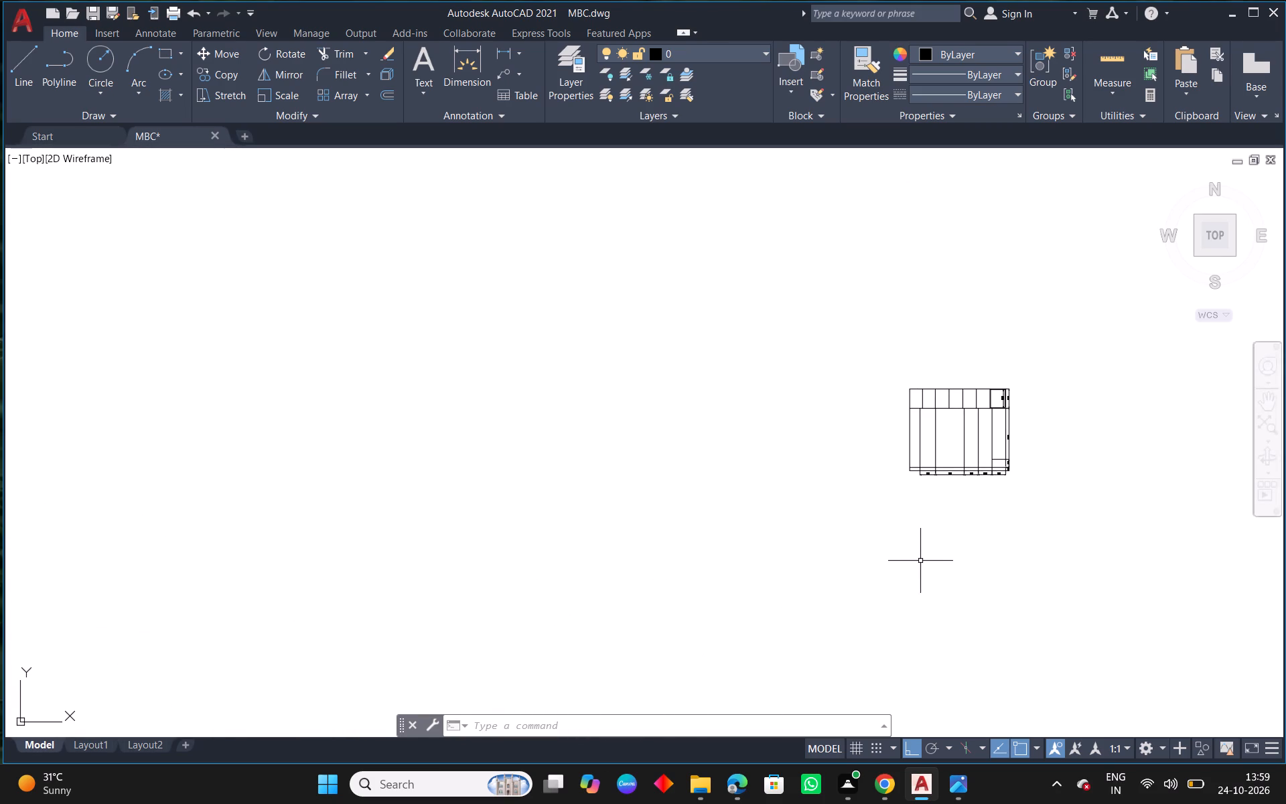
middle_click_drag(938, 488, 847, 417)
scroll(847, 417, "down", 1)
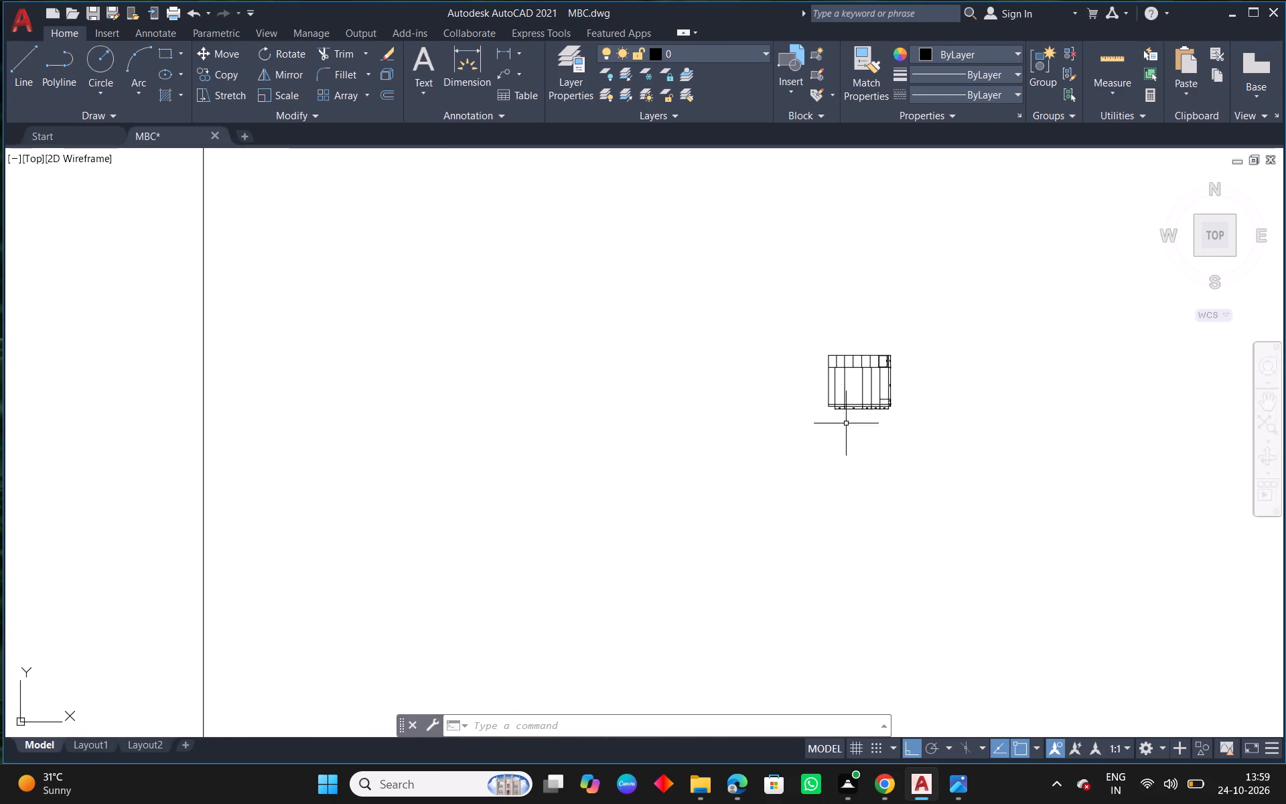
scroll(845, 429, "down", 1)
left_click_drag(941, 322, 889, 399)
left_click(749, 548)
key("m")
key("space")
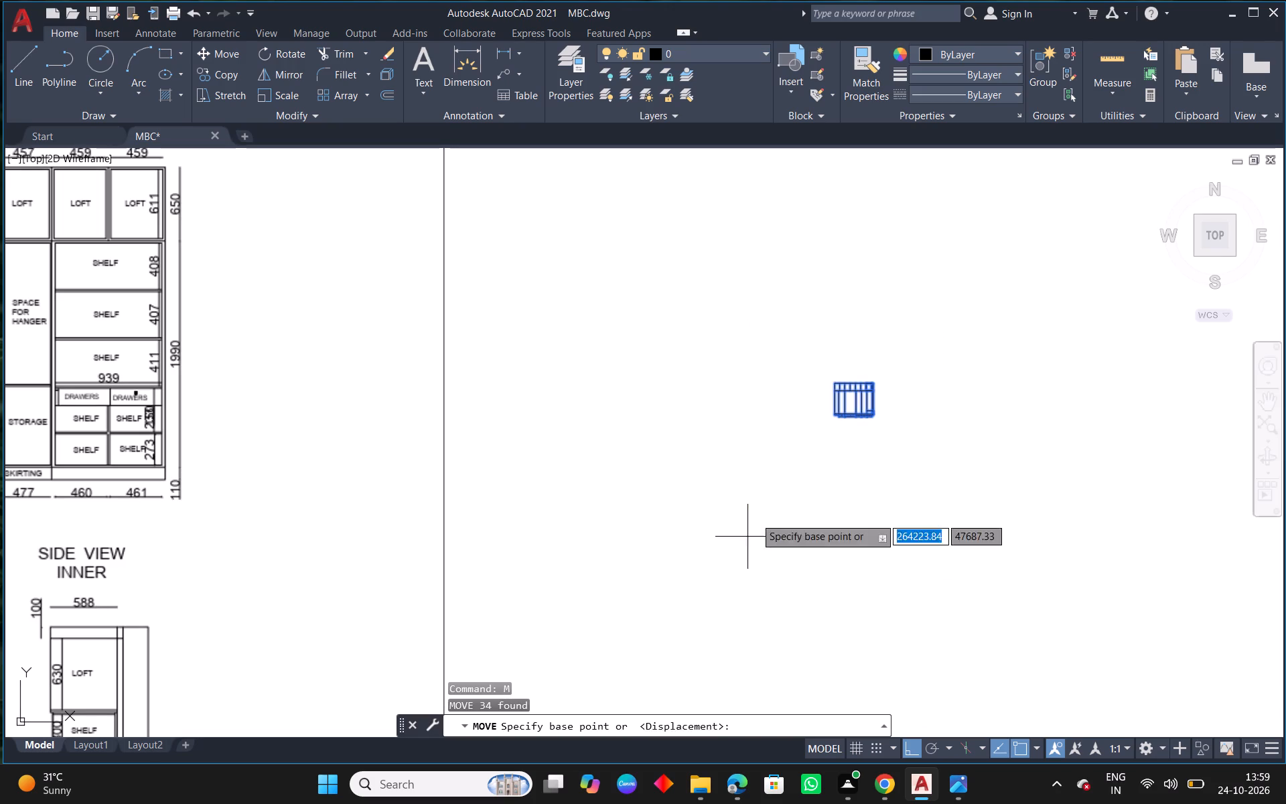
left_click(833, 422)
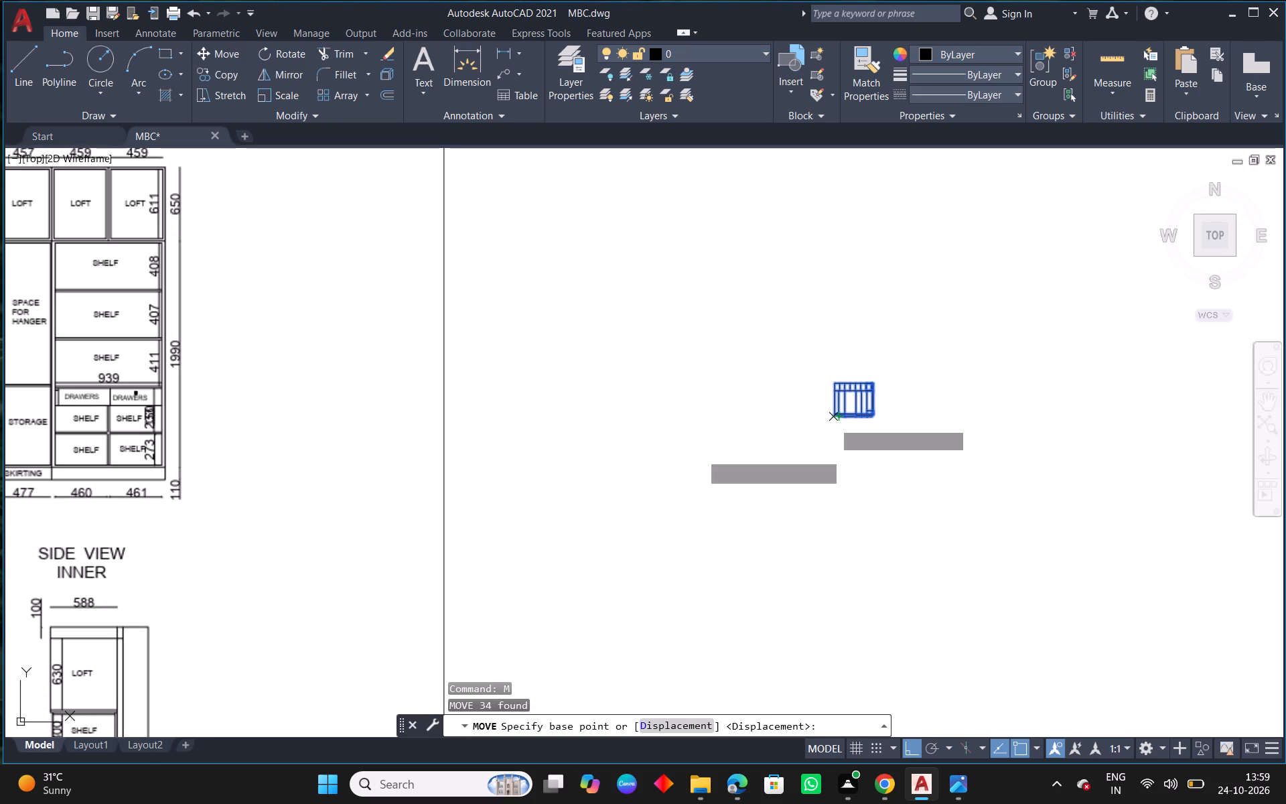
left_click(507, 496)
middle_click_drag(531, 496, 680, 535)
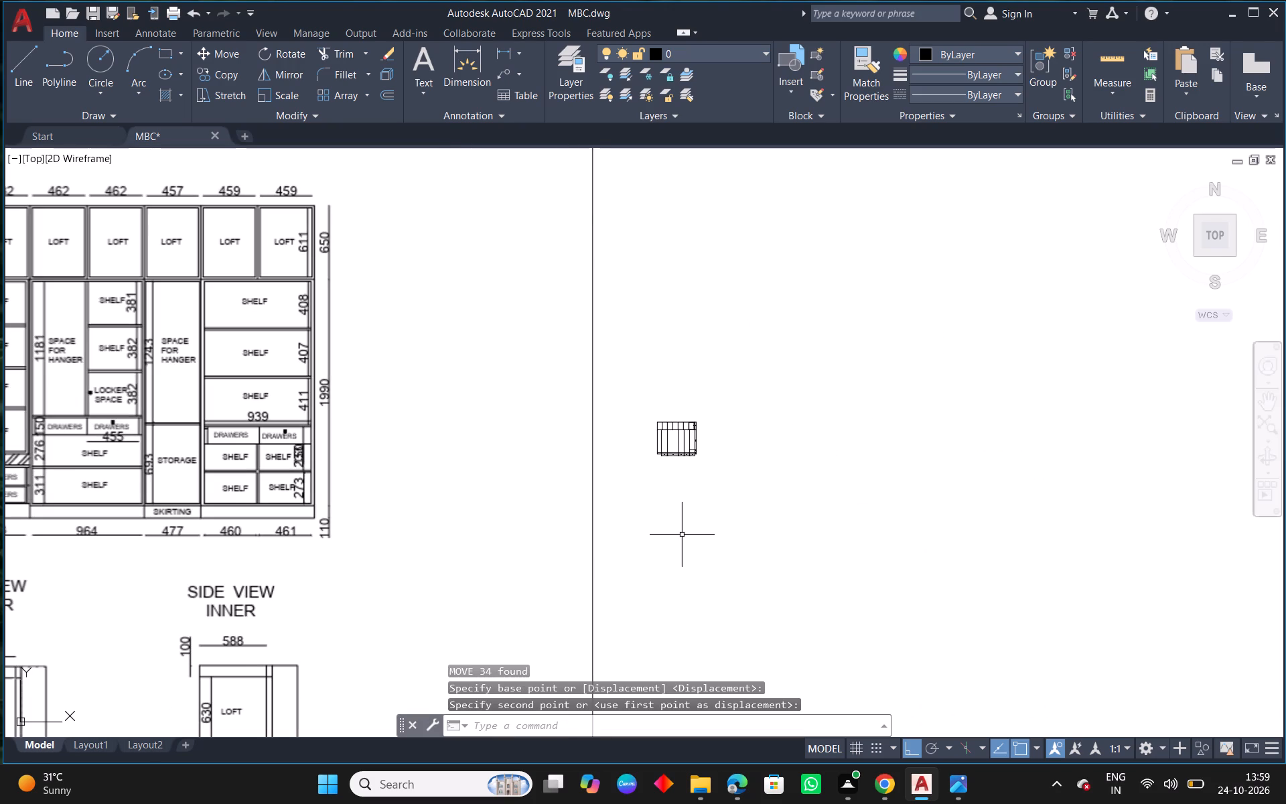
key("Escape")
Offset the line under the loft row 20 downward as the top panel of the lower compartments.
scroll(692, 426, "up", 2)
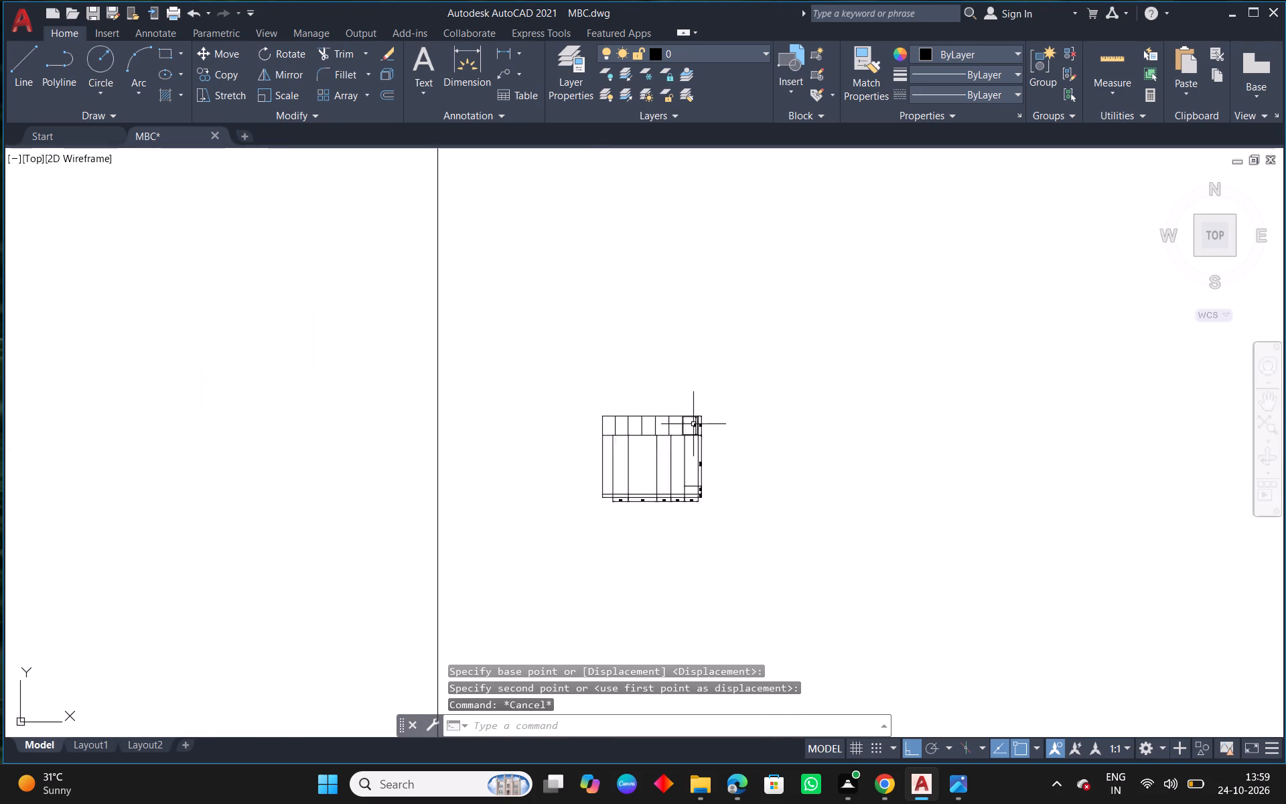
scroll(693, 424, "up", 5)
scroll(729, 405, "down", 3)
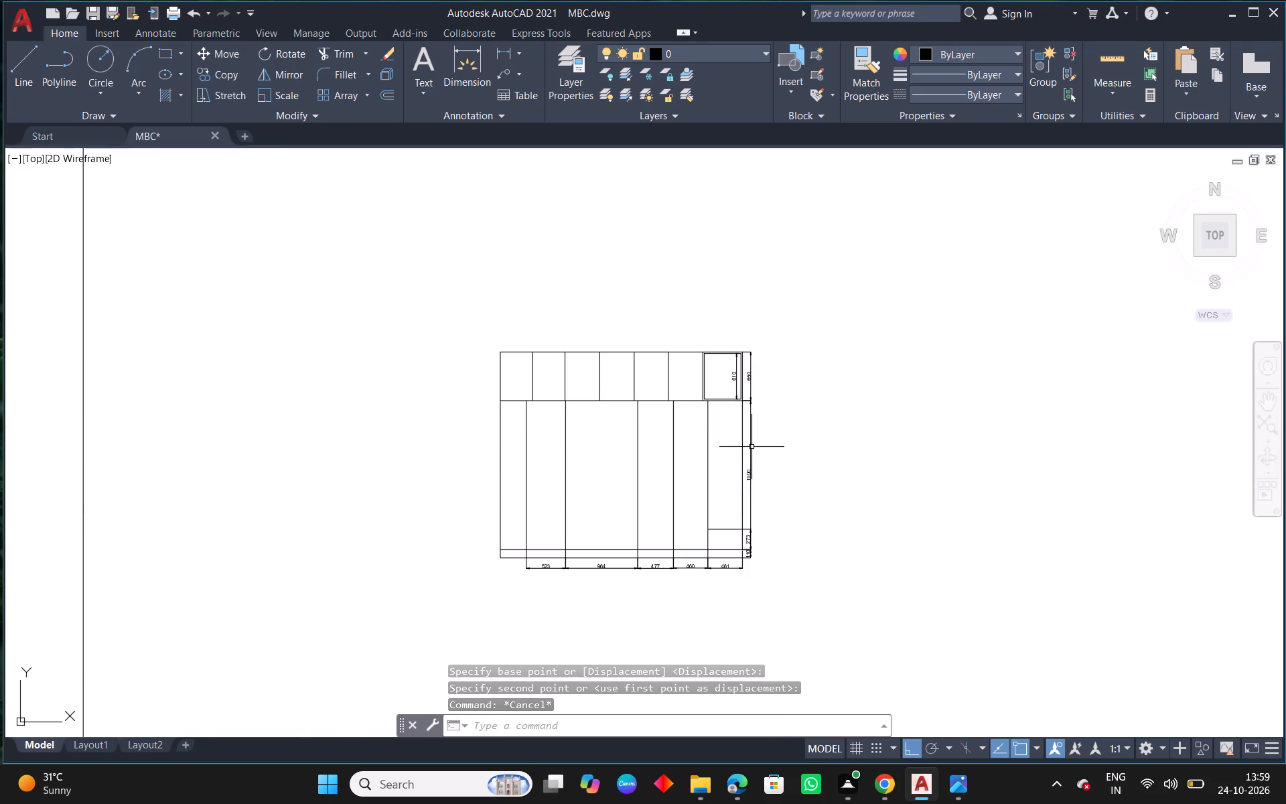
scroll(579, 478, "down", 2)
middle_click_drag(465, 565, 1016, 546)
scroll(1017, 546, "down", 2)
scroll(1017, 546, "up", 1)
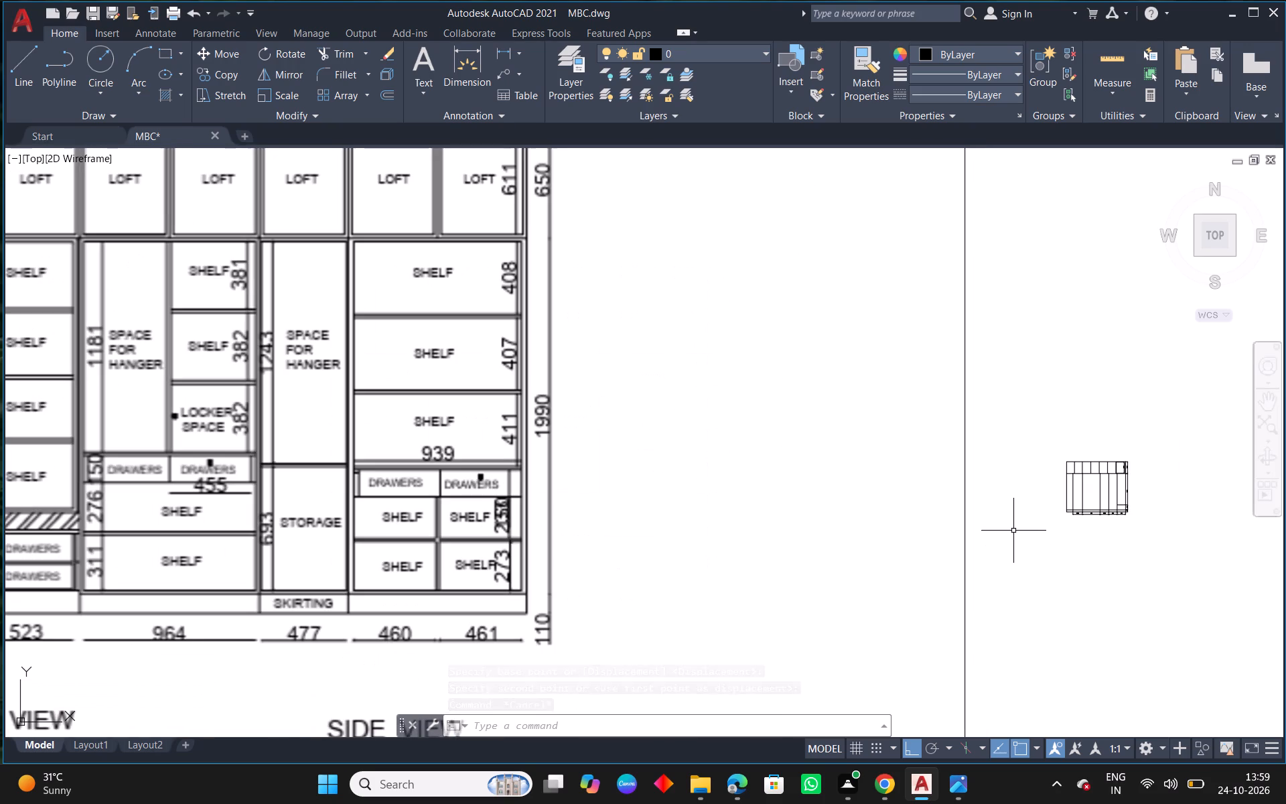
middle_click_drag(1013, 531, 479, 482)
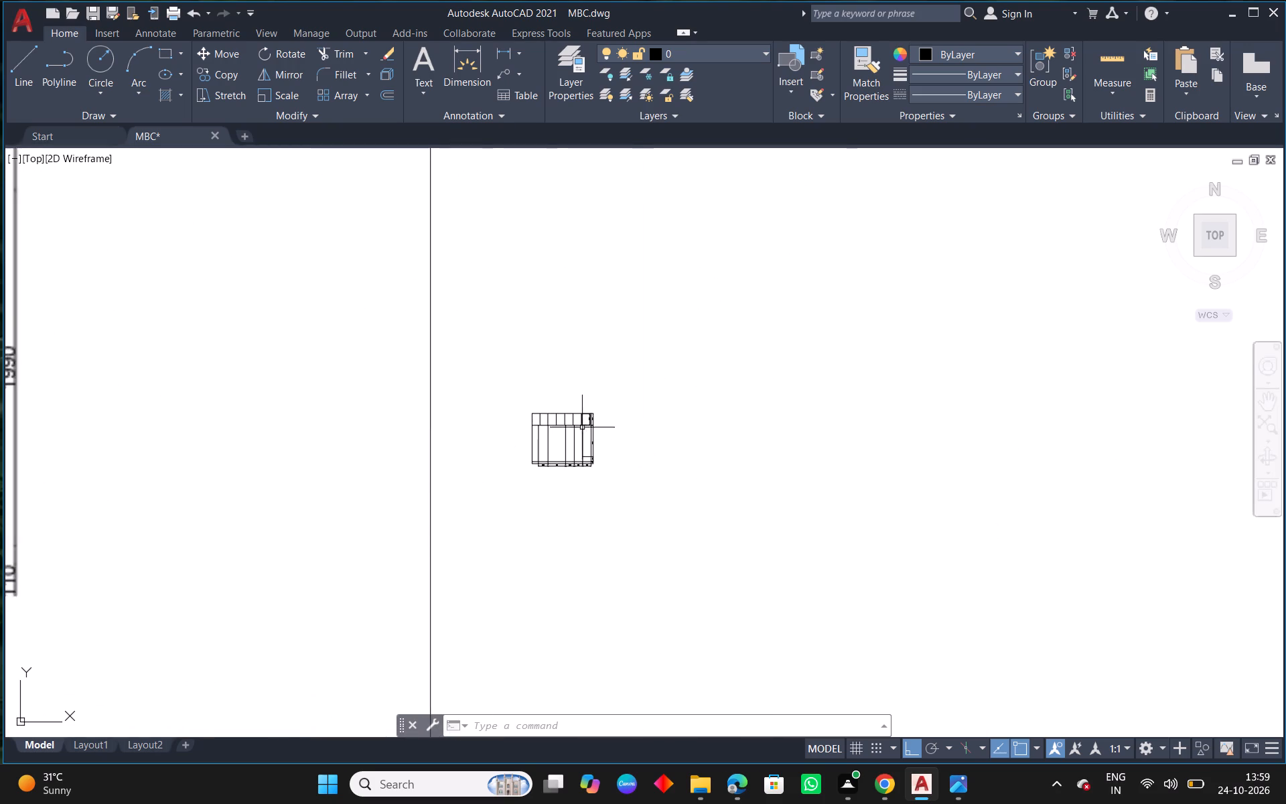
scroll(581, 421, "up", 6)
type("O 20")
key("Return")
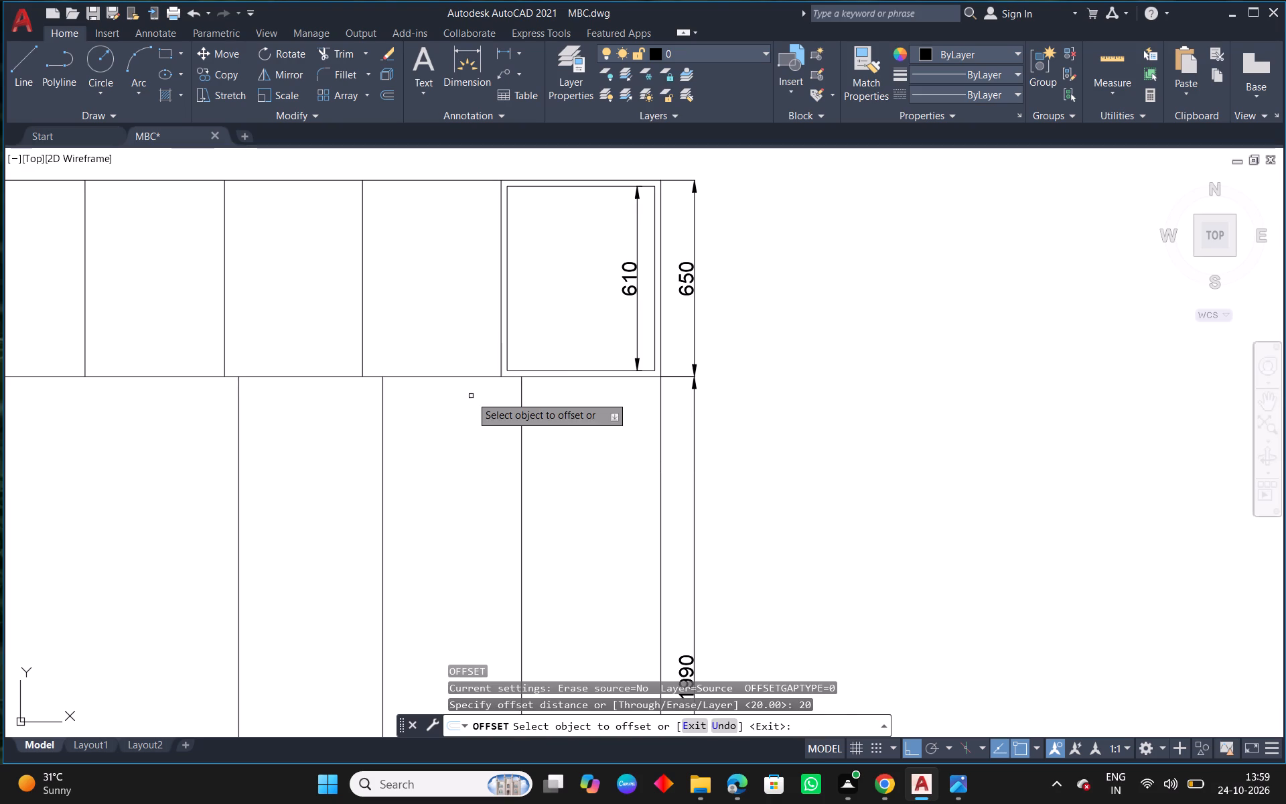
left_click(483, 377)
left_click(480, 402)
key("Escape")
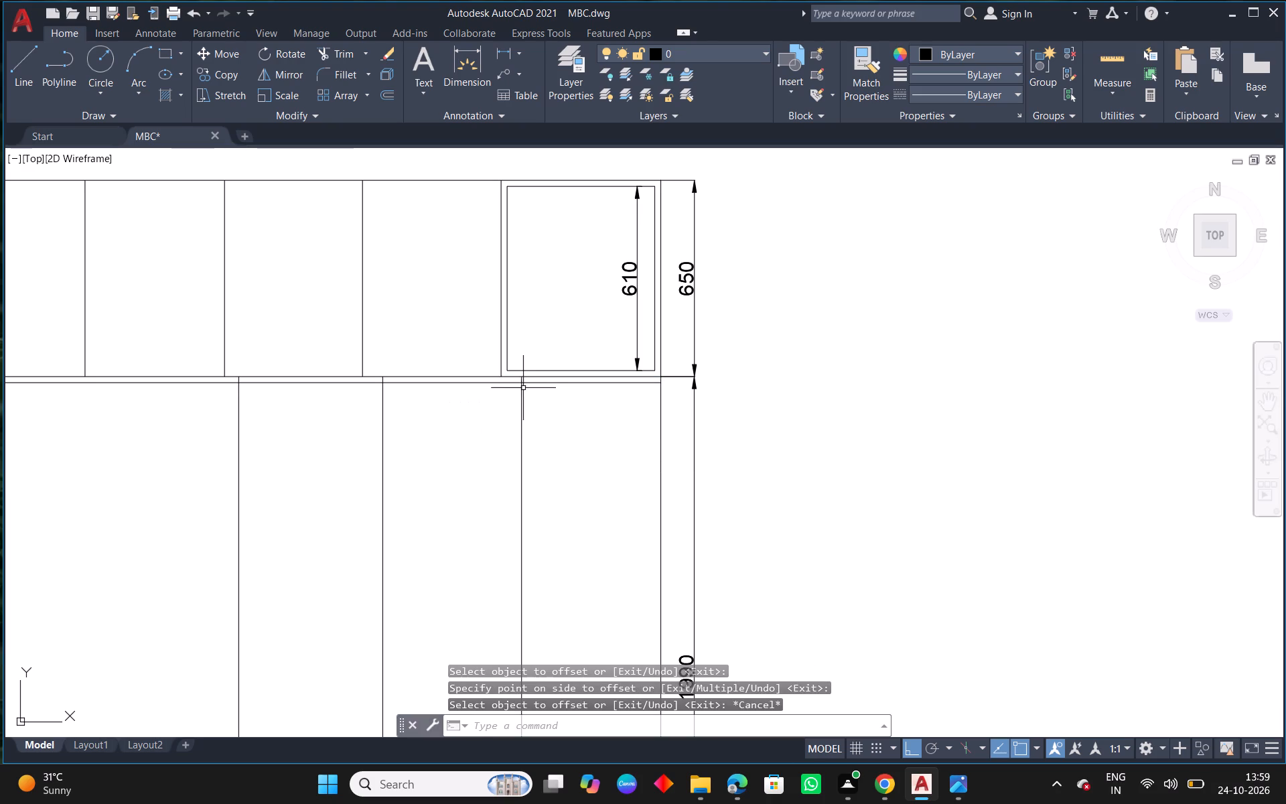
Trim the 461/460, 460/477 and 477/964 bay divider lines out of the 20 thick panel below the lofts.
scroll(530, 374, "up", 3)
type("TR")
key("space")
key("space")
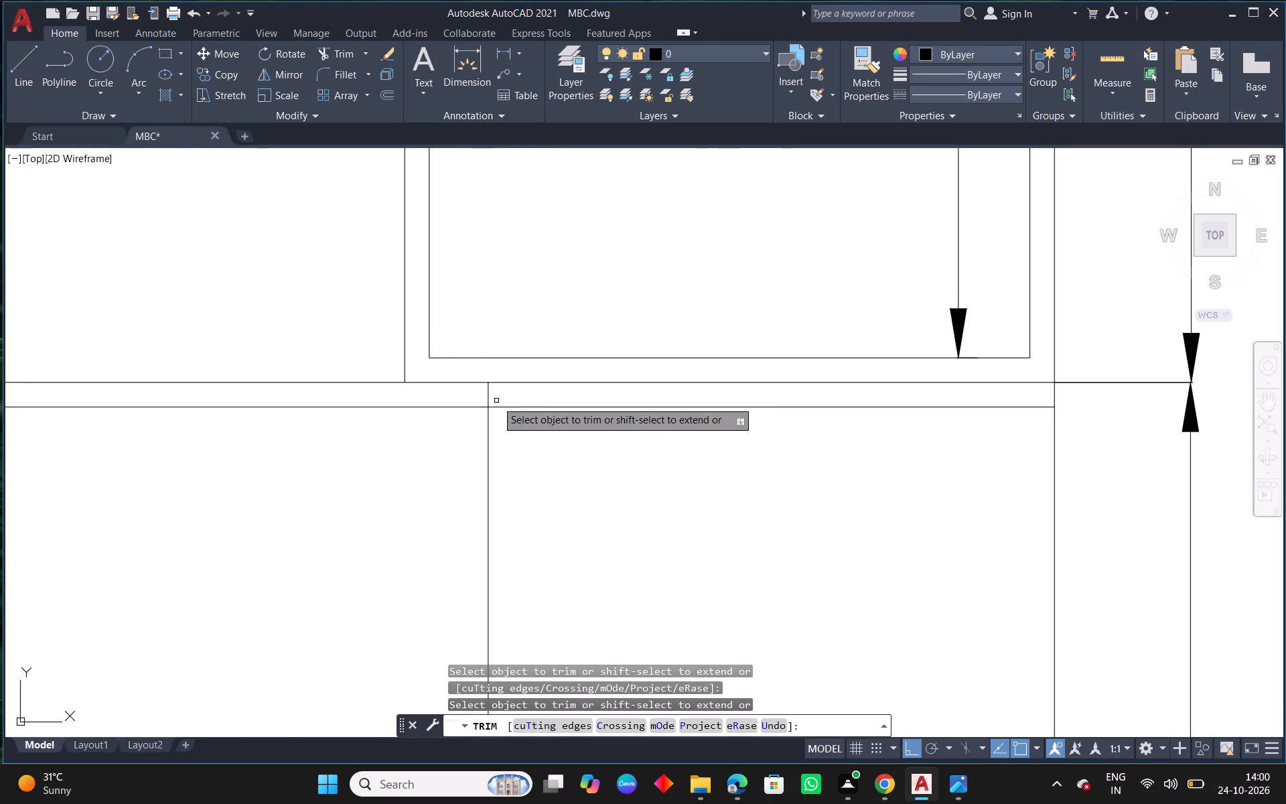
left_click(489, 401)
scroll(577, 442, "down", 3)
middle_click_drag(349, 472, 511, 479)
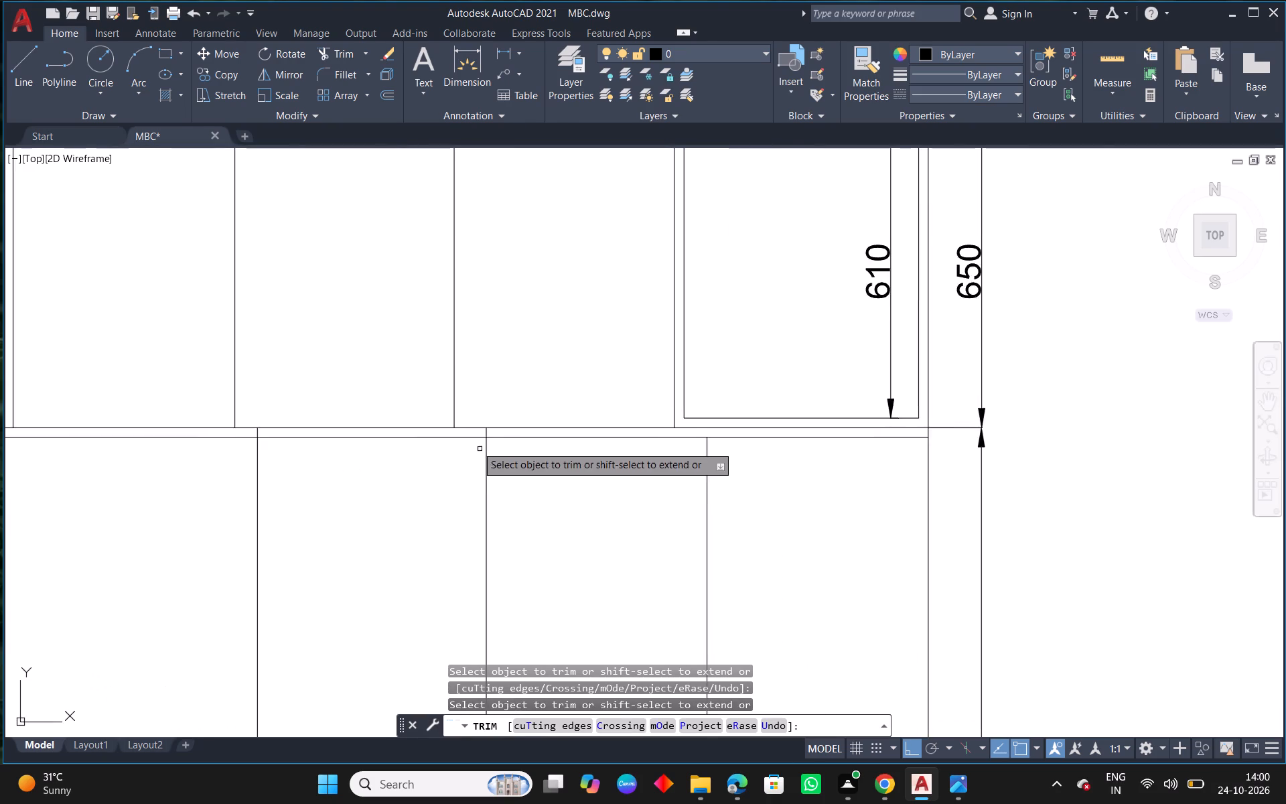
scroll(475, 444, "up", 3)
left_click(516, 400)
scroll(426, 399, "down", 3)
middle_click_drag(313, 486, 835, 484)
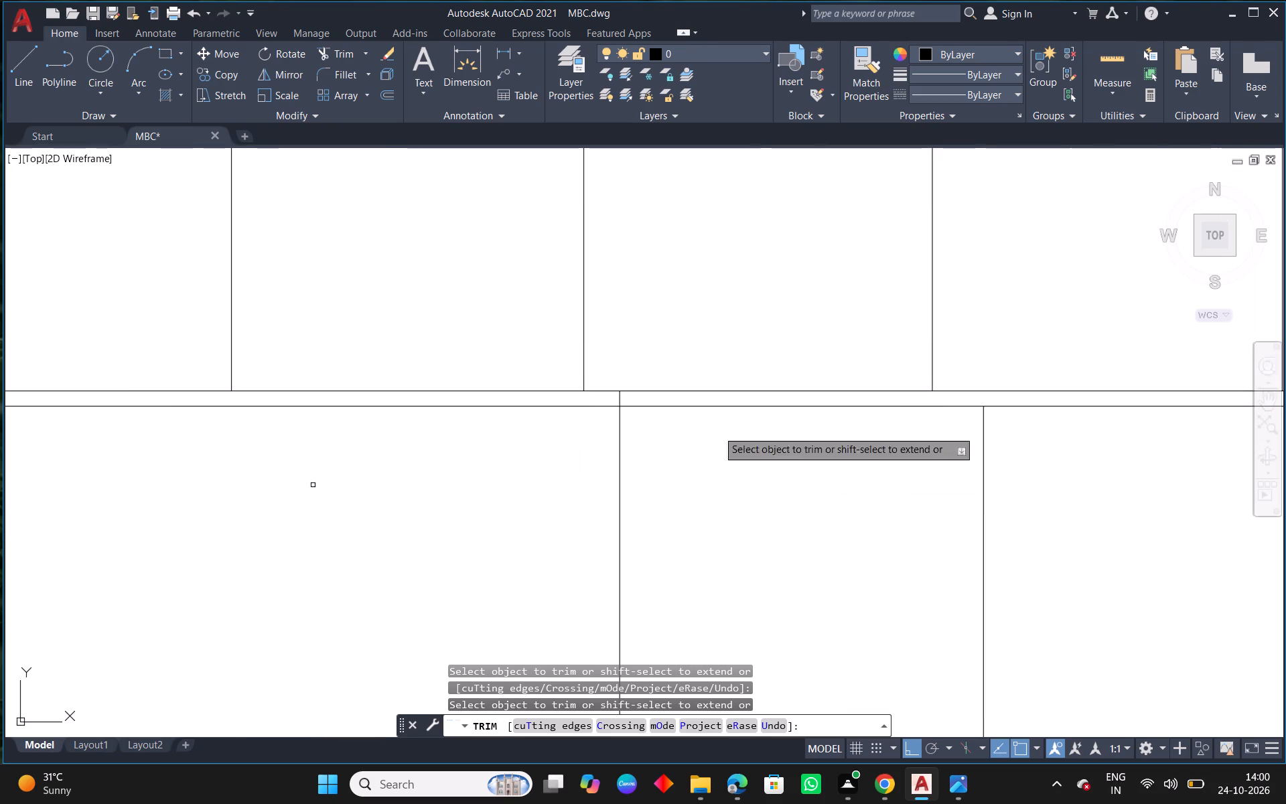
scroll(612, 377, "up", 2)
left_click_drag(654, 433, 595, 431)
scroll(653, 444, "down", 5)
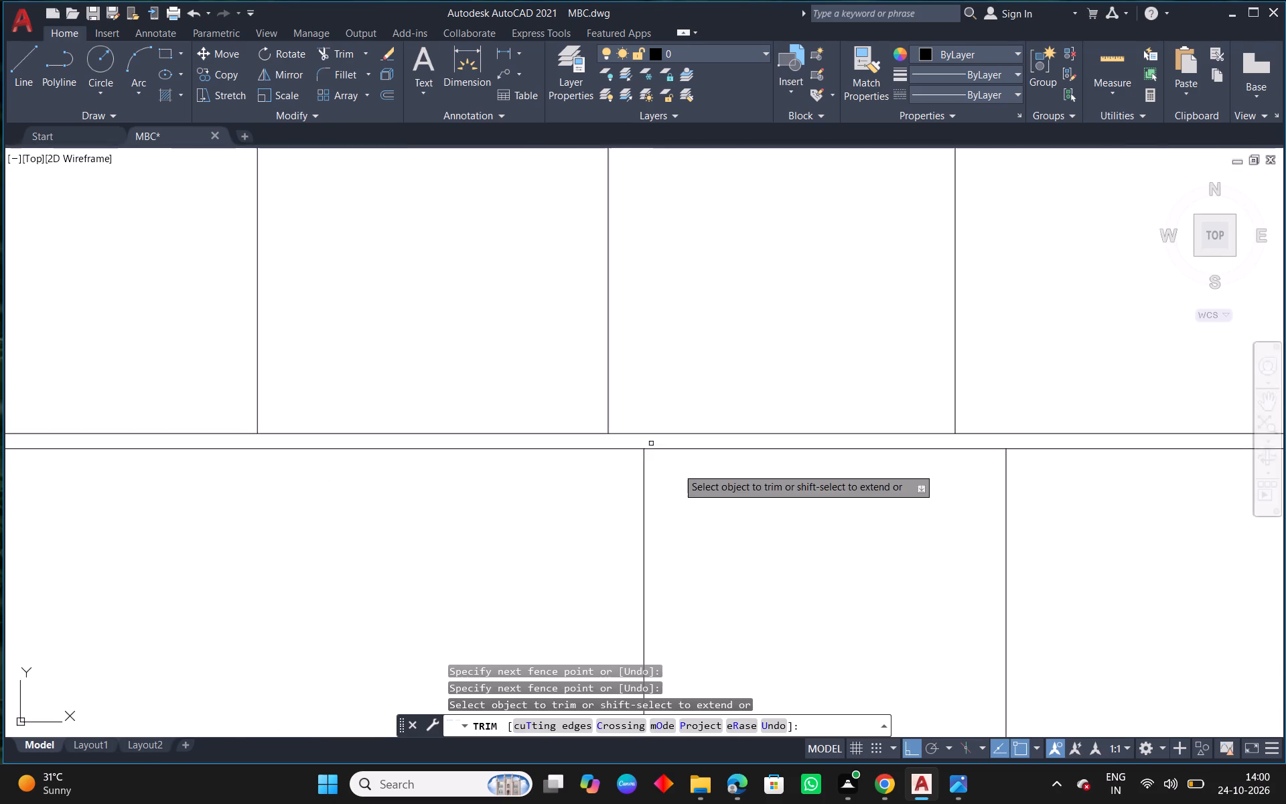
Trim the 964/523 divider and the 523 bay's outer divider out of the 20 thick panel below the lofts.
scroll(677, 468, "down", 2)
middle_click_drag(439, 517, 601, 487)
scroll(516, 450, "up", 3)
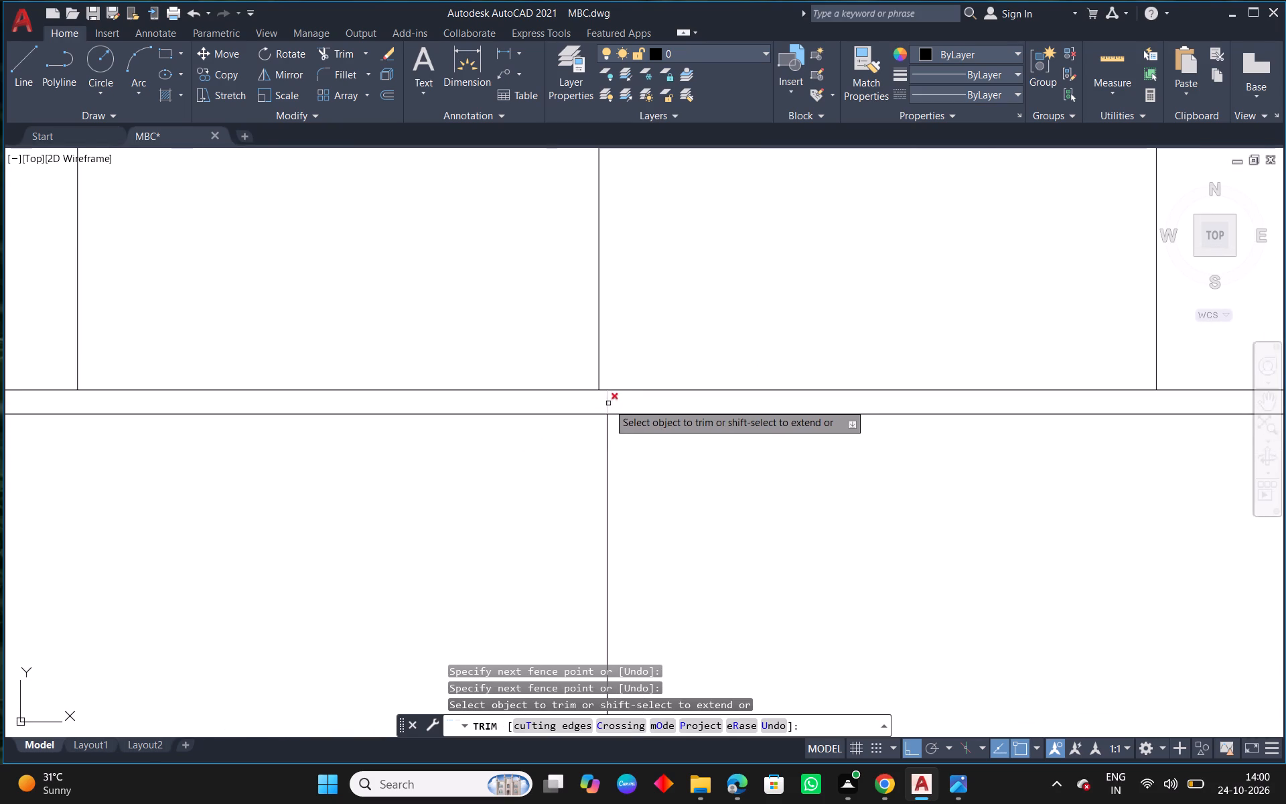
left_click(608, 403)
scroll(566, 427, "down", 3)
middle_click_drag(395, 559, 529, 538)
scroll(419, 395, "up", 2)
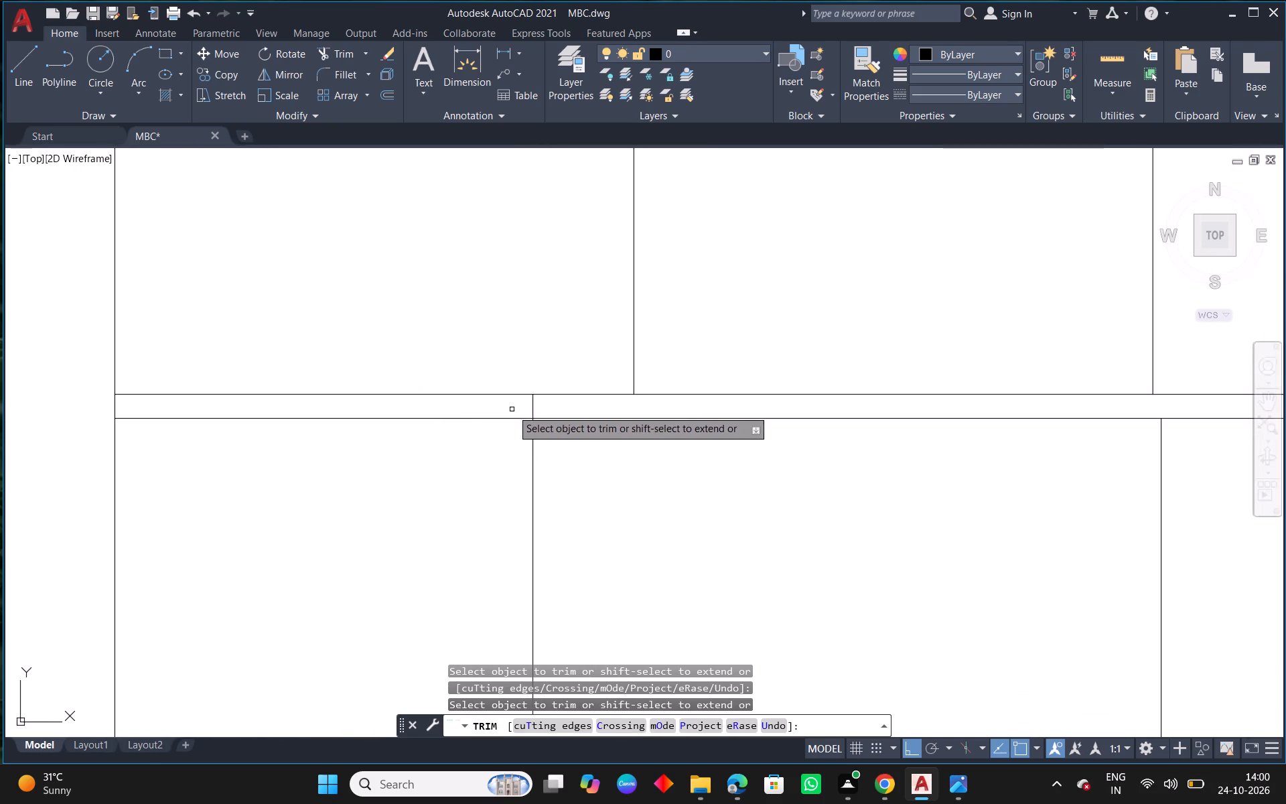
left_click(535, 411)
right_click(535, 411)
left_click(549, 412)
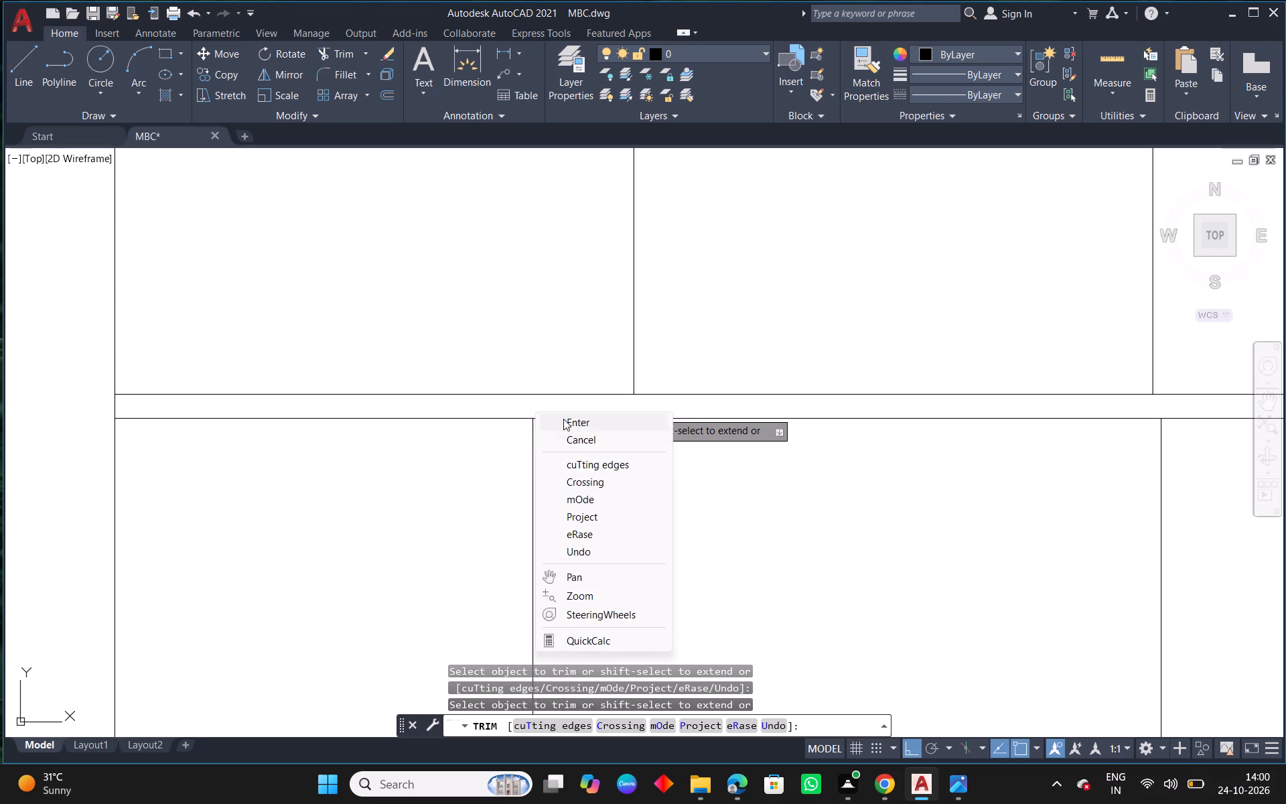
left_click(569, 421)
Examine the reference's shelf heights in the bay below the last two lofts.
scroll(360, 422, "down", 8)
scroll(545, 465, "up", 3)
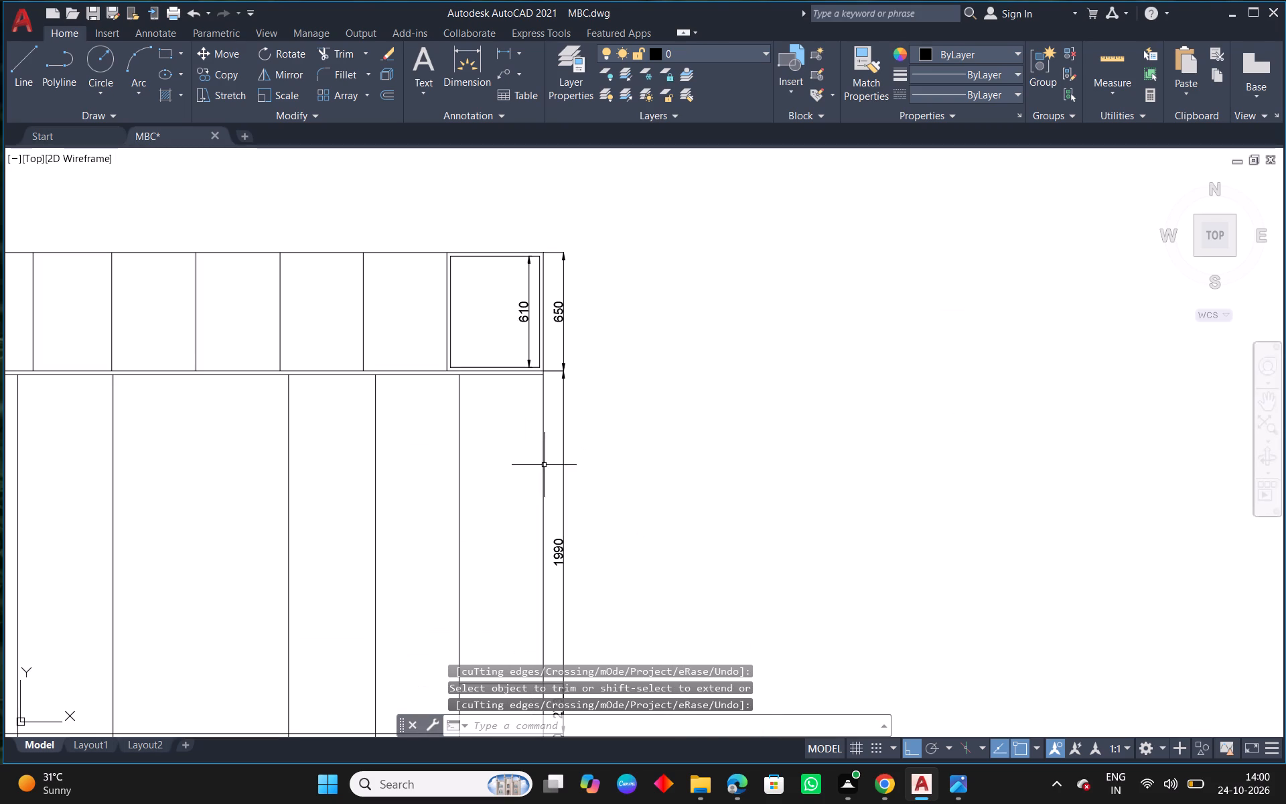
scroll(603, 473, "down", 5)
middle_click_drag(514, 559, 995, 462)
scroll(985, 460, "down", 2)
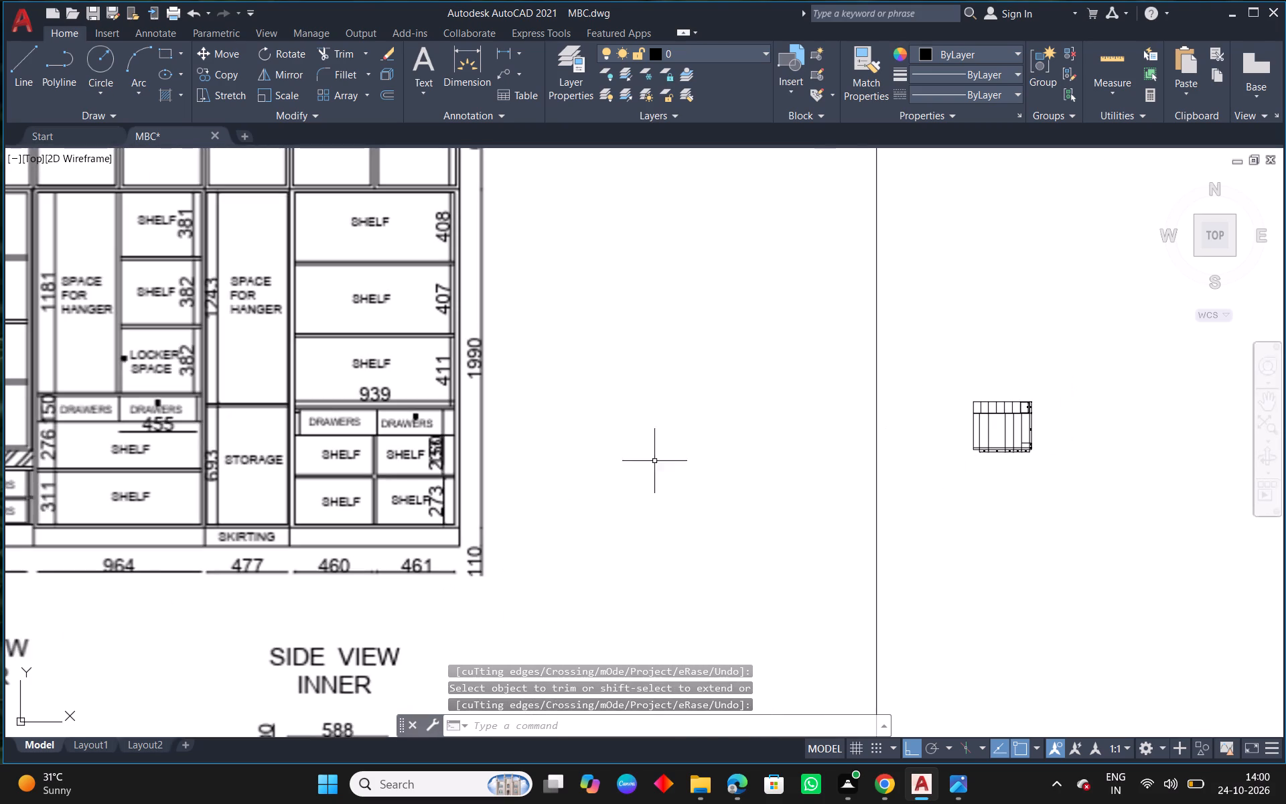
middle_click_drag(577, 342, 556, 413)
middle_click_drag(1137, 554, 674, 428)
scroll(637, 376, "up", 5)
middle_click_drag(308, 360, 1086, 447)
scroll(829, 438, "up", 2)
middle_click_drag(878, 507, 896, 397)
Offset the lower line of the panel under the lofts 408 downward to mark the first shelf.
key("Escape")
type("O 40")
key("8")
key("Return")
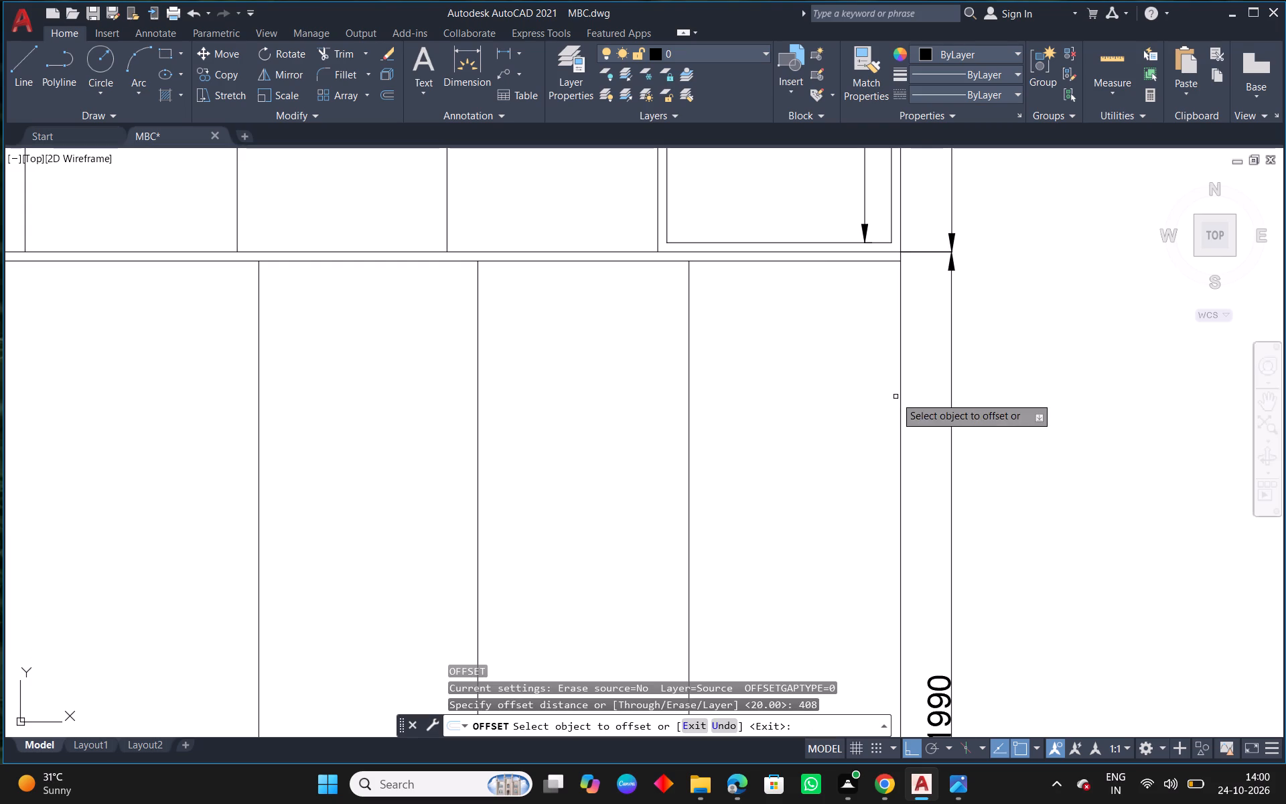
left_click(782, 262)
left_click(779, 347)
key("Escape")
scroll(719, 373, "down", 2)
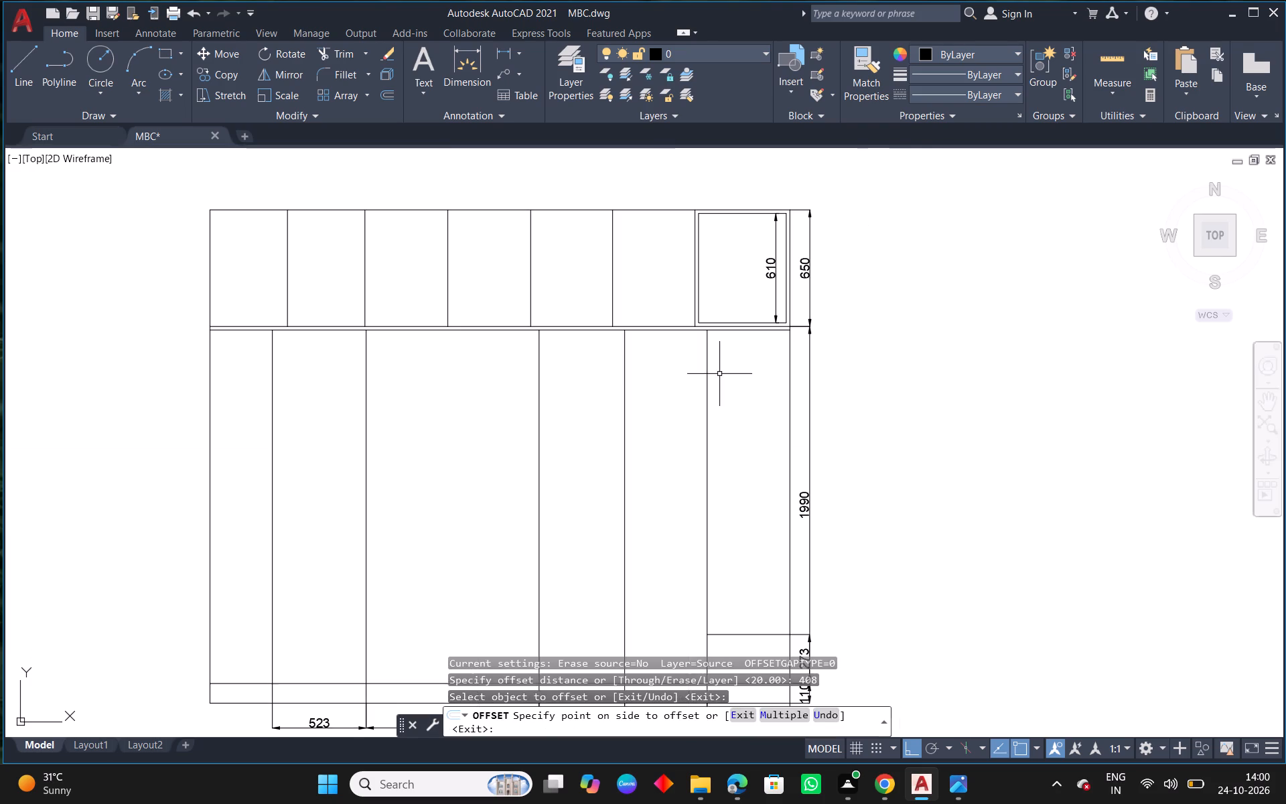
scroll(760, 385, "up", 1)
type("O")
key("space")
key("space")
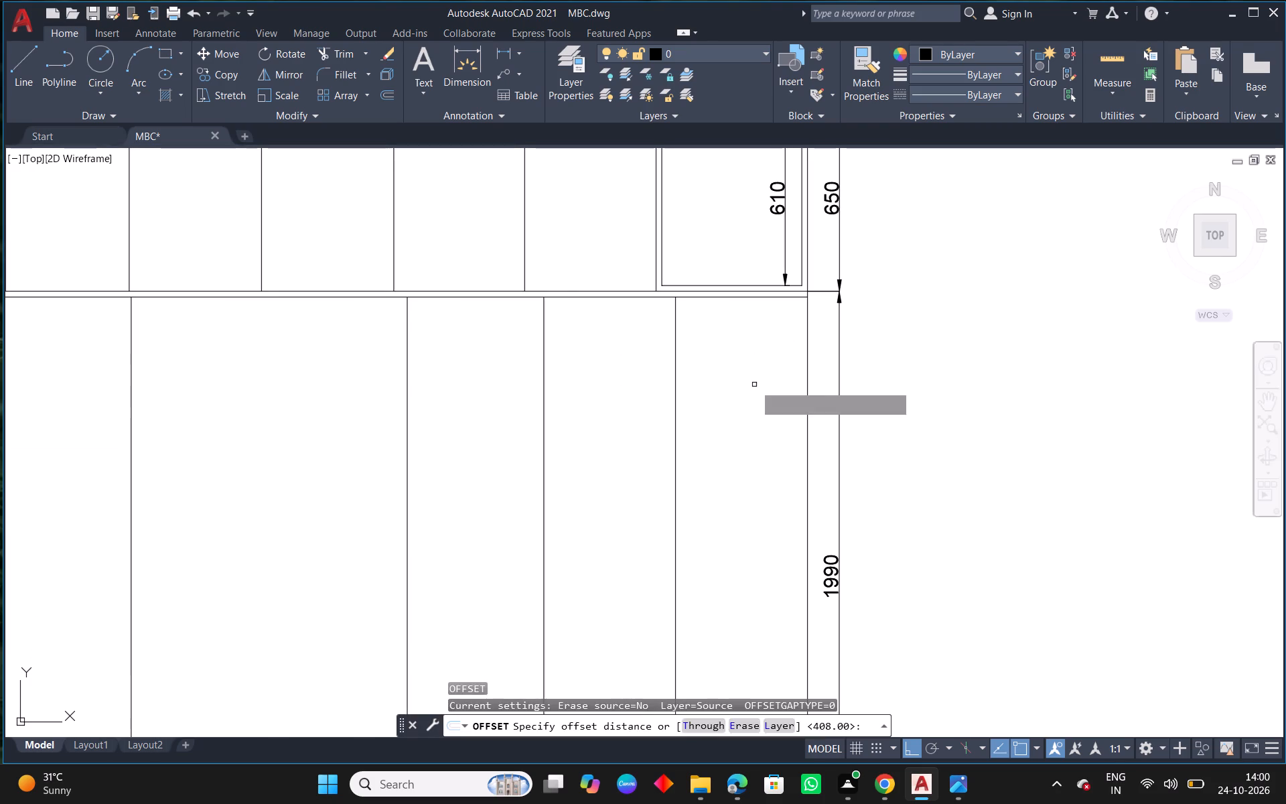
left_click(743, 297)
left_click(739, 373)
left_click(739, 373)
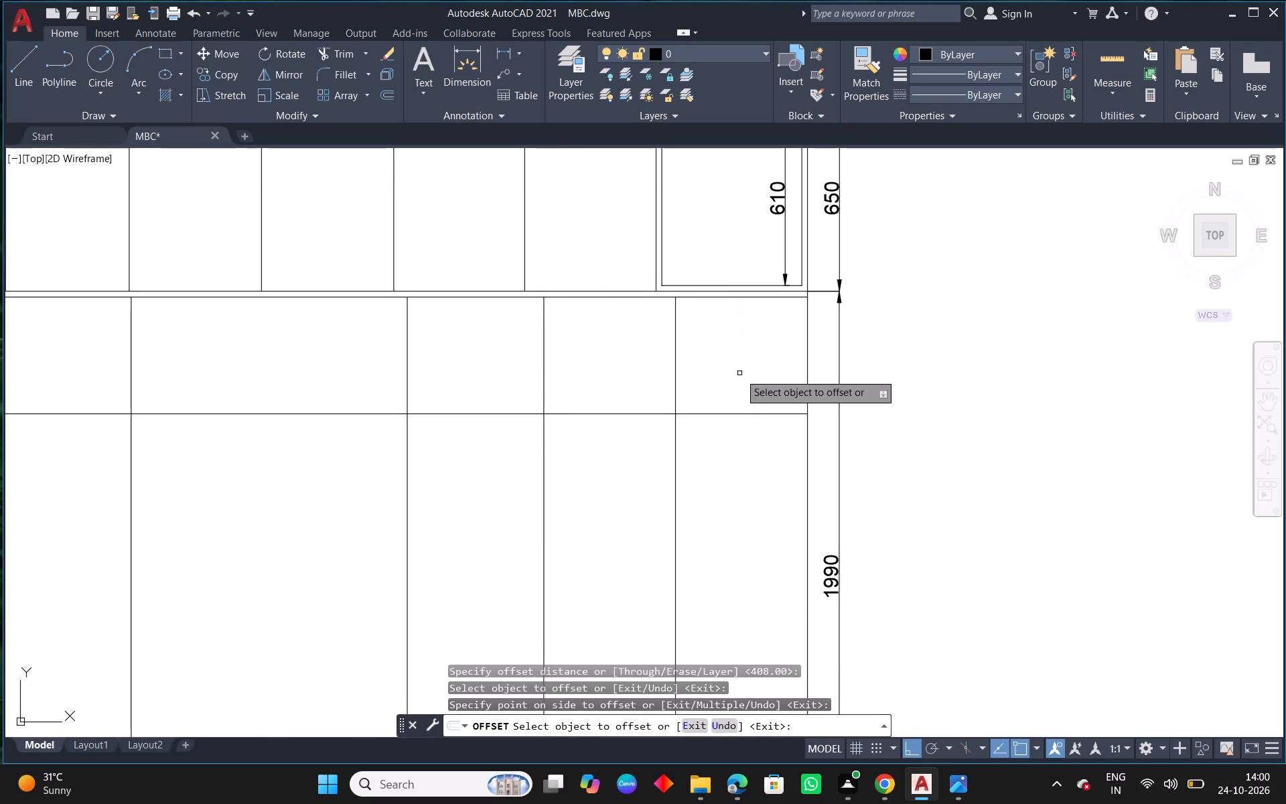
right_click(739, 373)
left_click(781, 385)
Offset the first shelf line 20 downward to give the shelf its panel thickness.
scroll(703, 384, "down", 7)
middle_click_drag(623, 537, 918, 488)
middle_click_drag(553, 382, 663, 441)
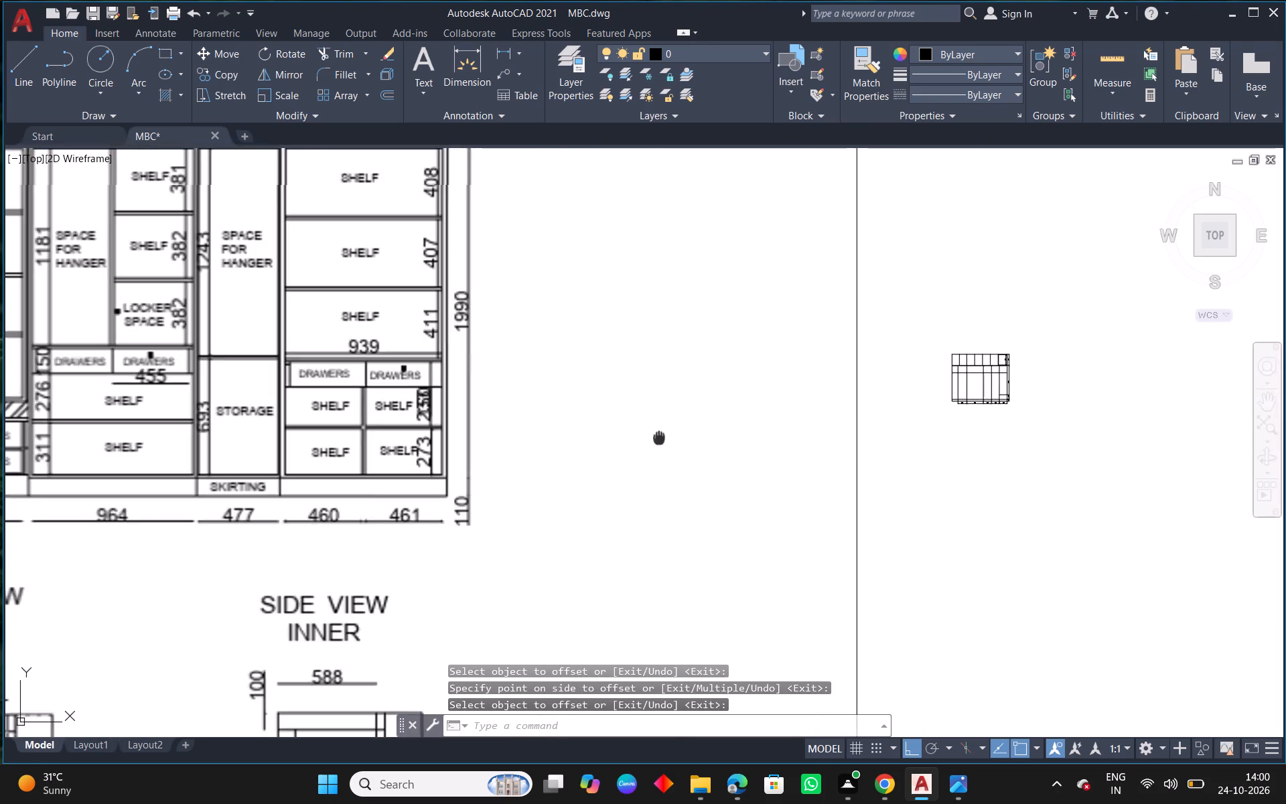
middle_click_drag(663, 441, 666, 448)
middle_click_drag(933, 446, 830, 425)
middle_click_drag(1061, 496, 871, 450)
scroll(821, 378, "up", 6)
type("O")
key("space")
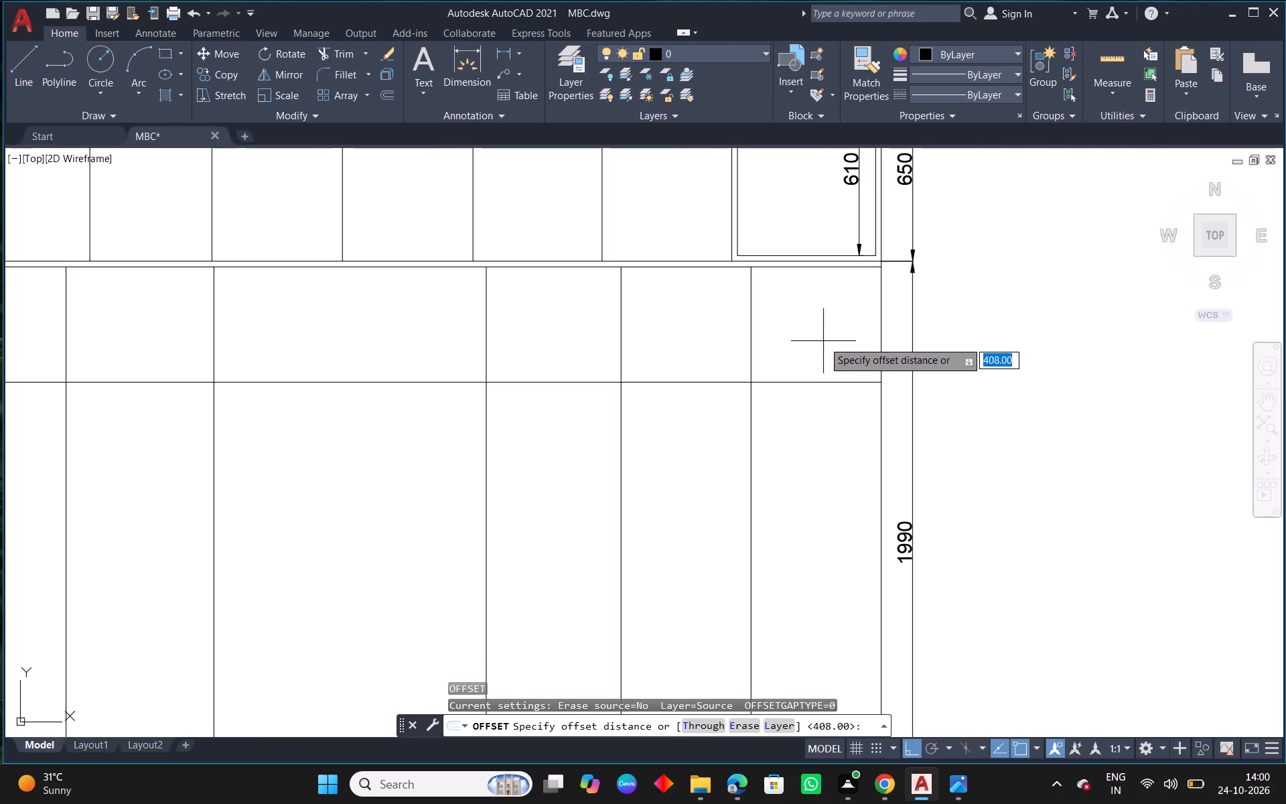
type("20")
key("Return")
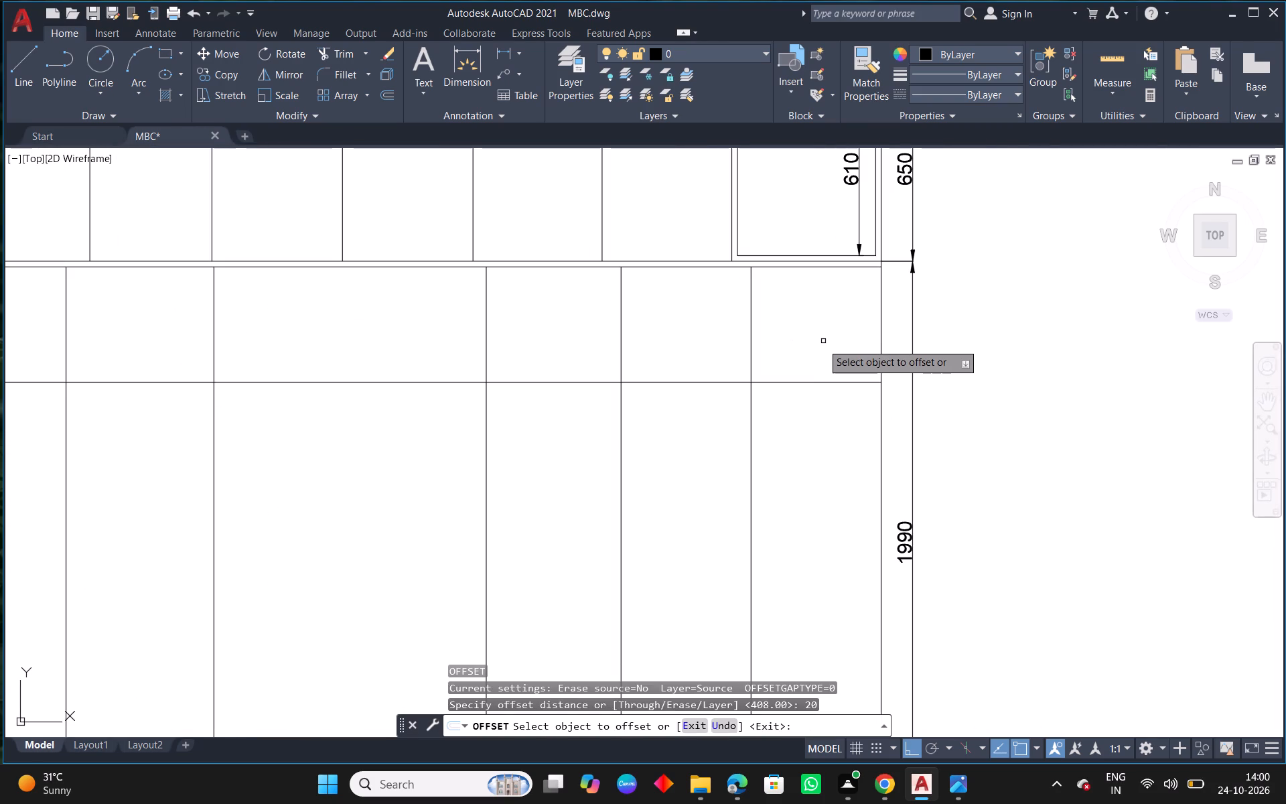
left_click(818, 383)
left_click(802, 438)
scroll(783, 400, "down", 4)
scroll(759, 378, "up", 3)
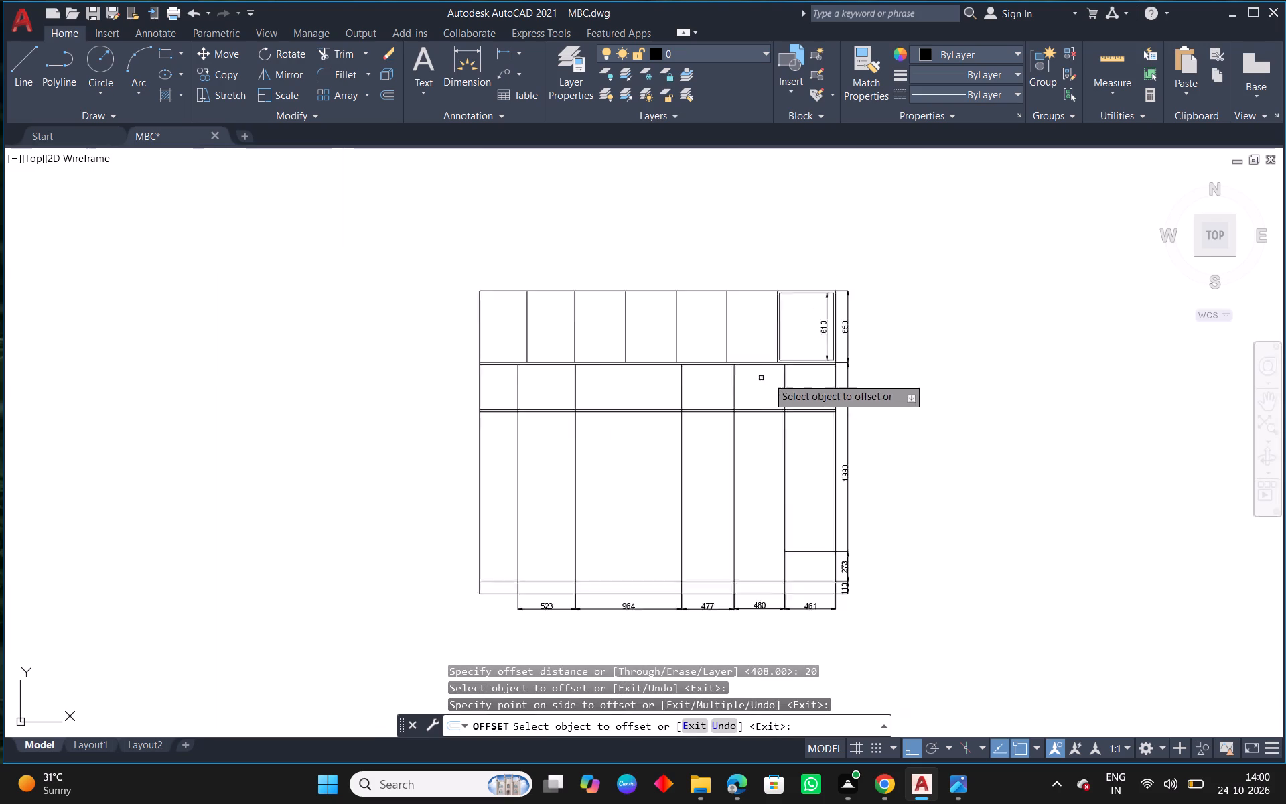
scroll(811, 395, "down", 6)
key("Escape")
Offset the first shelf's lower line 407 downward to mark the second shelf.
scroll(860, 462, "up", 1)
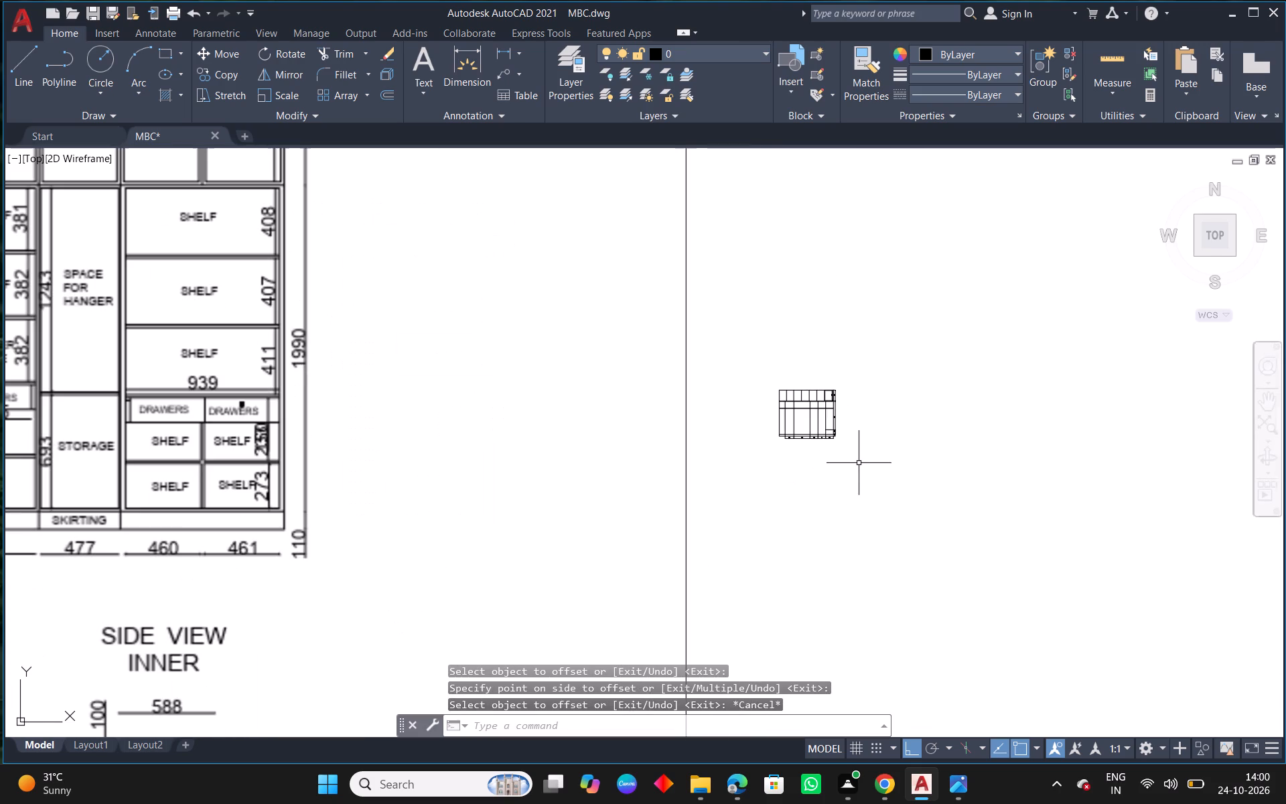
scroll(836, 407, "up", 4)
type("O 405")
key("BackSpace")
type("7")
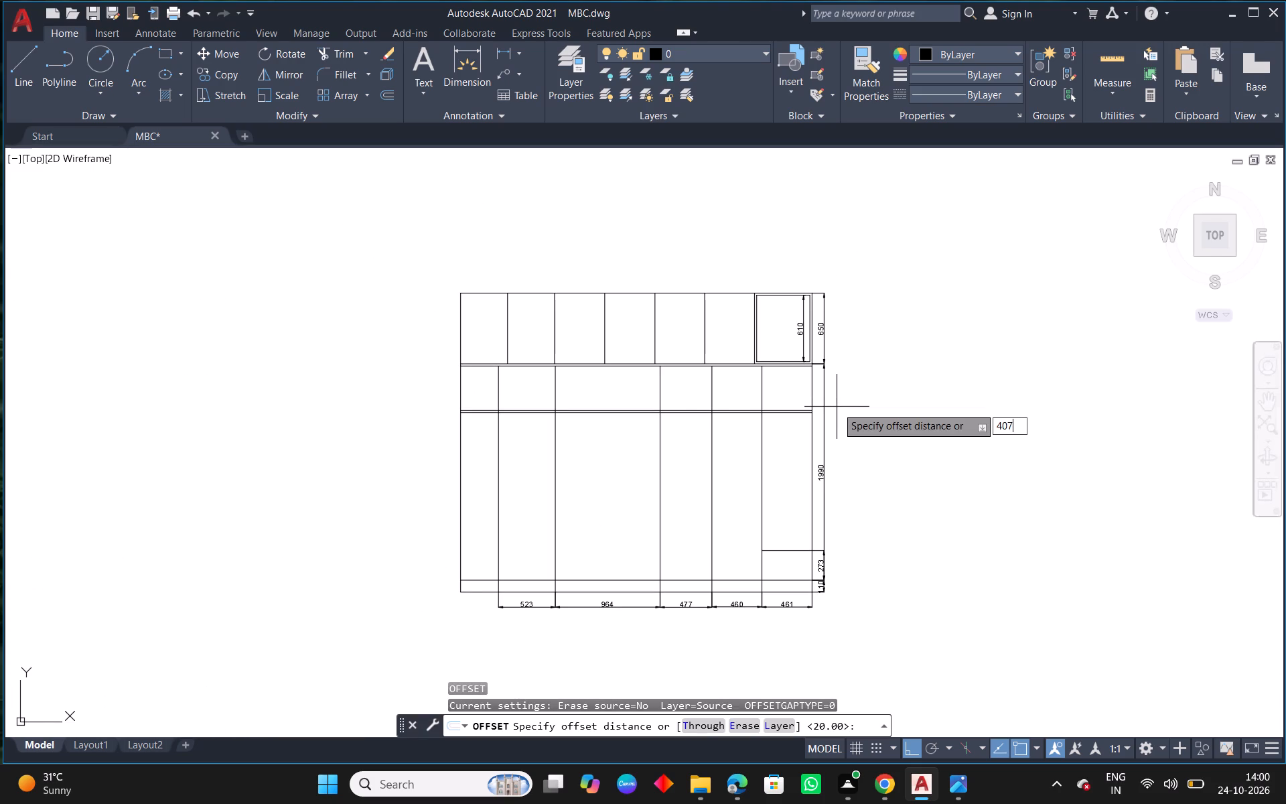
key("space")
scroll(837, 407, "up", 2)
left_click_drag(722, 419, 721, 435)
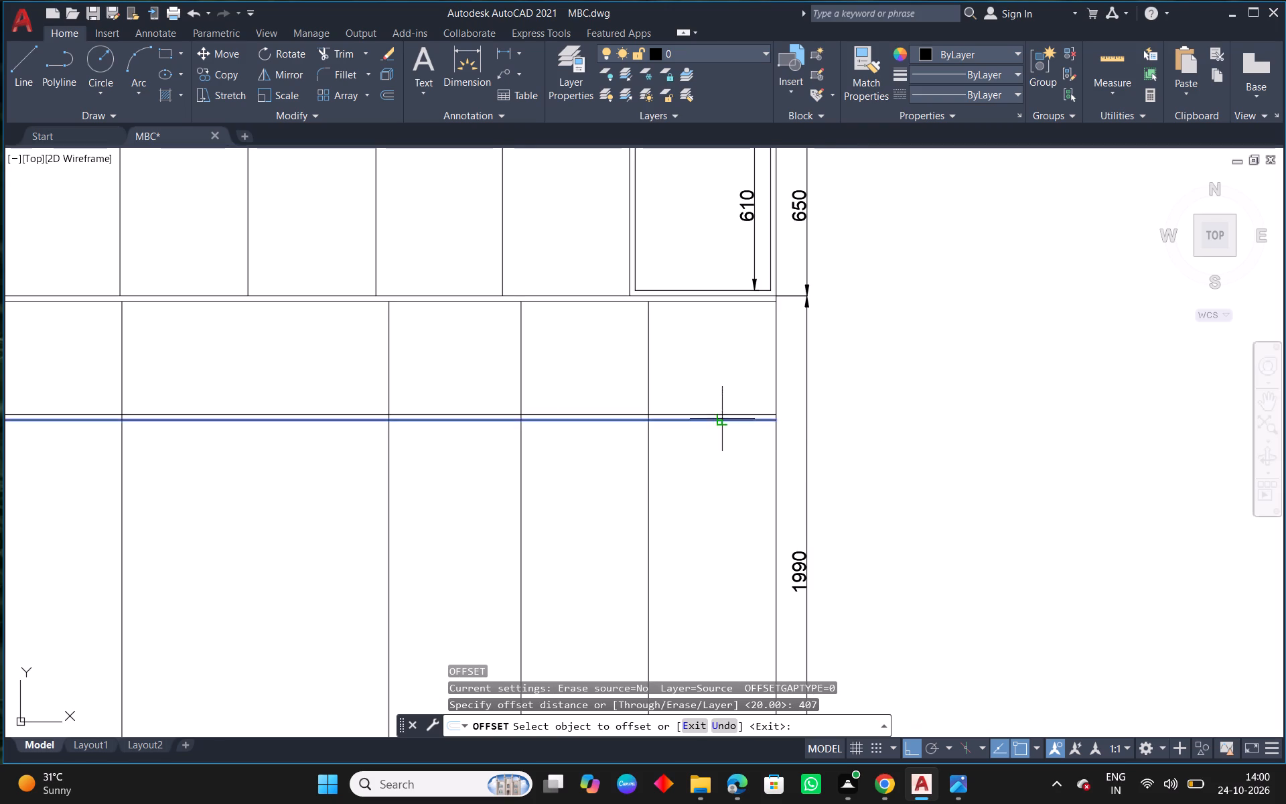
left_click_drag(721, 435, 721, 429)
left_click(707, 507)
key("Escape")
Trim the three shelf lines out of the 460 bay and erase their leftover segments across the other bays, keeping only those in the 461 bay.
scroll(663, 457, "down", 6)
middle_click_drag(545, 547, 1079, 507)
scroll(1079, 507, "down", 3)
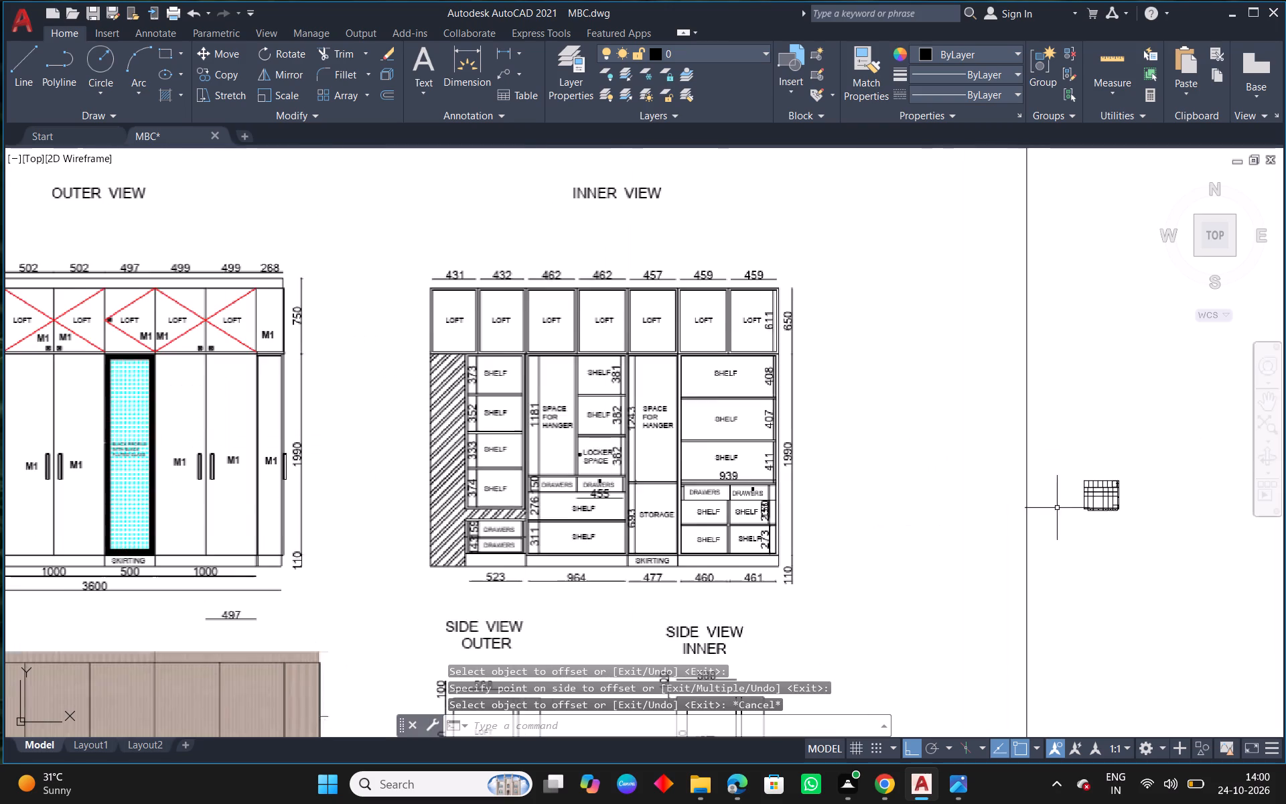
middle_click_drag(1034, 518, 745, 465)
scroll(837, 444, "up", 5)
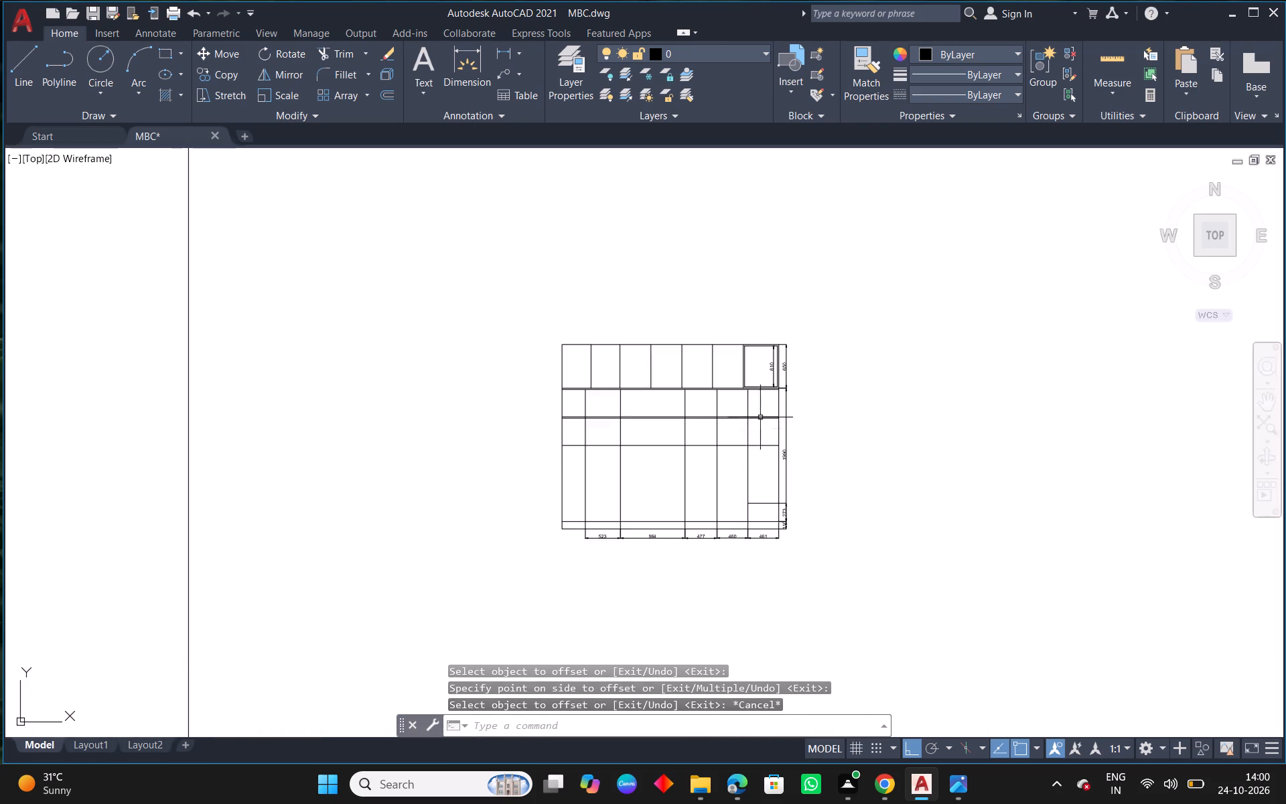
scroll(724, 404, "up", 2)
type("TR")
key("space")
key("space")
left_click_drag(750, 431, 747, 571)
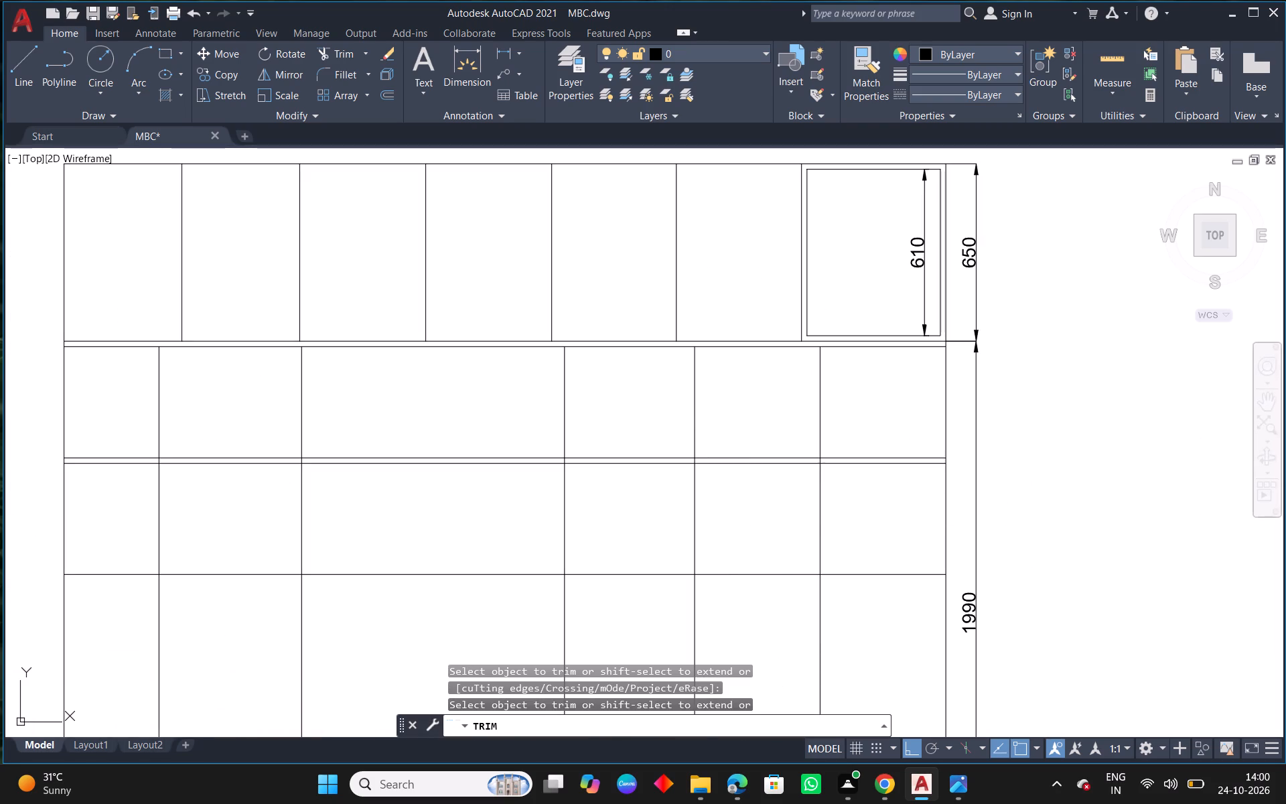
left_click_drag(747, 571, 746, 630)
key("Escape")
left_click_drag(636, 421, 633, 443)
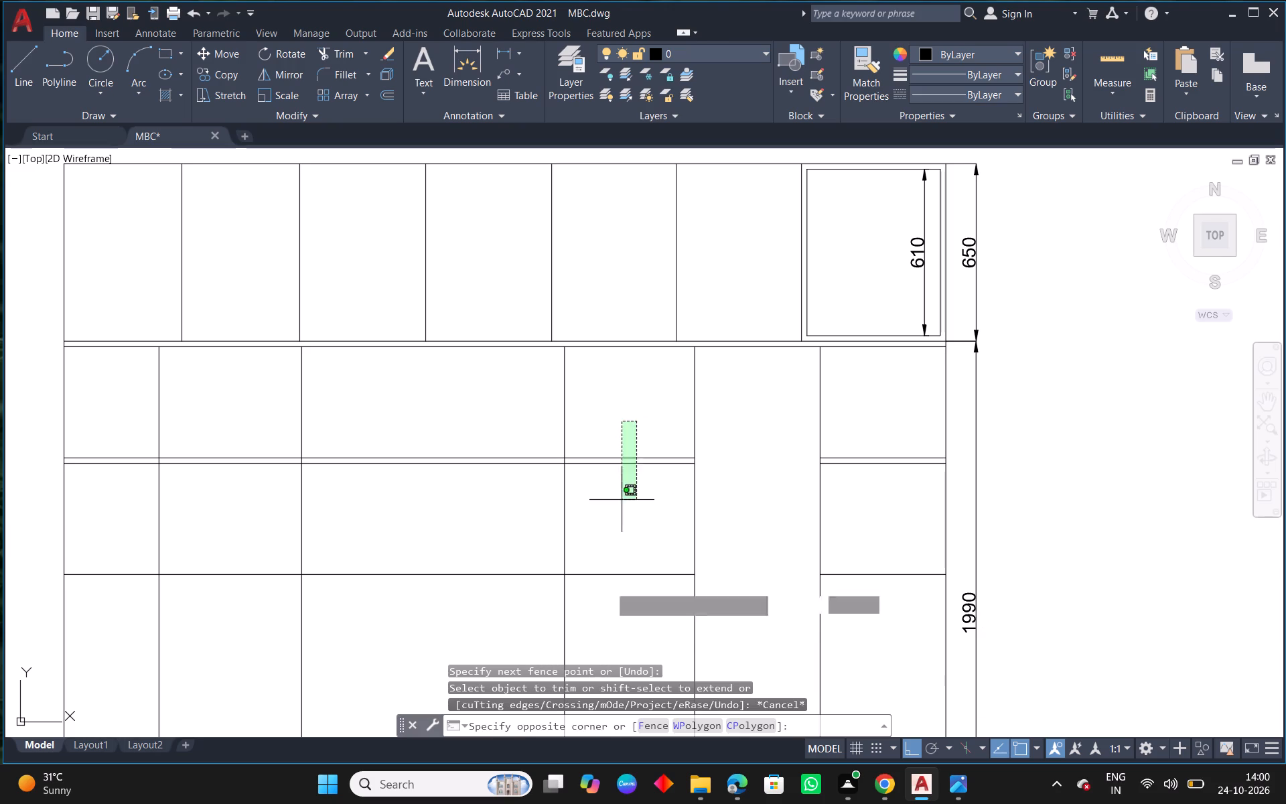
left_click(608, 613)
key("Delete")
Examine the reference inner view for the width and layout of the shelf compartment below the last two lofts.
scroll(741, 402, "down", 9)
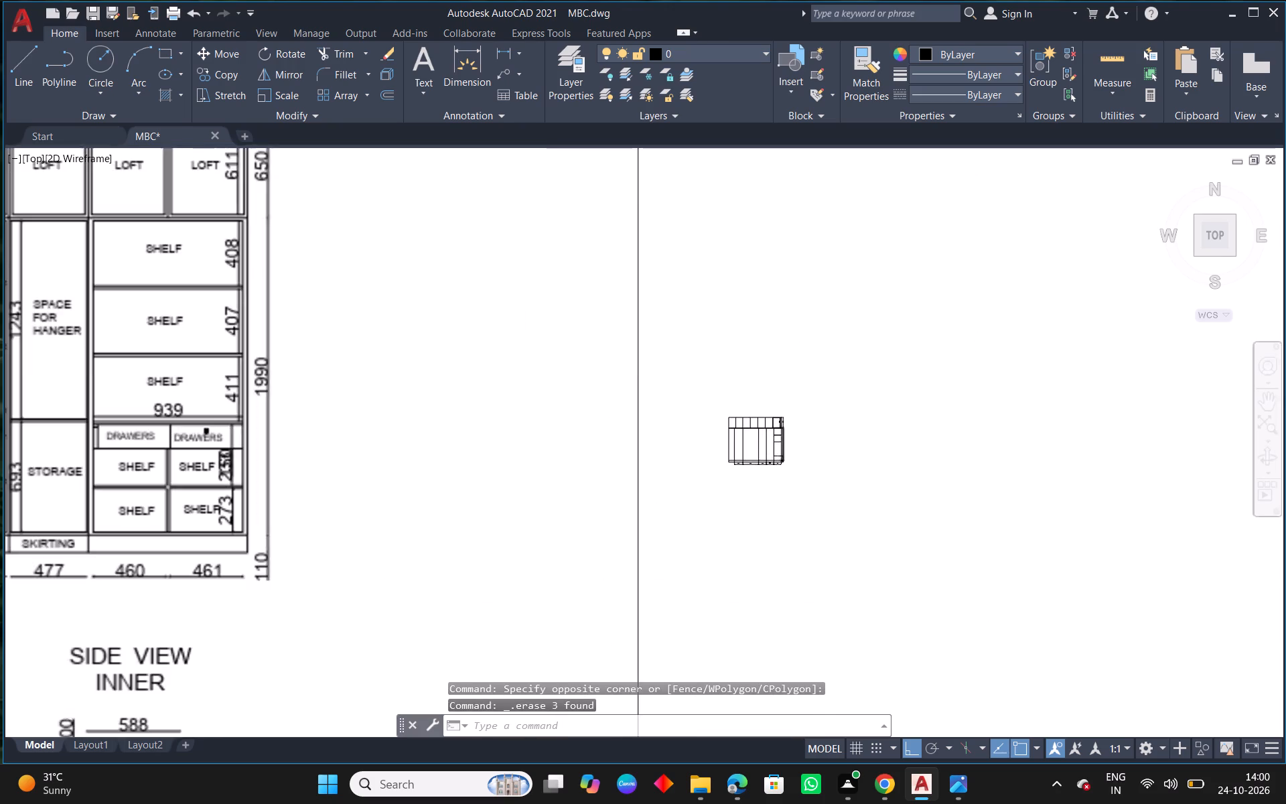
scroll(640, 482, "up", 3)
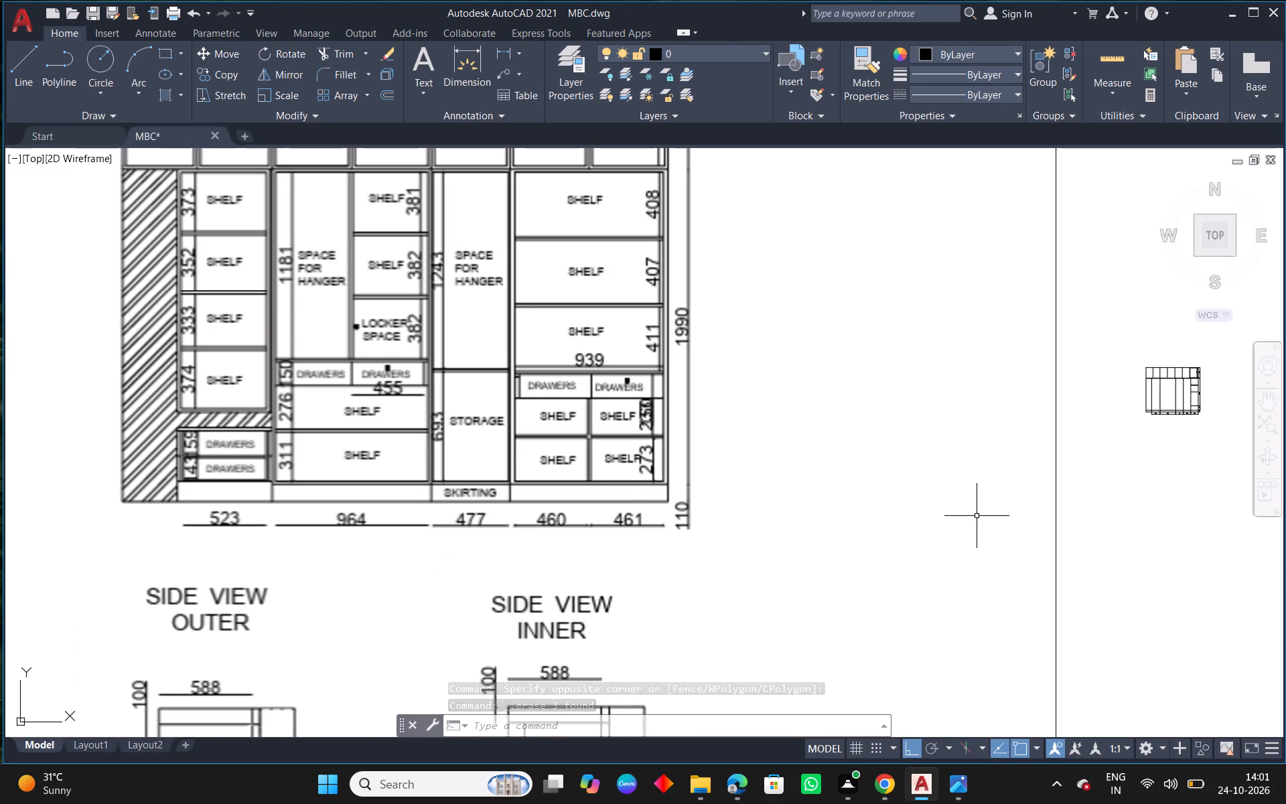
middle_click_drag(976, 516, 851, 601)
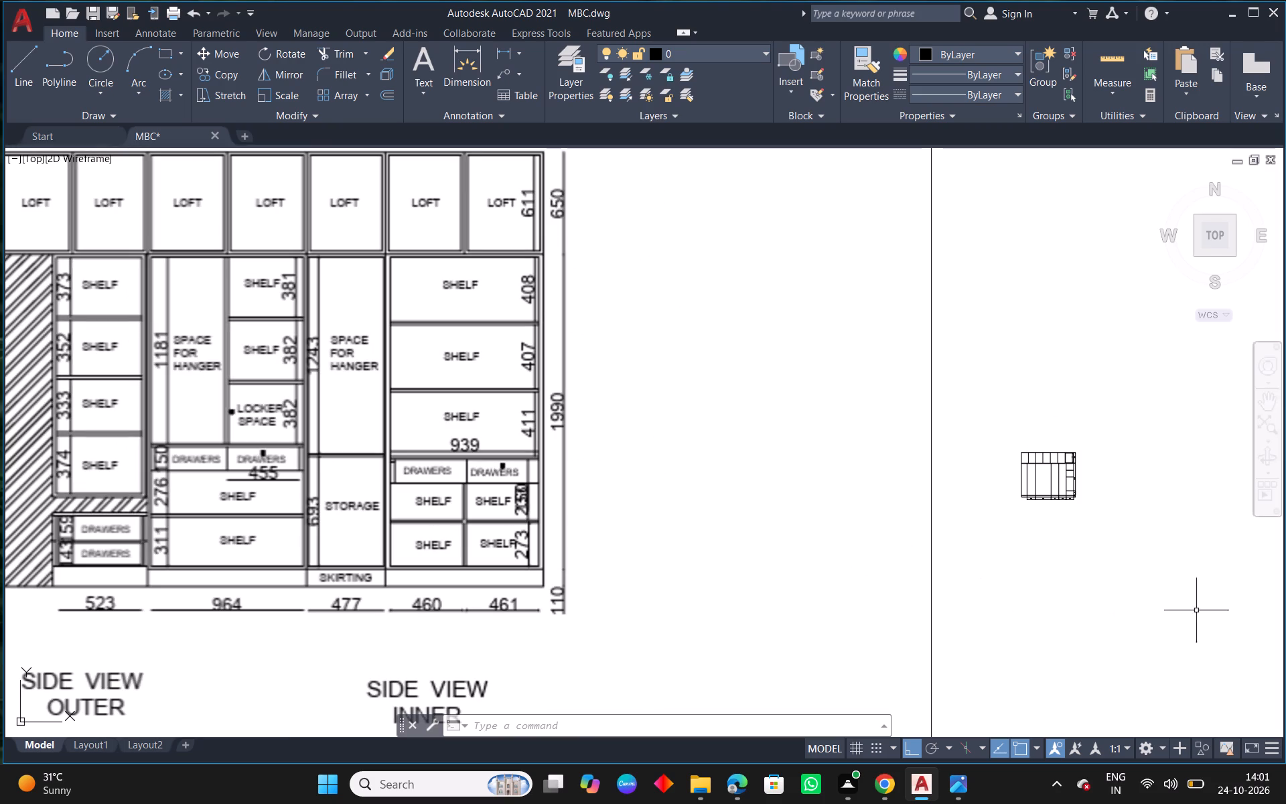
middle_click_drag(1116, 540, 747, 499)
scroll(699, 444, "up", 4)
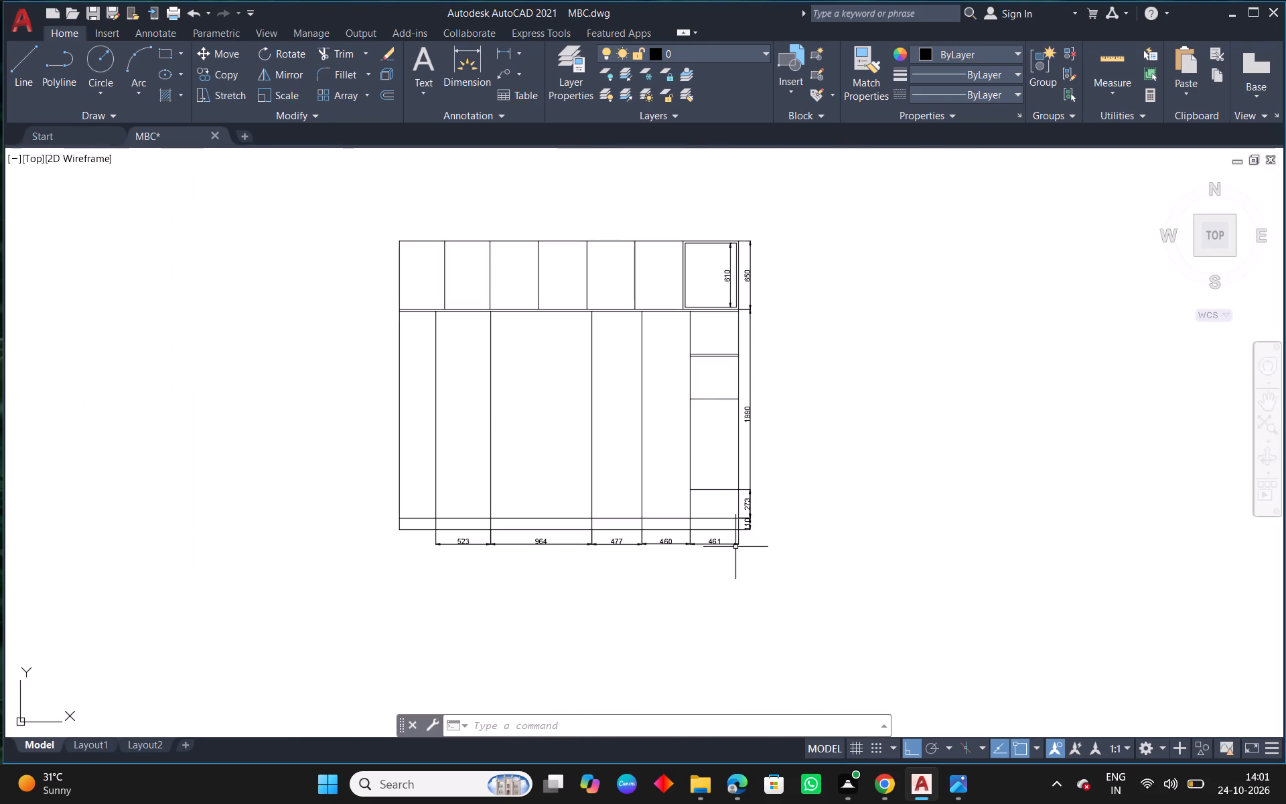
scroll(735, 568, "down", 3)
middle_click_drag(639, 627, 1173, 509)
scroll(1173, 509, "down", 2)
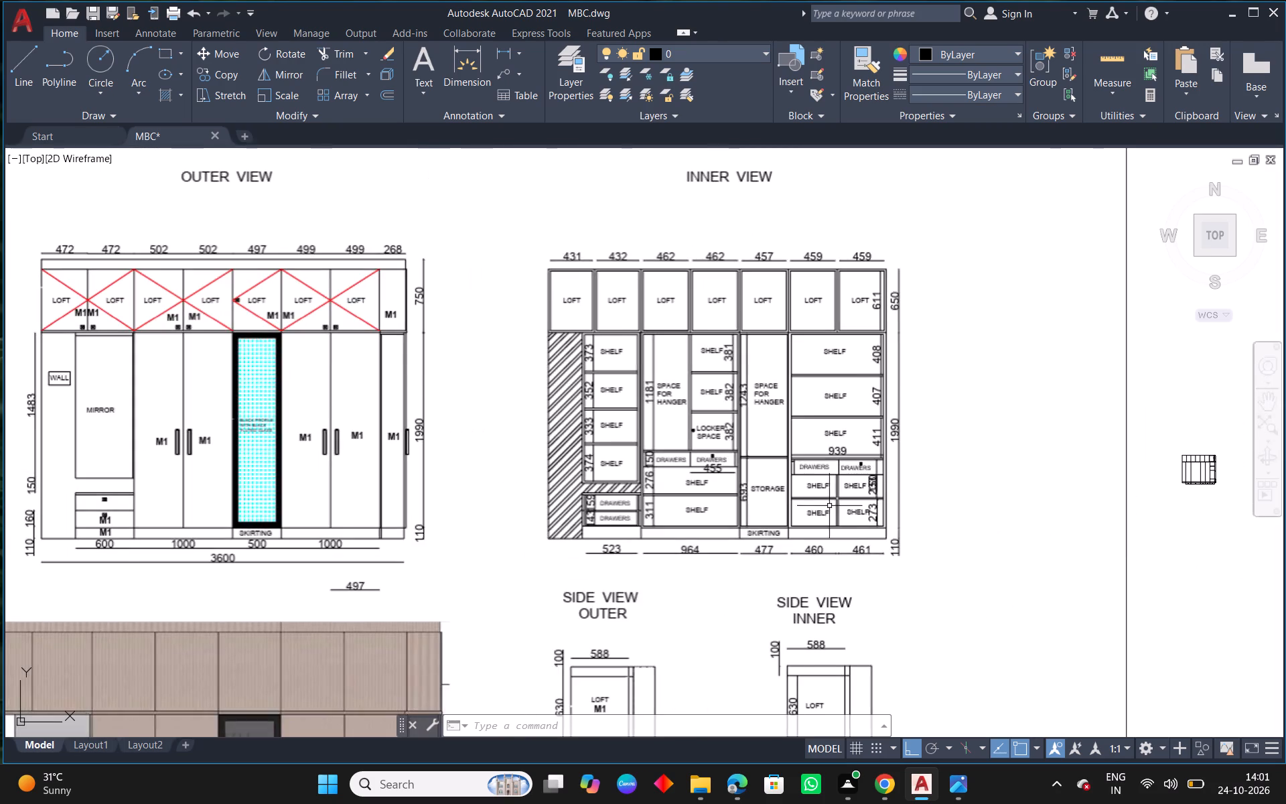
scroll(891, 503, "up", 1)
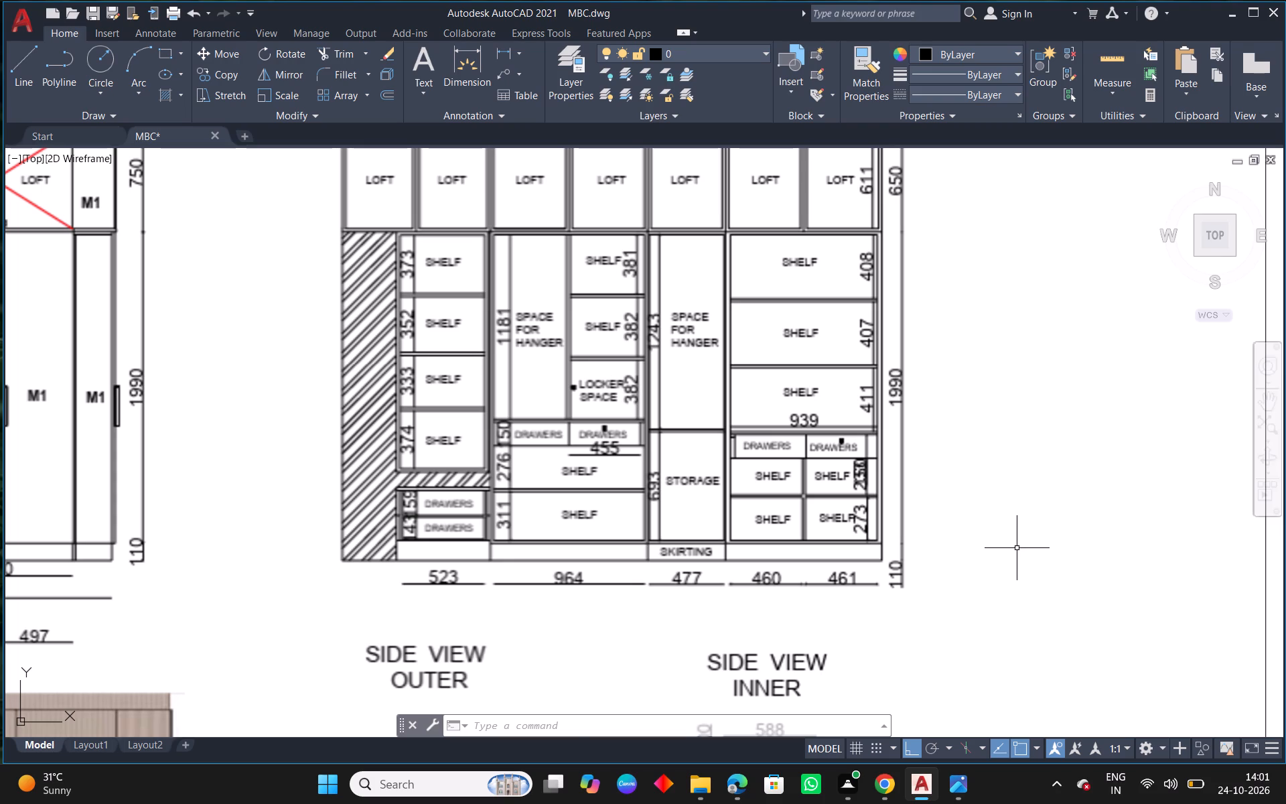
scroll(843, 474, "down", 4)
middle_click_drag(1108, 482, 567, 430)
scroll(565, 431, "down", 2)
middle_click_drag(848, 424, 753, 385)
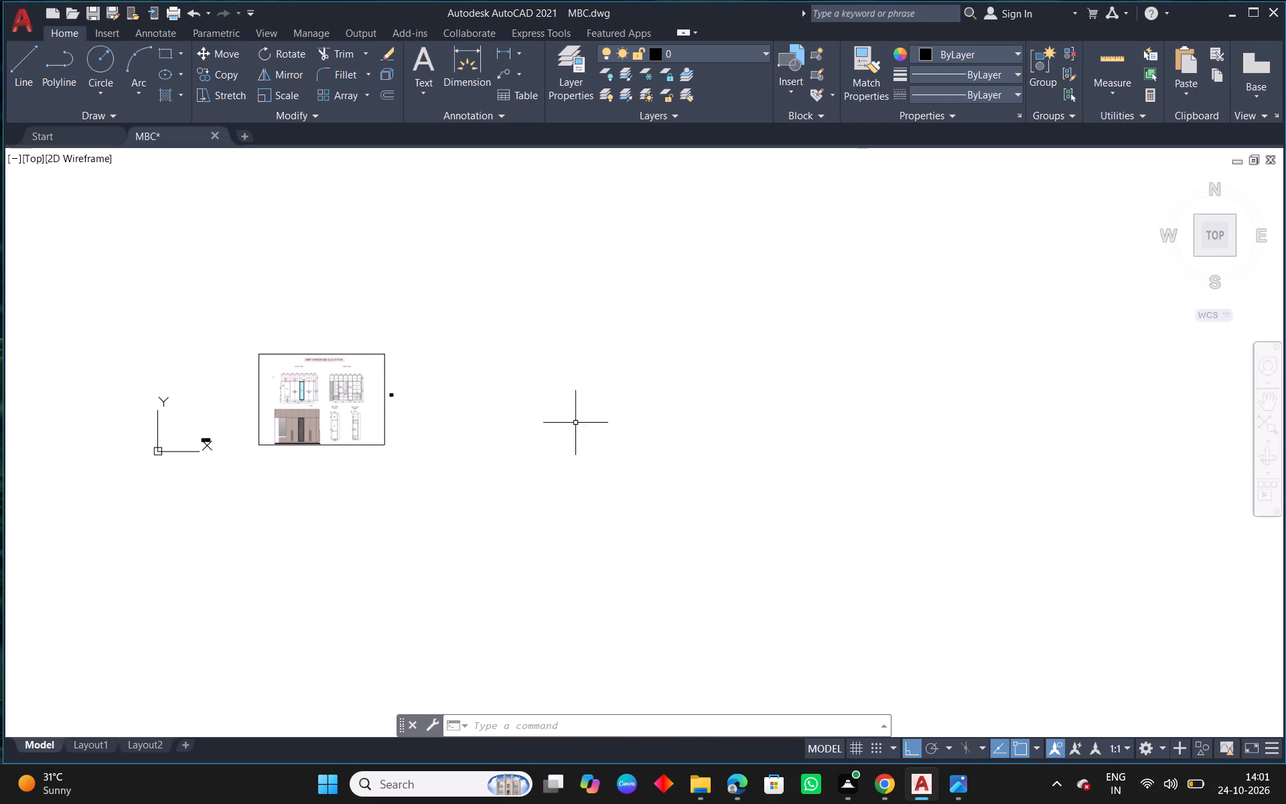
scroll(367, 395, "up", 3)
scroll(455, 424, "up", 3)
middle_click_drag(484, 385, 880, 419)
scroll(893, 419, "down", 1)
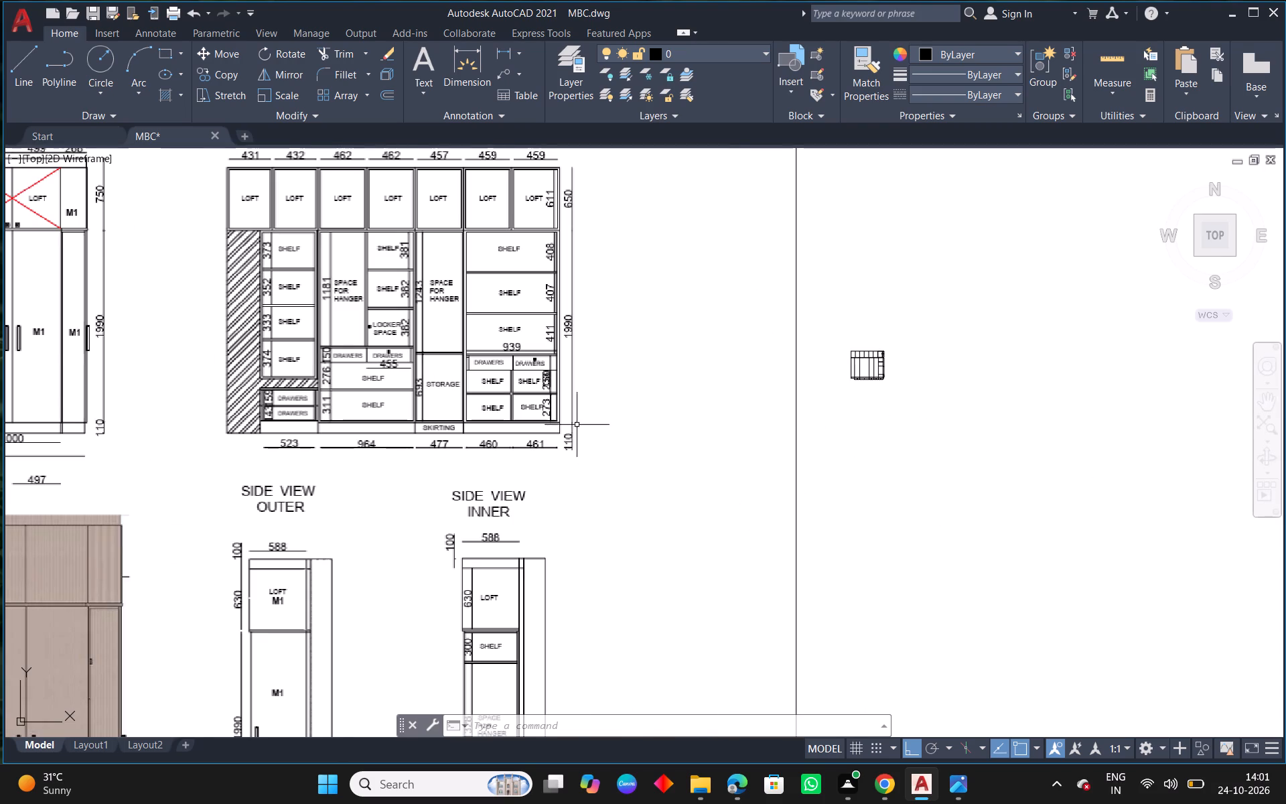
scroll(956, 368, "up", 3)
scroll(731, 385, "up", 3)
middle_click_drag(835, 320, 705, 417)
key("Escape")
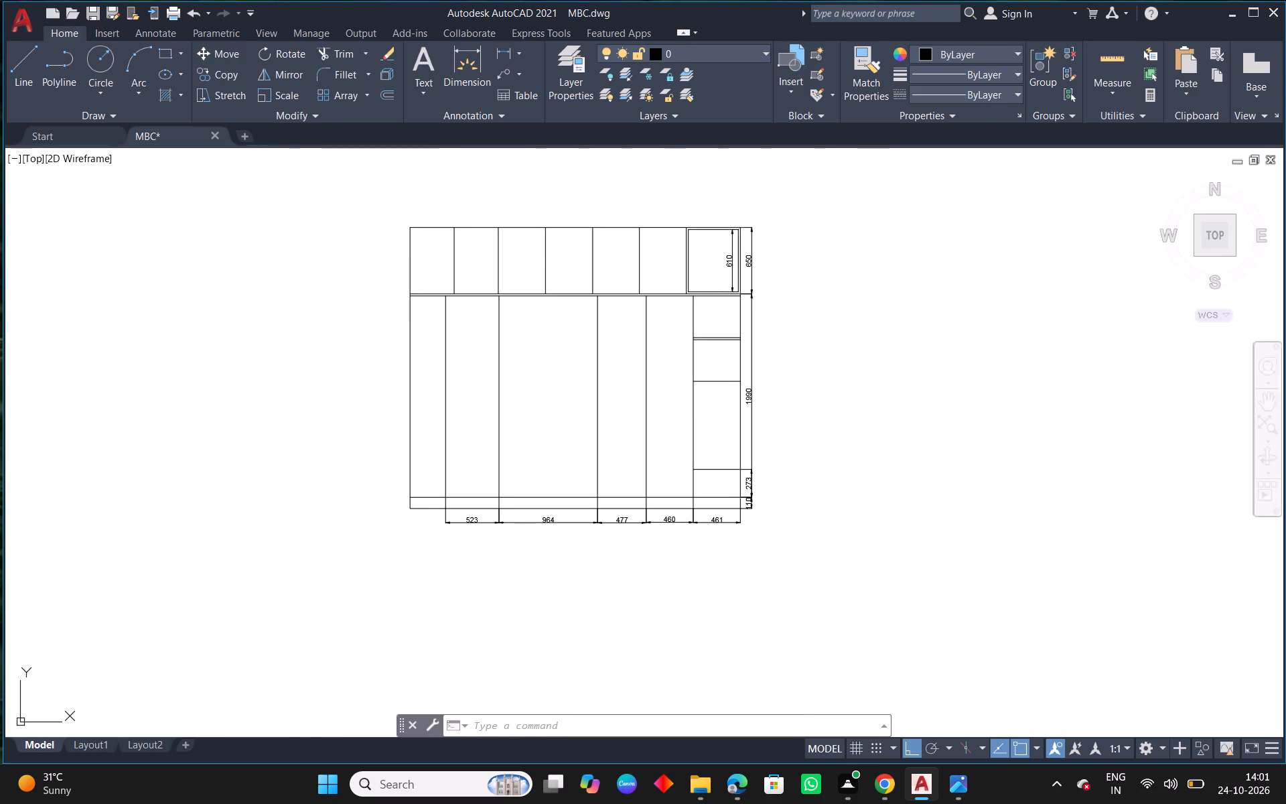
Offset the wardrobe's inner vertical line beside the 1990 dimension 939 inward to mark the shelf compartment's far side.
type("O 939")
key("space")
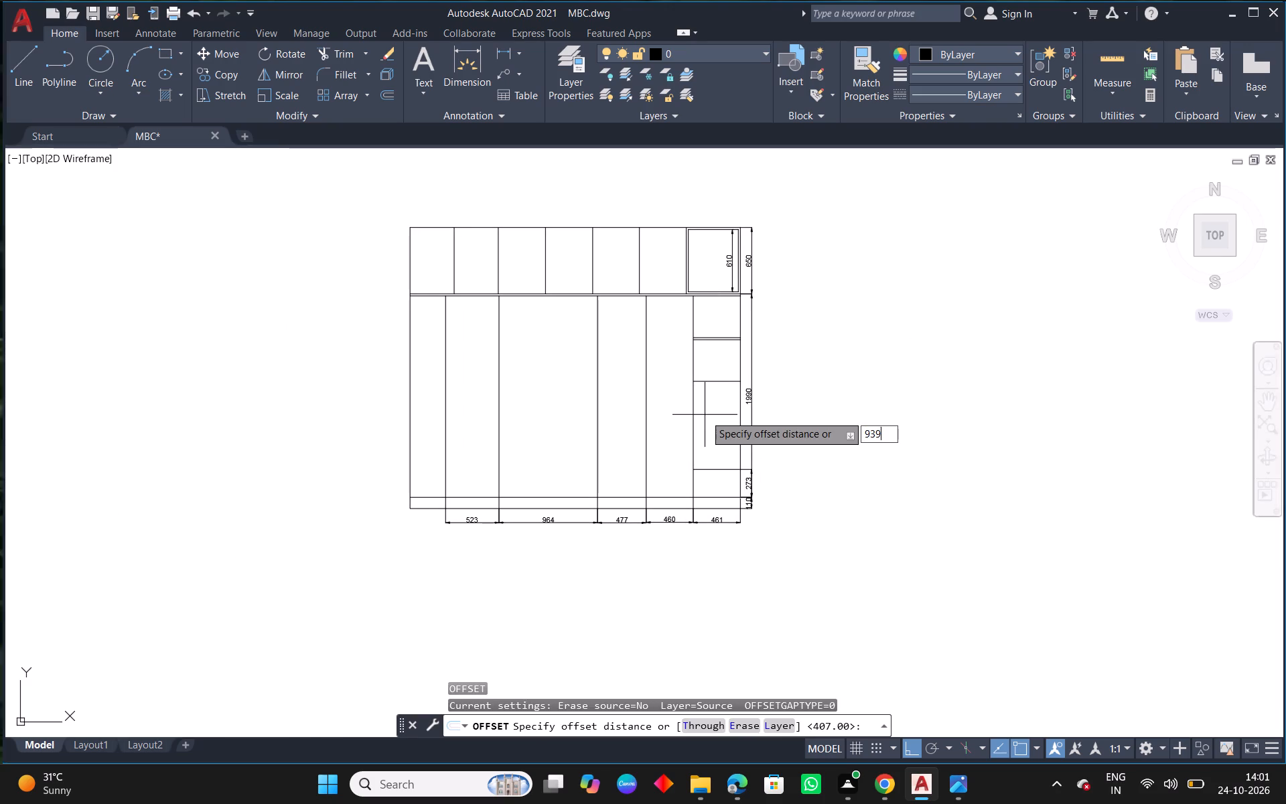
scroll(750, 424, "up", 2)
left_click(725, 428)
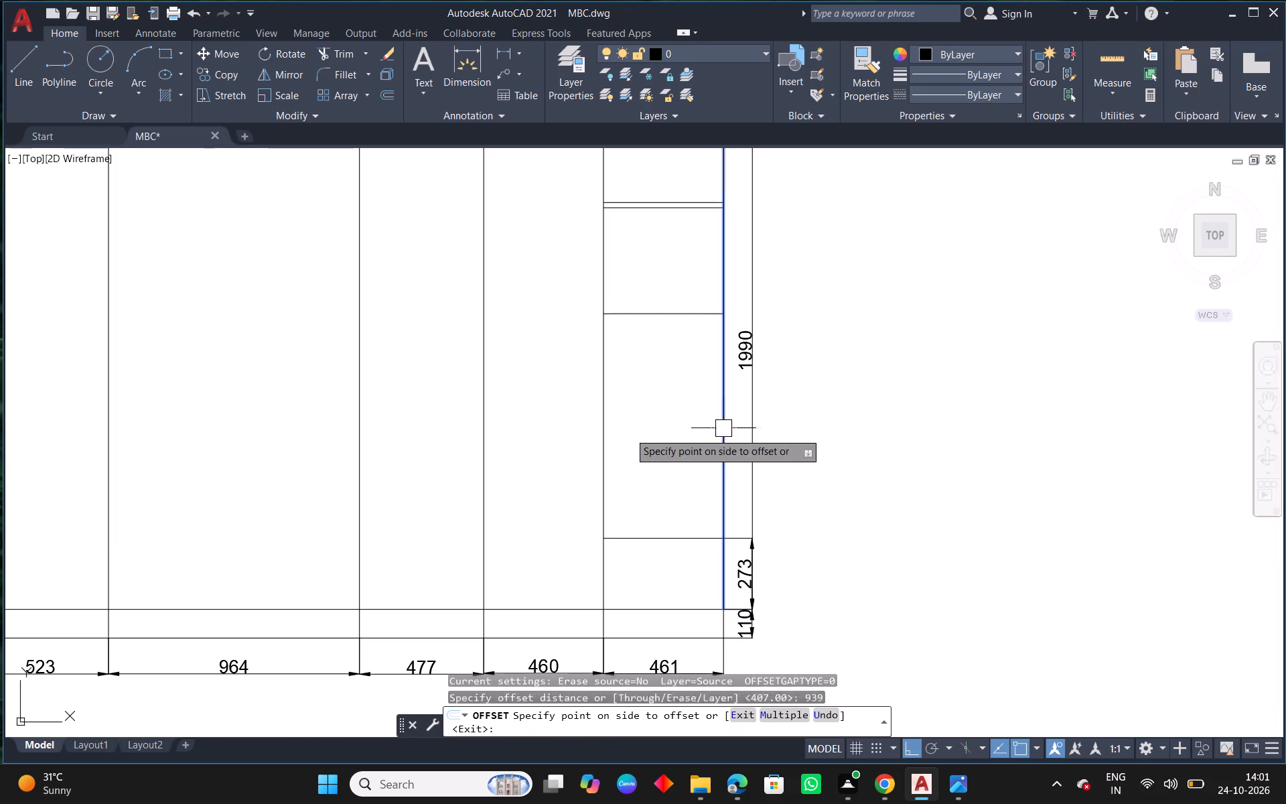
left_click(599, 436)
key("Escape")
Erase the vertical divider between the 460 and 461 bays.
middle_click_drag(505, 515, 660, 434)
scroll(664, 427, "down", 1)
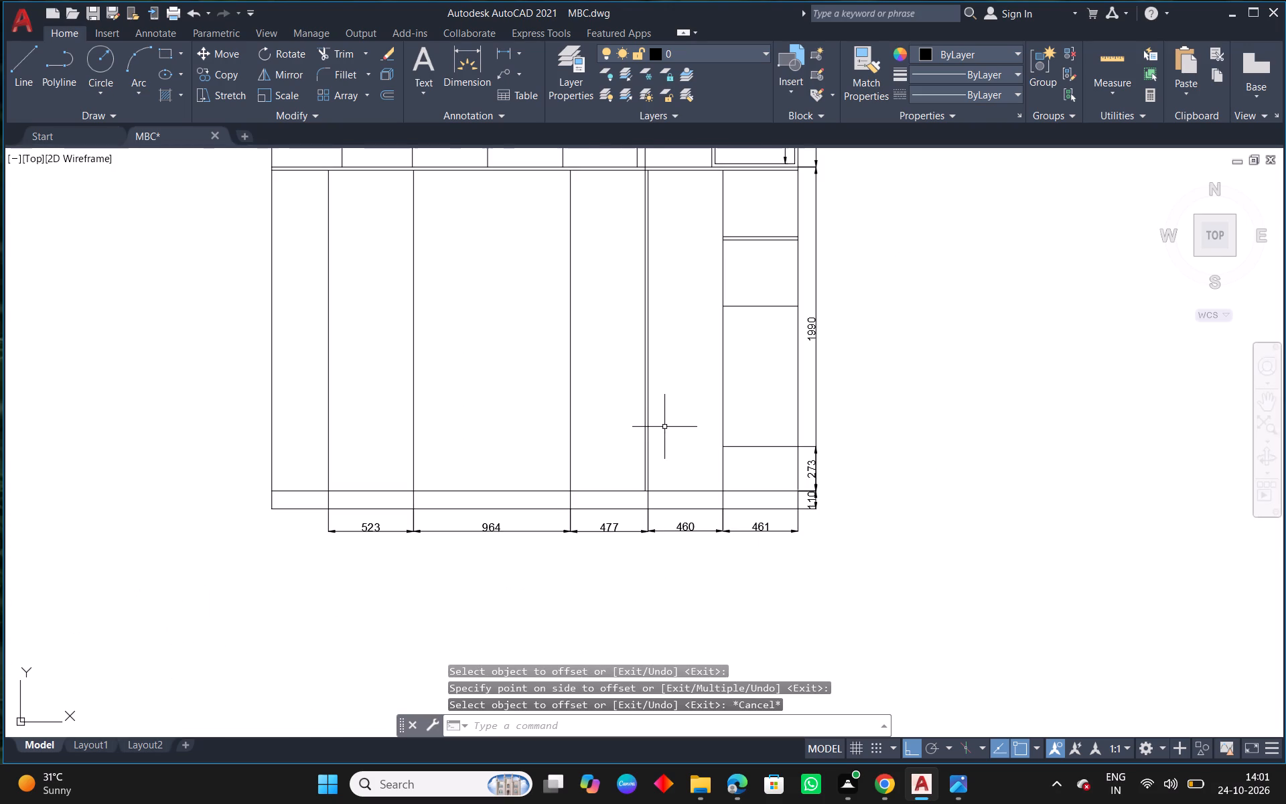
middle_click_drag(646, 383, 602, 445)
scroll(685, 265, "up", 1)
left_click_drag(690, 266, 679, 269)
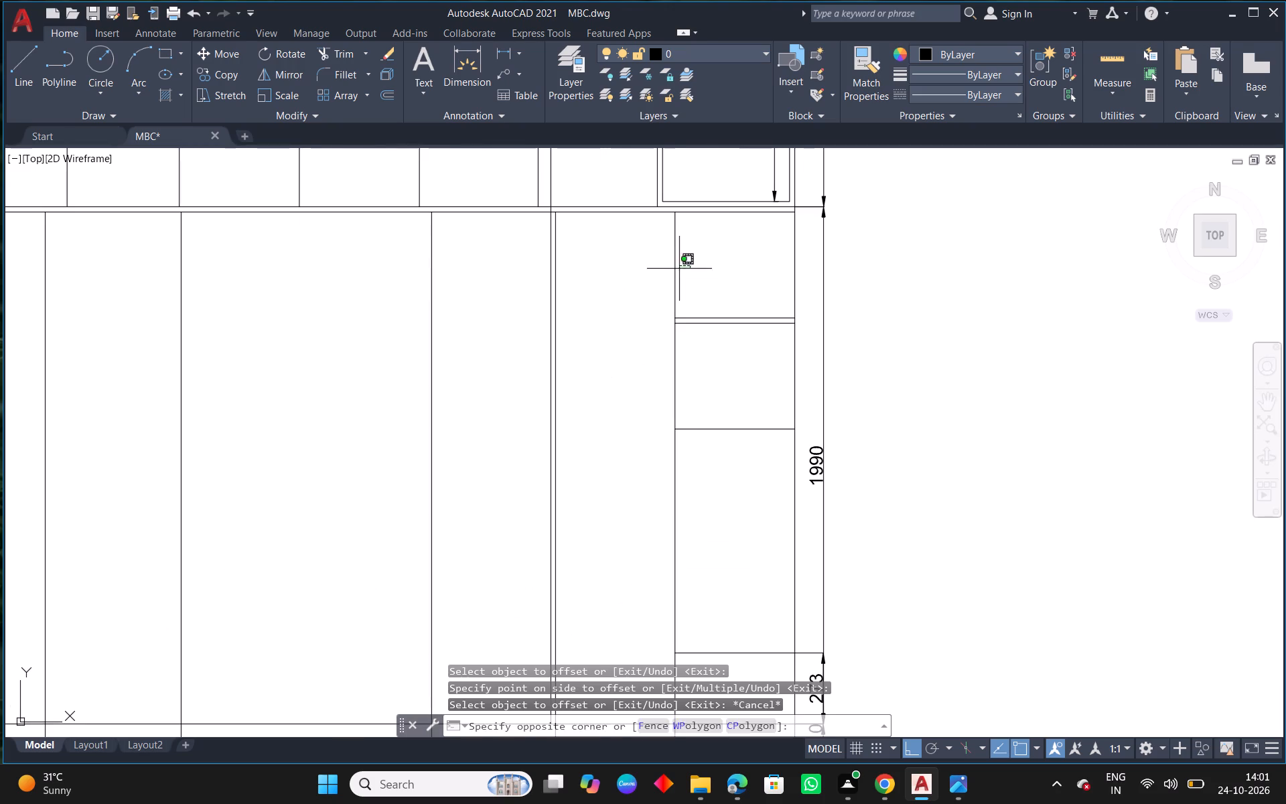
left_click(631, 274)
key("Delete")
key("Escape")
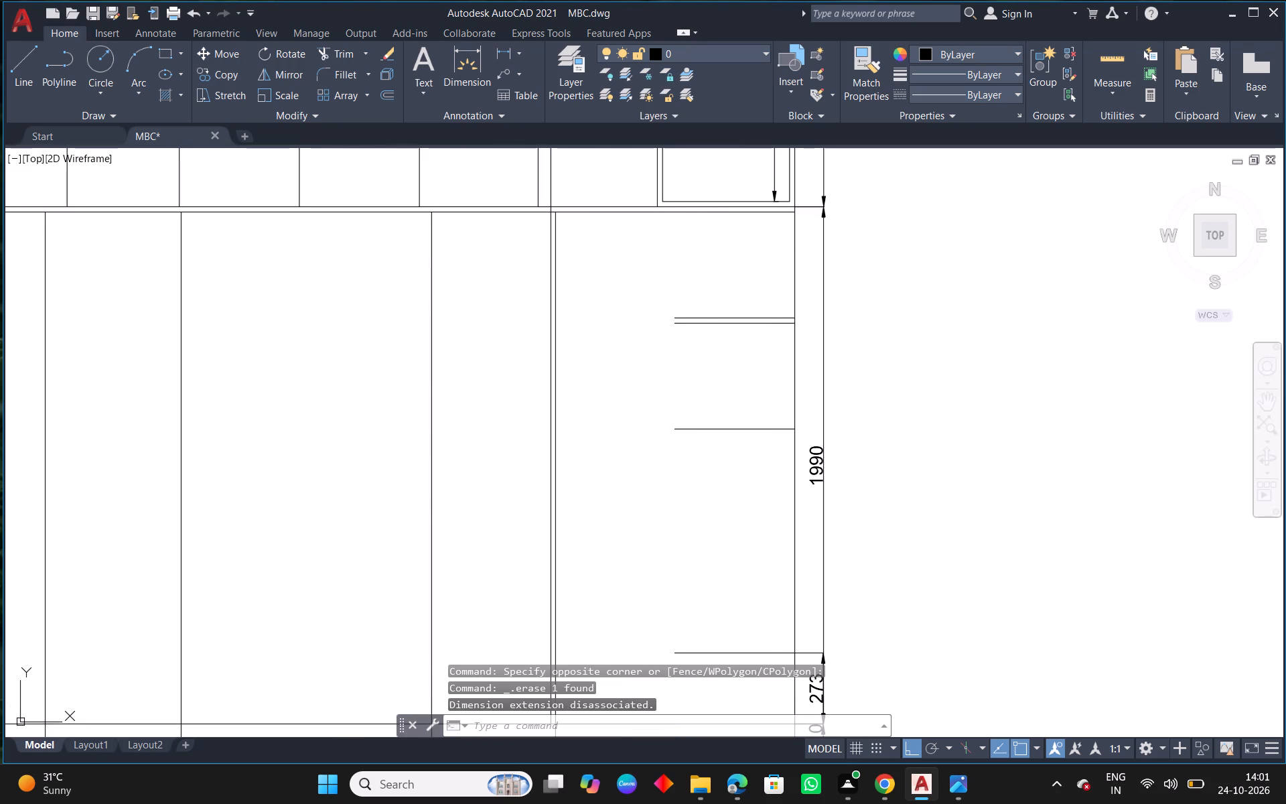
Extend the three upper shelf lines across the 460 bay to the 939 offset line.
type("EX")
key("space")
left_click_drag(698, 290, 678, 466)
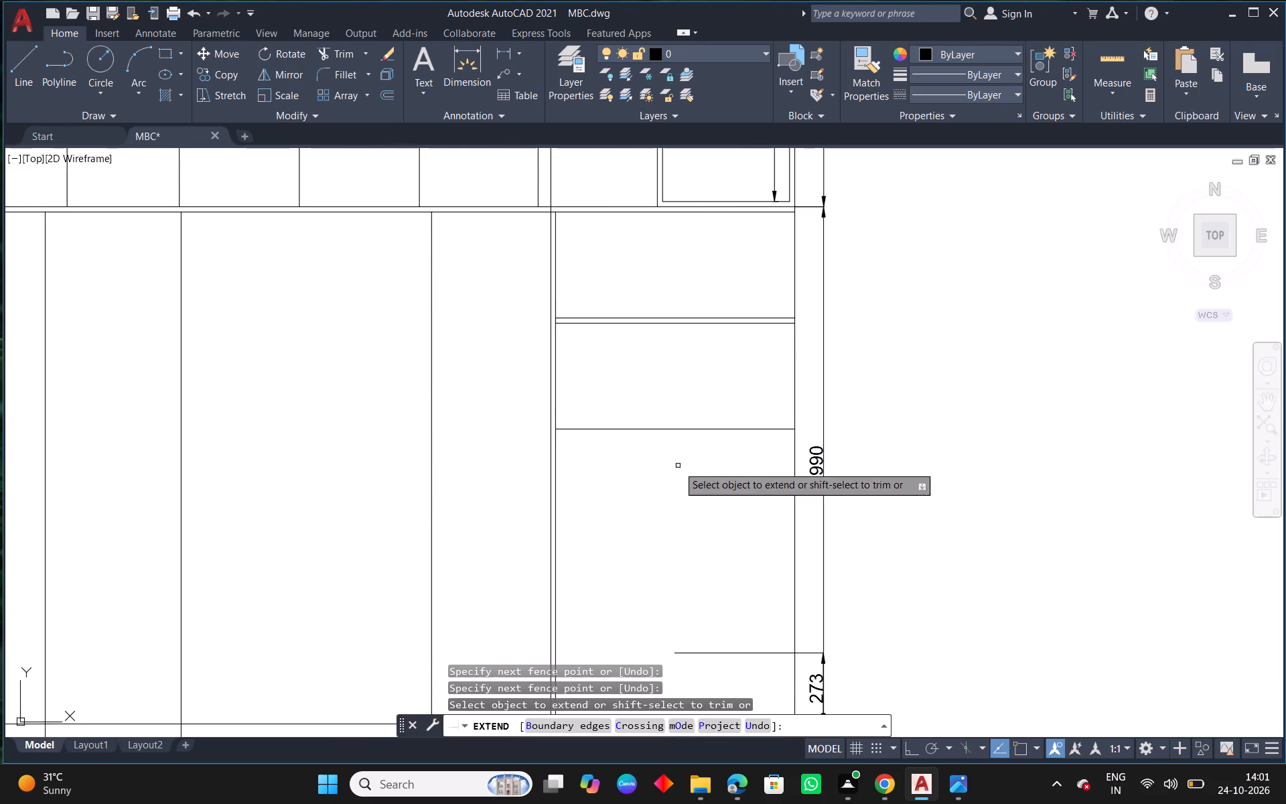
key("Escape")
Offset the second shelf line 20 downward to give the shelf its panel thickness.
type("O")
key("space")
type("20")
key("Return")
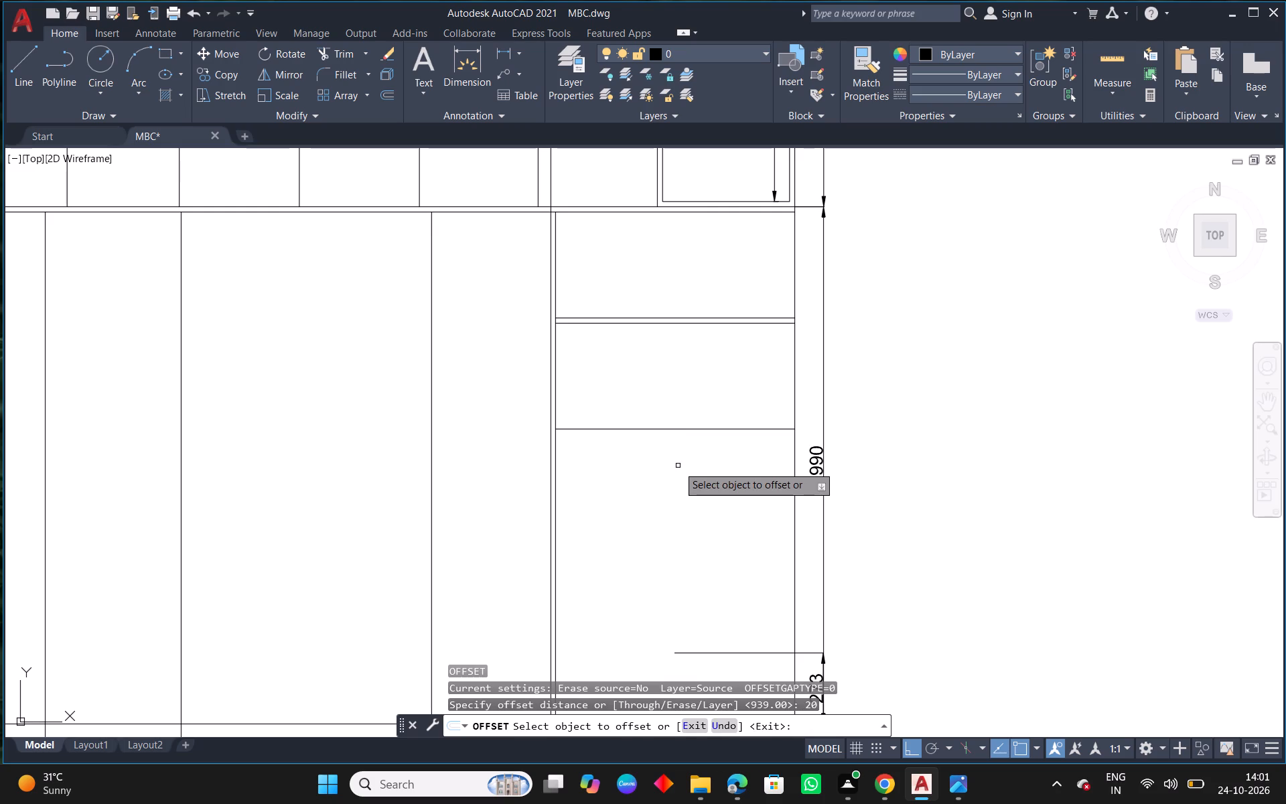
left_click_drag(695, 427, 695, 433)
left_click(685, 476)
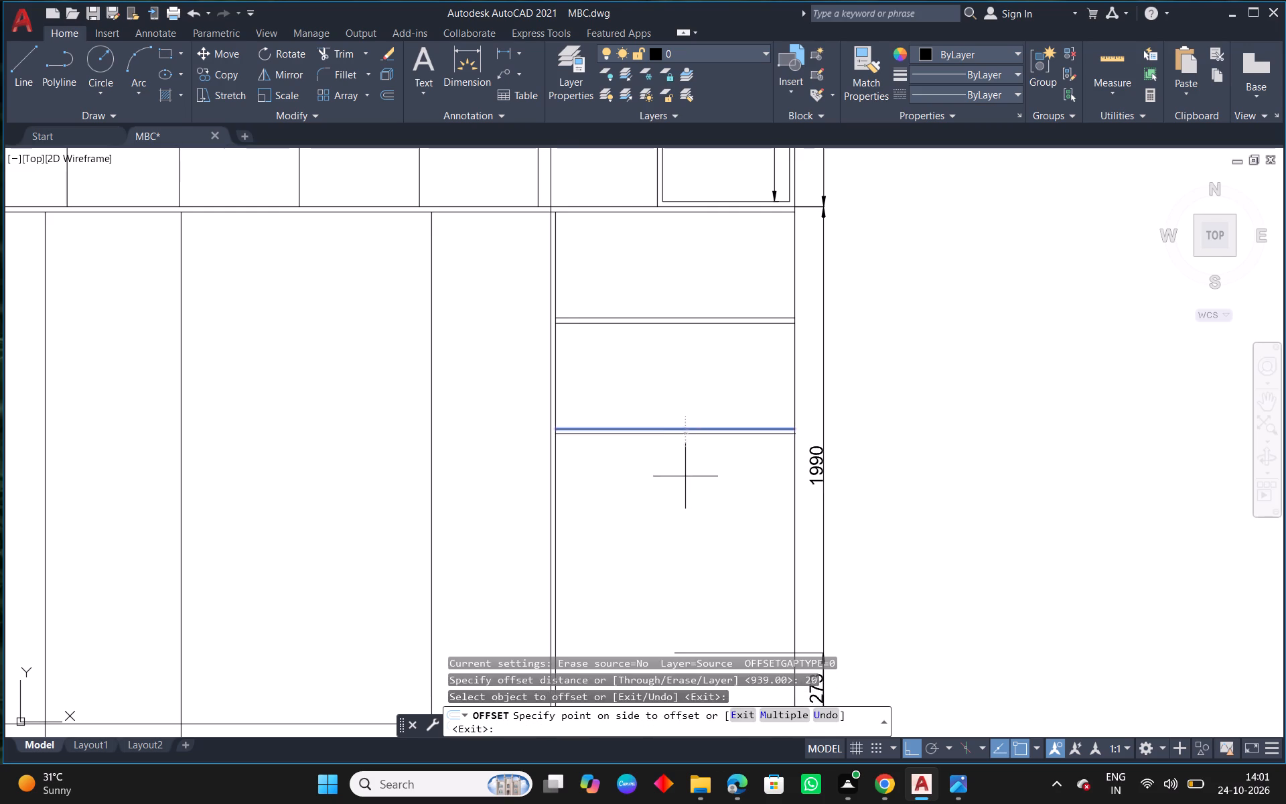
key("Escape")
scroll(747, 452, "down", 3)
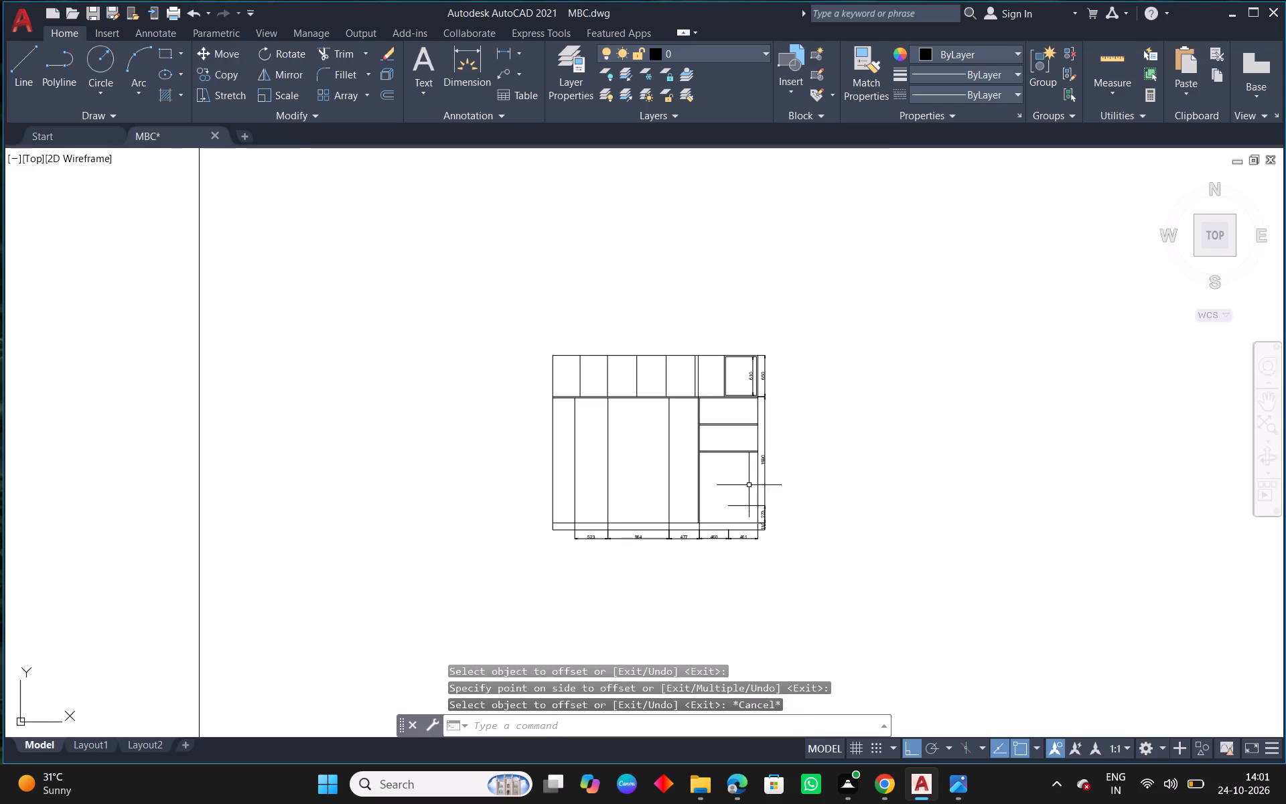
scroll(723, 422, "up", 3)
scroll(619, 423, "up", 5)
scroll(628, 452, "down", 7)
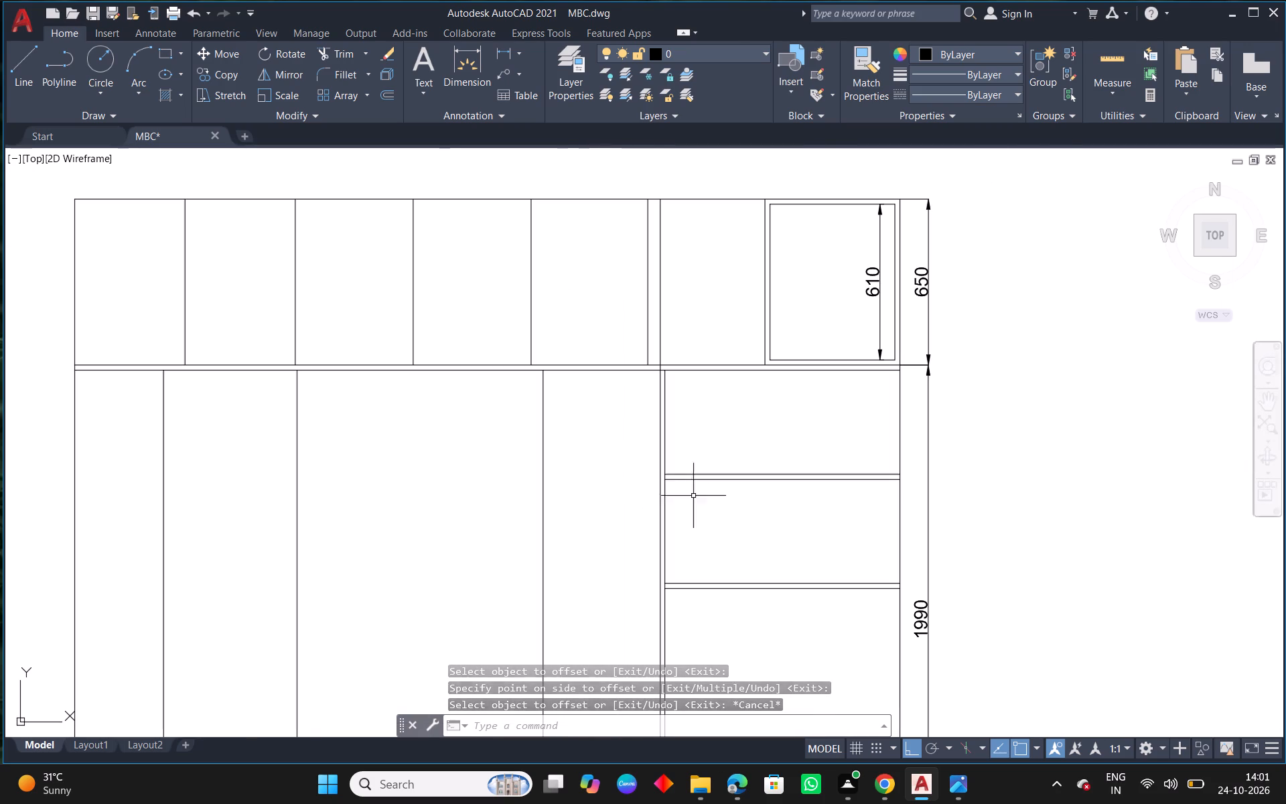
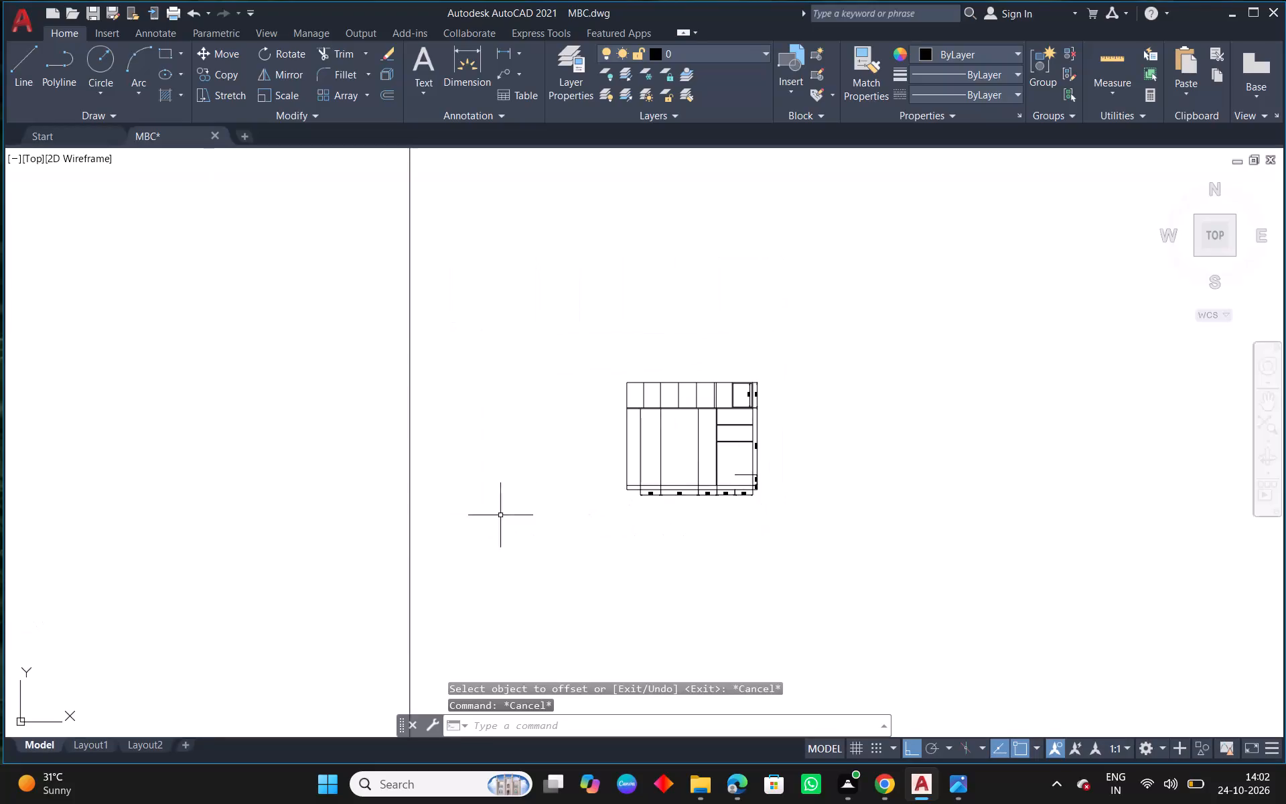
Copy the MIRROR label from the wardrobe elevation into the top compartment of the inner view's shelf bay.
middle_click_drag(500, 515, 837, 444)
scroll(837, 444, "down", 3)
middle_click_drag(882, 415, 843, 468)
scroll(843, 468, "down", 1)
scroll(732, 476, "down", 2)
middle_click_drag(676, 560, 882, 399)
scroll(224, 468, "up", 4)
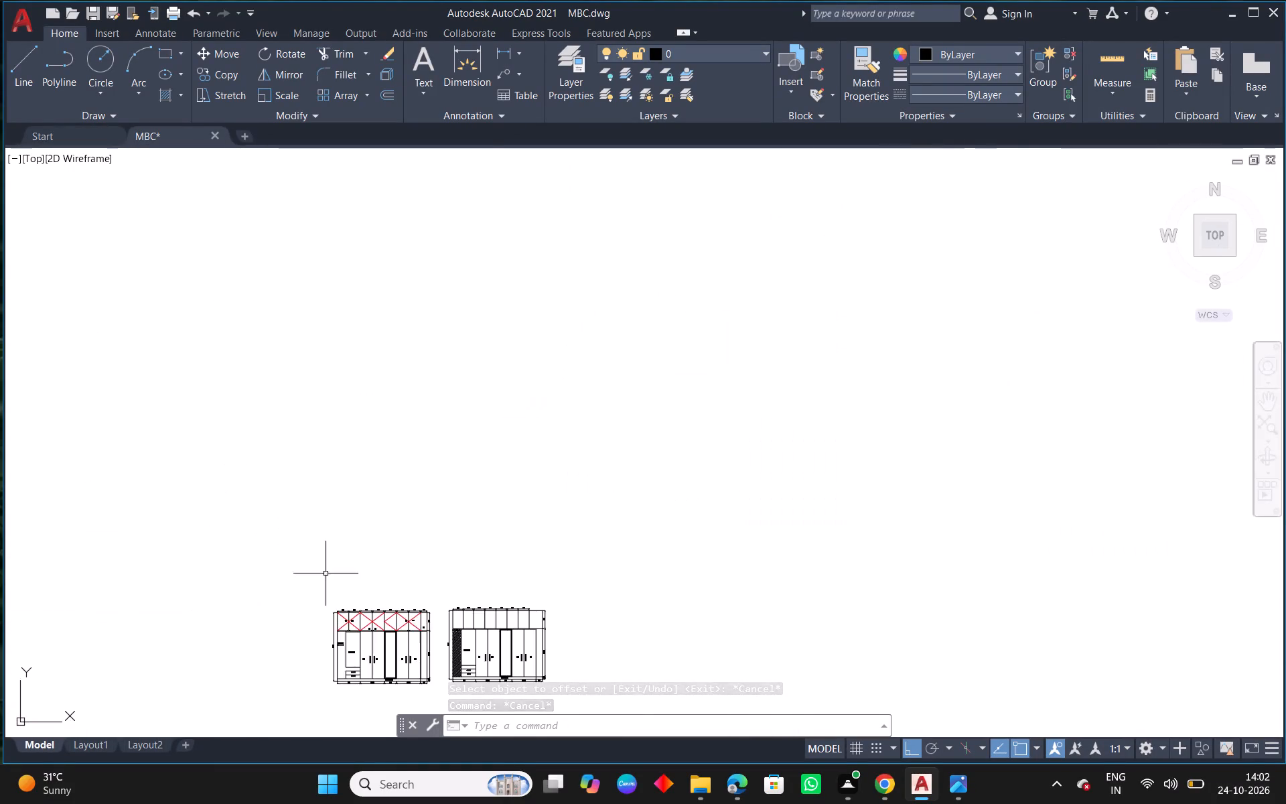
scroll(374, 633, "up", 2)
middle_click_drag(573, 607, 566, 424)
scroll(564, 548, "up", 2)
scroll(364, 470, "up", 1)
left_click(354, 482)
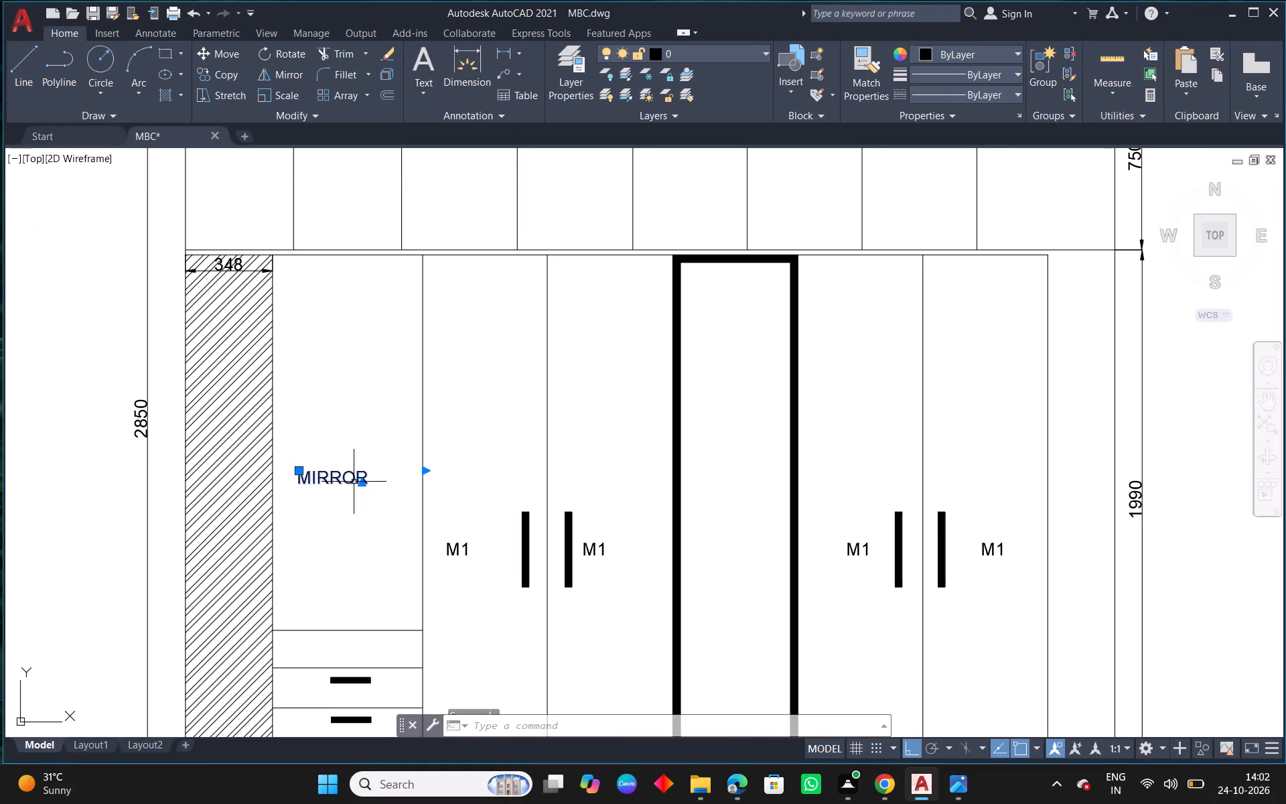
key("c")
type("O")
key("space")
left_click_drag(346, 484, 348, 475)
scroll(873, 361, "down", 3)
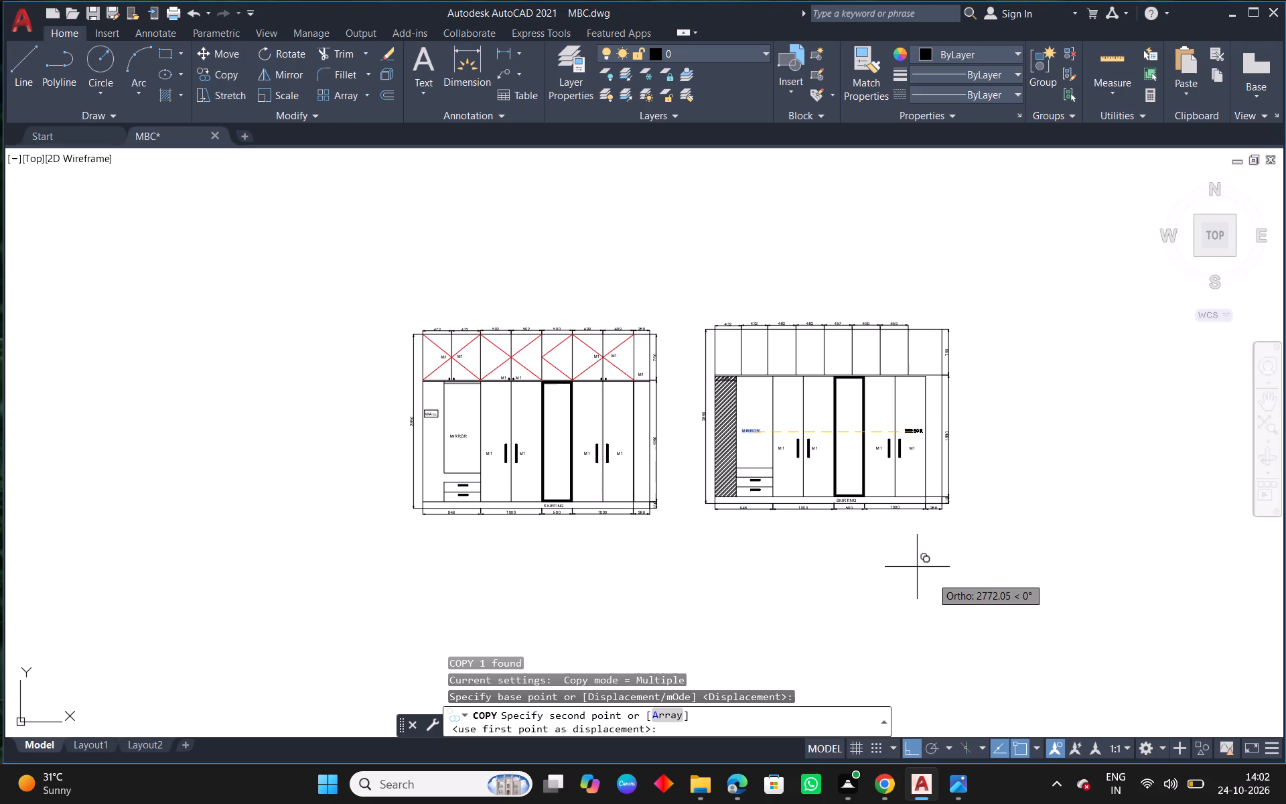
left_click(915, 746)
scroll(952, 275, "down", 3)
middle_click_drag(1131, 305, 419, 582)
scroll(858, 314, "down", 1)
scroll(902, 417, "down", 2)
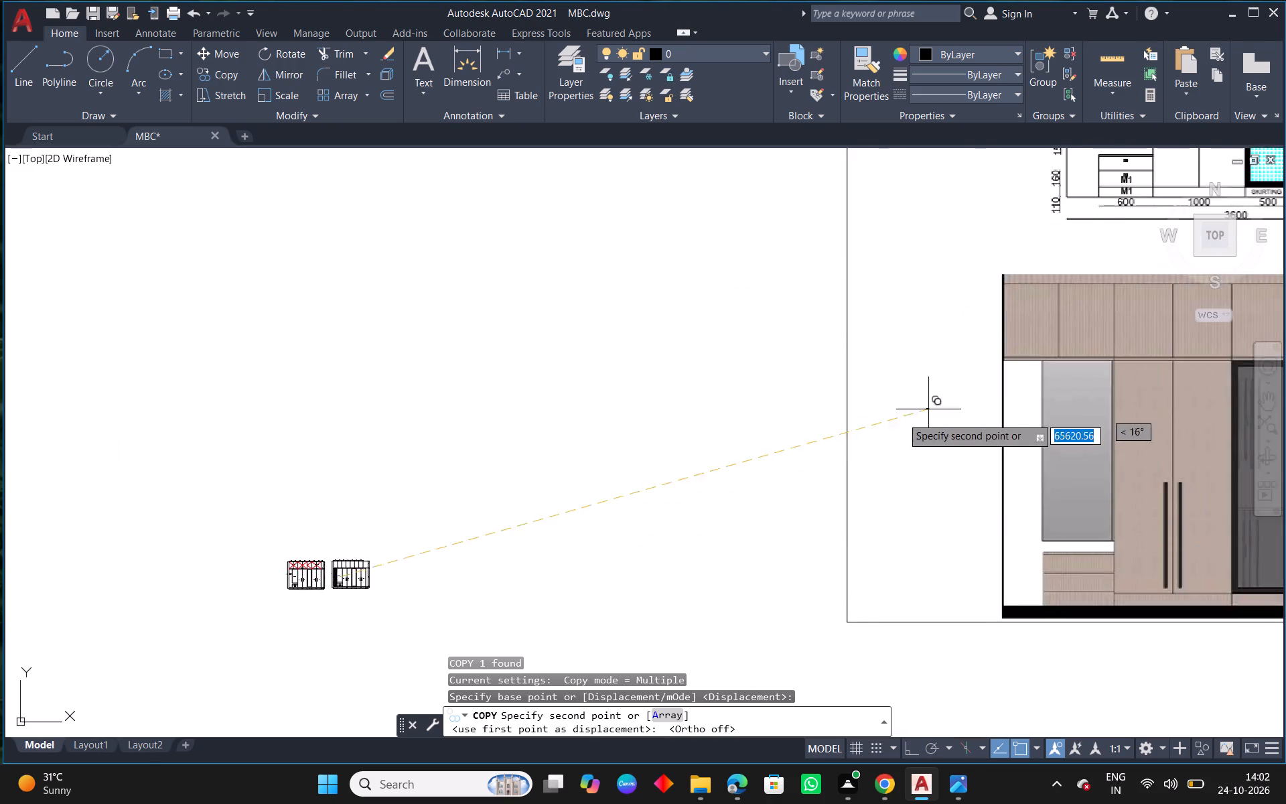
scroll(897, 419, "down", 1)
middle_click_drag(1022, 442, 598, 482)
scroll(811, 394, "up", 3)
scroll(583, 416, "up", 3)
middle_click_drag(756, 440, 946, 477)
scroll(946, 477, "down", 2)
scroll(999, 480, "up", 2)
scroll(948, 444, "up", 7)
left_click(878, 452)
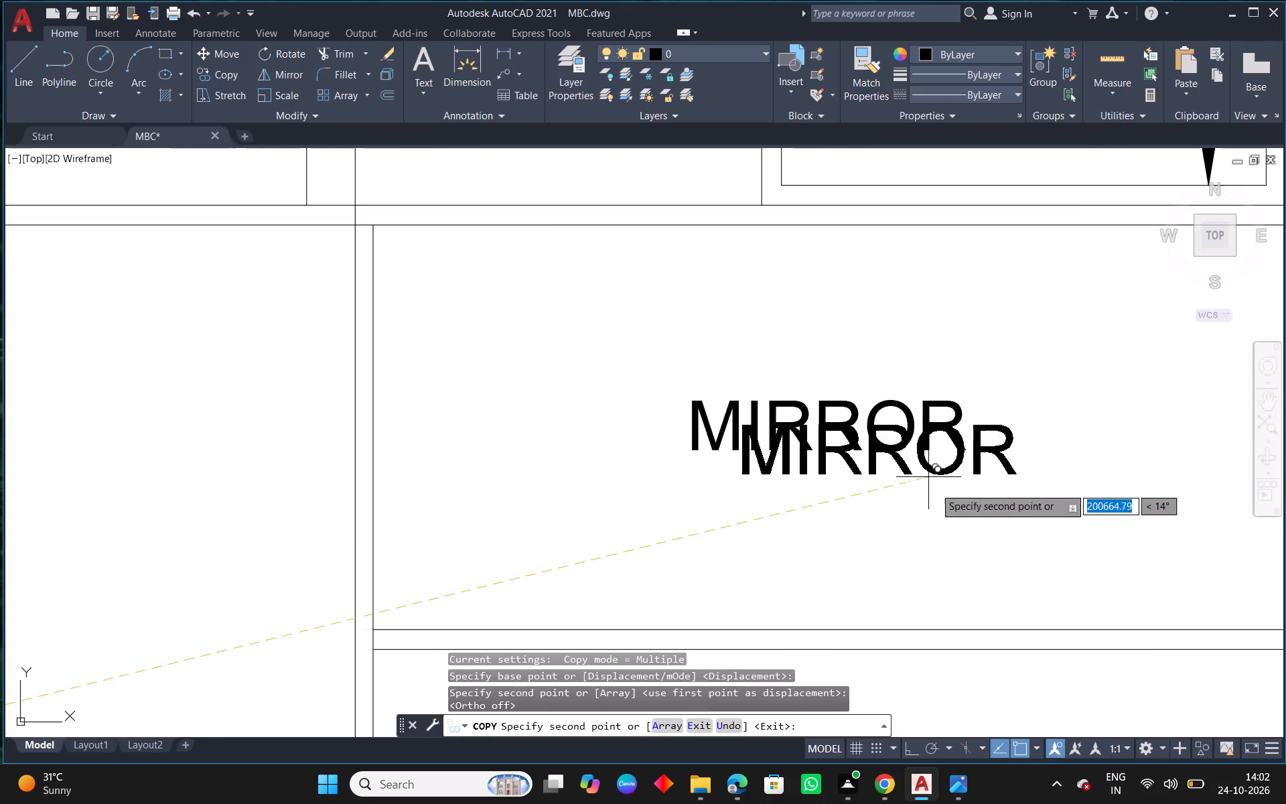
scroll(936, 512, "down", 3)
middle_click_drag(958, 563, 944, 492)
key("Escape")
Change the copied label's text to SHELF.
scroll(854, 434, "up", 2)
middle_click_drag(964, 505, 873, 384)
key("e")
key("d")
key("space")
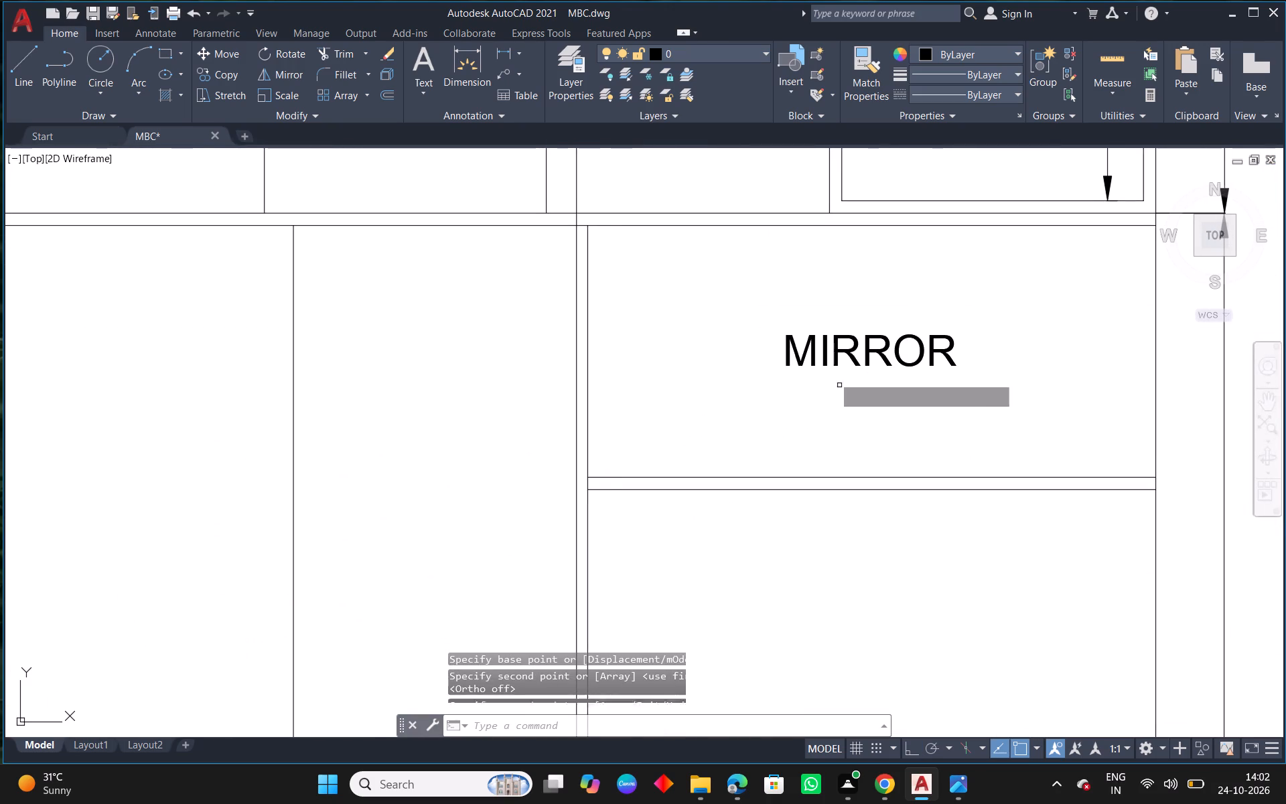
left_click(828, 367)
left_click_drag(989, 362, 737, 354)
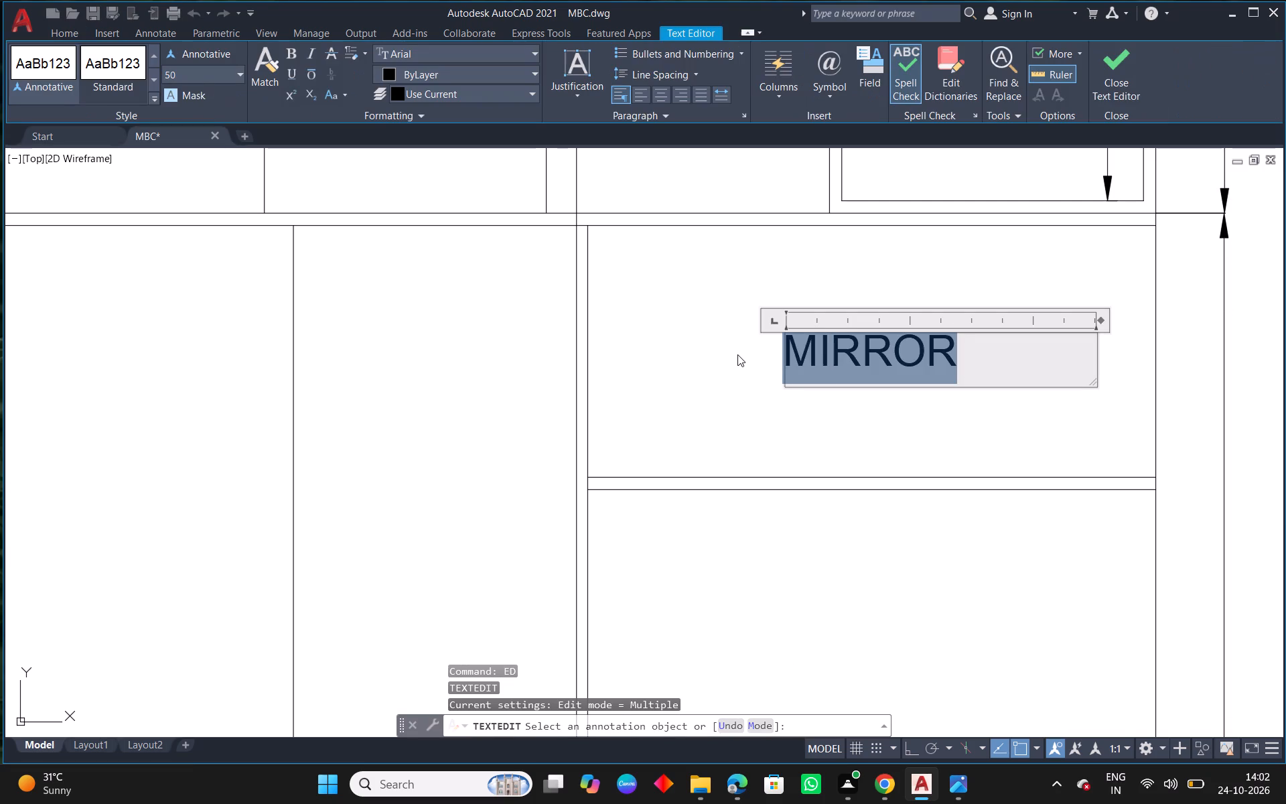
key("BackSpace")
type("SHELF")
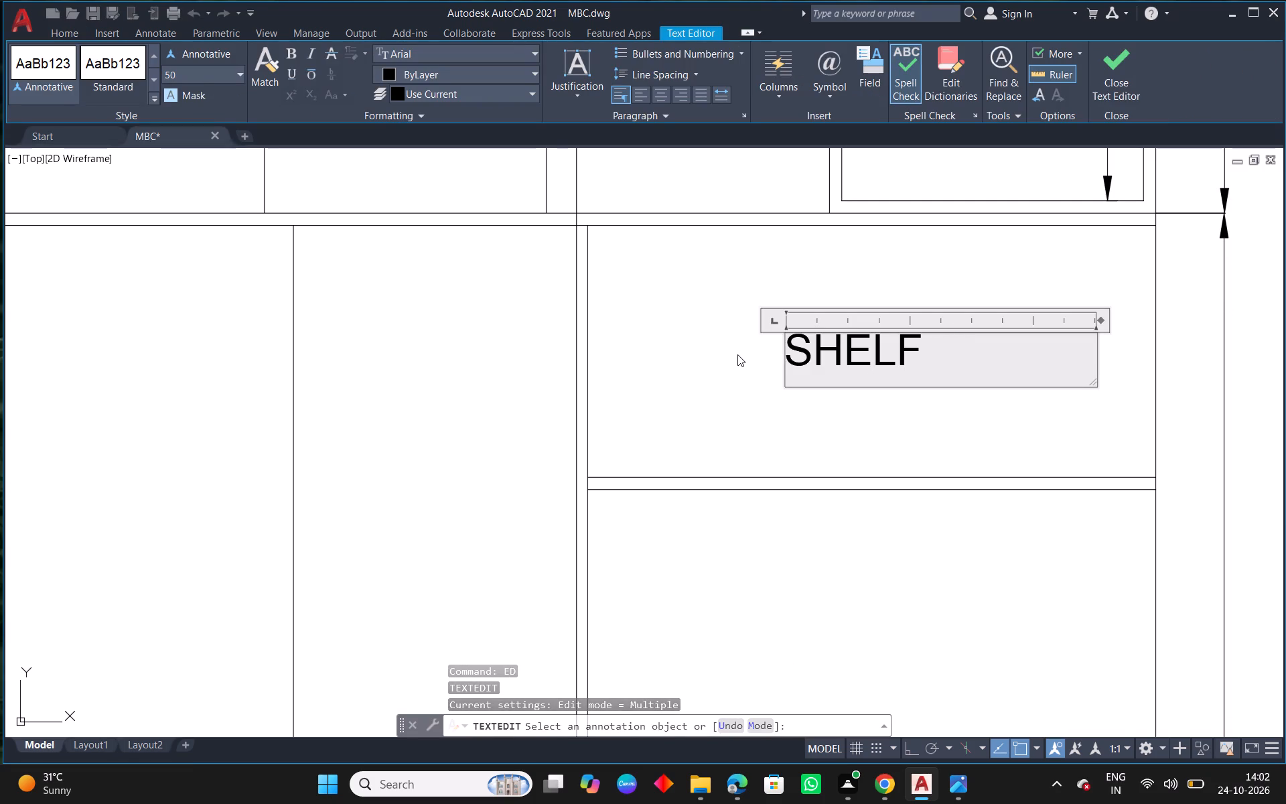
left_click(860, 596)
key("Escape")
Copy the SHELF label down into the second shelf compartment.
middle_click_drag(961, 550, 855, 427)
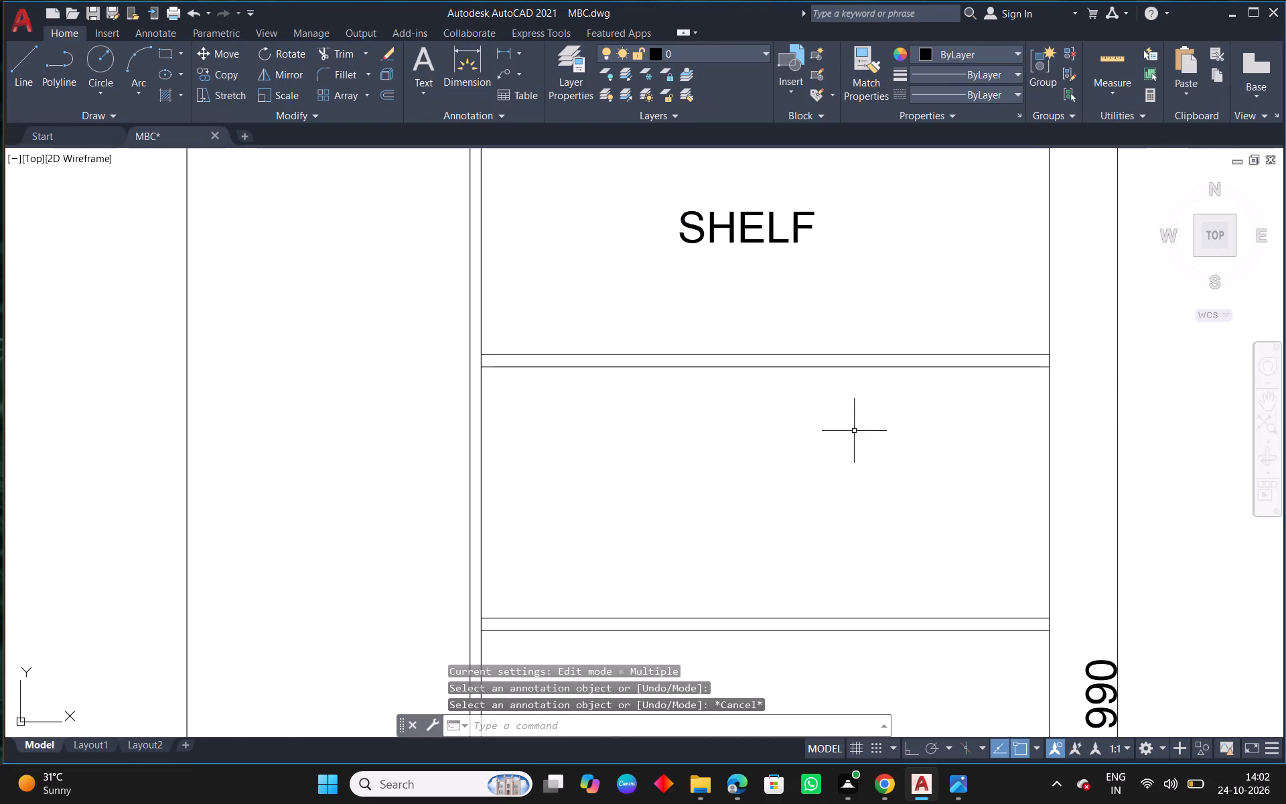
left_click_drag(798, 256, 775, 245)
left_click(699, 206)
type("CO")
key("space")
left_click(701, 206)
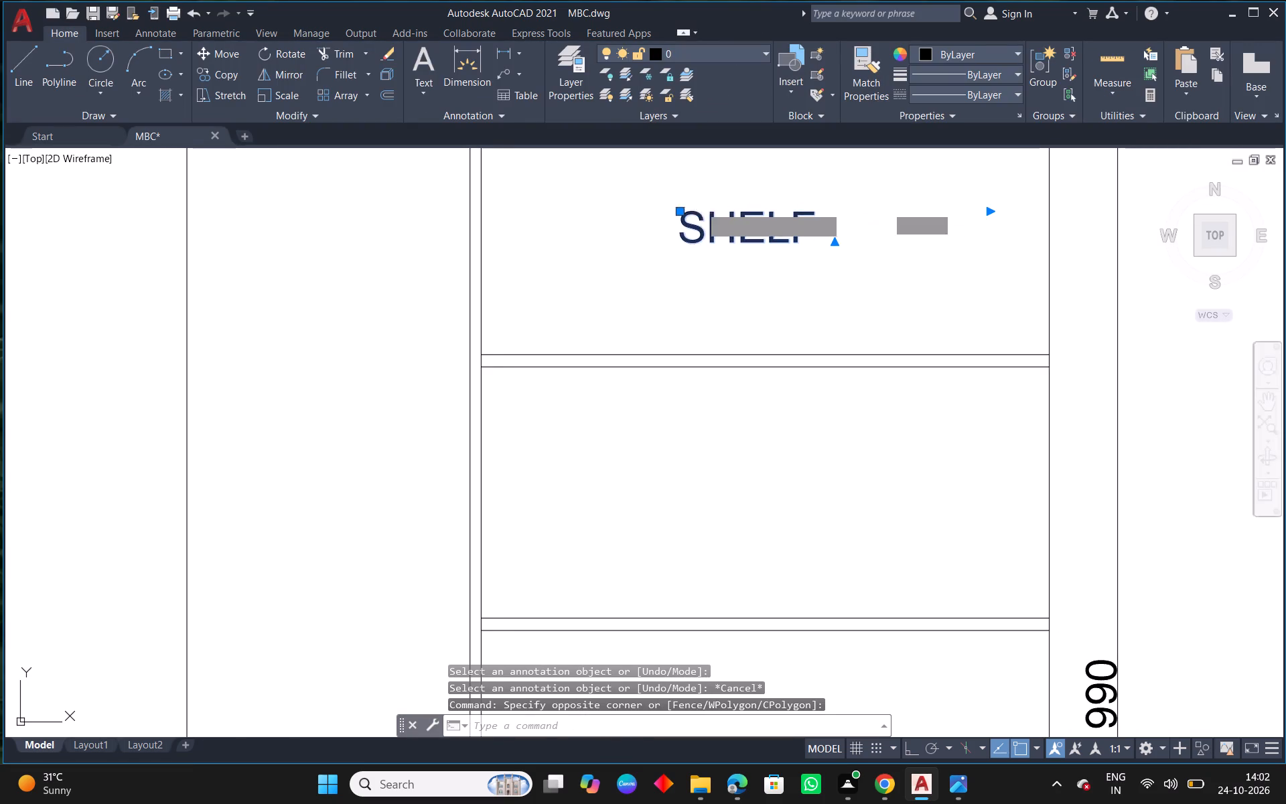
left_click(682, 460)
key("Escape")
Offset the underside line of the second shelf 411 downward to mark the third compartment's bottom.
scroll(715, 494, "down", 3)
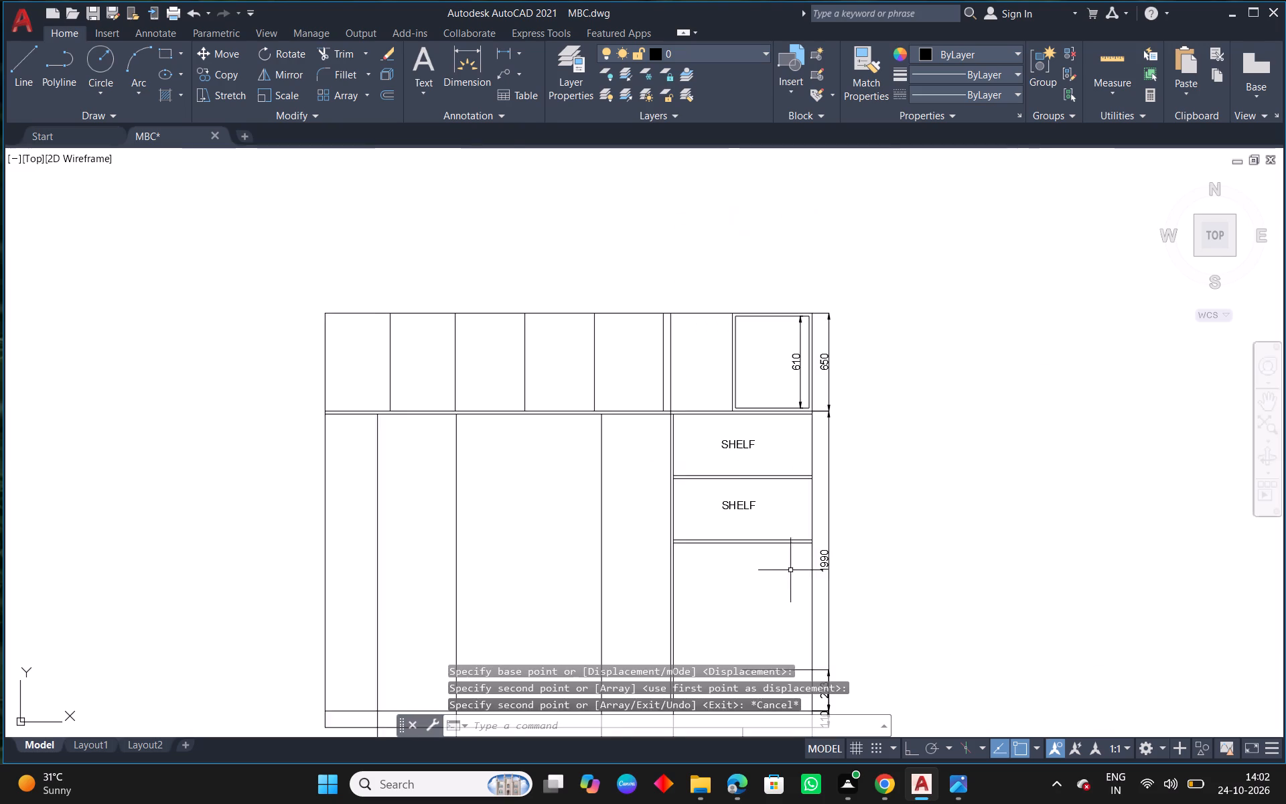
middle_click_drag(811, 560, 834, 404)
scroll(833, 397, "down", 8)
scroll(547, 489, "up", 4)
middle_click_drag(966, 583, 963, 564)
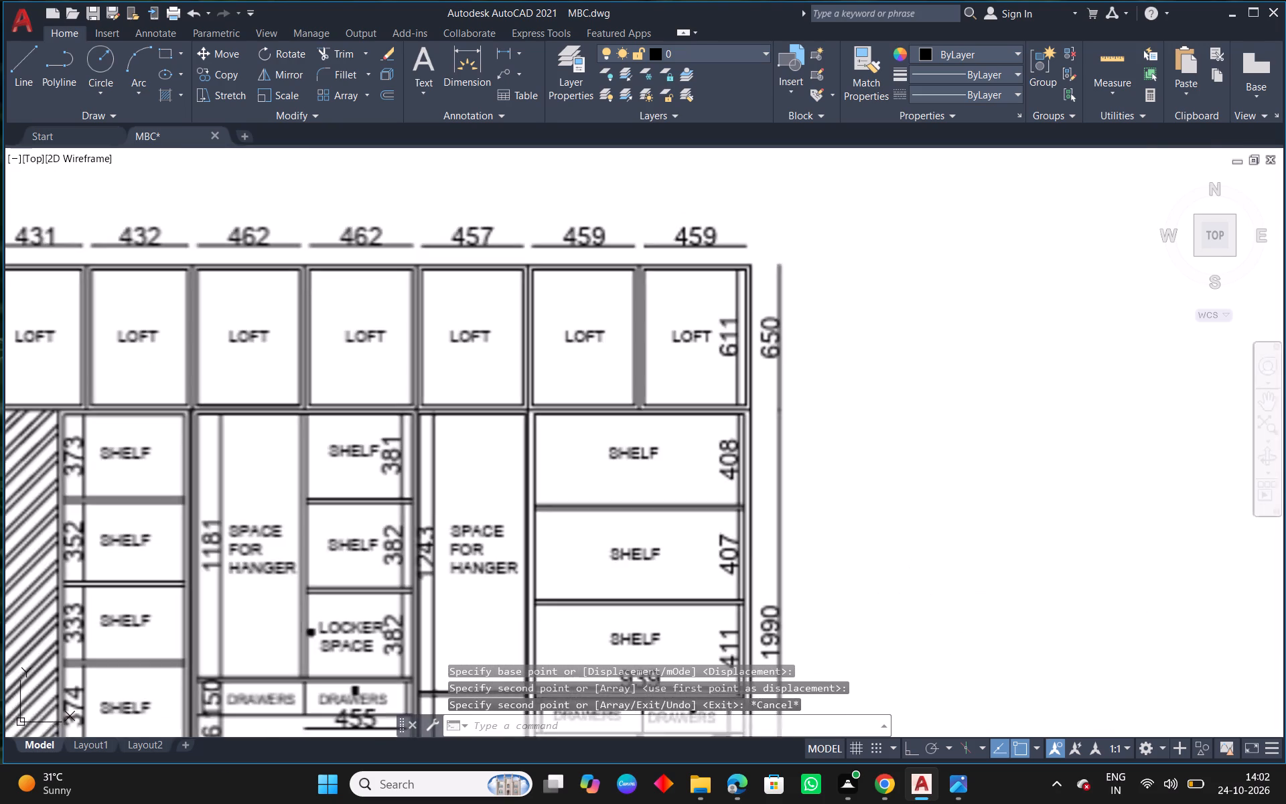
middle_click_drag(963, 564, 791, 350)
scroll(764, 366, "down", 2)
scroll(972, 401, "up", 3)
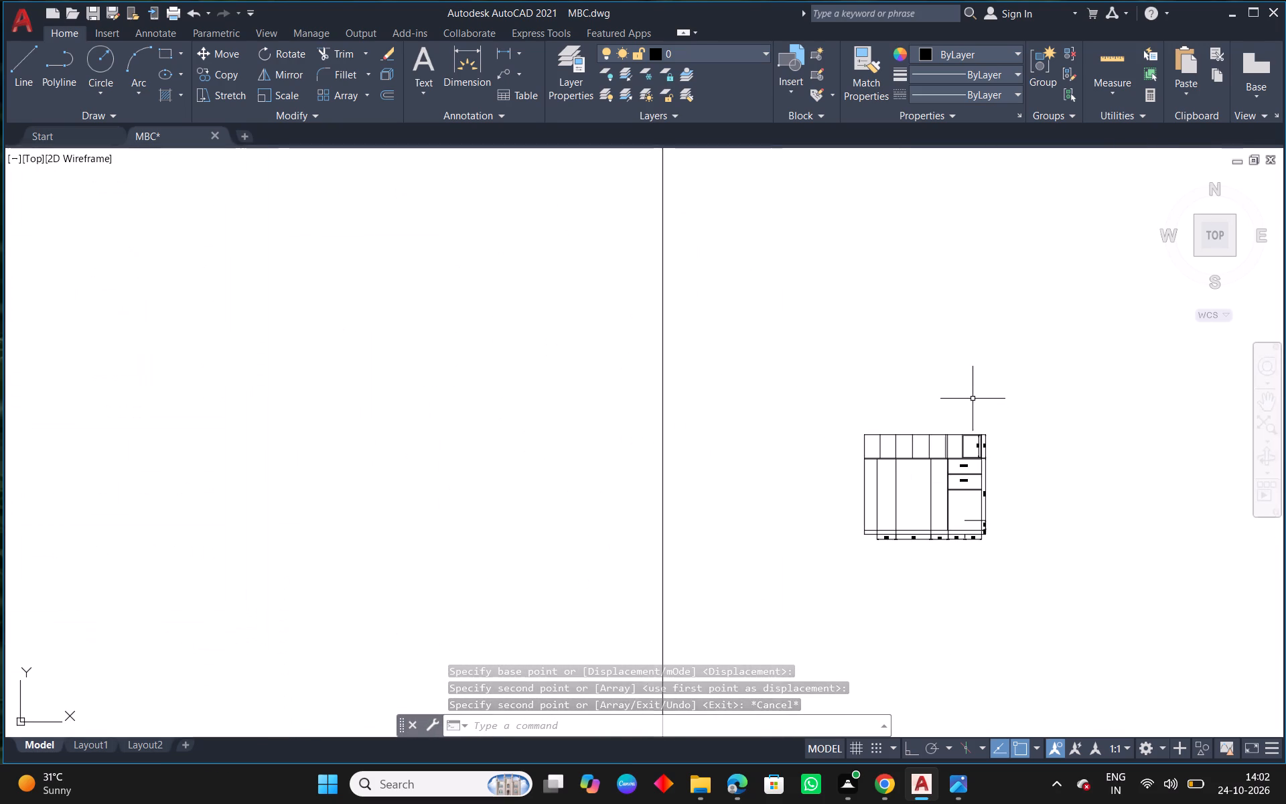
scroll(983, 490, "up", 5)
type("O 411")
key("Return")
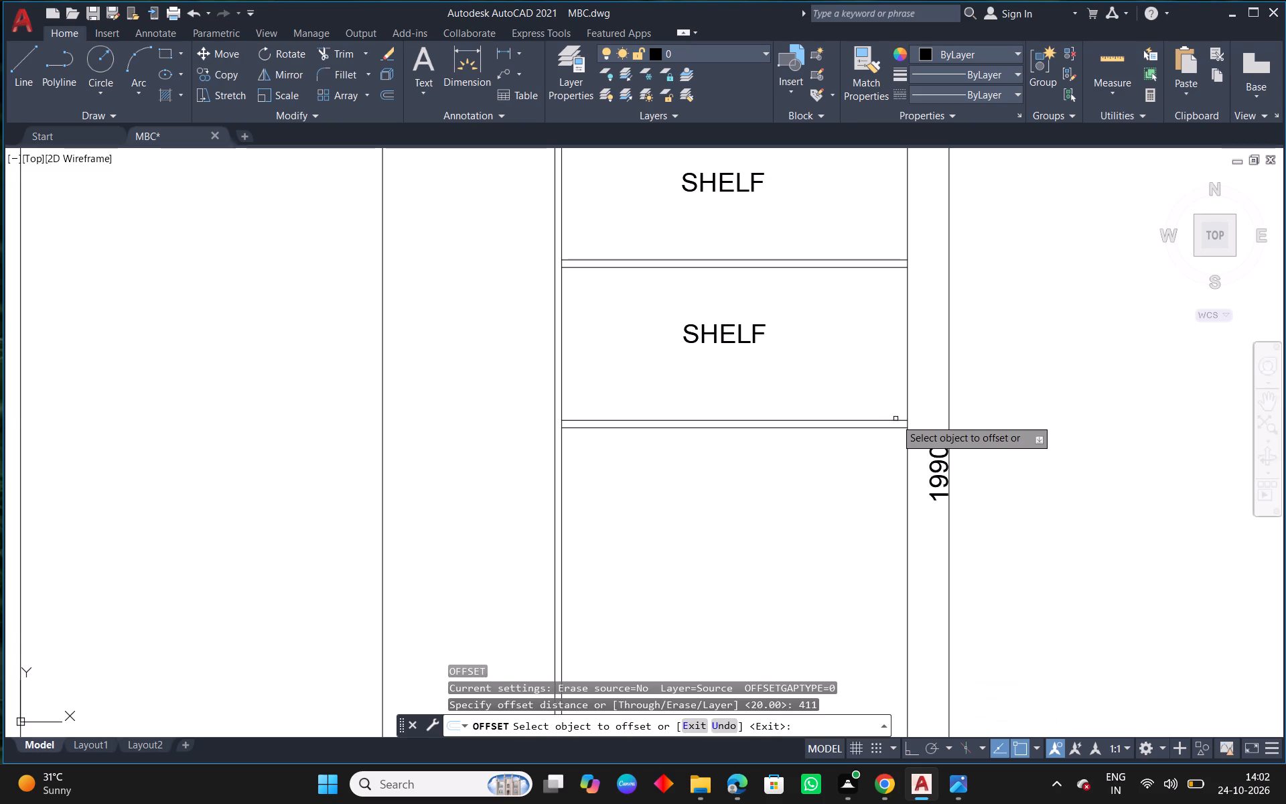
left_click(901, 429)
left_click(909, 528)
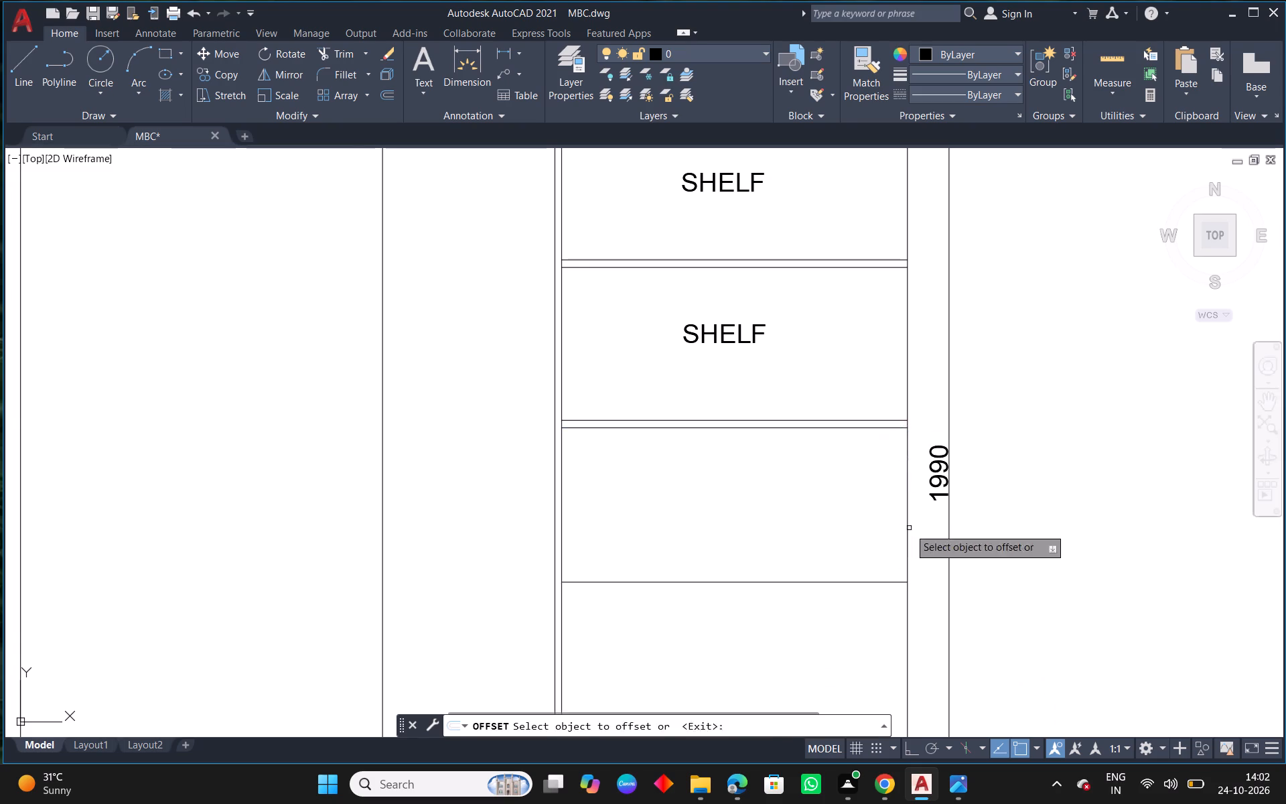
key("Escape")
Offset the third shelf line 20 downward to give the shelf its panel thickness.
middle_click_drag(849, 515, 790, 365)
type("O 20")
key("Return")
left_click(771, 431)
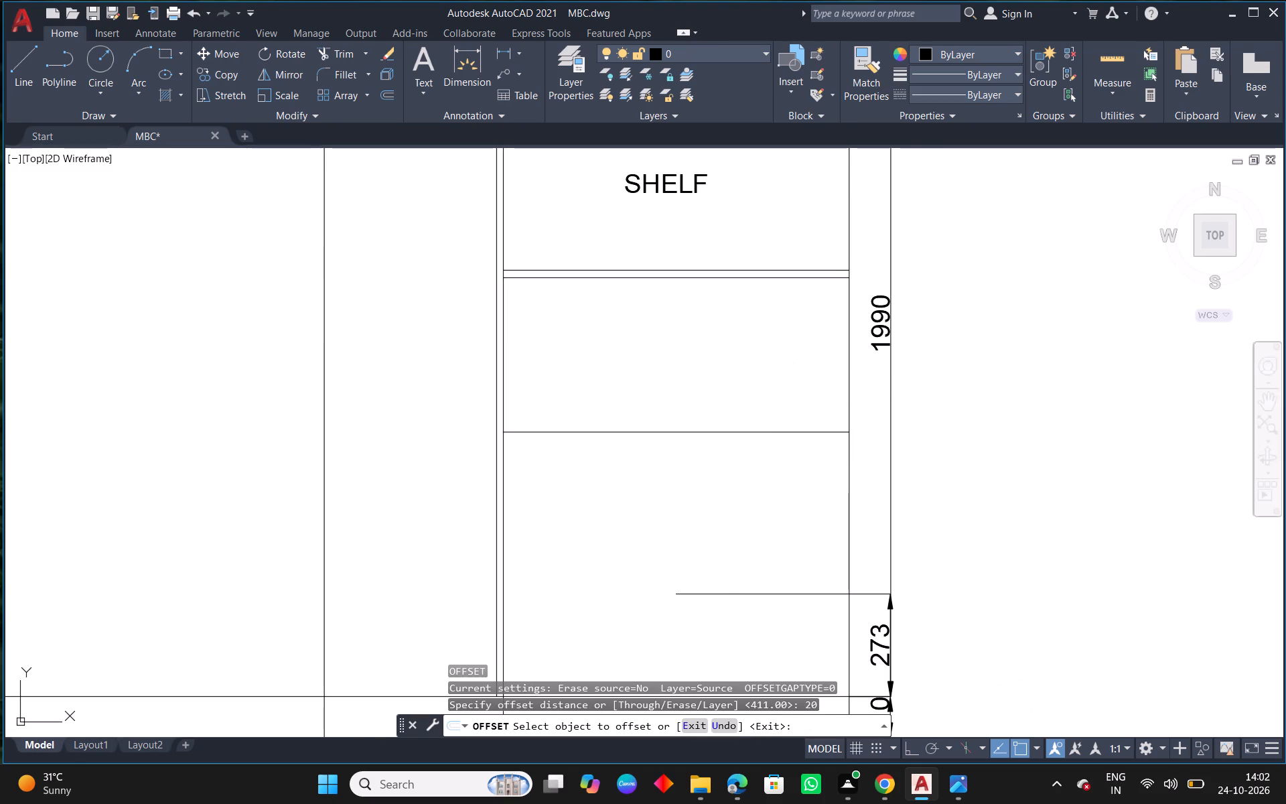
left_click(760, 493)
key("Escape")
Copy the SHELF label down into the third shelf compartment.
left_click(664, 188)
type("CO")
key("space")
left_click(644, 187)
left_click(650, 357)
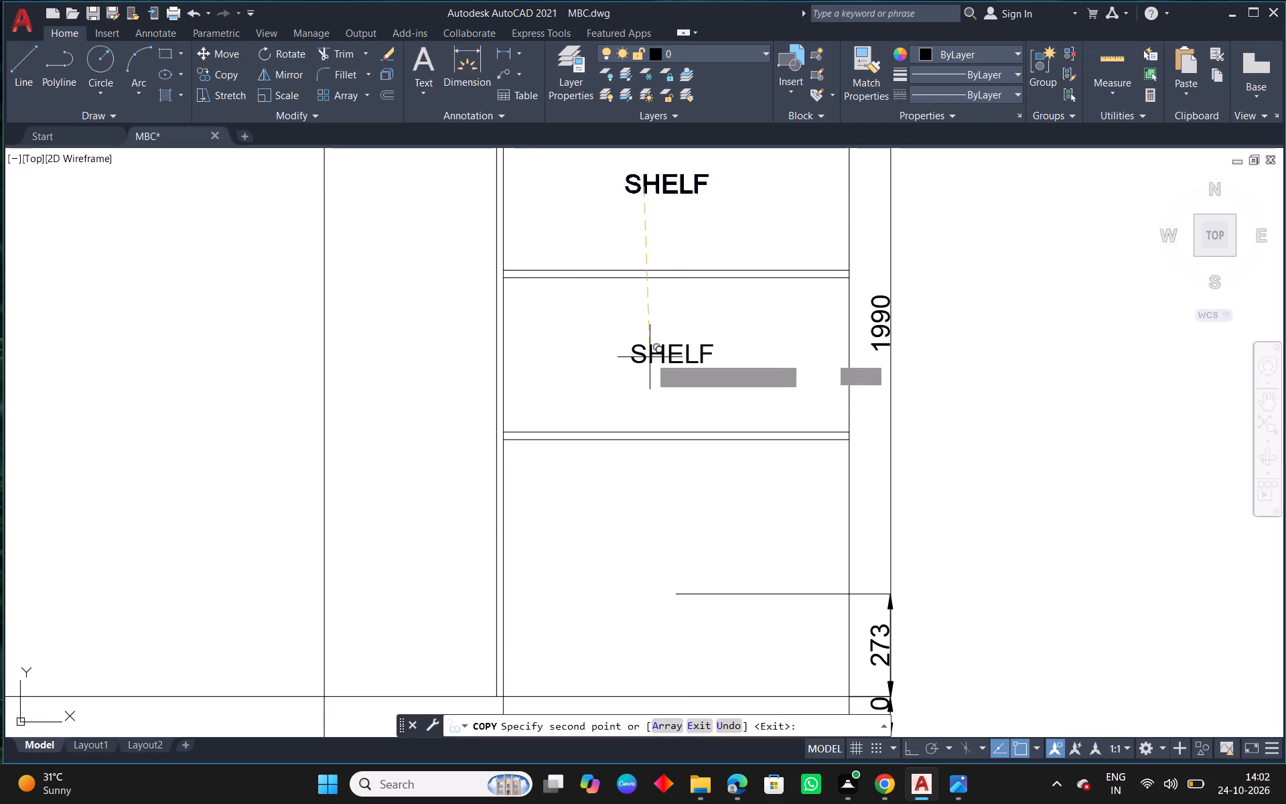
key("Escape")
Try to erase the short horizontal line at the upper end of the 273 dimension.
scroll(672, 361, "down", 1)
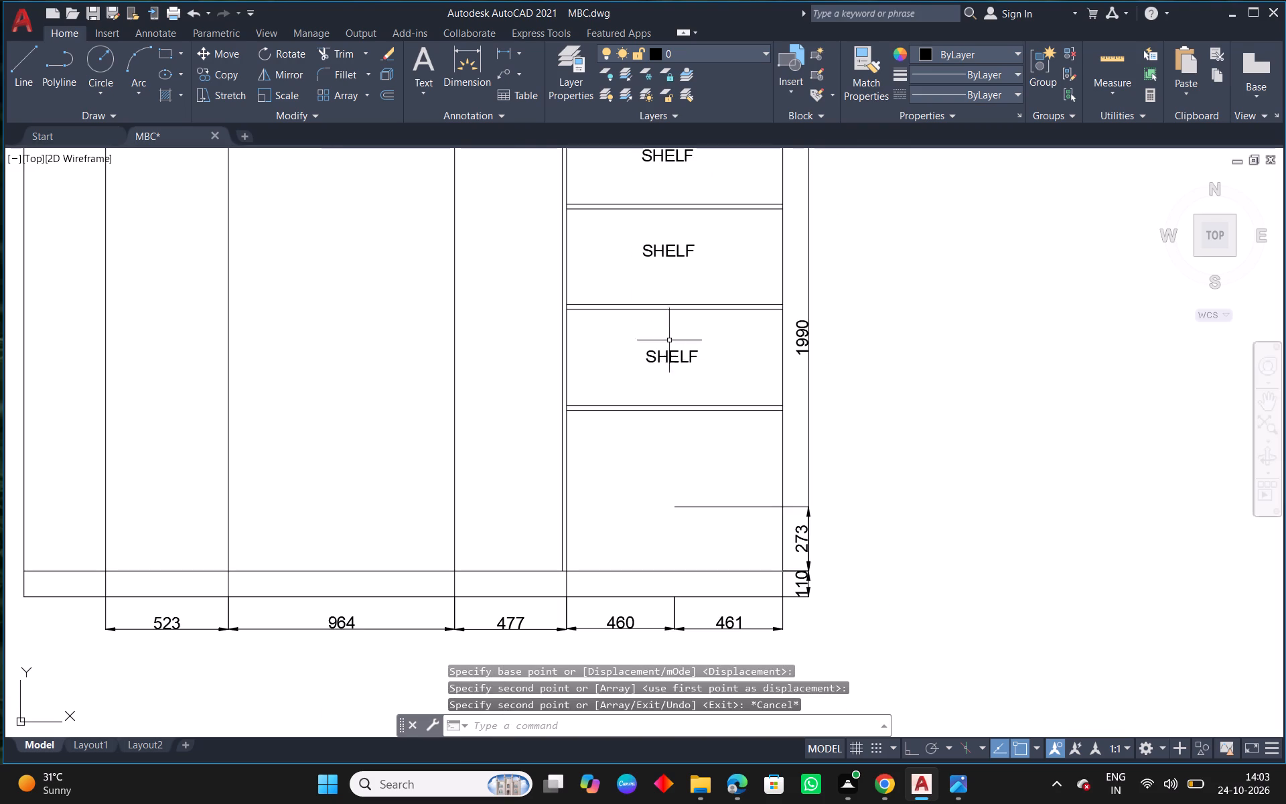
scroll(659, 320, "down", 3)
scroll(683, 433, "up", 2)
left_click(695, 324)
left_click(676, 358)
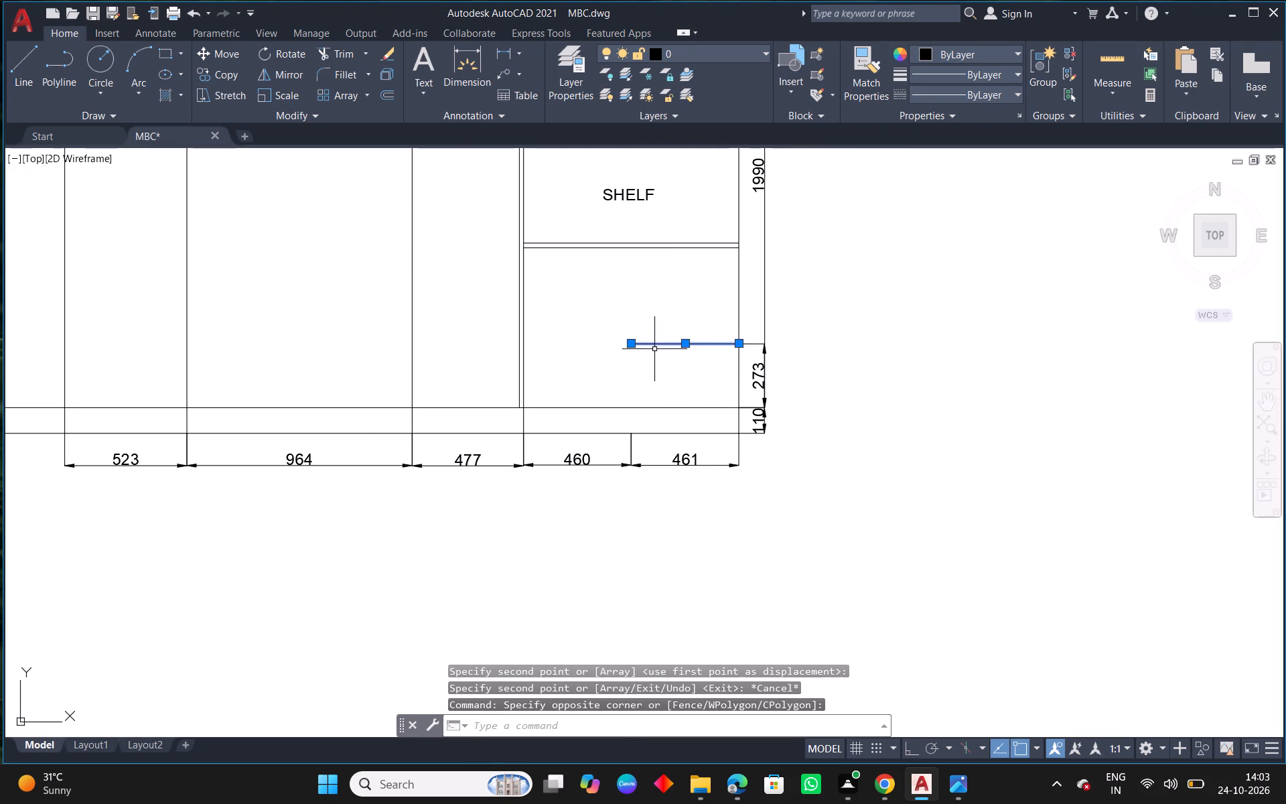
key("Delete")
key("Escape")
Draw a vertical divider between the 460 and 461 bays, from the third shelf's underside down to the skirting line.
scroll(654, 316, "down", 8)
middle_click_drag(358, 476, 468, 462)
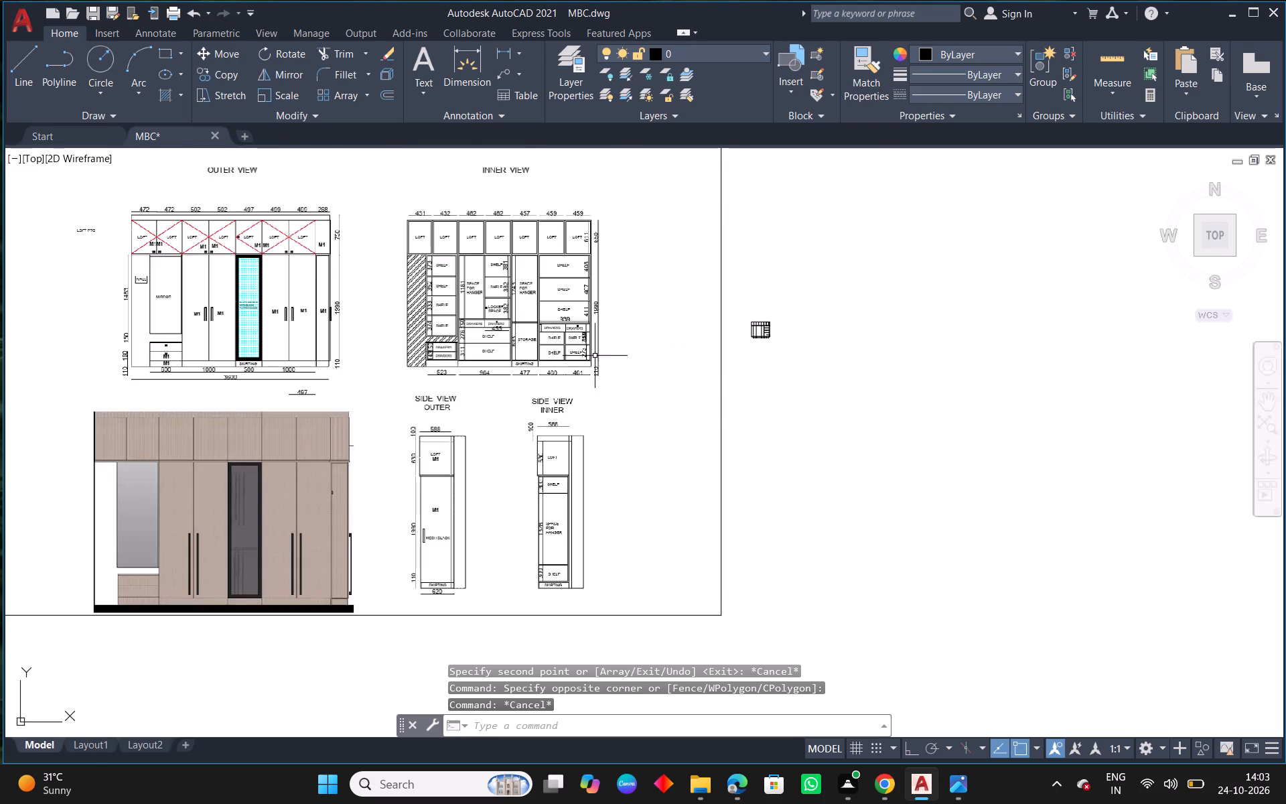
scroll(616, 349, "up", 2)
middle_click_drag(810, 375, 773, 446)
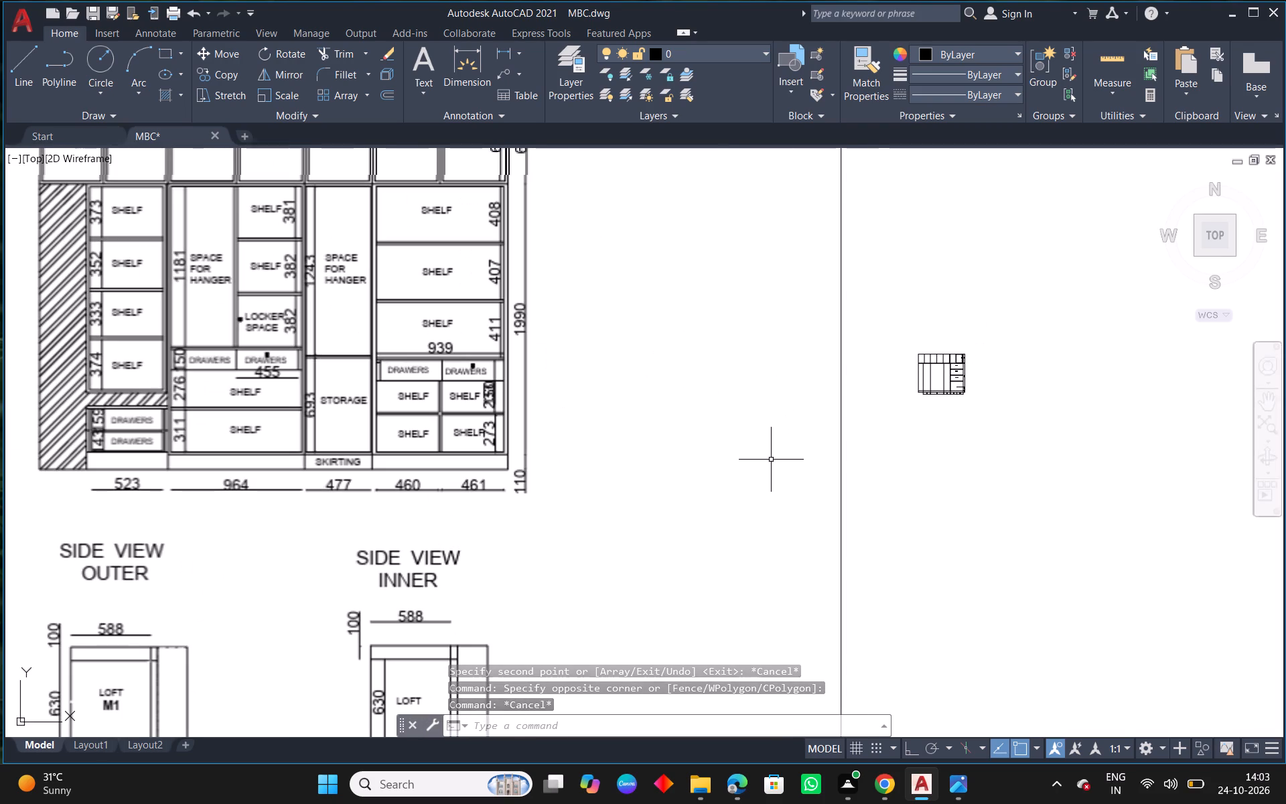
scroll(1012, 399, "up", 1)
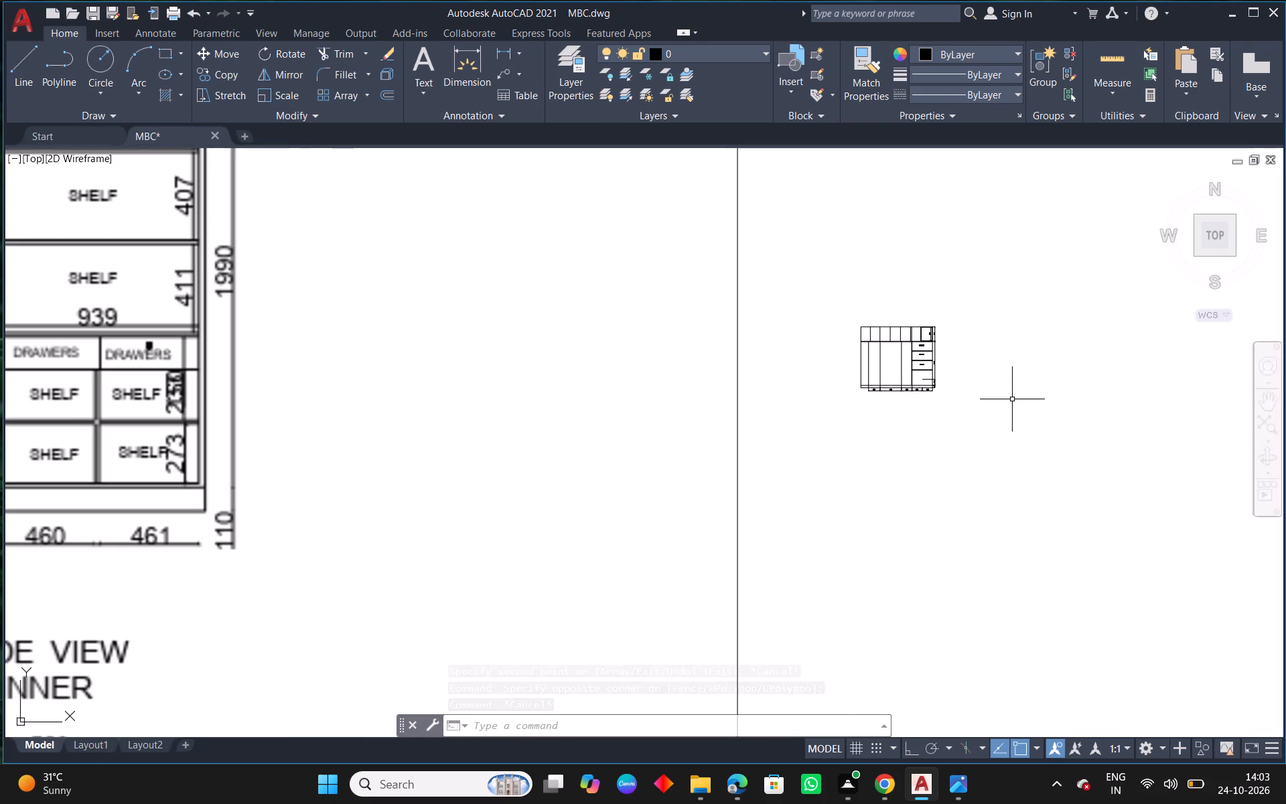
scroll(912, 391, "up", 3)
middle_click_drag(988, 302, 910, 297)
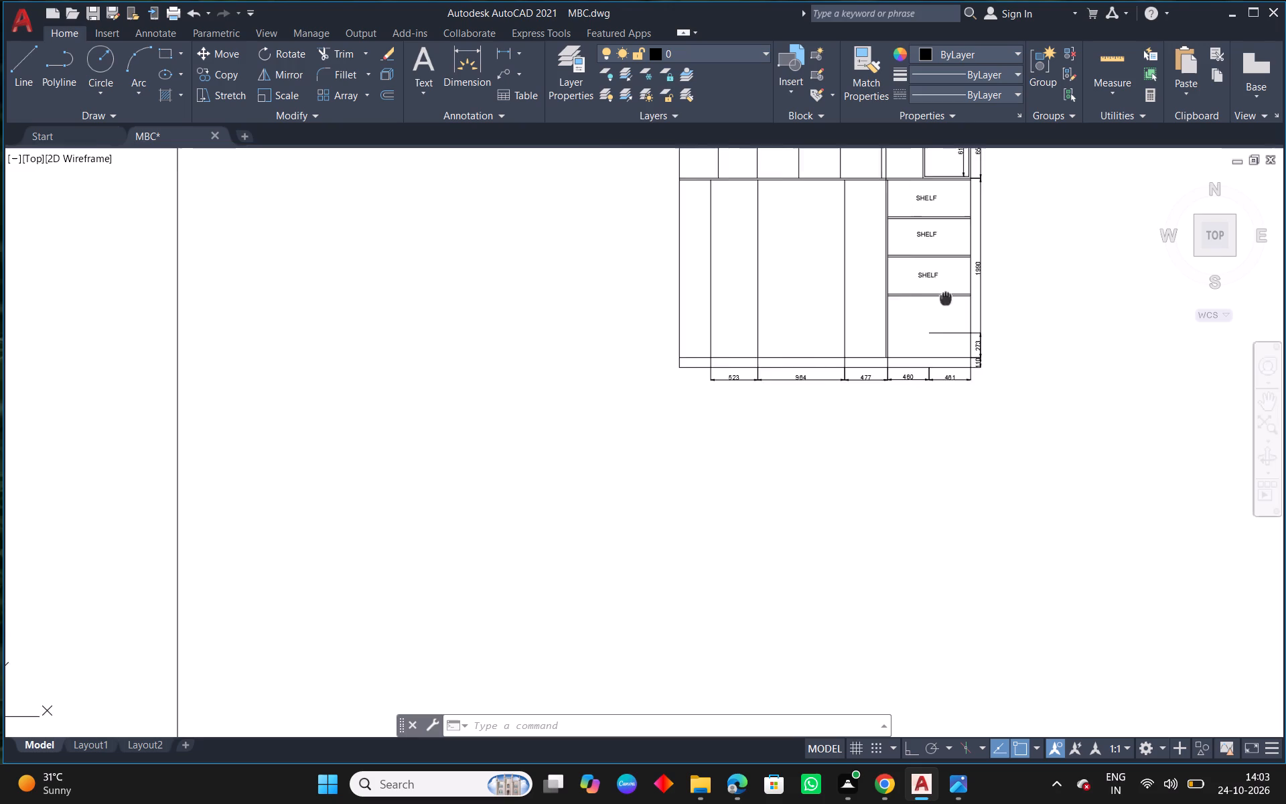
middle_click_drag(910, 297, 883, 298)
scroll(849, 308, "up", 1)
scroll(855, 324, "down", 2)
scroll(710, 344, "down", 3)
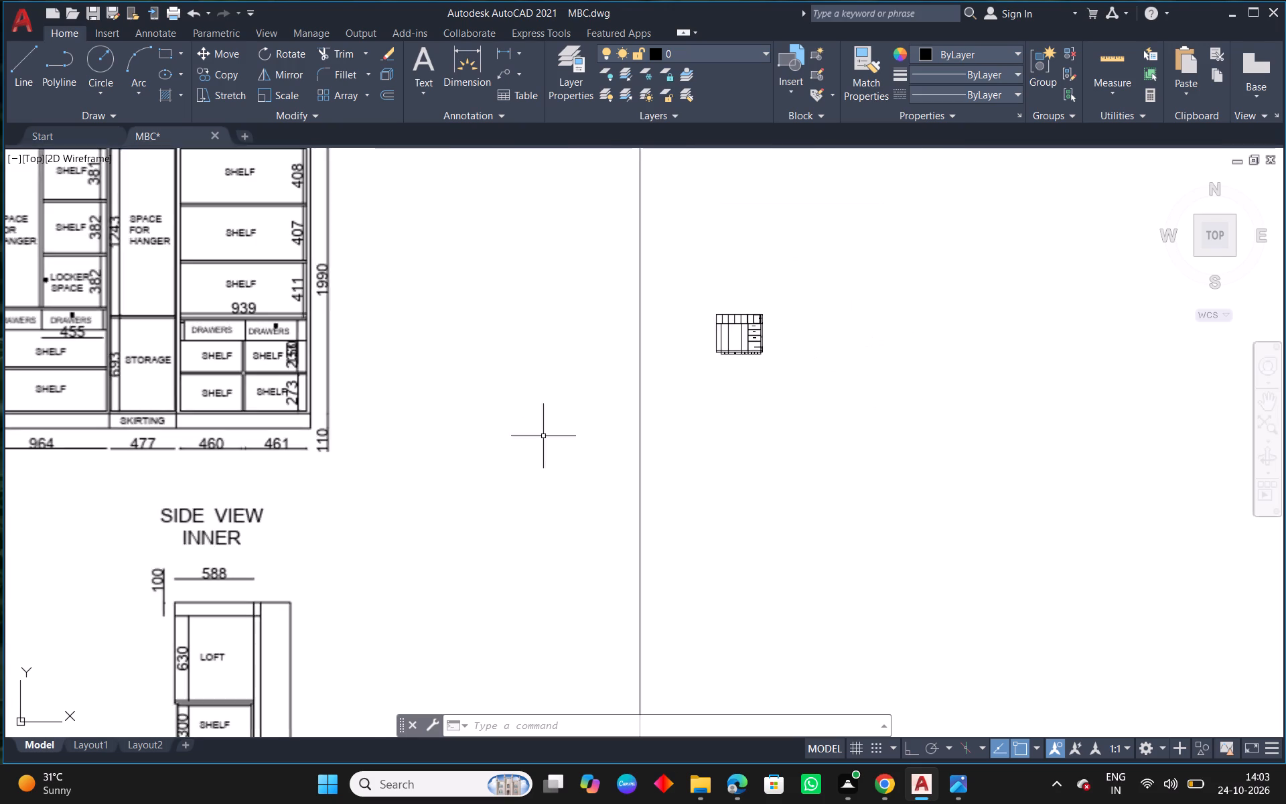
middle_click_drag(532, 437, 710, 468)
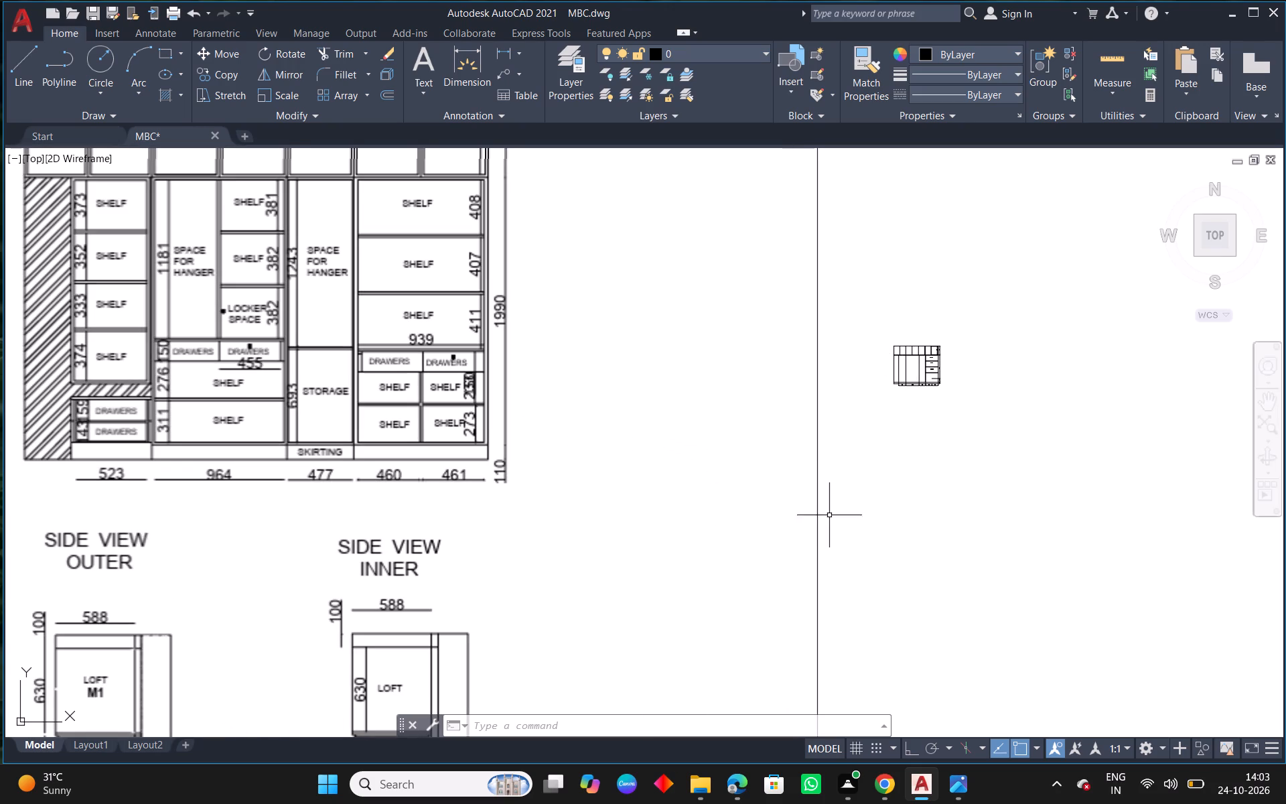
scroll(1027, 386, "up", 4)
scroll(786, 371, "up", 1)
middle_click_drag(496, 395, 930, 460)
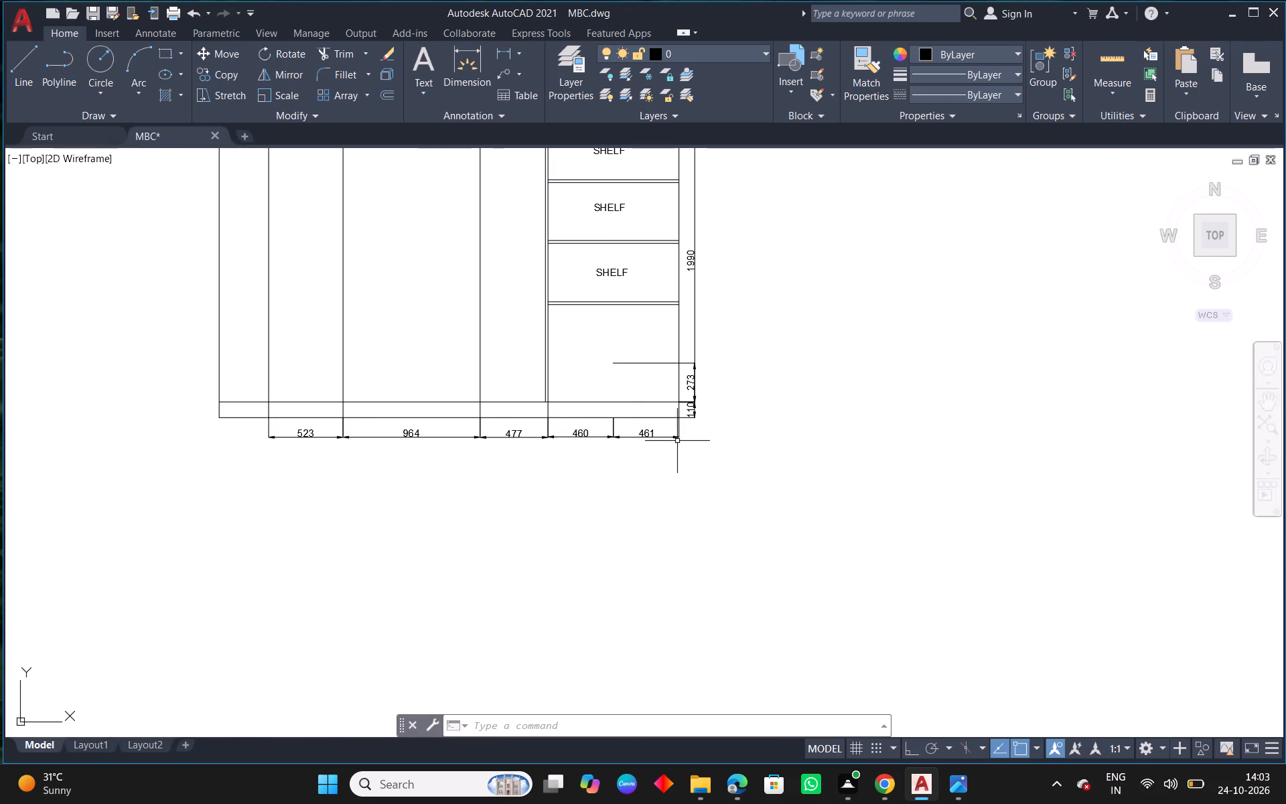
key("l")
key("space")
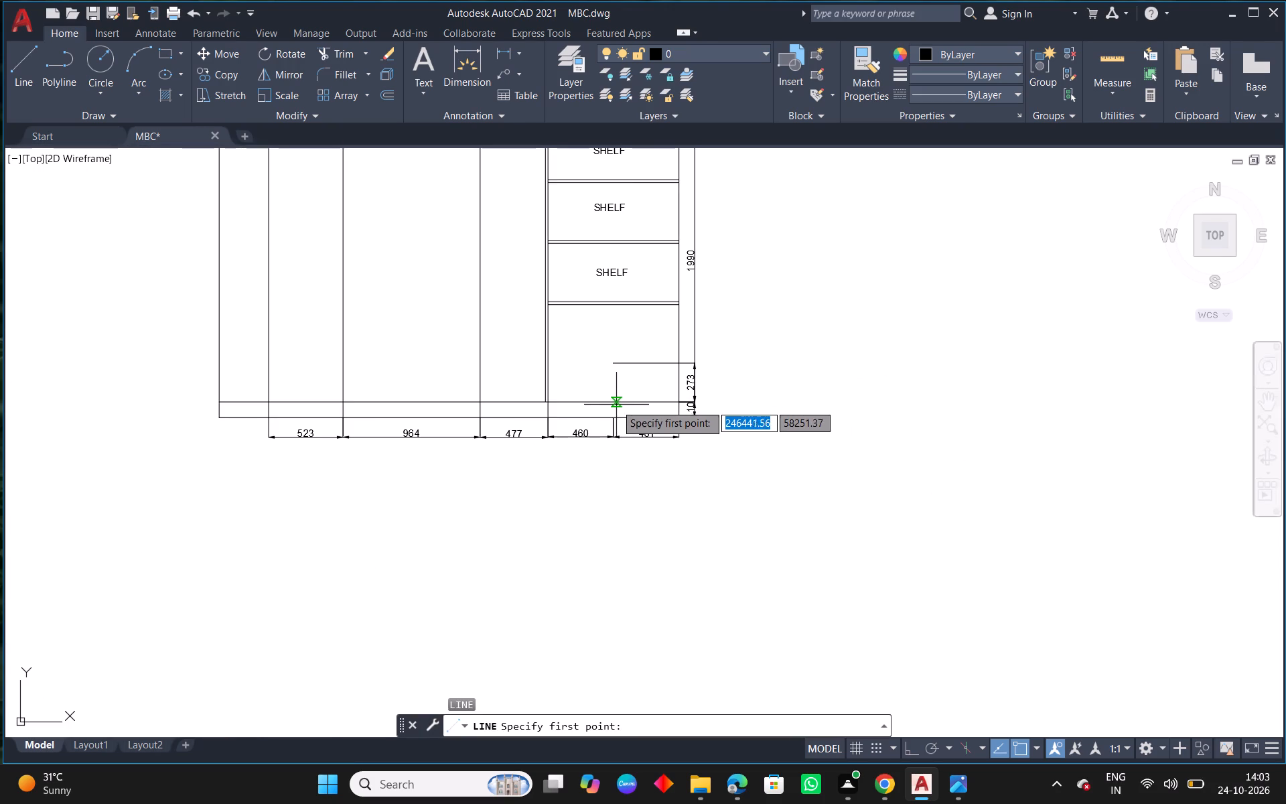
left_click(612, 304)
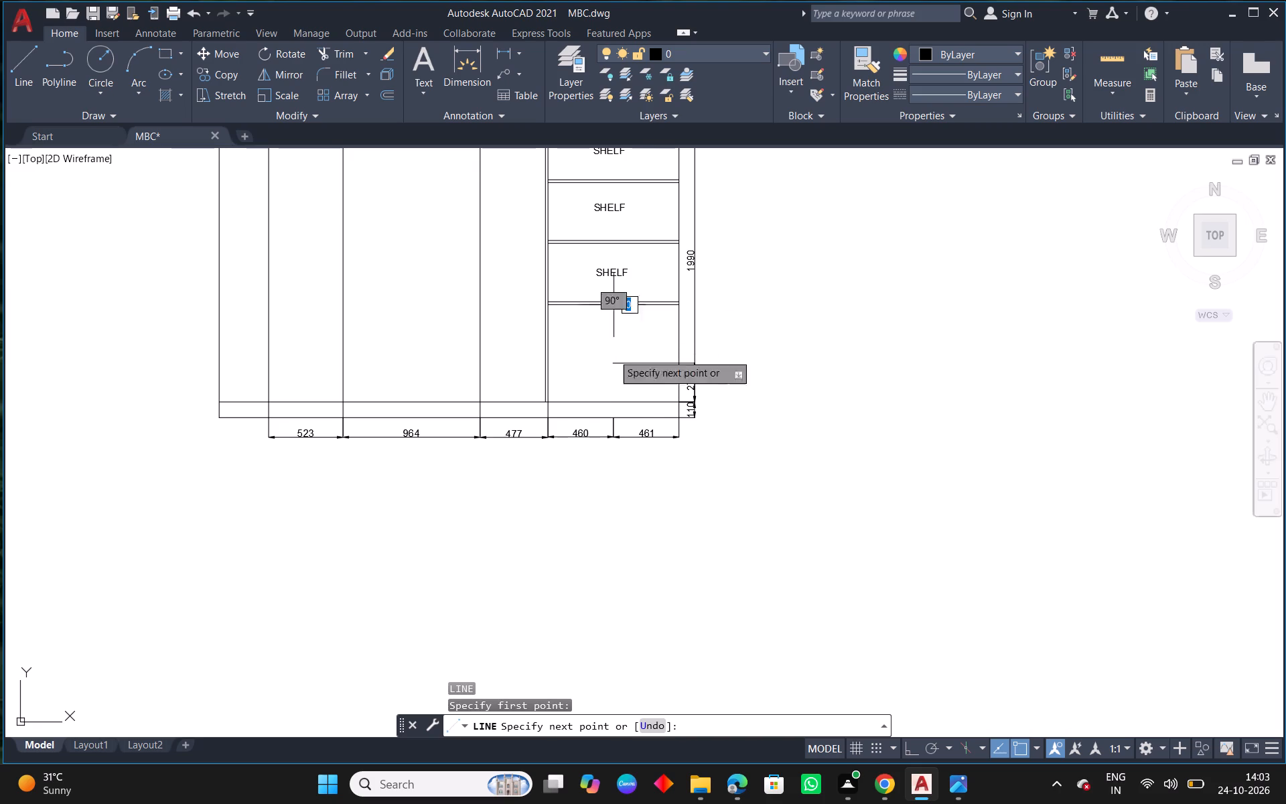
left_click(613, 401)
key("Escape")
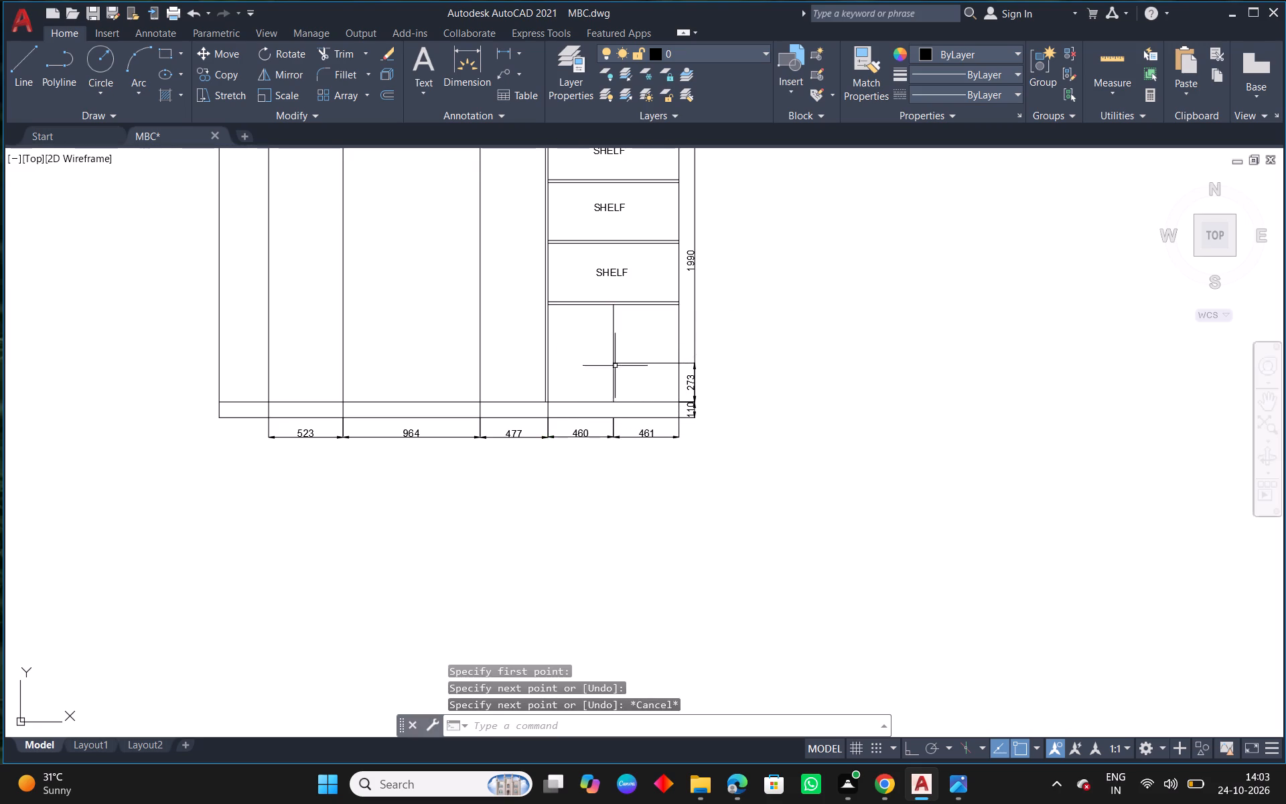
Extend the horizontal line above the 273 dimension across the 460 bay to the shelf compartment's far side.
scroll(614, 352, "up", 4)
scroll(683, 391, "down", 7)
scroll(804, 327, "down", 3)
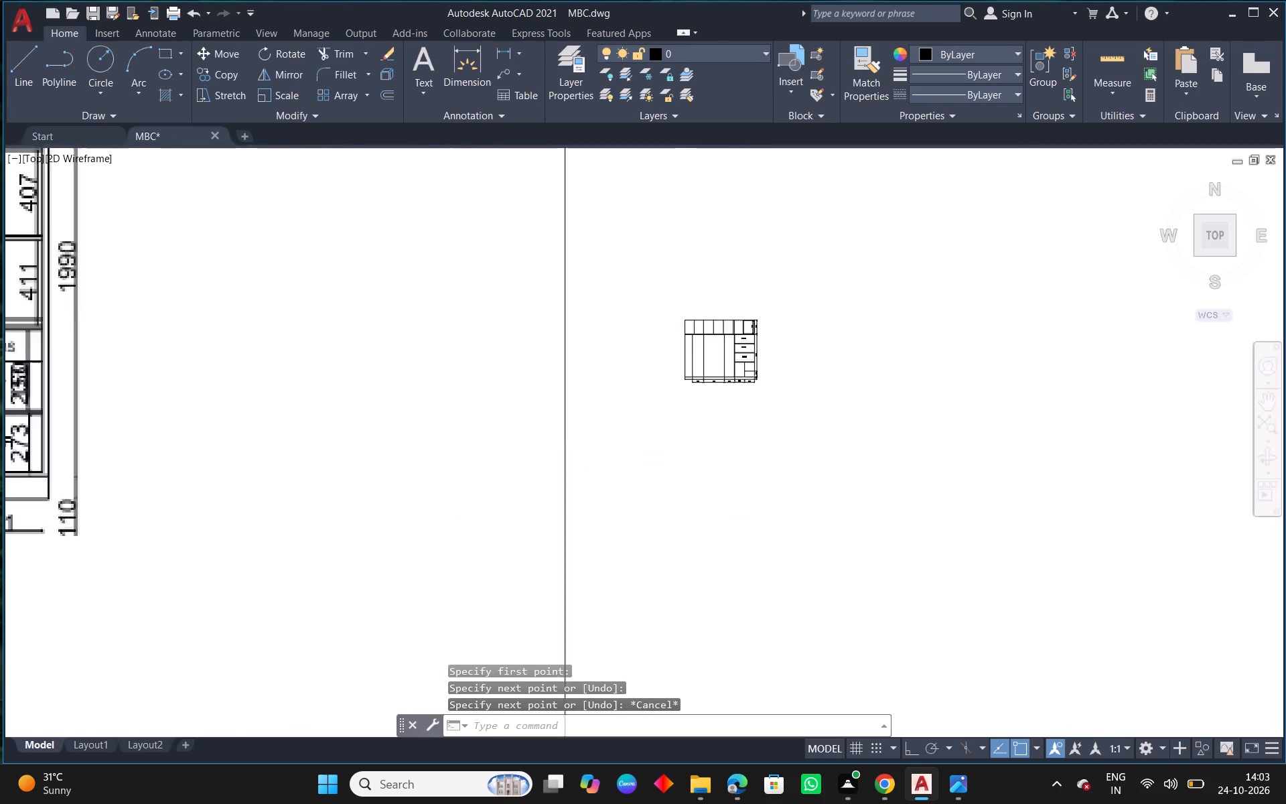
middle_click_drag(502, 468, 526, 450)
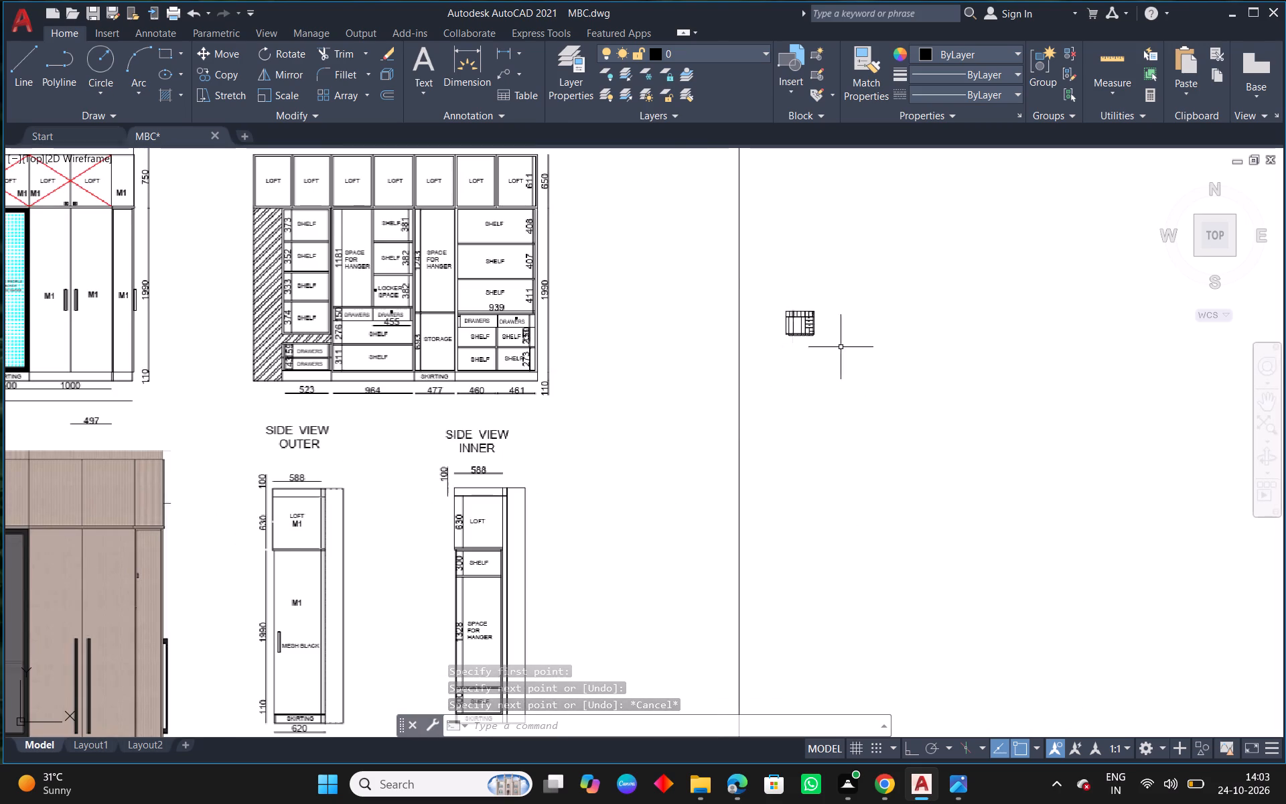
scroll(861, 359, "up", 1)
scroll(768, 291, "up", 4)
scroll(789, 413, "up", 1)
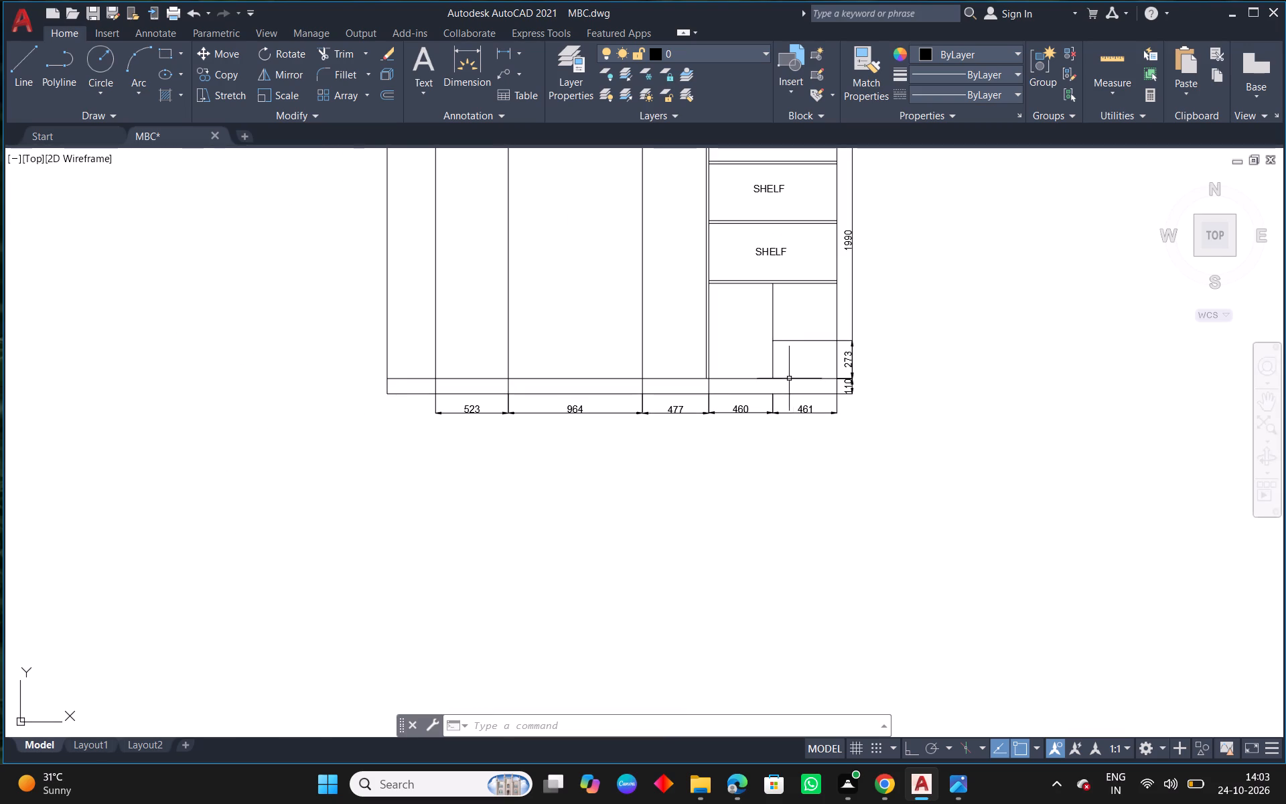
scroll(798, 359, "up", 1)
key("Escape")
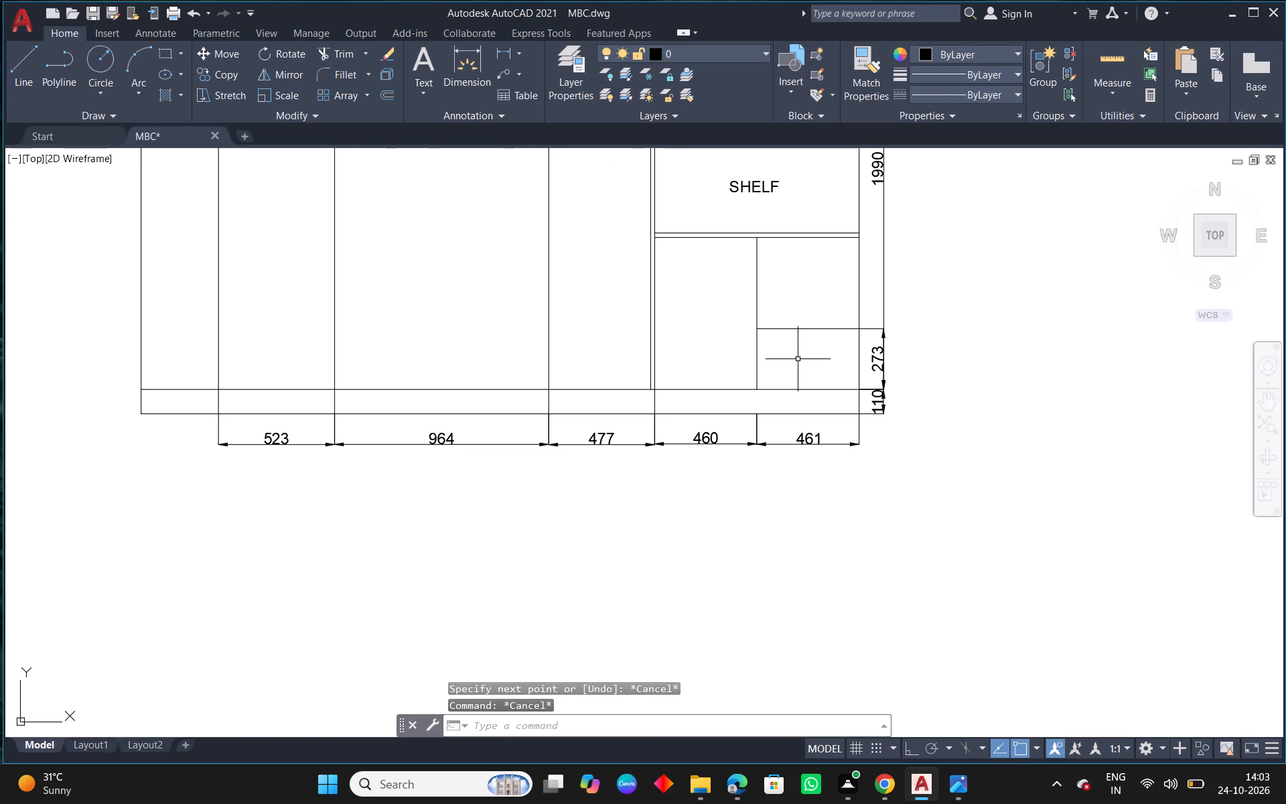
type("EX")
key("space")
left_click_drag(788, 308, 784, 350)
key("Escape")
Offset the horizontal line above the 273 dimension 250 upward within the 460 and 461 bays.
middle_click_drag(850, 347, 786, 354)
scroll(786, 354, "down", 3)
scroll(787, 364, "up", 2)
type("O 250")
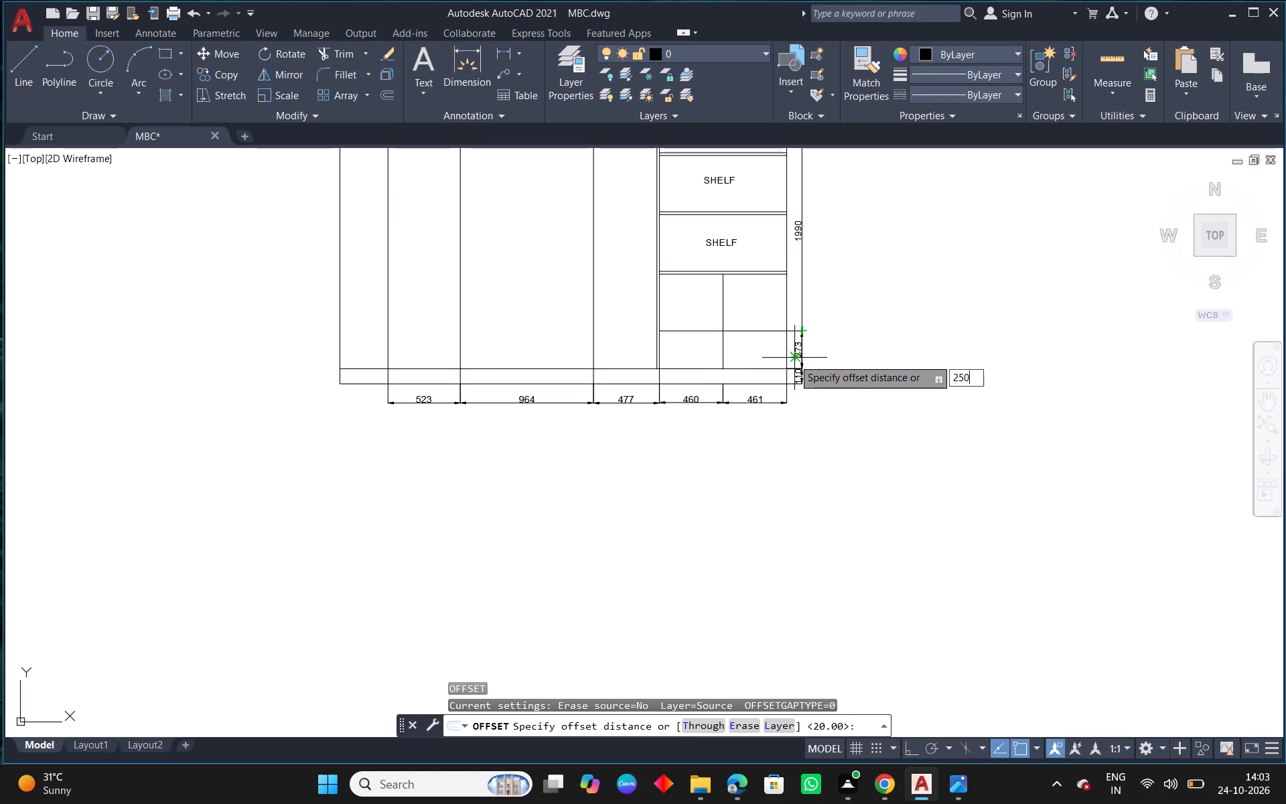
key("Return")
left_click_drag(744, 332, 745, 320)
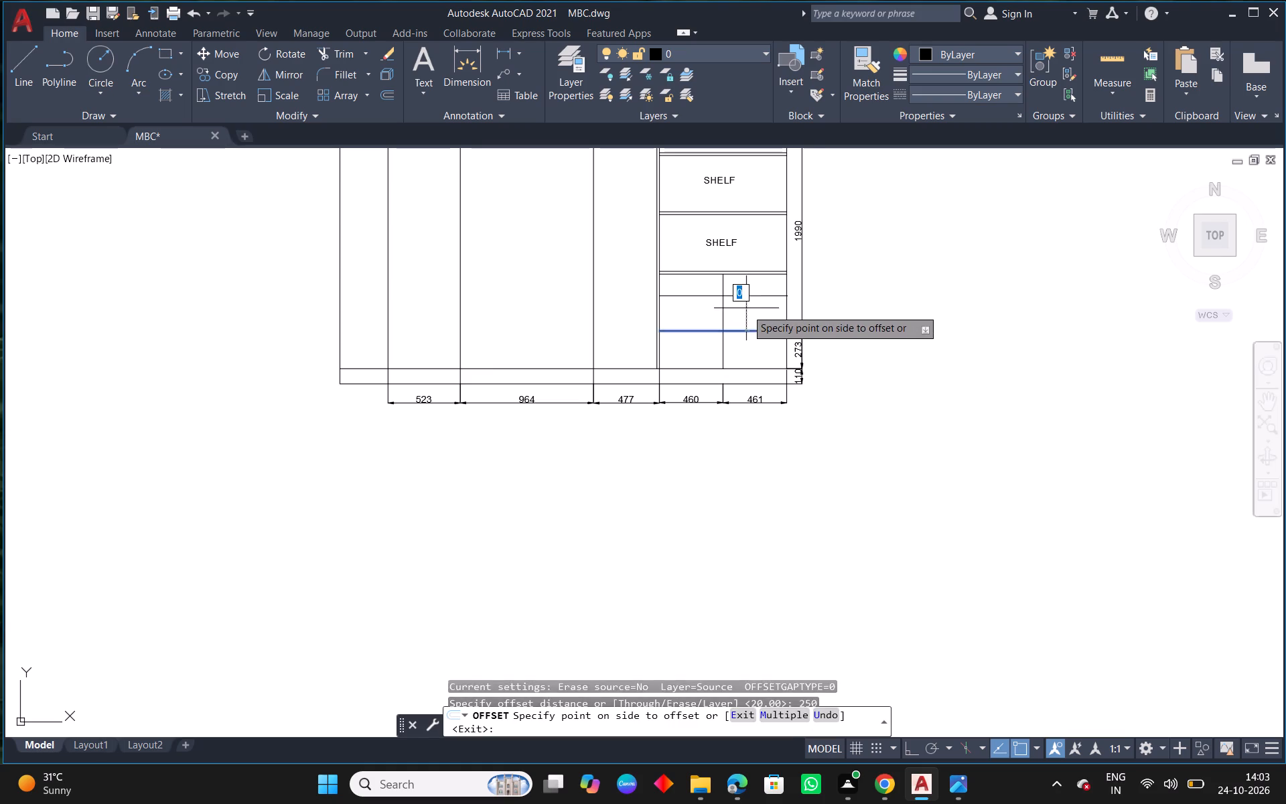
left_click(746, 308)
key("Escape")
Copy the SHELF label from the third shelf compartment into the two bottom compartments of the 460 and 461 bays.
middle_click_drag(819, 330, 735, 315)
scroll(722, 368, "down", 2)
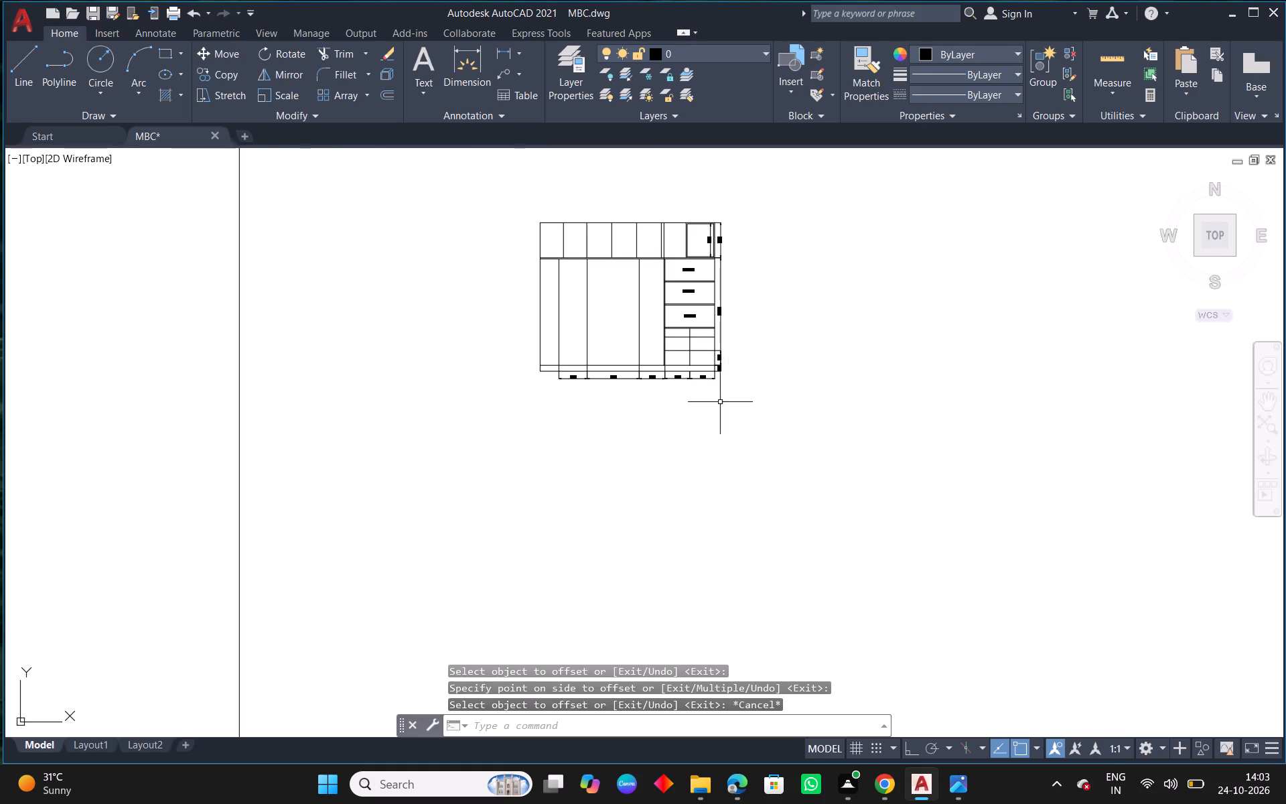
scroll(674, 362, "up", 5)
scroll(678, 379, "down", 4)
scroll(714, 437, "down", 4)
middle_click_drag(589, 476, 744, 456)
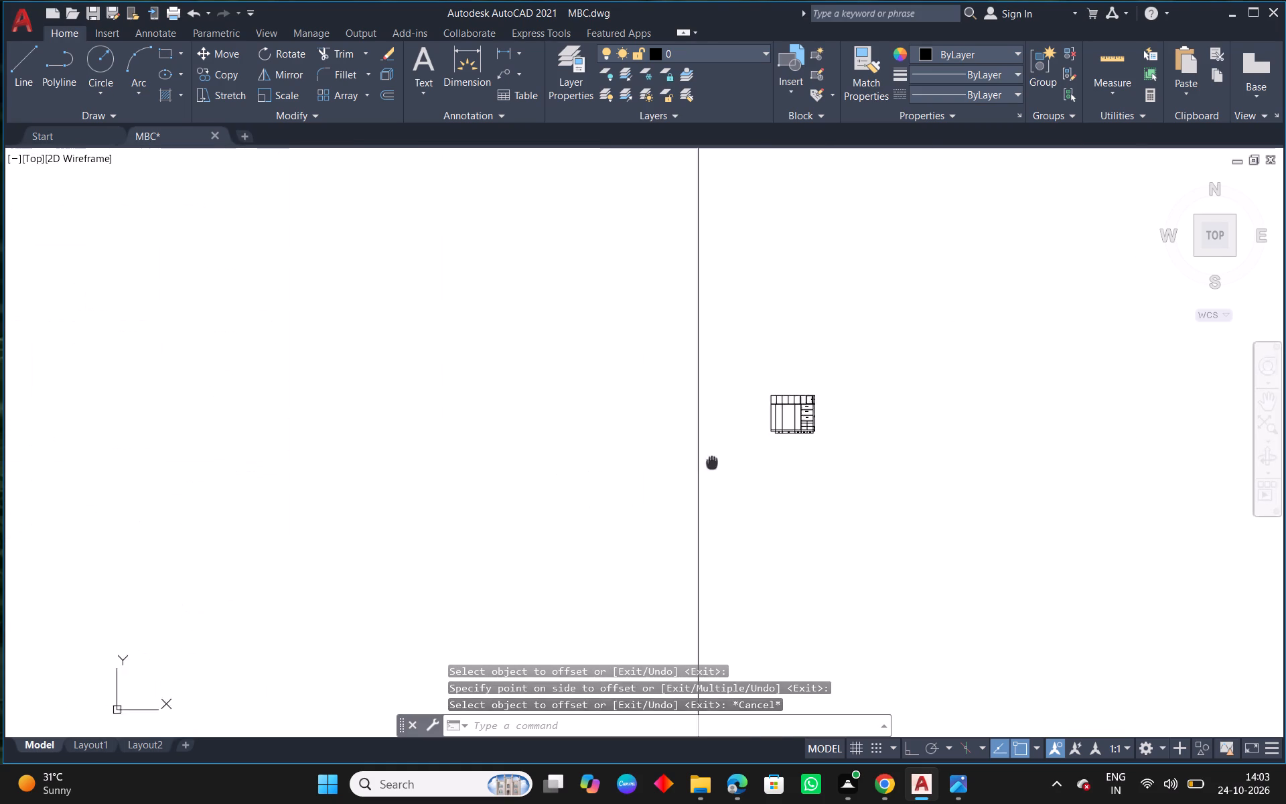
middle_click_drag(744, 456, 778, 444)
scroll(927, 421, "up", 4)
scroll(756, 332, "up", 2)
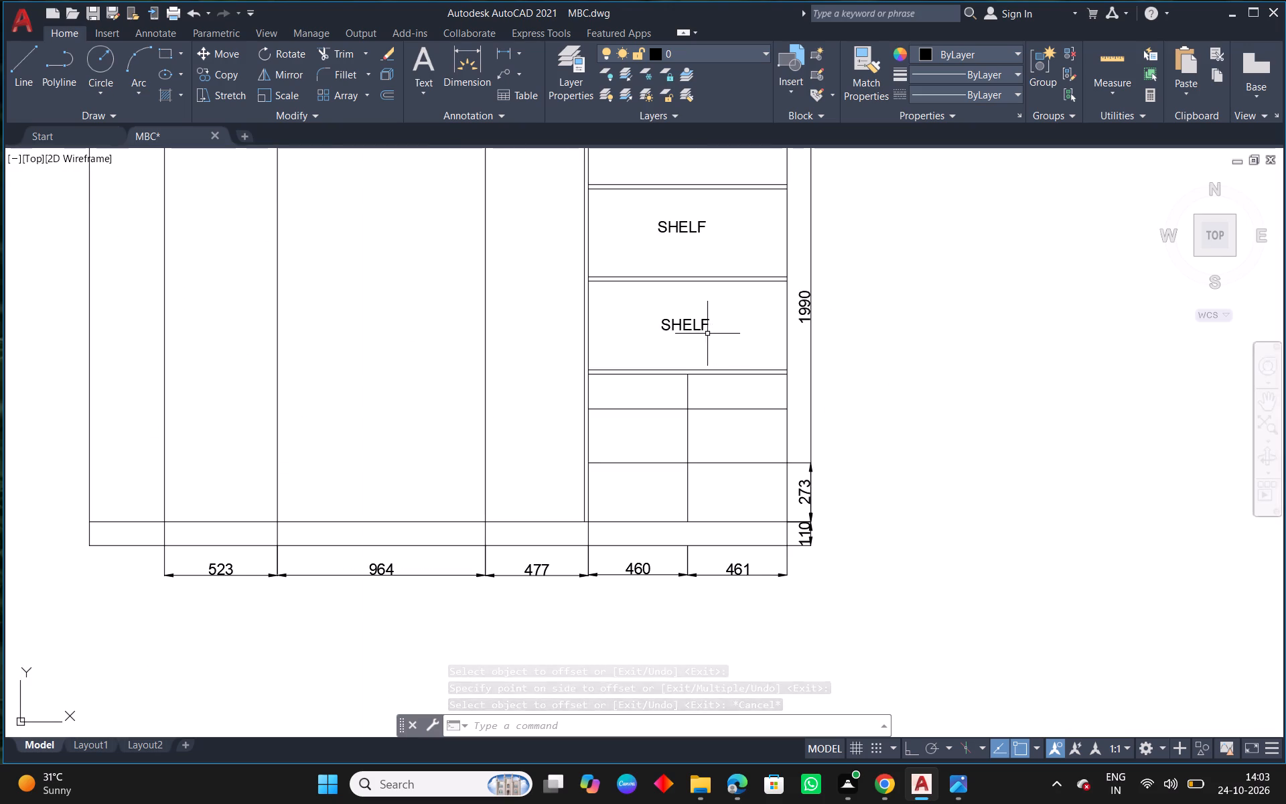
left_click(687, 325)
type("CO")
key("space")
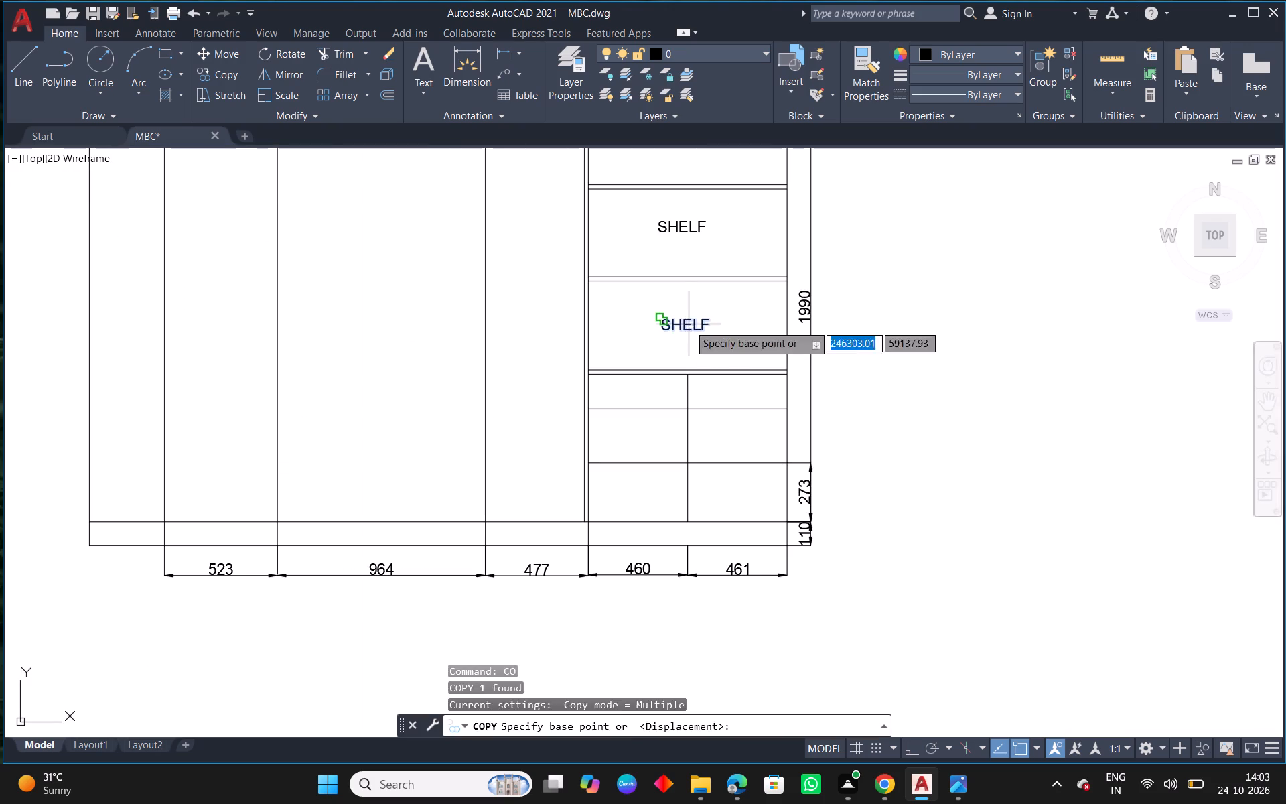
left_click(689, 324)
scroll(617, 517, "up", 2)
left_click(601, 441)
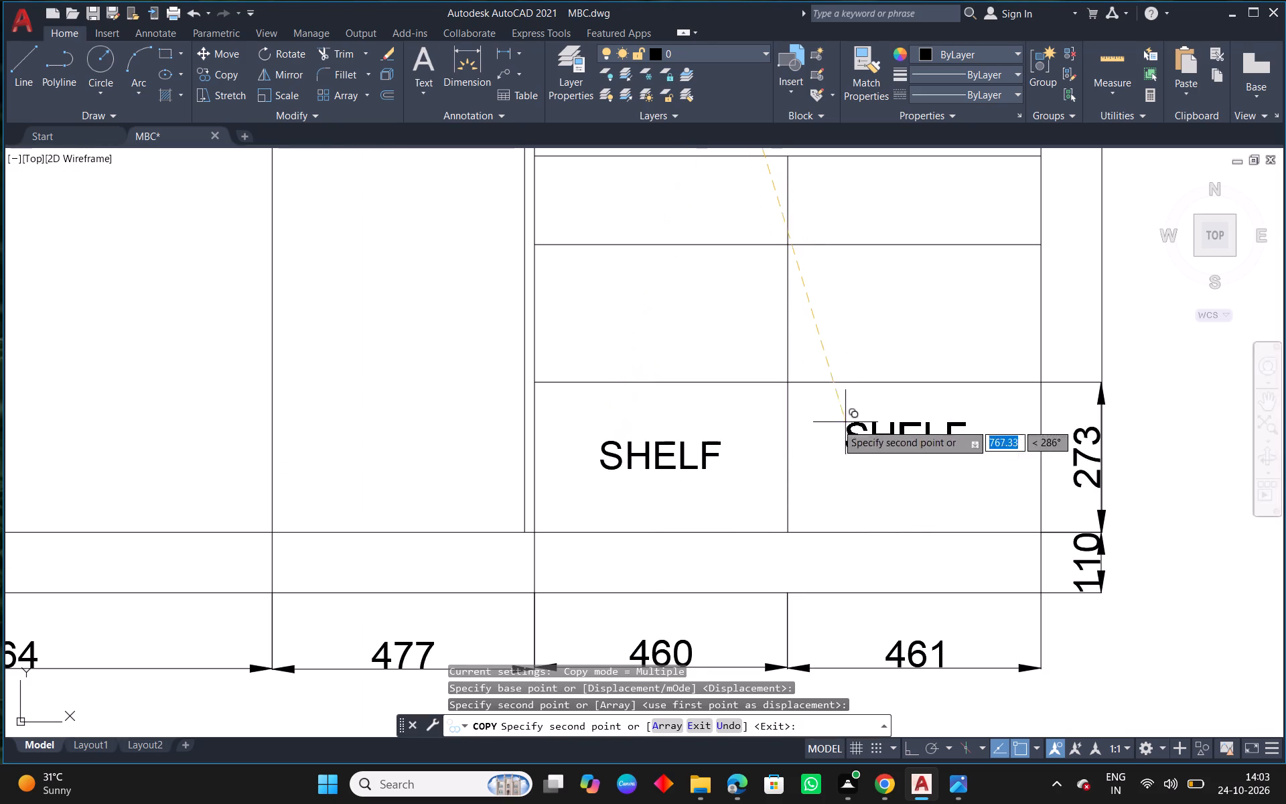
left_click(860, 444)
Copy the SHELF label into the middle and upper compartments of both the 460 and 461 bays.
scroll(722, 482, "down", 3)
middle_click_drag(683, 517, 1003, 419)
scroll(1003, 419, "down", 3)
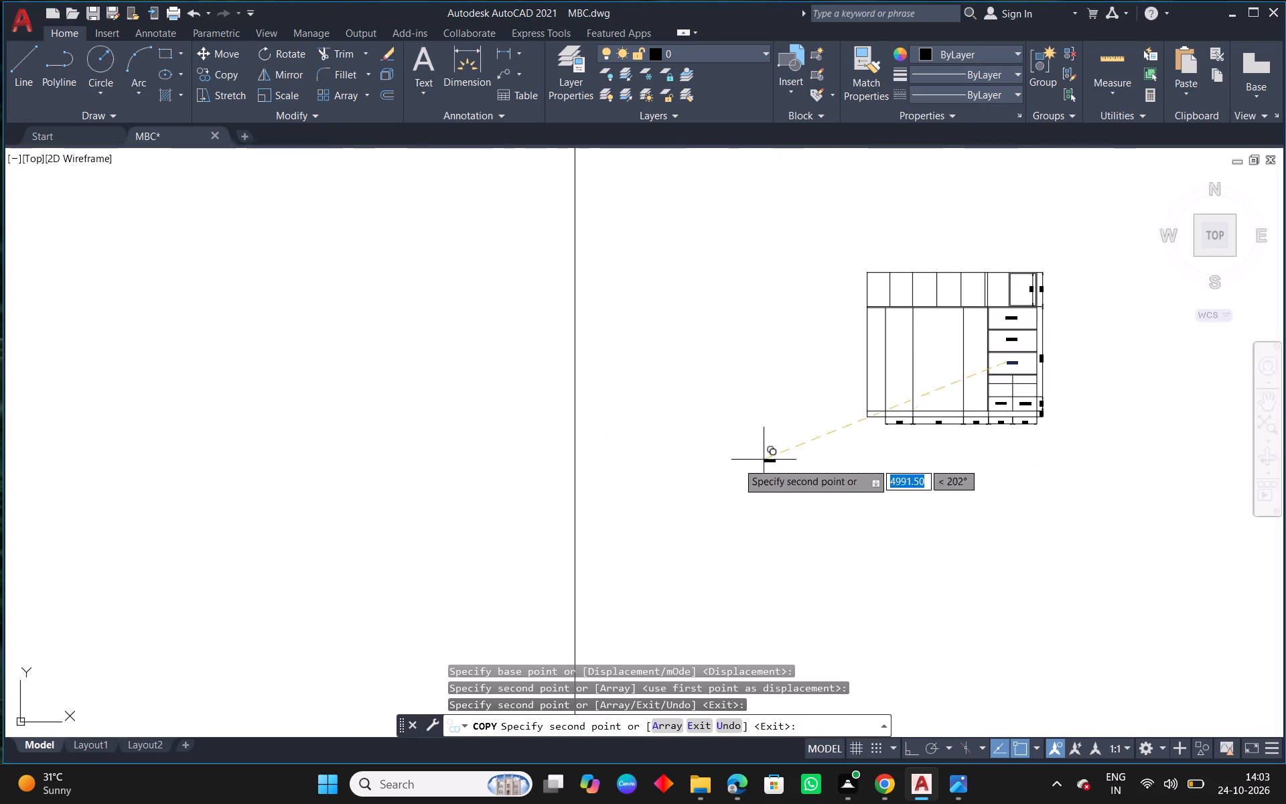
scroll(636, 483, "down", 3)
middle_click_drag(545, 516, 746, 468)
scroll(1035, 356, "up", 4)
middle_click_drag(815, 529, 828, 241)
scroll(817, 358, "up", 3)
scroll(668, 329, "up", 1)
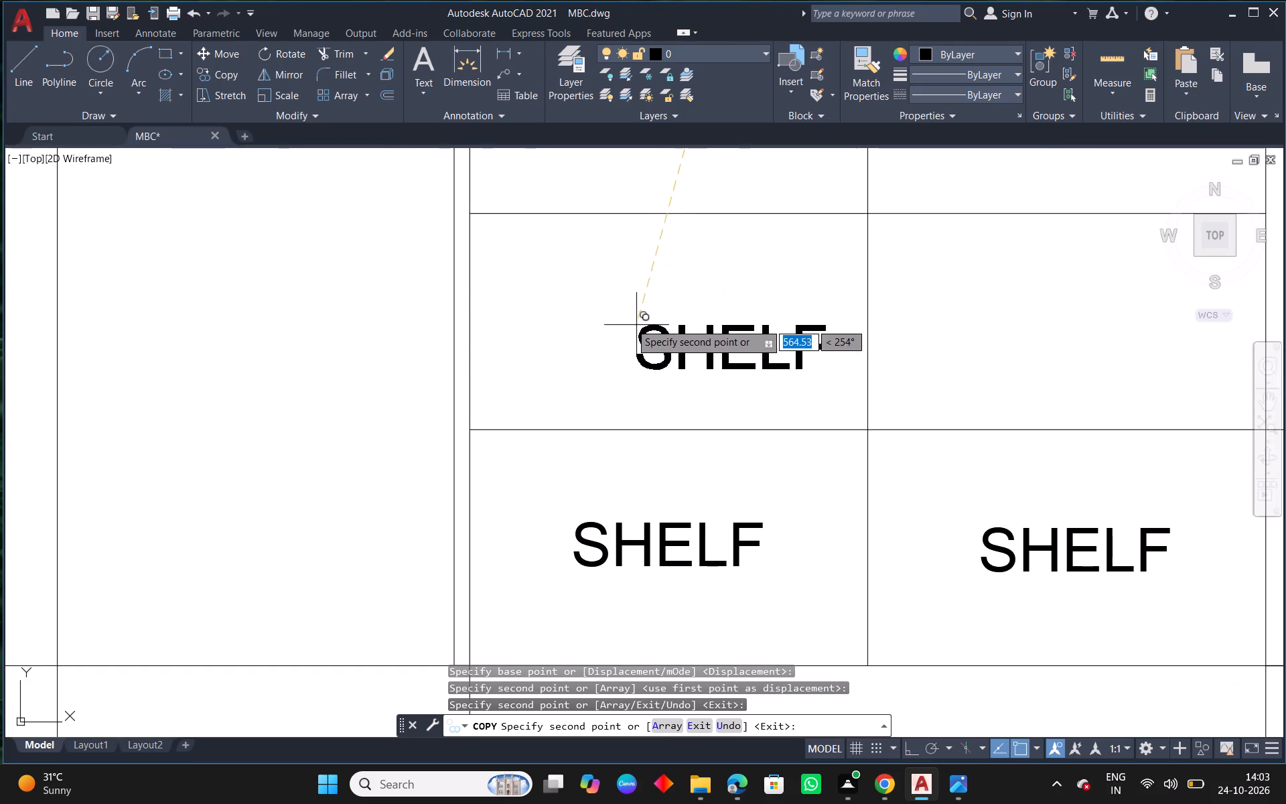
left_click(580, 311)
middle_click_drag(1011, 342, 768, 373)
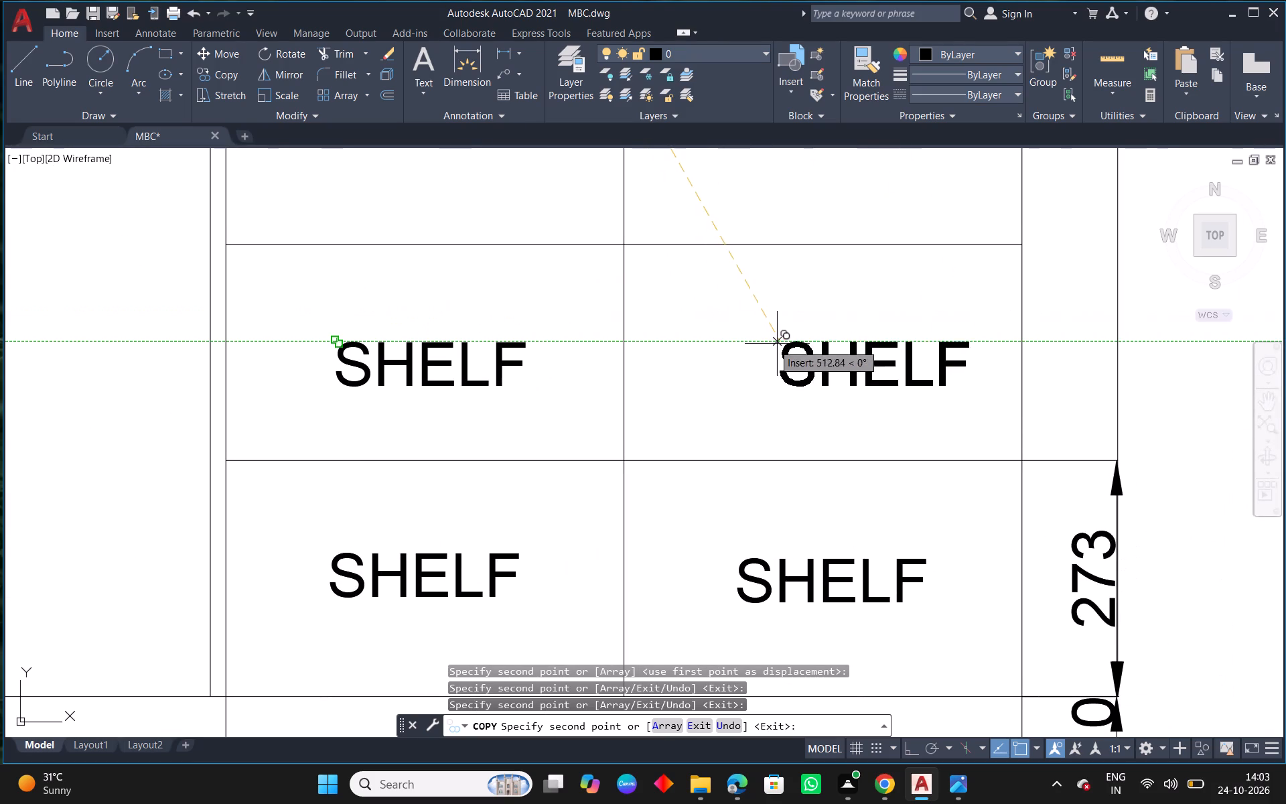
left_click(751, 342)
middle_click_drag(747, 204, 729, 362)
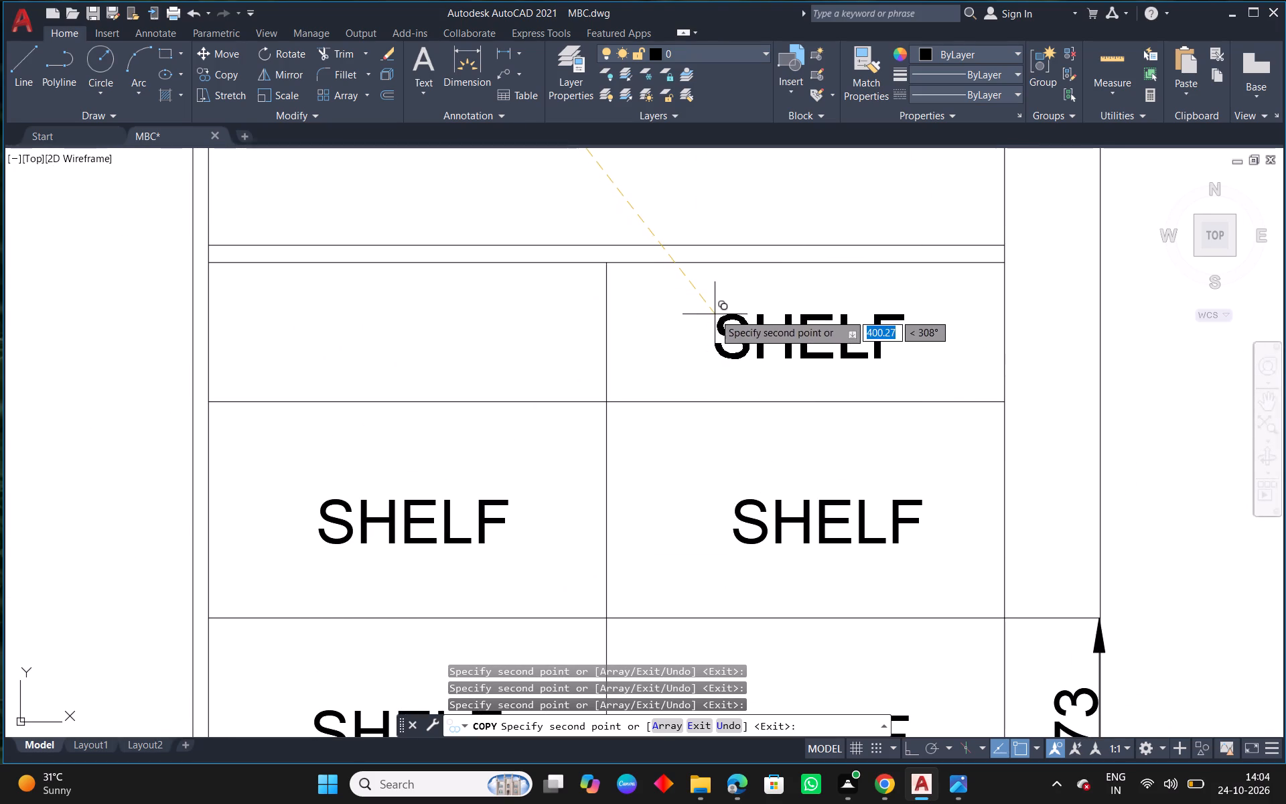
left_click(713, 313)
left_click(319, 312)
key("Escape")
Check the reference inner view for the labels and layout of the lower shelf and drawer compartments.
scroll(478, 372, "down", 5)
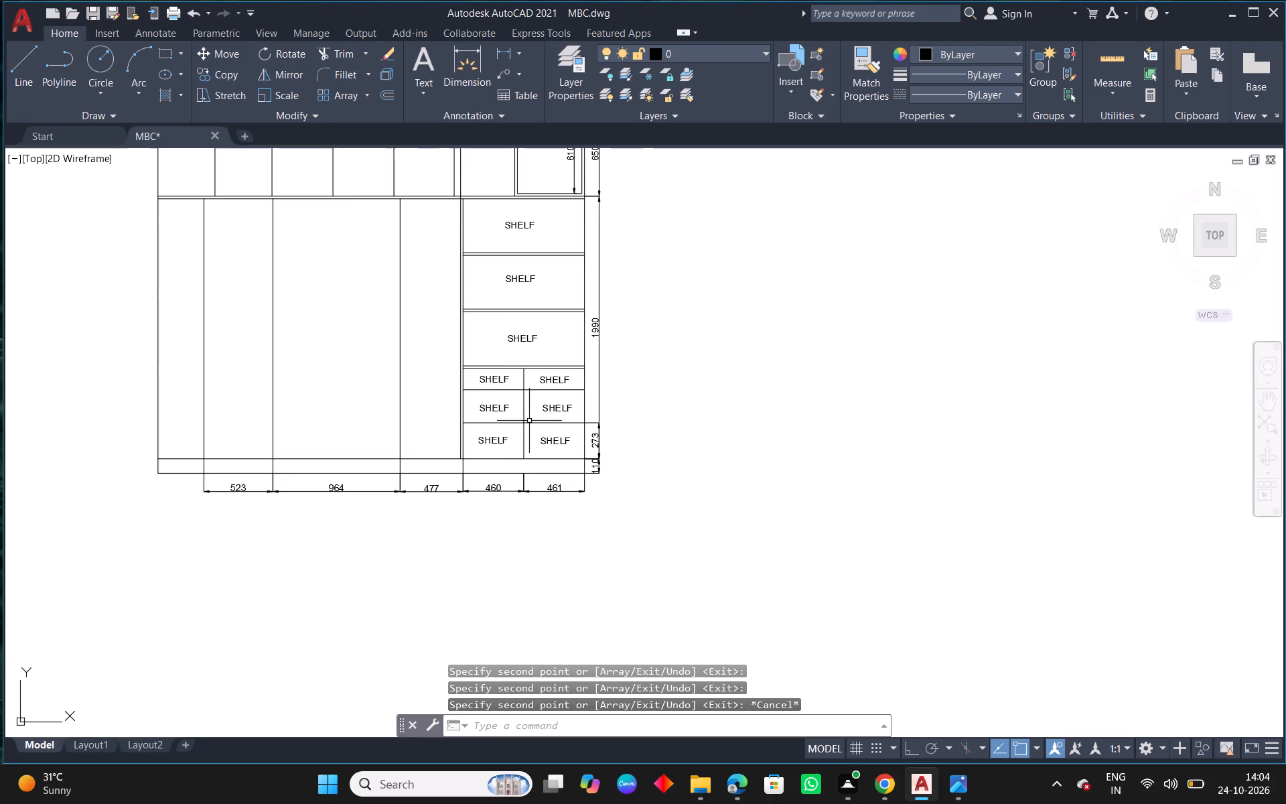
scroll(528, 431, "down", 2)
middle_click_drag(483, 464, 999, 375)
scroll(997, 379, "down", 2)
scroll(571, 433, "up", 3)
scroll(570, 416, "down", 1)
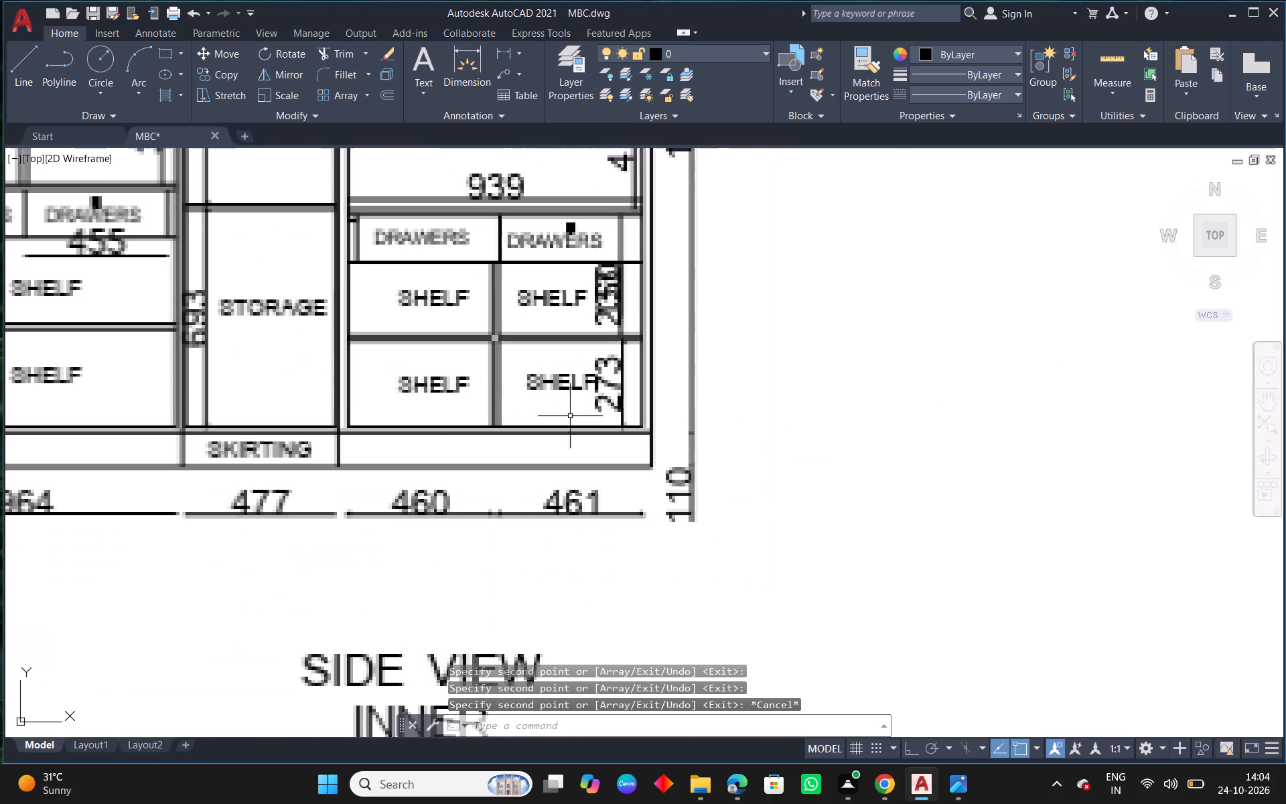
scroll(574, 420, "down", 4)
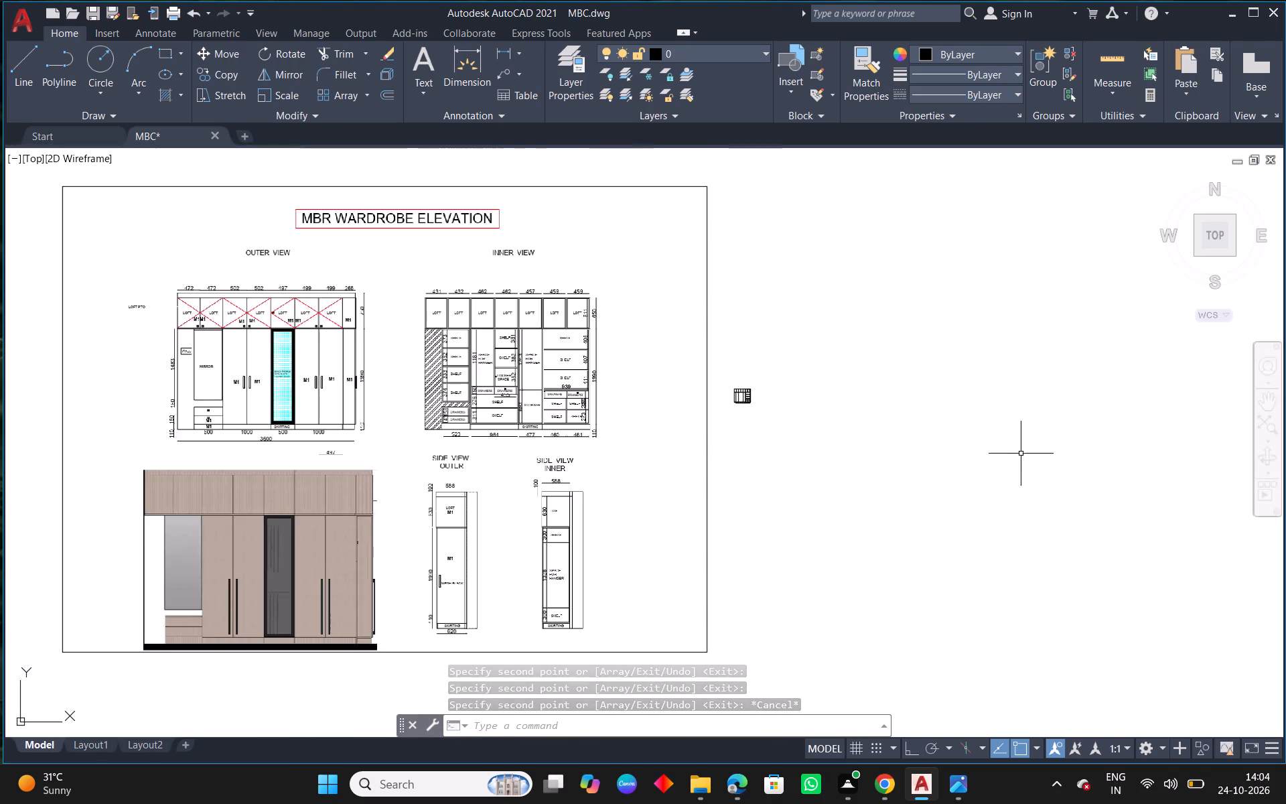
middle_click_drag(1023, 454, 685, 455)
Change the label in the 460 bay's upper compartment to DRAWERS.
scroll(358, 404, "up", 3)
scroll(511, 403, "up", 3)
scroll(447, 355, "up", 4)
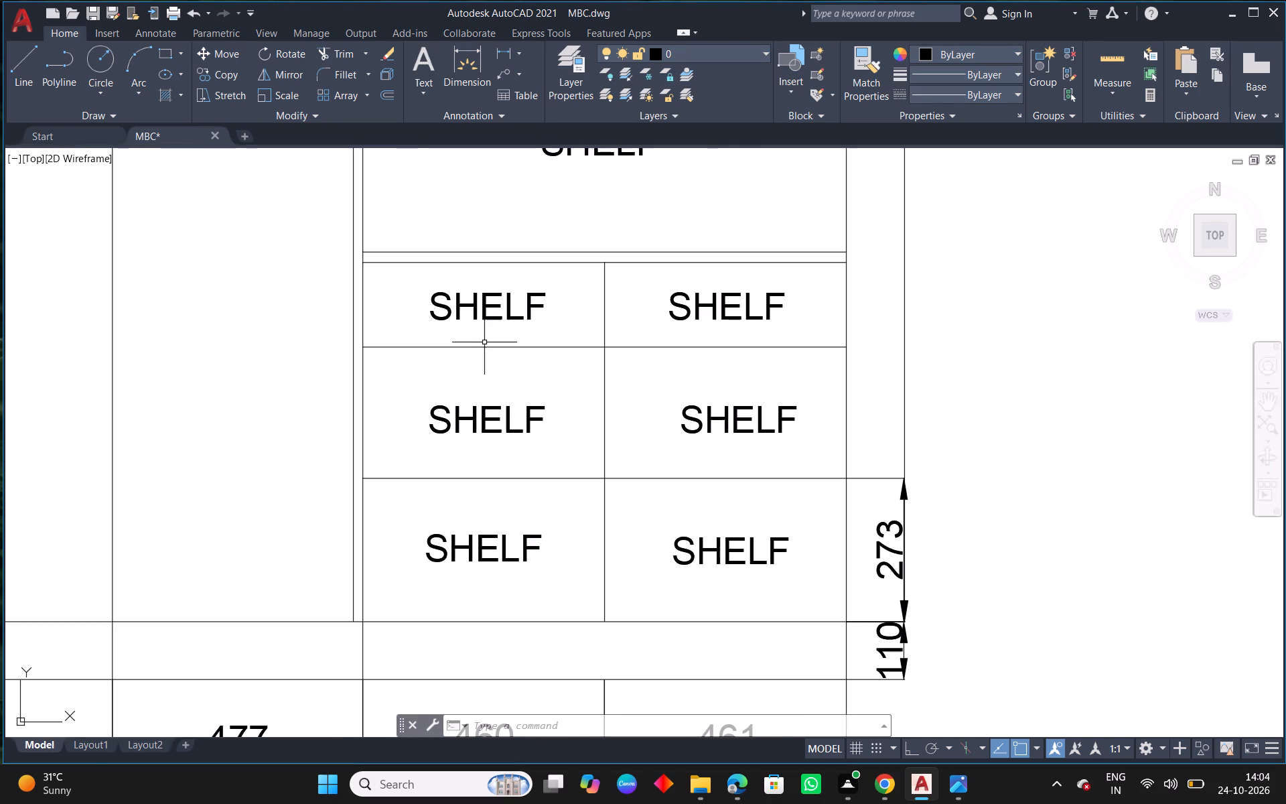
type("ED")
key("space")
left_click(476, 308)
left_click_drag(539, 305, 418, 305)
key("BackSpace")
type("DRAWER")
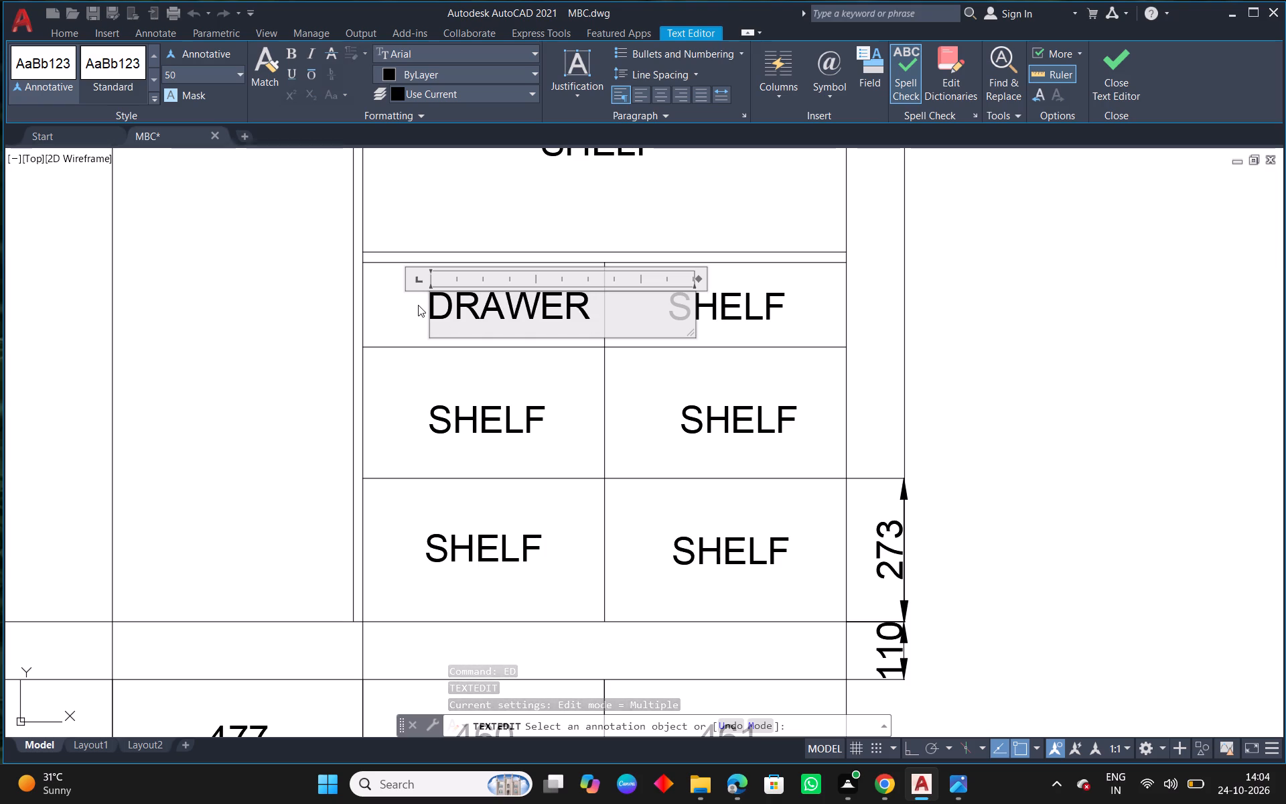
key("s")
left_click(831, 336)
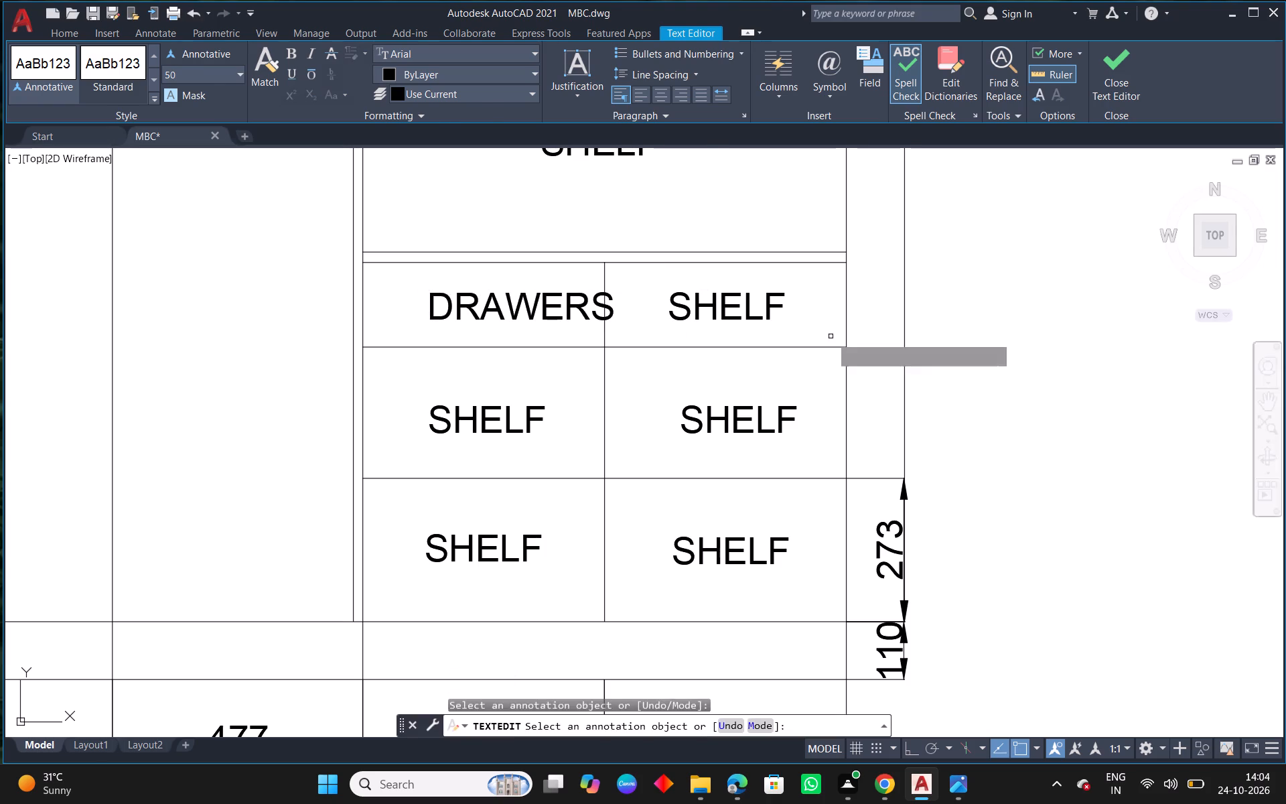
key("Escape")
Shift the DRAWERS label sideways so it fits inside the 460 bay's upper compartment.
scroll(460, 318, "up", 1)
left_click(445, 317)
left_click(397, 306)
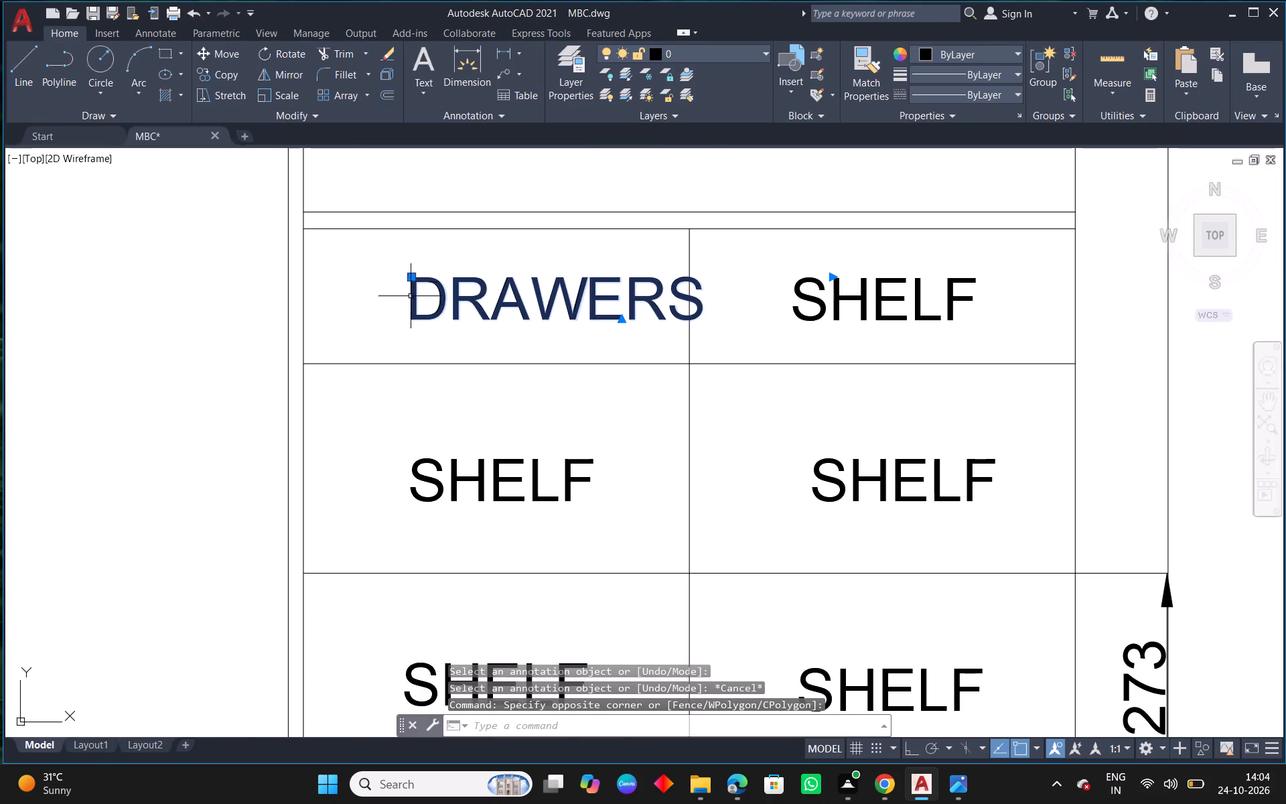
left_click(410, 279)
left_click(332, 276)
key("Escape")
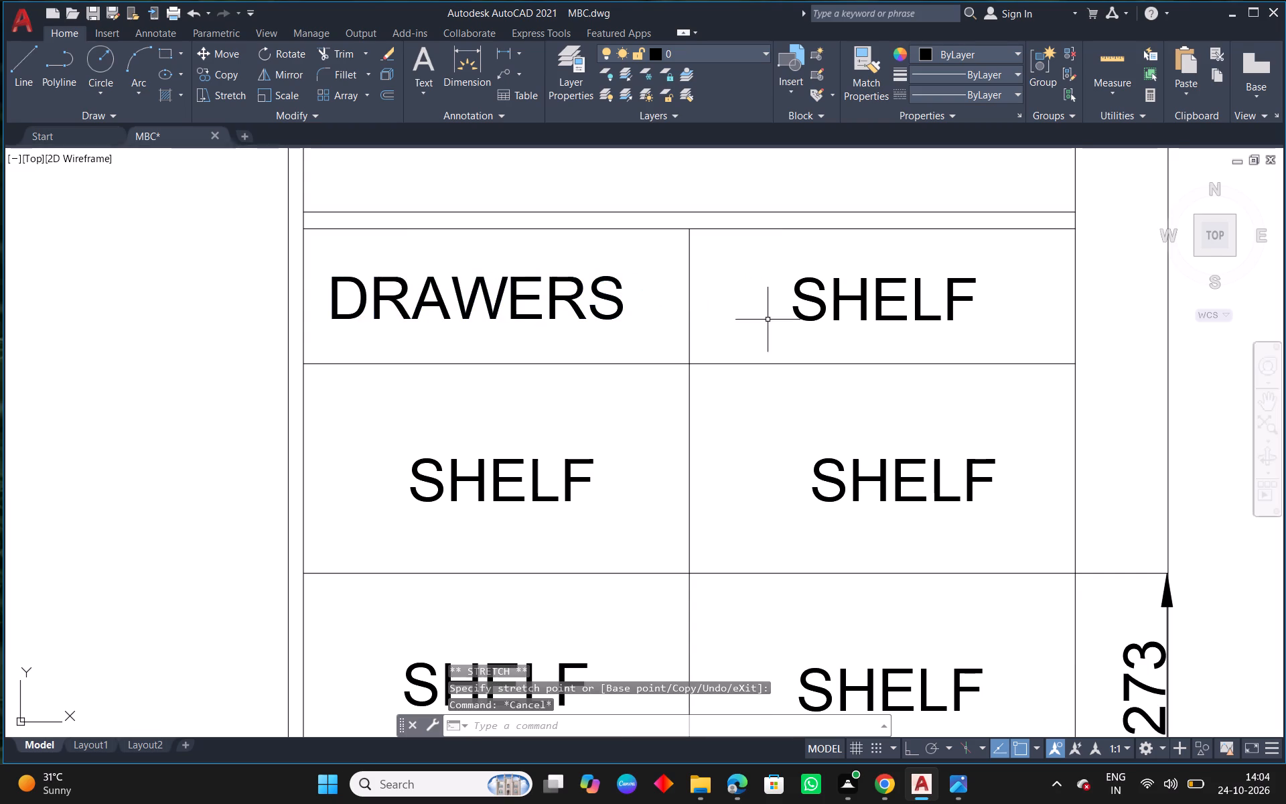
Replace the SHELF label in the 461 bay's upper compartment with a copy of the DRAWERS label.
left_click(768, 308)
left_click(845, 304)
left_click(843, 311)
left_click(833, 309)
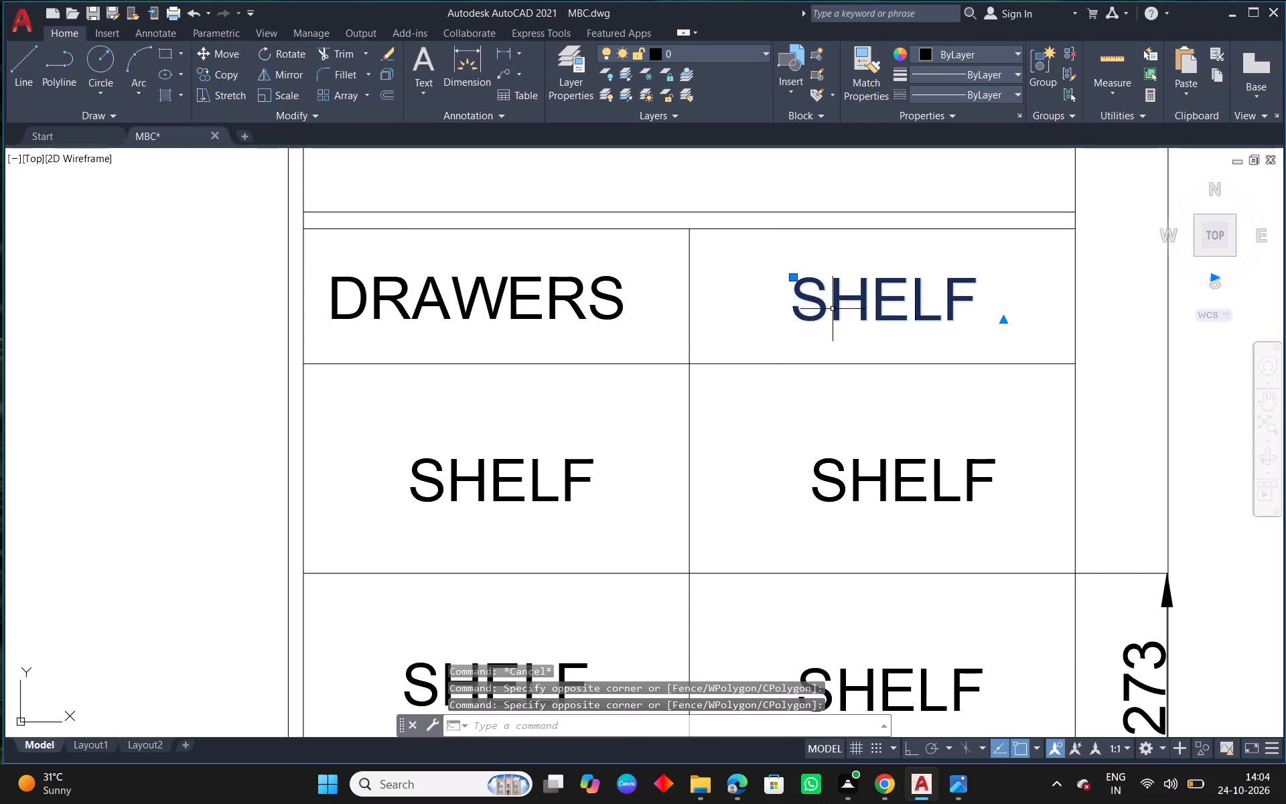
key("Delete")
left_click(518, 303)
type("CO")
key("space")
left_click_drag(336, 282, 342, 287)
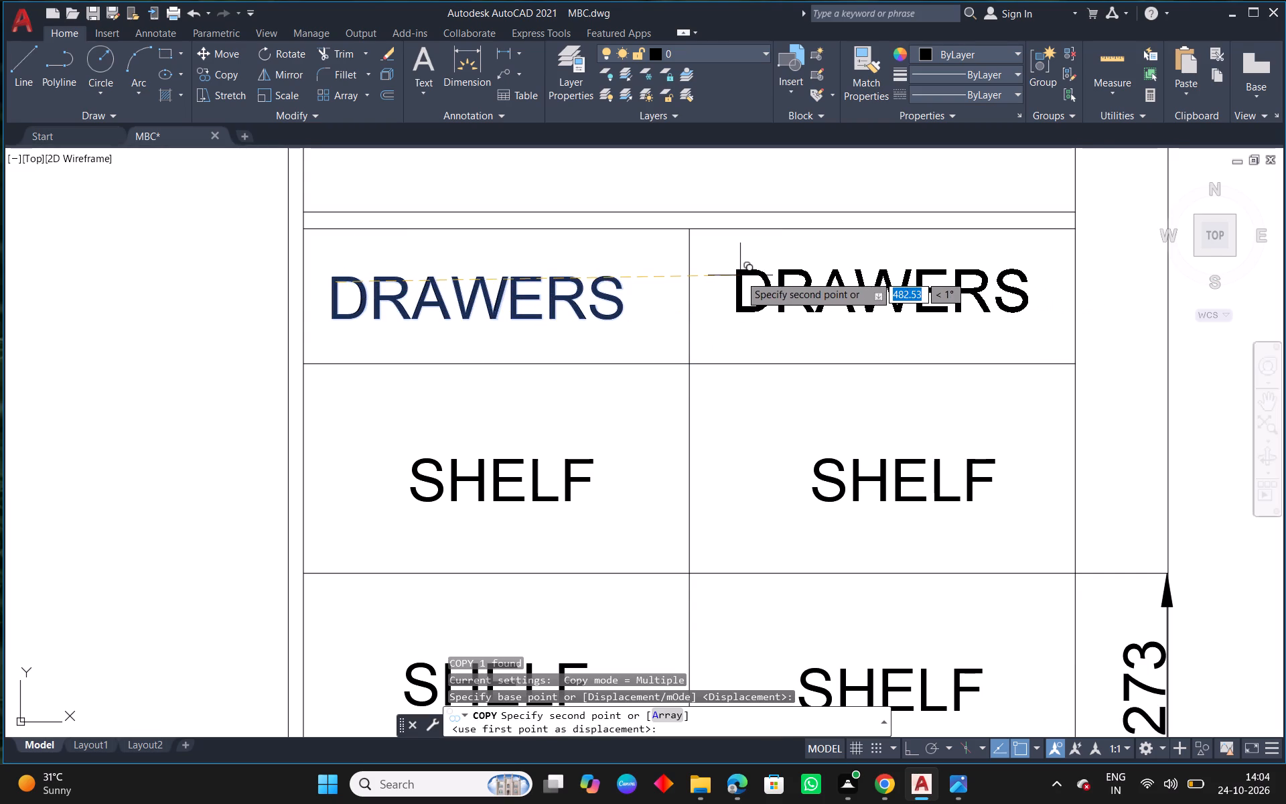
left_click(740, 275)
key("Escape")
Save the drawing.
scroll(755, 279, "down", 3)
scroll(829, 366, "down", 1)
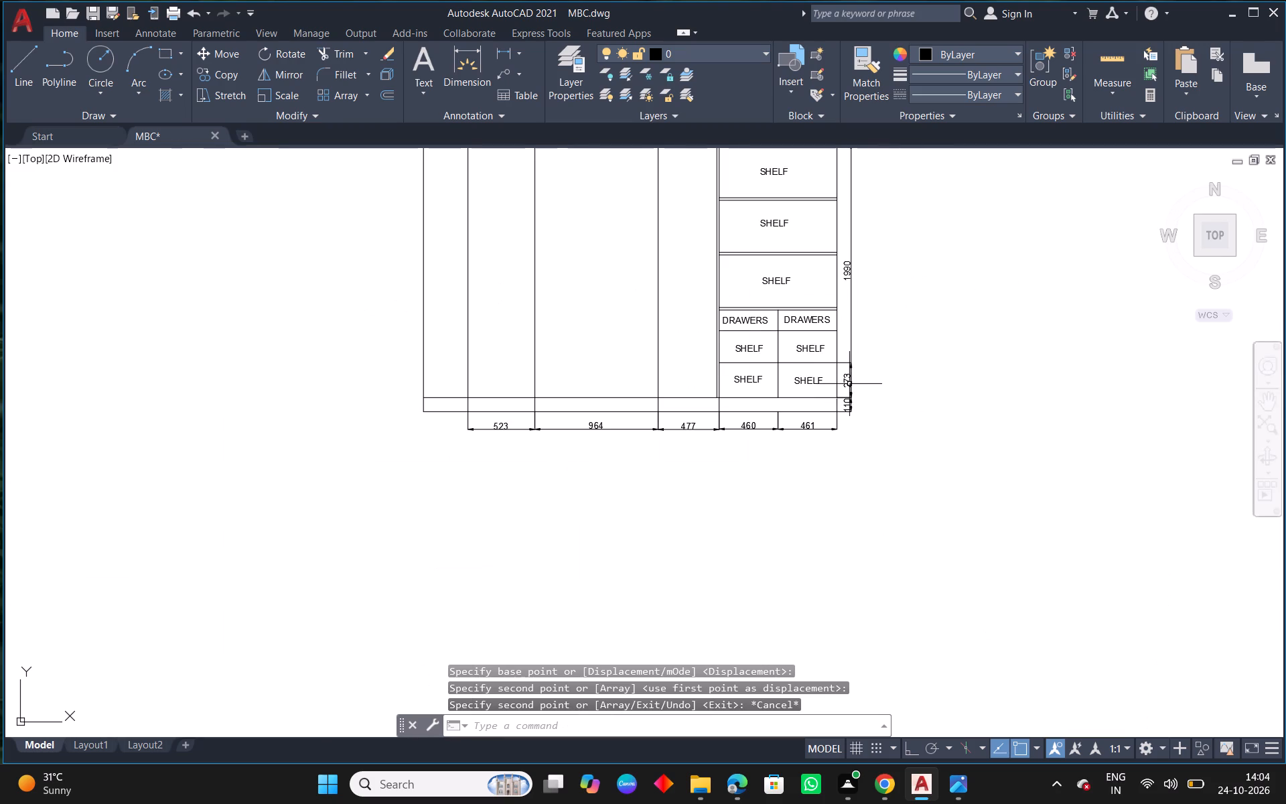
scroll(849, 384, "down", 2)
scroll(840, 391, "up", 1)
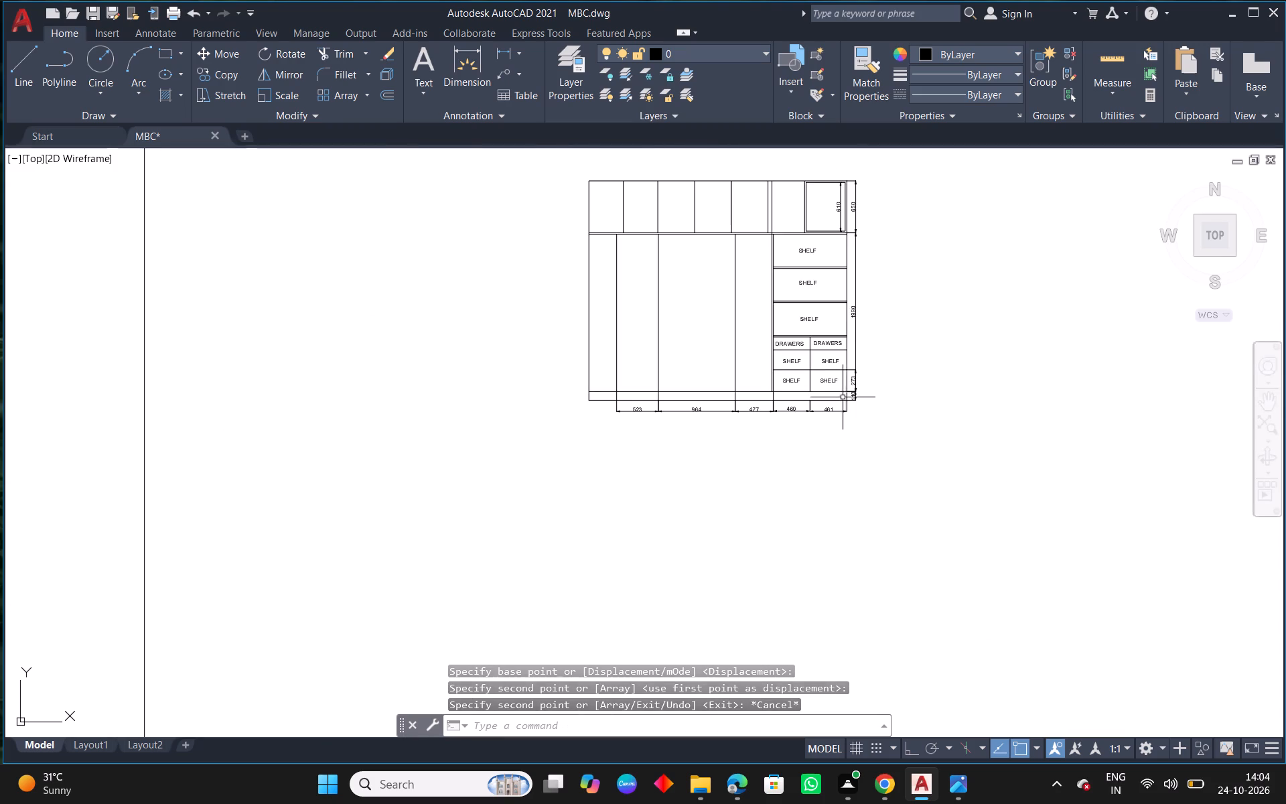
middle_click_drag(895, 269, 888, 332)
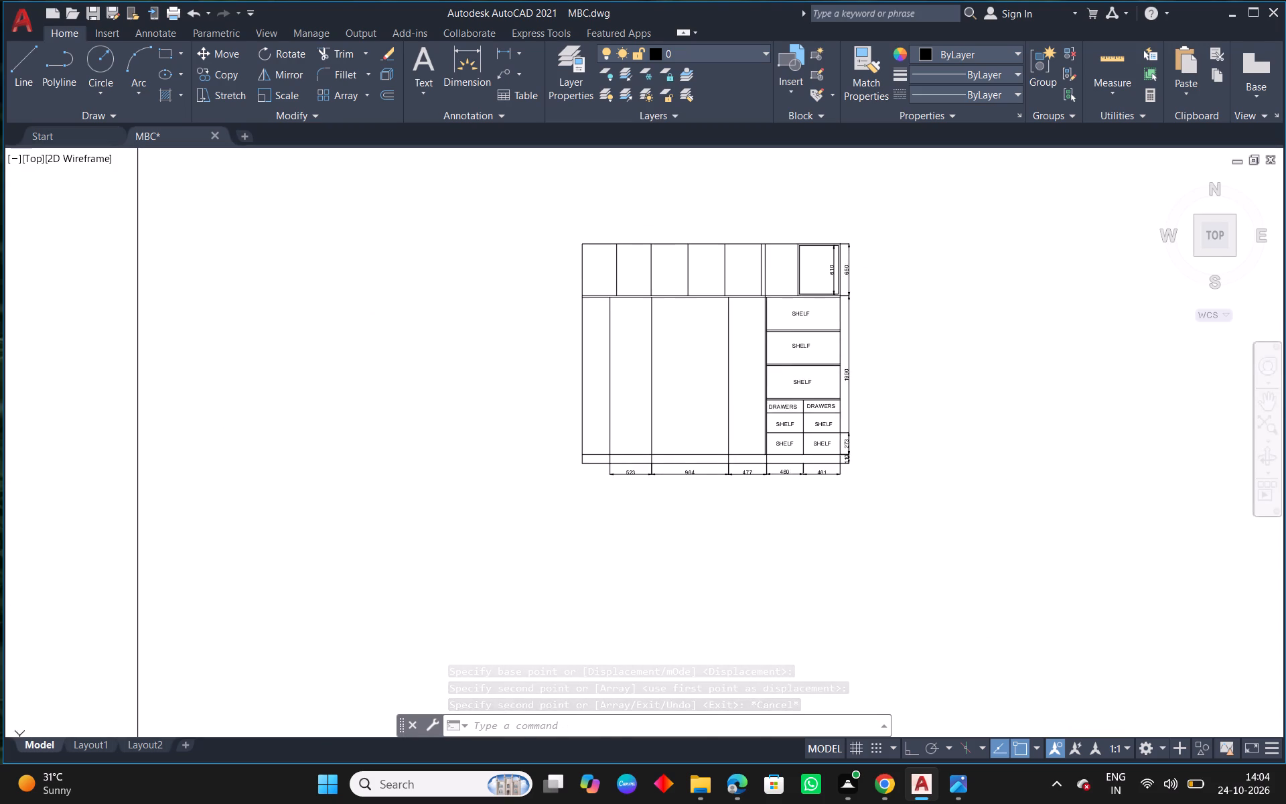
left_click_drag(898, 211, 846, 284)
left_click(476, 552)
key("ctrl+s")
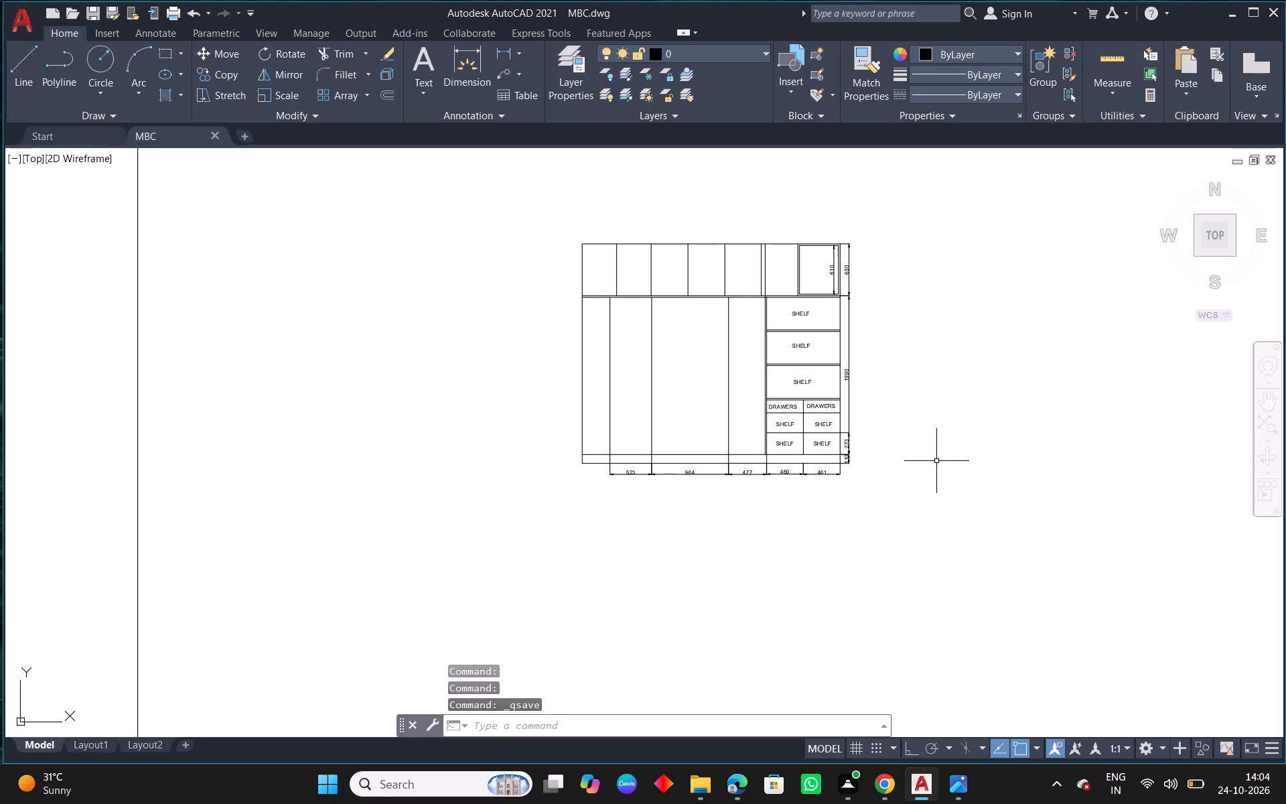
Draw a small rectangular handle below the DRAWERS label in the 460 bay.
scroll(812, 409, "up", 5)
scroll(683, 399, "up", 1)
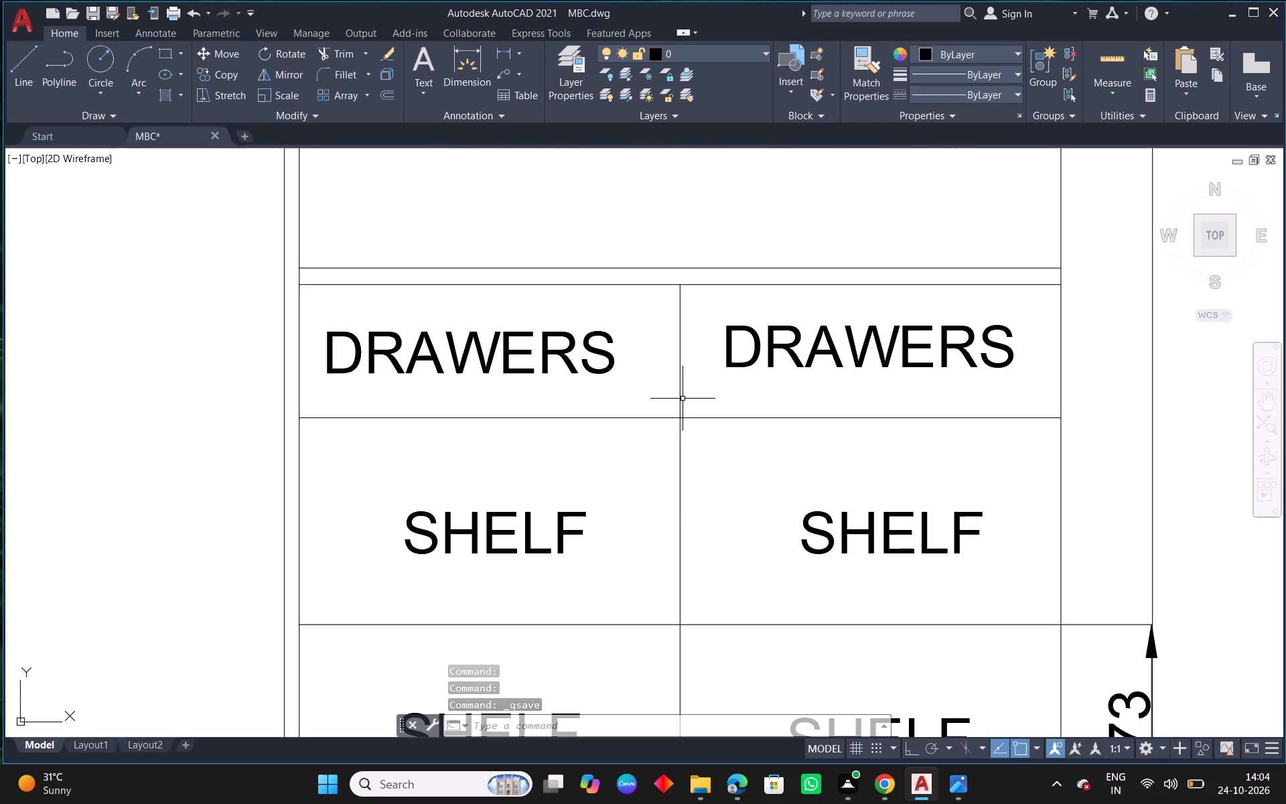
left_click(166, 57)
scroll(642, 487, "up", 1)
left_click(336, 338)
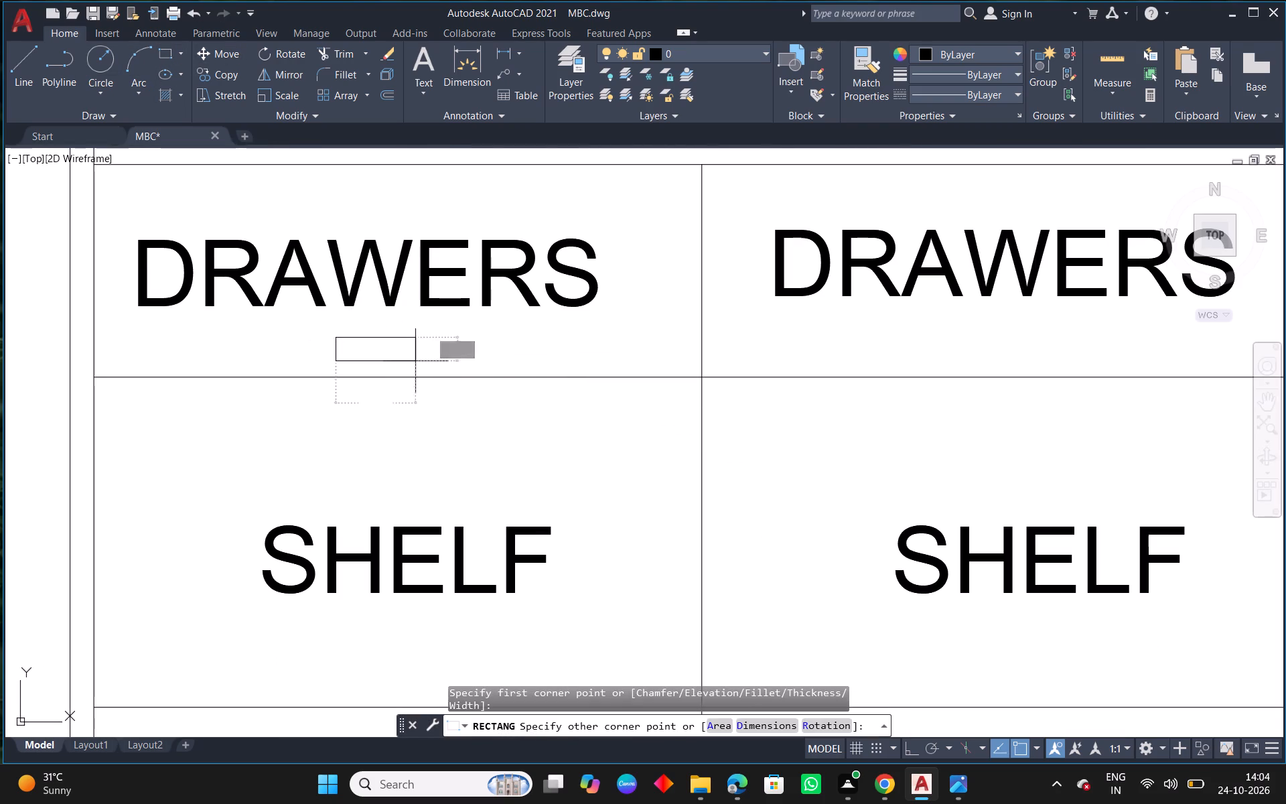
left_click(443, 360)
Draw a matching small rectangular handle below the DRAWERS label in the 461 bay.
middle_click_drag(809, 389, 700, 401)
right_click(794, 355)
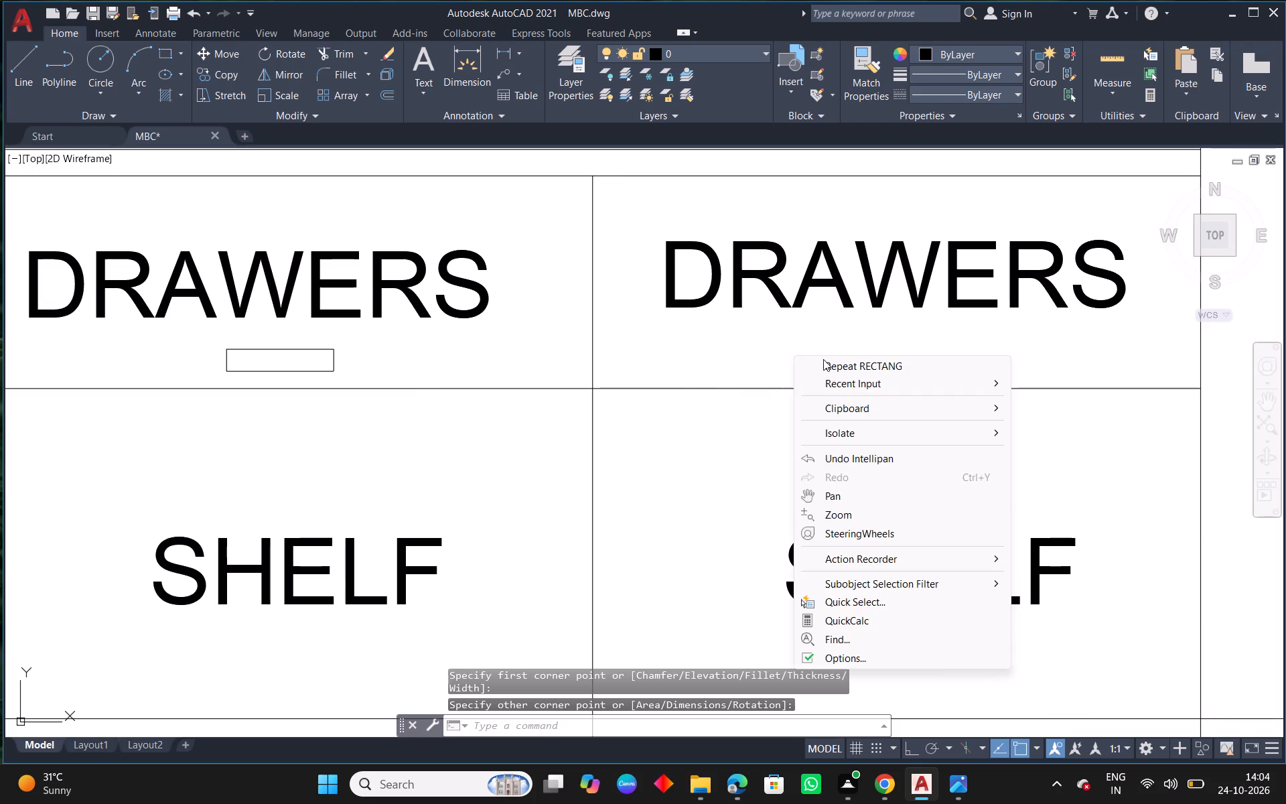
left_click(849, 370)
left_click_drag(849, 346, 856, 348)
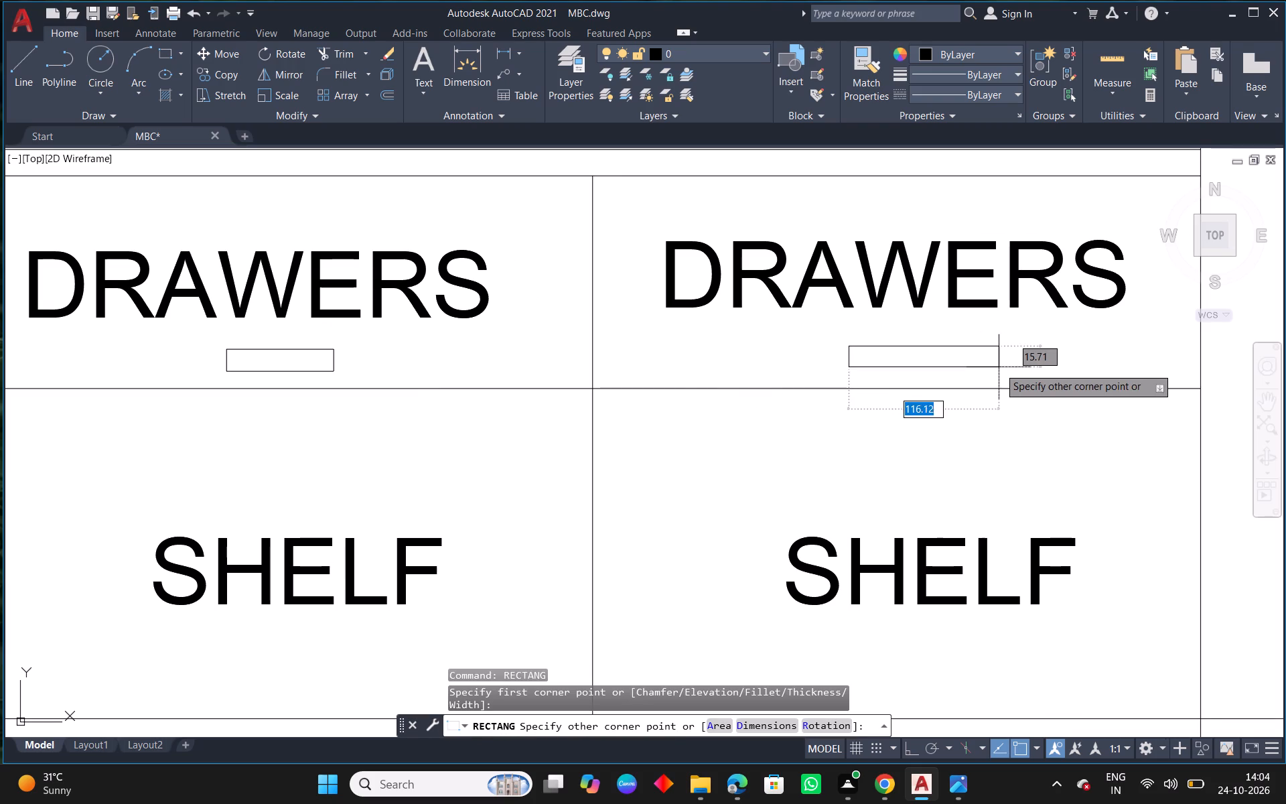
left_click(964, 366)
right_click(964, 366)
left_click(1013, 380)
scroll(924, 387, "down", 3)
scroll(928, 460, "down", 3)
key("Escape")
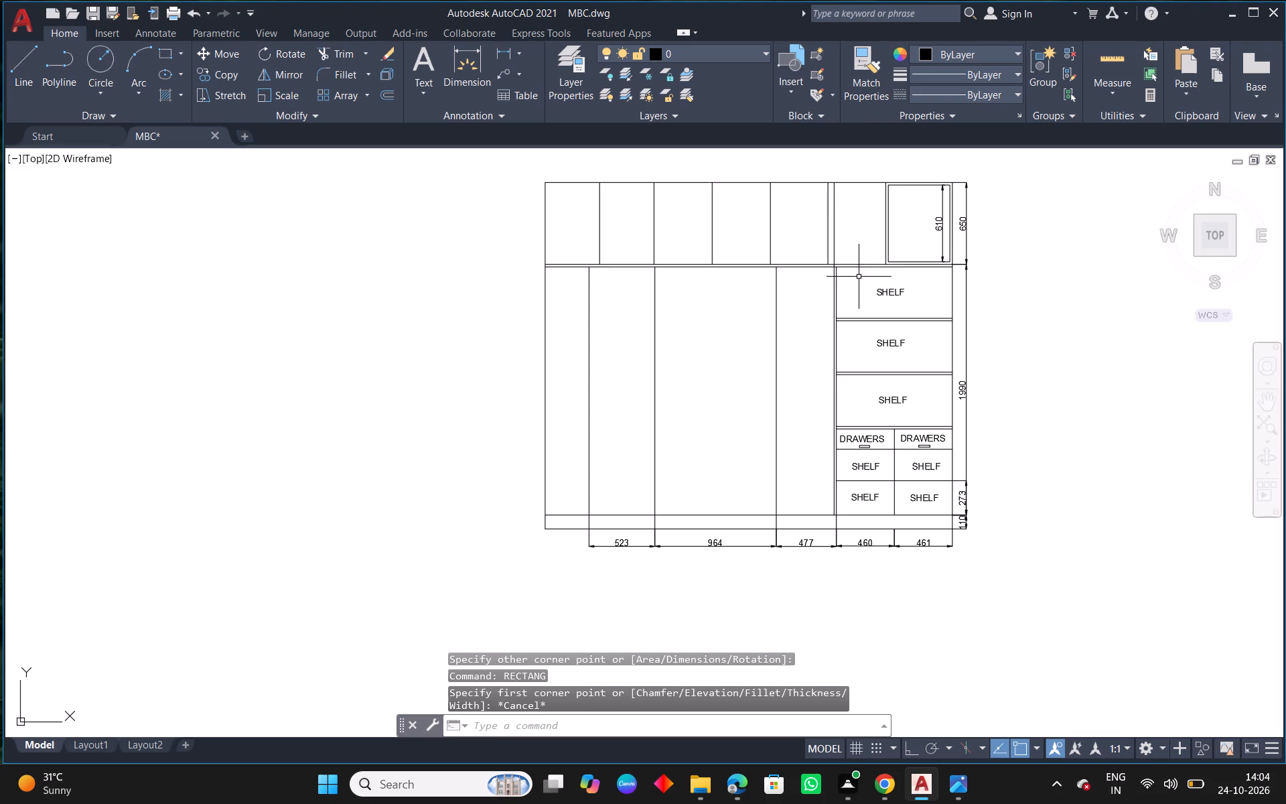
Trim away the extra vertical line beside the fifth loft divider, above the shelf compartment's partition.
type("TR")
key("space")
left_click(833, 221)
key("Escape")
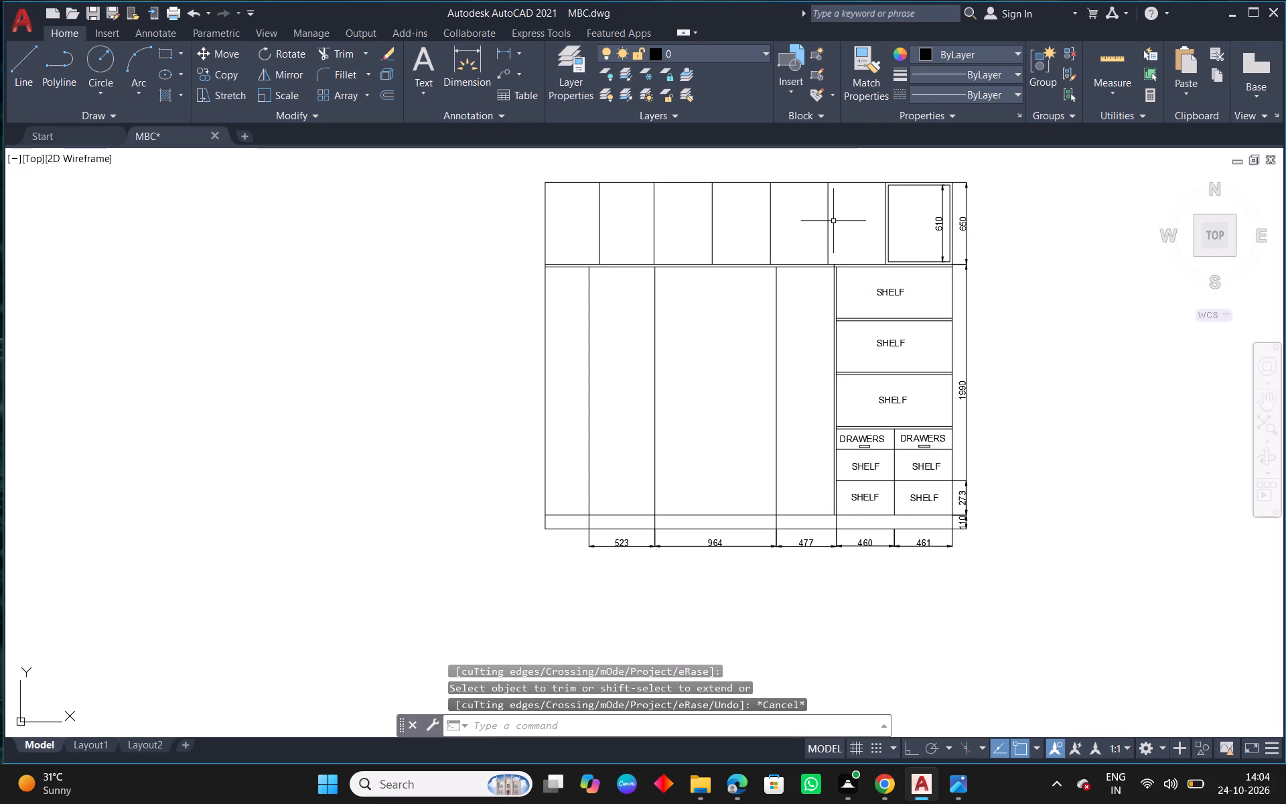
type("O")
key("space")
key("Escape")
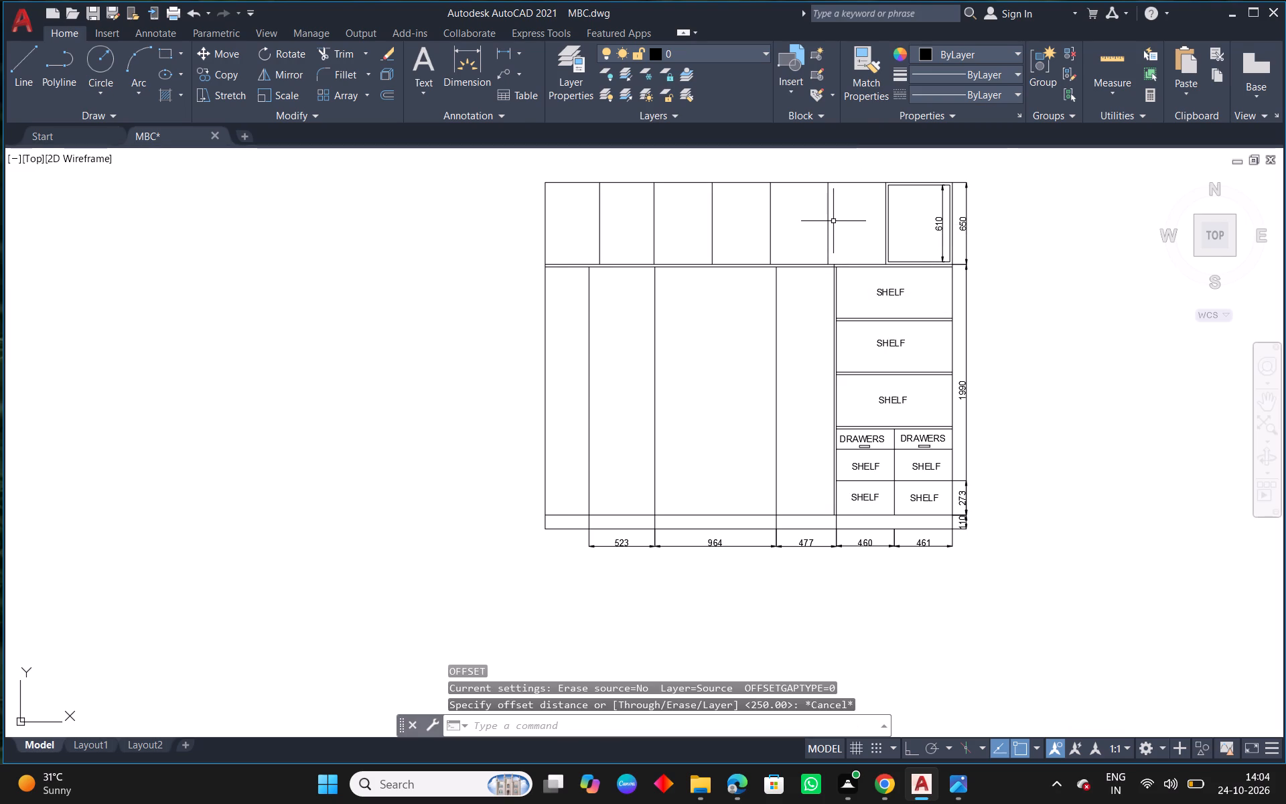
Dimension the widths of the first three loft bays from the left end, placing the dimensions in a row above the wardrobe.
middle_click_drag(833, 221, 812, 356)
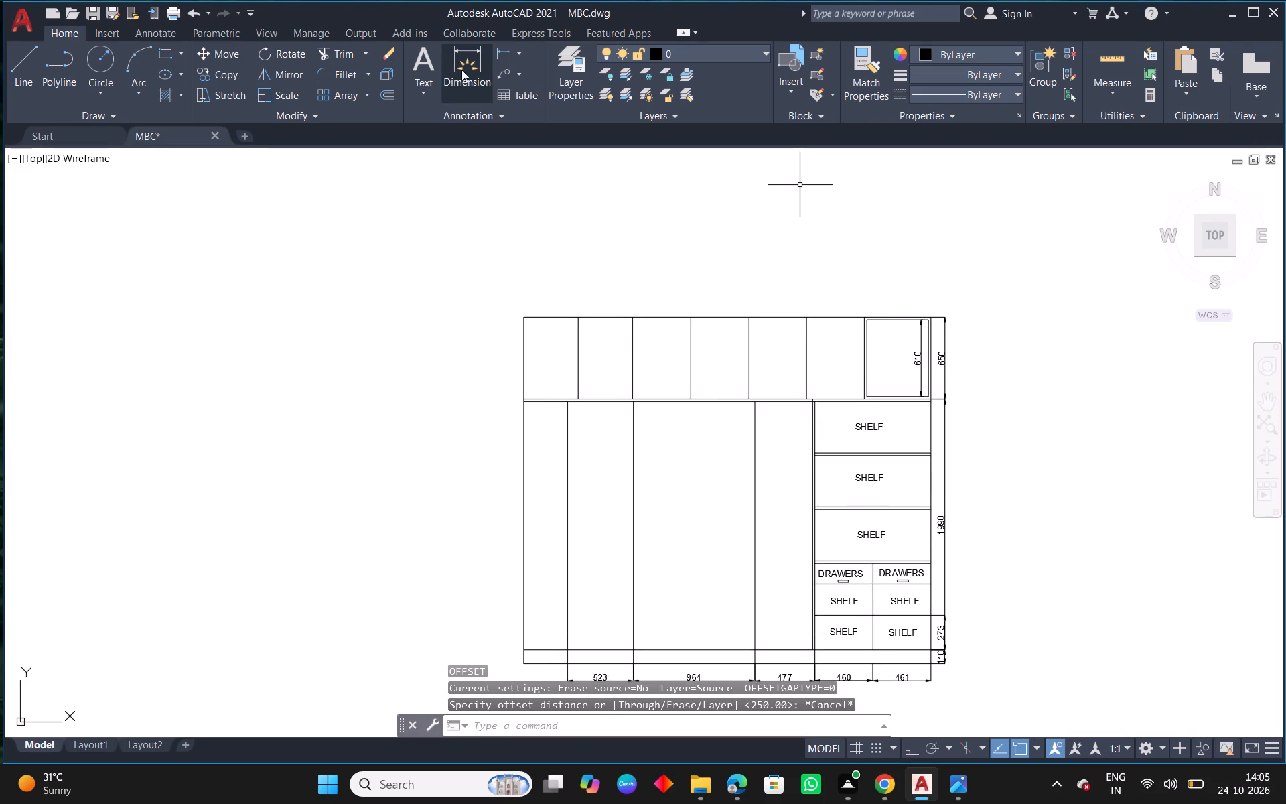
left_click(454, 70)
scroll(553, 343, "up", 1)
left_click(501, 299)
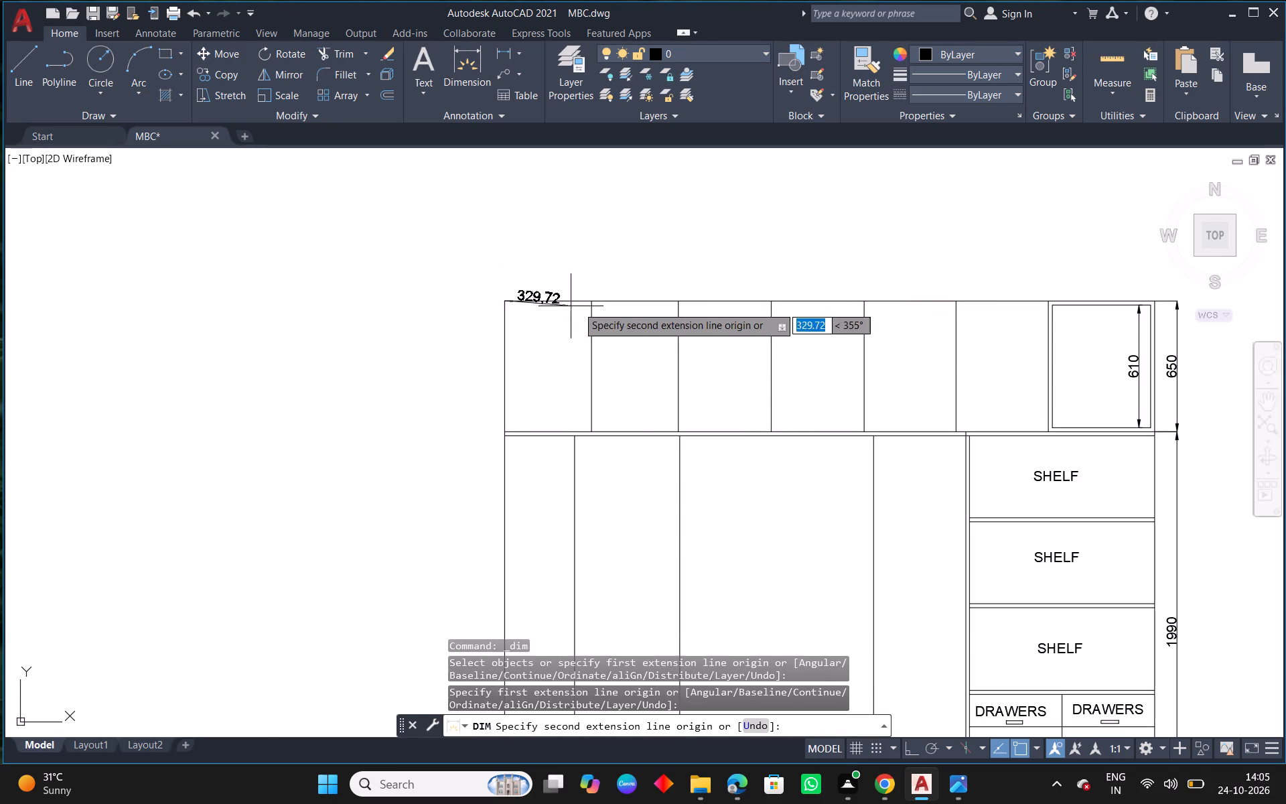
left_click(594, 303)
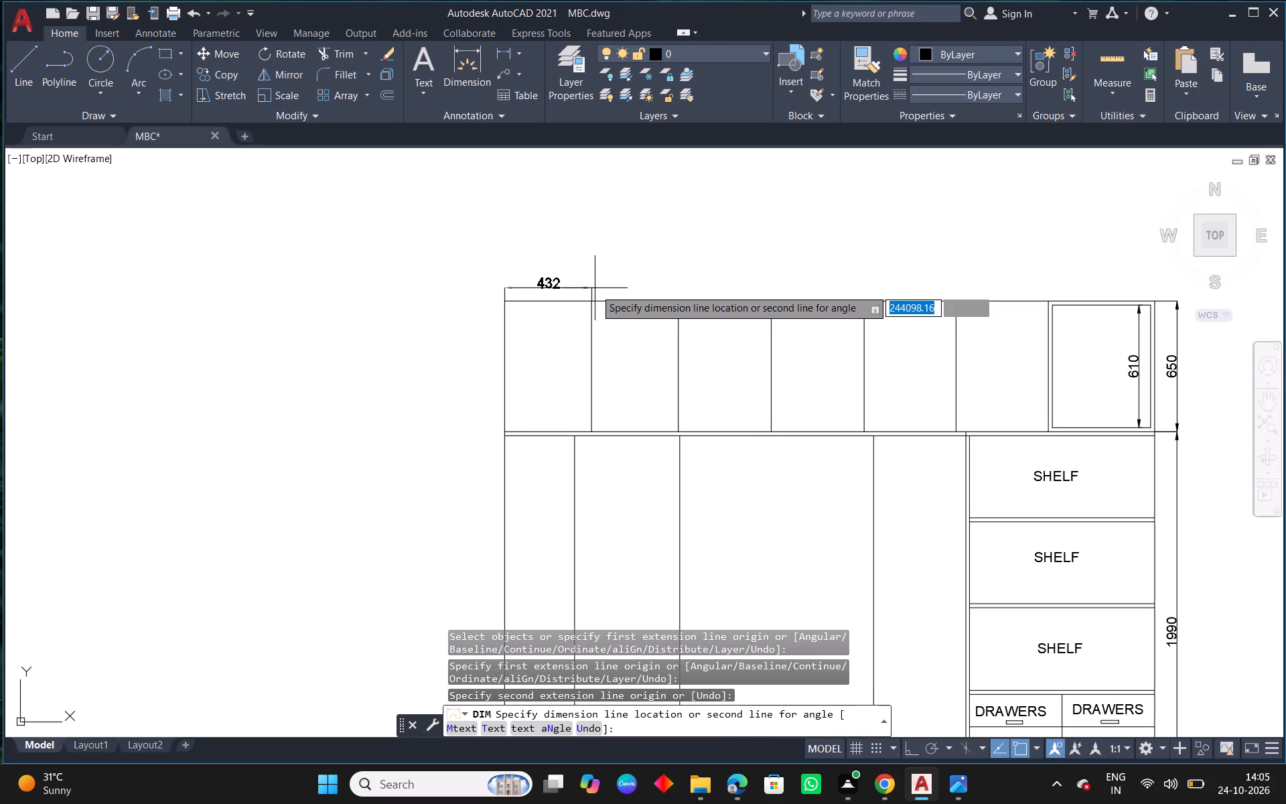
left_click(595, 289)
scroll(608, 293, "up", 2)
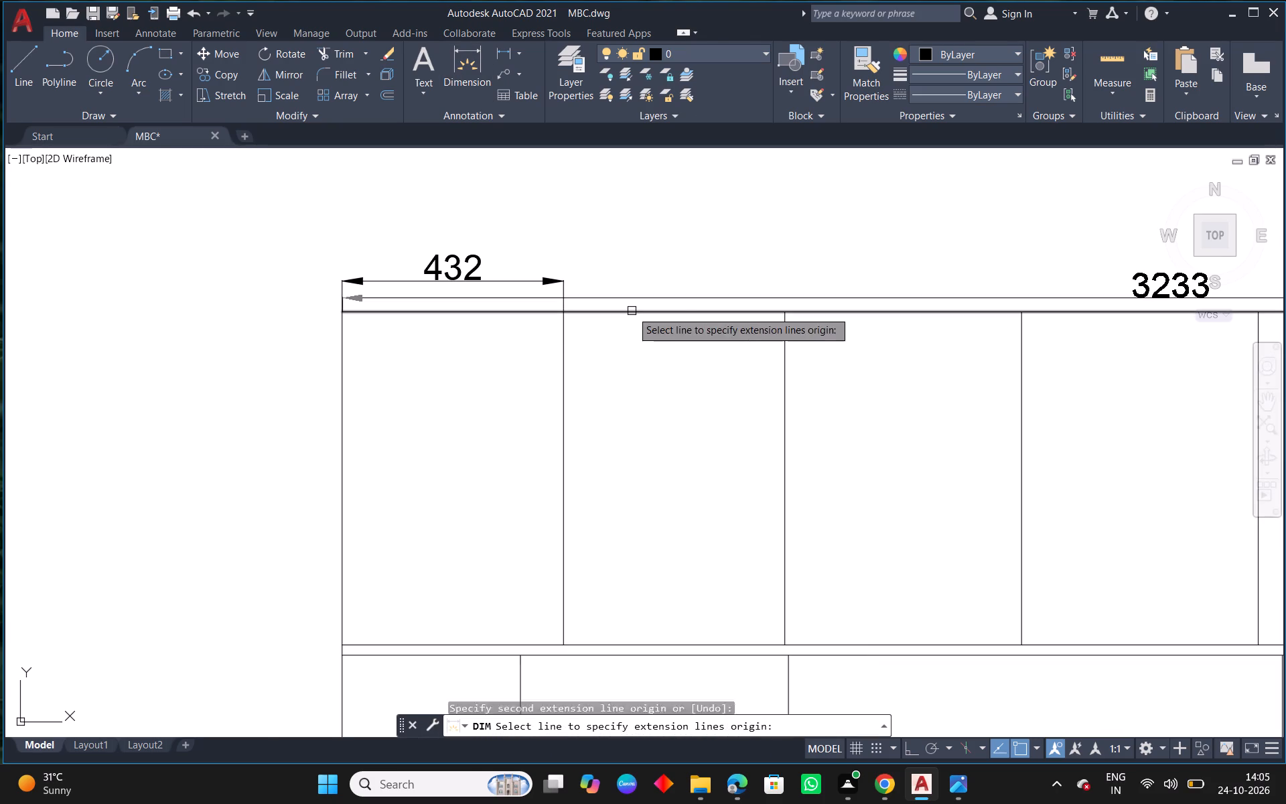
left_click(563, 311)
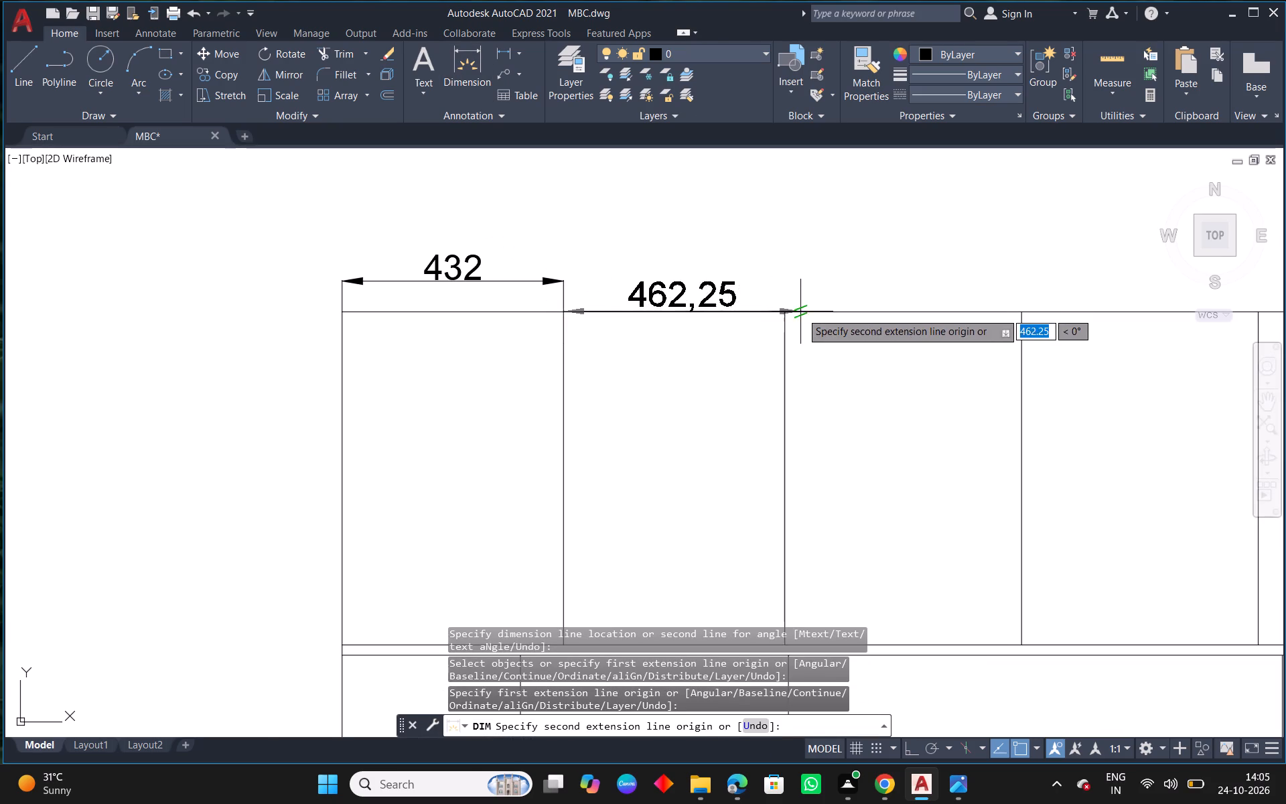
left_click(786, 312)
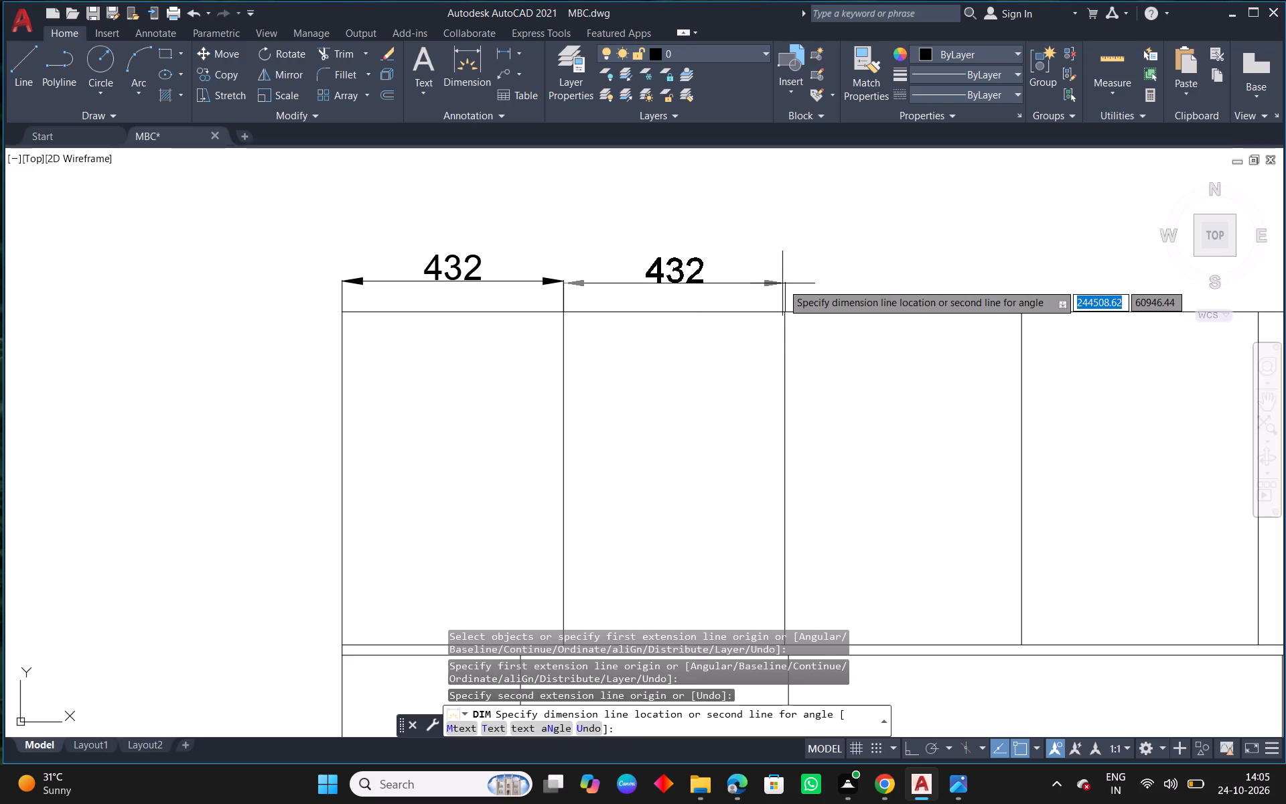
left_click(782, 283)
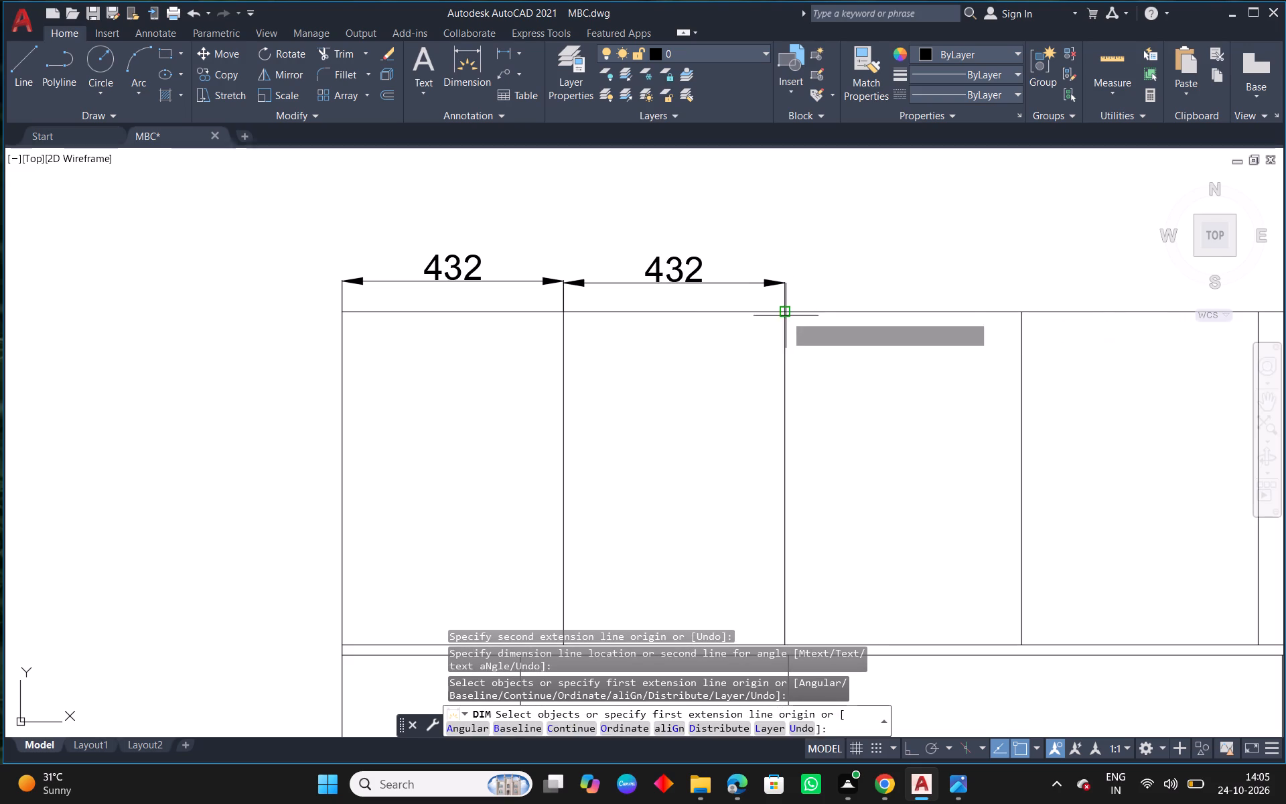
left_click(785, 313)
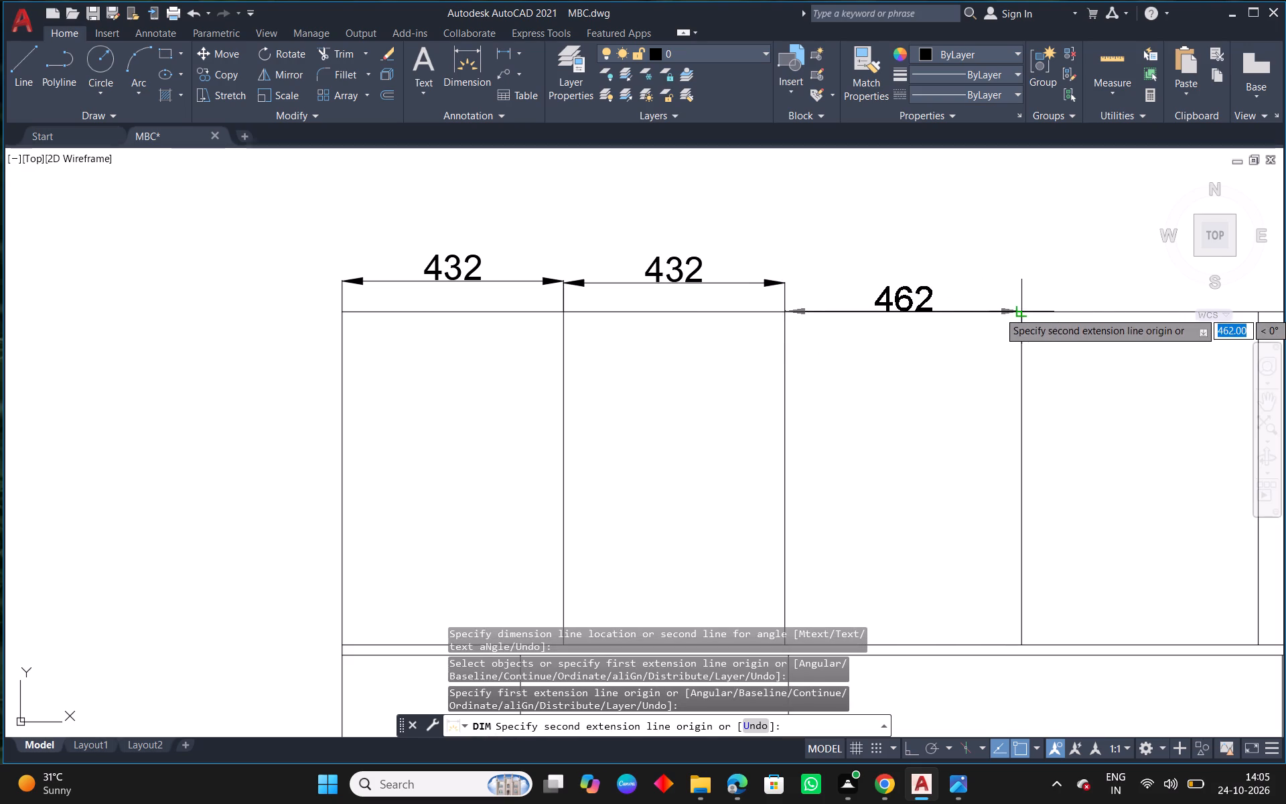
left_click(1022, 312)
left_click(1011, 283)
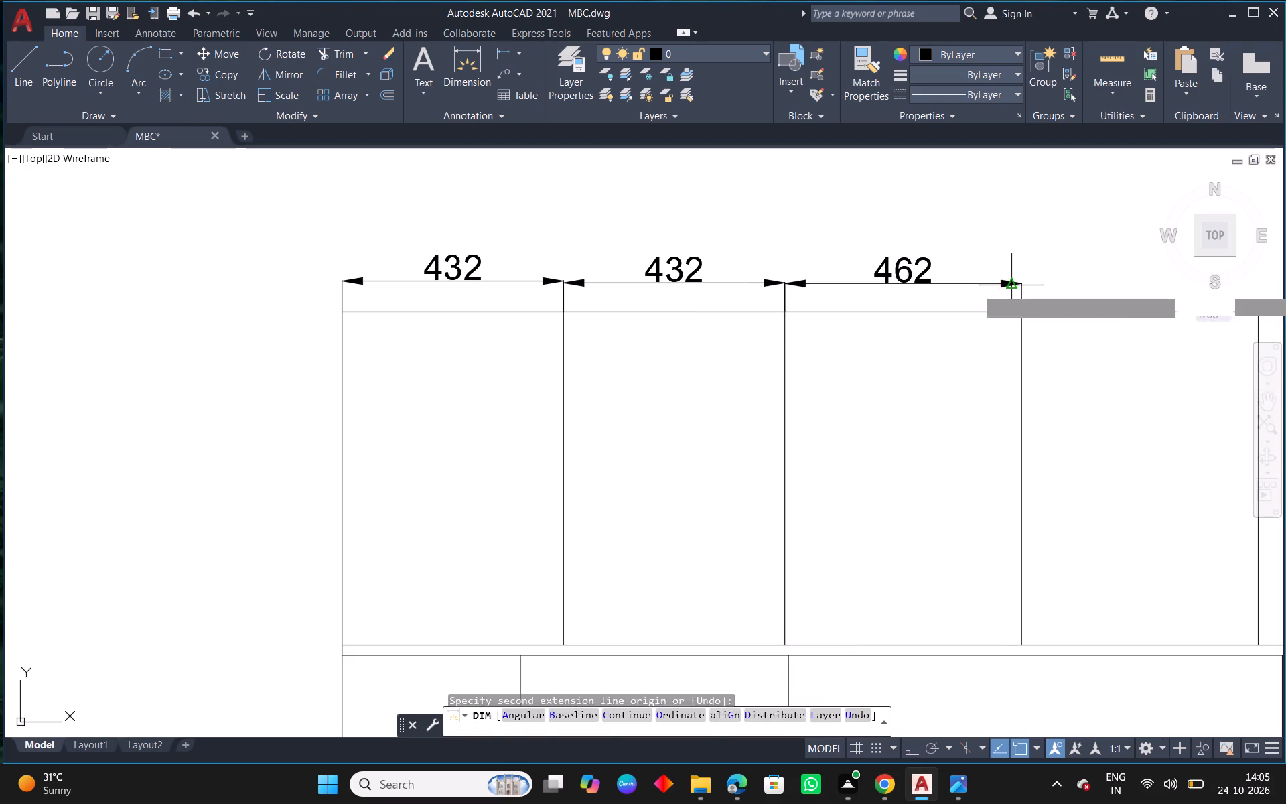
Dimension the widths of the fourth and fifth loft bays in line with the existing dimensions above the wardrobe.
middle_click_drag(1043, 352, 443, 367)
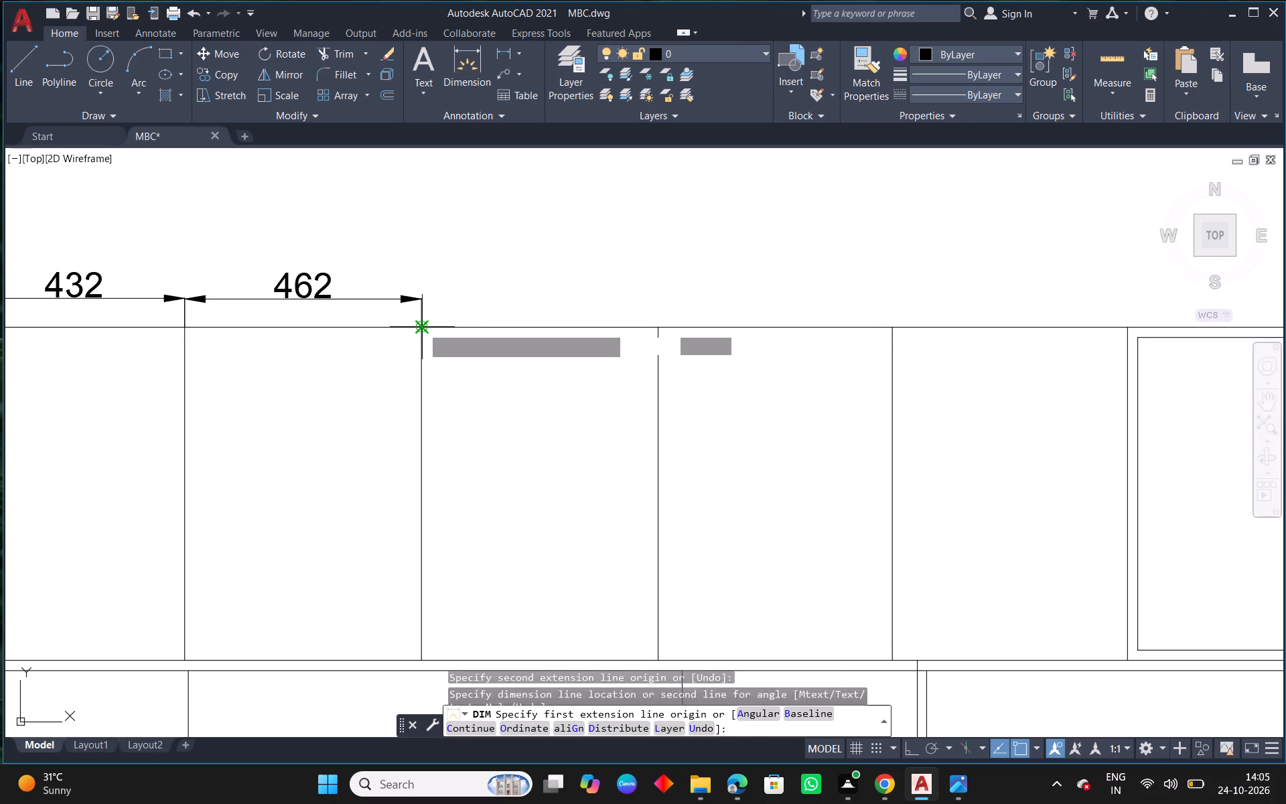
left_click(422, 327)
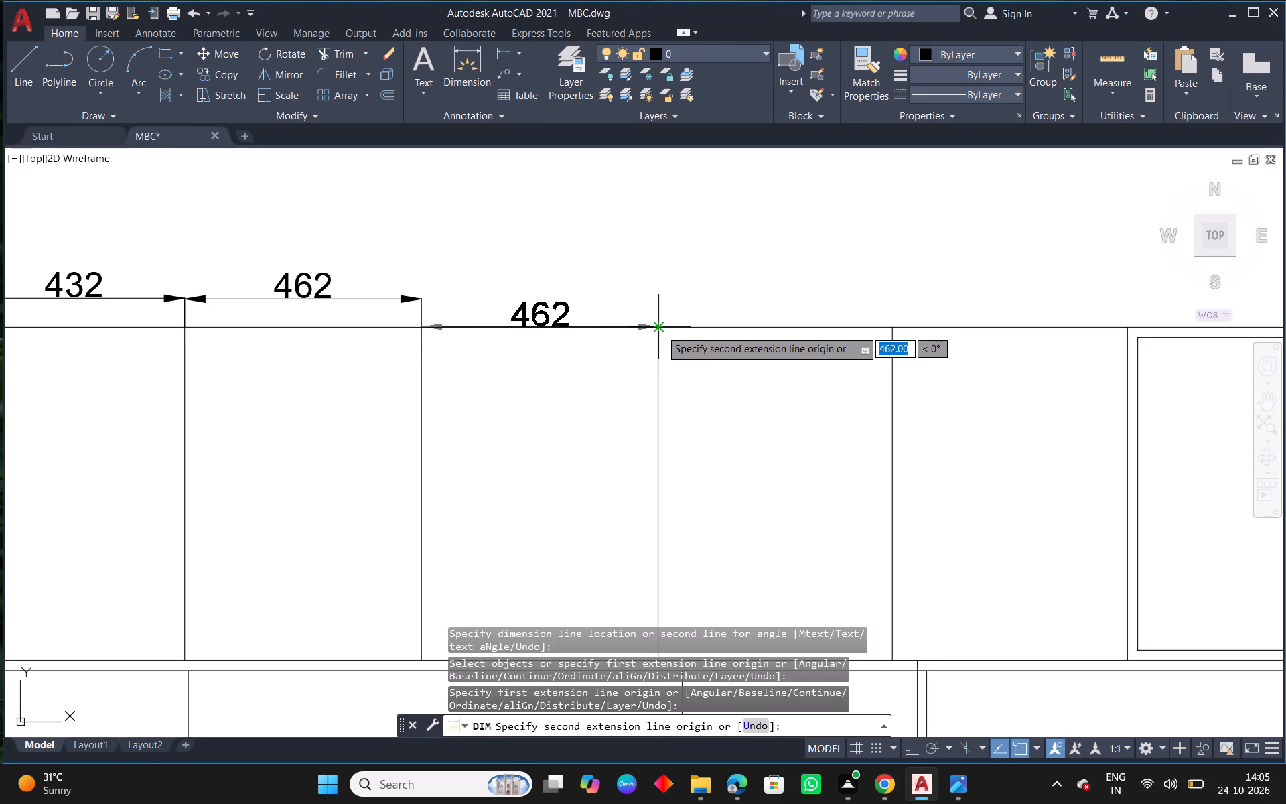
left_click(660, 330)
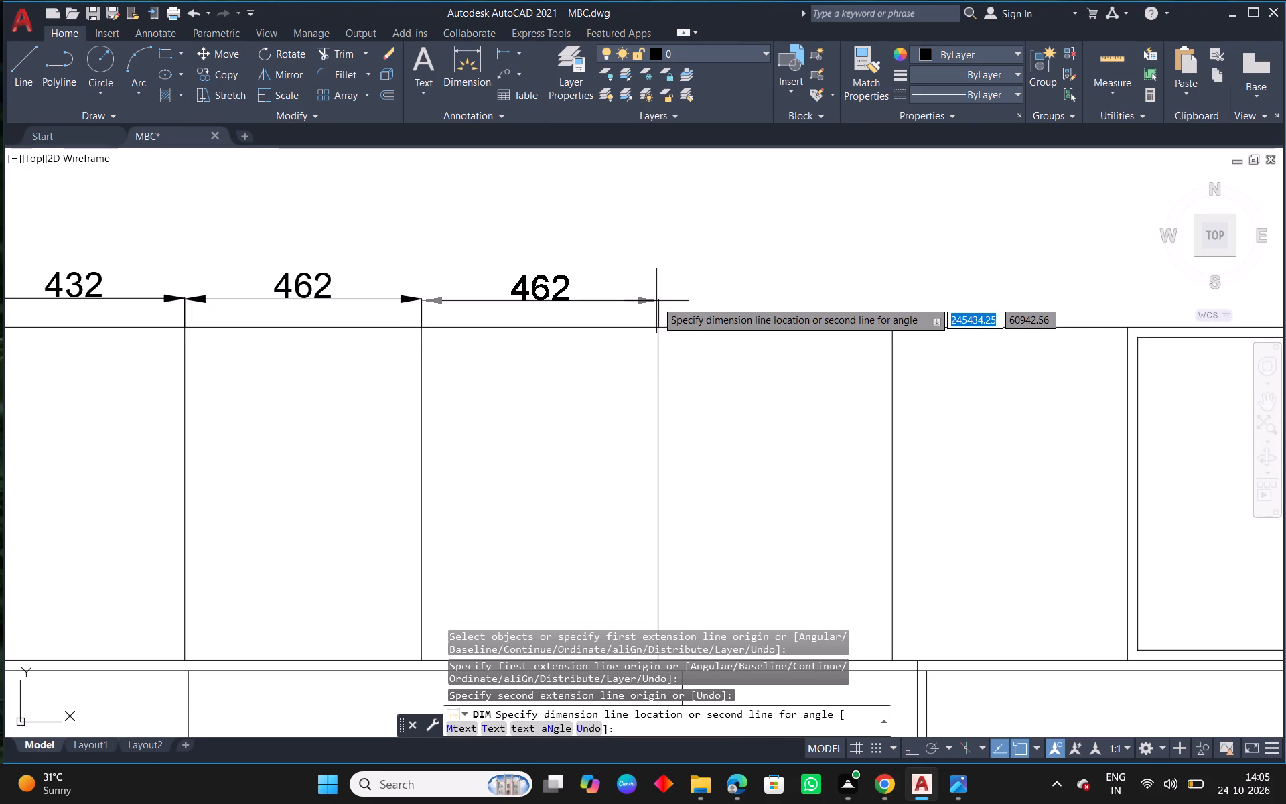
left_click(658, 299)
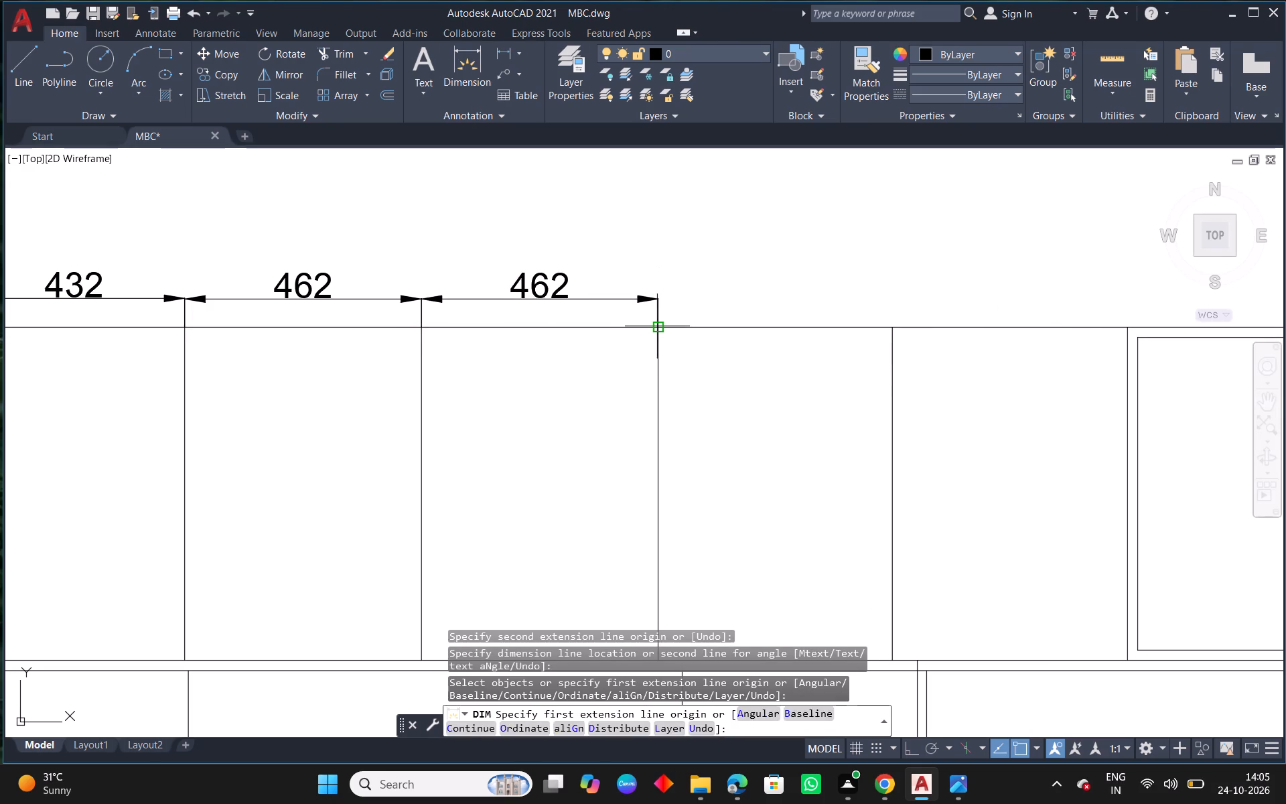
left_click(657, 326)
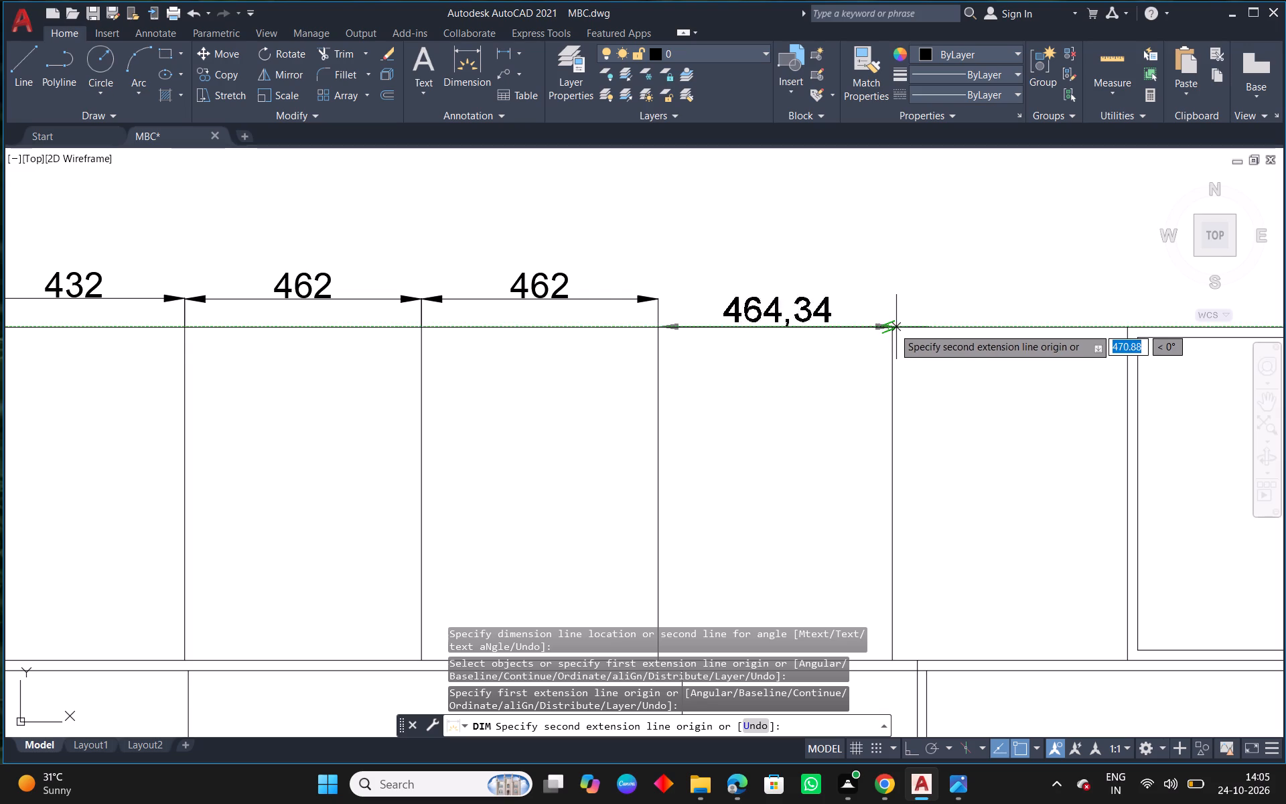
left_click(891, 328)
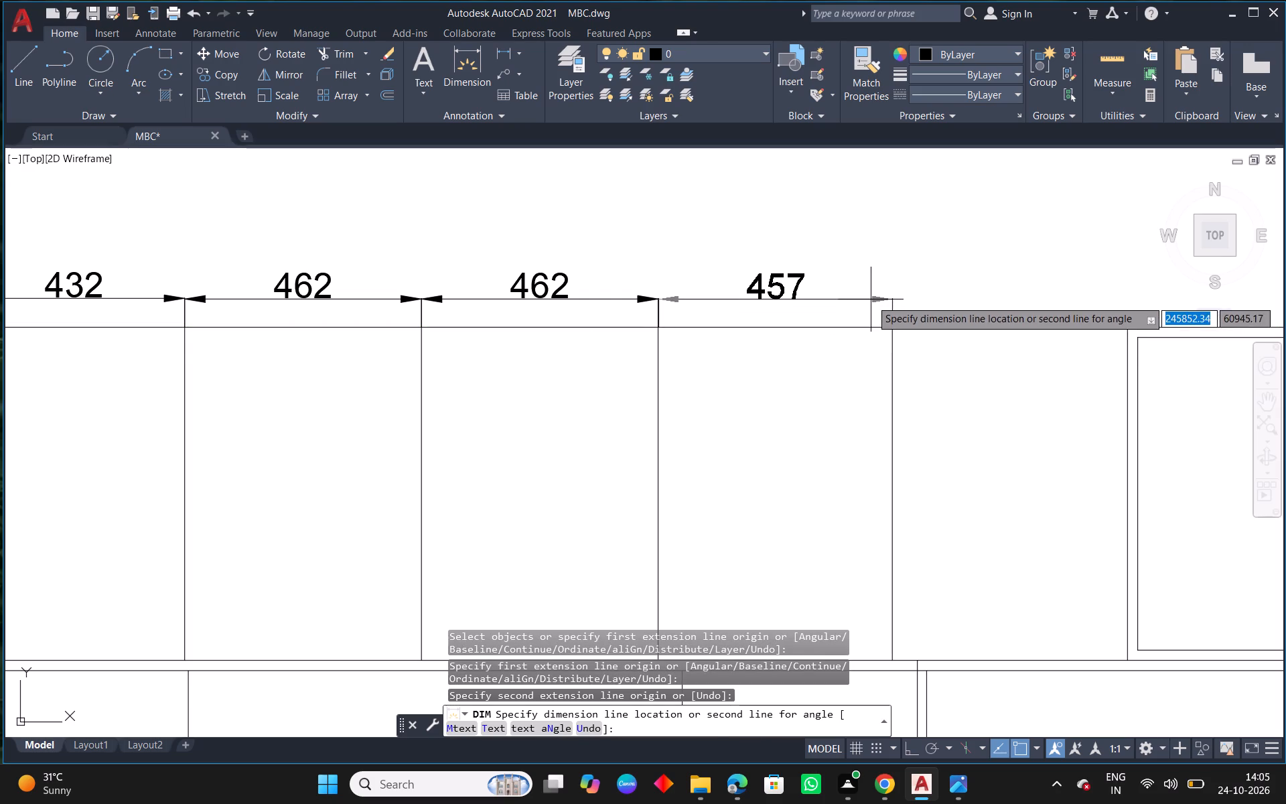
left_click(871, 299)
Dimension the widths of the sixth and seventh loft bays, completing the dimension row above the wardrobe.
middle_click_drag(932, 350, 591, 369)
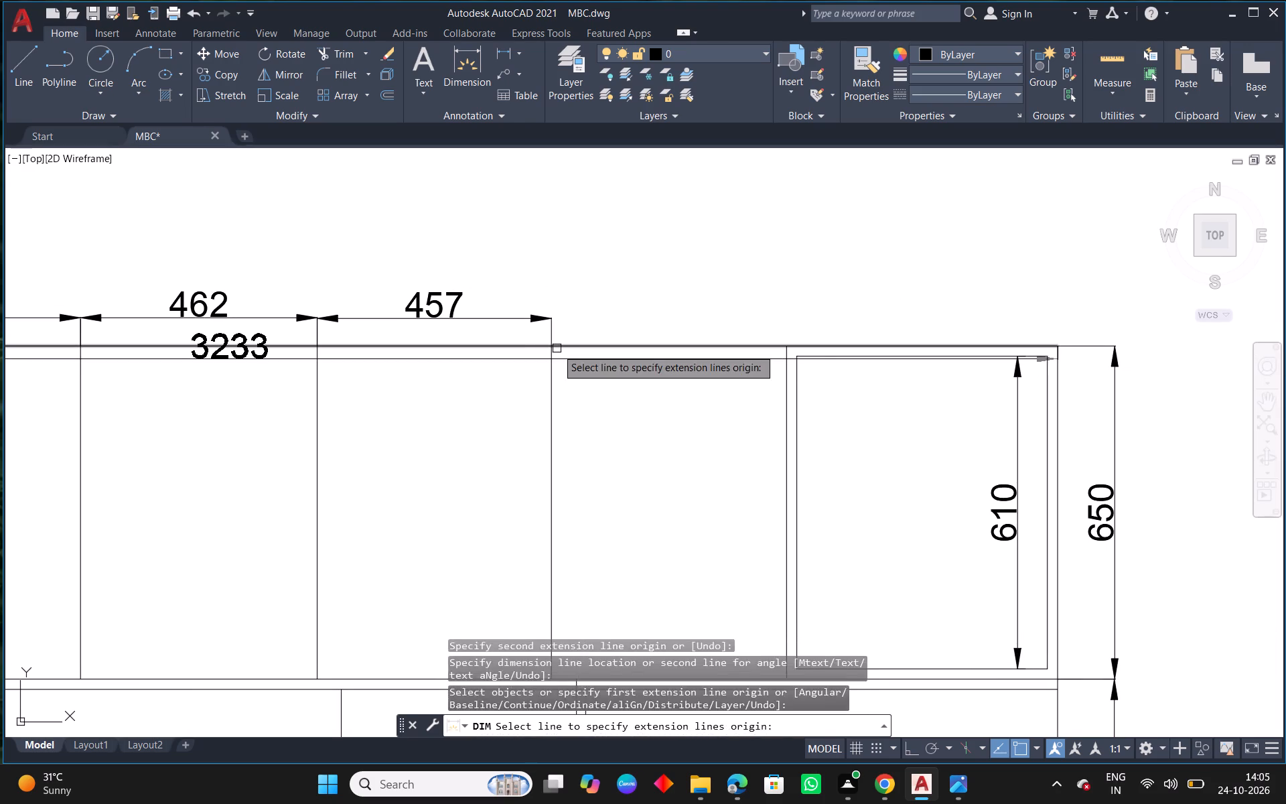
left_click(551, 346)
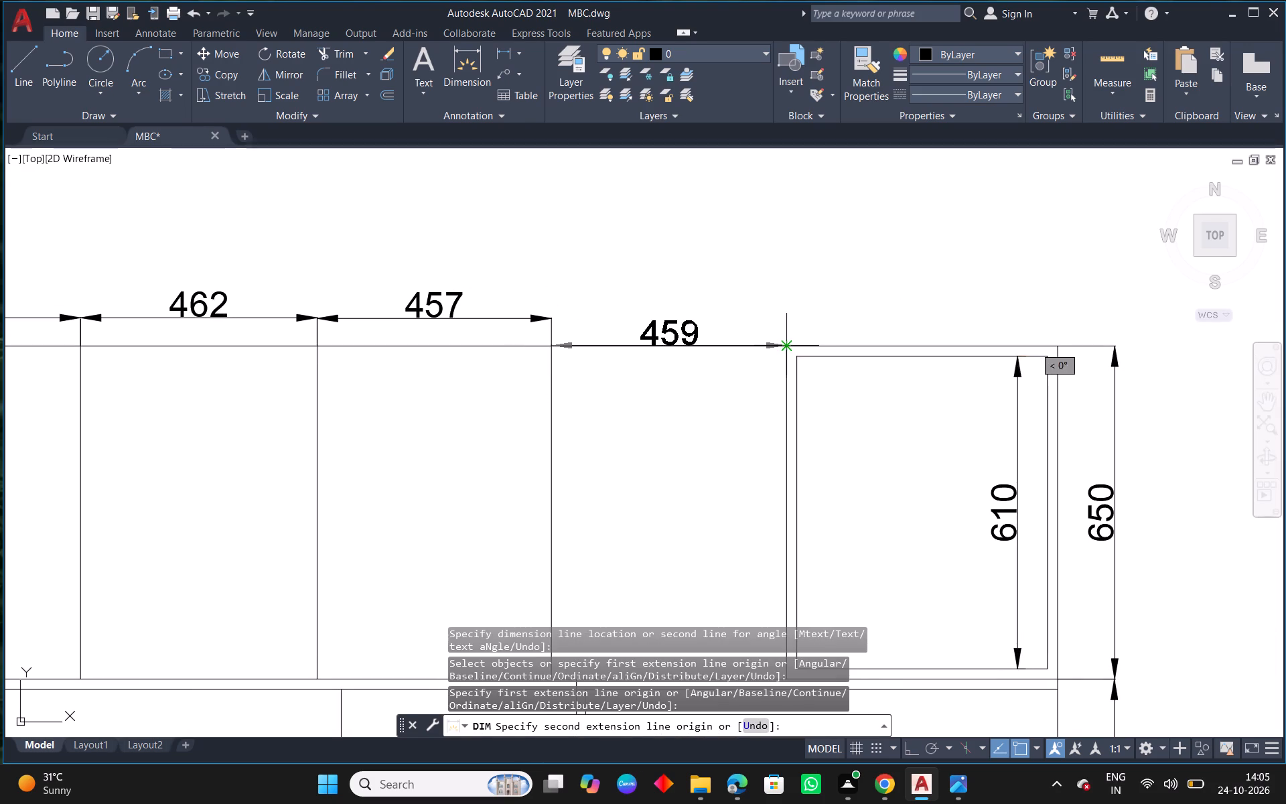
left_click(788, 346)
left_click(784, 320)
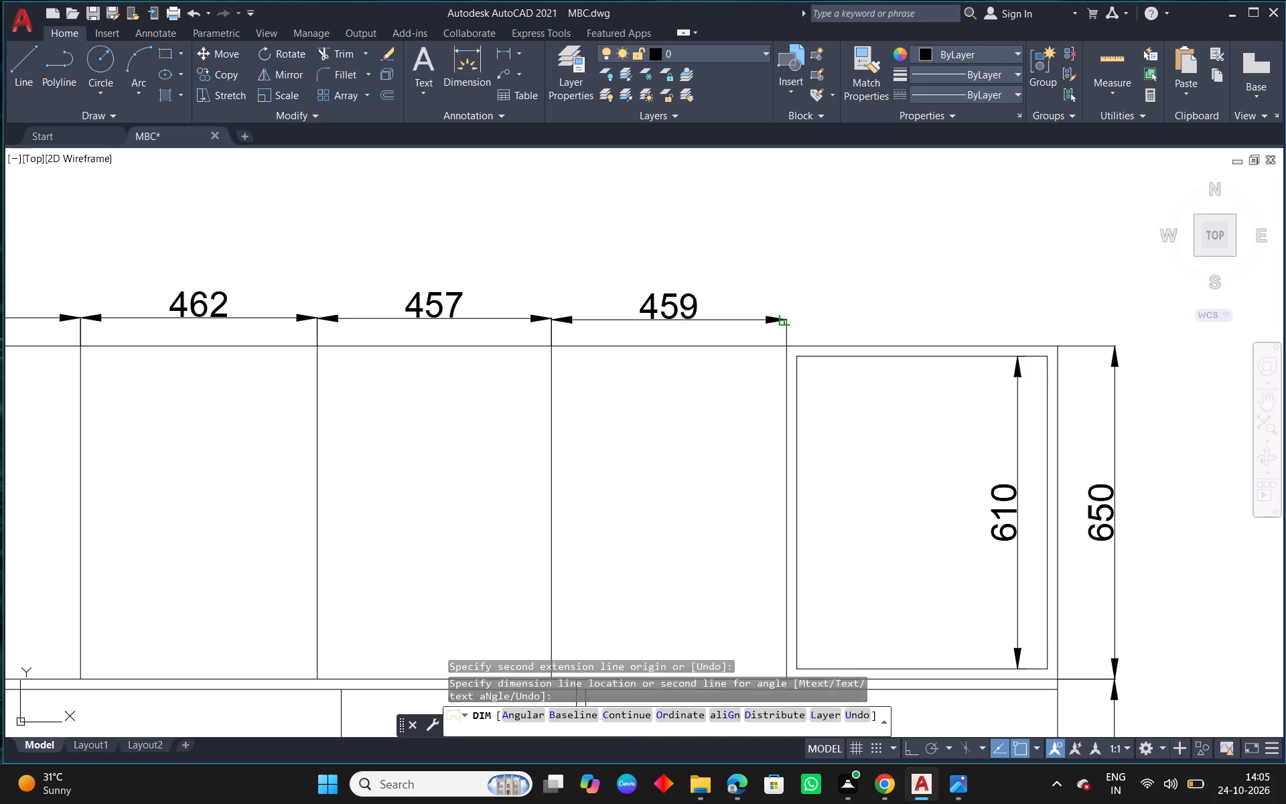
left_click(788, 346)
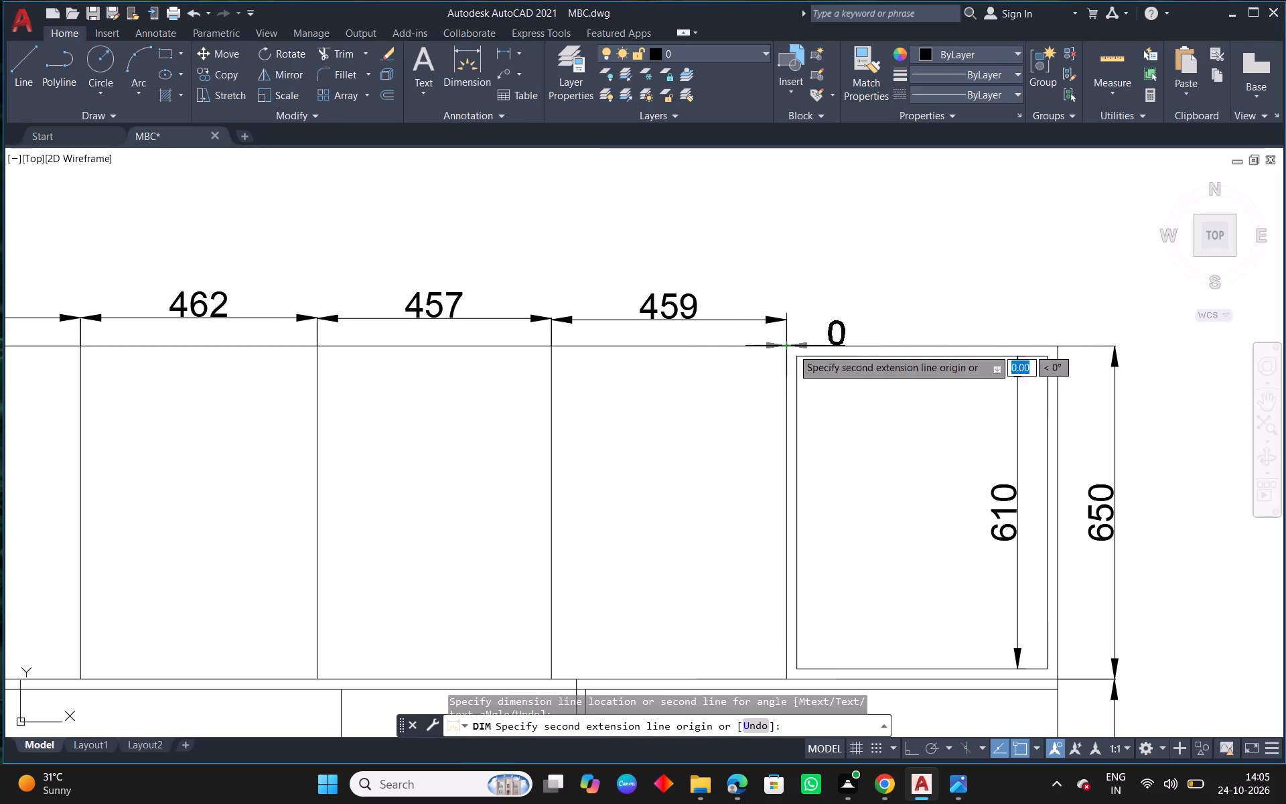
middle_click_drag(877, 356, 636, 350)
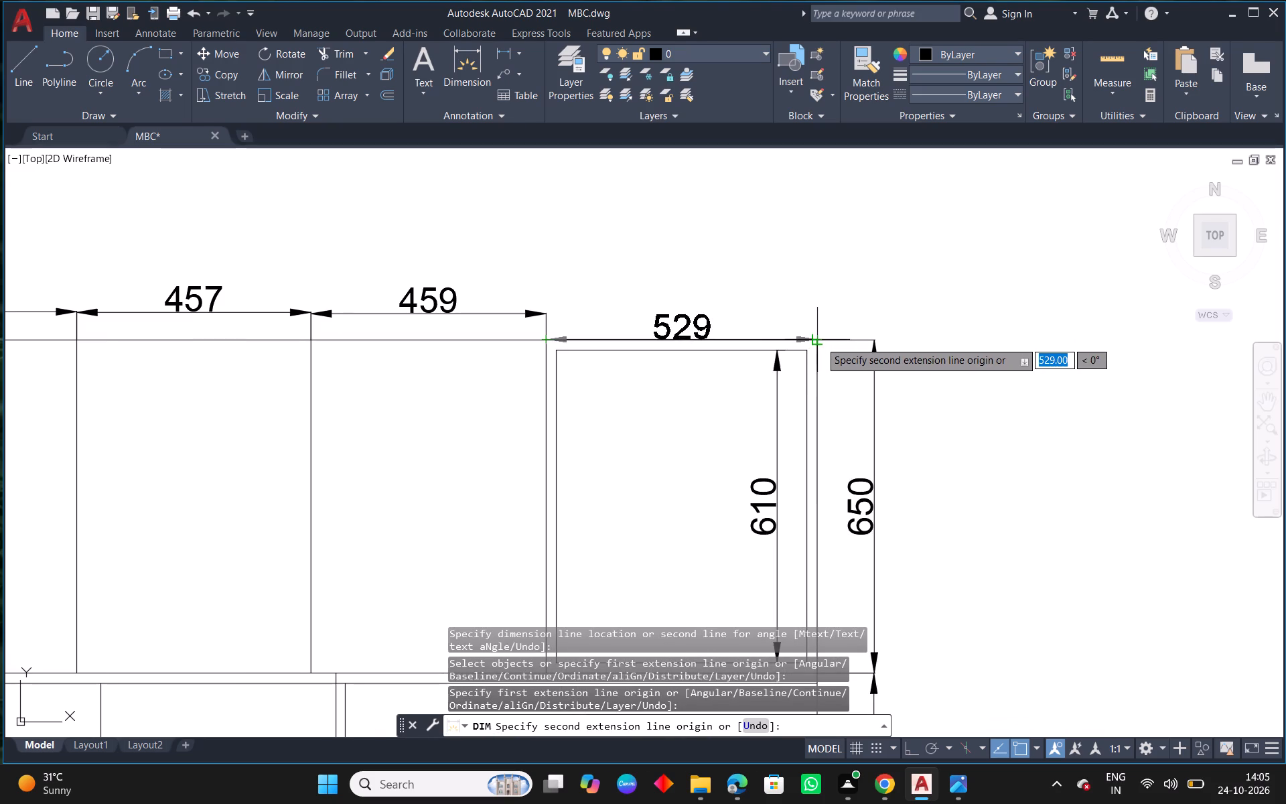
left_click(820, 341)
left_click(816, 314)
right_click(816, 314)
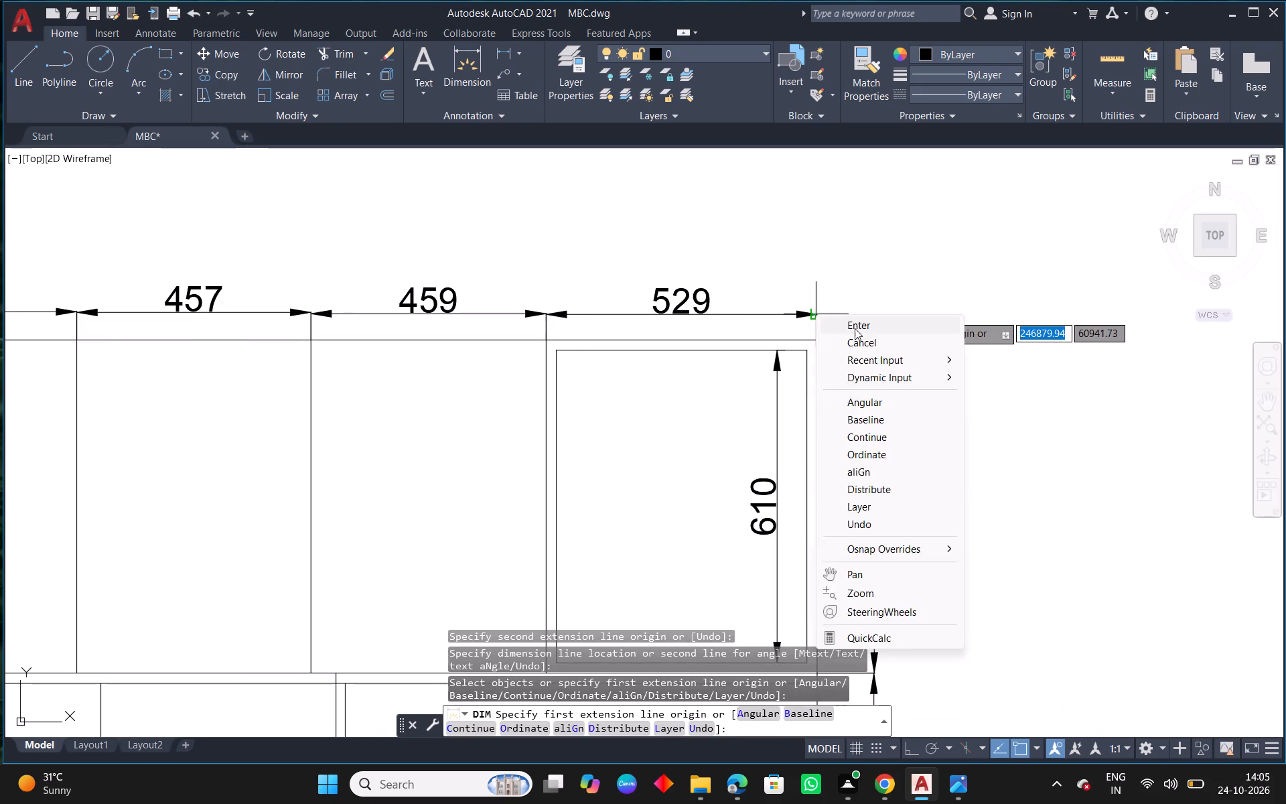
left_click(858, 329)
Examine the reference inner view for the storage compartment's height in the 477 bay and compare it with the draft.
scroll(518, 324, "down", 4)
middle_click_drag(470, 451, 636, 402)
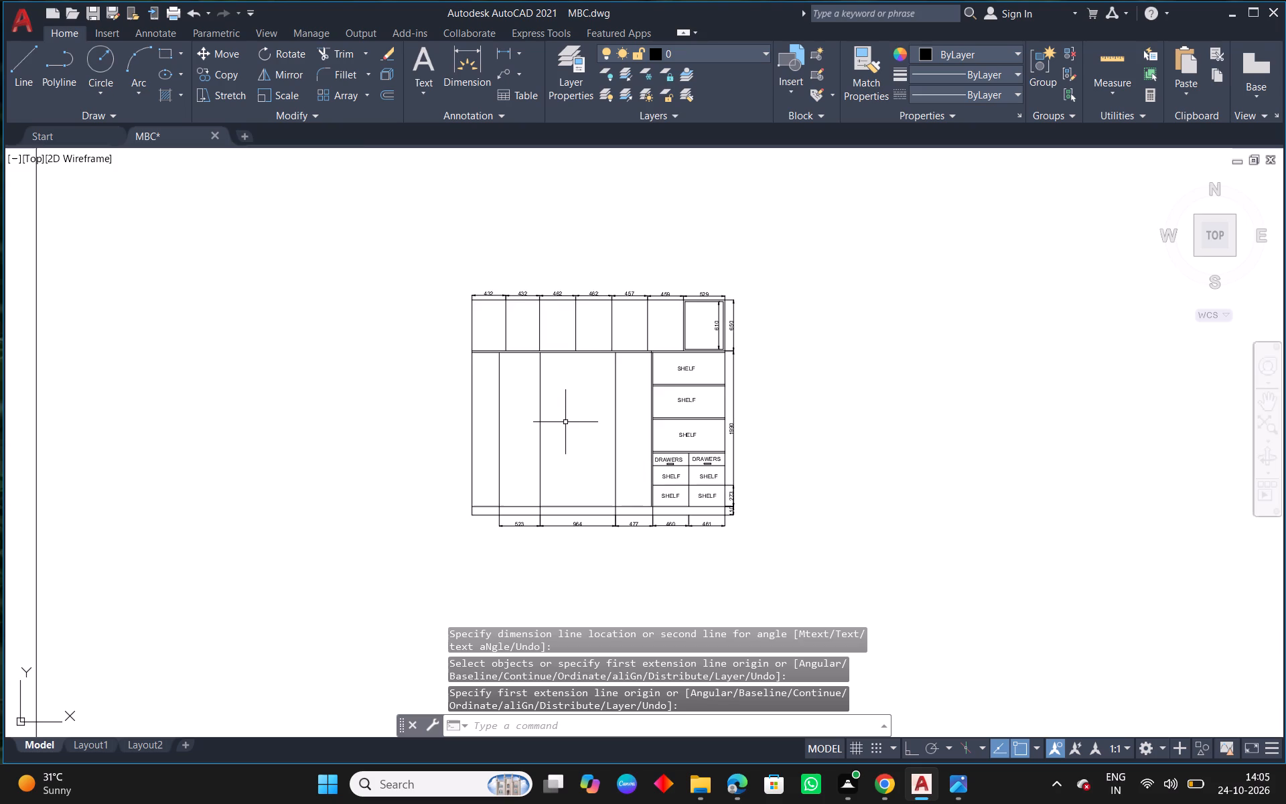
scroll(565, 427, "down", 6)
scroll(478, 506, "up", 1)
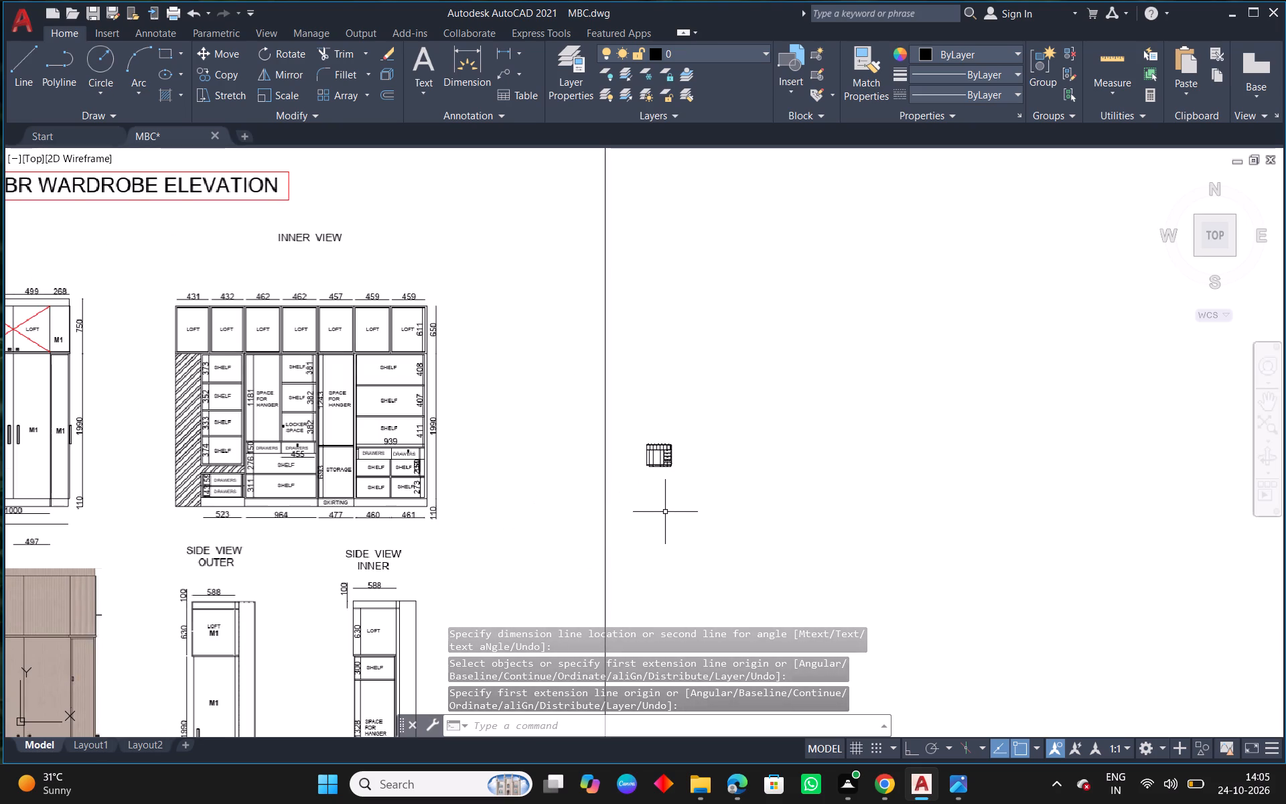
scroll(379, 516, "up", 1)
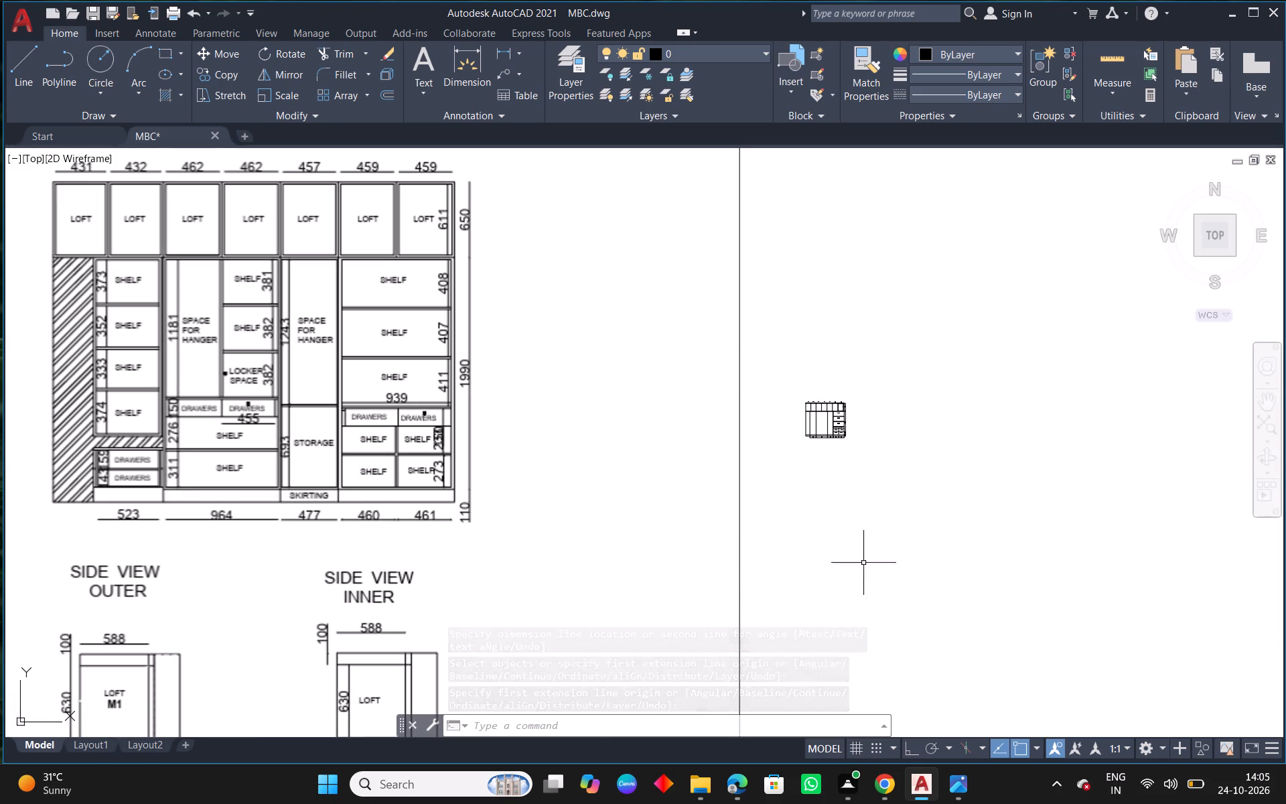
scroll(859, 454, "up", 4)
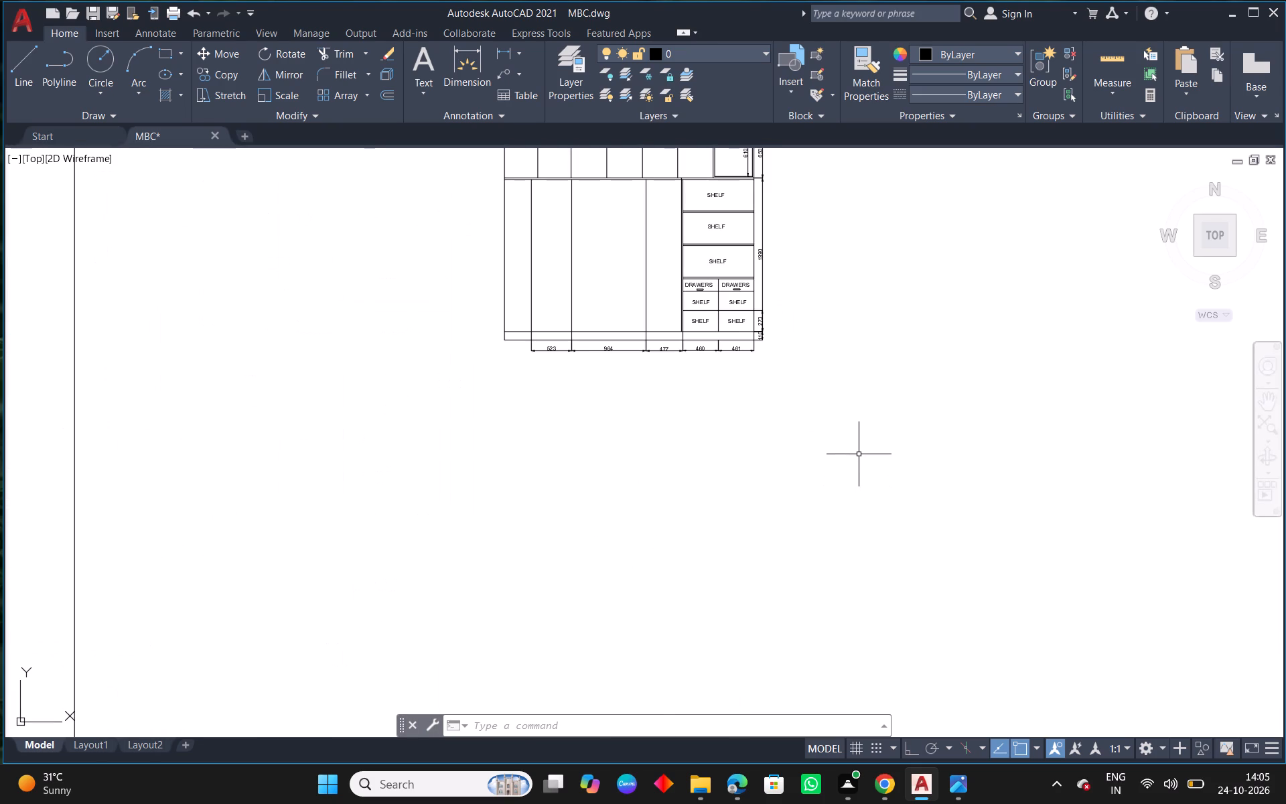
scroll(770, 423, "down", 2)
middle_click_drag(385, 505, 681, 489)
scroll(683, 488, "down", 2)
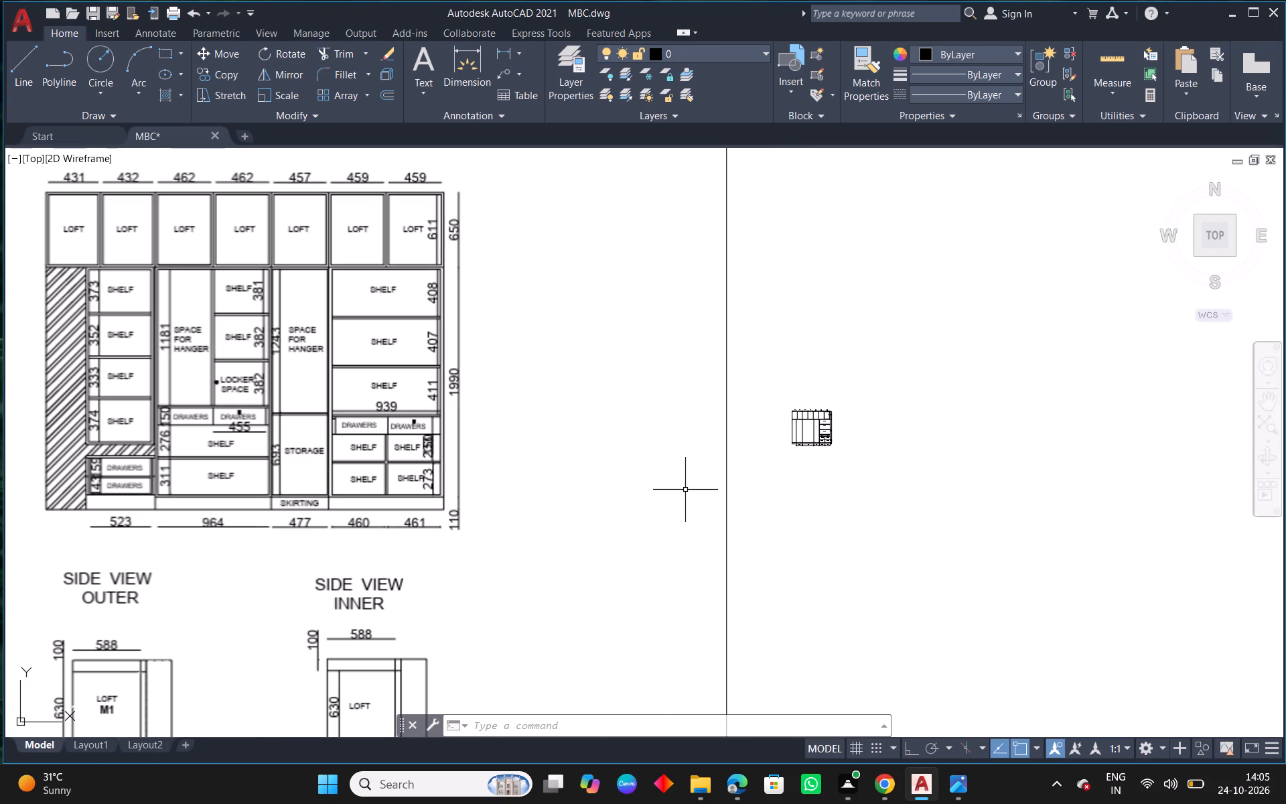
scroll(811, 445, "up", 6)
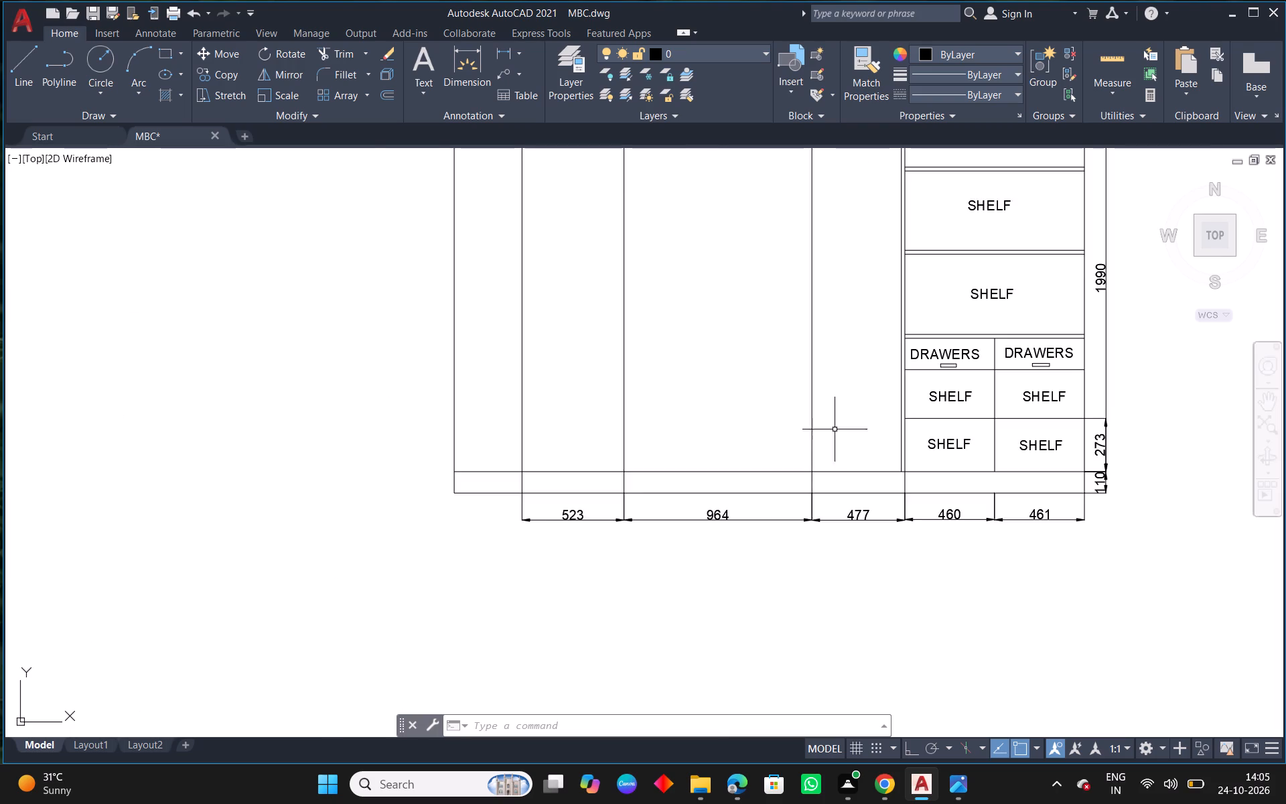
middle_click_drag(881, 456, 769, 505)
scroll(764, 511, "down", 5)
middle_click_drag(529, 531, 772, 487)
middle_click_drag(769, 486, 389, 415)
scroll(765, 393, "up", 2)
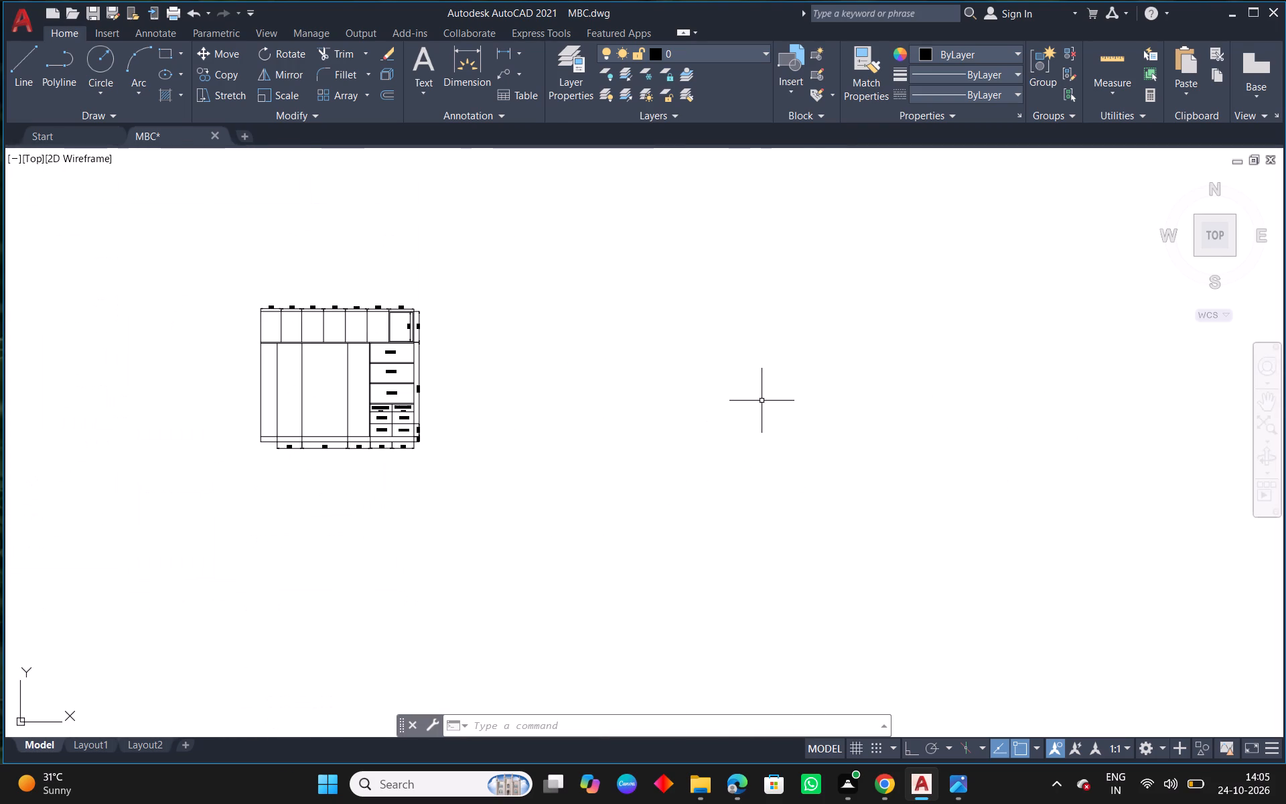
Offset the line along the top of the skirting upward by 693.
type("O 693")
key("Return")
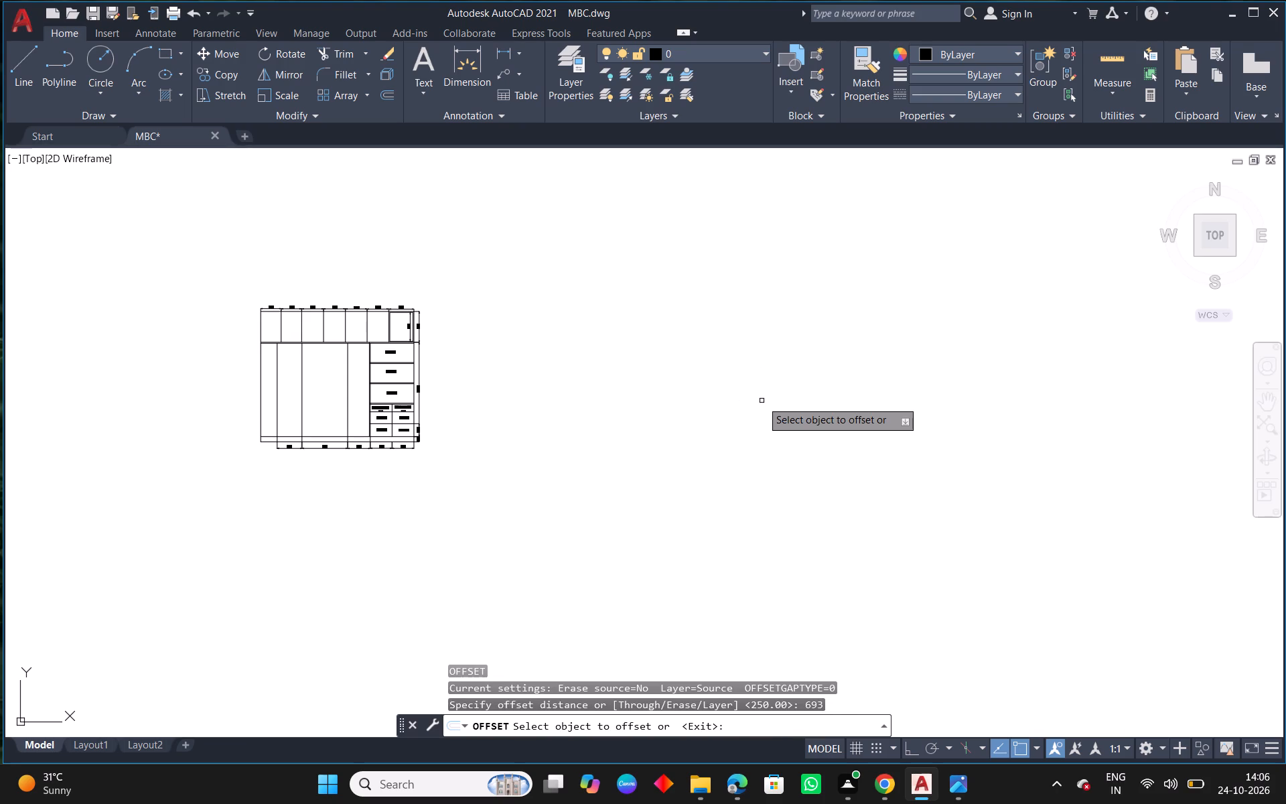
scroll(411, 385, "up", 3)
left_click(249, 535)
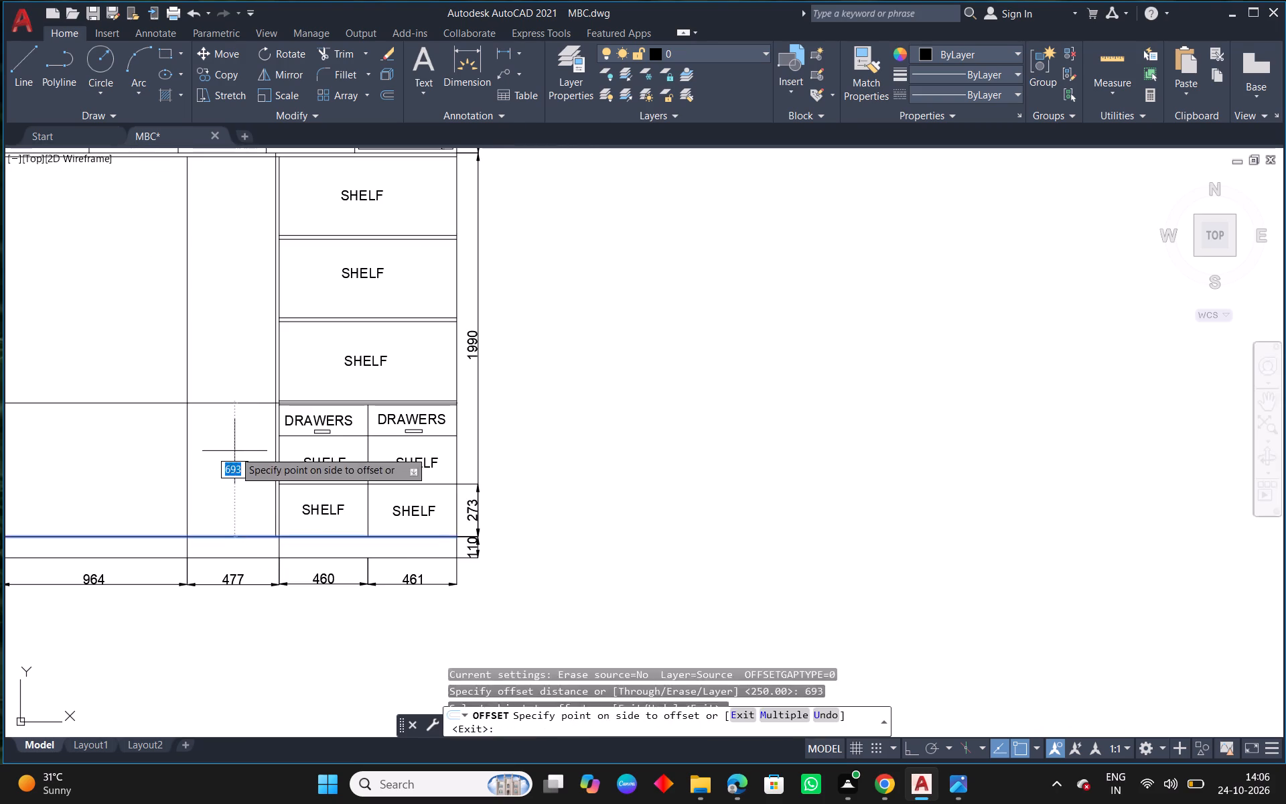
left_click(234, 447)
right_click(238, 429)
left_click(282, 435)
Trim the offset line on both sides of the 477 bay, leaving only the divider between the bay's two partitions.
scroll(277, 405, "up", 4)
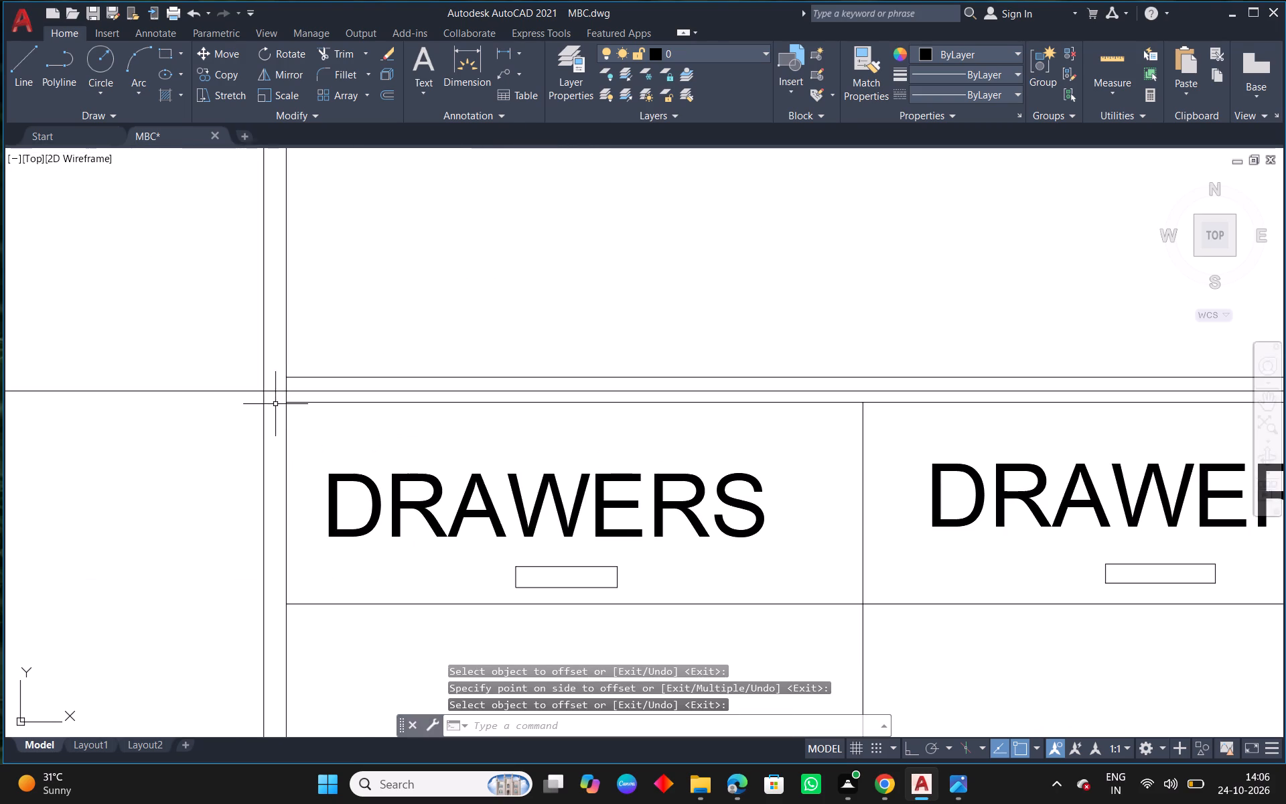
middle_click_drag(250, 417, 327, 412)
type("TR")
key("space")
key("space")
left_click(387, 387)
left_click(348, 387)
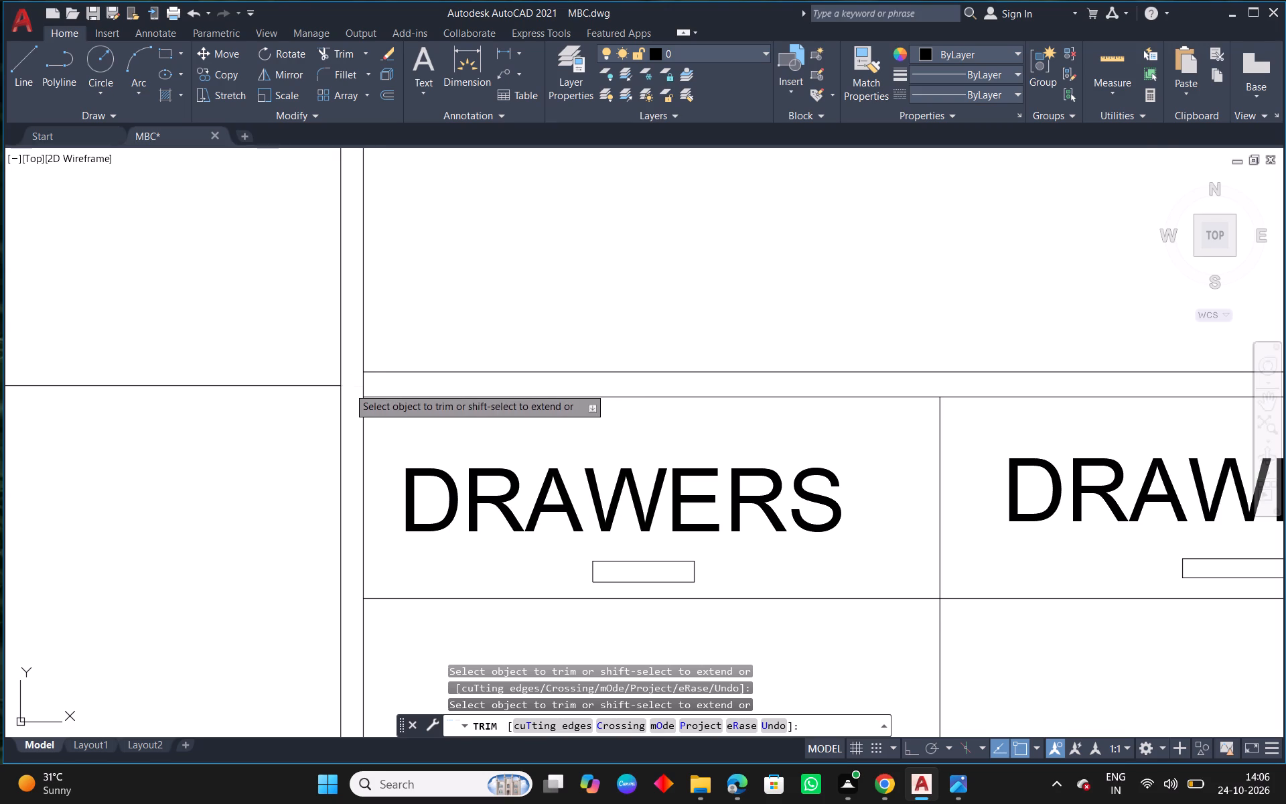
scroll(395, 411, "down", 3)
middle_click_drag(287, 493, 689, 497)
left_click(377, 393)
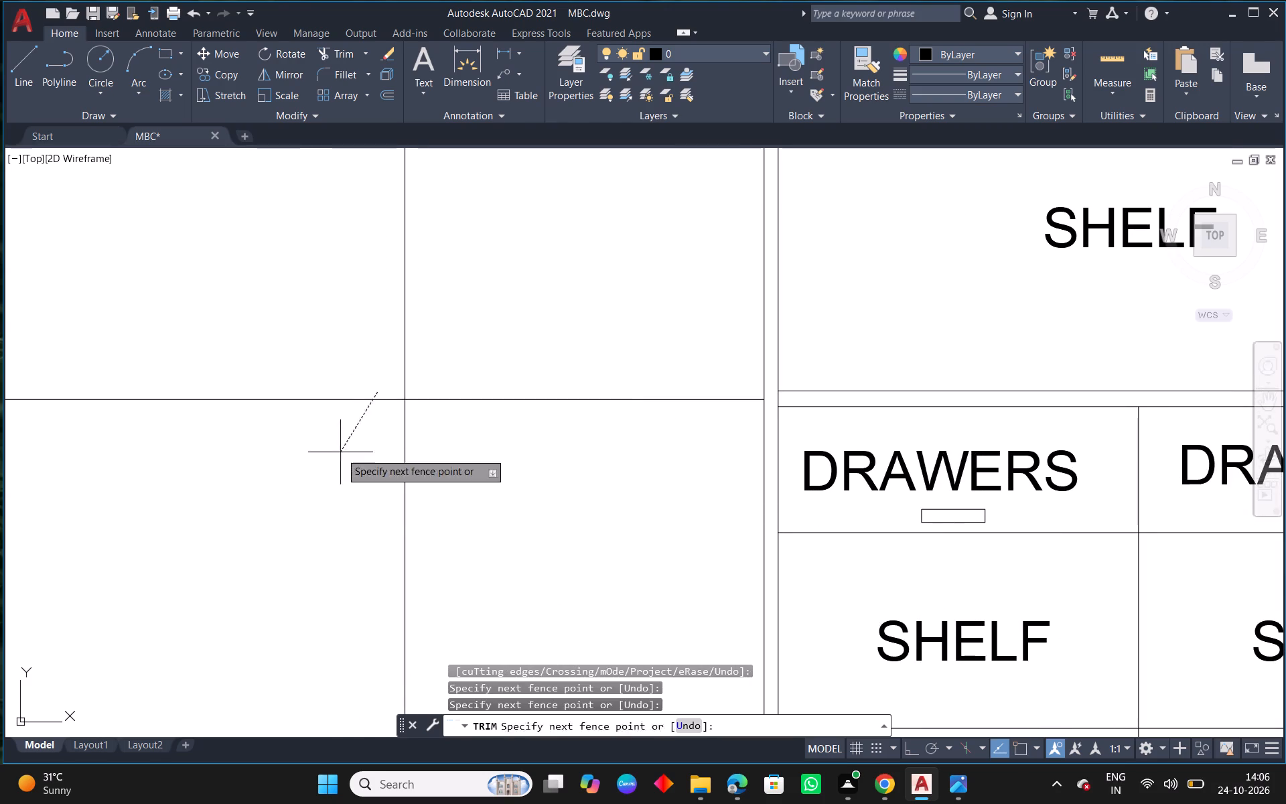
left_click(340, 452)
right_click(340, 452)
left_click(369, 461)
scroll(449, 494, "down", 7)
key("Escape")
Offset the storage divider line in the 477 bay upward by 10 to give the shelf its thickness.
middle_click_drag(565, 588, 579, 573)
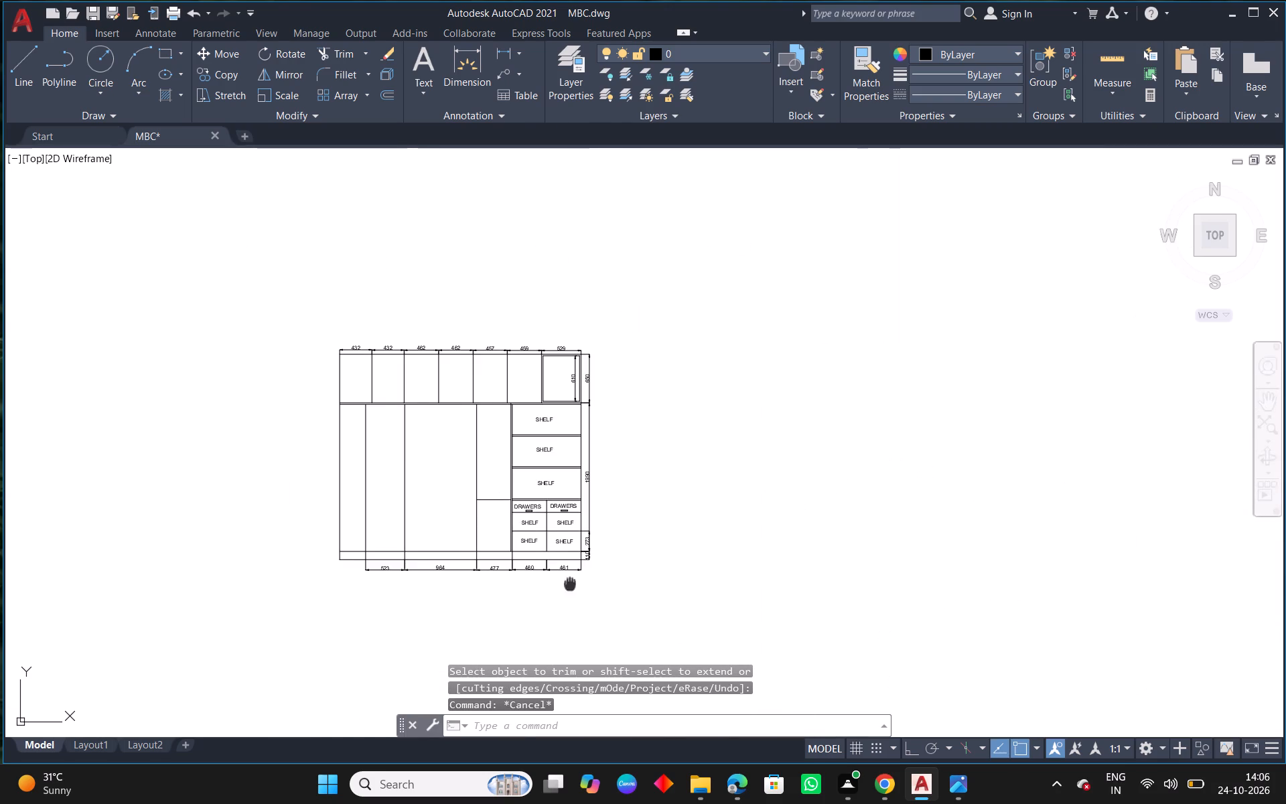
middle_click_drag(579, 573, 630, 477)
scroll(420, 458, "down", 4)
middle_click_drag(307, 539, 664, 536)
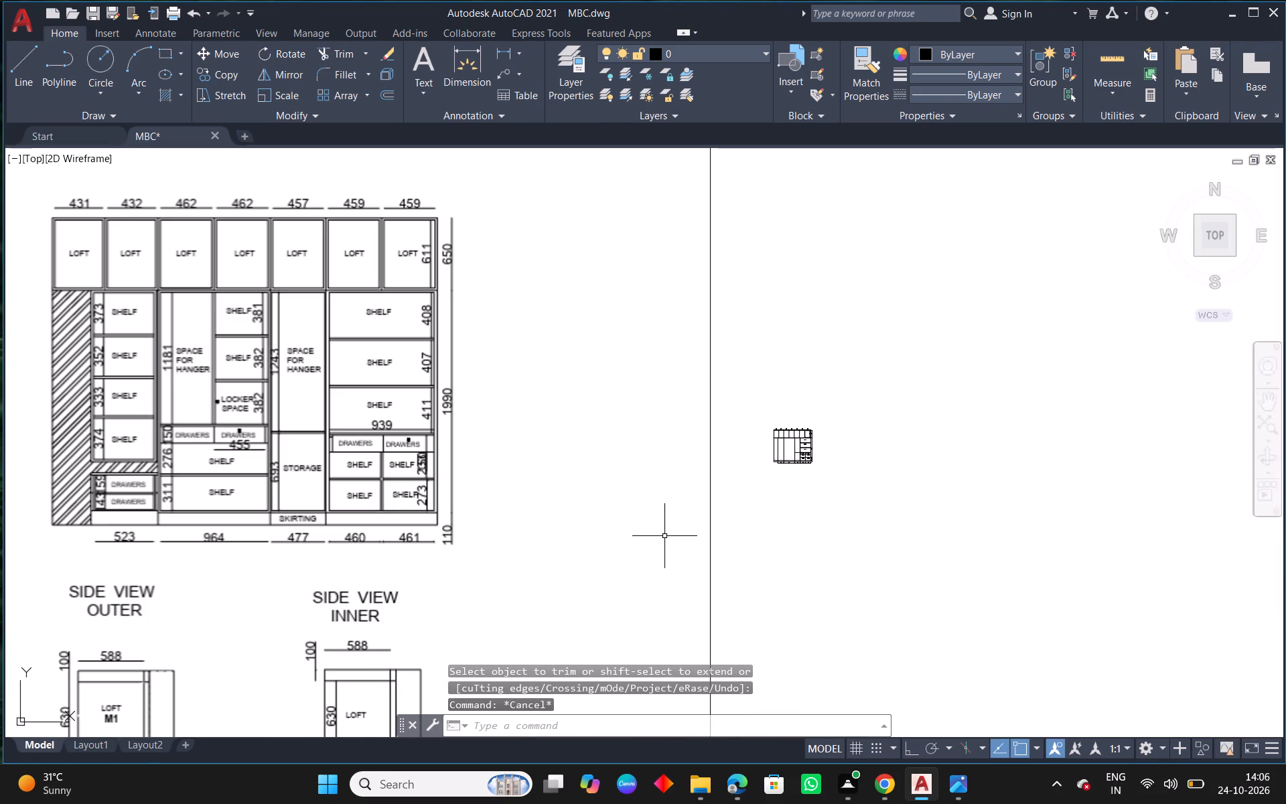
scroll(846, 474, "up", 3)
scroll(712, 394, "up", 5)
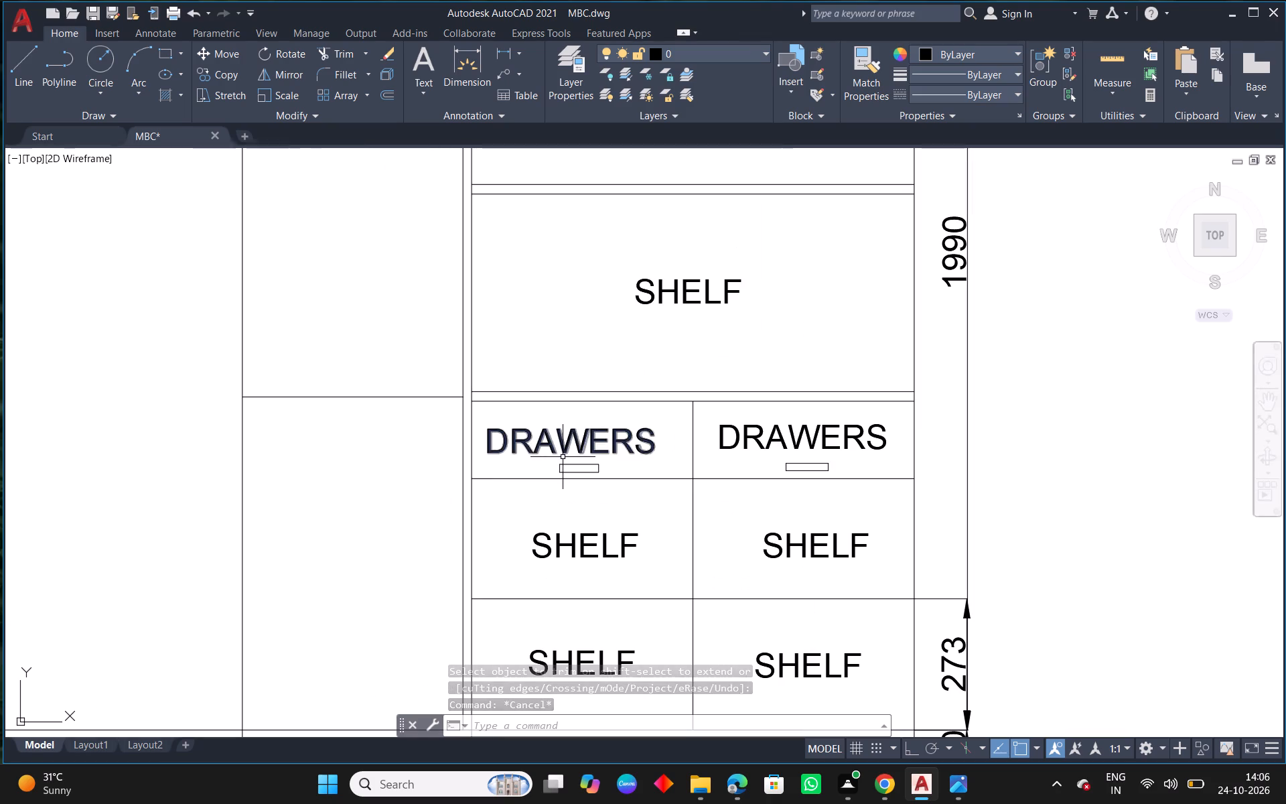
type("O 10")
key("Return")
left_click(415, 396)
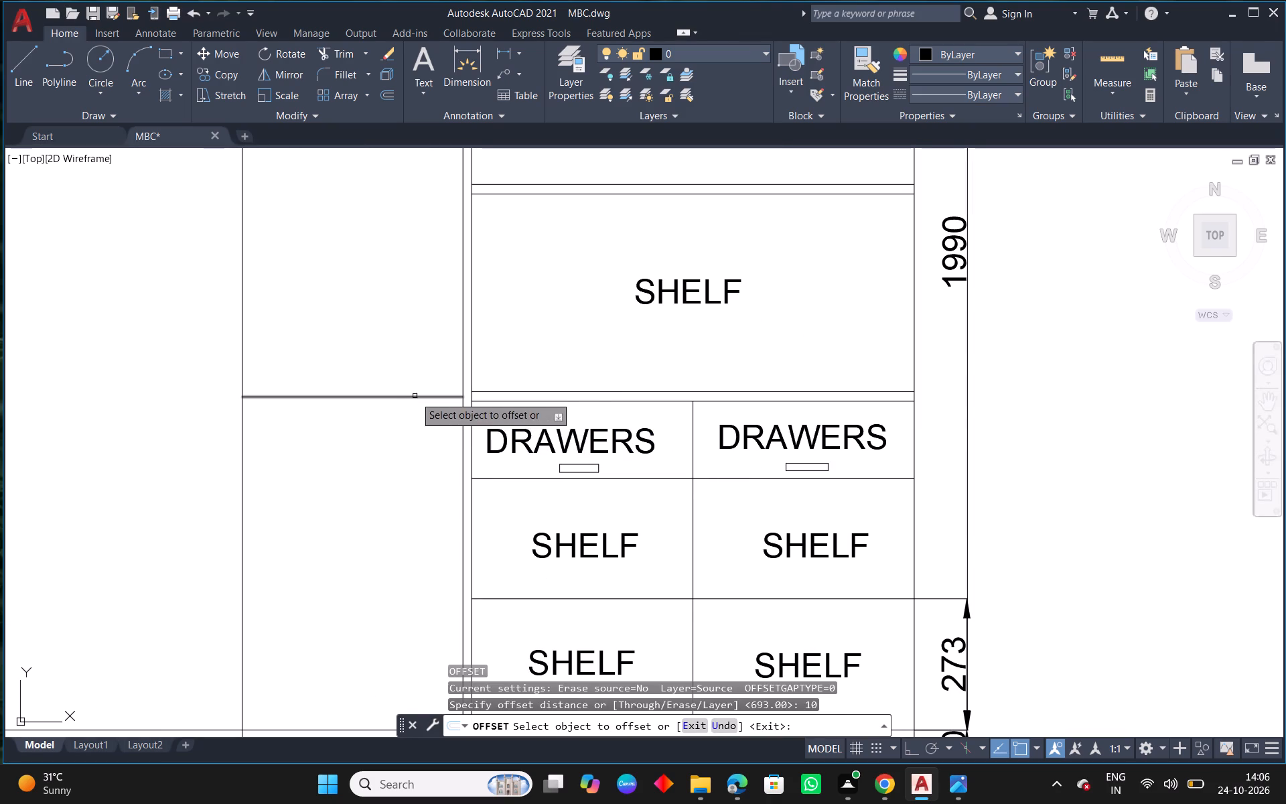
left_click(417, 385)
right_click(390, 336)
left_click(448, 350)
Examine the reference inner view for the hanger space and storage heights in the 477 bay.
scroll(531, 452, "down", 3)
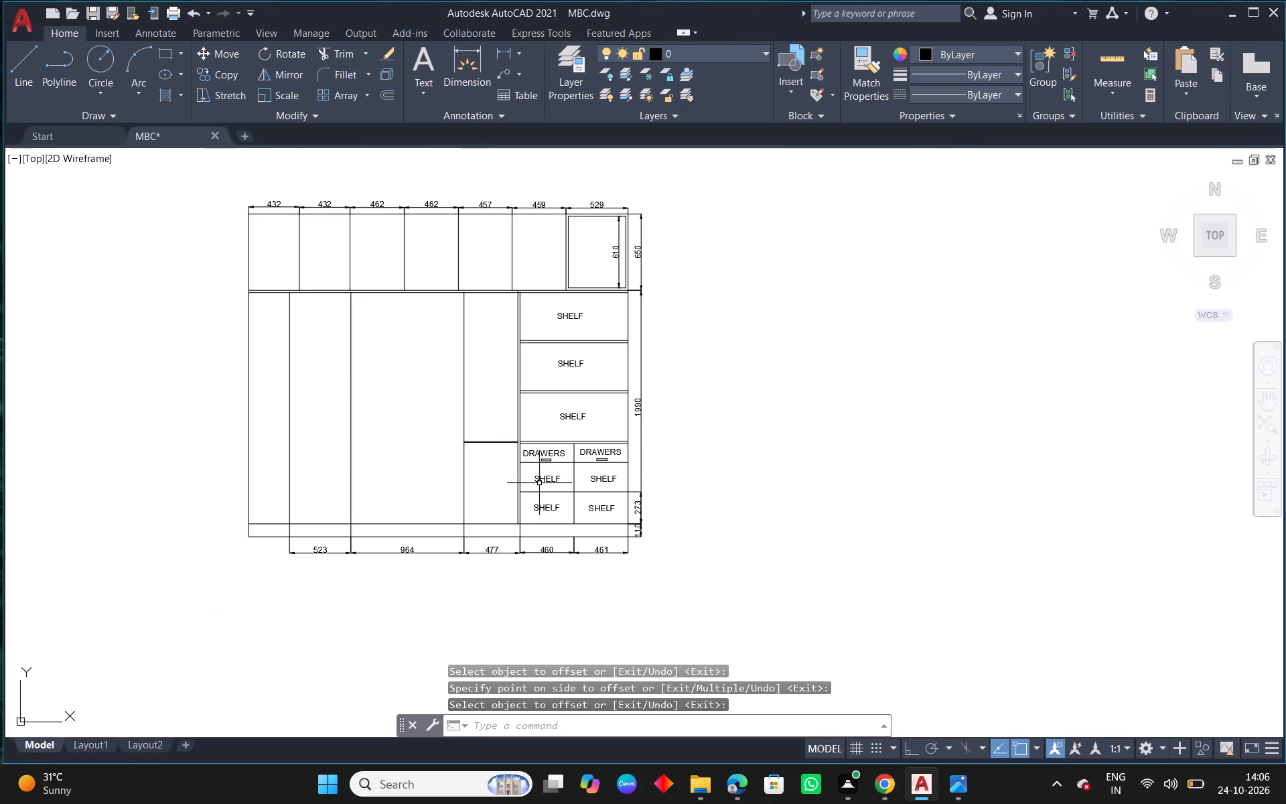
scroll(528, 480, "down", 4)
middle_click_drag(330, 501, 695, 479)
scroll(695, 479, "down", 2)
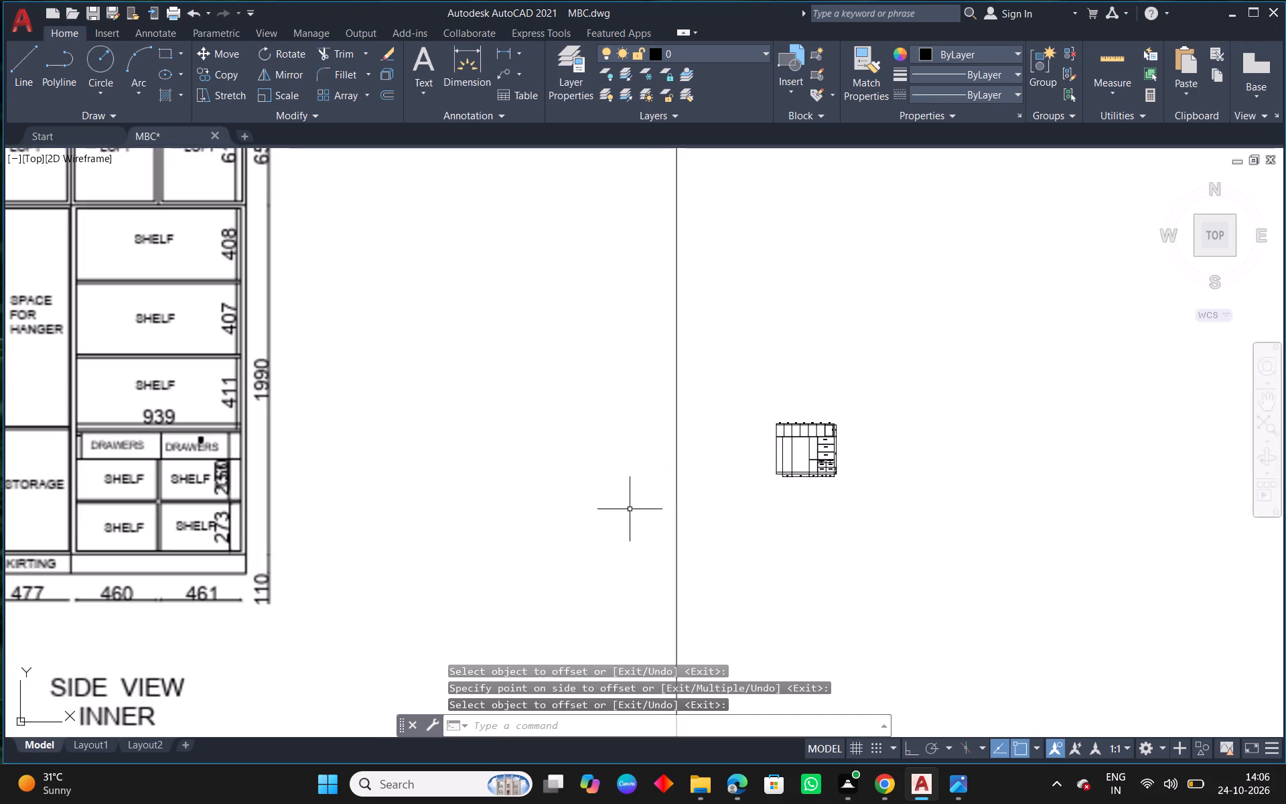
scroll(539, 509, "down", 2)
middle_click_drag(500, 521, 537, 474)
scroll(395, 383, "up", 3)
middle_click_drag(580, 495, 561, 474)
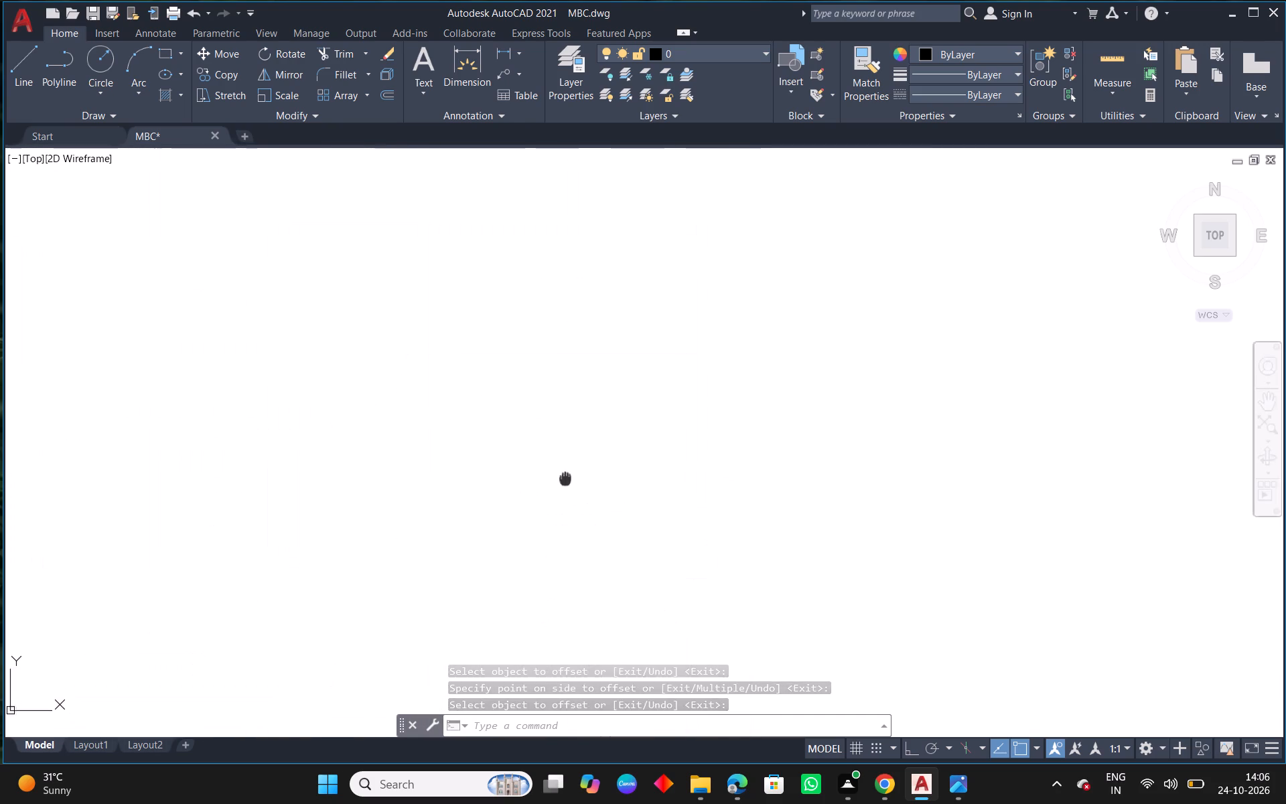
middle_click_drag(561, 474, 553, 459)
scroll(541, 458, "down", 3)
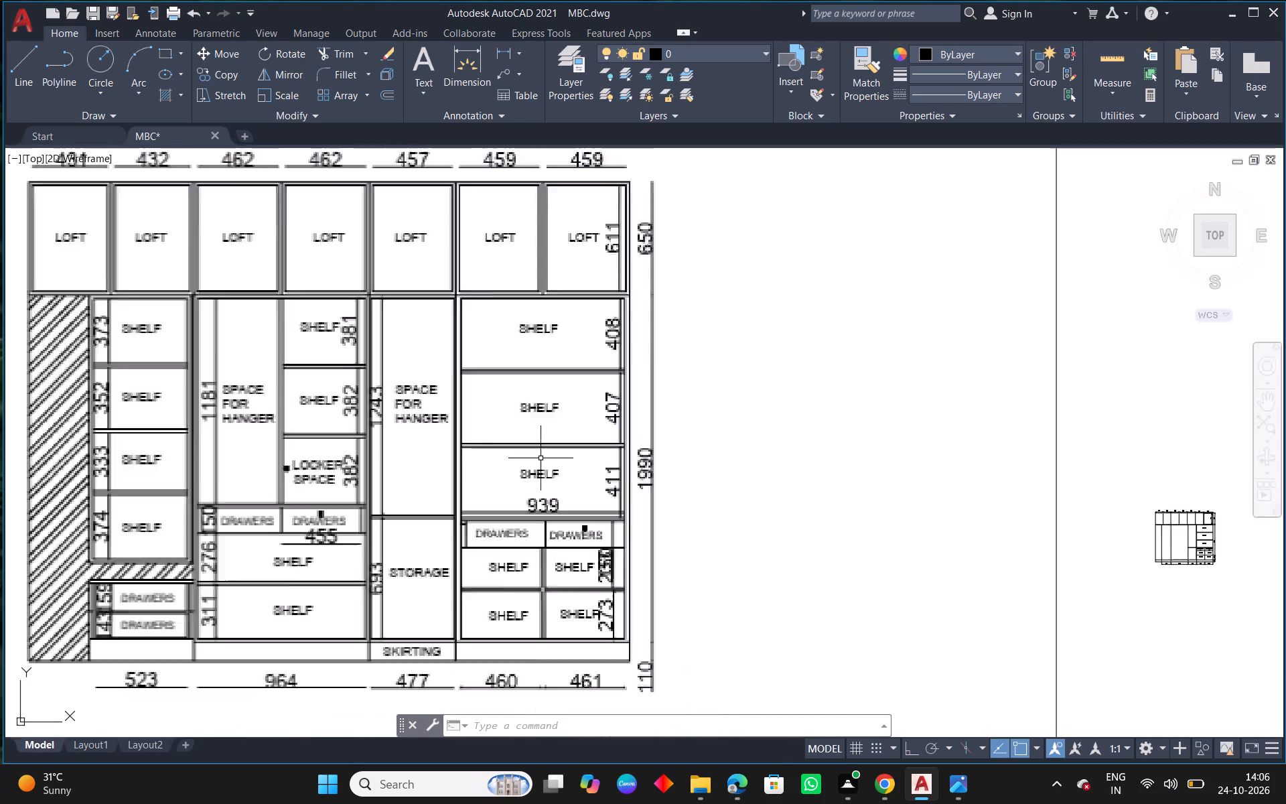
Dimension the height of the hanger space in the 477 bay, from the divider's upper line to the line below the loft.
middle_click_drag(960, 509, 440, 427)
scroll(287, 404, "up", 7)
middle_click_drag(434, 474, 479, 367)
left_click(458, 63)
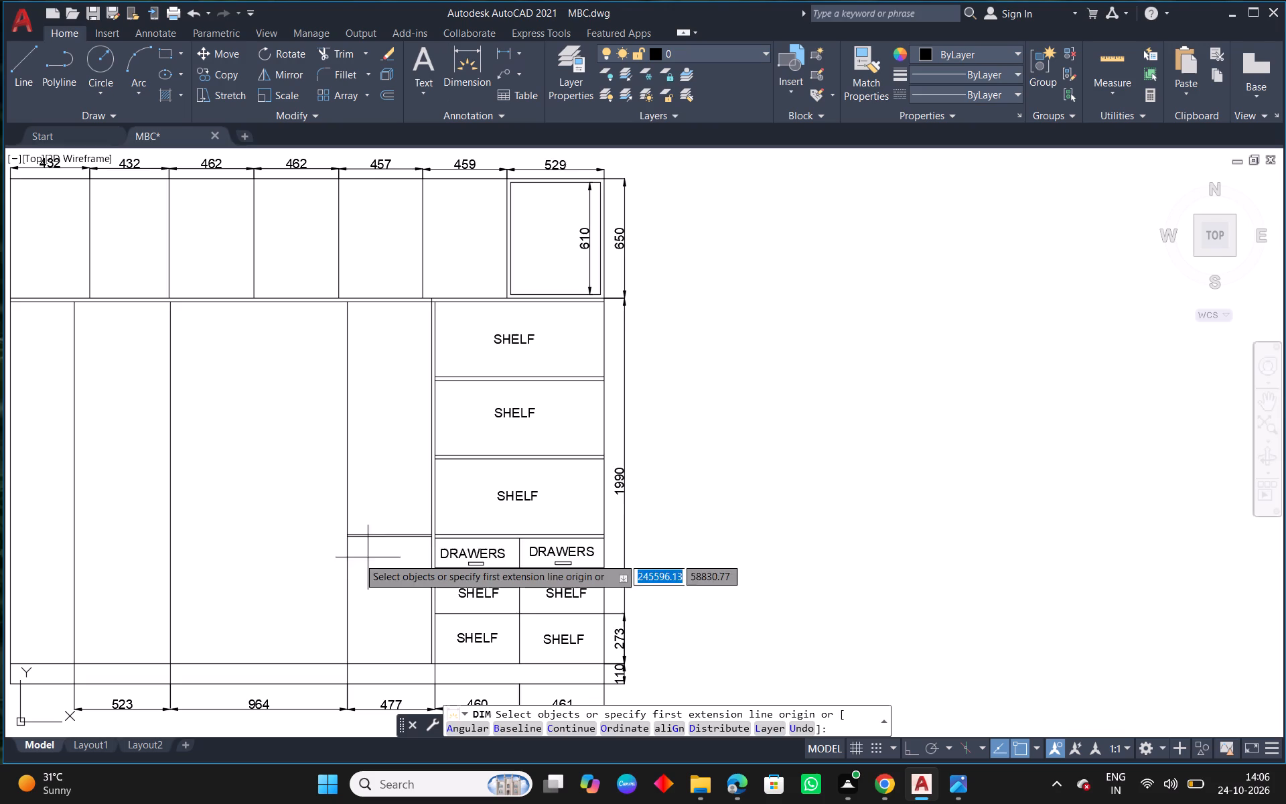
scroll(387, 522, "up", 1)
left_click(394, 543)
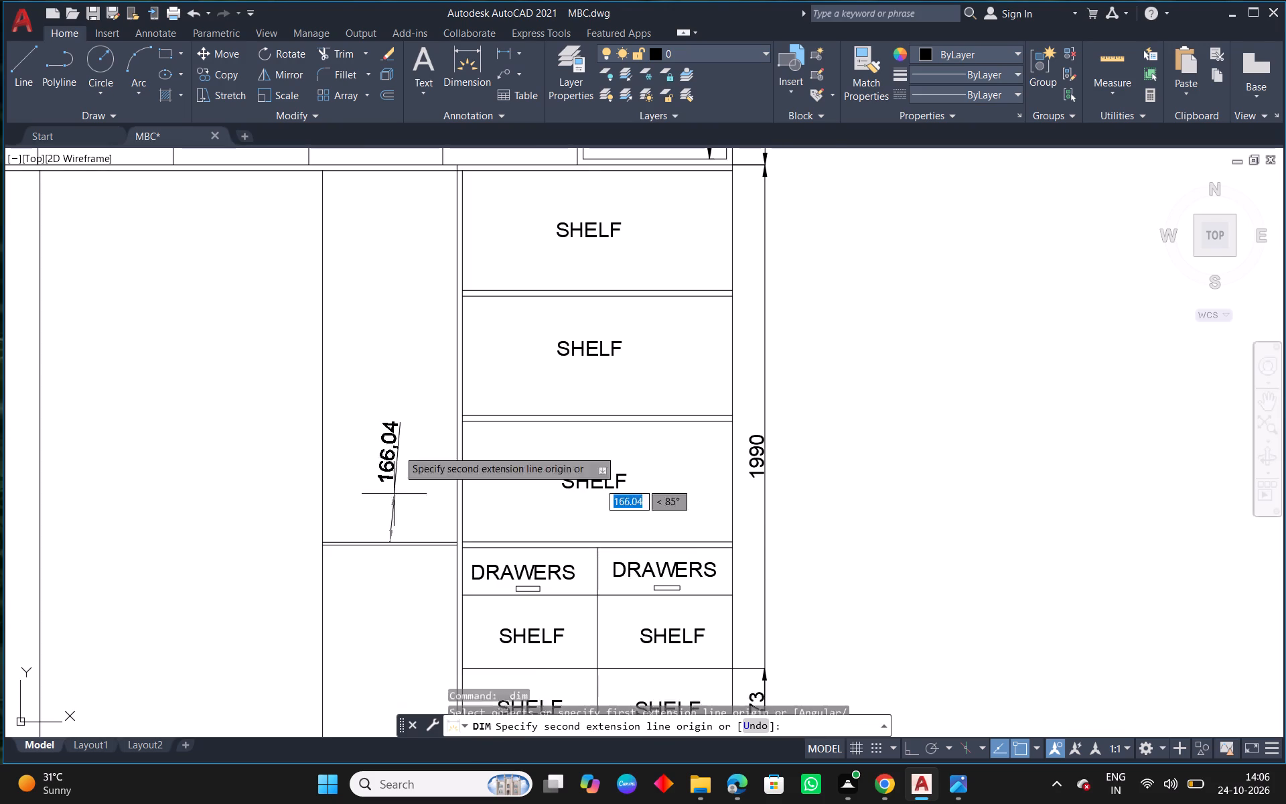
left_click(392, 168)
left_click(368, 170)
Dimension the height of the storage compartment in the 477 bay, from the divider's lower line to the top of the skirting.
middle_click_drag(386, 474, 431, 196)
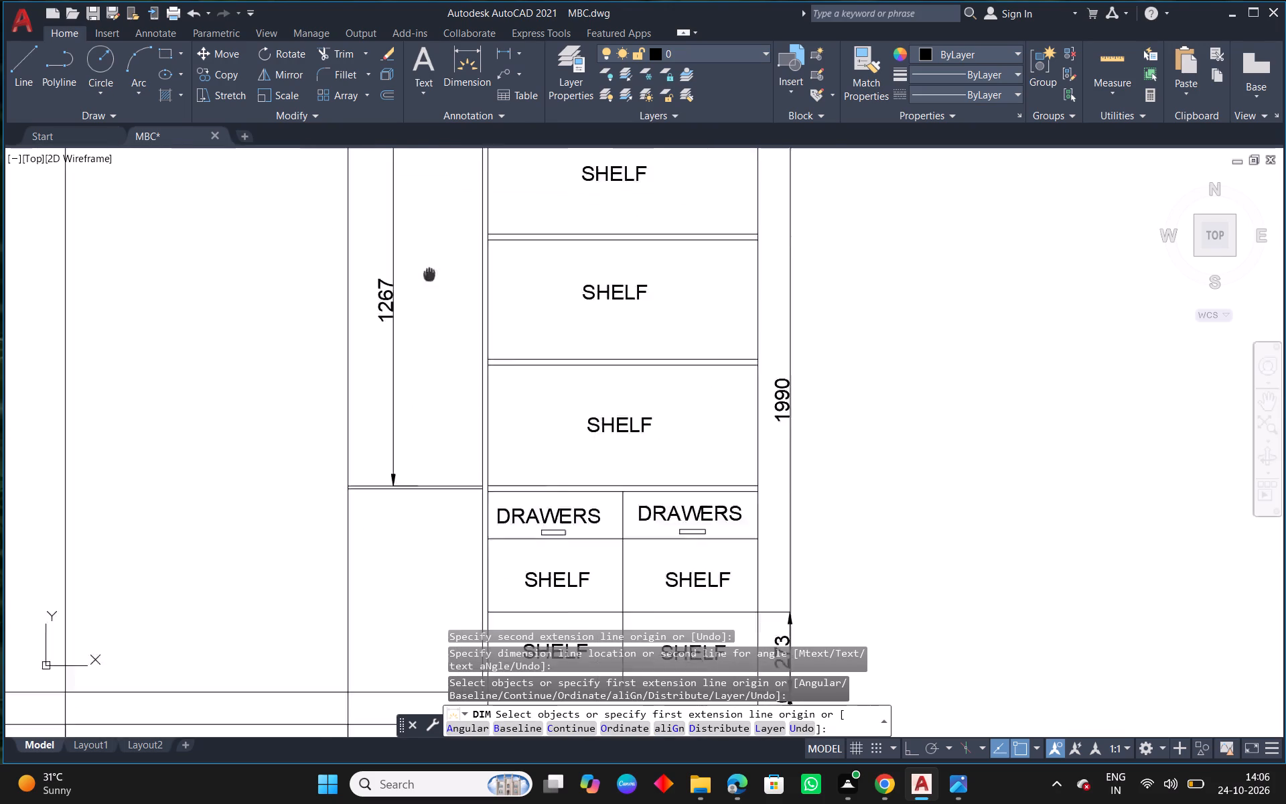
middle_click_drag(431, 196, 425, 153)
scroll(435, 228, "up", 2)
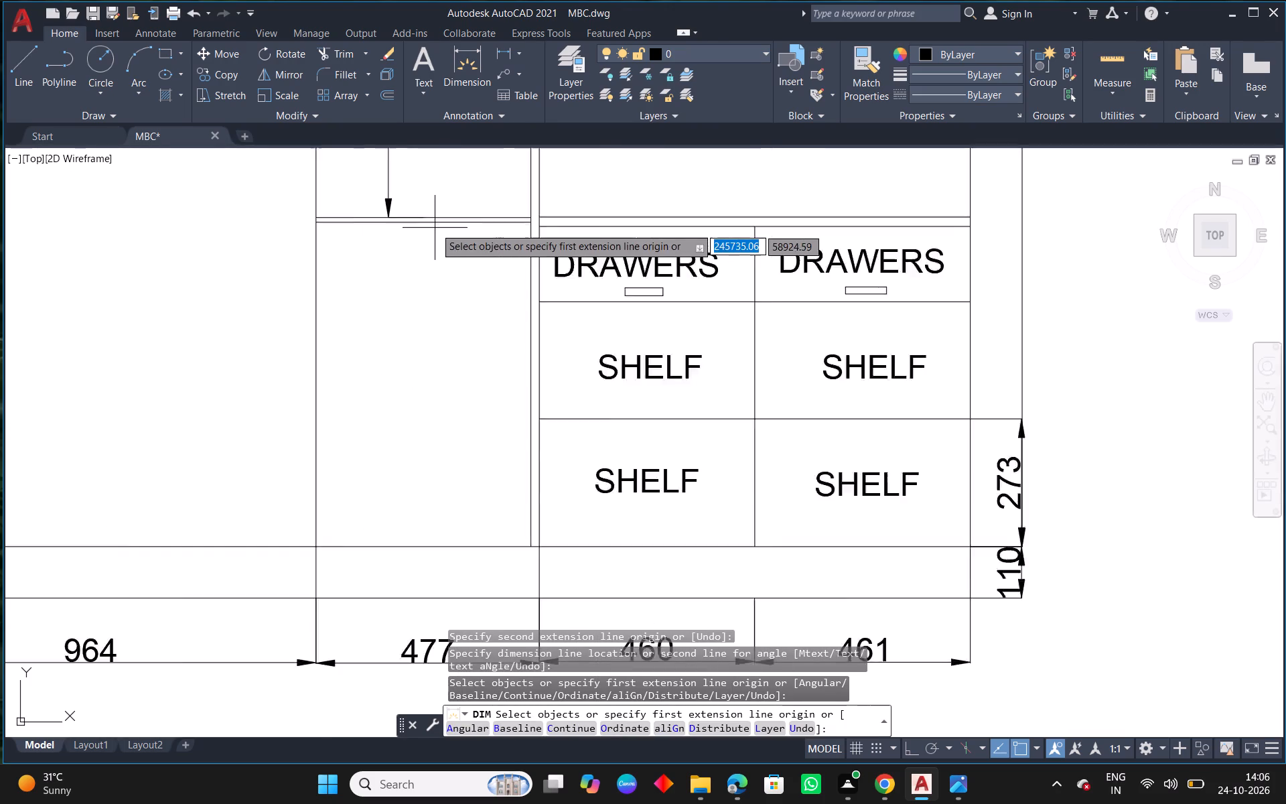
left_click(416, 220)
scroll(395, 436, "down", 2)
middle_click_drag(417, 494, 419, 367)
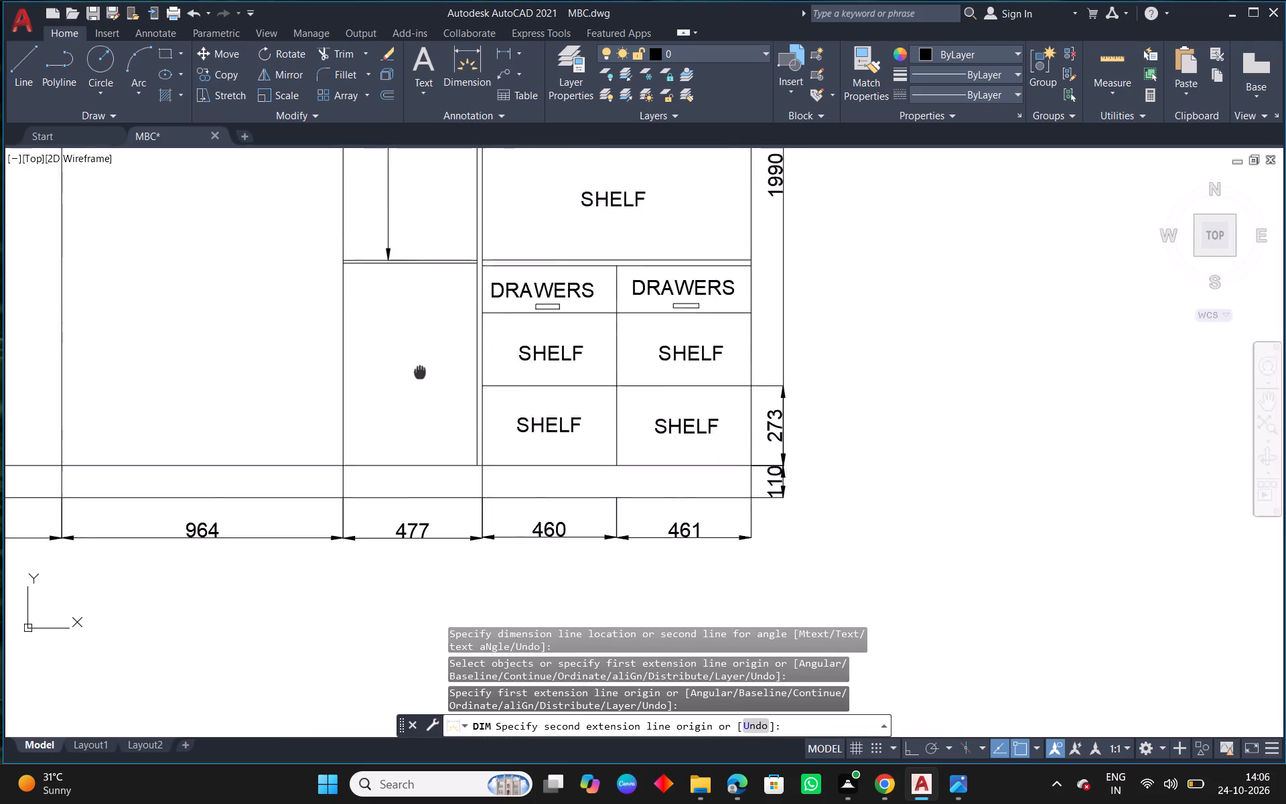
middle_click_drag(419, 367, 419, 366)
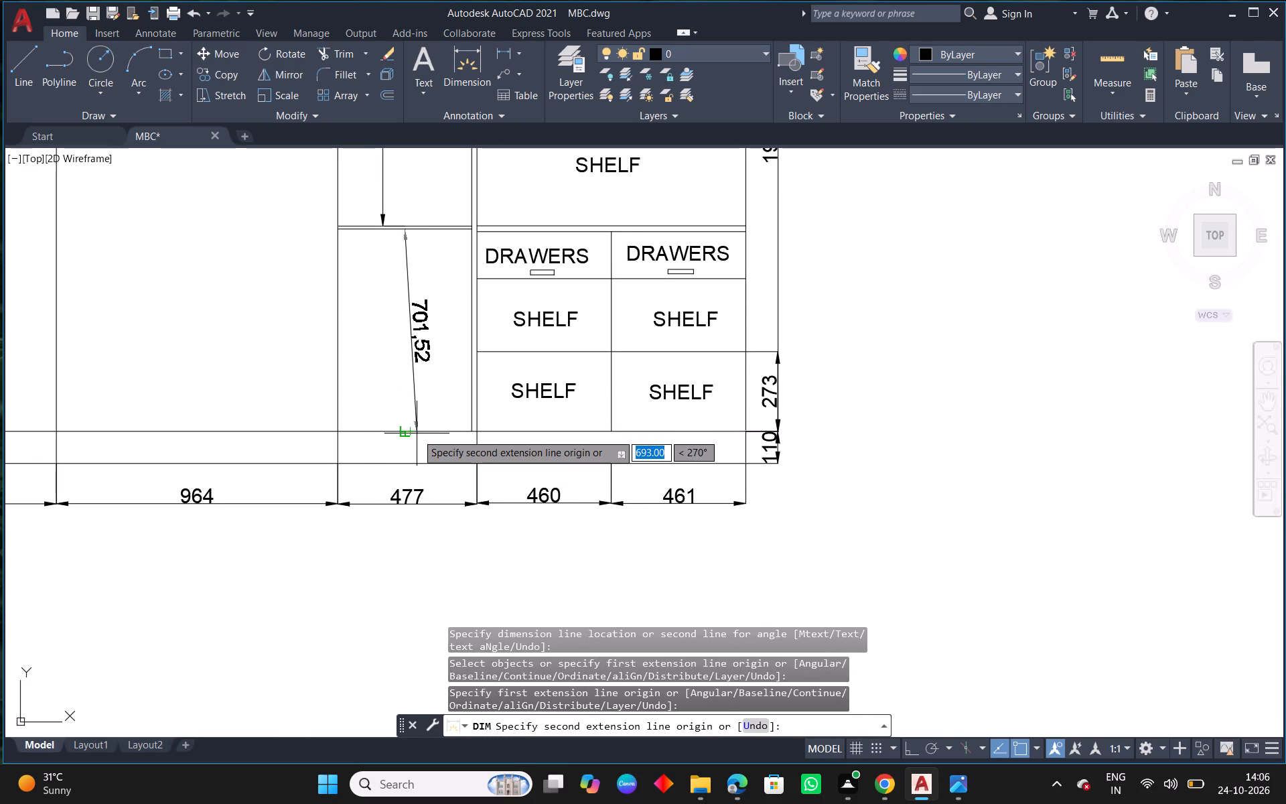
left_click(408, 435)
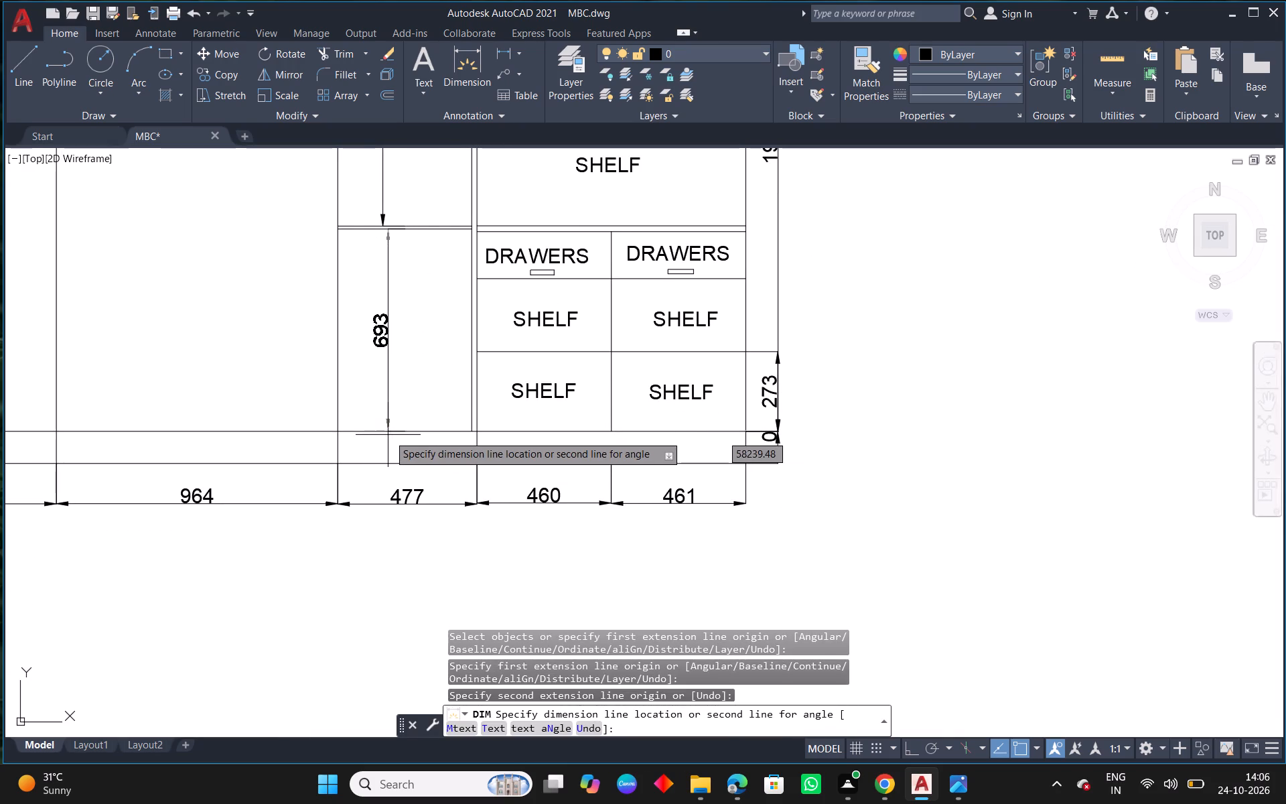
left_click(383, 434)
right_click(382, 433)
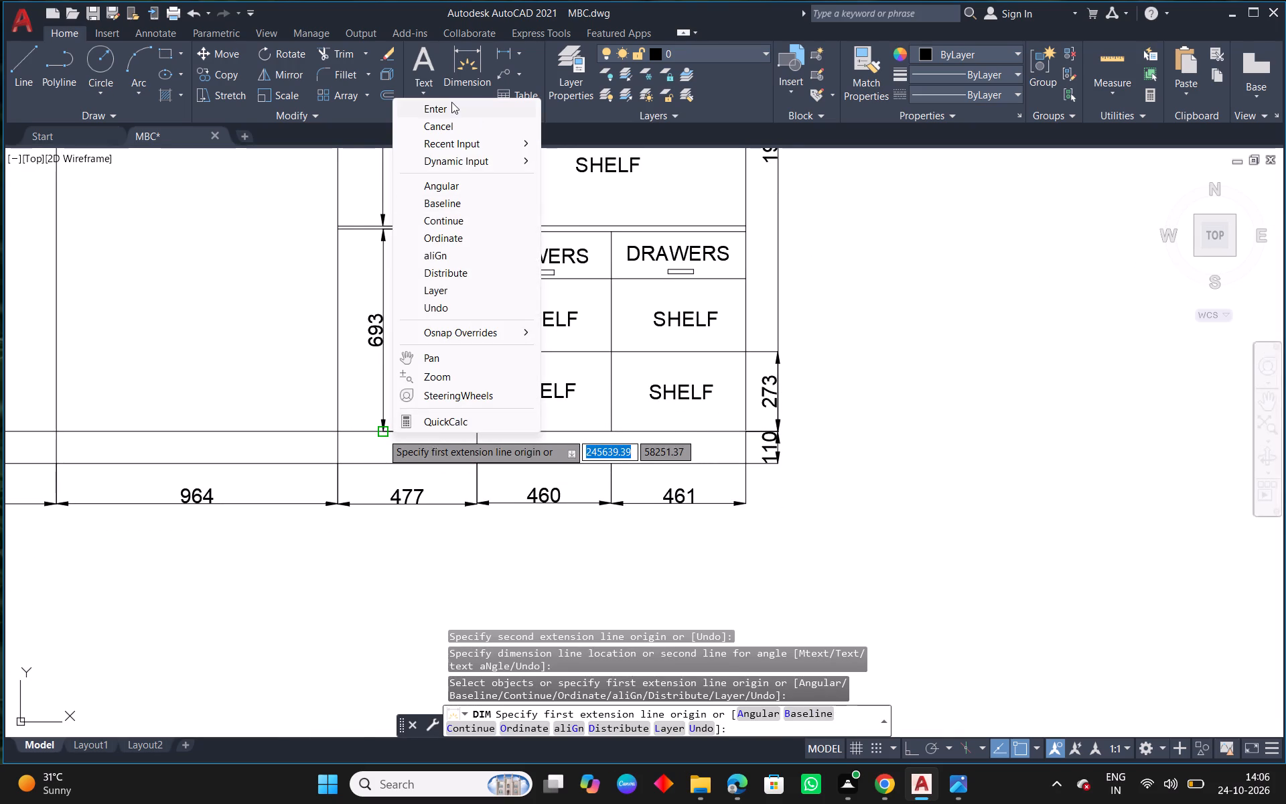
left_click(451, 102)
Examine the reference inner view for the layout of the 477 bay and the neighbouring 964 bay.
scroll(480, 301, "down", 10)
middle_click_drag(392, 478, 658, 384)
scroll(360, 370, "up", 3)
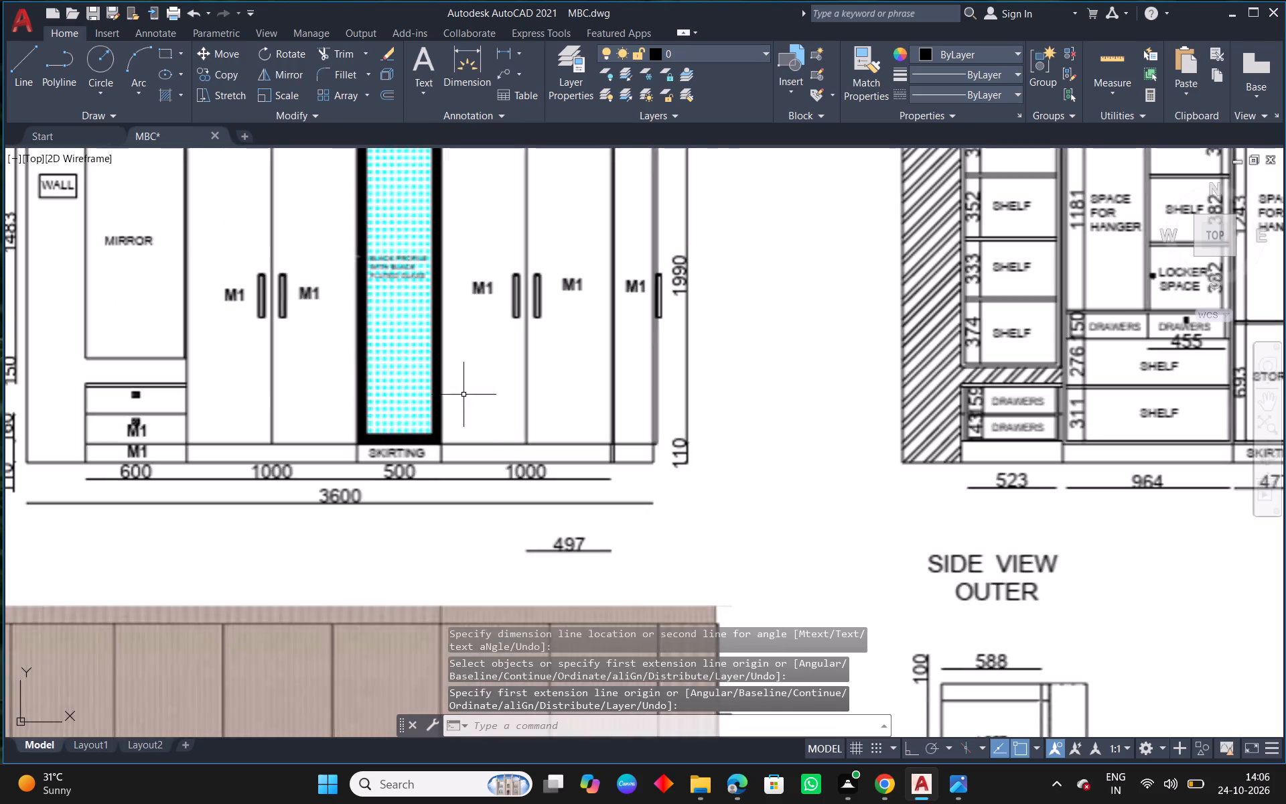
middle_click_drag(745, 471, 176, 348)
scroll(167, 353, "down", 1)
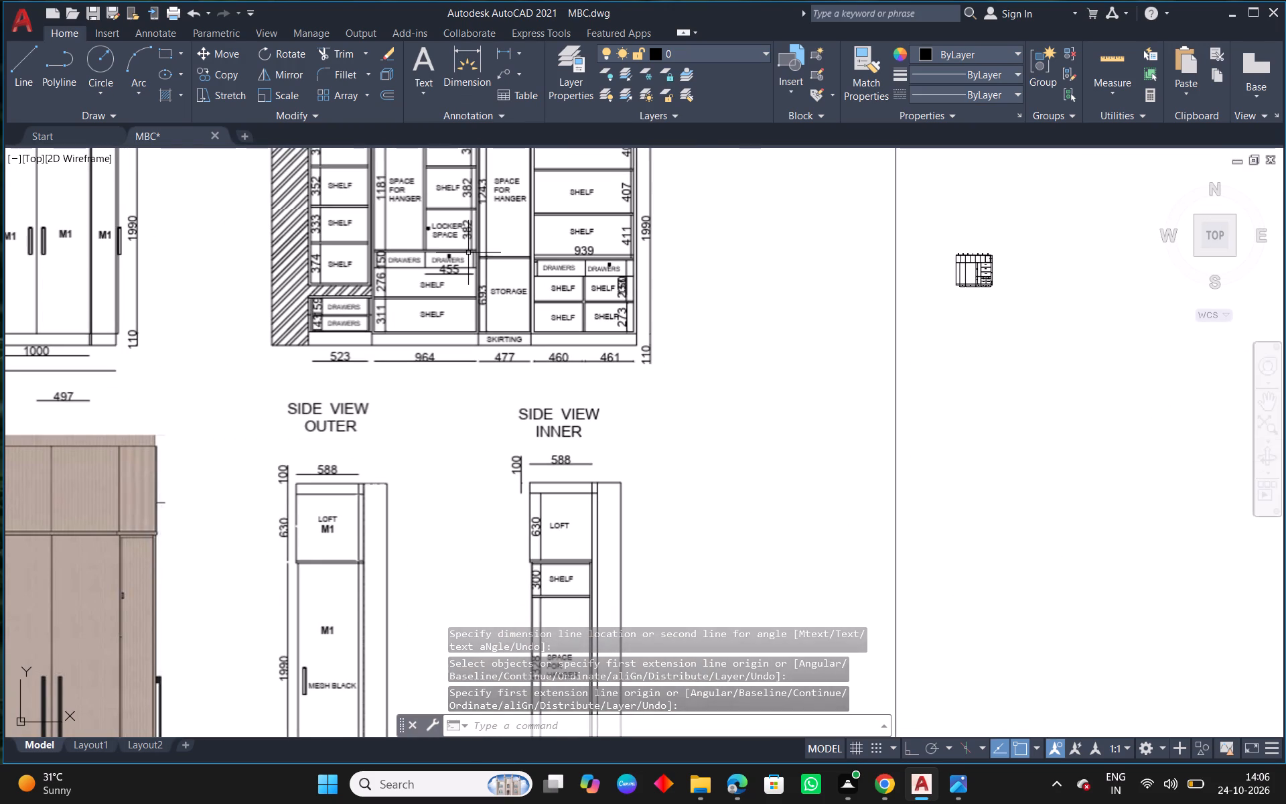
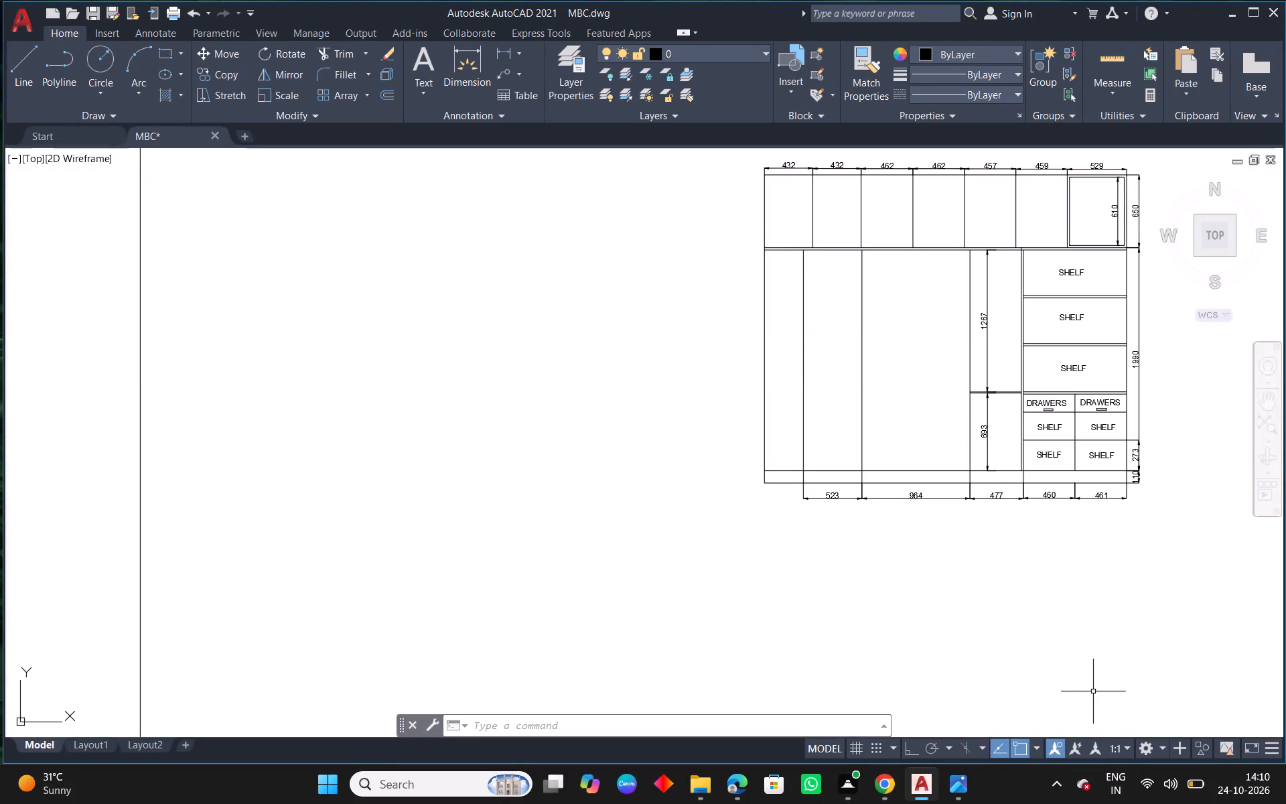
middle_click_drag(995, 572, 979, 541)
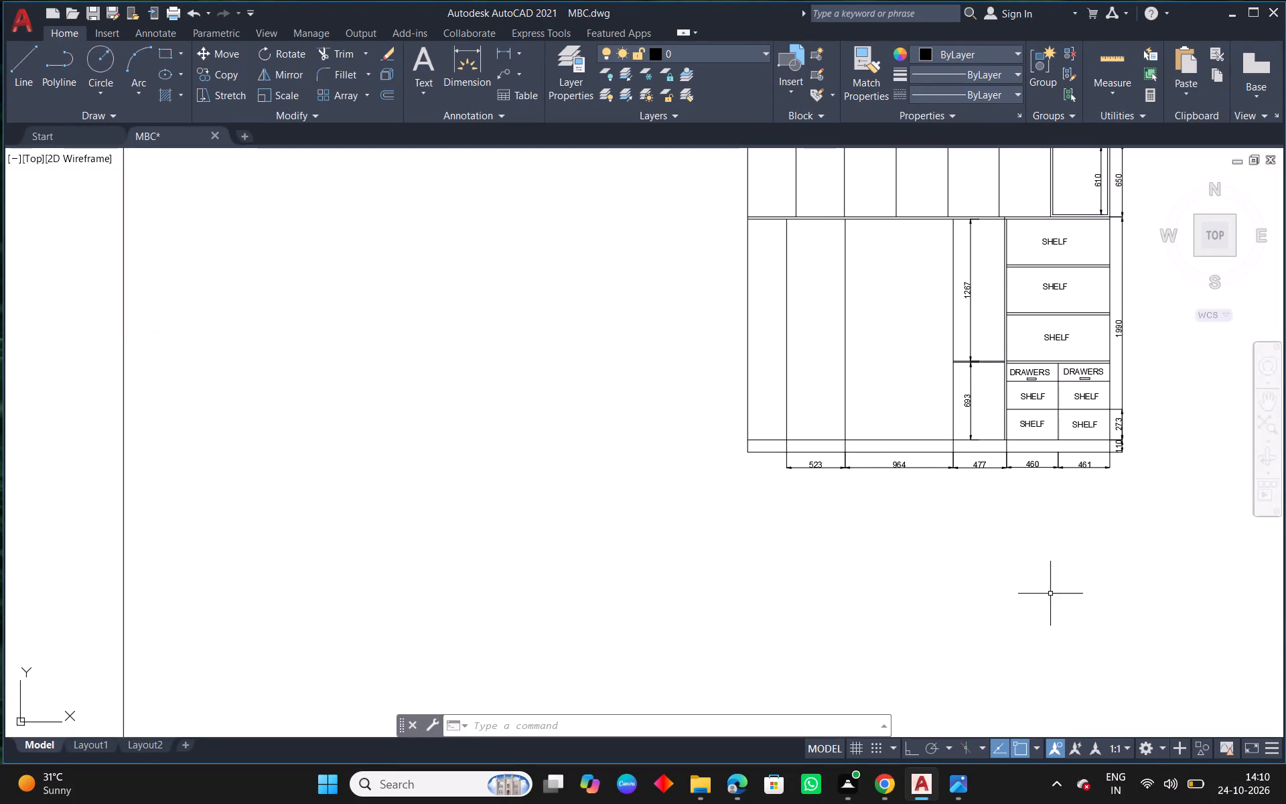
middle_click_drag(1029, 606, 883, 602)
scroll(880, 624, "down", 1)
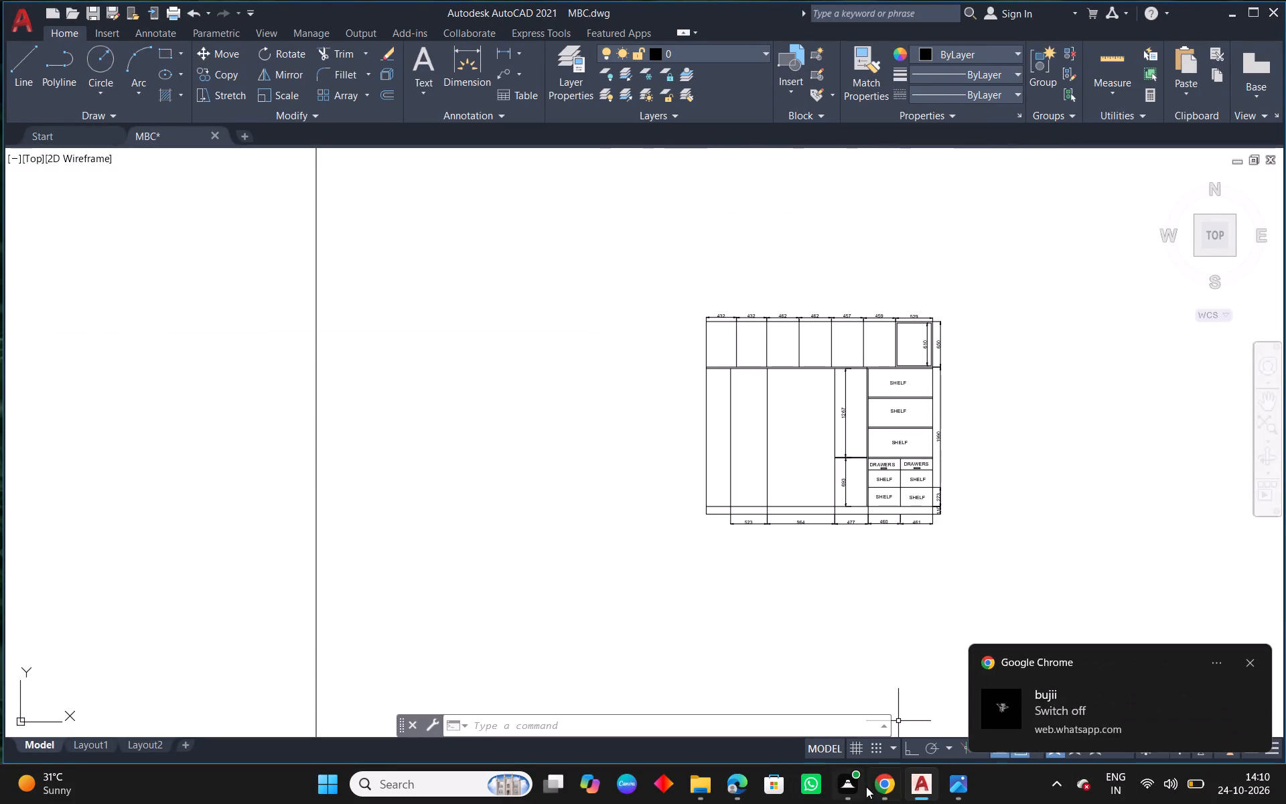
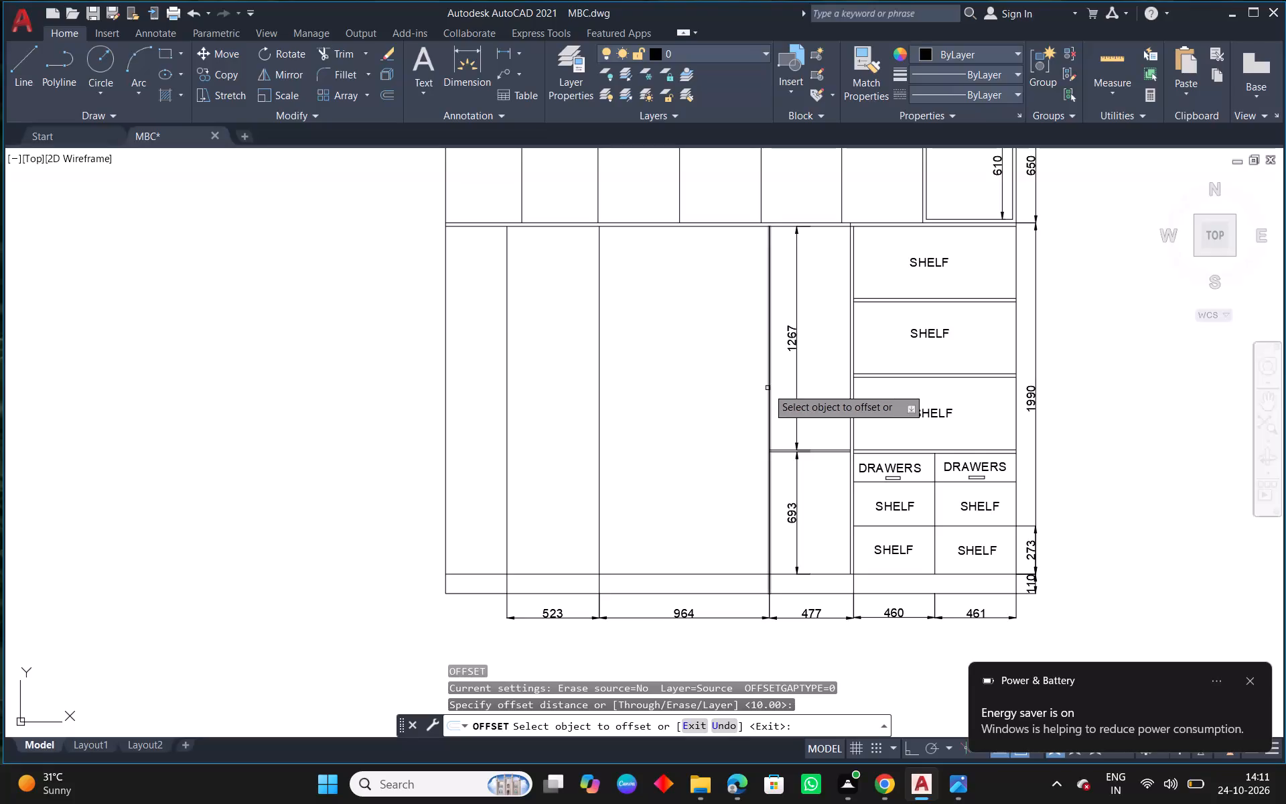
Offset the partition line between the 964 and 477 bays by 10 toward the 964 bay.
left_click(768, 388)
left_click(729, 391)
key("Escape")
Trim the partition lines on both sides of the 477 bay out of the skirting strip.
scroll(774, 559, "up", 2)
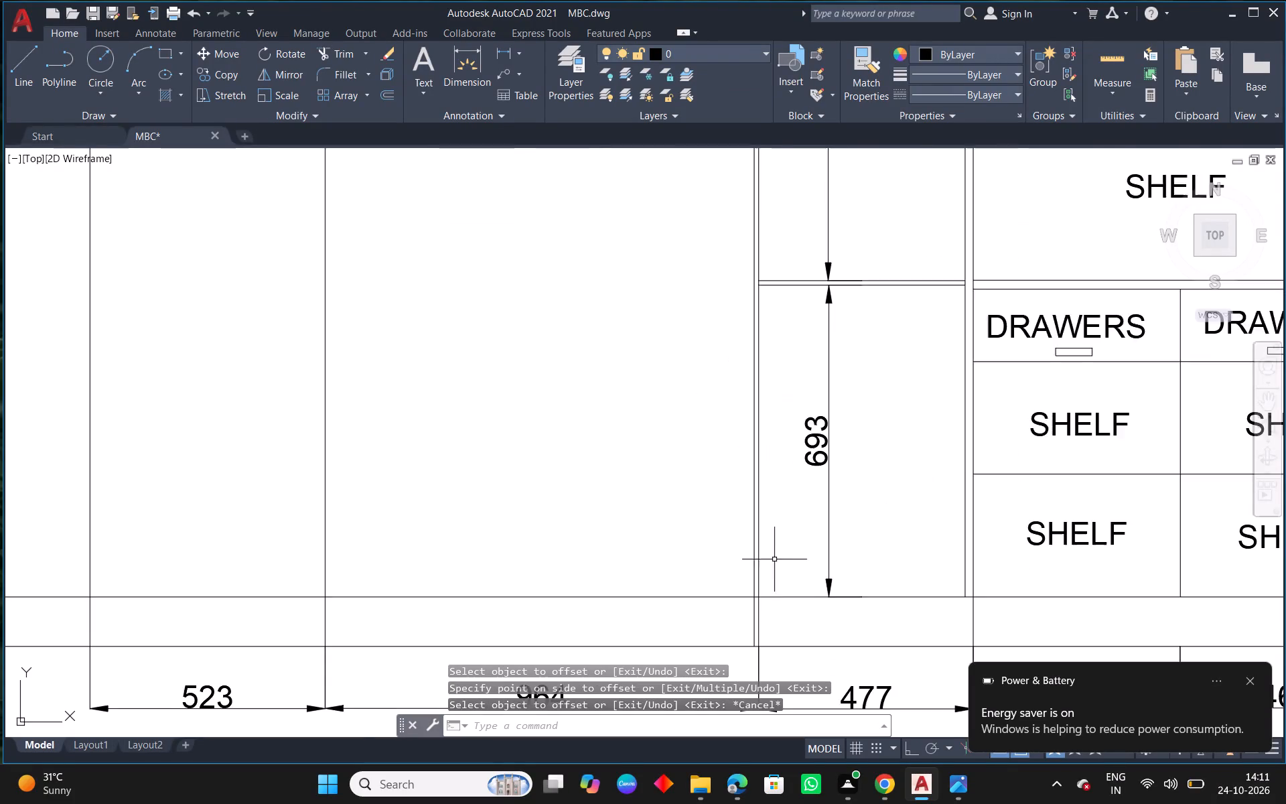
scroll(774, 559, "up", 1)
middle_click_drag(800, 609, 723, 462)
type("TR")
key("space")
left_click_drag(723, 471, 650, 466)
left_click_drag(921, 476, 1054, 476)
scroll(877, 476, "down", 3)
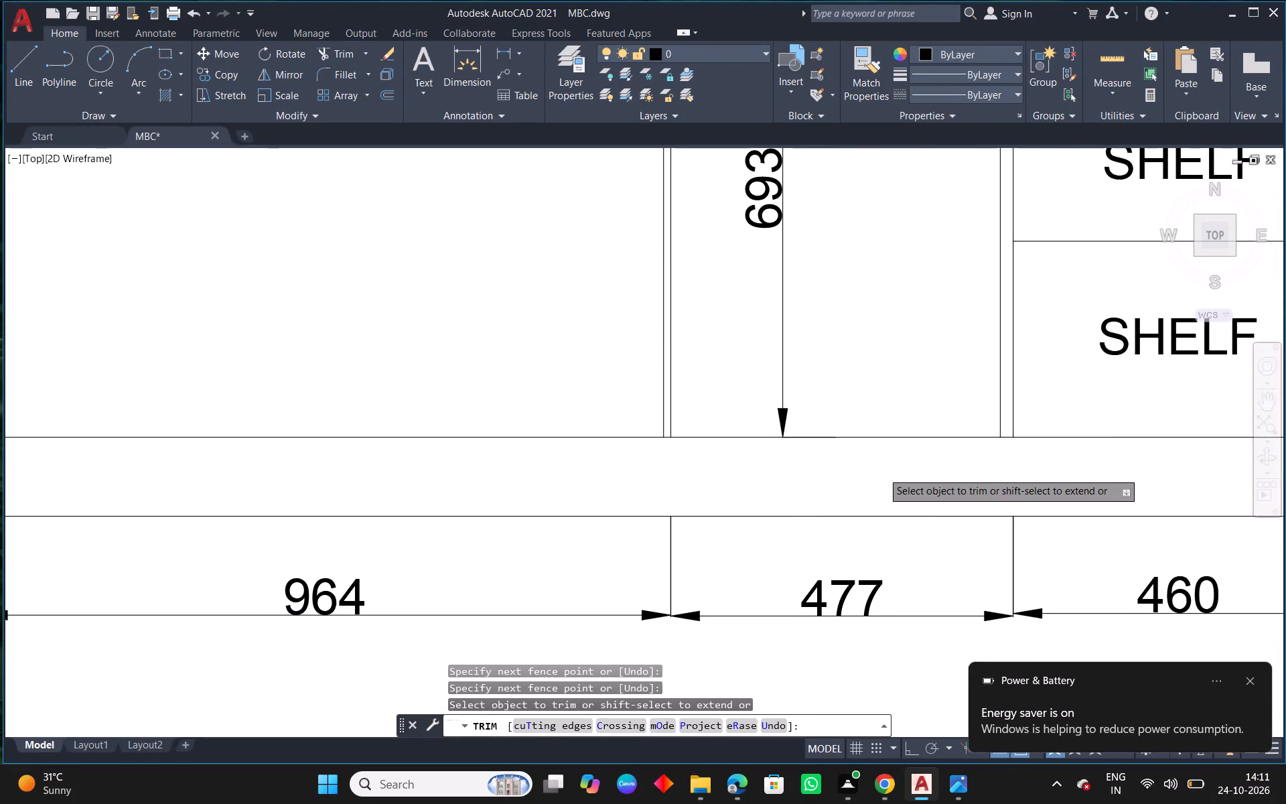
key("Escape")
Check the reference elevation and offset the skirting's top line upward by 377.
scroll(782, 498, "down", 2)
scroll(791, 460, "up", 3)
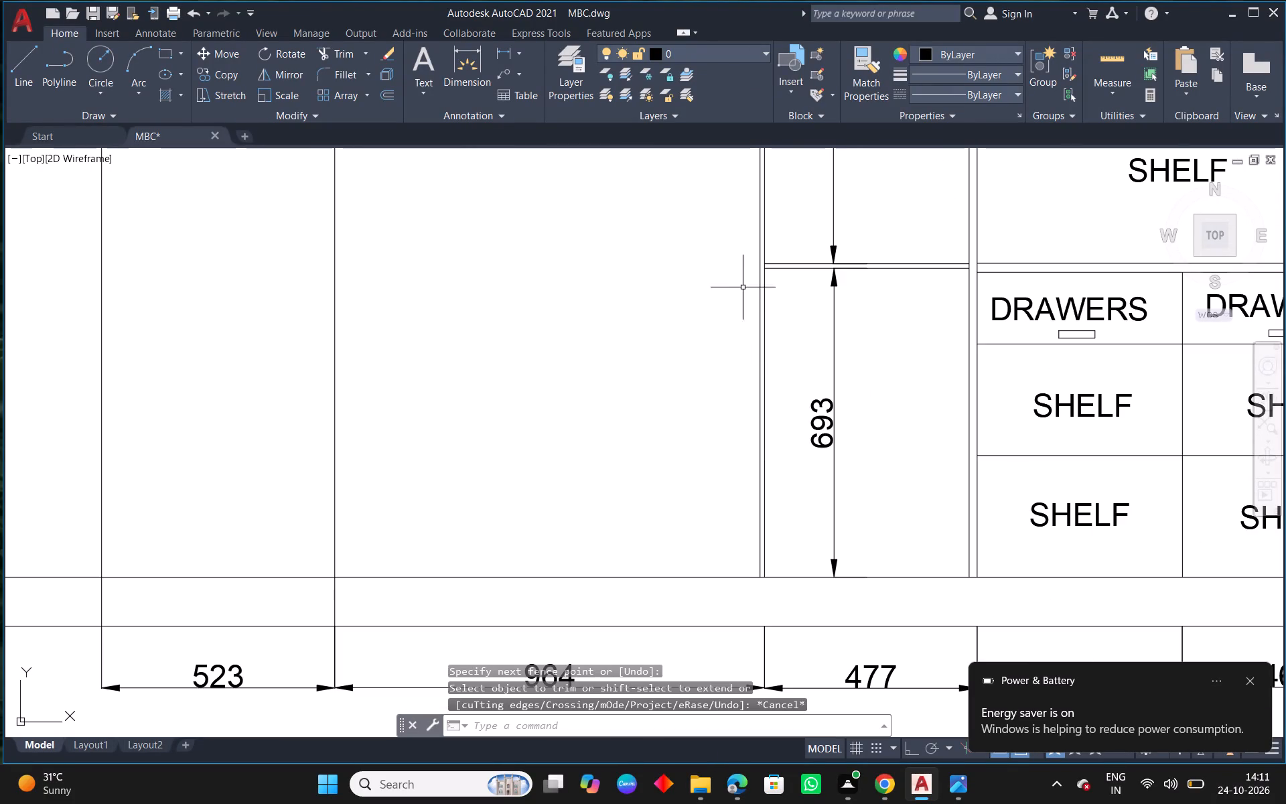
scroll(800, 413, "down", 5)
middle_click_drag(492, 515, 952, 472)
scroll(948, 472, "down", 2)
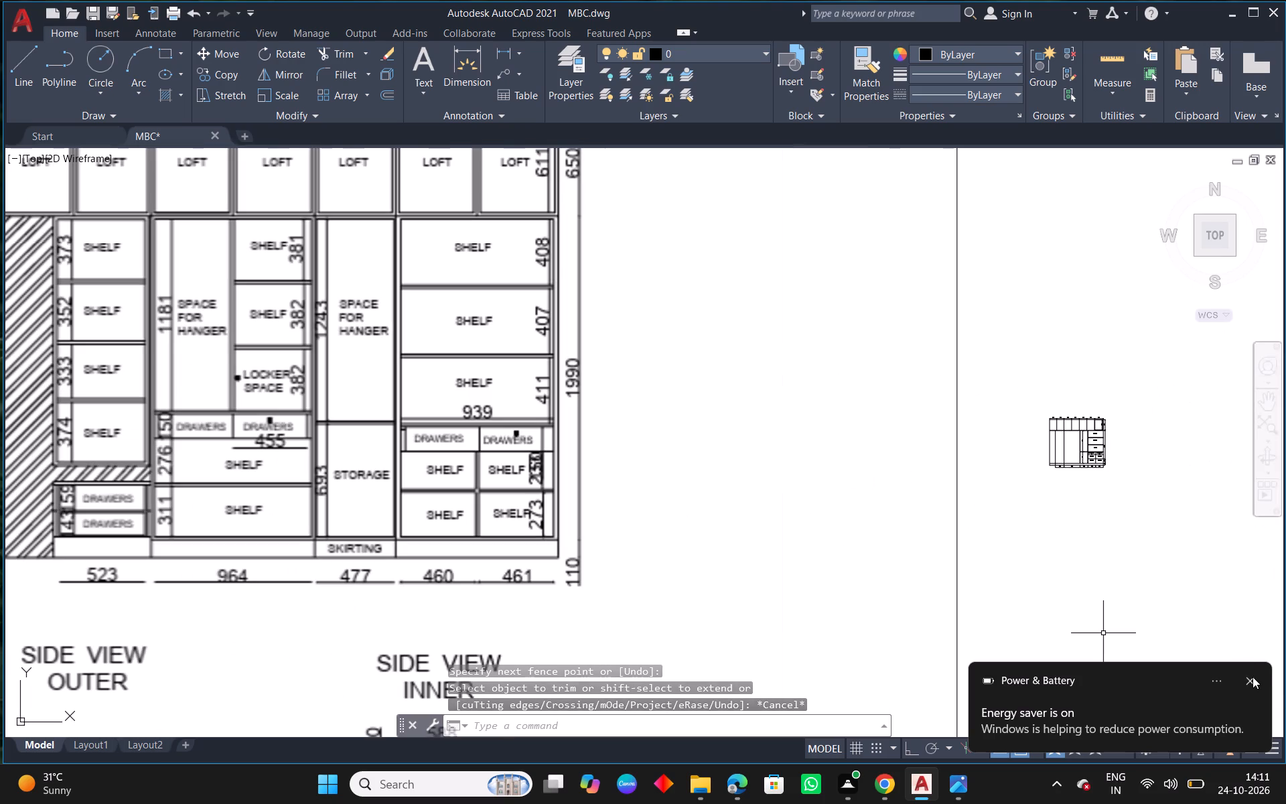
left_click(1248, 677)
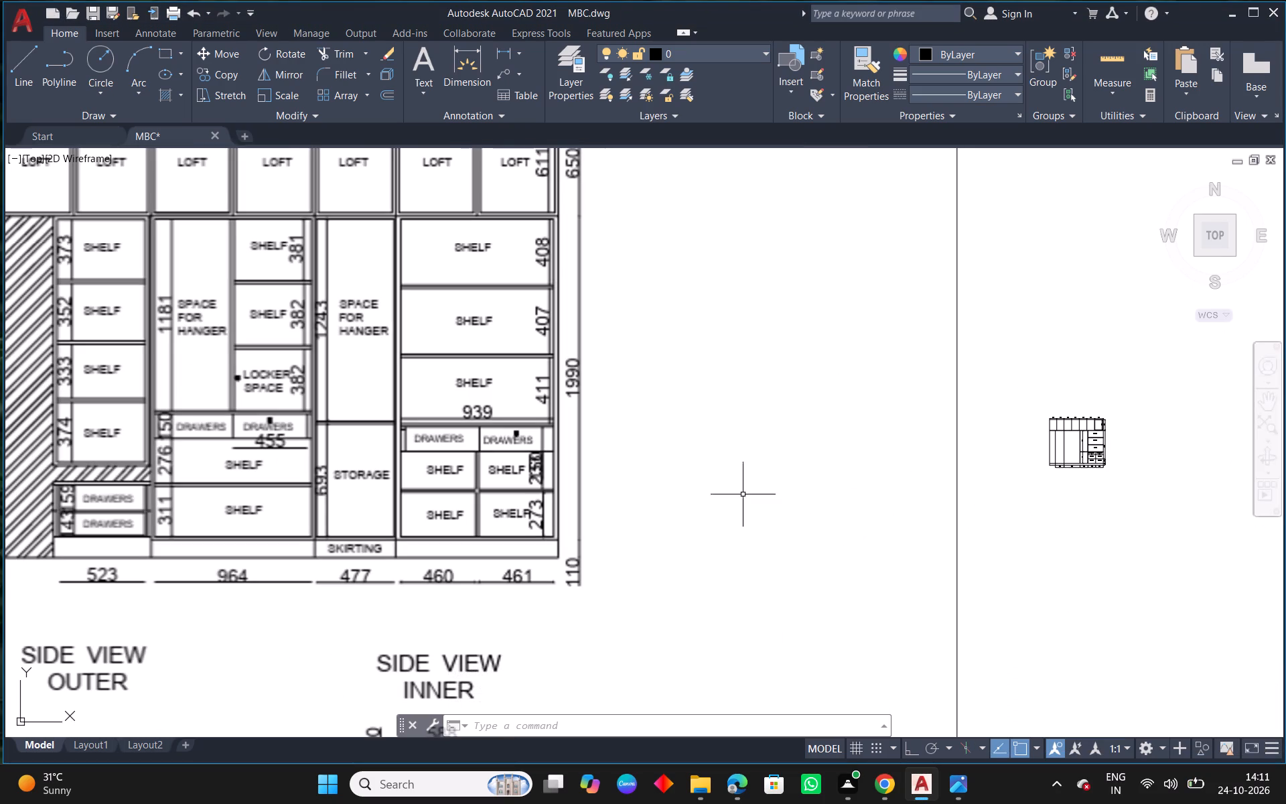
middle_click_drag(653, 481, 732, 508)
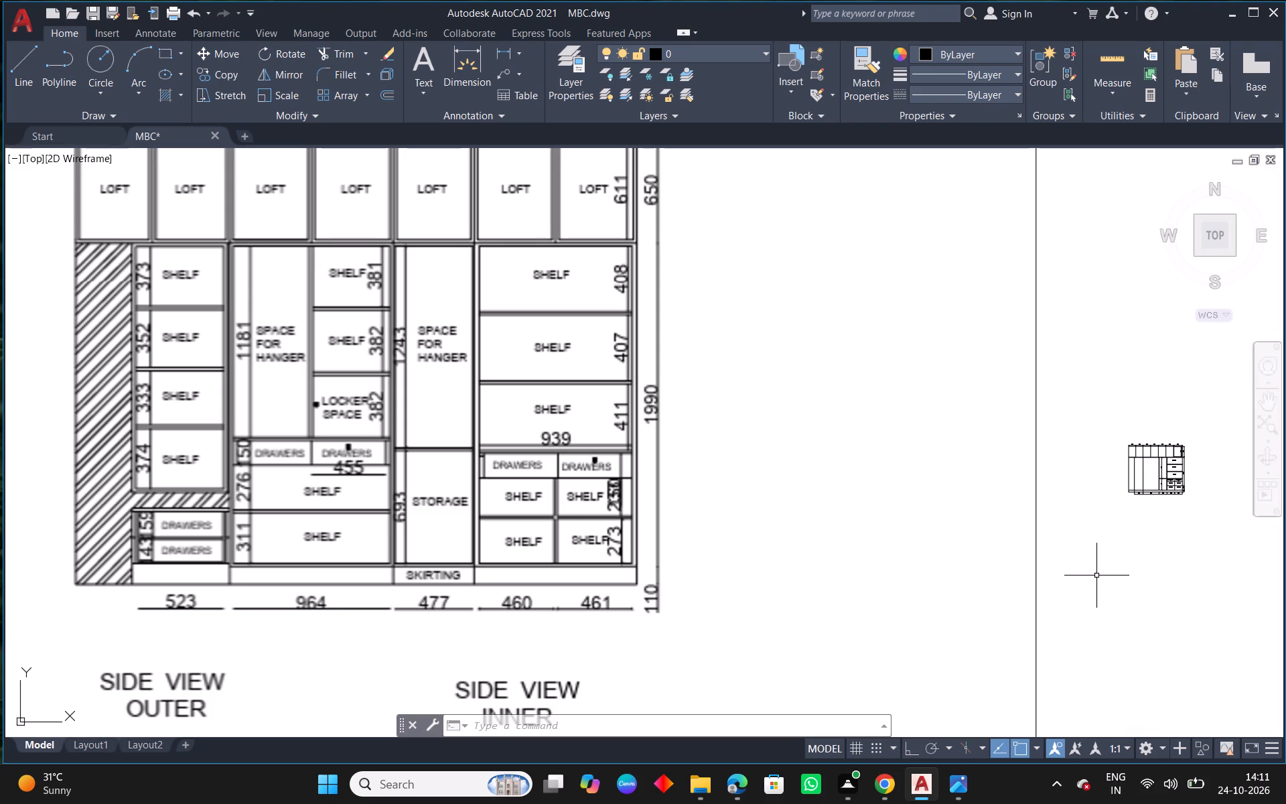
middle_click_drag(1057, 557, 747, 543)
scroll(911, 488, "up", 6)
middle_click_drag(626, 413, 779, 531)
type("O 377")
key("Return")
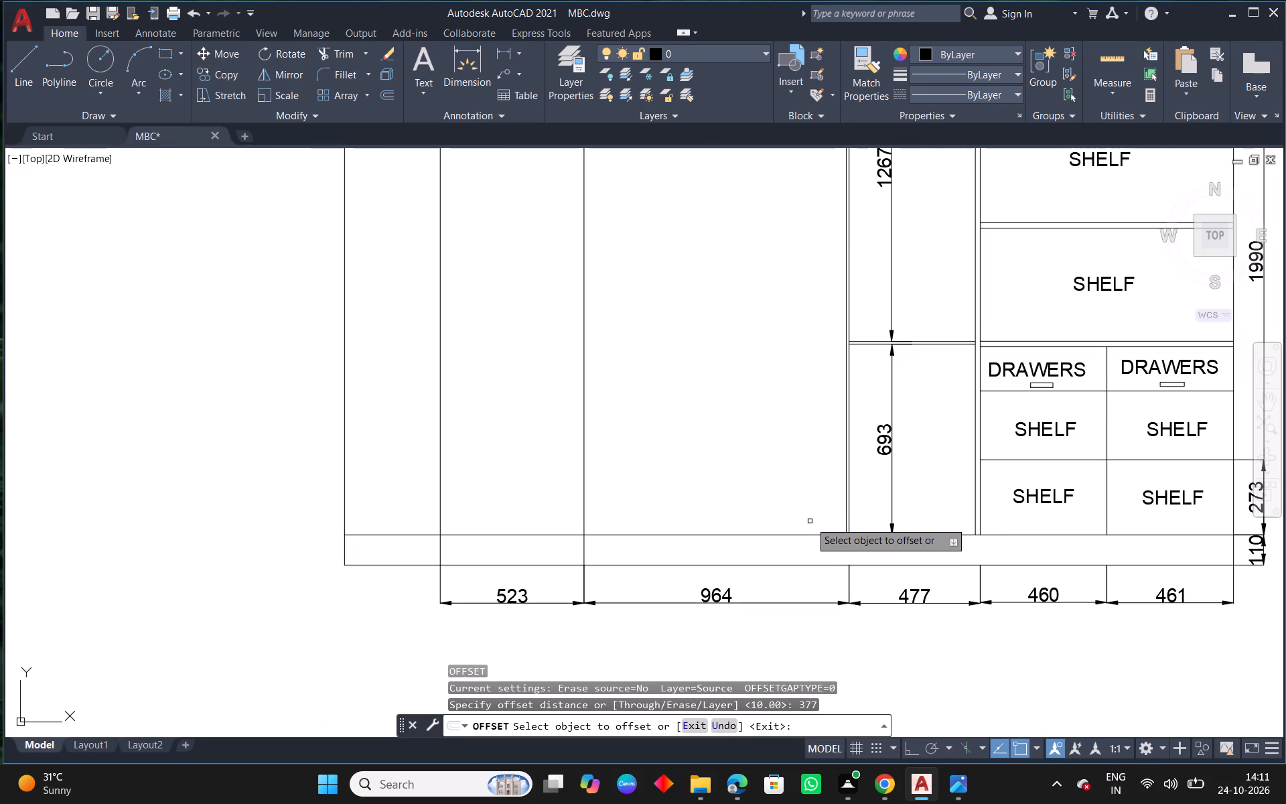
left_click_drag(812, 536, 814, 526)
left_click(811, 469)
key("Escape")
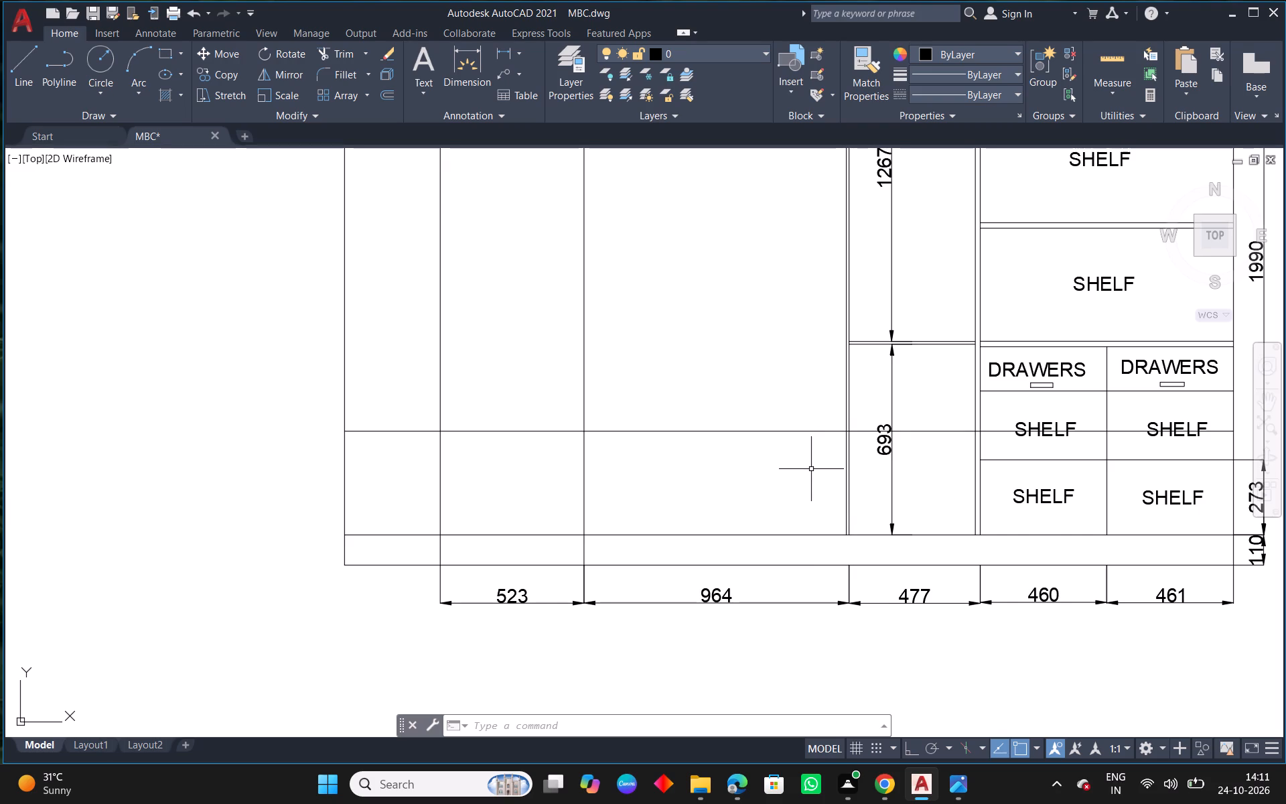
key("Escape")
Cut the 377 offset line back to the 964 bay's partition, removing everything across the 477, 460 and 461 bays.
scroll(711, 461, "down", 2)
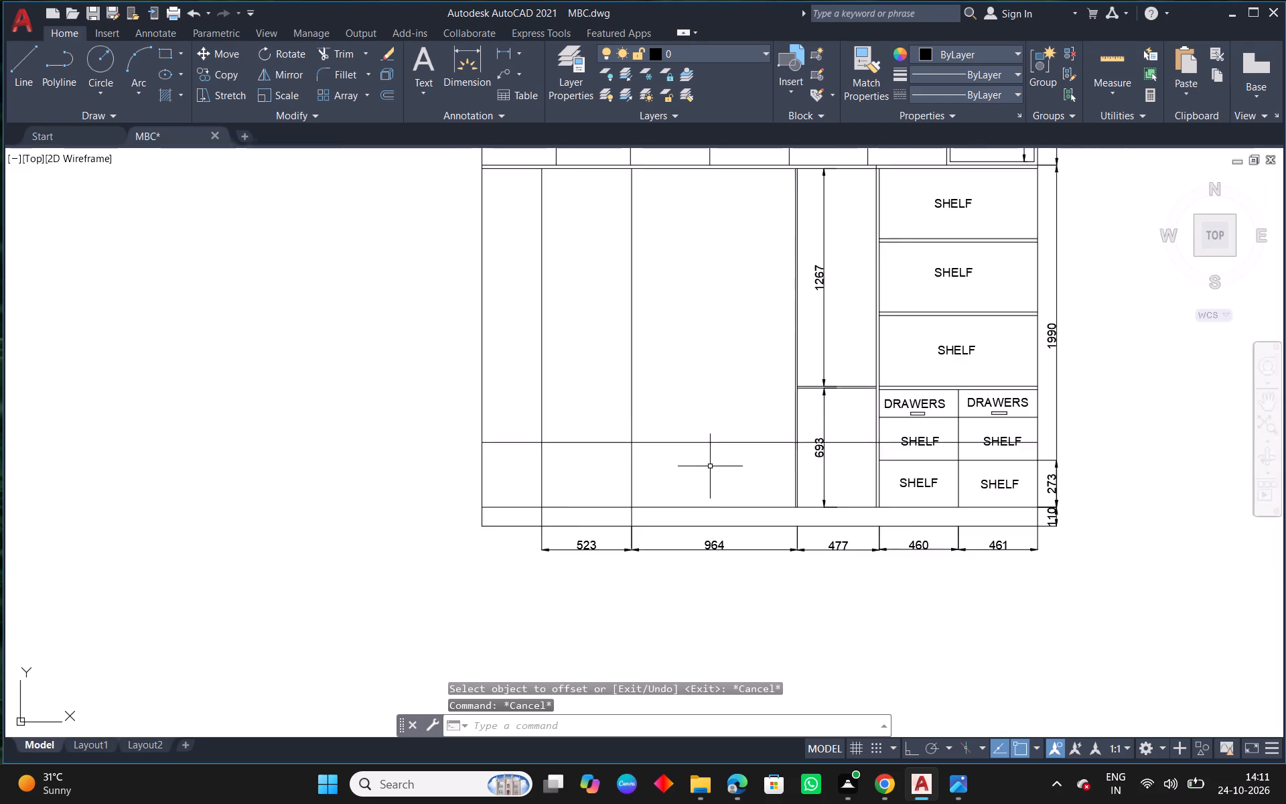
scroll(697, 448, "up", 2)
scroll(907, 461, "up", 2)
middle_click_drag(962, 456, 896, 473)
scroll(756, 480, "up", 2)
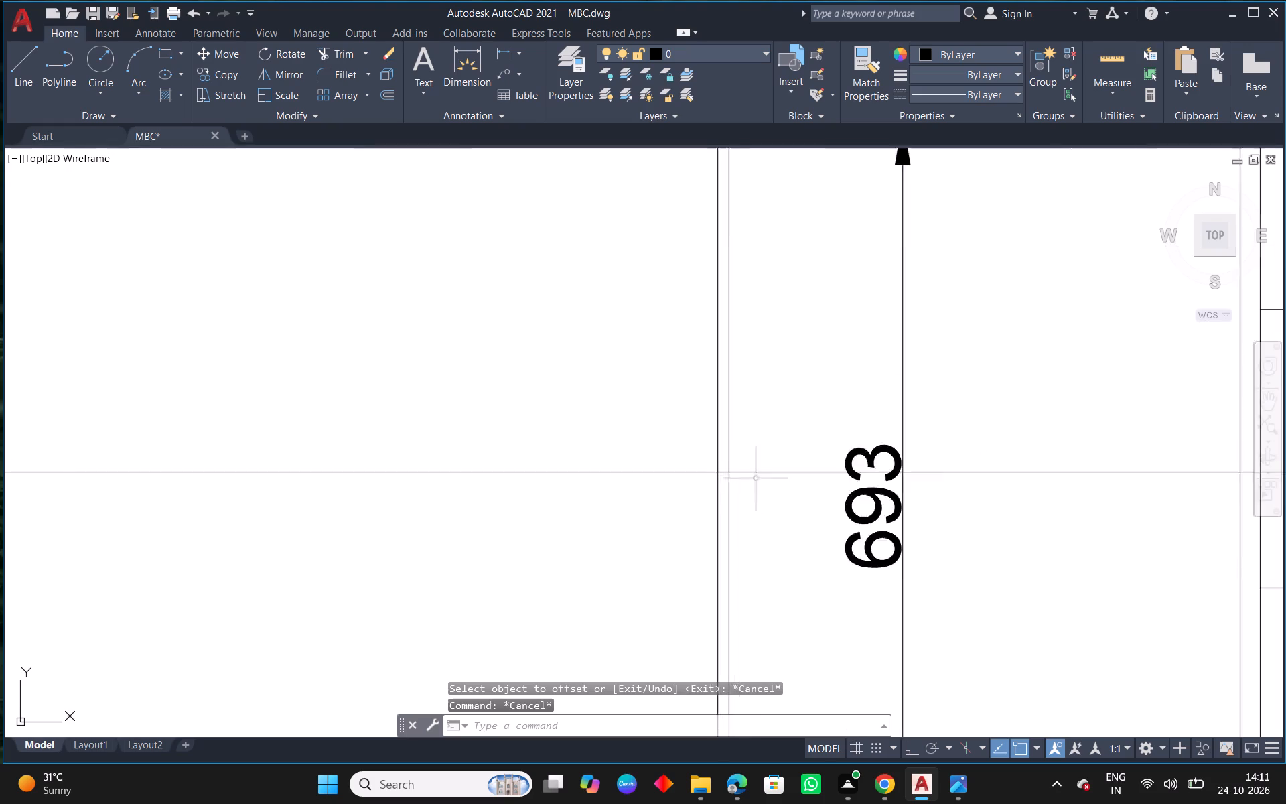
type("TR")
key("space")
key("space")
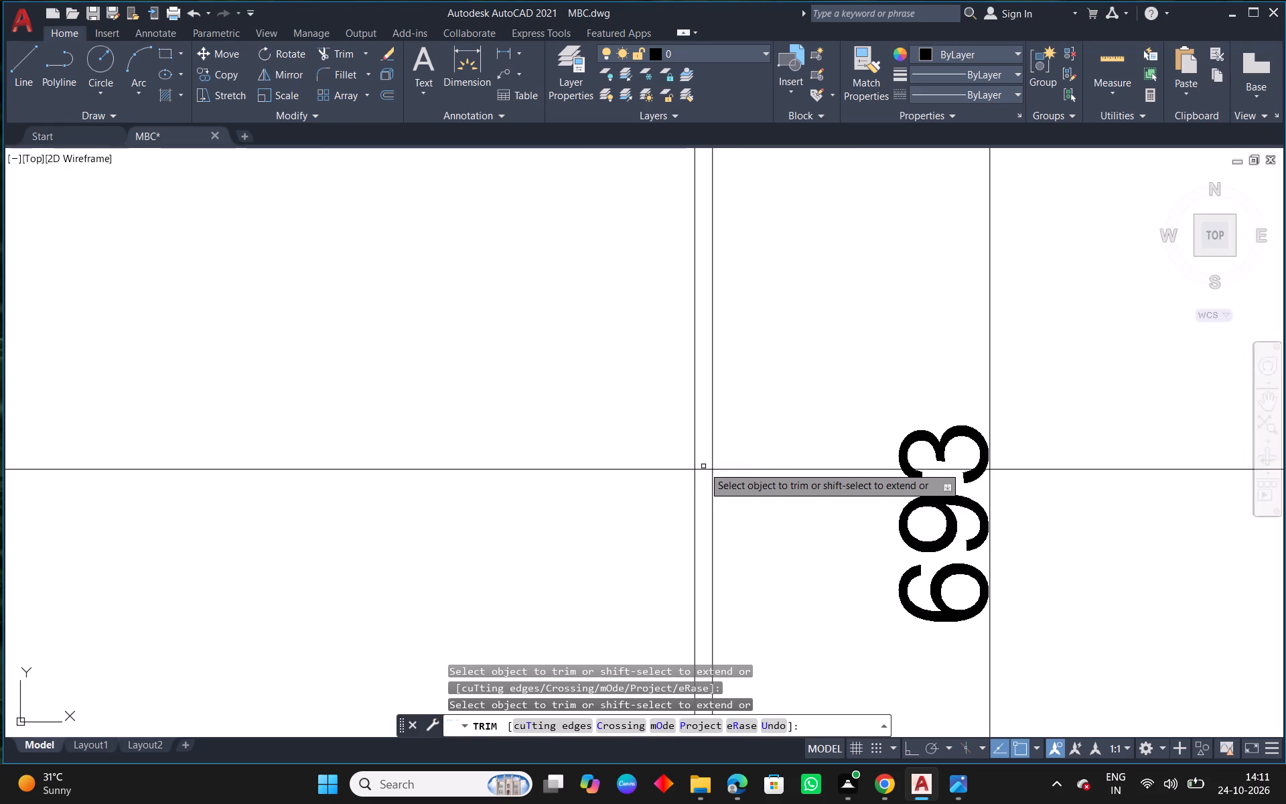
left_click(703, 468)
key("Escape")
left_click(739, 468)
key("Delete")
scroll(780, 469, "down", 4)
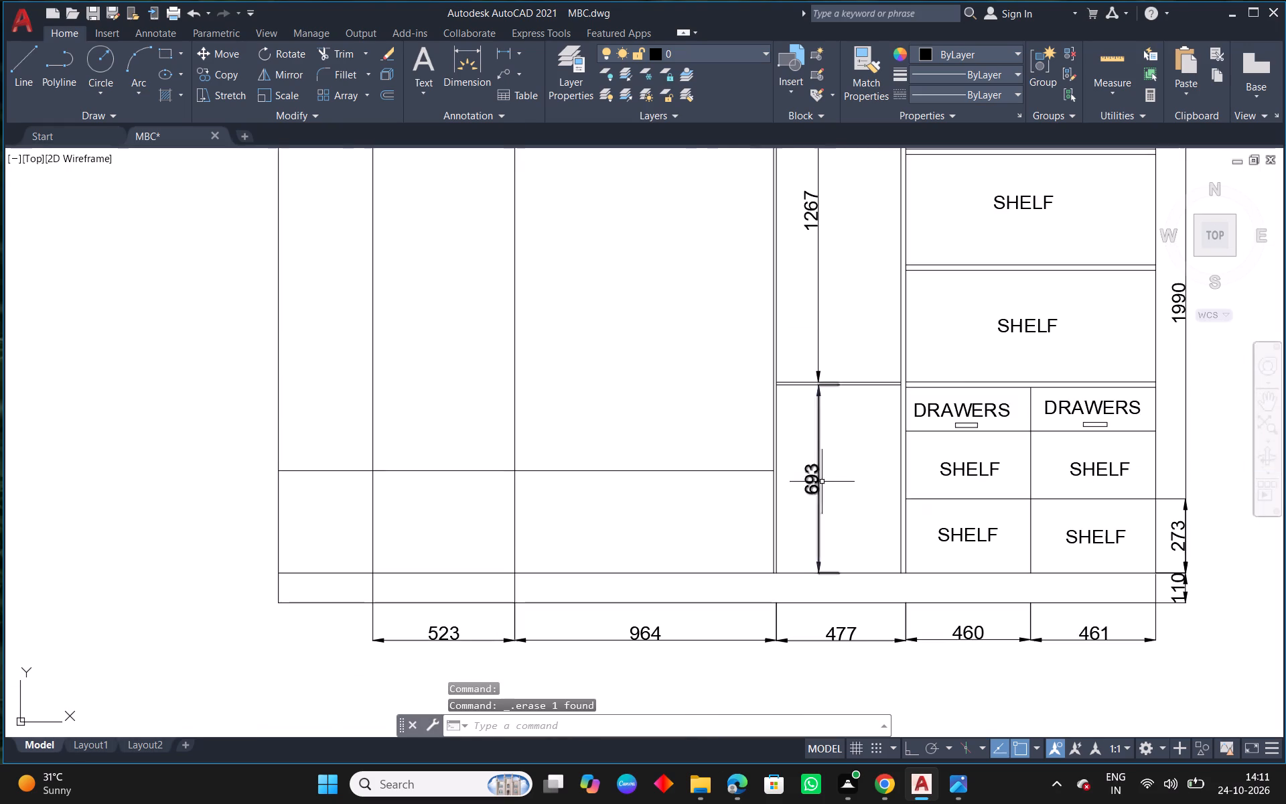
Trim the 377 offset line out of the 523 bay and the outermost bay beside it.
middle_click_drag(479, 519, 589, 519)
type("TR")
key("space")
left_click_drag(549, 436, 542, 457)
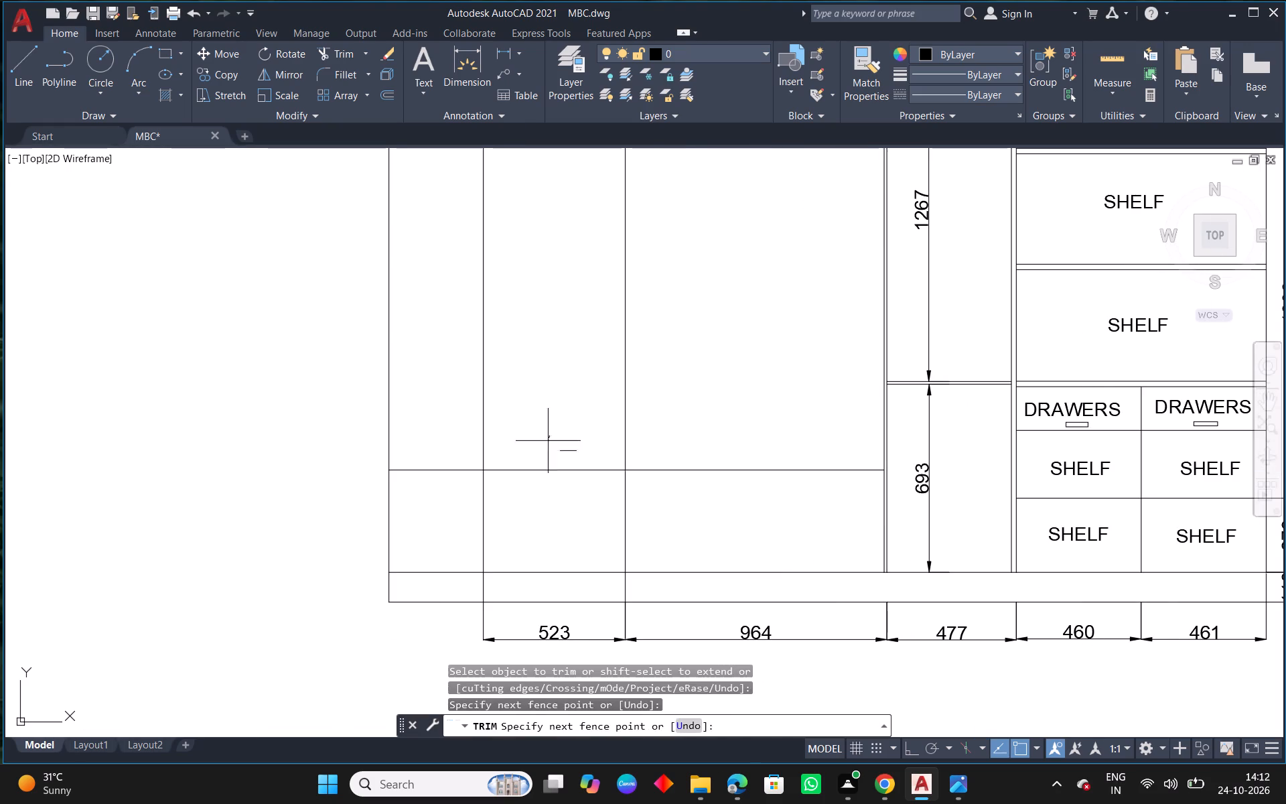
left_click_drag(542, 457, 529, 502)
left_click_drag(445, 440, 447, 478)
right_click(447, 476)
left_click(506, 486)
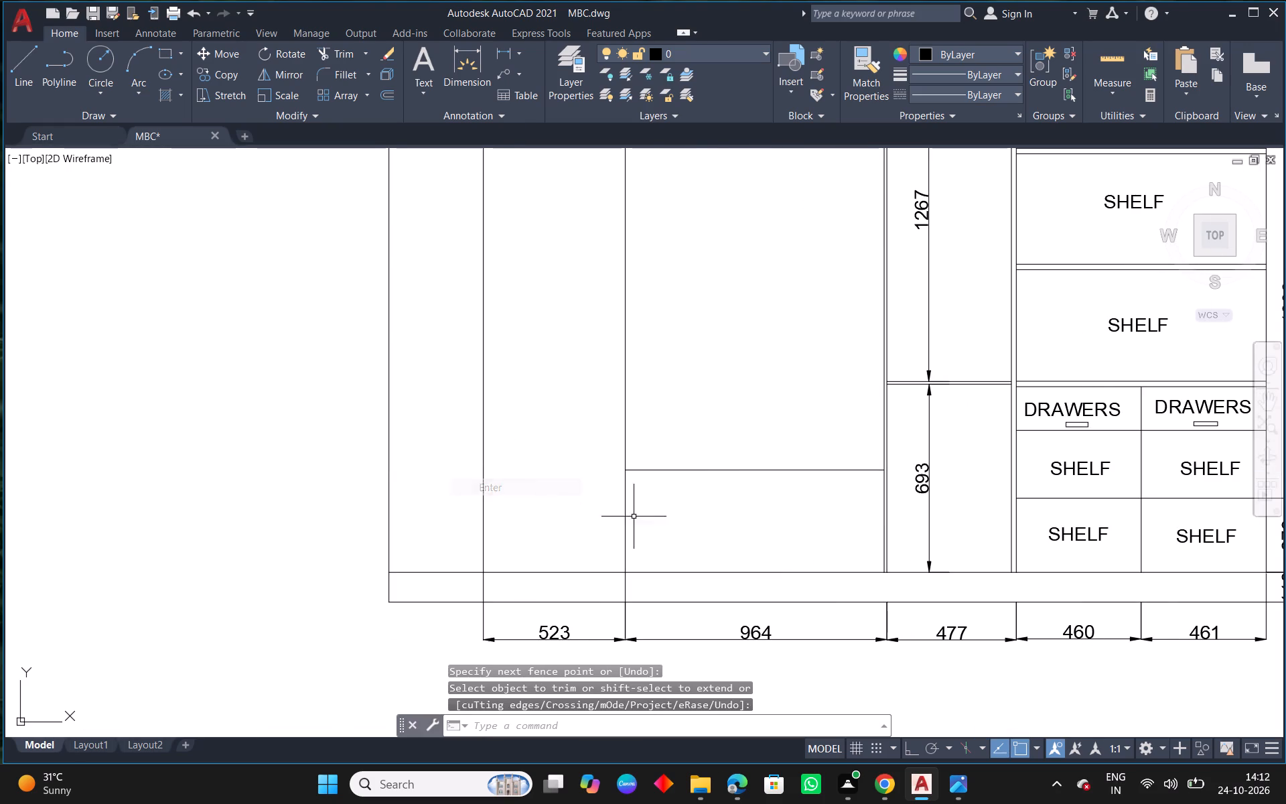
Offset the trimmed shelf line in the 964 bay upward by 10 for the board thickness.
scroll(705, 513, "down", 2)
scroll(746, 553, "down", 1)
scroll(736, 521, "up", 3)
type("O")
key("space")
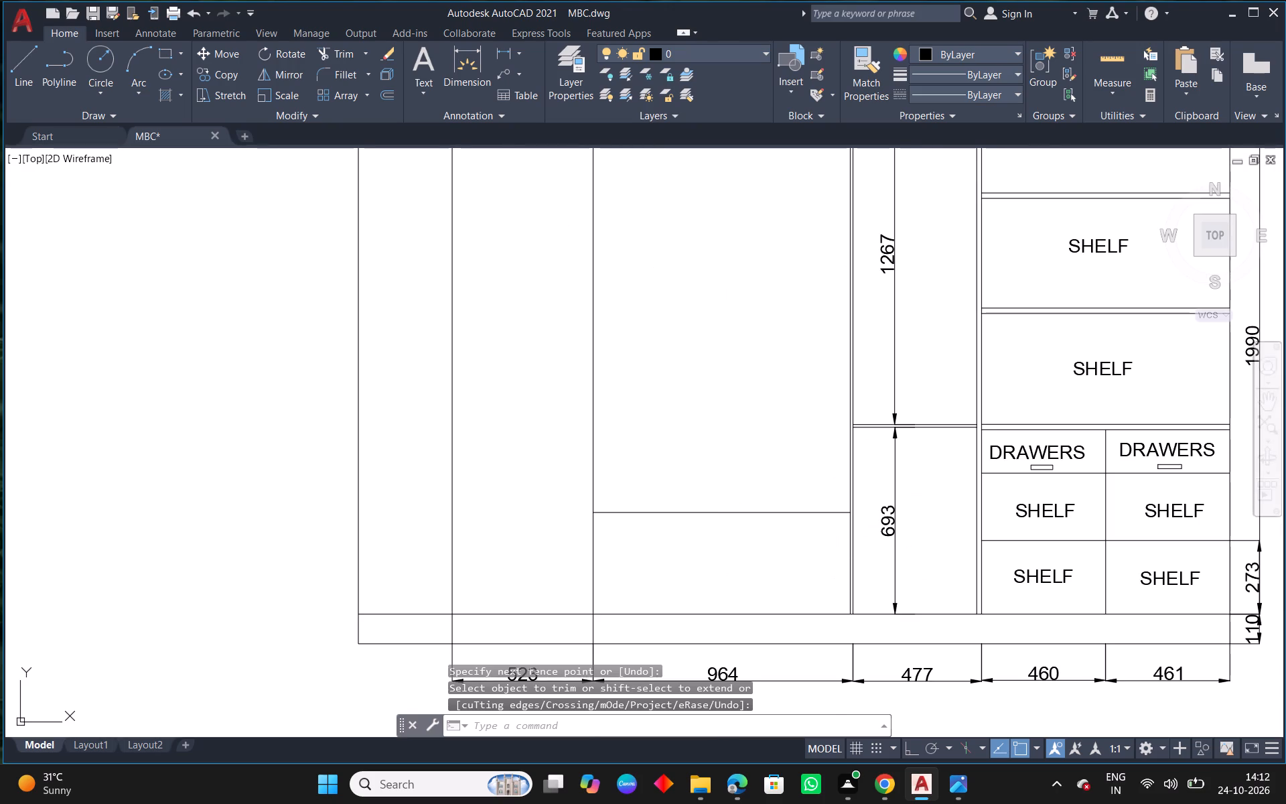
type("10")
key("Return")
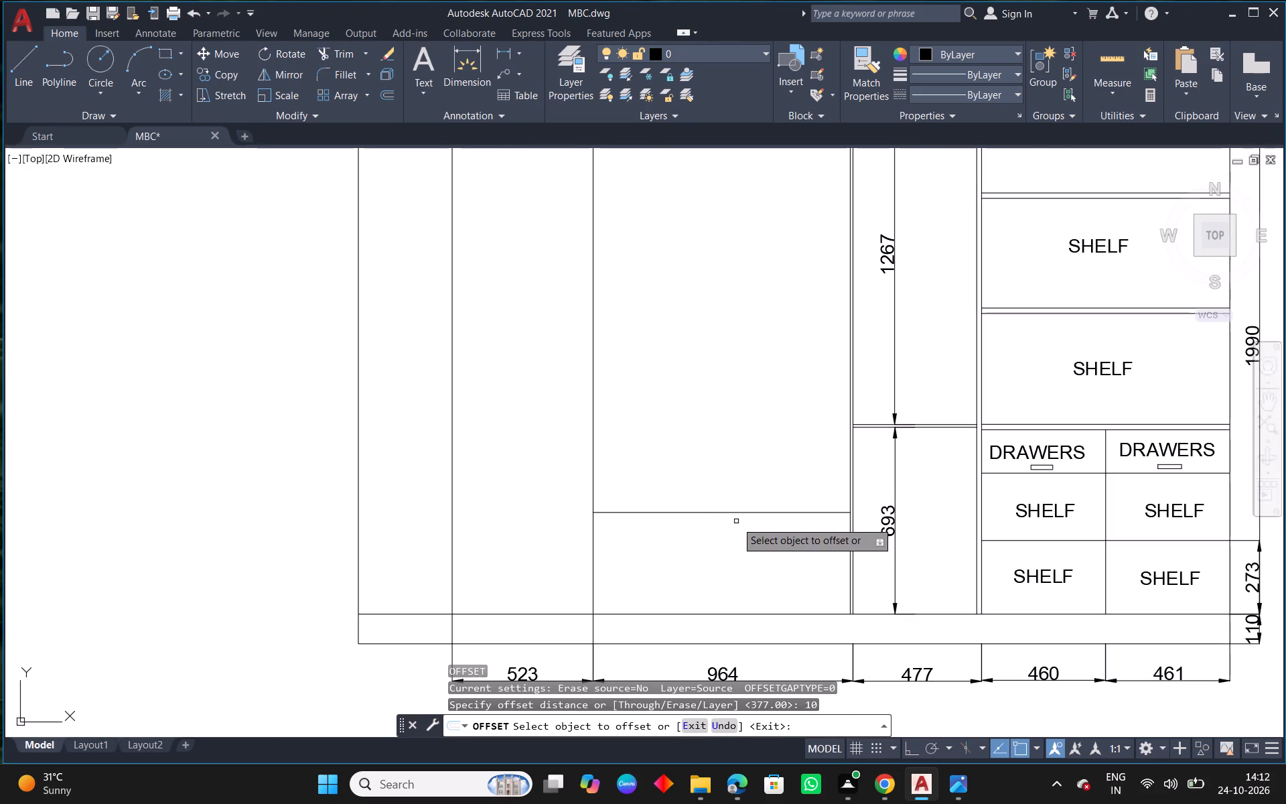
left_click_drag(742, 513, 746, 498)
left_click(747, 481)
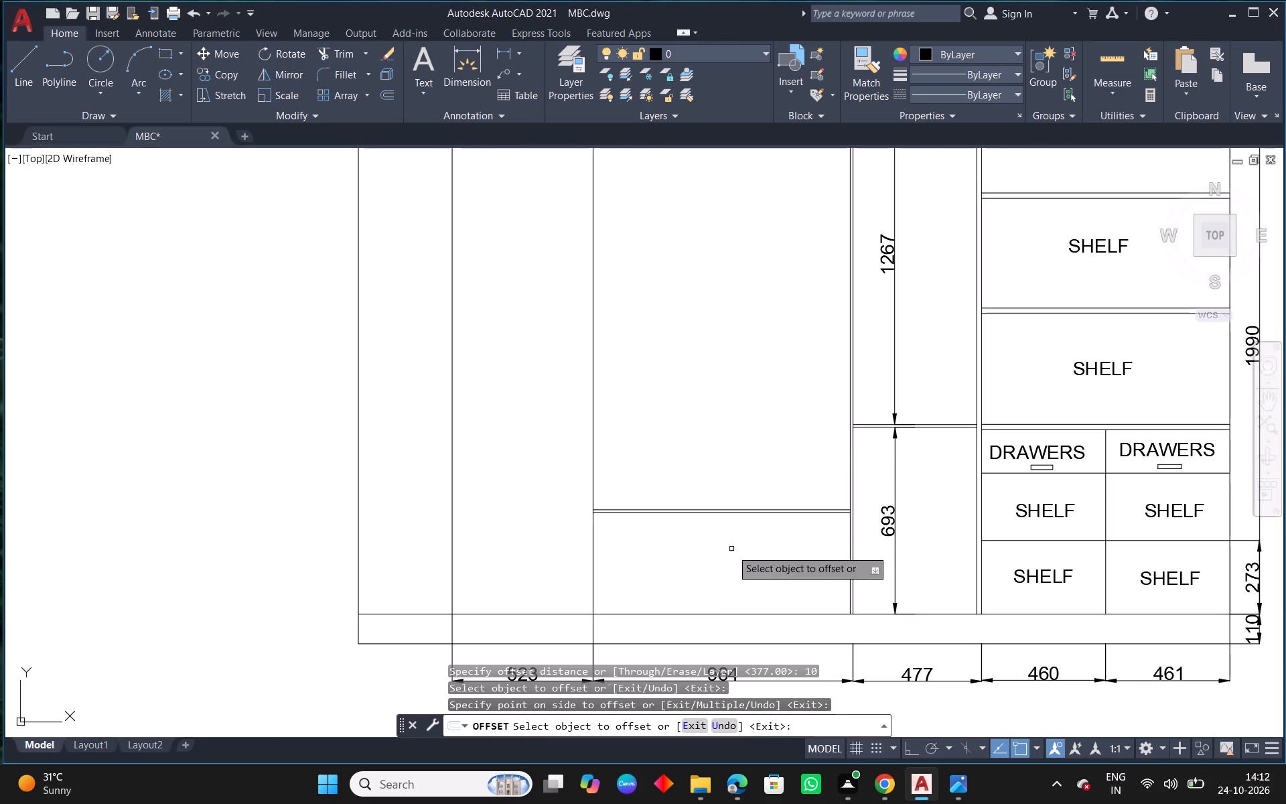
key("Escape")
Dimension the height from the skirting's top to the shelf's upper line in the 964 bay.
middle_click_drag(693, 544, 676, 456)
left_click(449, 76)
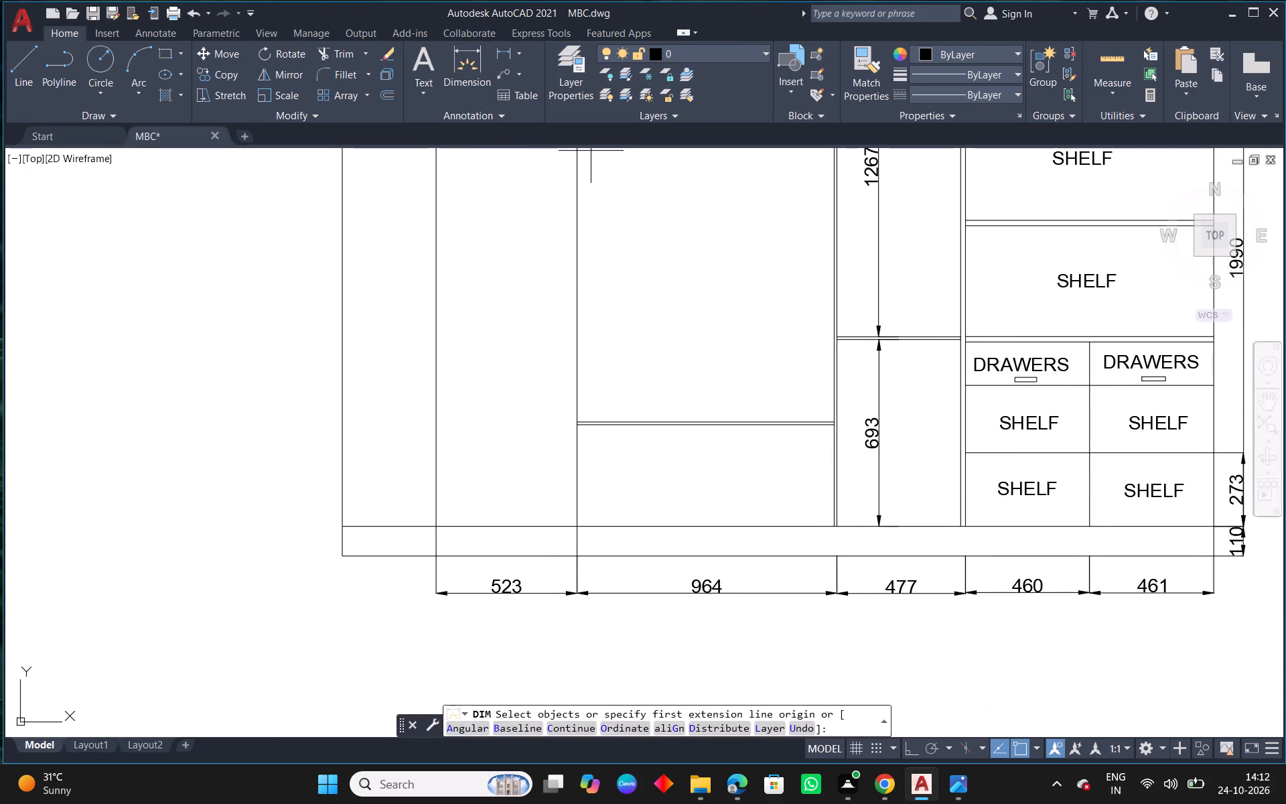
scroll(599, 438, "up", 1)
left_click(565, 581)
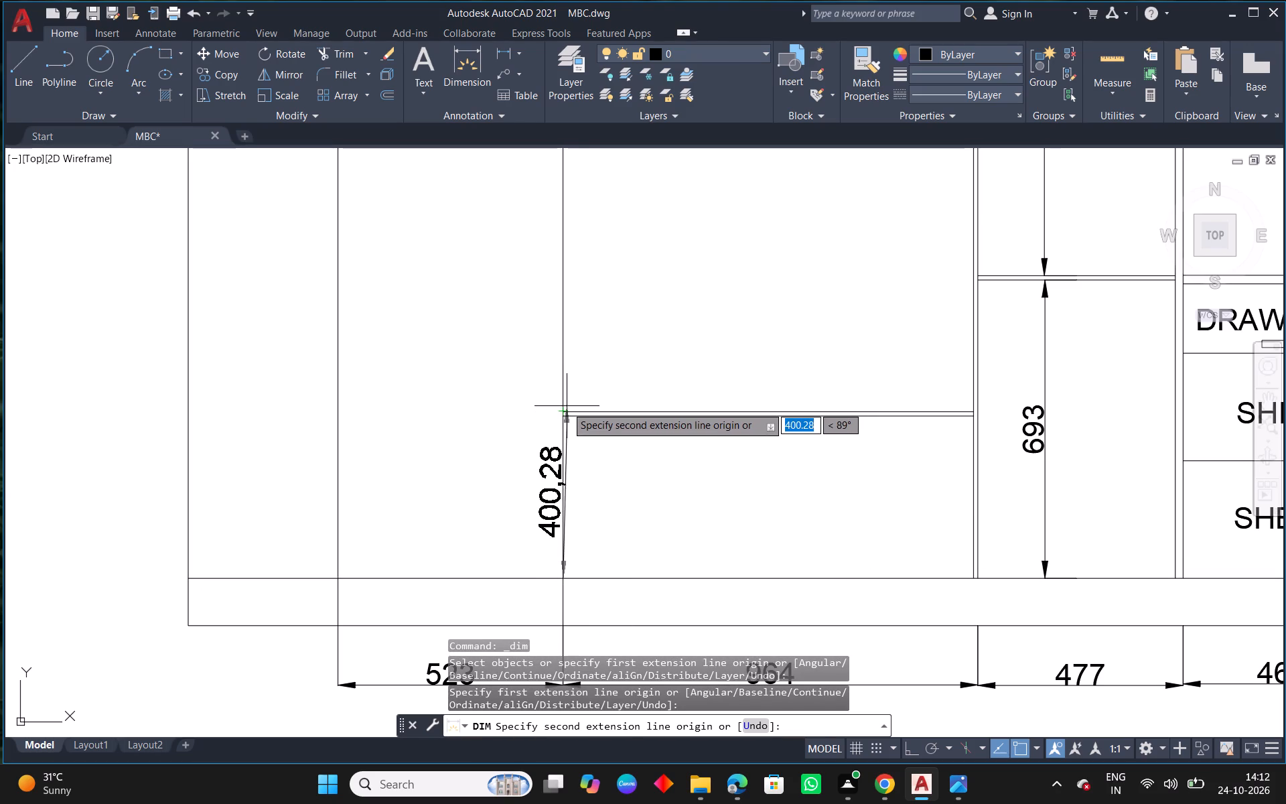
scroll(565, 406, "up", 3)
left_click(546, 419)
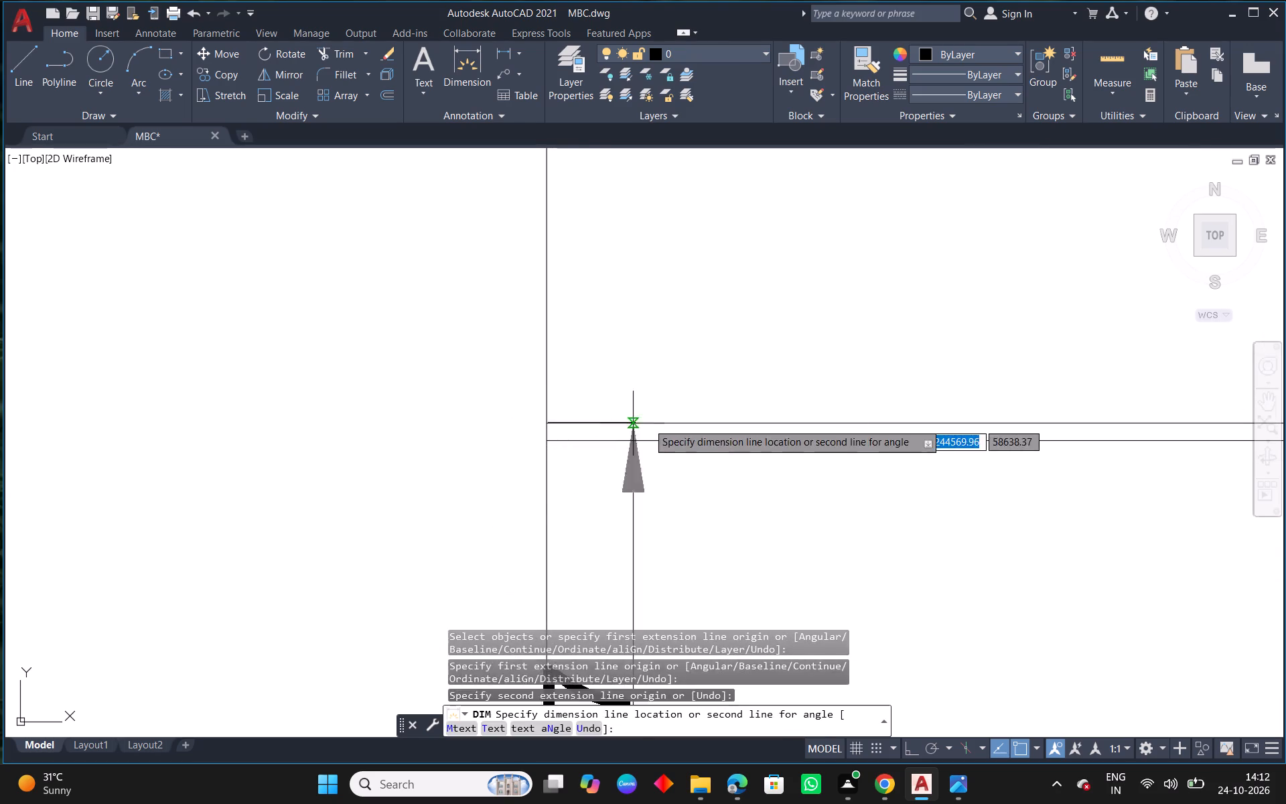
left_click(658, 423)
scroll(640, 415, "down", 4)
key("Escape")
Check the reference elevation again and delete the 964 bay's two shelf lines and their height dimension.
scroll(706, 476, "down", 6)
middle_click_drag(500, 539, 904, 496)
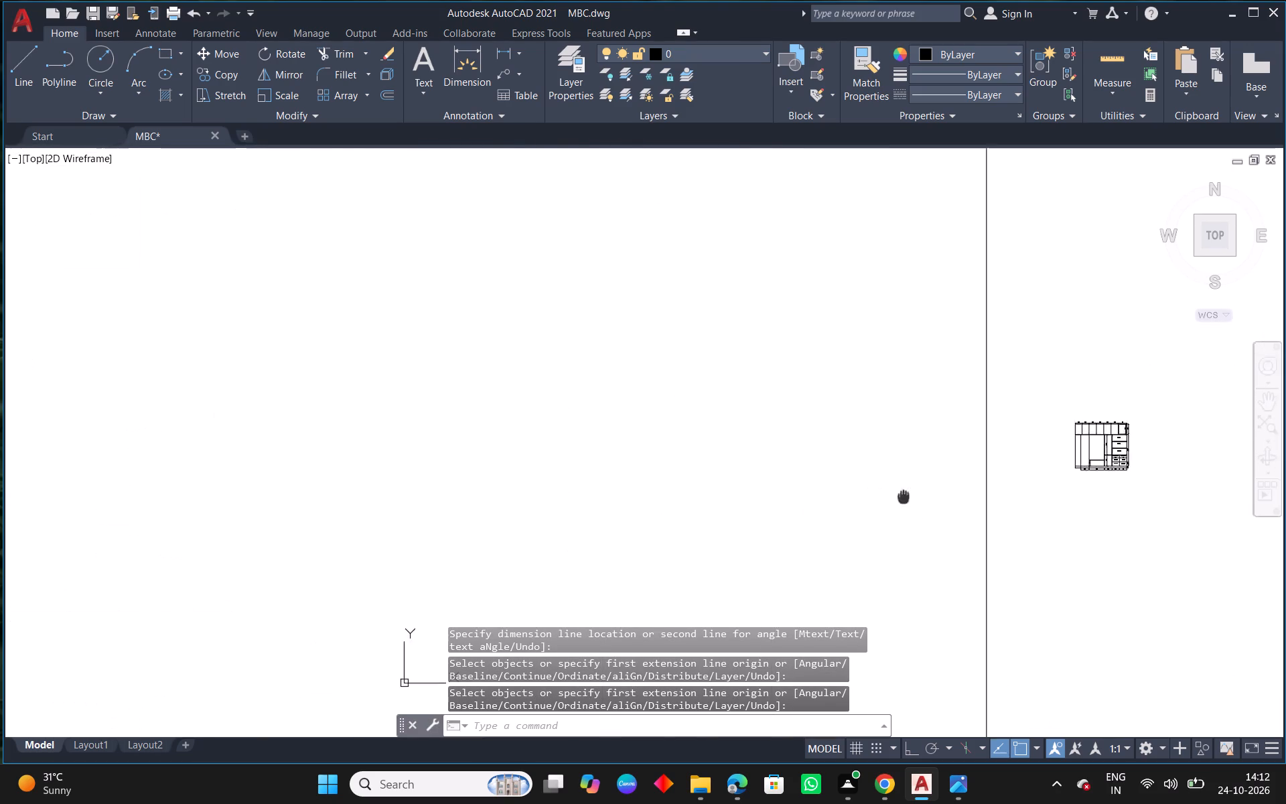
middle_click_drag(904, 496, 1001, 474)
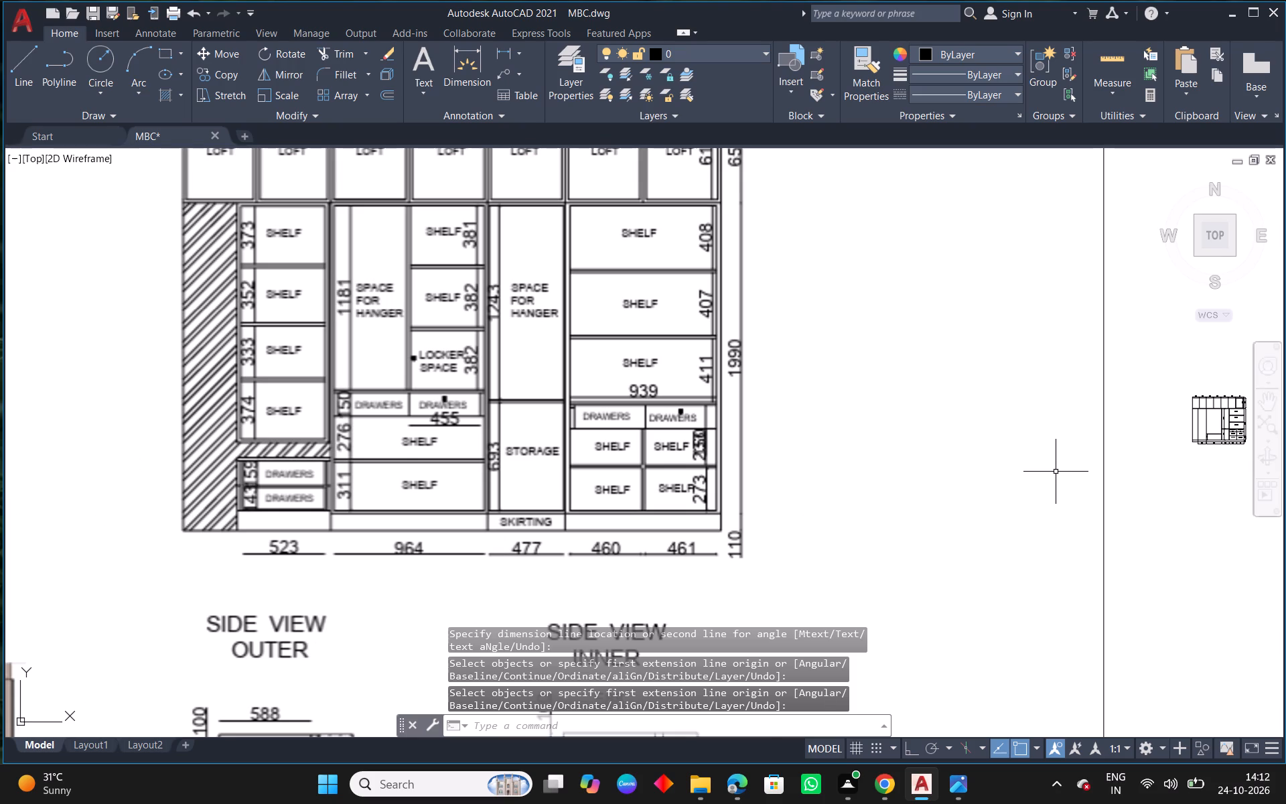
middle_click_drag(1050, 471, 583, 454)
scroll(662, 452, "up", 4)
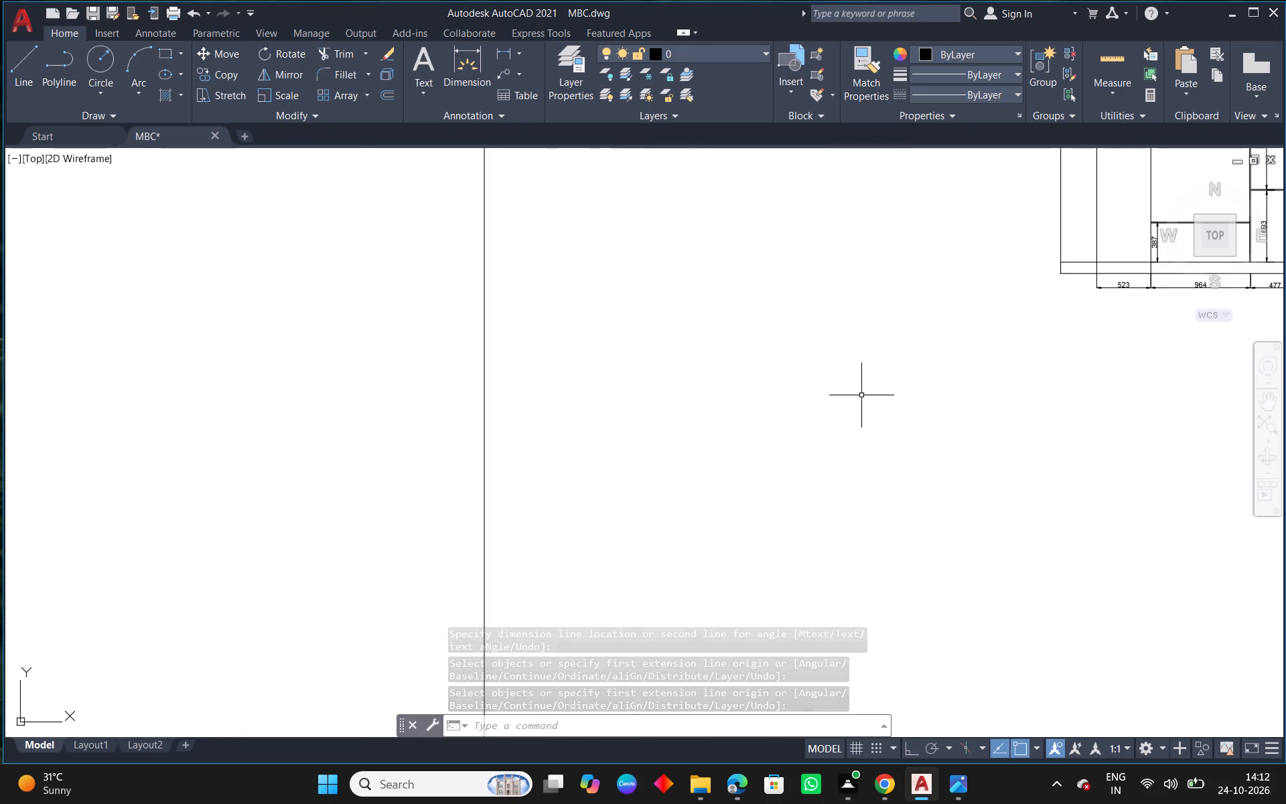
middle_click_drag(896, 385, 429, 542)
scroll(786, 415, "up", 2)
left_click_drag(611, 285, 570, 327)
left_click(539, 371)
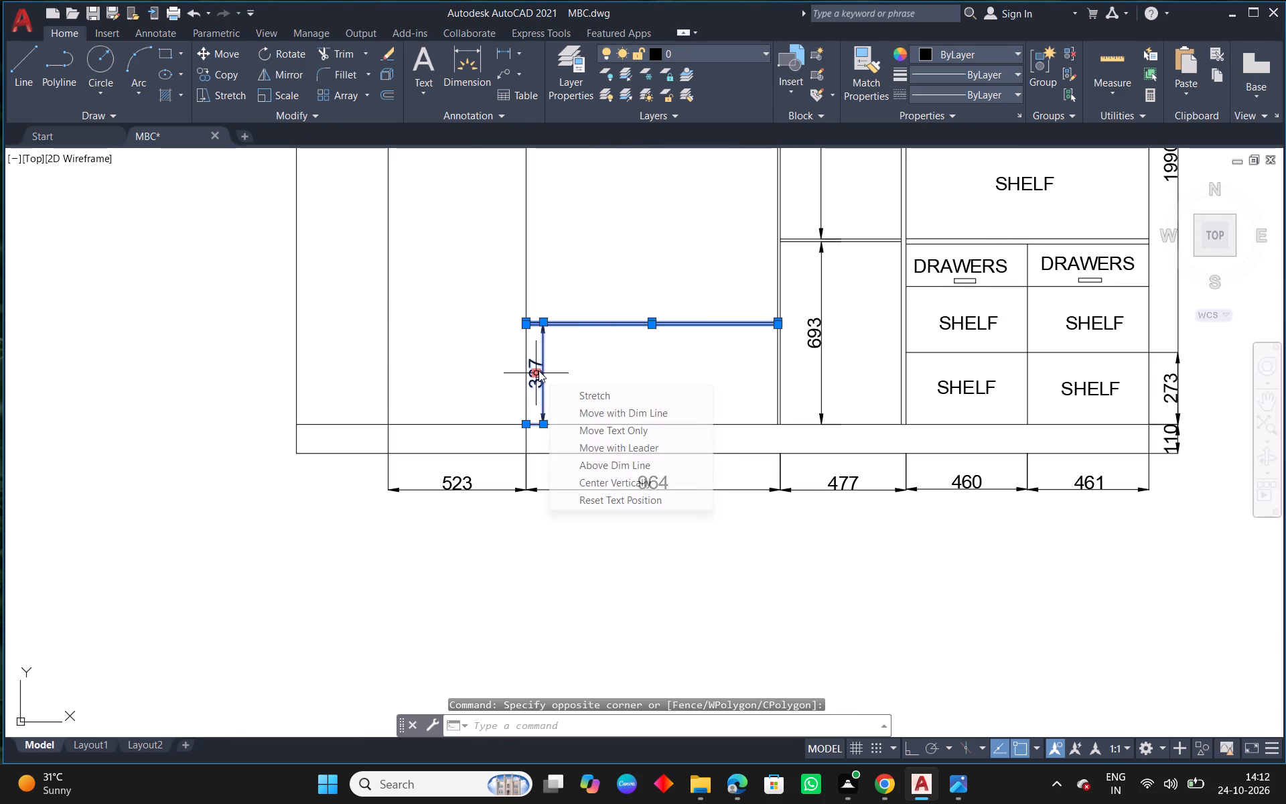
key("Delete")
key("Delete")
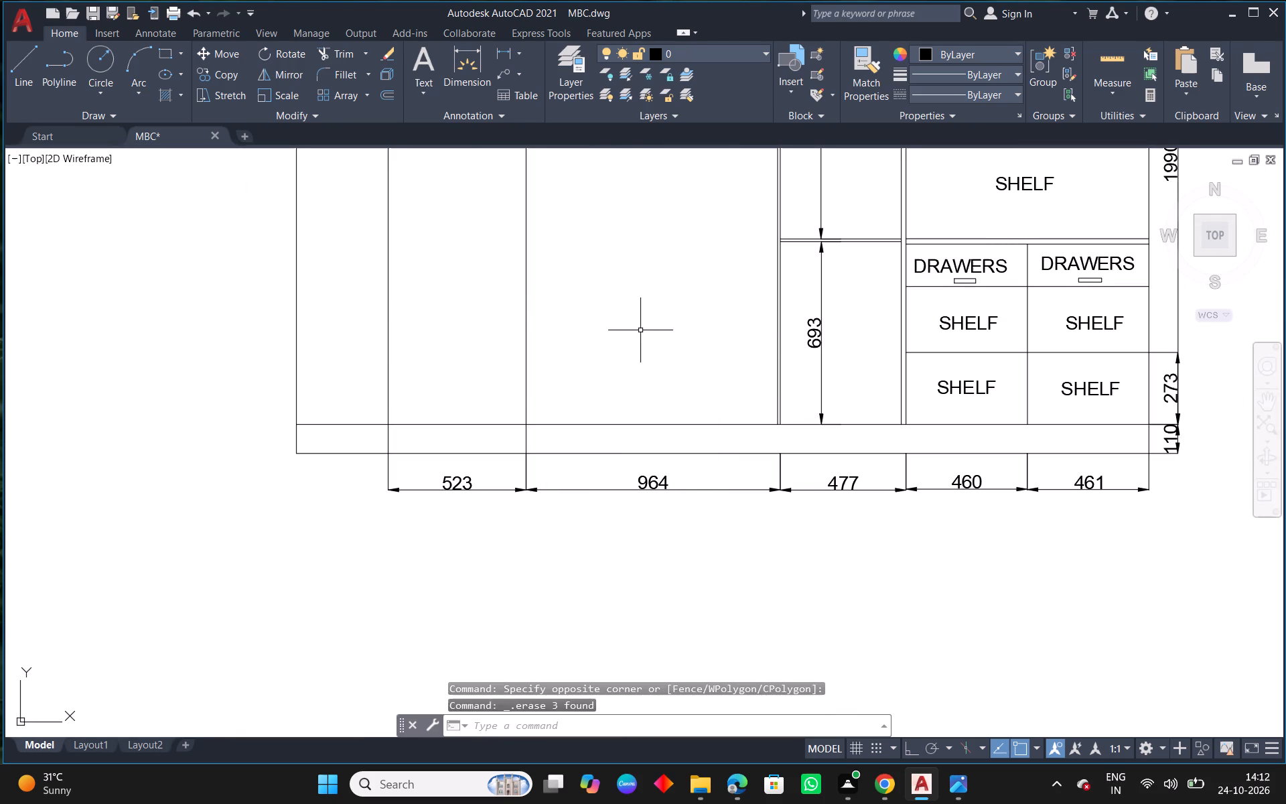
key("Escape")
Offset the skirting's top line upward by 311.
type("O 311")
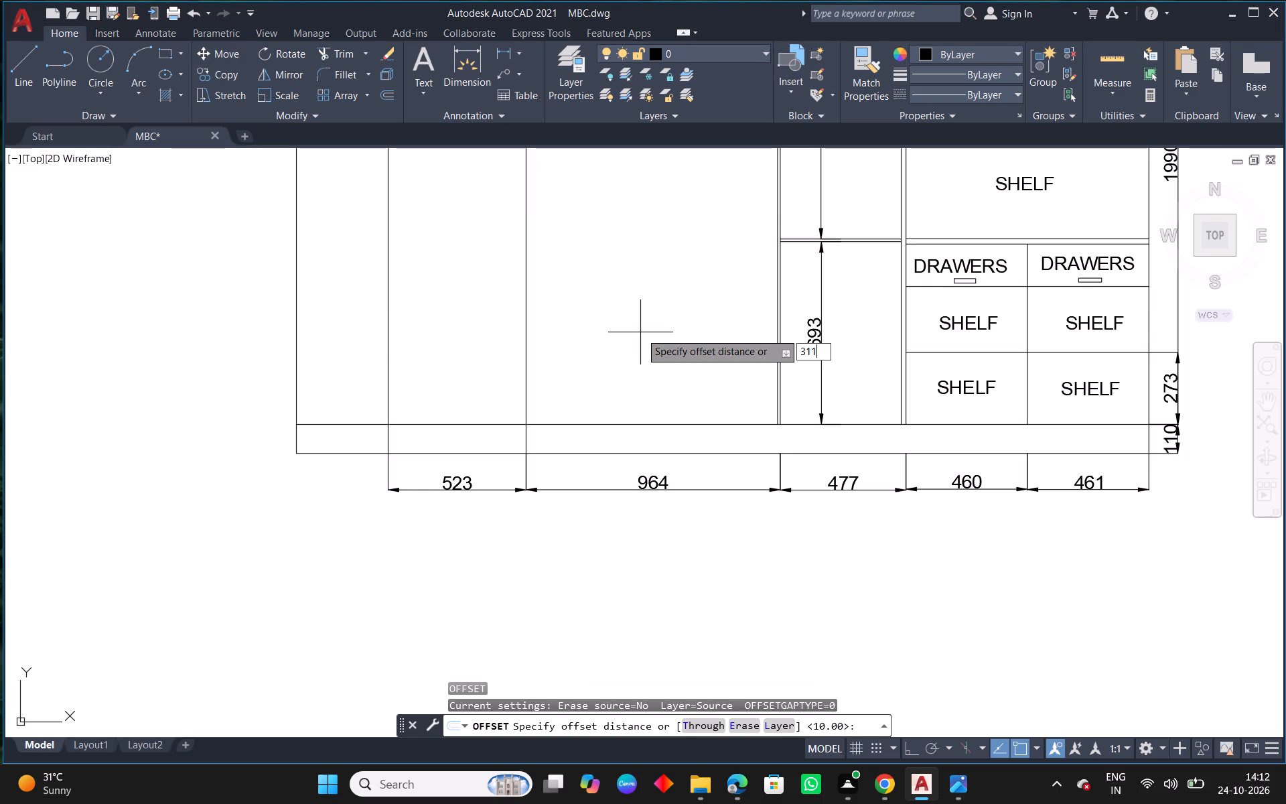
key("Return")
left_click_drag(622, 423, 622, 415)
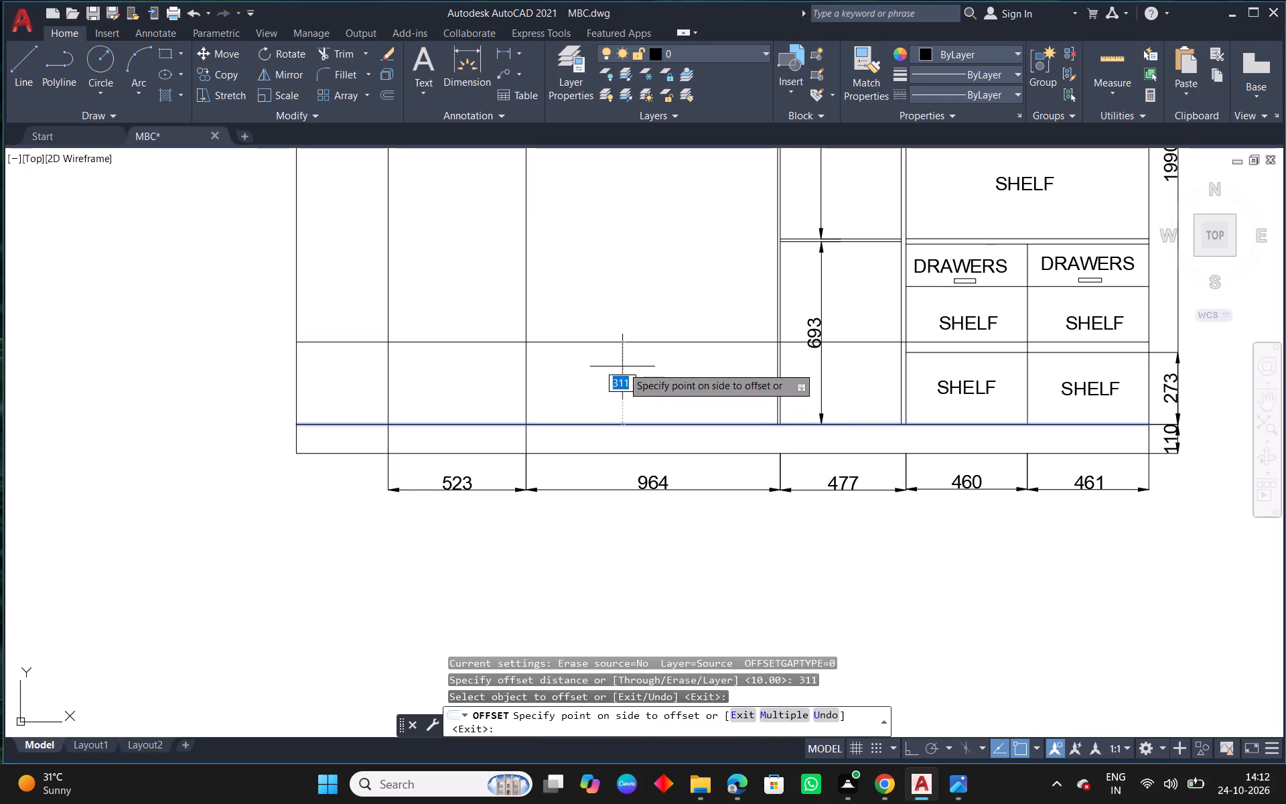
left_click(622, 366)
key("Escape")
Trim the 311 offset line out of the 477 bay and the partition between it and the 964 bay.
middle_click_drag(709, 366, 608, 371)
scroll(738, 333, "up", 3)
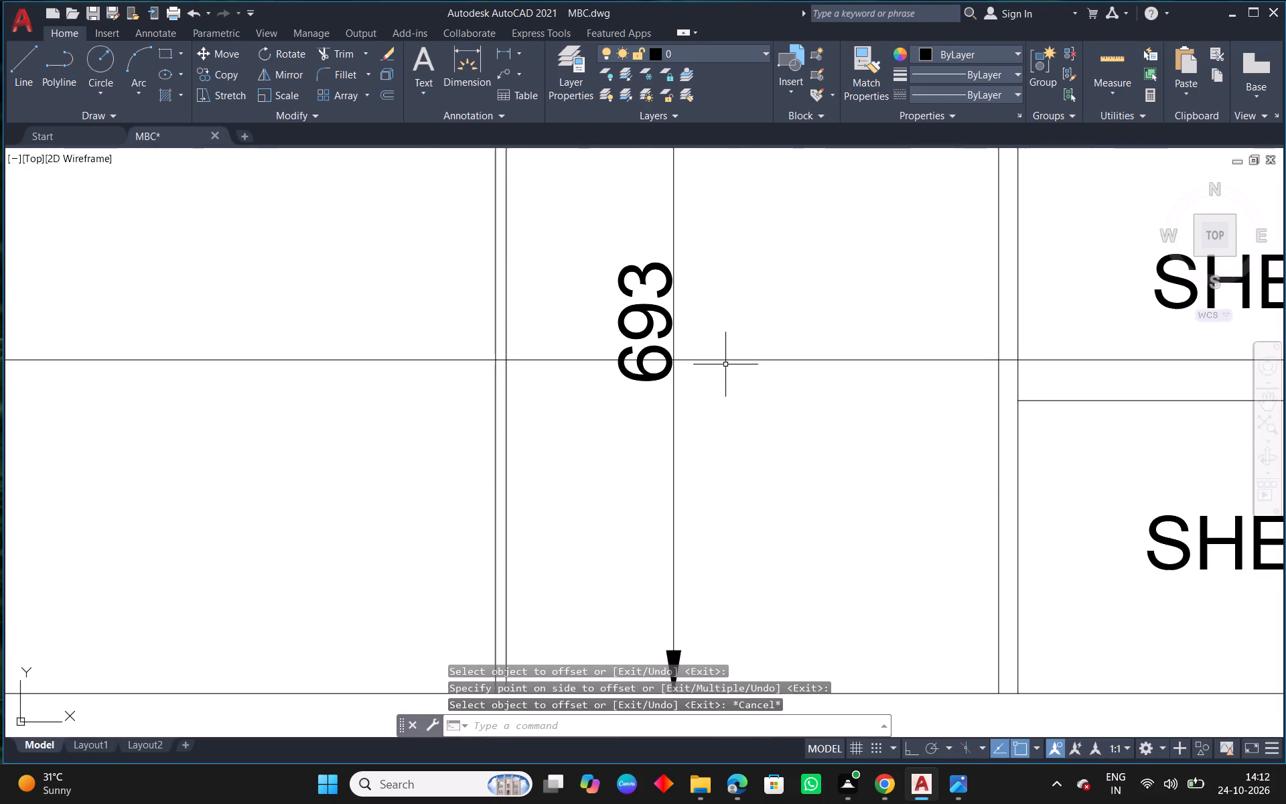
middle_click_drag(731, 366, 691, 406)
type("TR")
key("space")
key("space")
left_click_drag(719, 358, 695, 442)
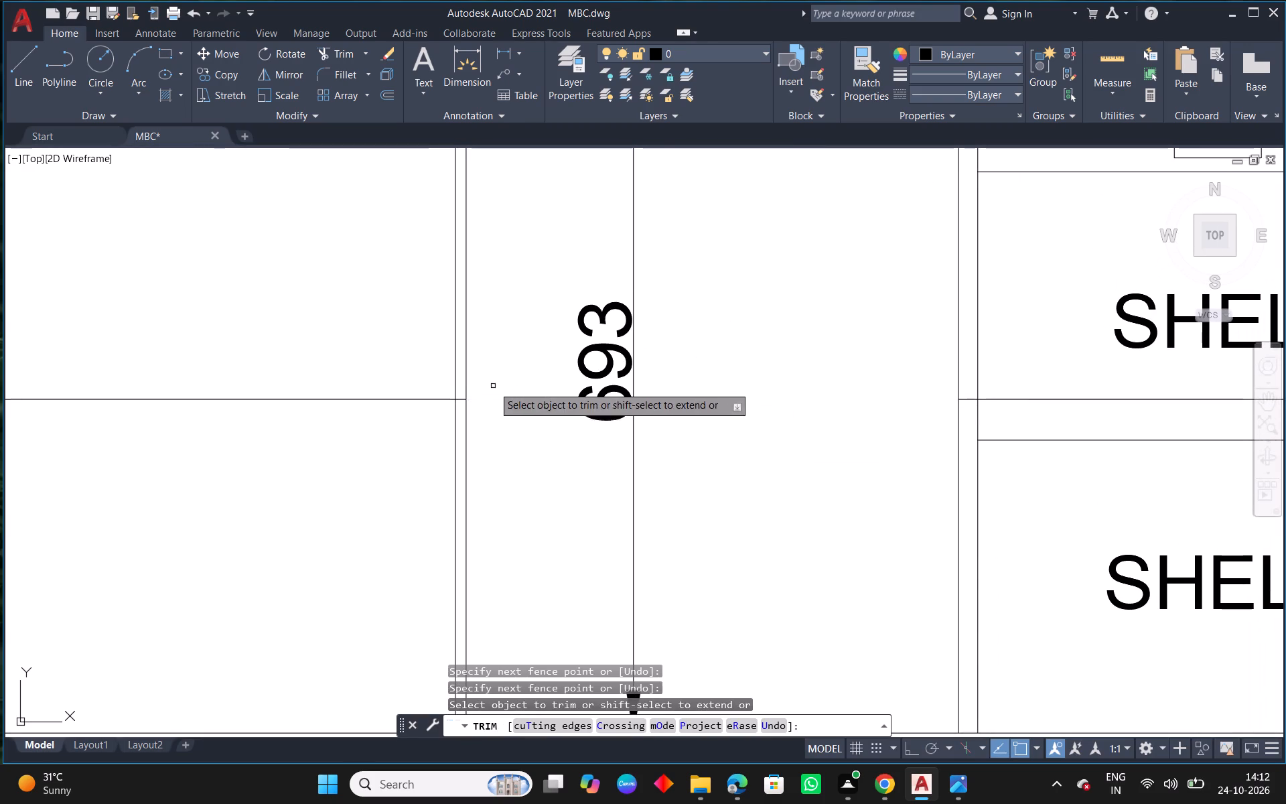
left_click(461, 399)
Remove the 311 offset line's portions from the 523 bay and the outermost bay beside it.
scroll(494, 423, "down", 3)
middle_click_drag(267, 484, 509, 466)
left_click_drag(415, 349, 396, 446)
key("Escape")
left_click_drag(287, 373, 288, 423)
left_click(280, 417)
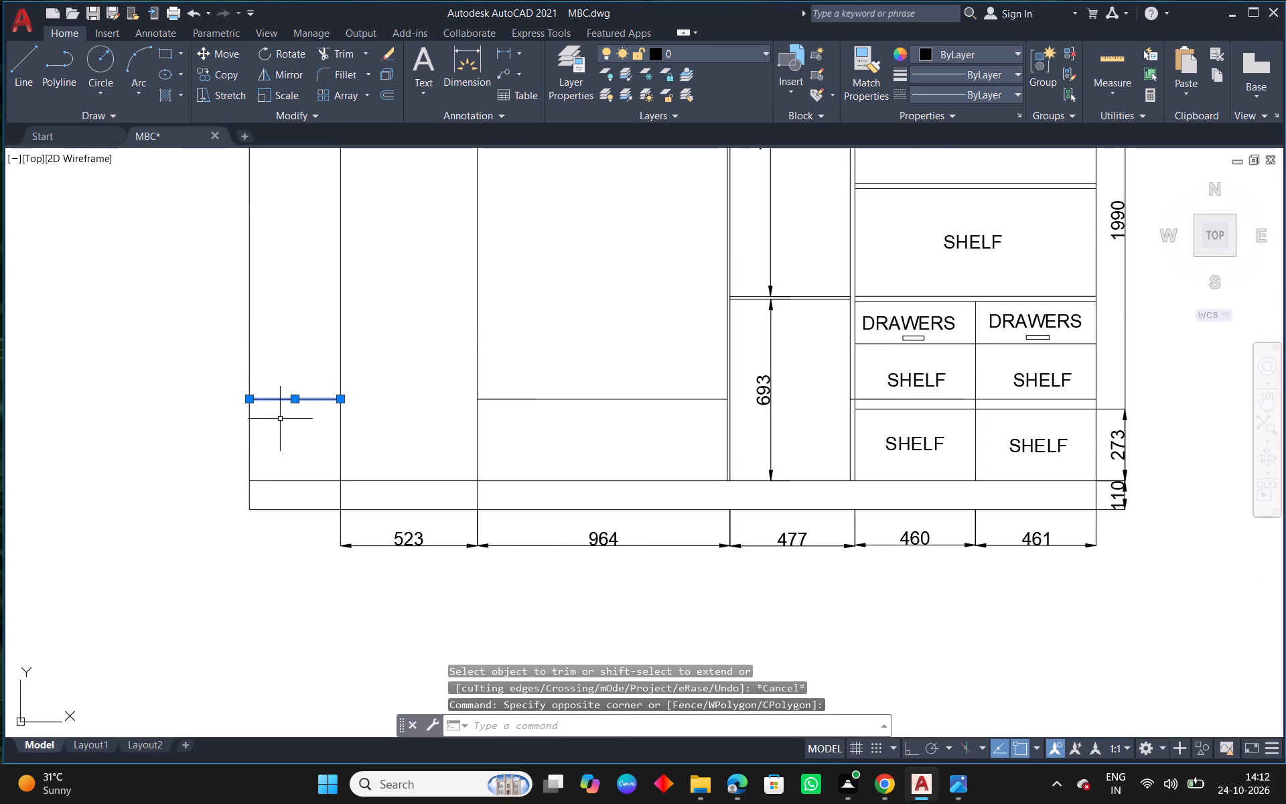
key("Delete")
Offset the shelf line in the 964 bay upward by 10 for the board thickness.
scroll(519, 390, "down", 1)
middle_click_drag(557, 399, 526, 425)
key("Escape")
type("O 10")
key("Return")
scroll(535, 428, "up", 1)
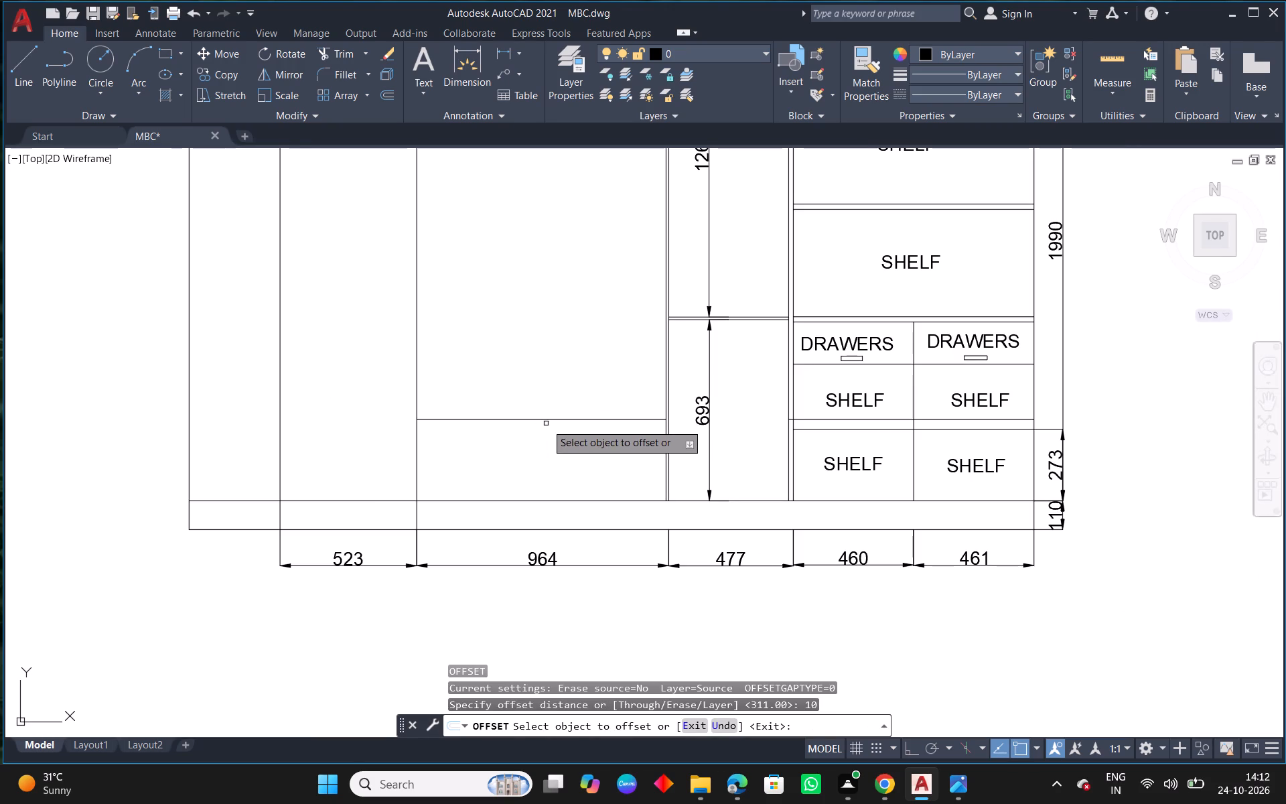
left_click(547, 419)
left_click(543, 376)
key("Escape")
Dimension the 964 bay's bottom compartment from the skirting's top to the shelf's underside.
middle_click_drag(587, 415, 534, 378)
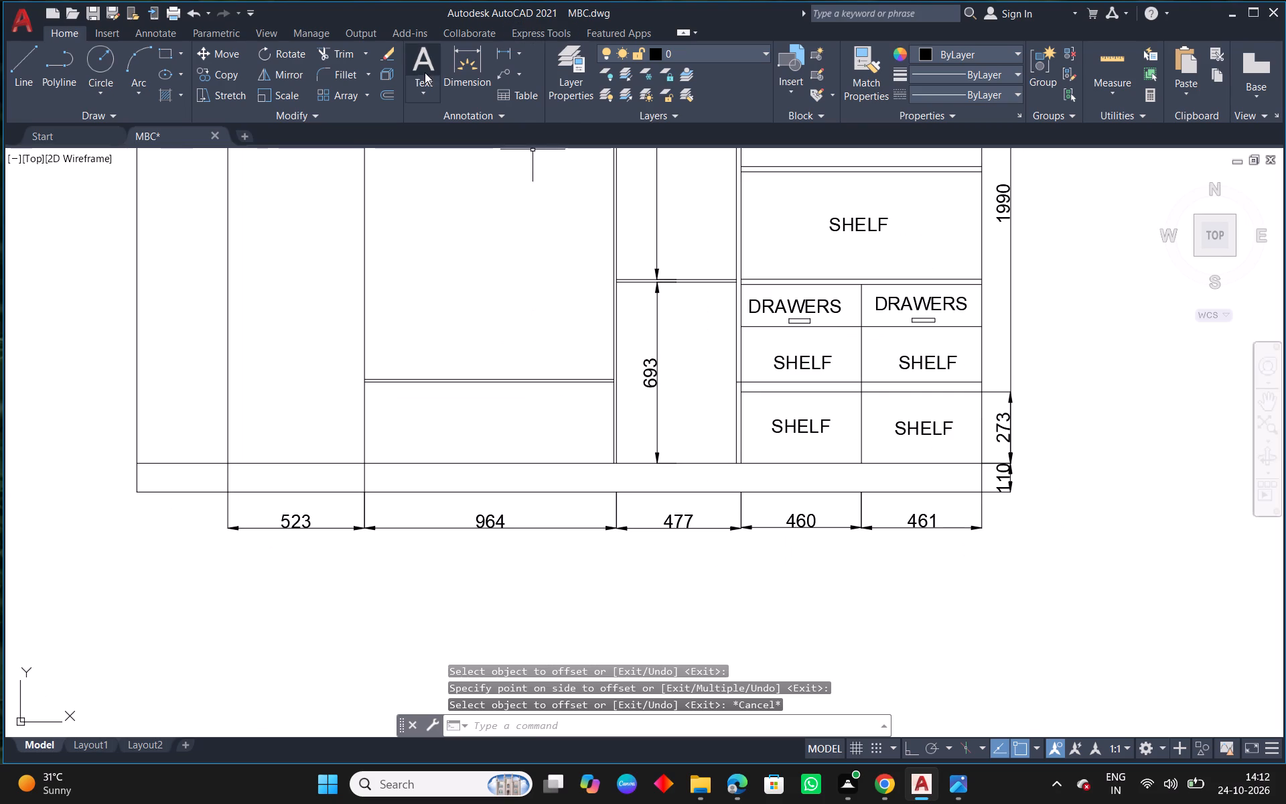
left_click(425, 72)
left_click(459, 68)
scroll(387, 424, "up", 1)
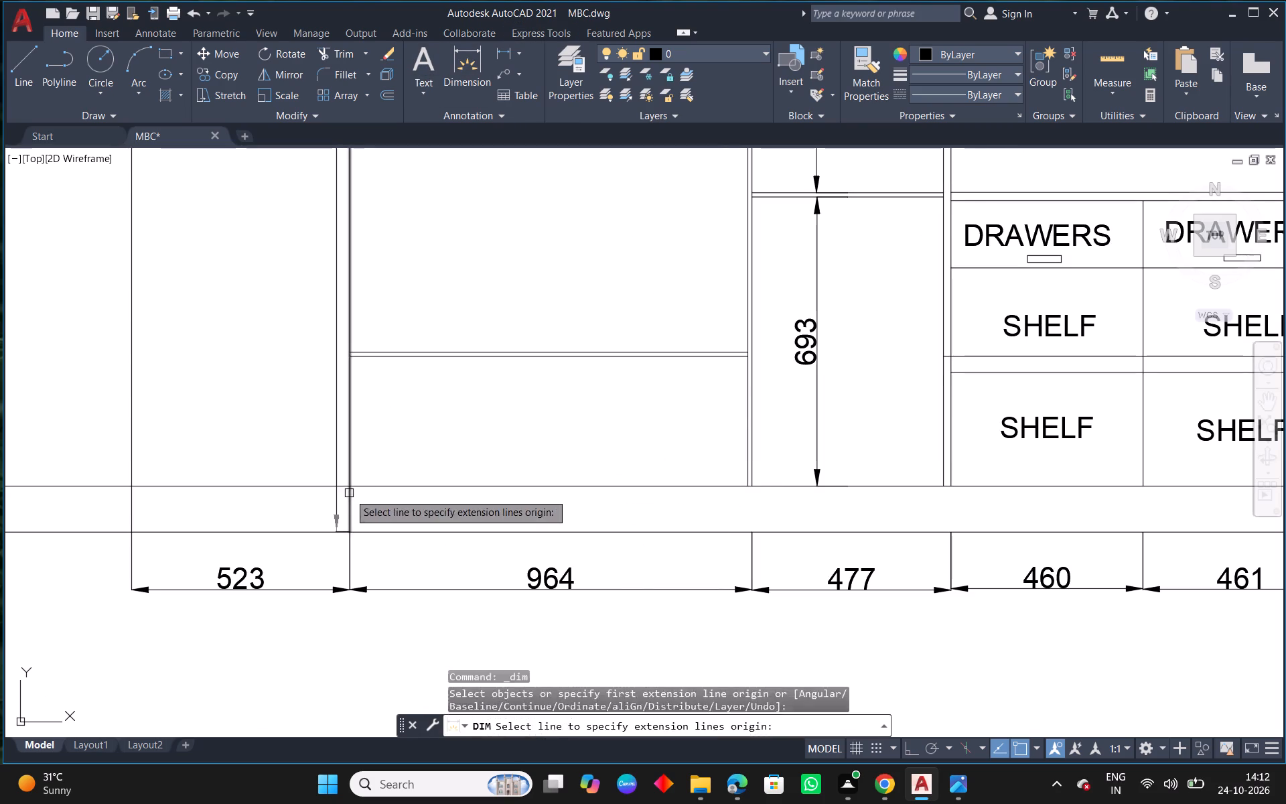
left_click(350, 487)
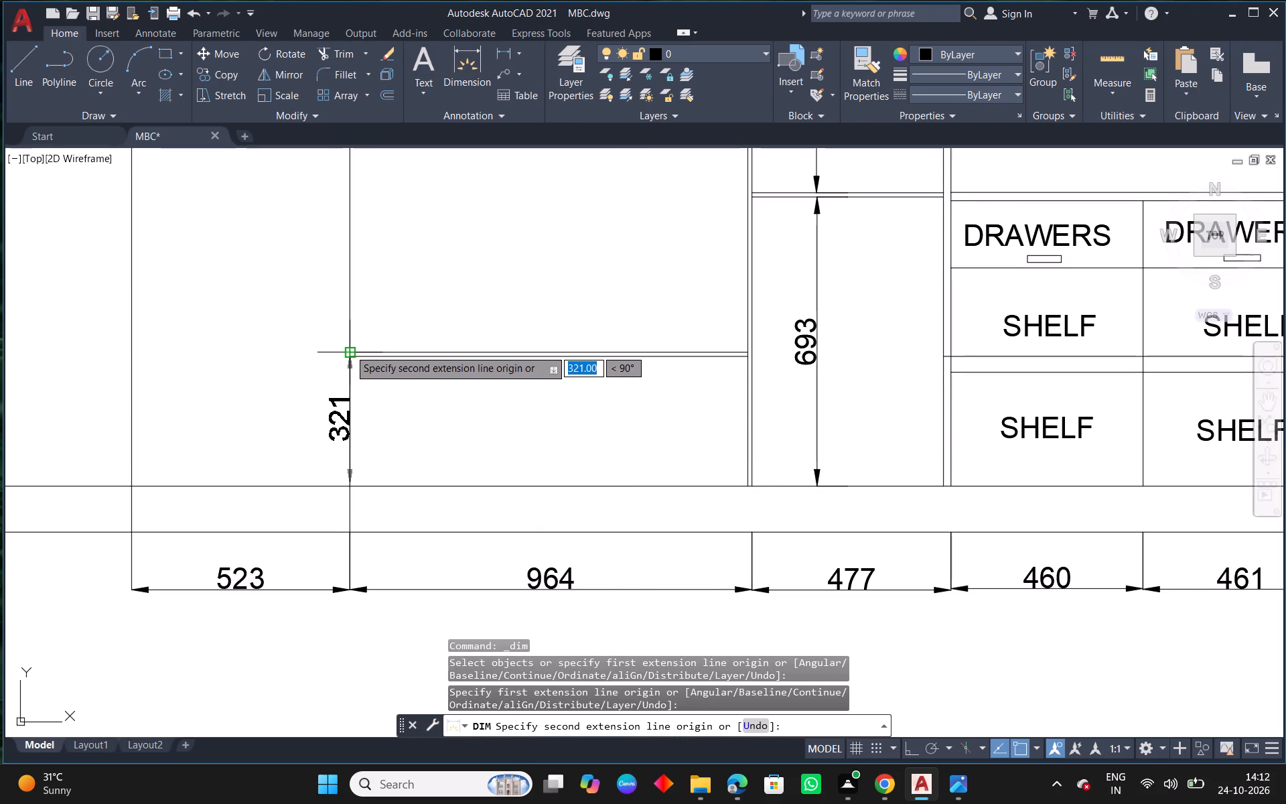
scroll(347, 353, "up", 3)
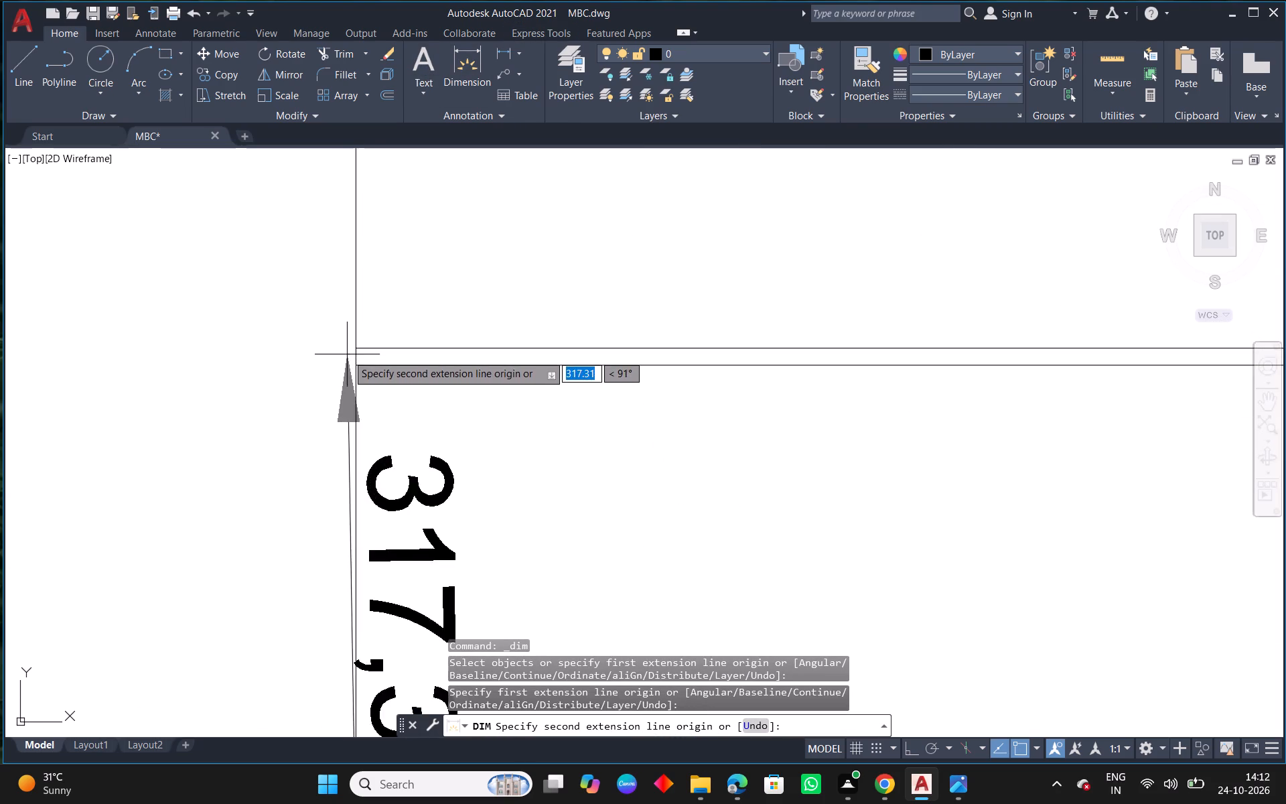
left_click(356, 367)
left_click(506, 386)
scroll(453, 380, "down", 5)
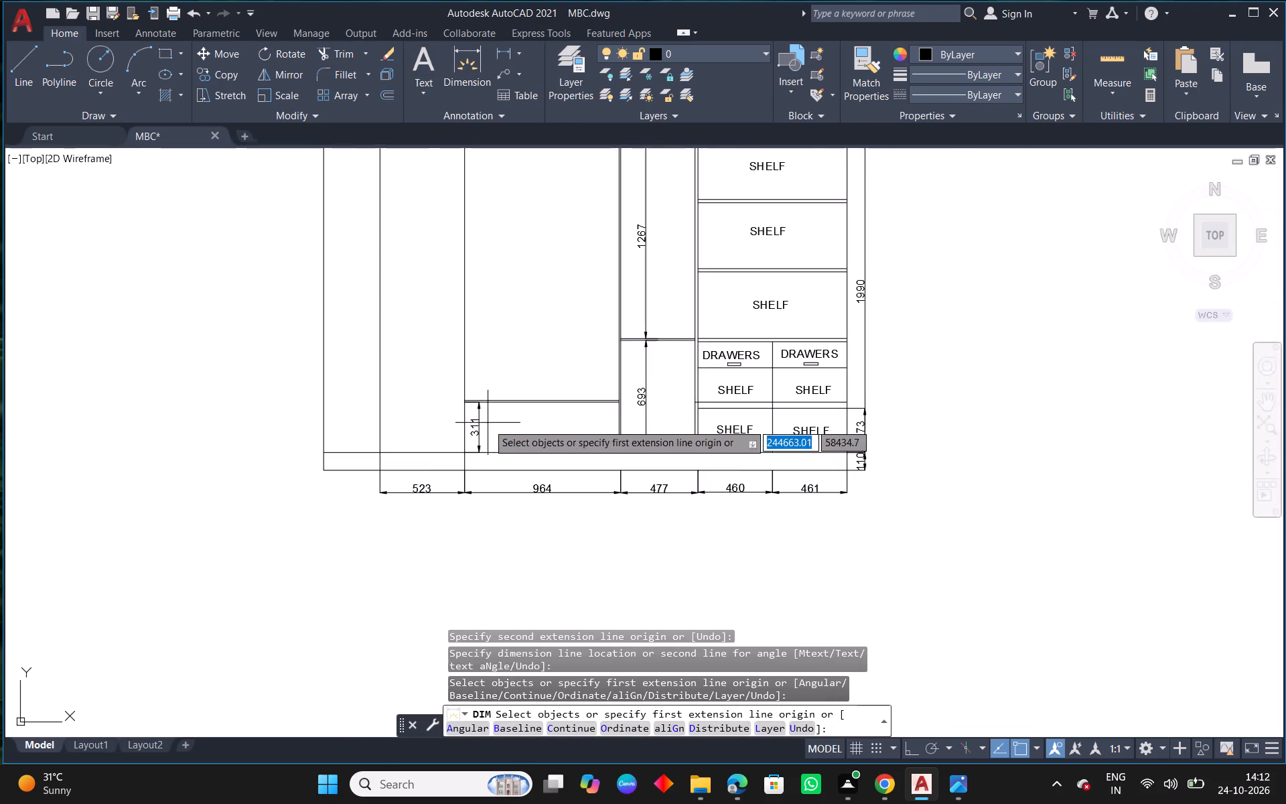
key("Escape")
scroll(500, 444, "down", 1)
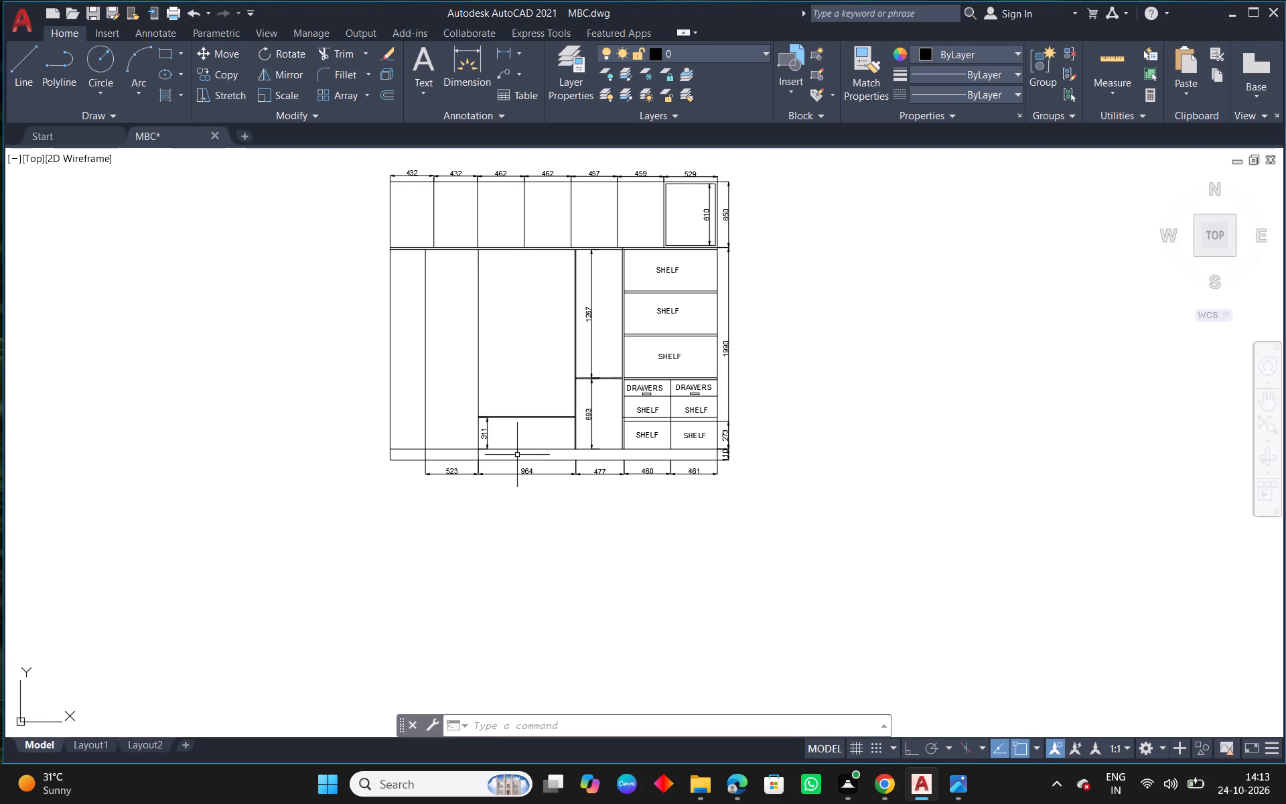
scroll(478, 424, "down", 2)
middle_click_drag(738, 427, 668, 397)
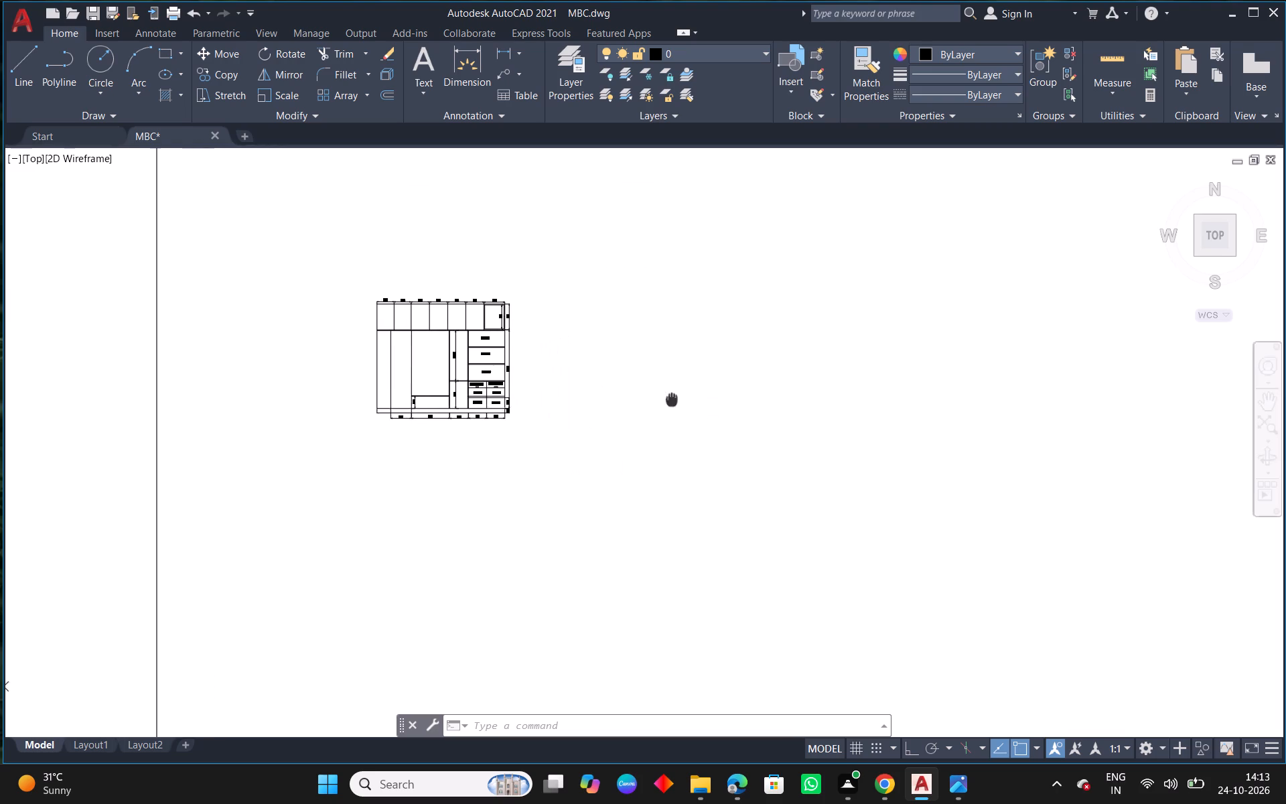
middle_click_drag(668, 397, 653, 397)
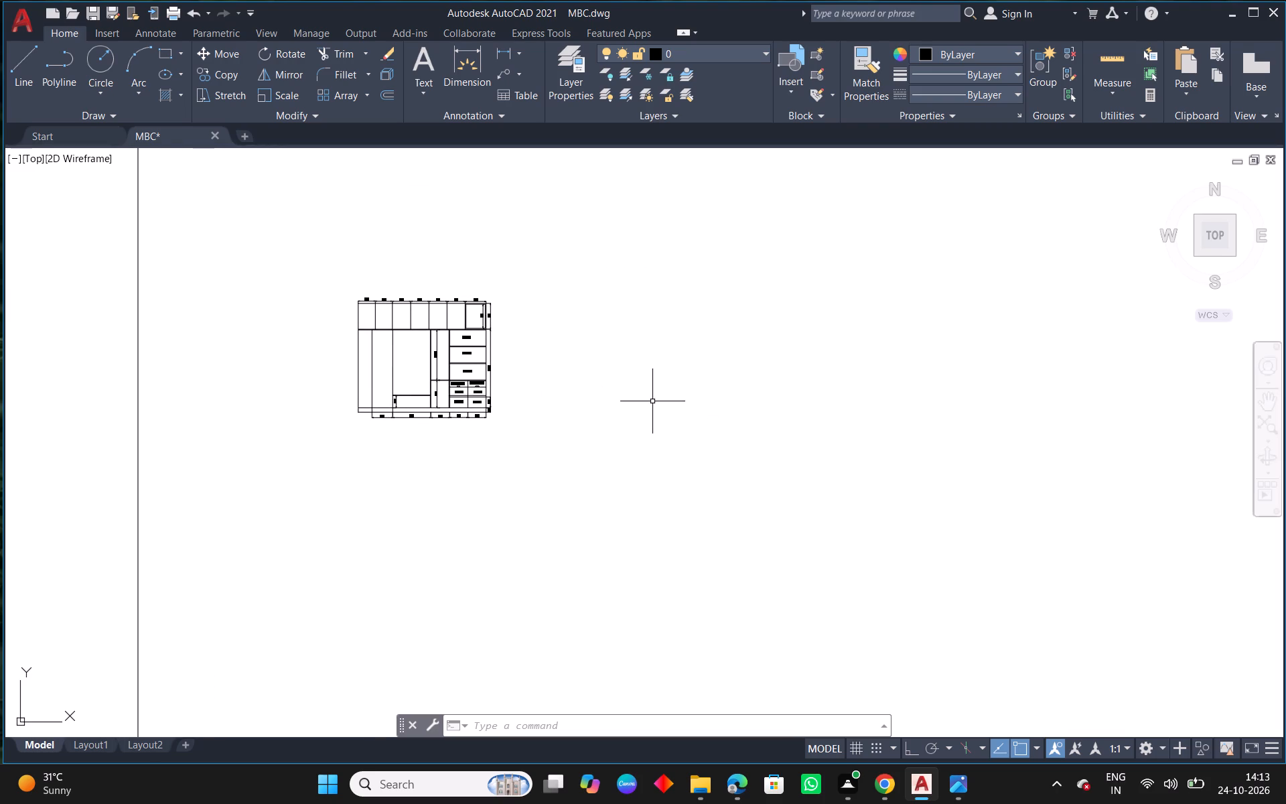
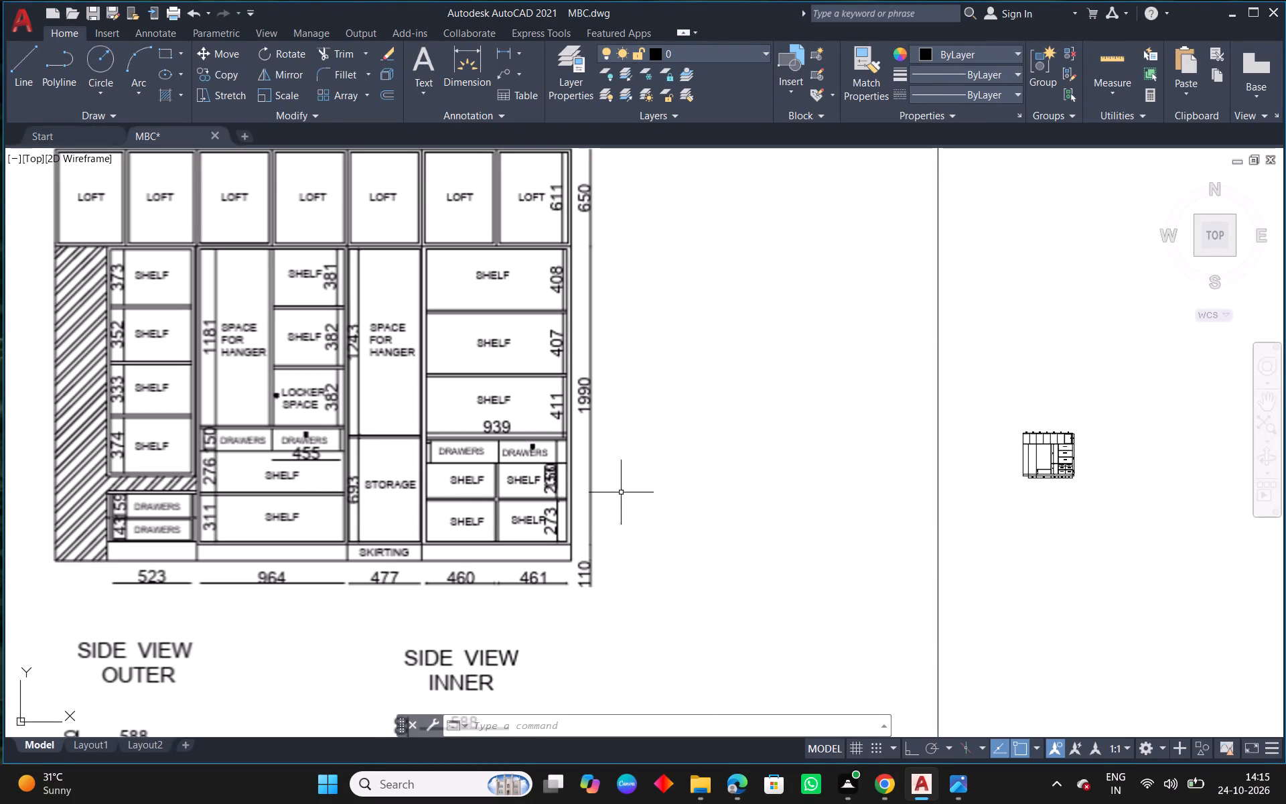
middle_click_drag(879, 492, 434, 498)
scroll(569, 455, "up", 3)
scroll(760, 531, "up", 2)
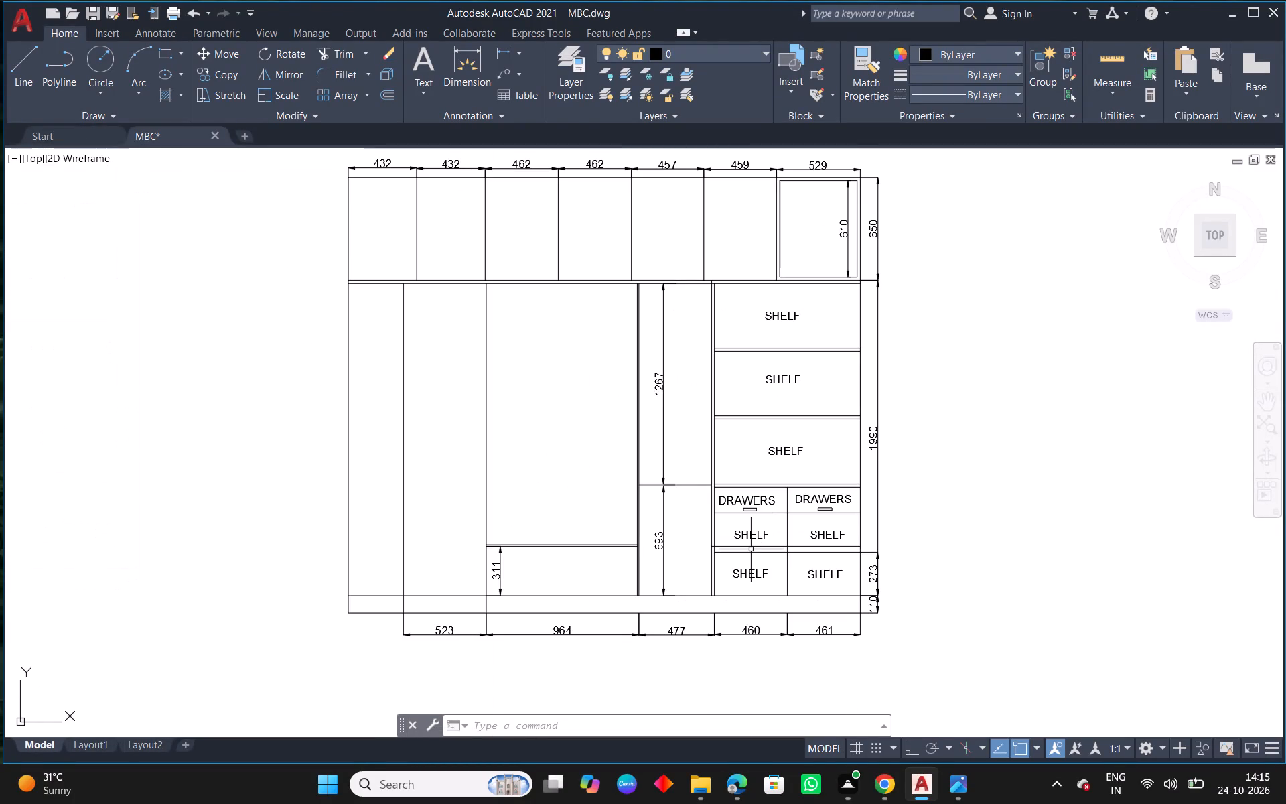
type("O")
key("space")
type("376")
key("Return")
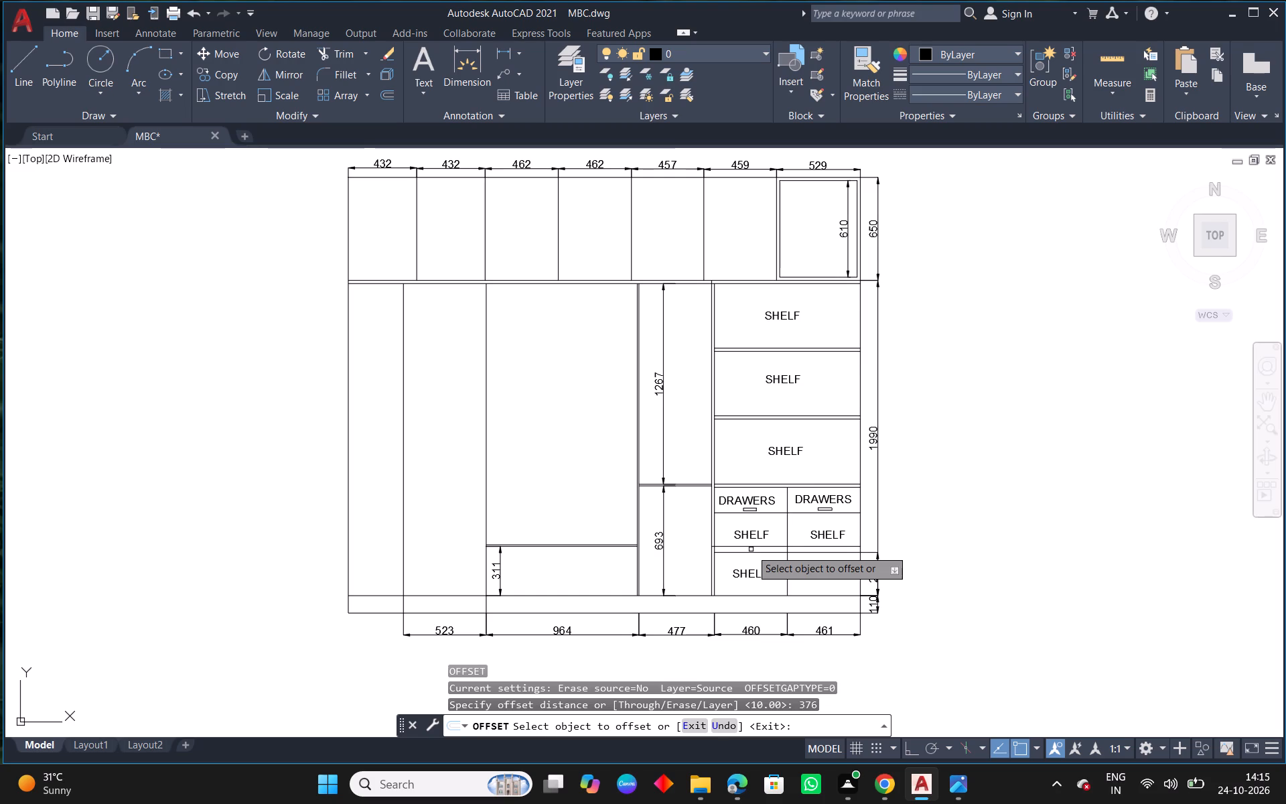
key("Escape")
Offset the top line of the lowest shelf board in the 964 bay upward by 276.
type("O 276")
key("Return")
scroll(588, 573, "up", 2)
left_click_drag(626, 499, 626, 489)
left_click(603, 420)
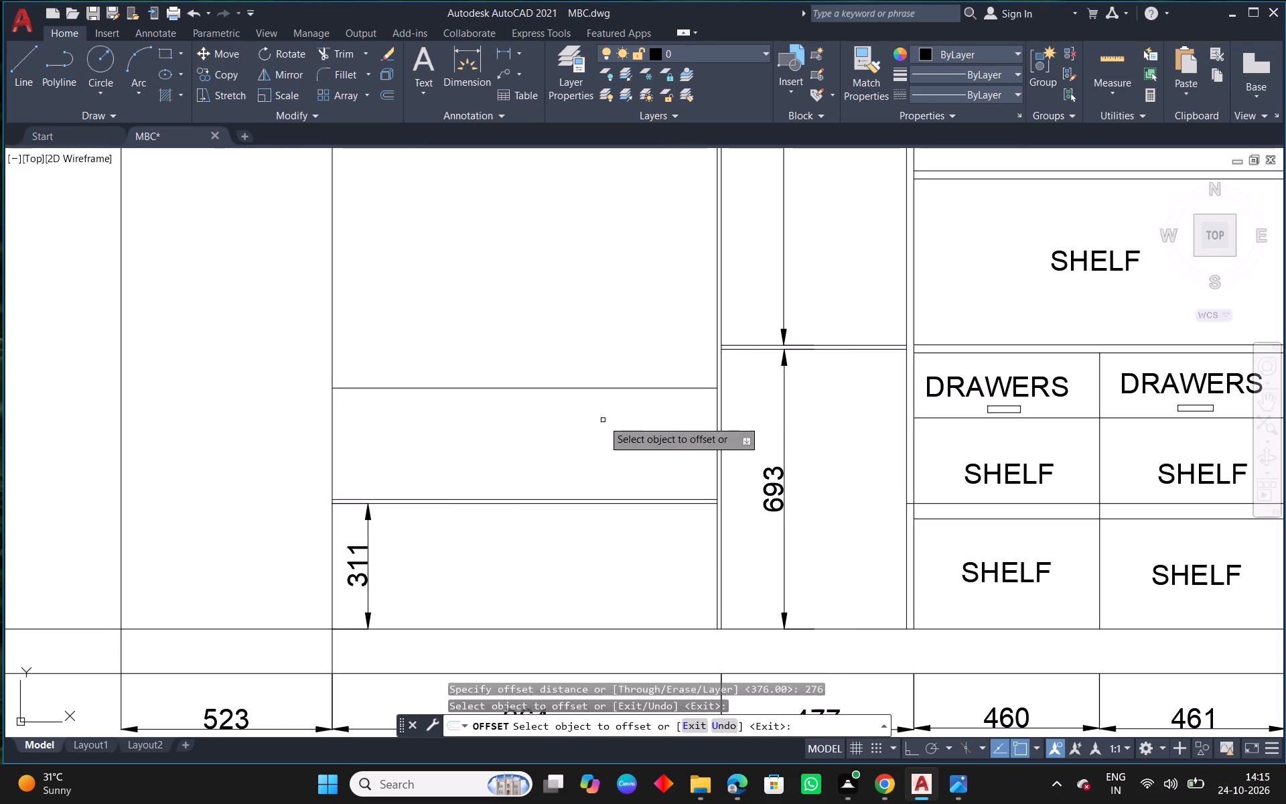
key("Escape")
Offset the new shelf line in the 964 bay upward by 10 for the board thickness.
type("O 10")
key("Return")
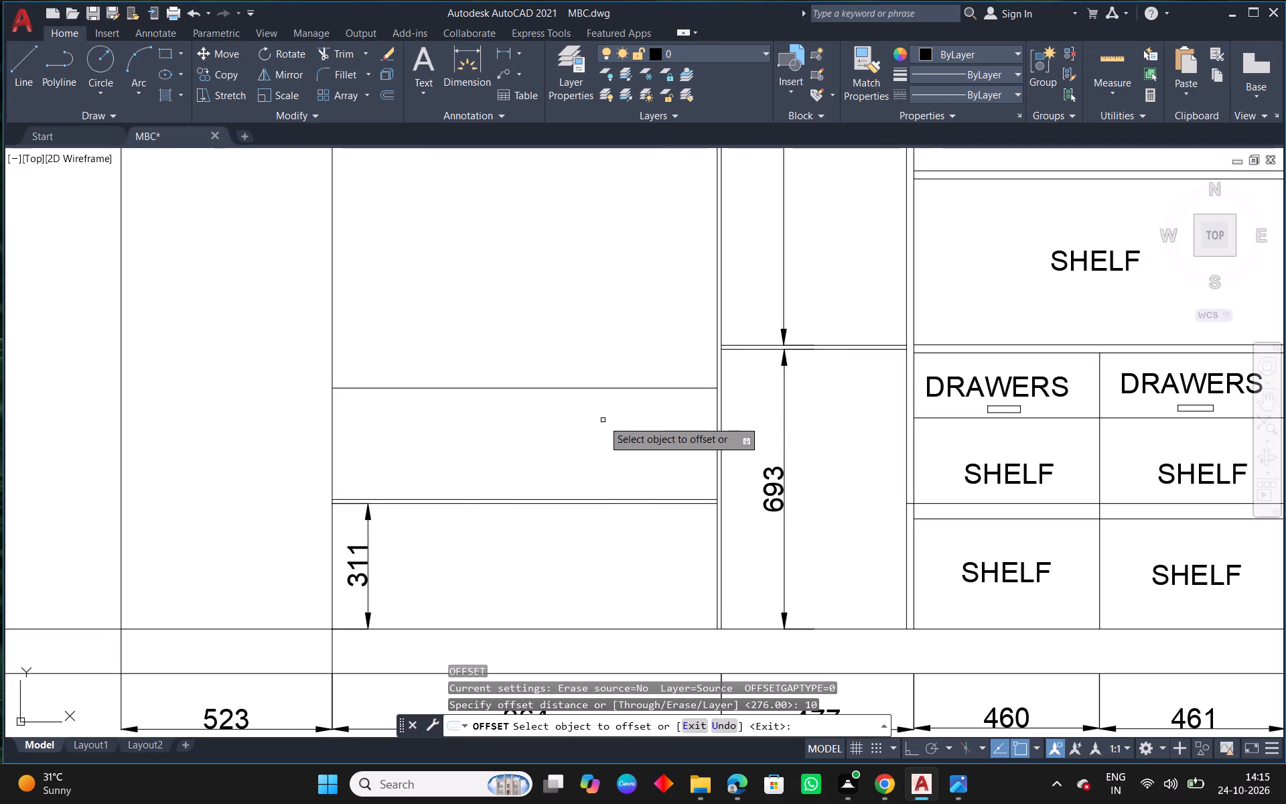
left_click_drag(643, 387, 643, 378)
left_click(638, 332)
key("Escape")
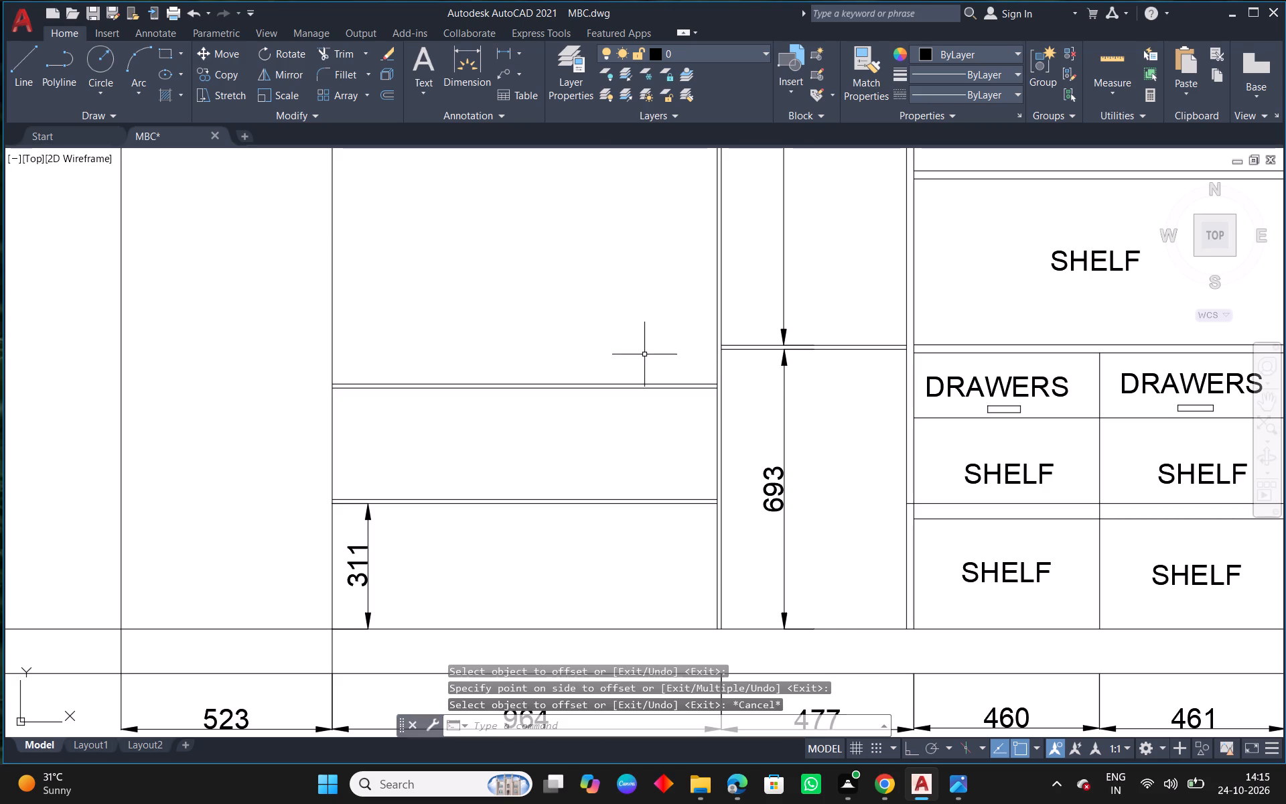
Dimension the height of the 964 bay's second compartment, aligning the dimension with the 311 one below it.
left_click(475, 62)
scroll(352, 462, "up", 1)
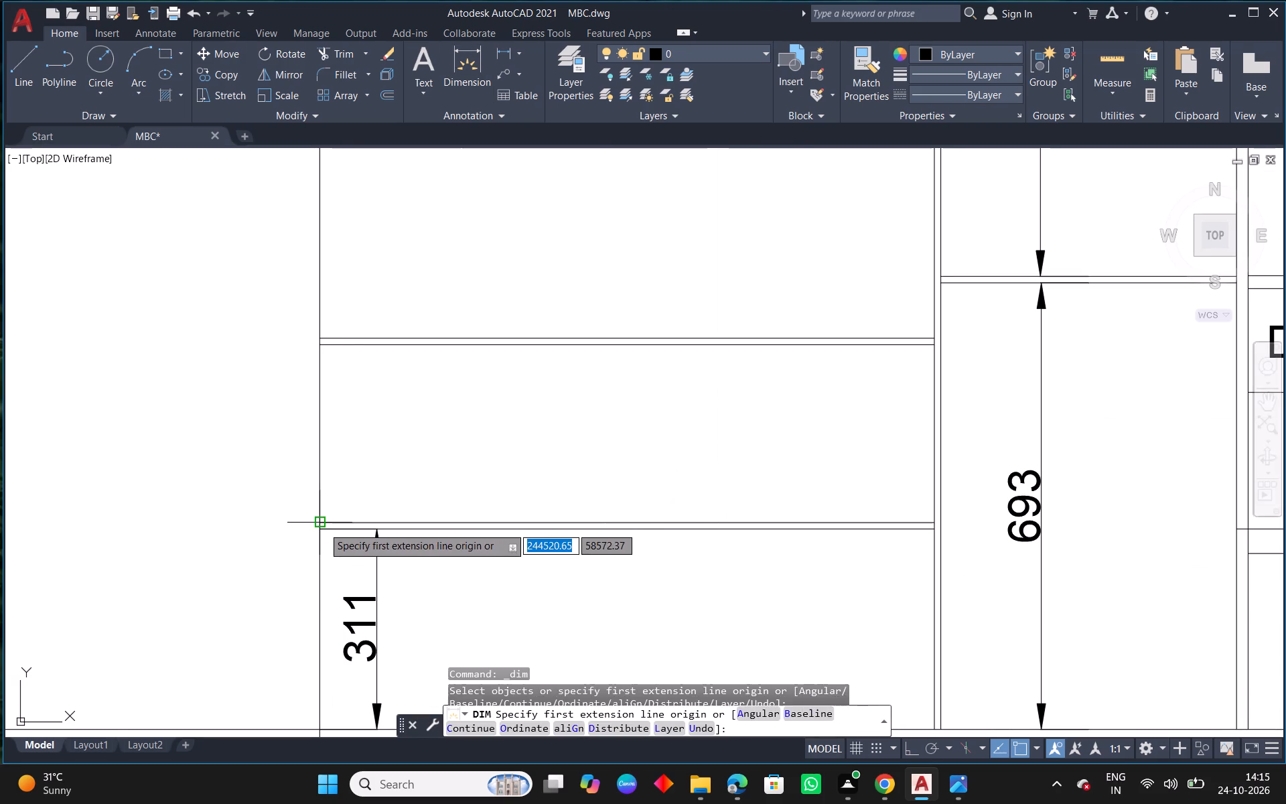
left_click(323, 527)
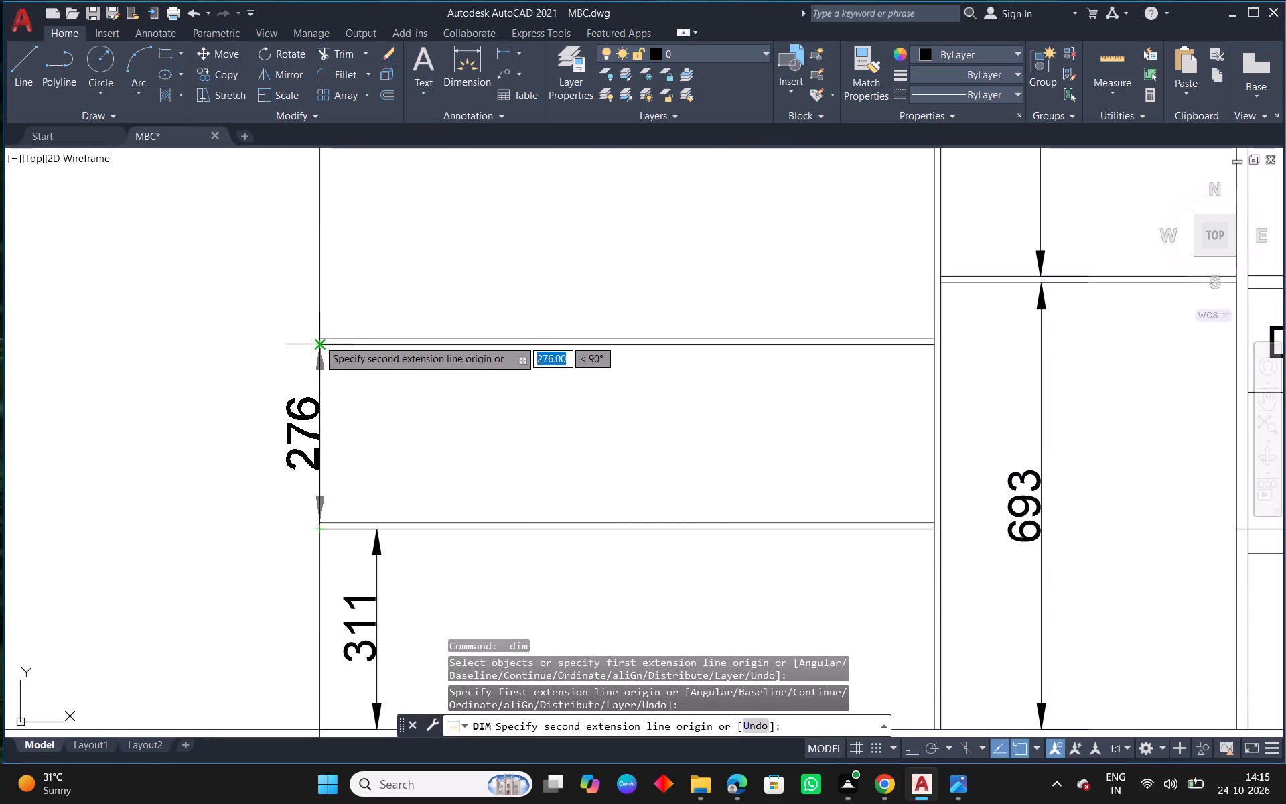
left_click(318, 340)
left_click(377, 347)
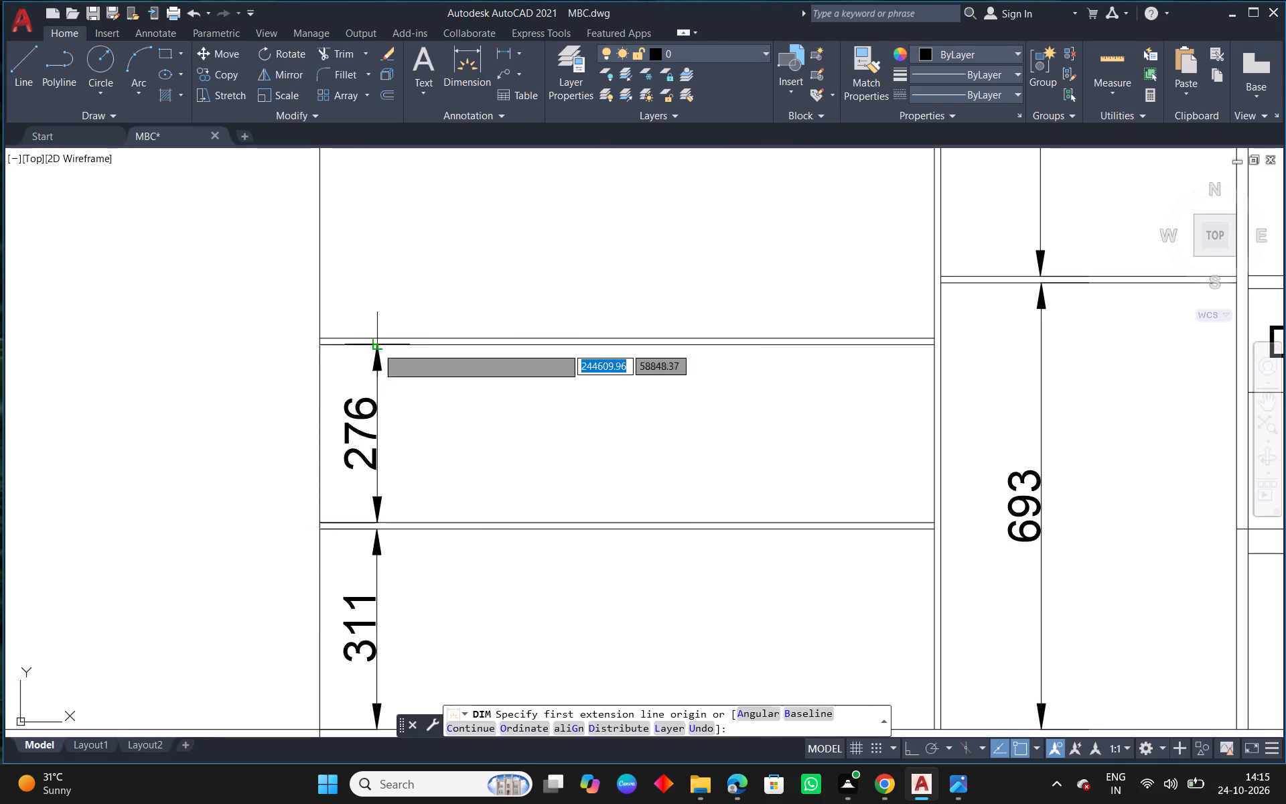
key("Escape")
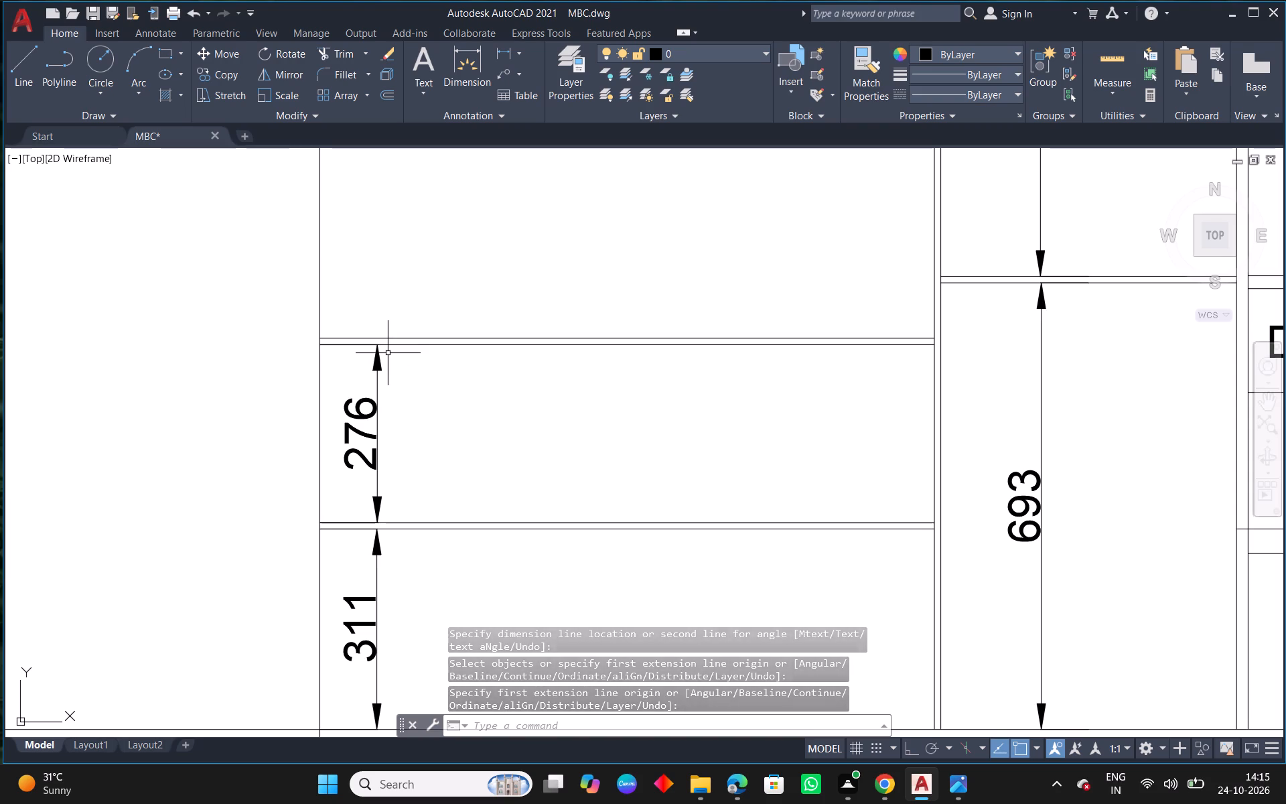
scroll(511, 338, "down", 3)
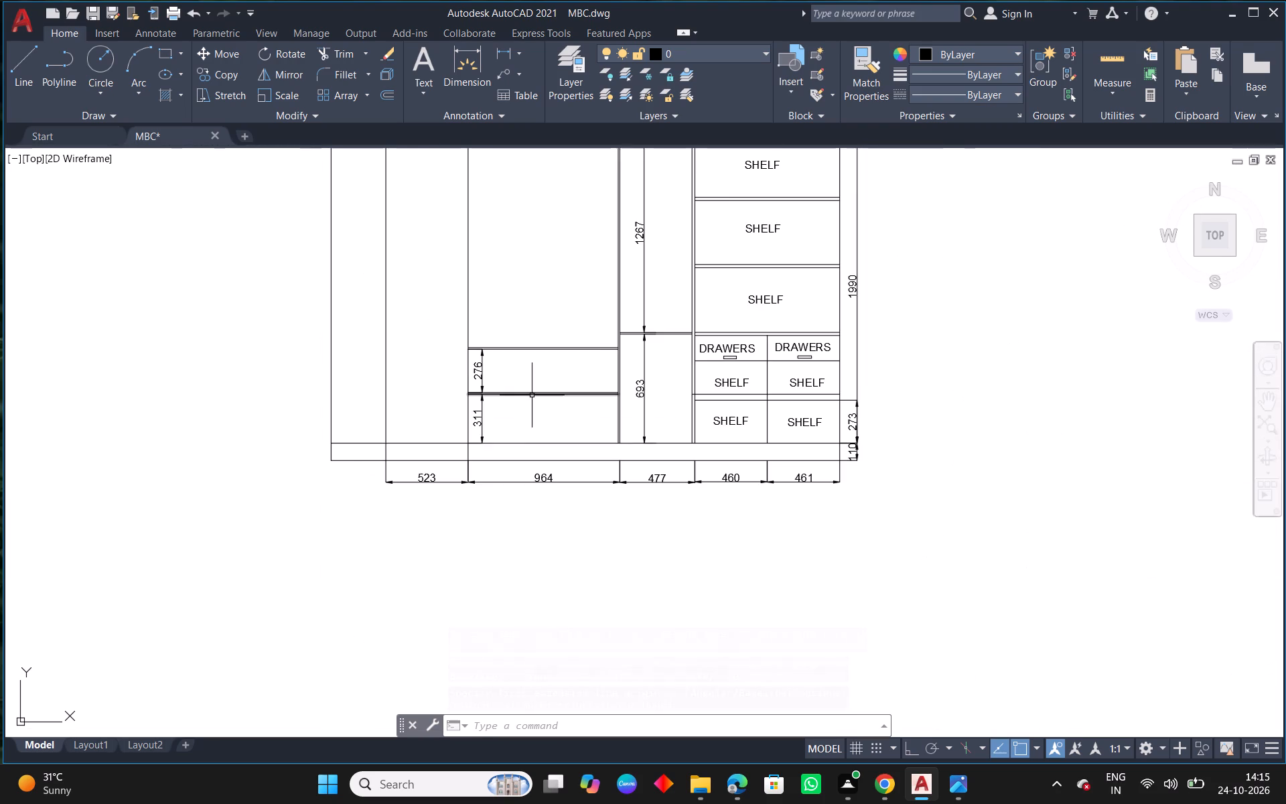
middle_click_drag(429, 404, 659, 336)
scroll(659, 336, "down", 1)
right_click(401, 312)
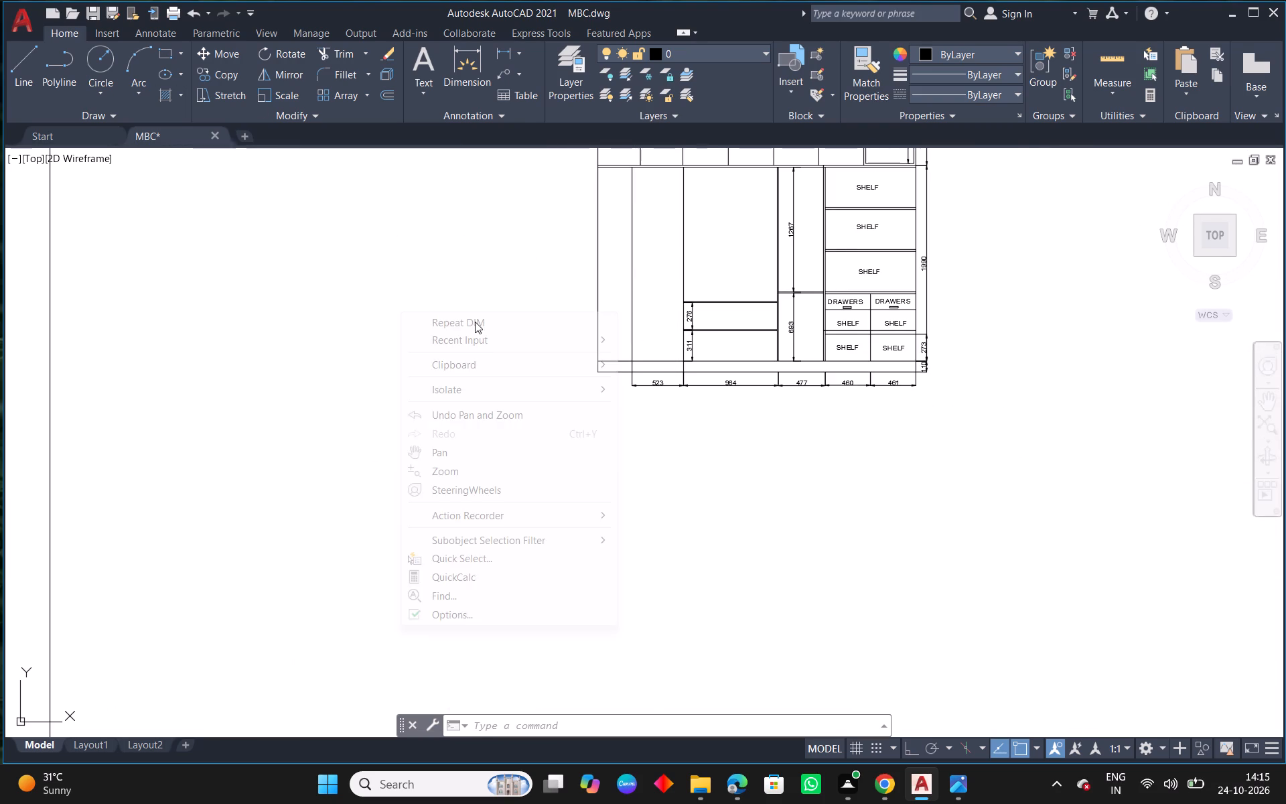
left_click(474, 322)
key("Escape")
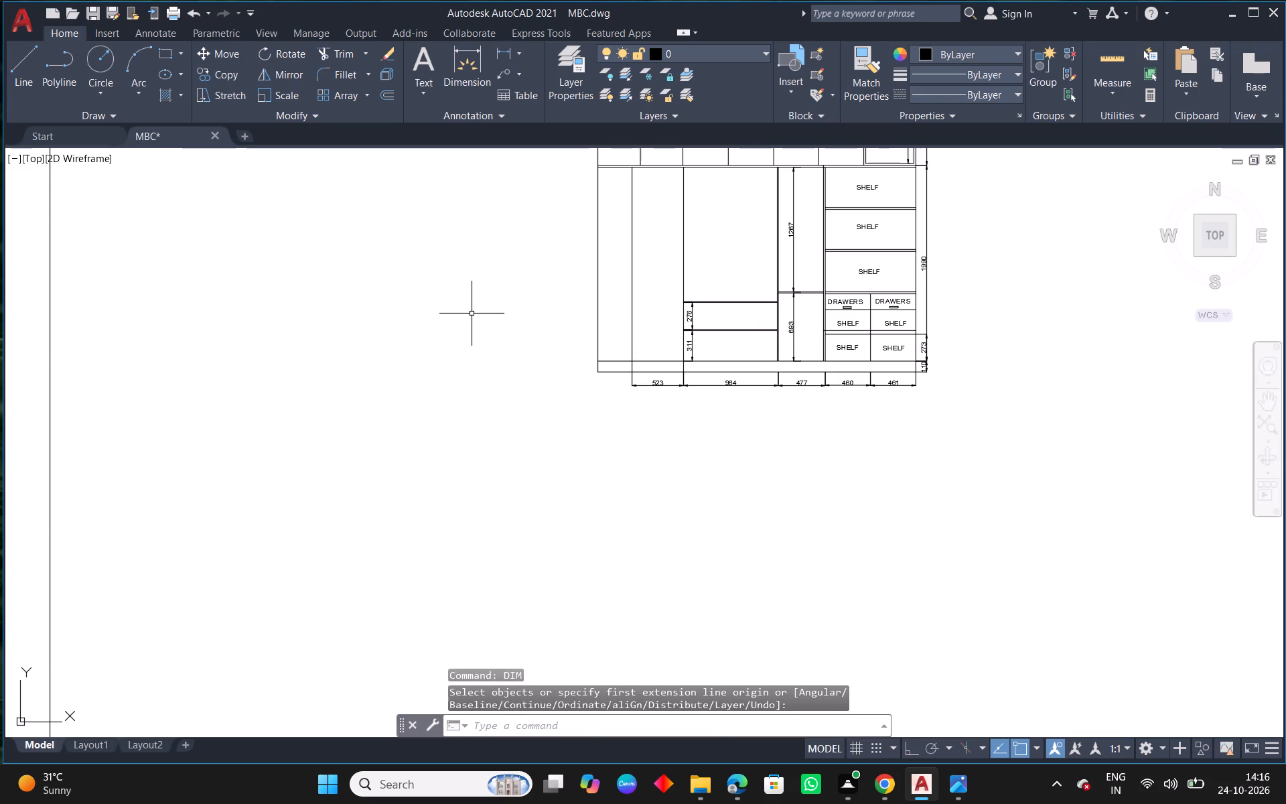
Offset the partition line between the 523 and 964 bays by 10 toward the 523 bay.
type("O")
key("space")
key("space")
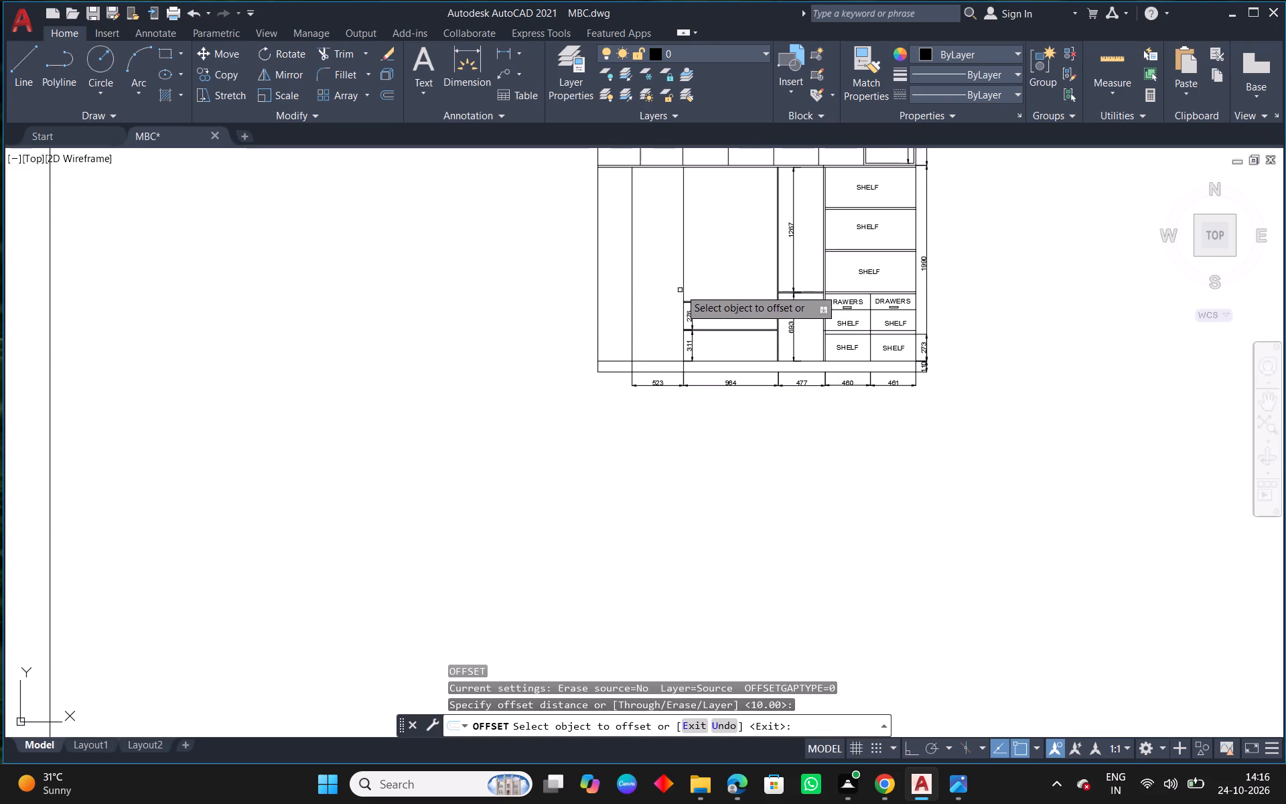
left_click_drag(685, 284, 672, 287)
left_click(638, 292)
key("Escape")
Trim the partition lines between the 523 and 964 bays out of the skirting.
scroll(712, 371, "up", 5)
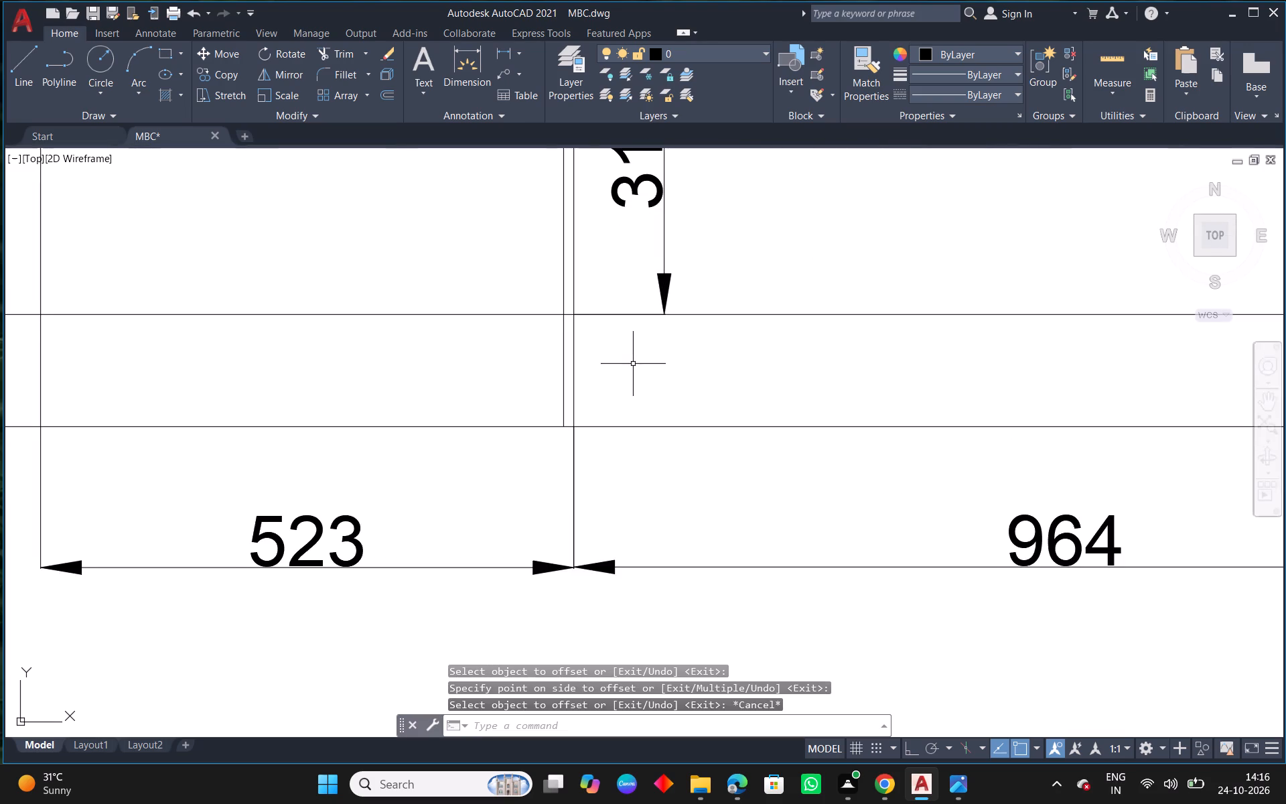
middle_click_drag(587, 370, 579, 412)
type("TR")
key("space")
left_click_drag(579, 408, 524, 395)
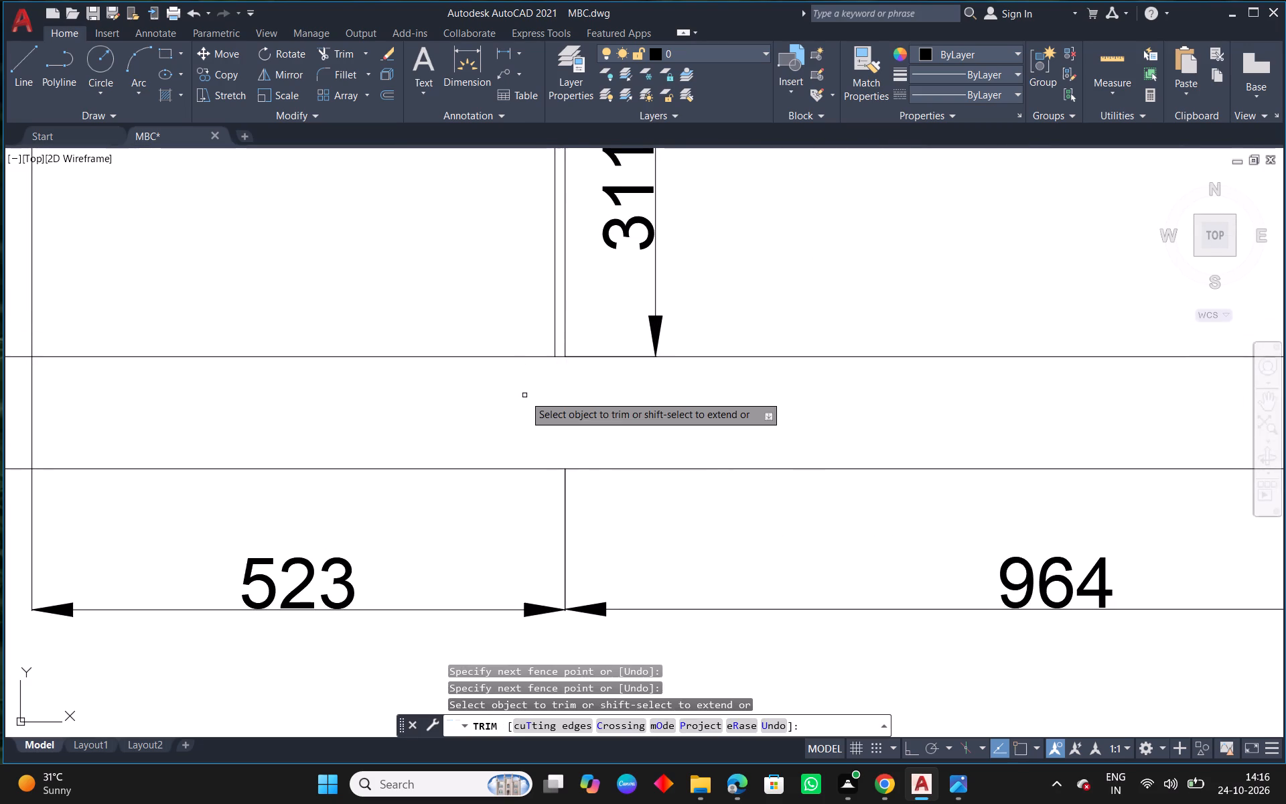
right_click(524, 395)
left_click(551, 403)
key("Escape")
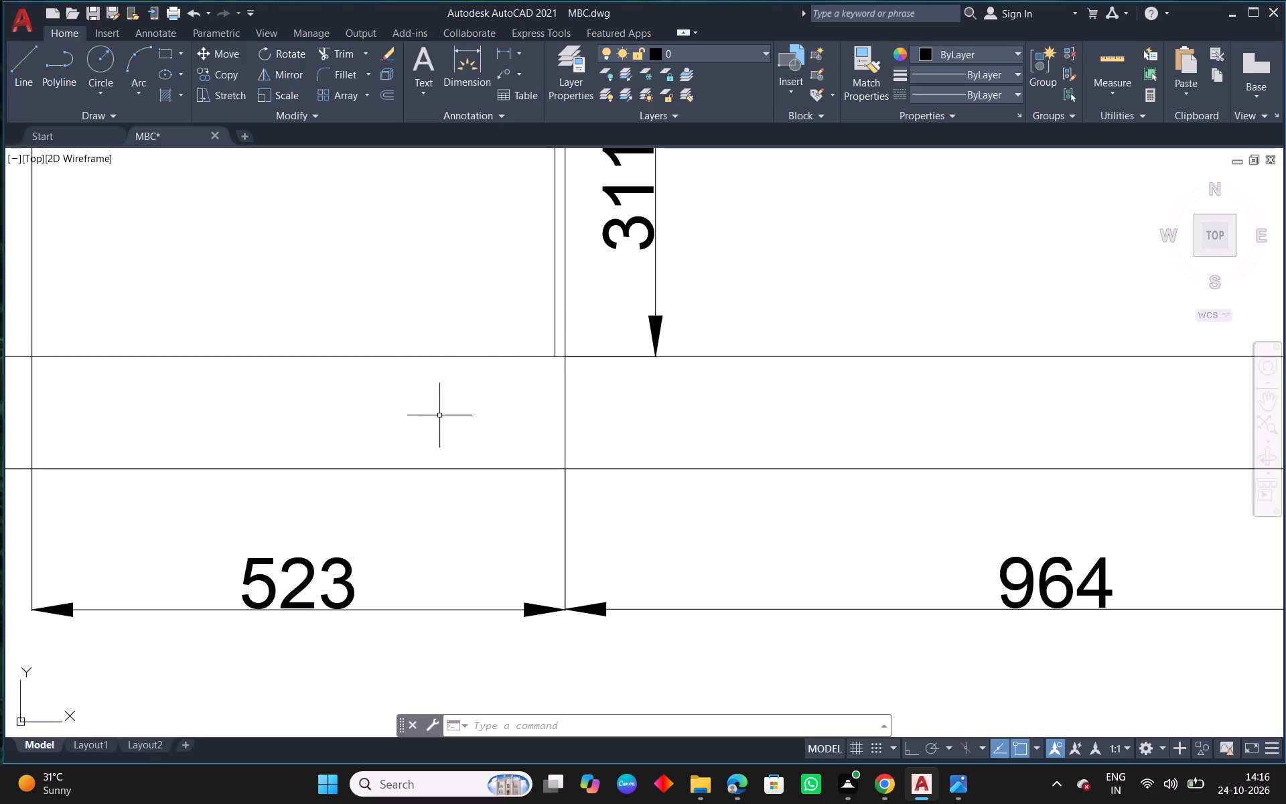
Check the reference and offset the upper shelf board's top line in the 964 bay upward by 50.
scroll(518, 455, "down", 6)
middle_click_drag(504, 438, 699, 445)
scroll(685, 437, "down", 2)
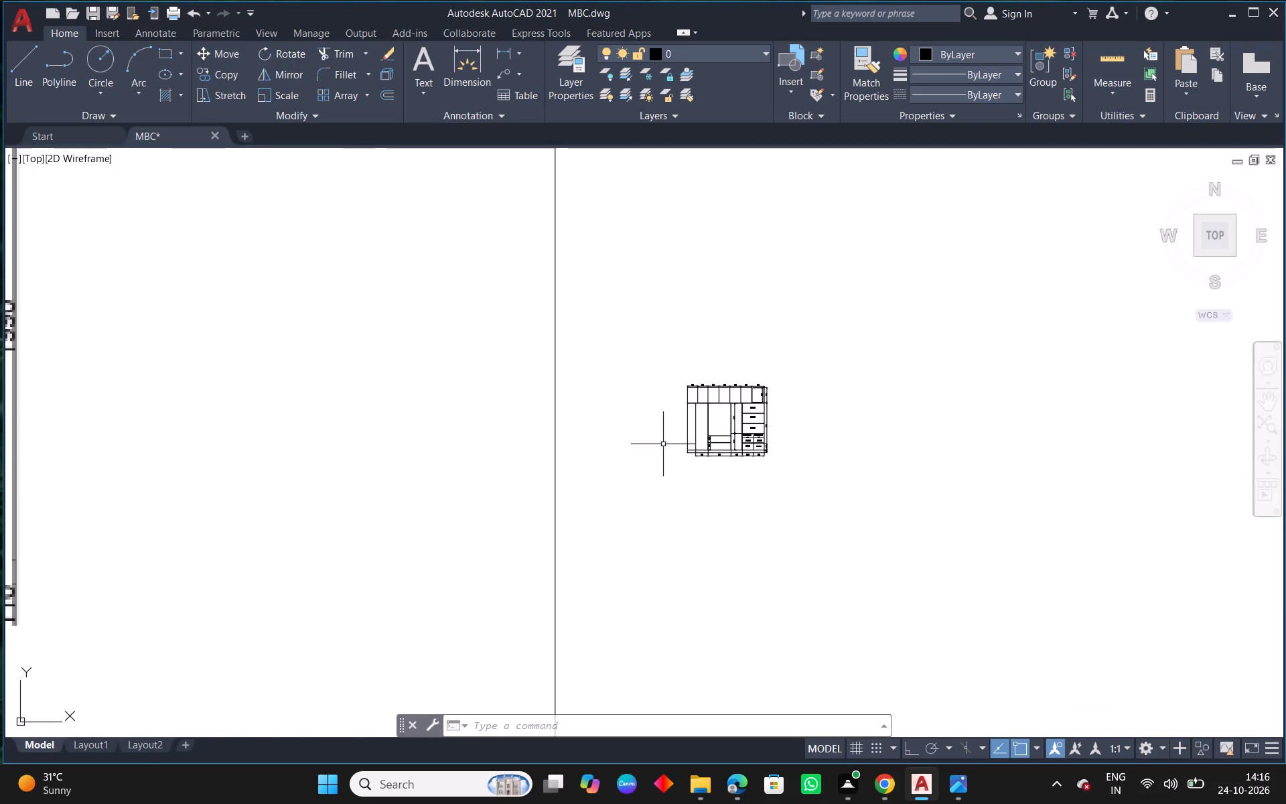
scroll(634, 480, "down", 3)
scroll(338, 450, "up", 4)
scroll(502, 446, "down", 2)
middle_click_drag(630, 486, 667, 443)
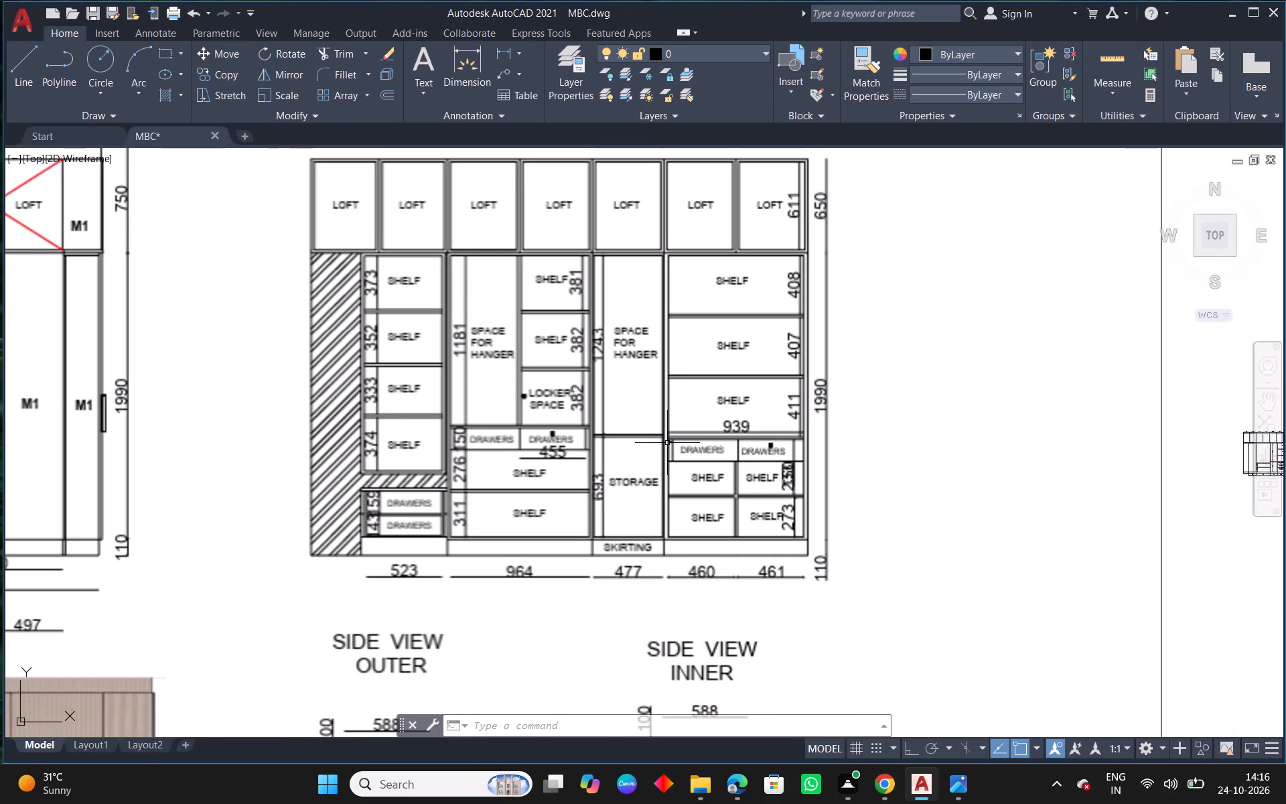
middle_click_drag(634, 448, 499, 452)
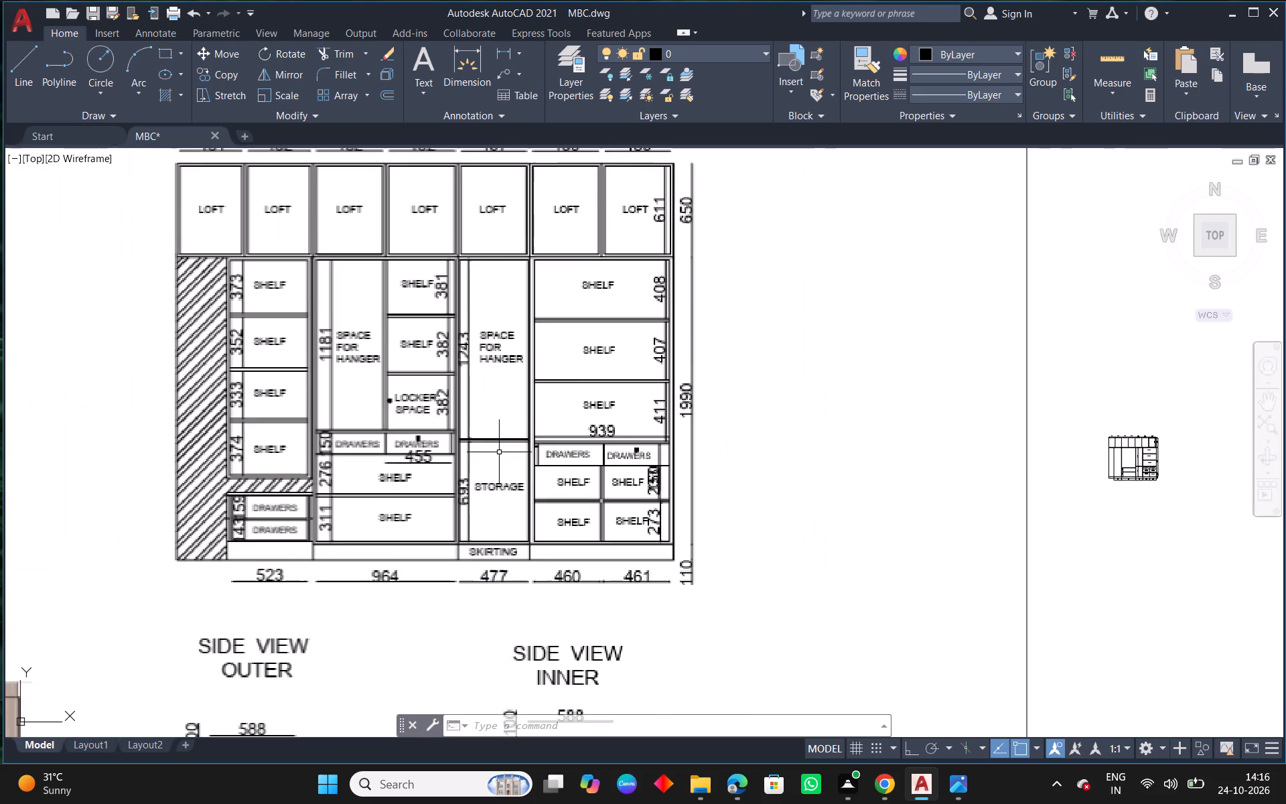
middle_click_drag(802, 485, 364, 444)
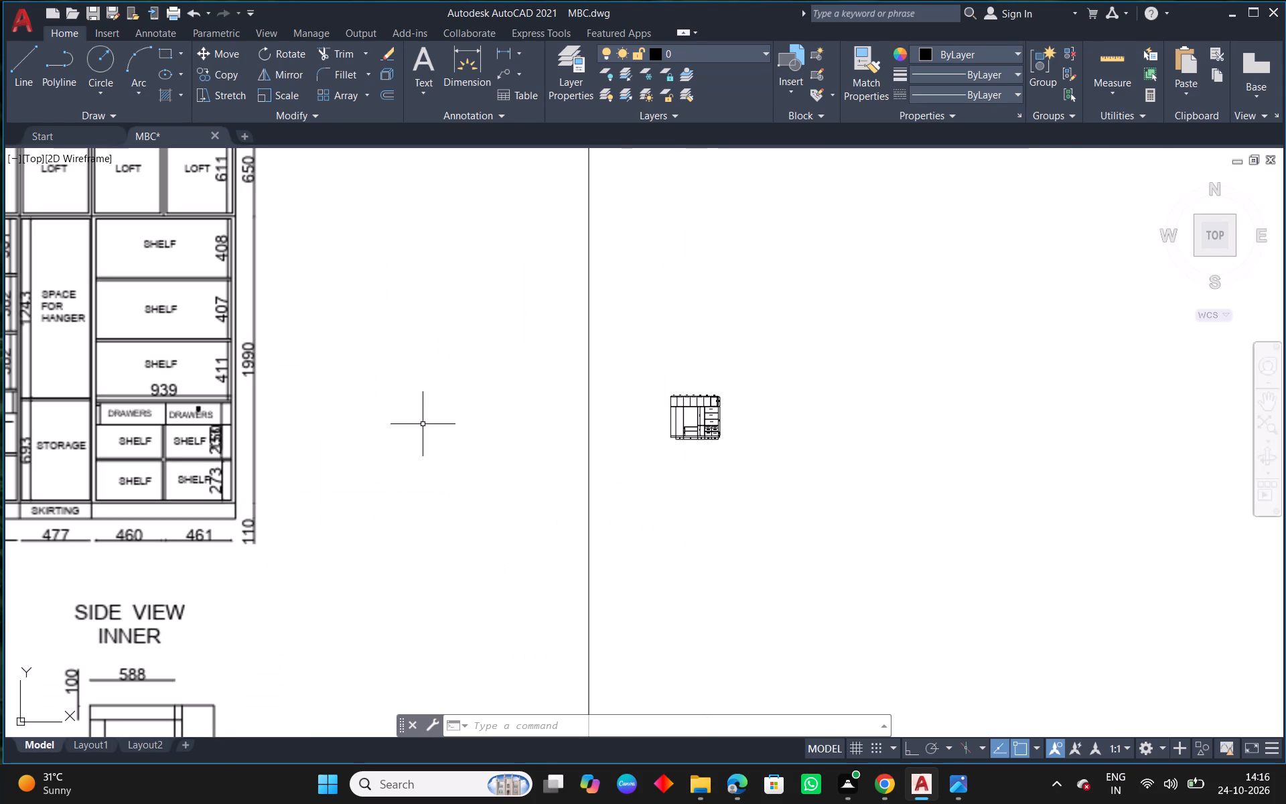
middle_click_drag(372, 407, 385, 423)
scroll(749, 464, "up", 1)
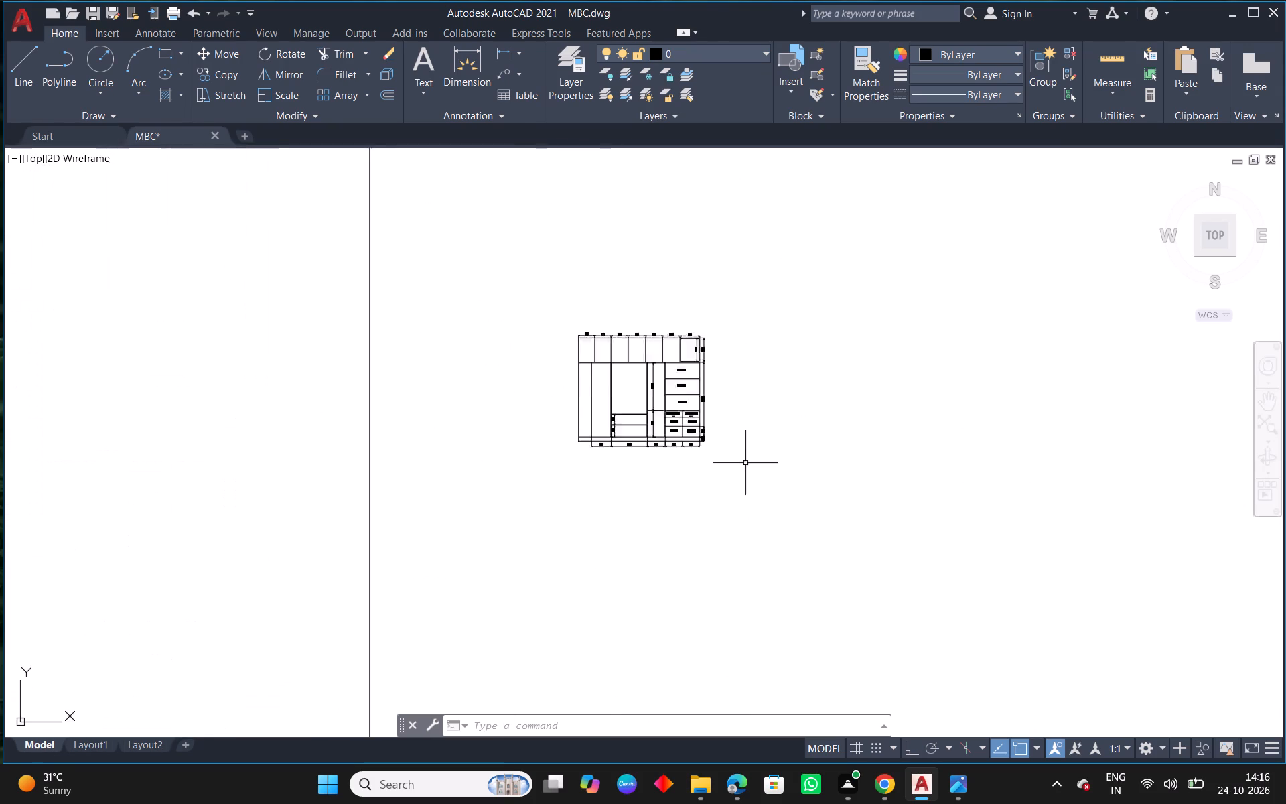
scroll(743, 460, "up", 5)
middle_click_drag(865, 532, 729, 524)
type("O 5")
type("0")
key("space")
left_click(689, 488)
left_click(674, 443)
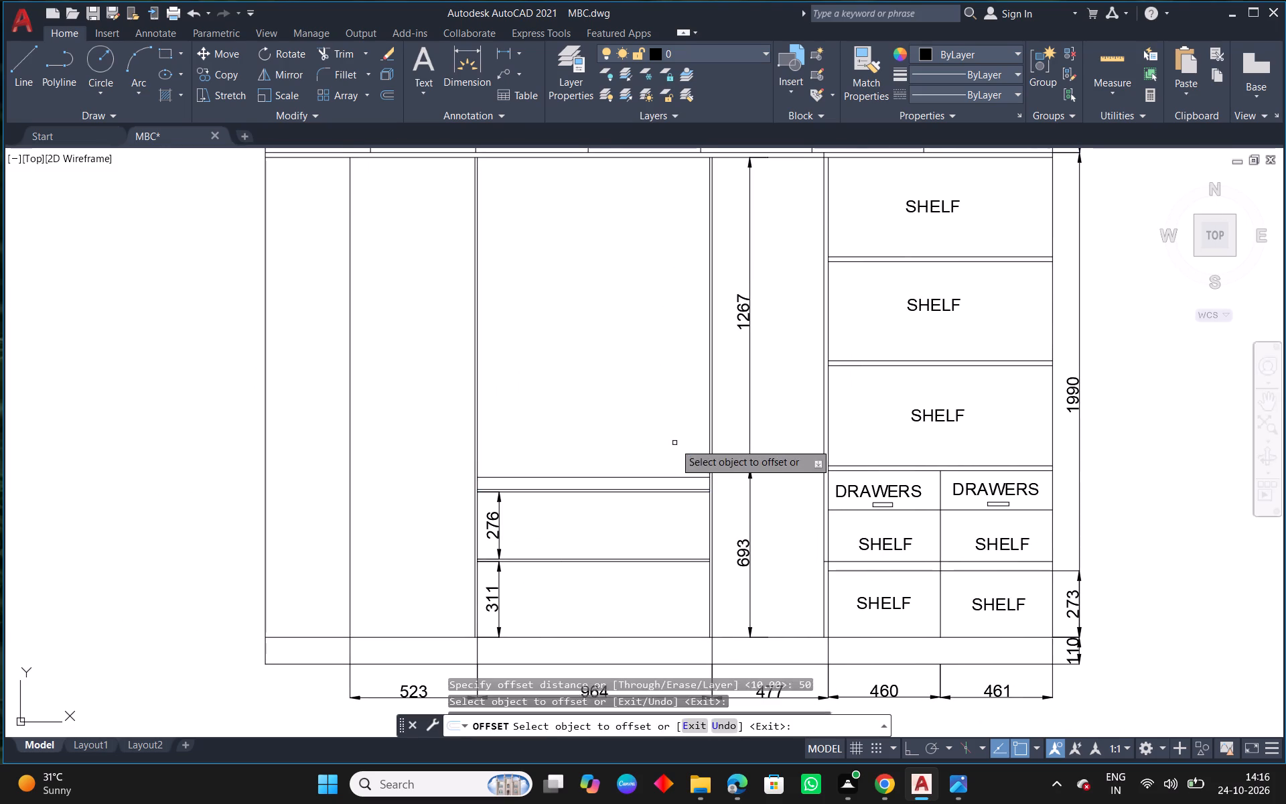
key("Escape")
Offset the topmost horizontal line in the 964 bay upward by 10 for the board thickness.
scroll(571, 474, "down", 3)
middle_click_drag(486, 540, 804, 541)
scroll(311, 509, "down", 3)
middle_click_drag(244, 566, 786, 589)
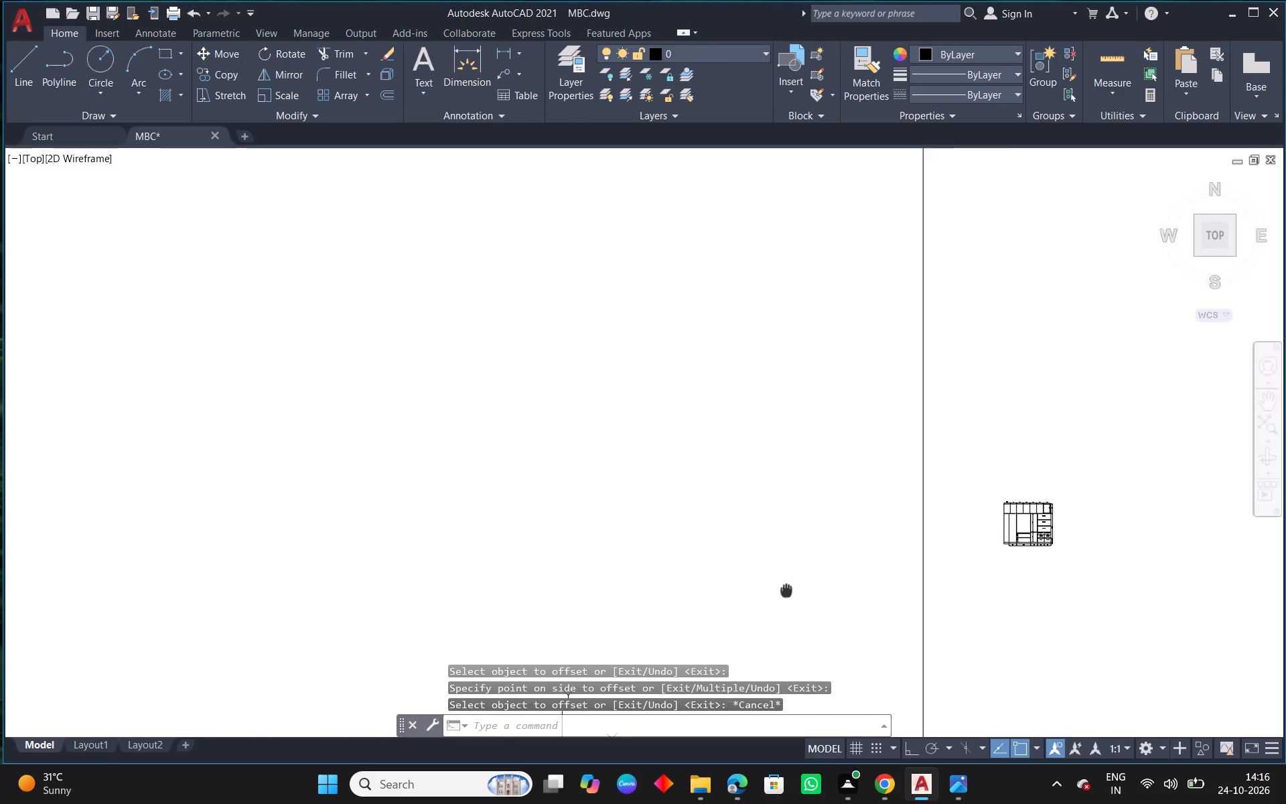
middle_click_drag(786, 589, 790, 588)
middle_click_drag(834, 480, 348, 406)
scroll(447, 448, "up", 3)
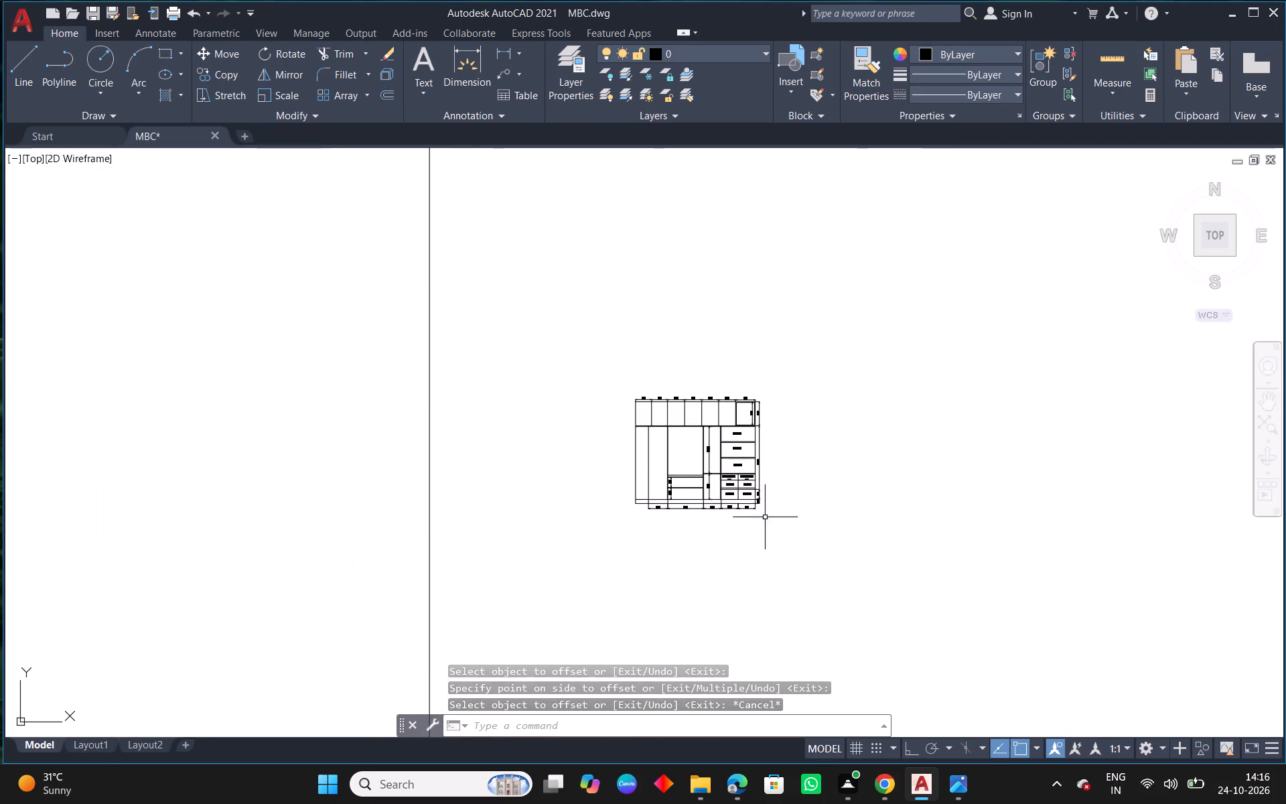
scroll(765, 517, "up", 2)
middle_click_drag(443, 377, 429, 442)
scroll(415, 427, "up", 3)
type("O")
key("space")
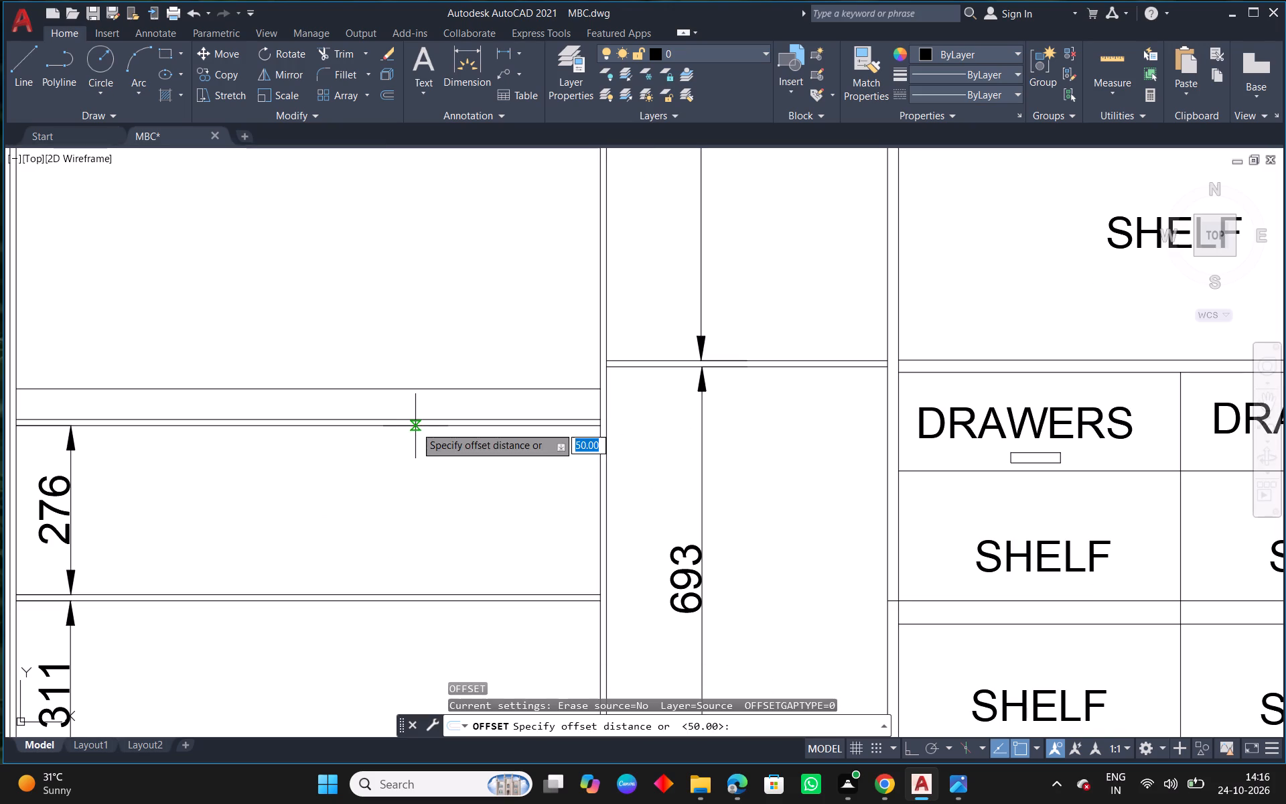
type("10")
key("Return")
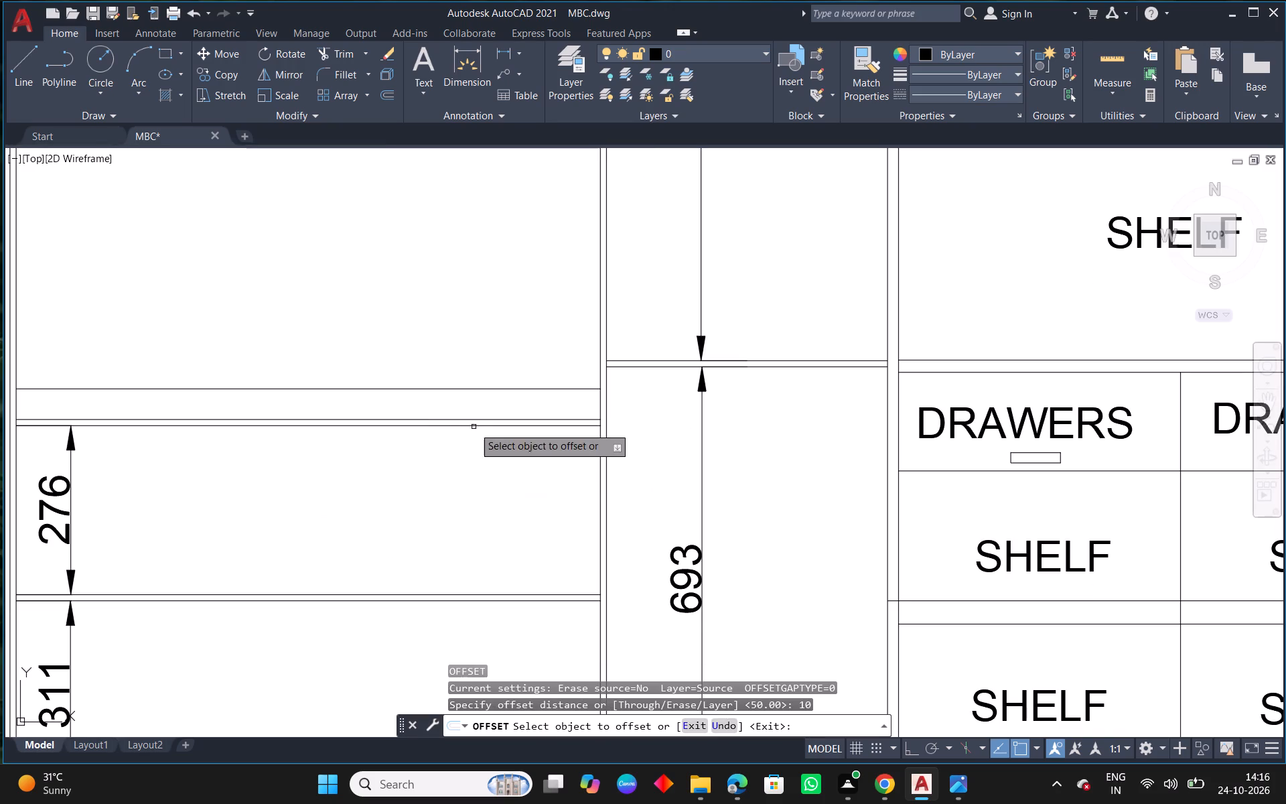
left_click_drag(481, 387, 481, 374)
left_click(473, 338)
key("Escape")
Dimension the height of the narrow compartment above the 276 one in the 964 bay.
scroll(492, 360, "down", 1)
middle_click_drag(225, 410, 528, 483)
scroll(429, 379, "down", 3)
middle_click_drag(143, 472, 478, 486)
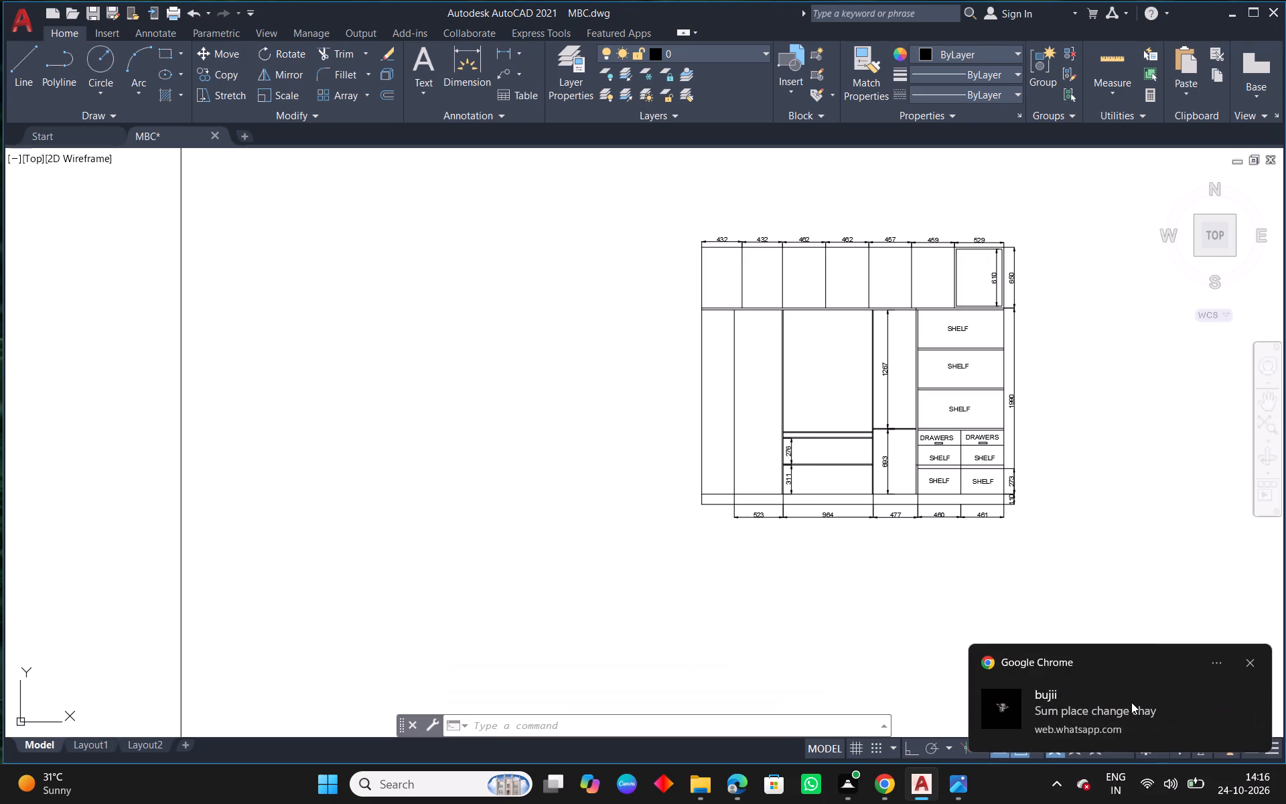
left_click(1247, 663)
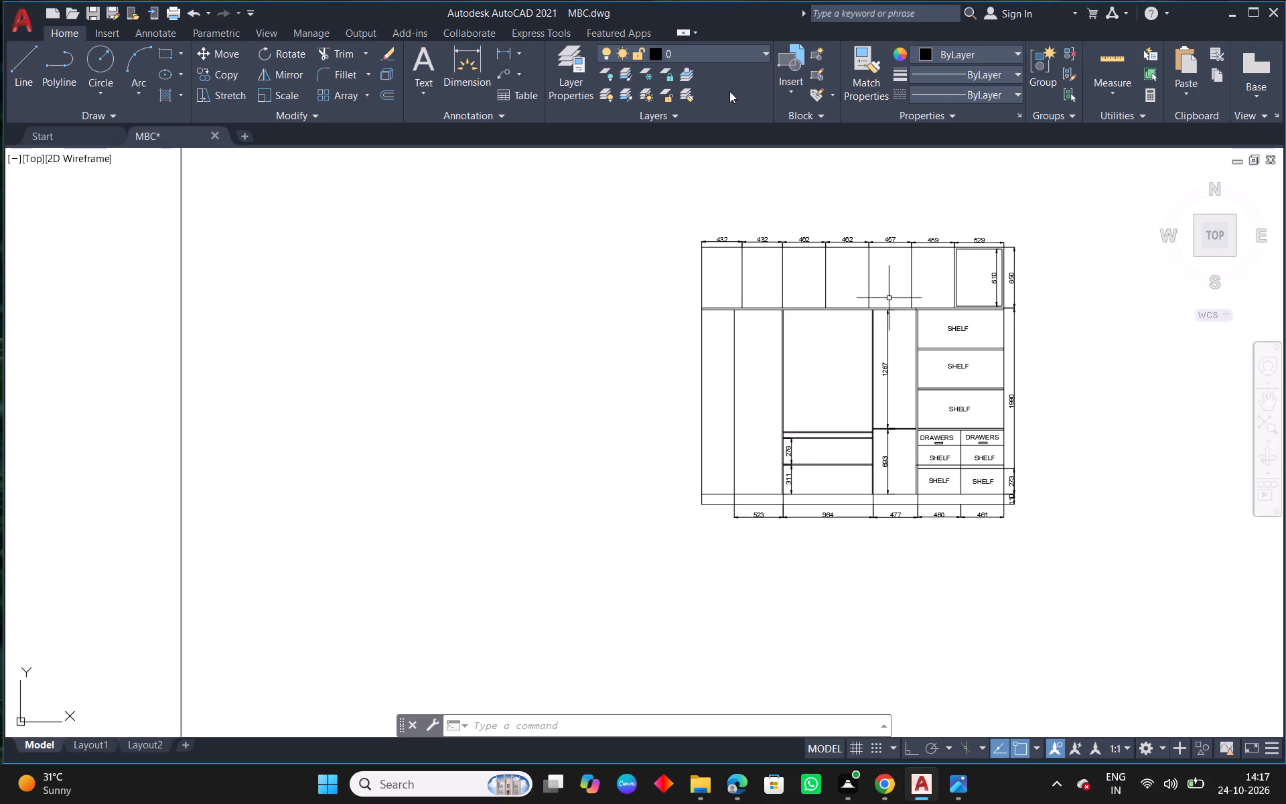
middle_click_drag(641, 425, 825, 424)
scroll(989, 433, "up", 1)
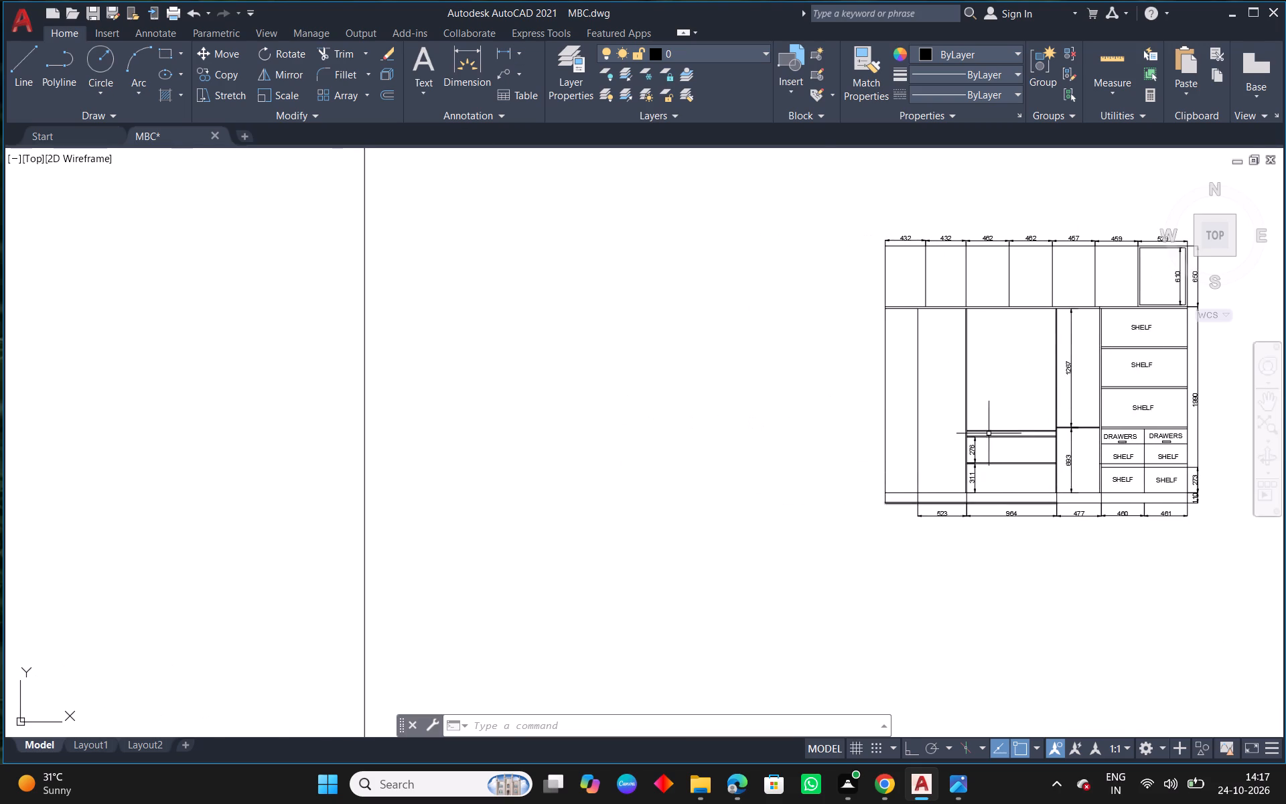
scroll(989, 433, "up", 4)
middle_click_drag(973, 458, 790, 362)
left_click(466, 84)
scroll(743, 392, "up", 1)
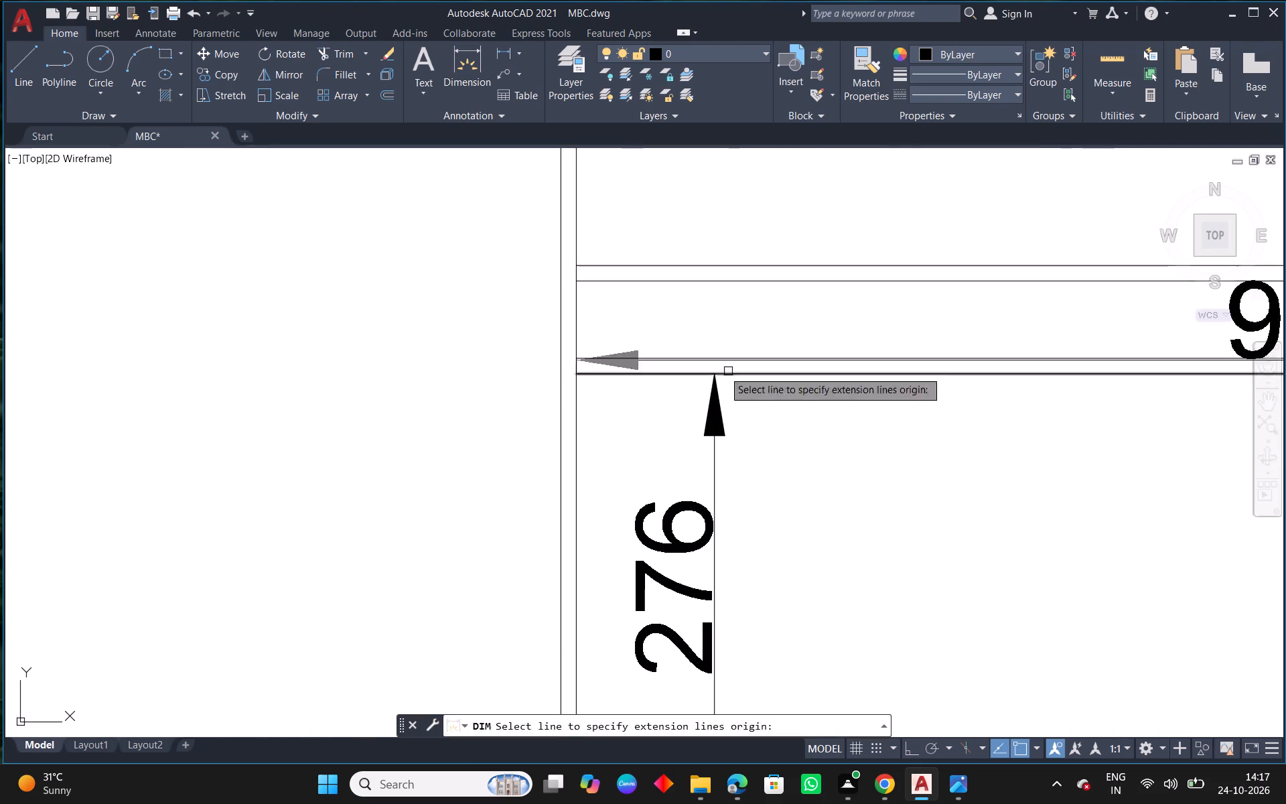
left_click(578, 357)
left_click_drag(575, 280, 584, 283)
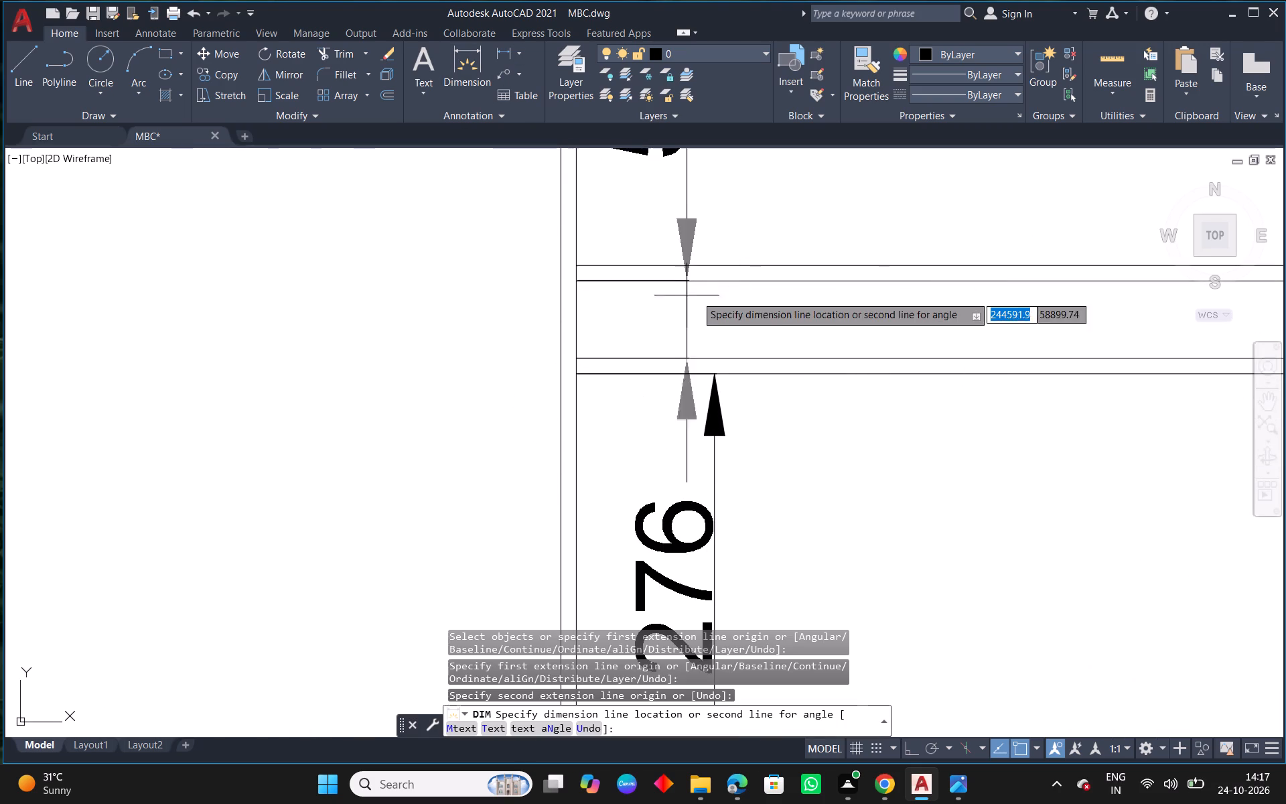
left_click(715, 302)
key("Escape")
Move the 50 dimension's text down between its extension lines, with the dimension line closer to the partition.
middle_click_drag(746, 344, 760, 416)
scroll(753, 381, "down", 1)
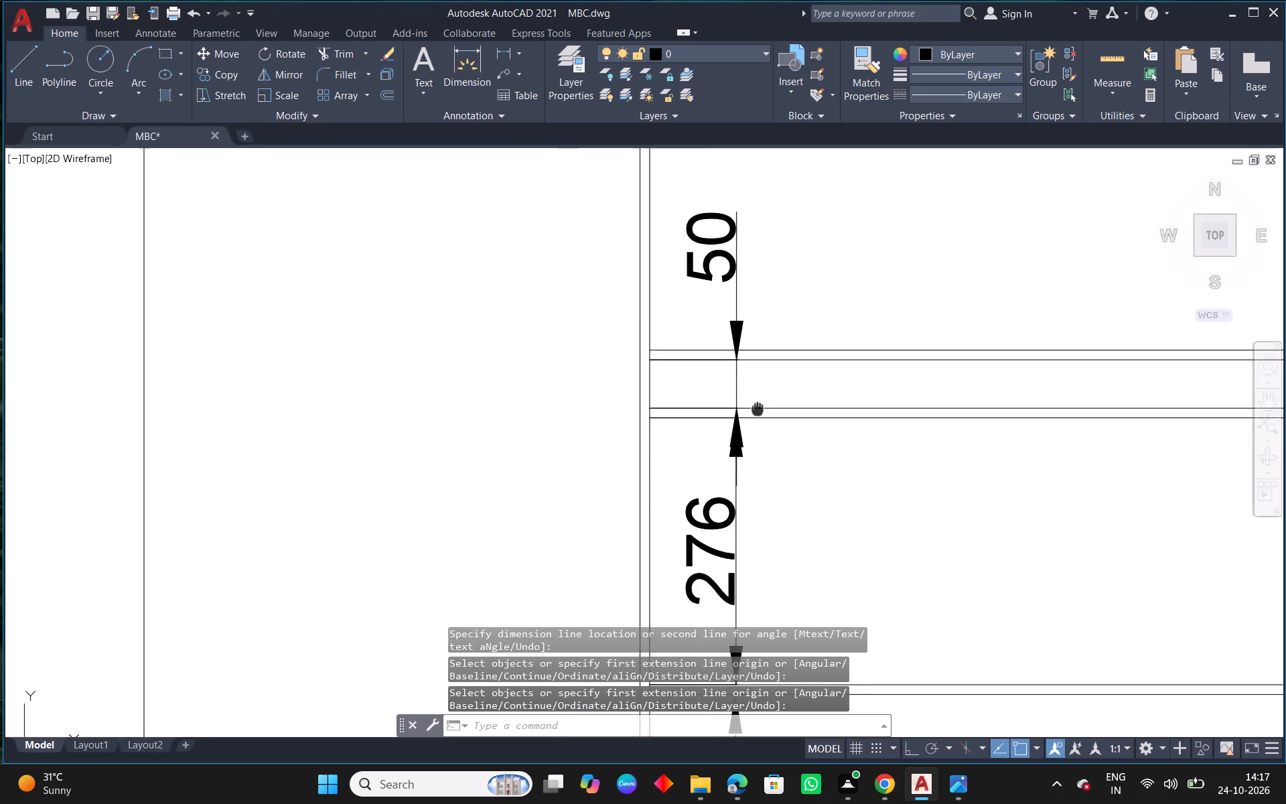
middle_click_drag(760, 416, 768, 435)
key("Escape")
left_click(720, 286)
scroll(720, 282, "up", 1)
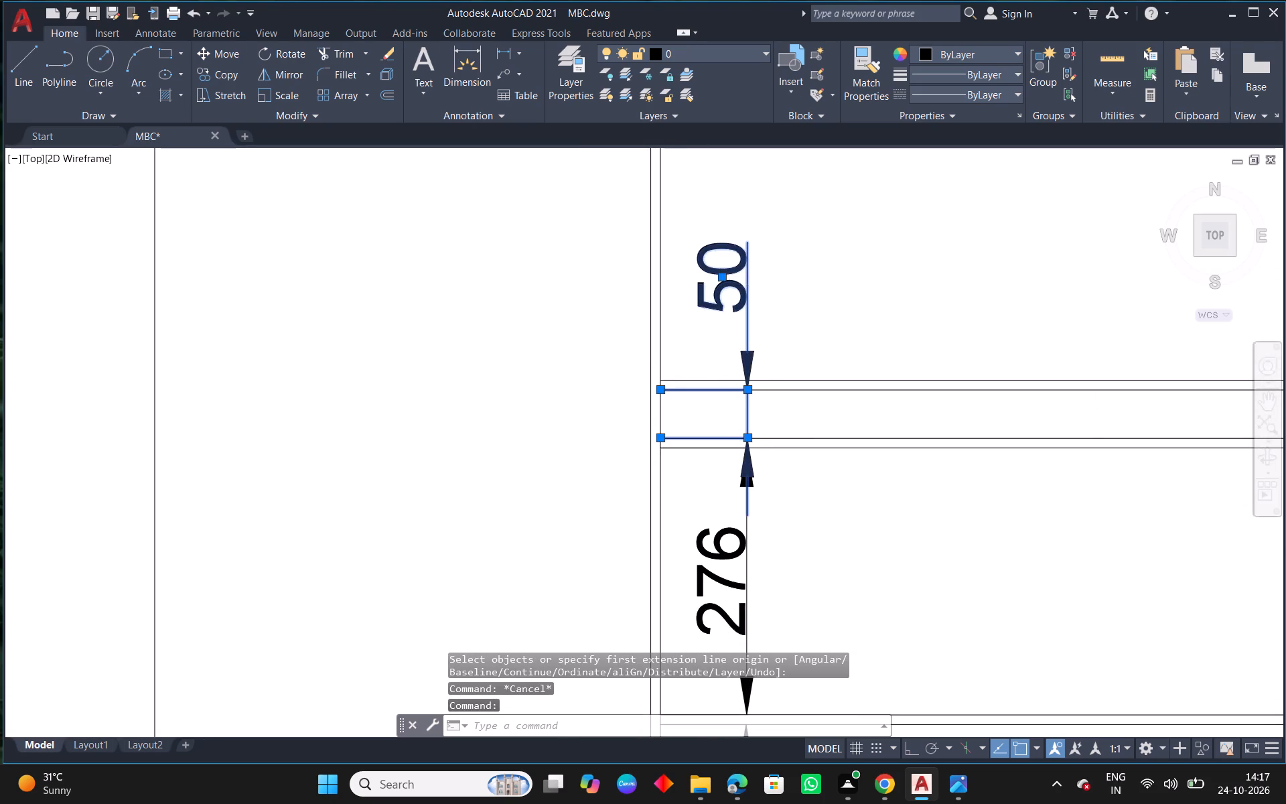
left_click_drag(720, 275, 717, 289)
left_click(693, 468)
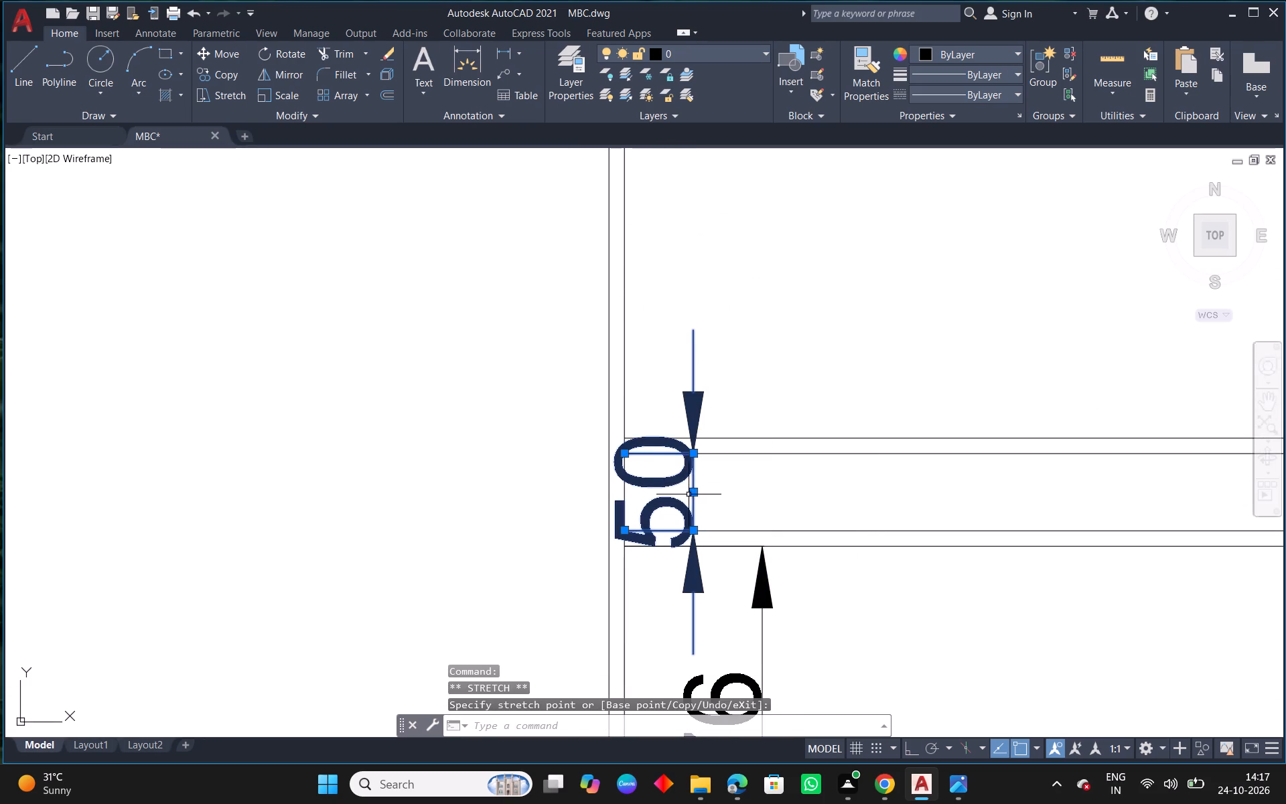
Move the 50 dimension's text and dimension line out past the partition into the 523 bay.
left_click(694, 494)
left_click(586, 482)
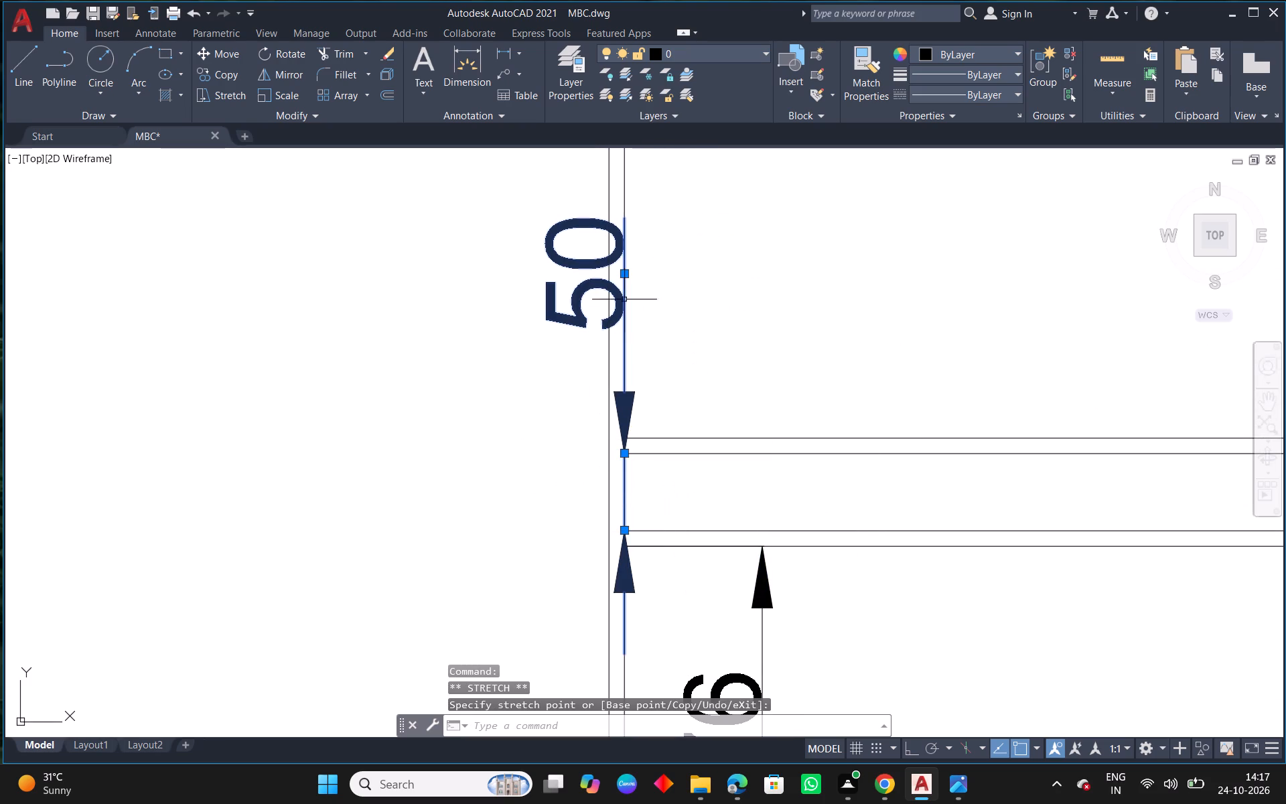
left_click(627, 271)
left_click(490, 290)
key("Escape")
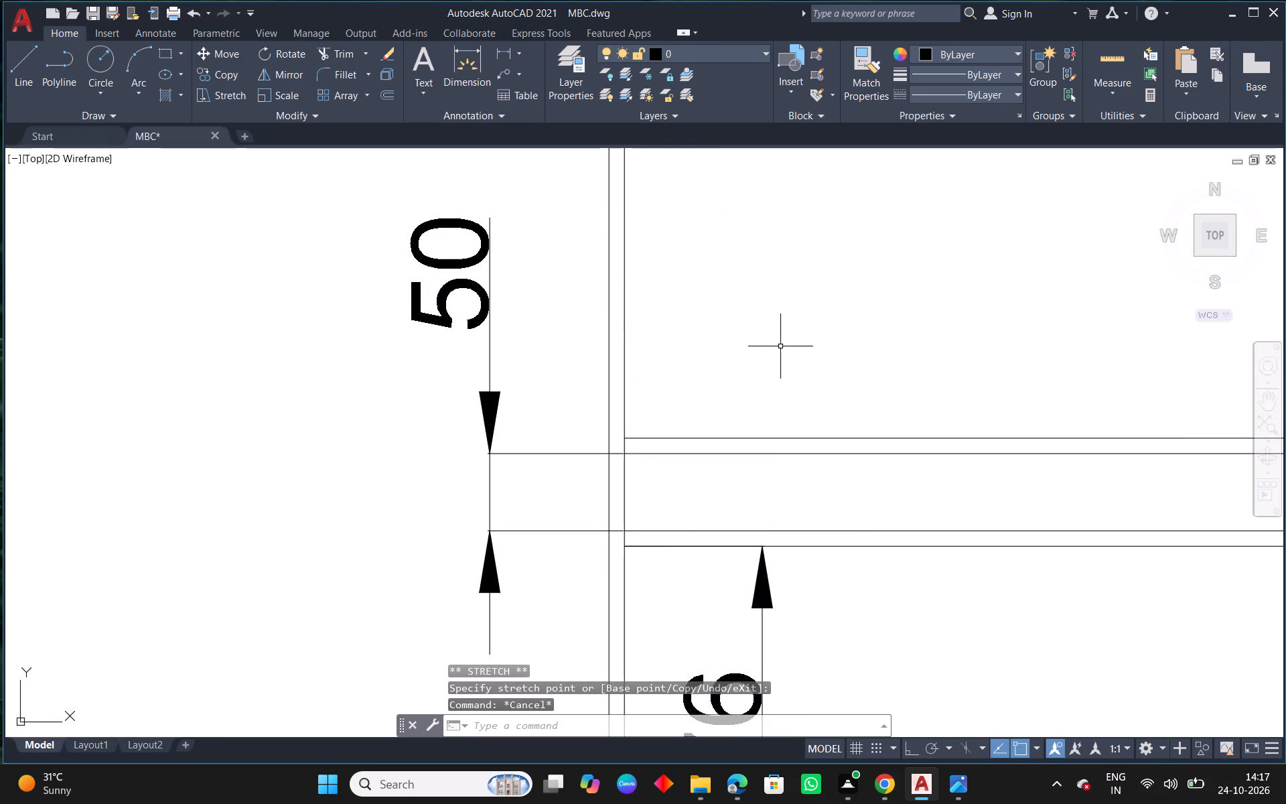
Examine the 964 bay in the reference inner view for its drawer and hanger space heights.
scroll(686, 413, "down", 3)
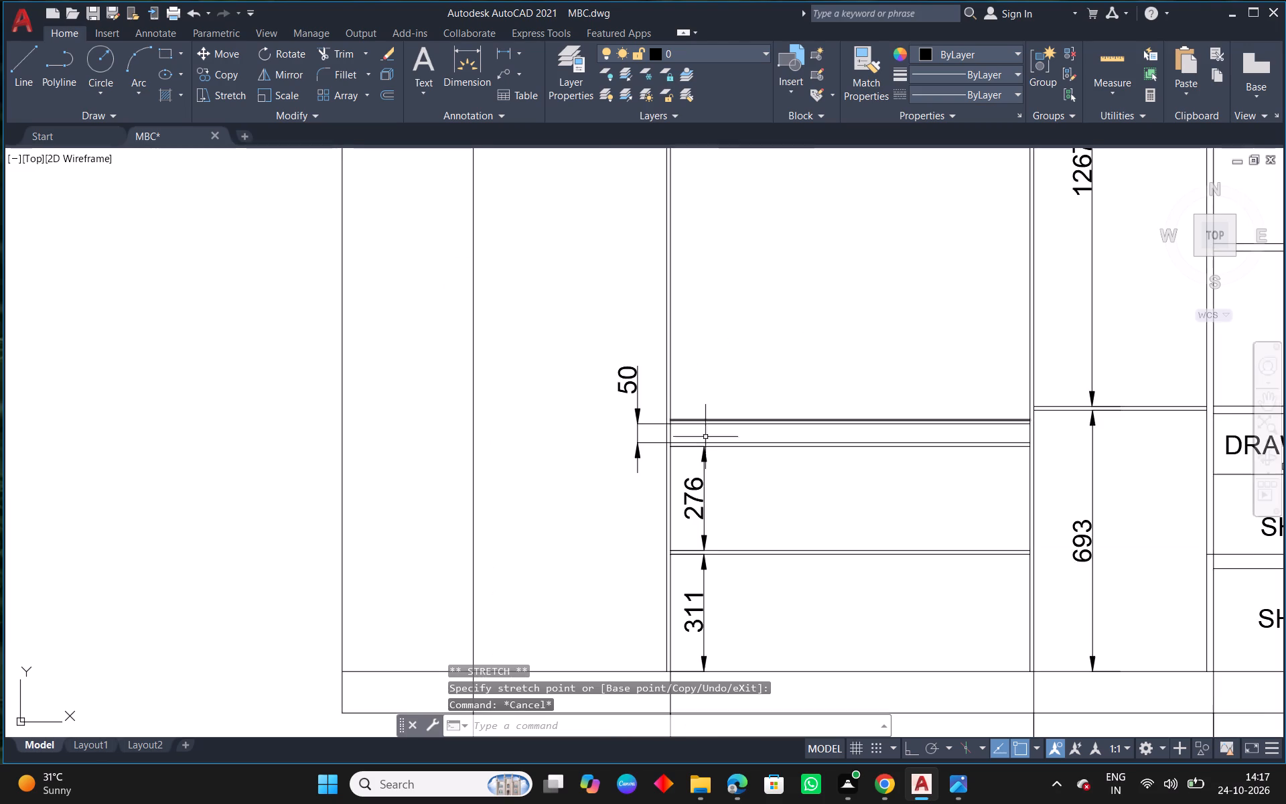
scroll(709, 465, "down", 2)
middle_click_drag(565, 458, 764, 450)
scroll(764, 450, "down", 2)
middle_click_drag(668, 462, 967, 397)
scroll(977, 394, "down", 2)
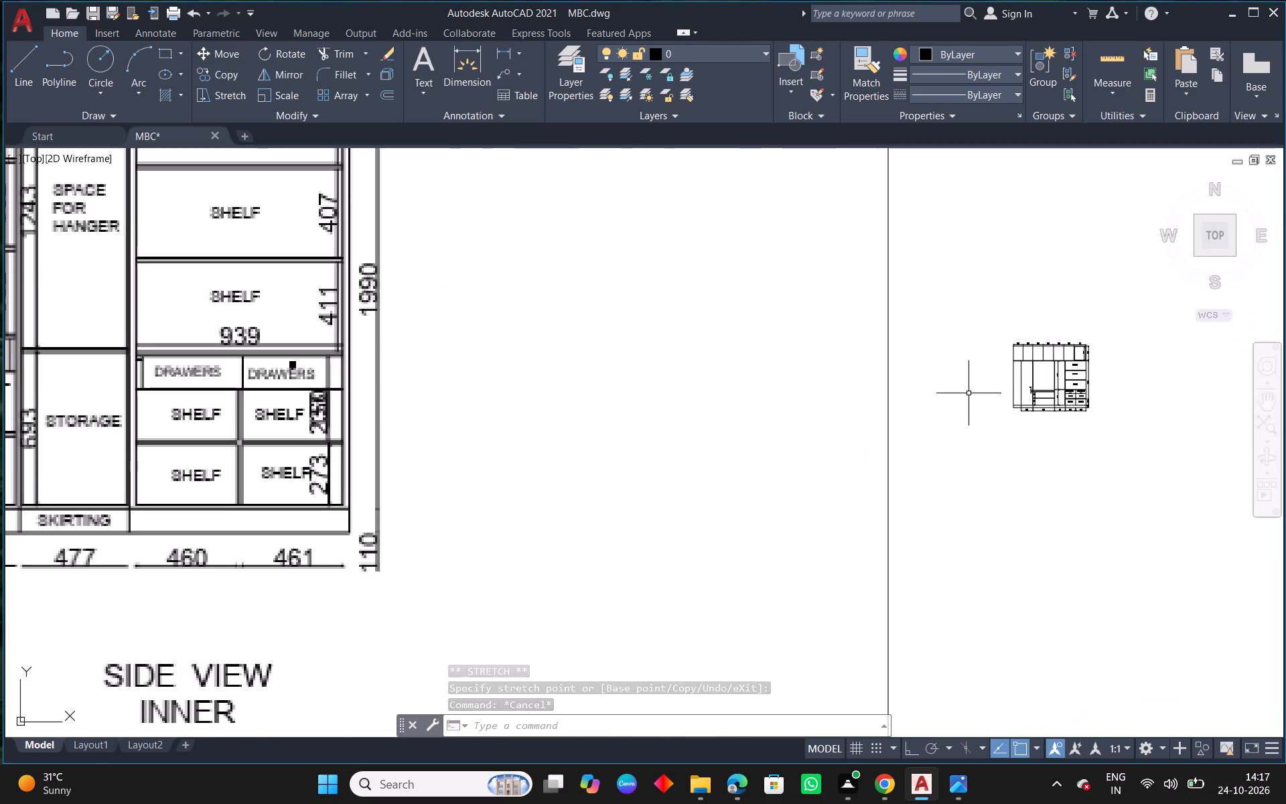
middle_click_drag(341, 431, 735, 468)
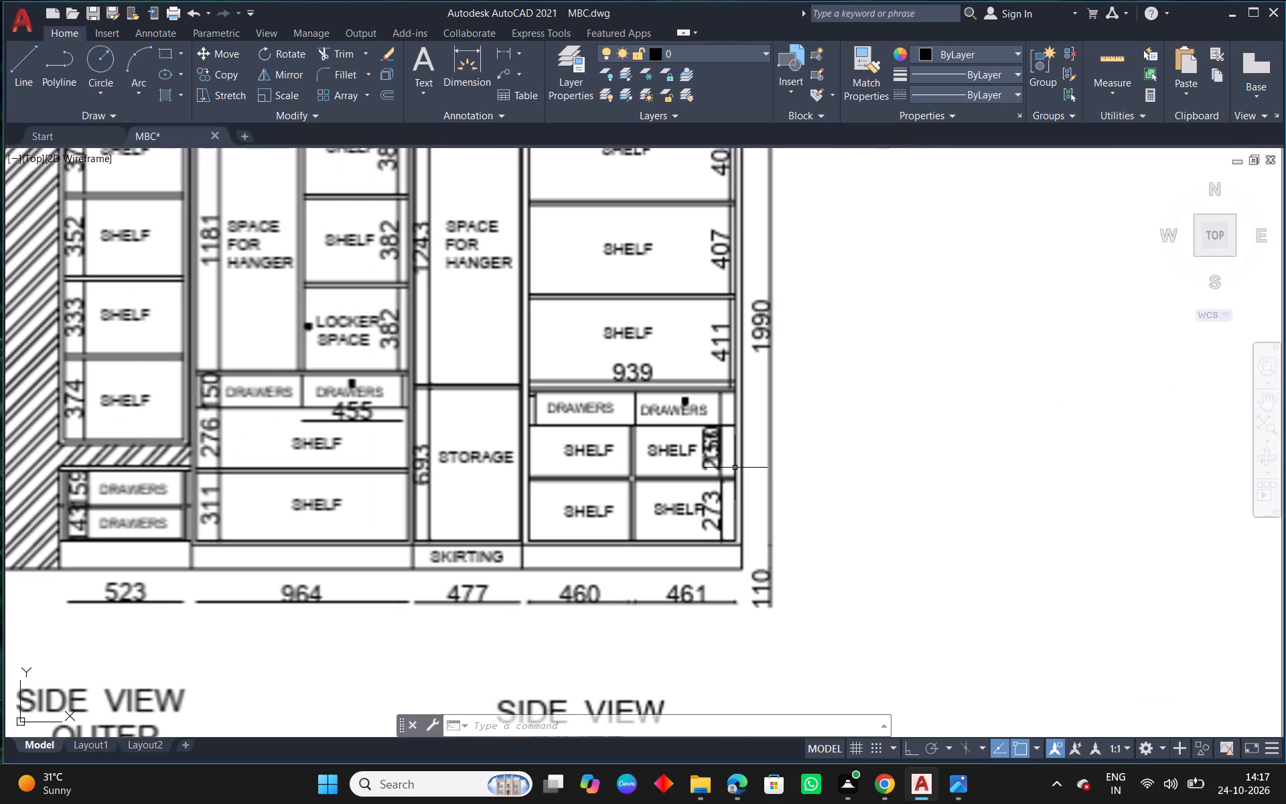
scroll(744, 481, "down", 1)
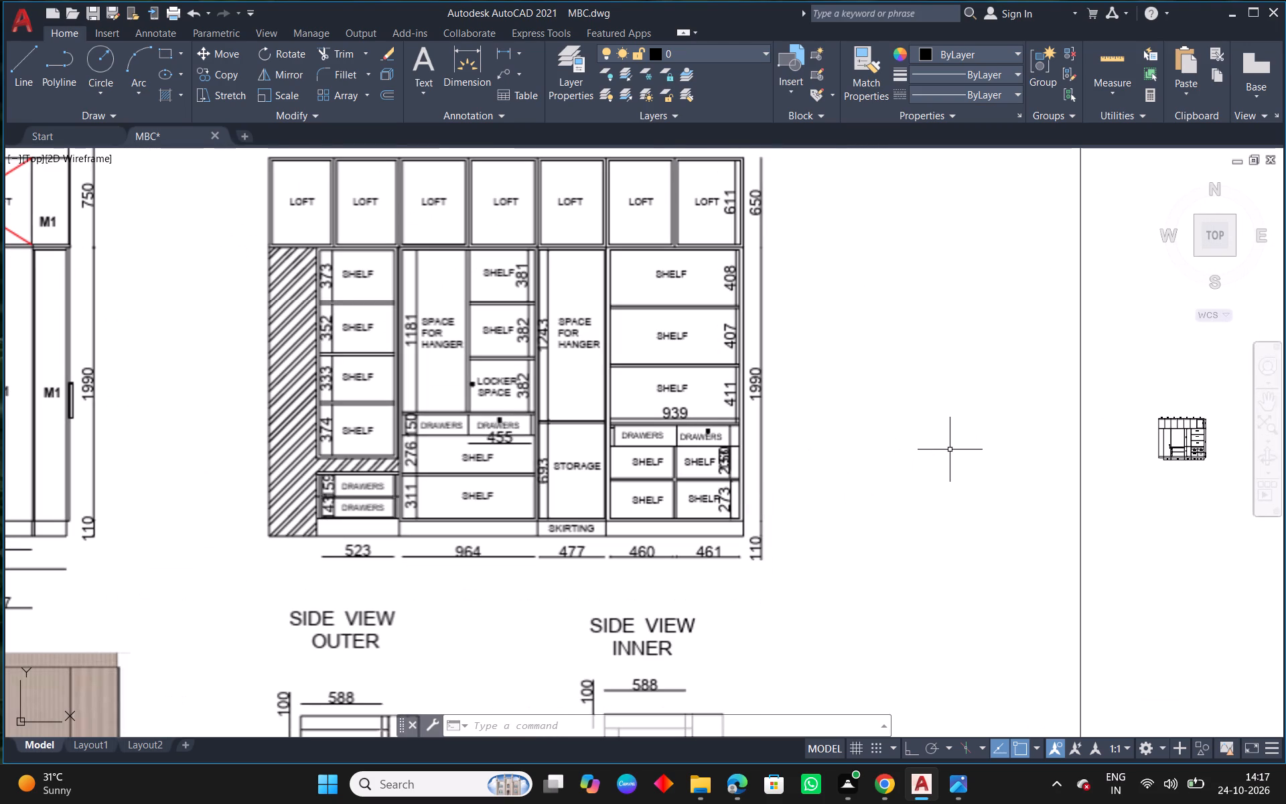
middle_click_drag(772, 447, 402, 416)
scroll(758, 406, "up", 4)
middle_click_drag(1060, 490, 703, 446)
scroll(716, 397, "up", 2)
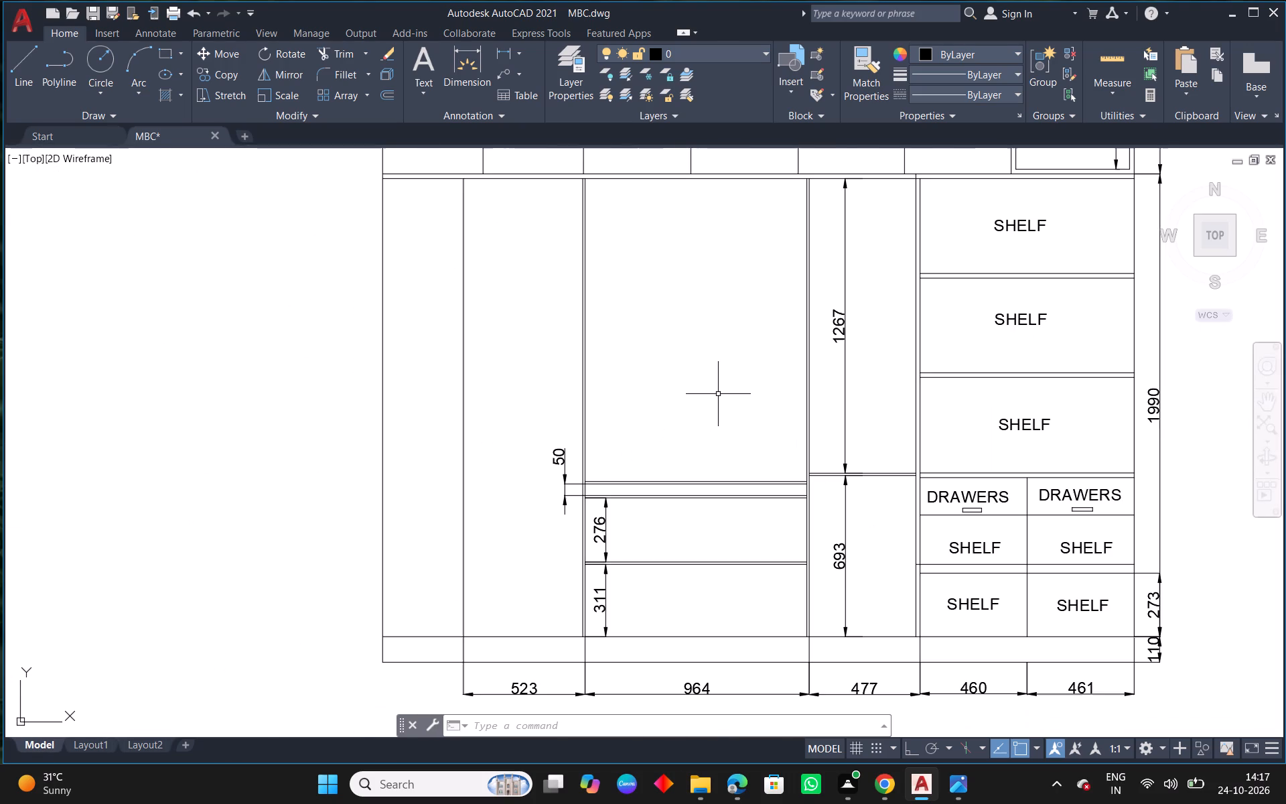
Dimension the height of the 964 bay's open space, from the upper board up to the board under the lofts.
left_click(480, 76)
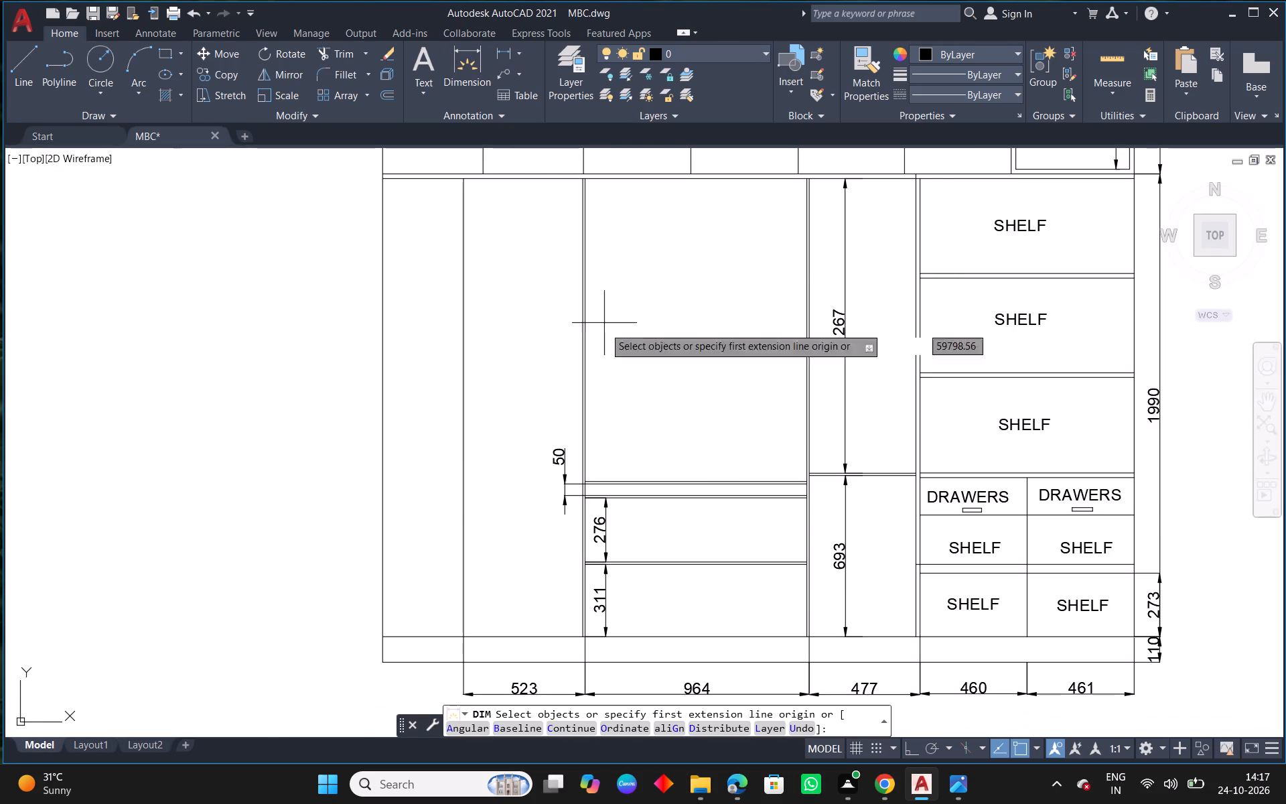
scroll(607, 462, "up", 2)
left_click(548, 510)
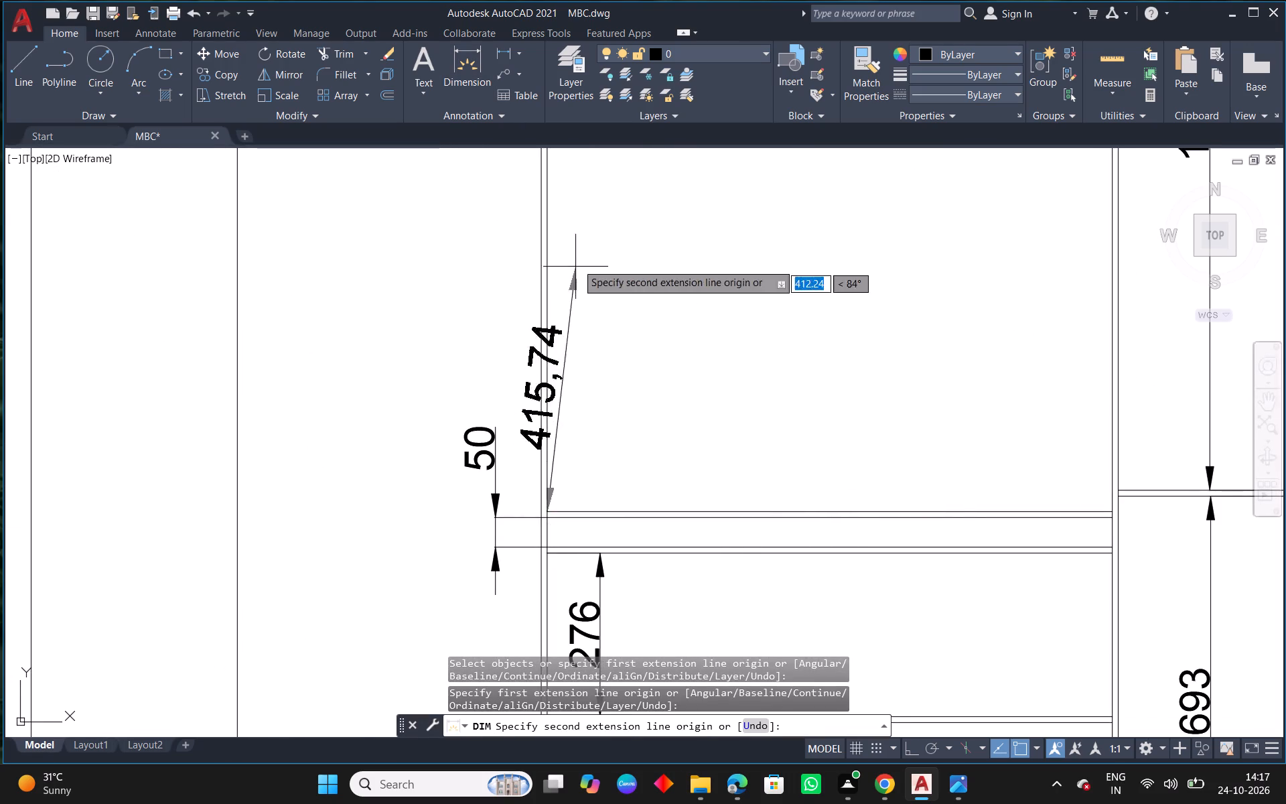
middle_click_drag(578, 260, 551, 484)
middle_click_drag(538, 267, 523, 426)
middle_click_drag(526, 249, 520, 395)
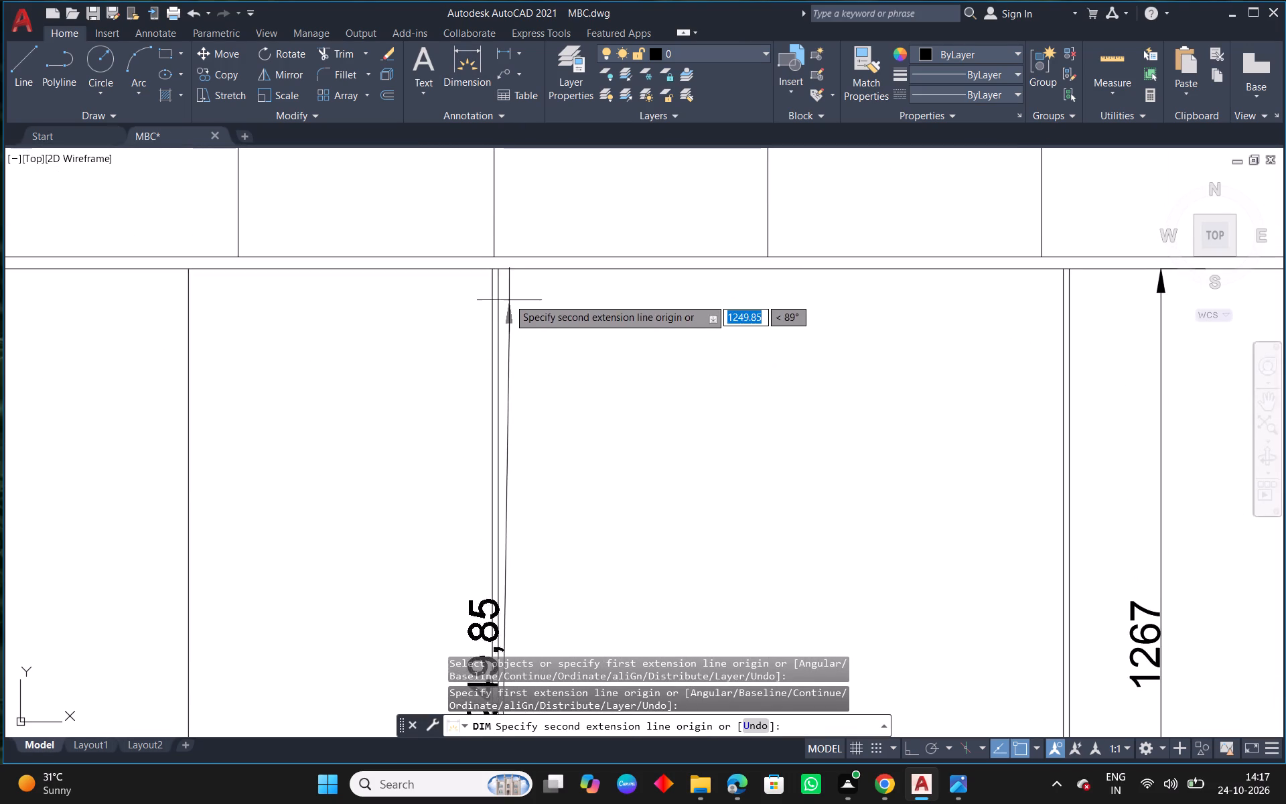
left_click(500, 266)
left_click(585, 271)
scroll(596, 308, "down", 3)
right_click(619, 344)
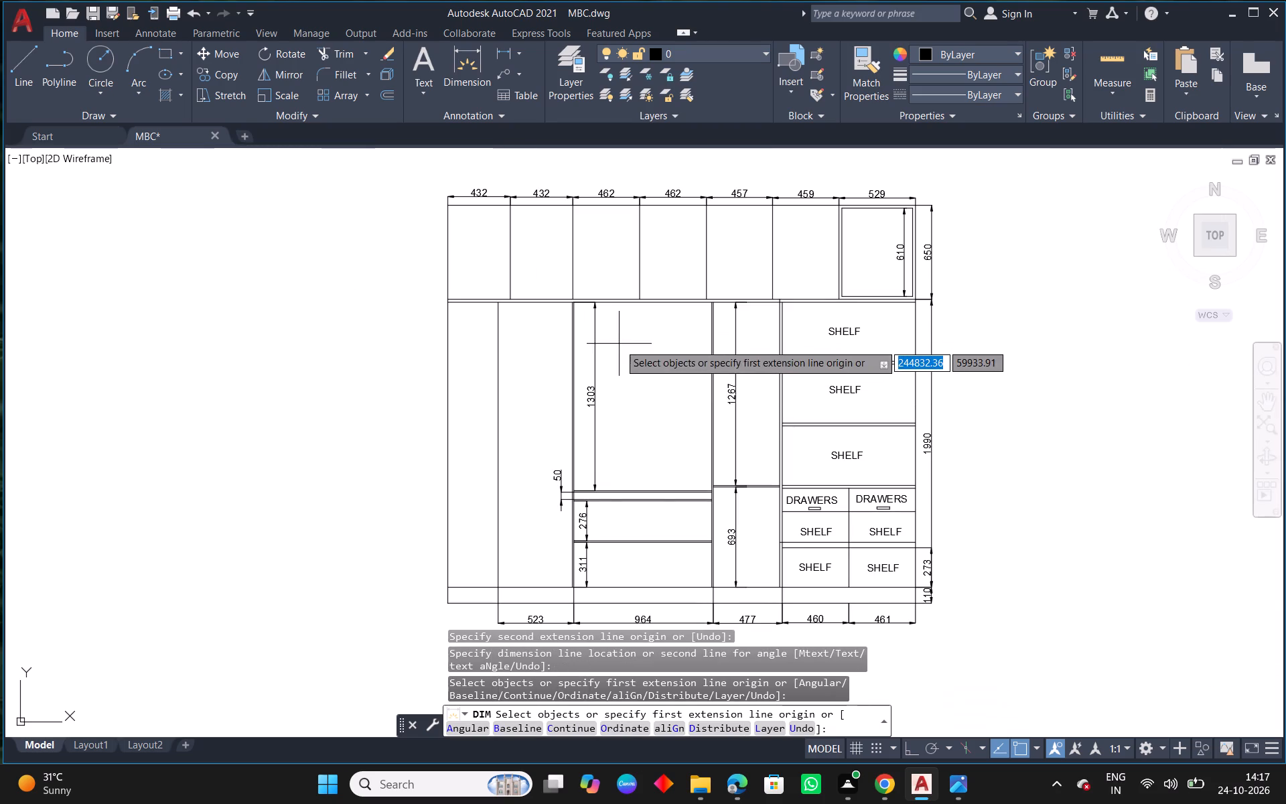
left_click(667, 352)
Examine the reference inner view again for the compartment heights in the 964 bay.
scroll(612, 372, "down", 3)
scroll(503, 426, "down", 3)
middle_click_drag(419, 432, 728, 458)
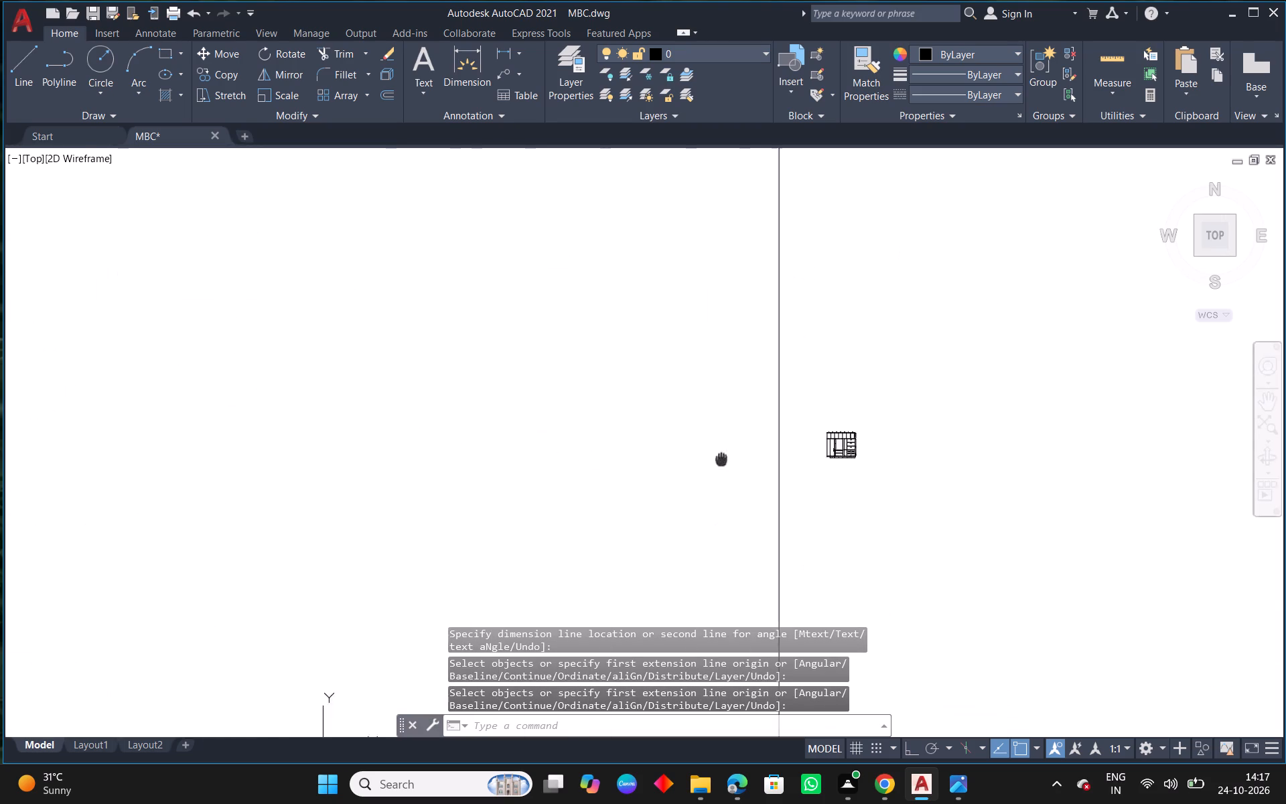
middle_click_drag(728, 458, 754, 460)
scroll(404, 354, "up", 2)
middle_click_drag(857, 434, 339, 366)
scroll(339, 366, "down", 1)
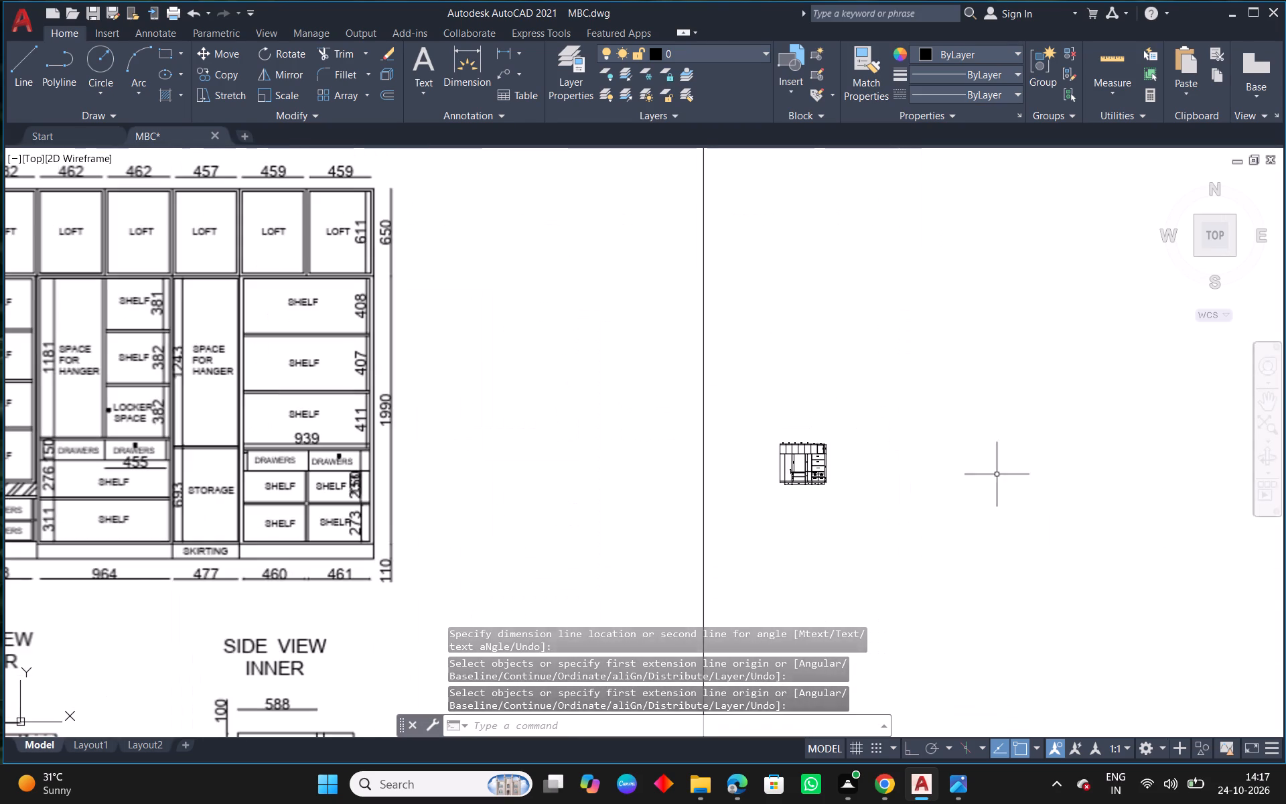
scroll(704, 403, "up", 3)
middle_click_drag(1031, 541, 748, 314)
scroll(804, 451, "up", 2)
scroll(768, 443, "down", 4)
middle_click_drag(435, 440, 1039, 442)
middle_click_drag(1010, 500, 1123, 738)
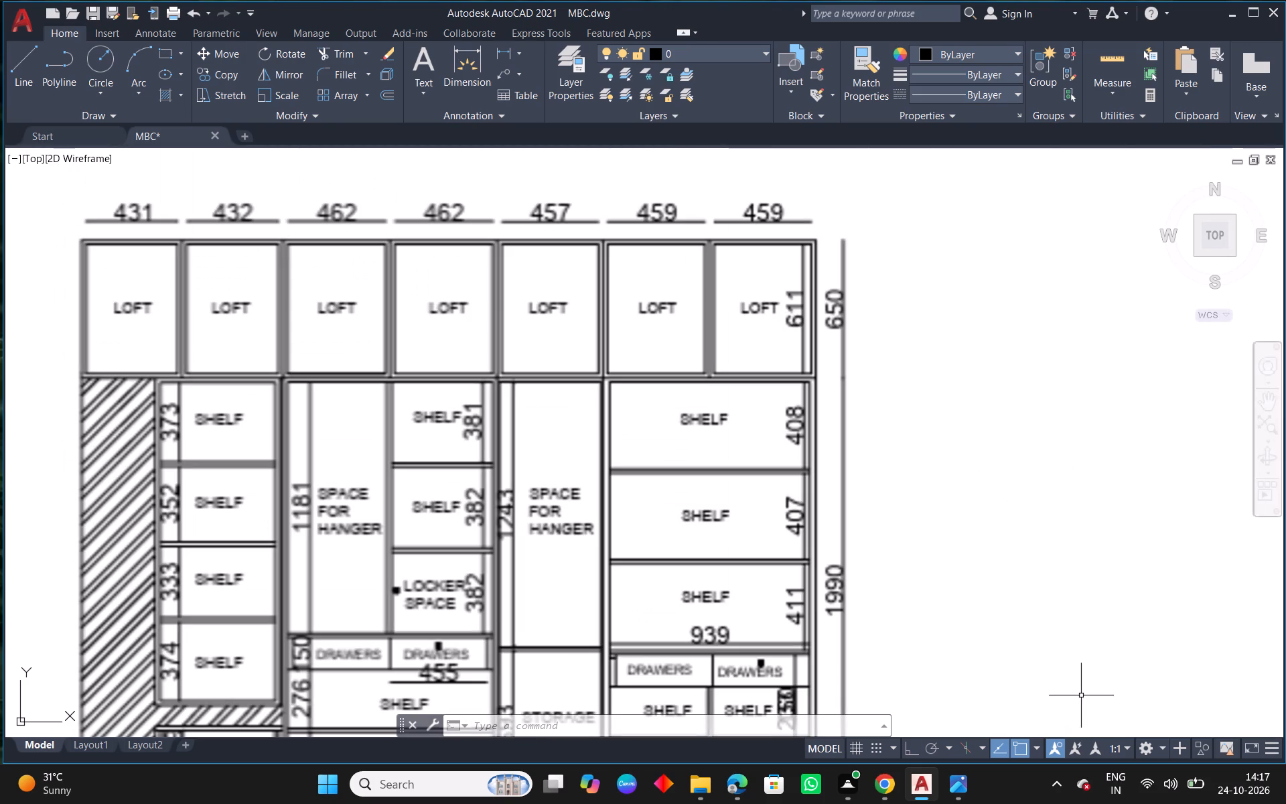
scroll(699, 332, "down", 2)
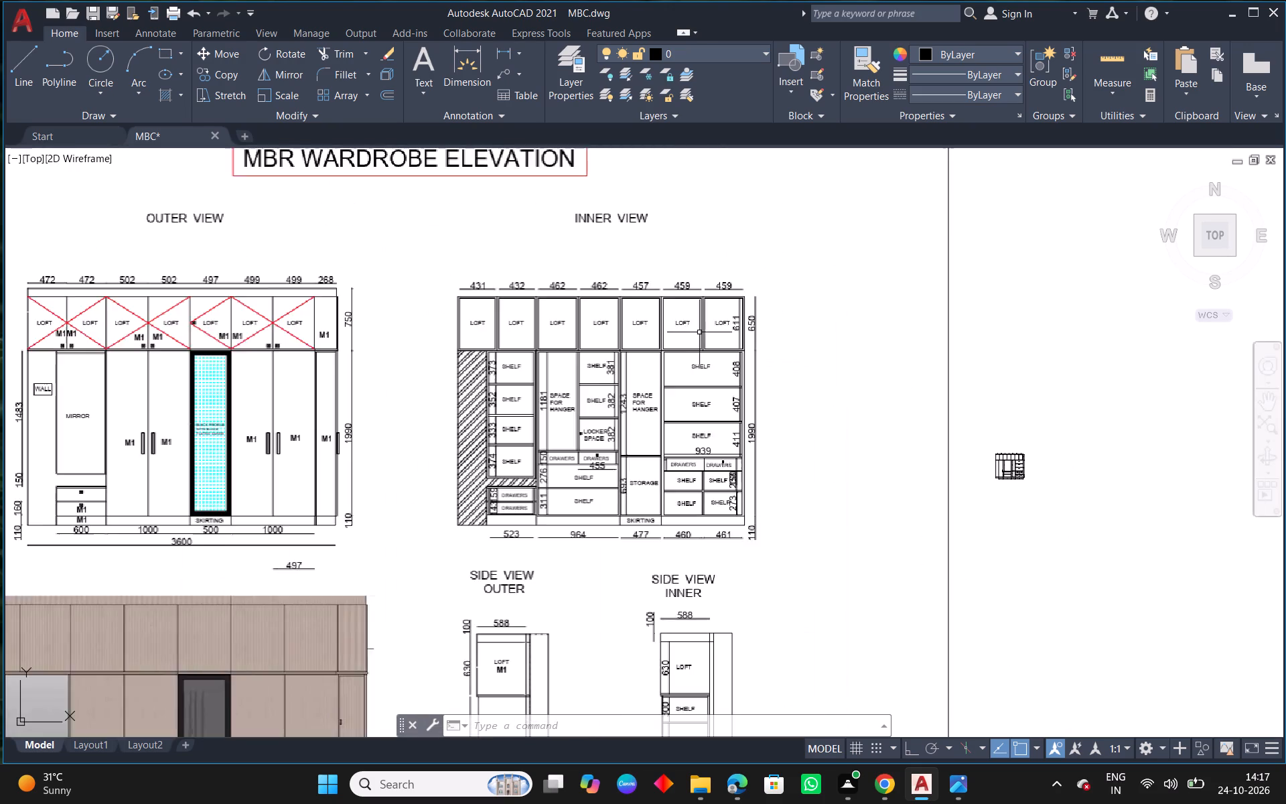
middle_click_drag(1218, 514, 919, 395)
scroll(714, 344, "up", 6)
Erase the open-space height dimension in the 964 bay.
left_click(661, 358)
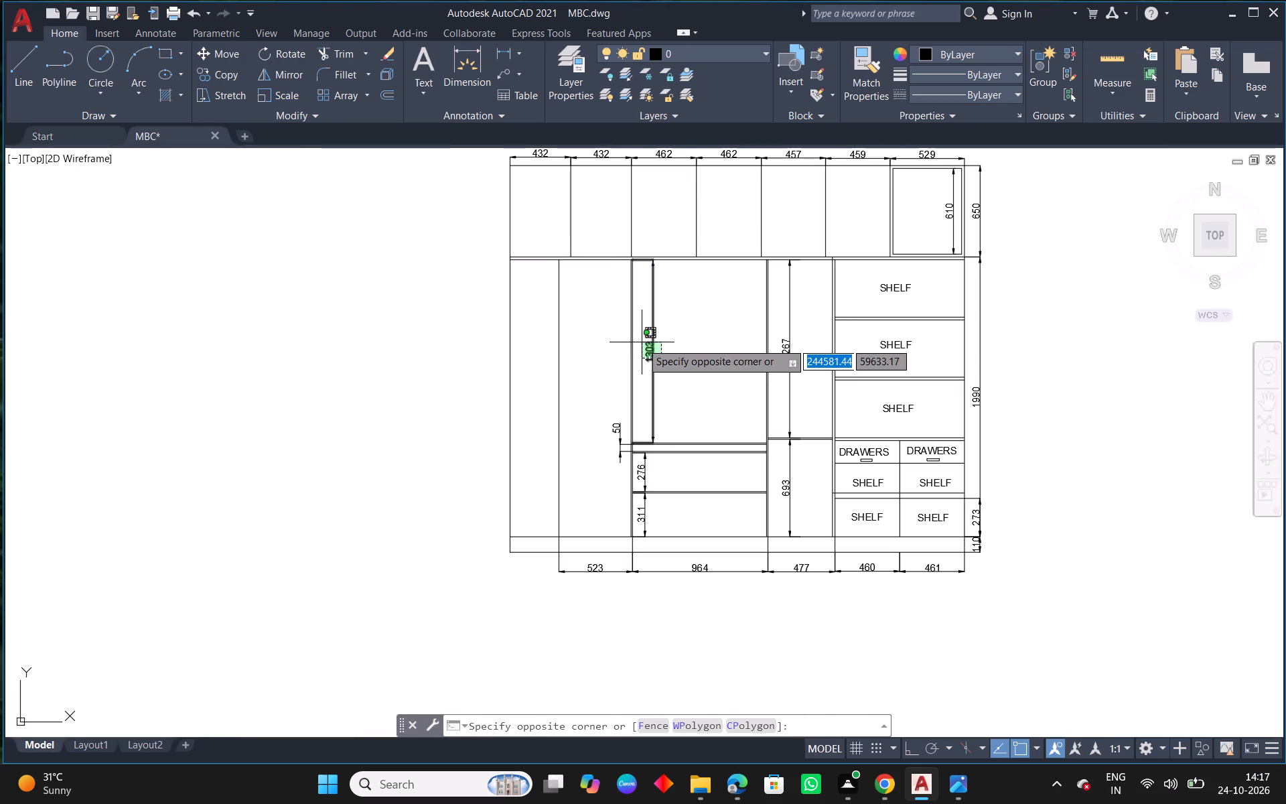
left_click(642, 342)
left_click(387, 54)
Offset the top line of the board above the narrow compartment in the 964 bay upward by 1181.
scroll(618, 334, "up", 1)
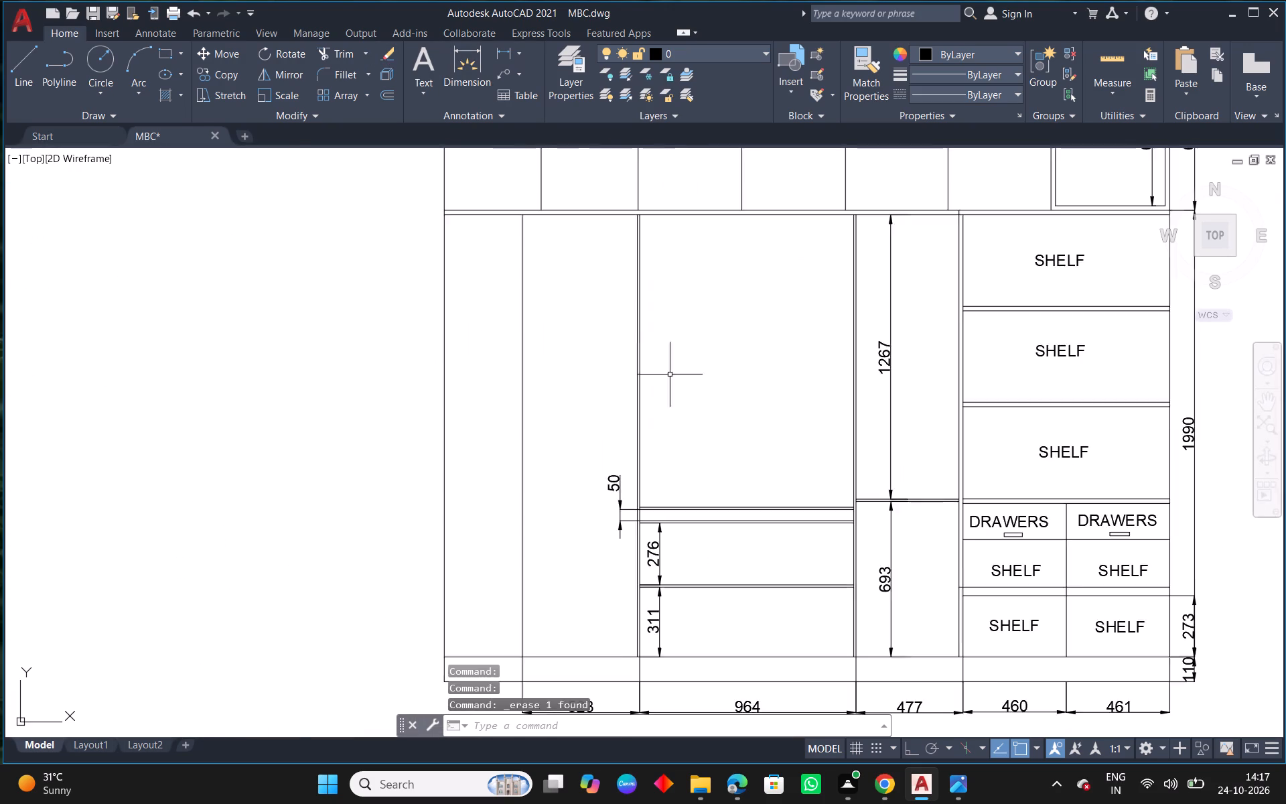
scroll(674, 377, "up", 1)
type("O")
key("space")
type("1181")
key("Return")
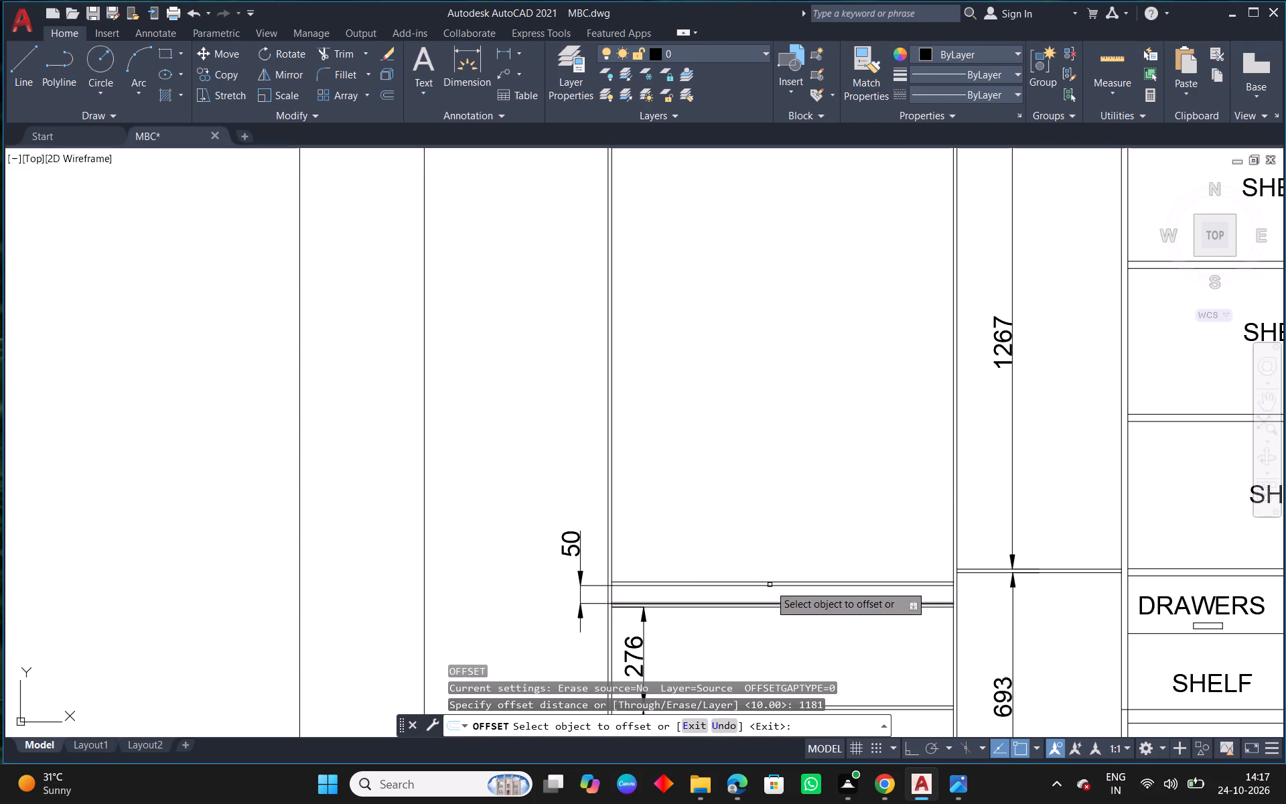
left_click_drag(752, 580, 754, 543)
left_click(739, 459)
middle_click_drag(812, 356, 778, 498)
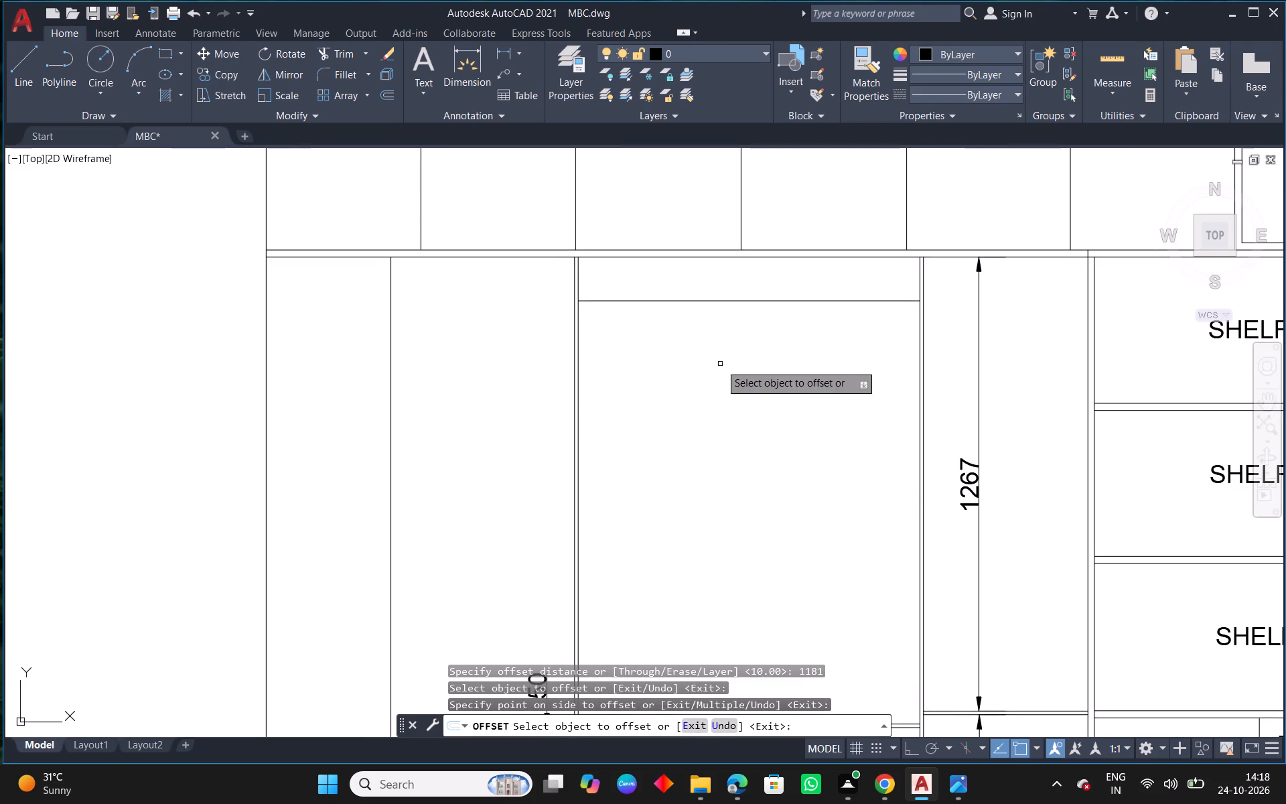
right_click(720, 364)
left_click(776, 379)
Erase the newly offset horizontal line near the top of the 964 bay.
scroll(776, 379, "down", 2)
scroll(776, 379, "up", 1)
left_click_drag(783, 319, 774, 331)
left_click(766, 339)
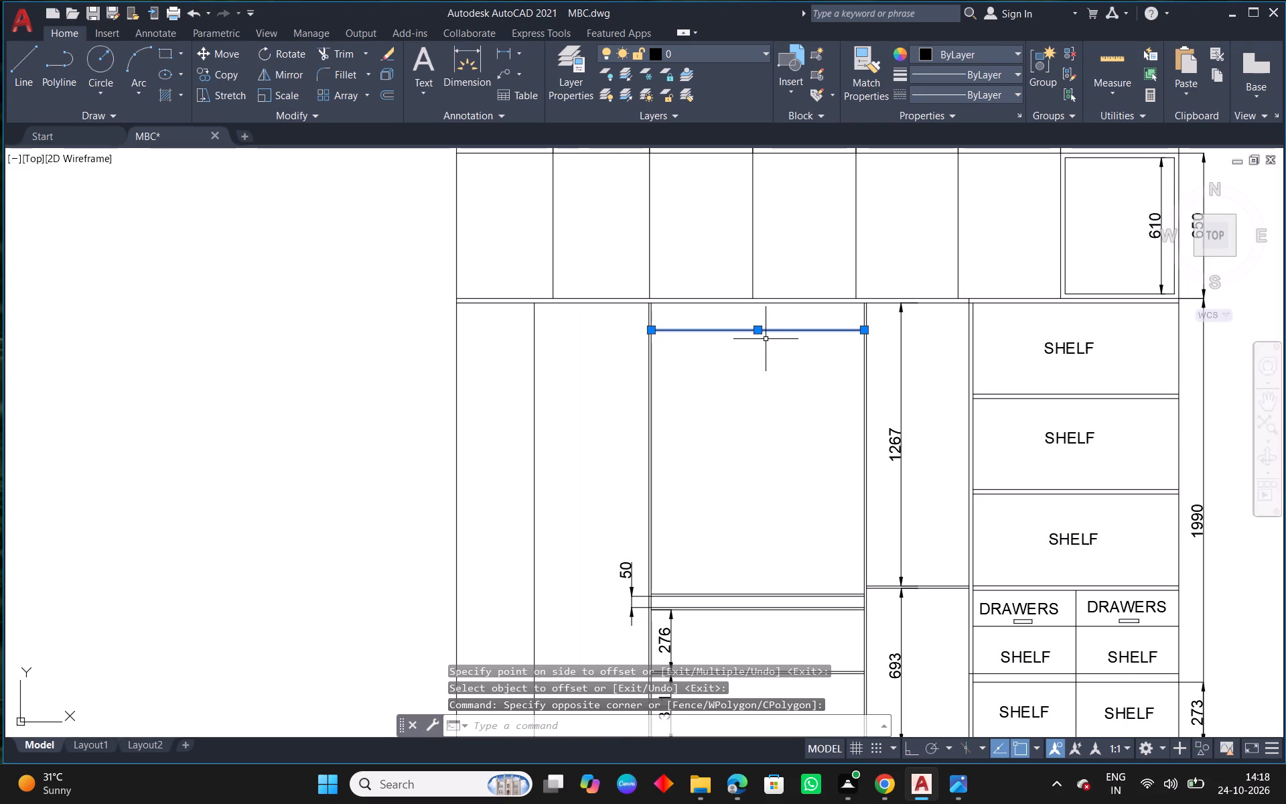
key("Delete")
Offset the bottom line of the board under the lofts downward by 1181.
type("O")
key("space")
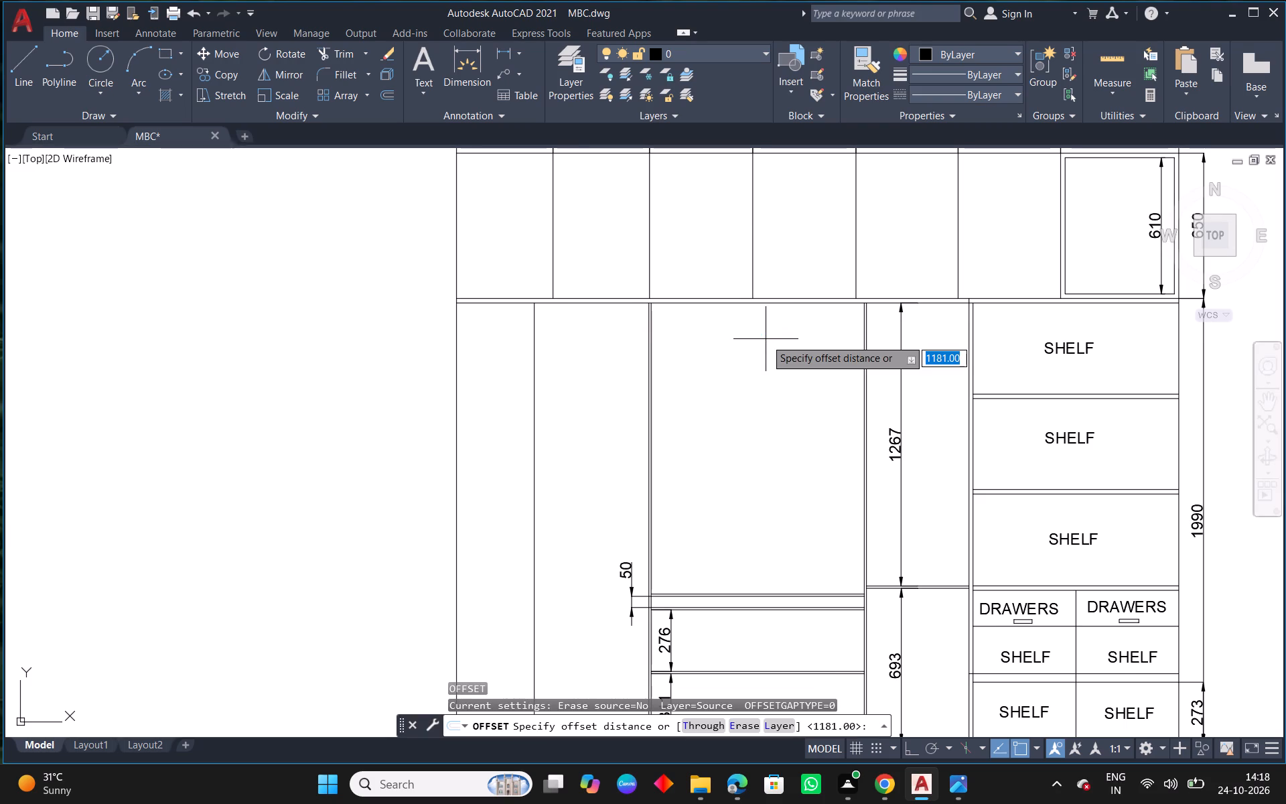
right_click(766, 339)
left_click(817, 343)
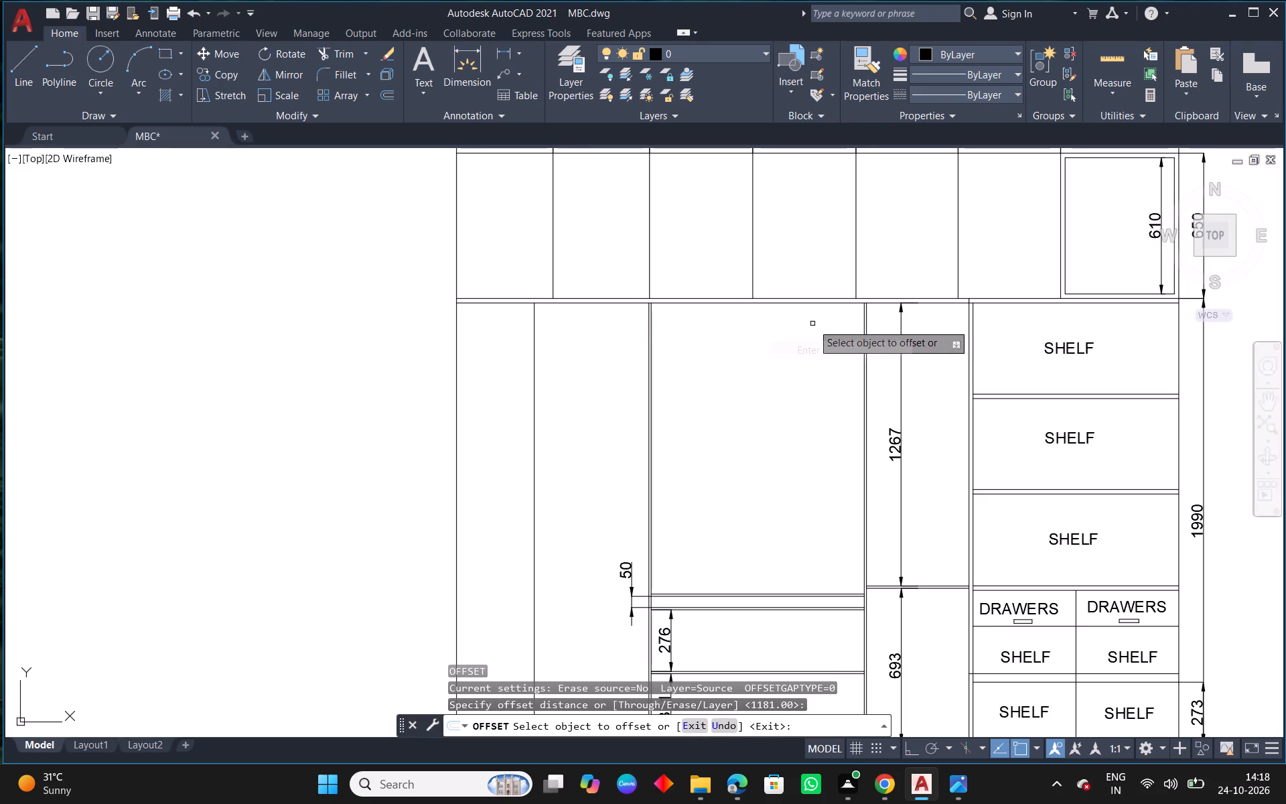
left_click(812, 303)
left_click(782, 381)
right_click(737, 401)
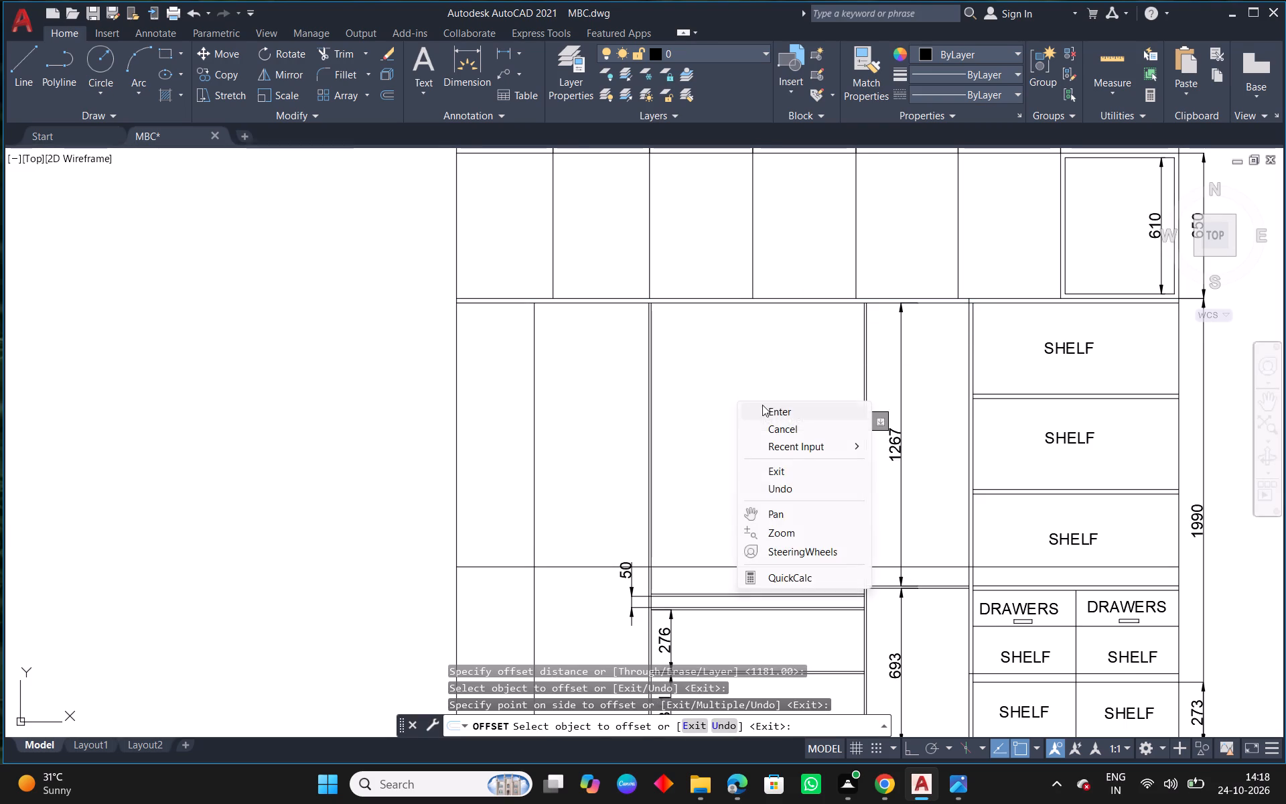
left_click(769, 407)
Erase the 50 dimension beside the 964 bay's partition.
middle_click_drag(692, 546, 721, 366)
scroll(635, 414, "up", 2)
left_click(699, 401)
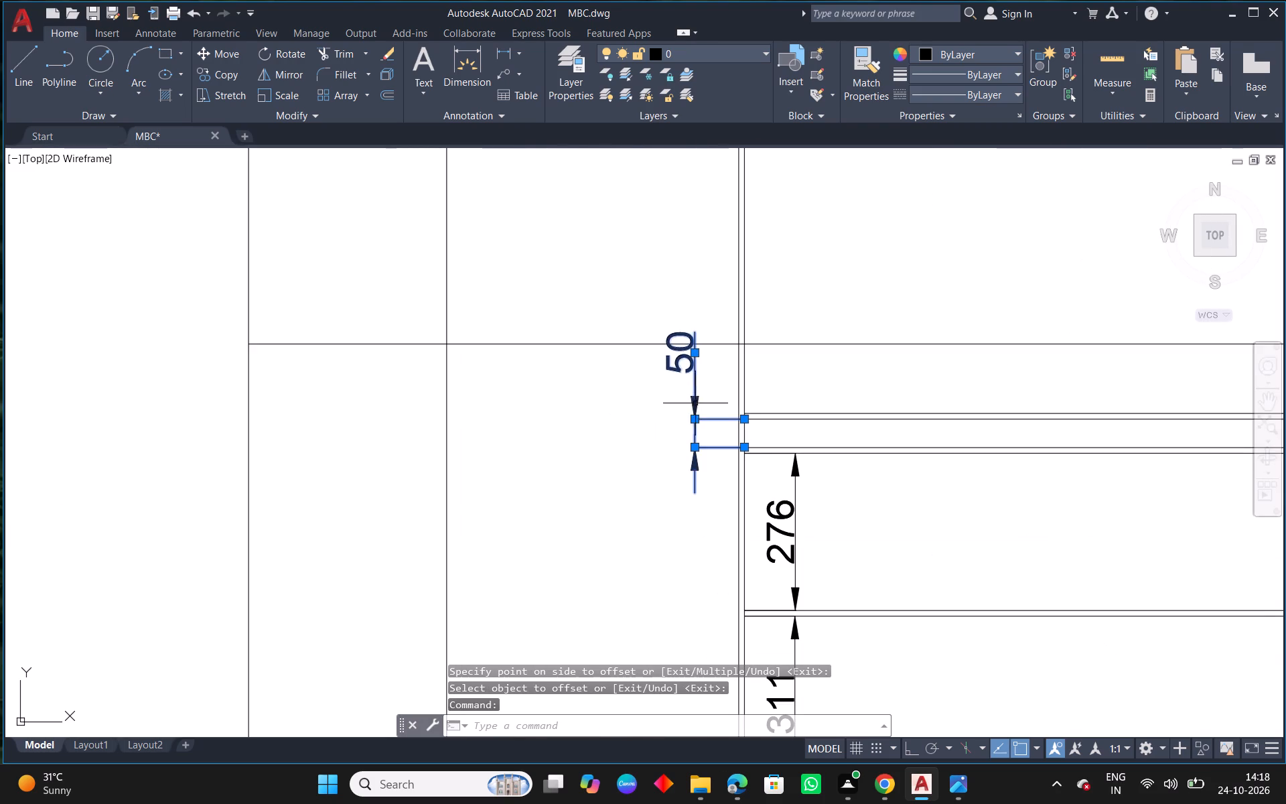
left_click(382, 52)
Erase the two lines of the board above the narrow compartment in the 964 bay.
scroll(833, 332, "down", 2)
middle_click_drag(995, 358, 806, 391)
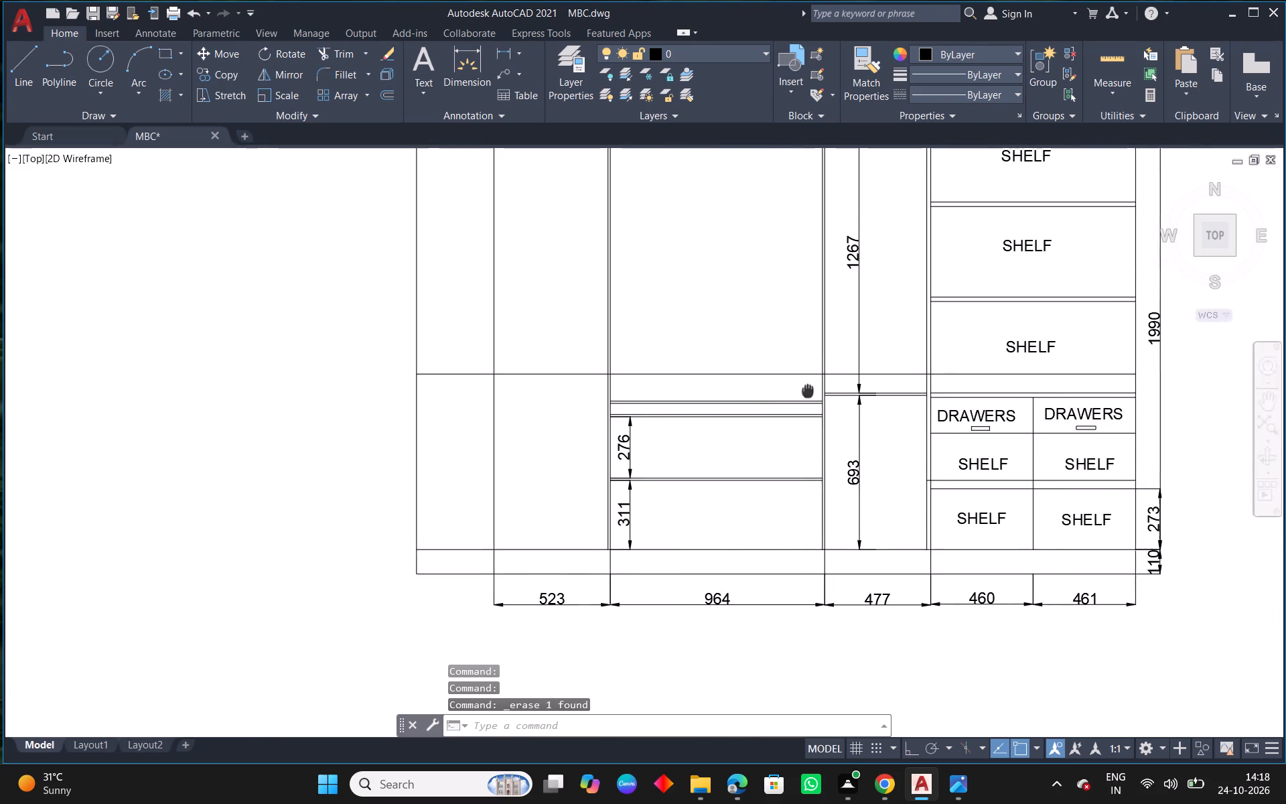
scroll(632, 418, "up", 2)
left_click_drag(679, 357, 677, 365)
left_click(652, 408)
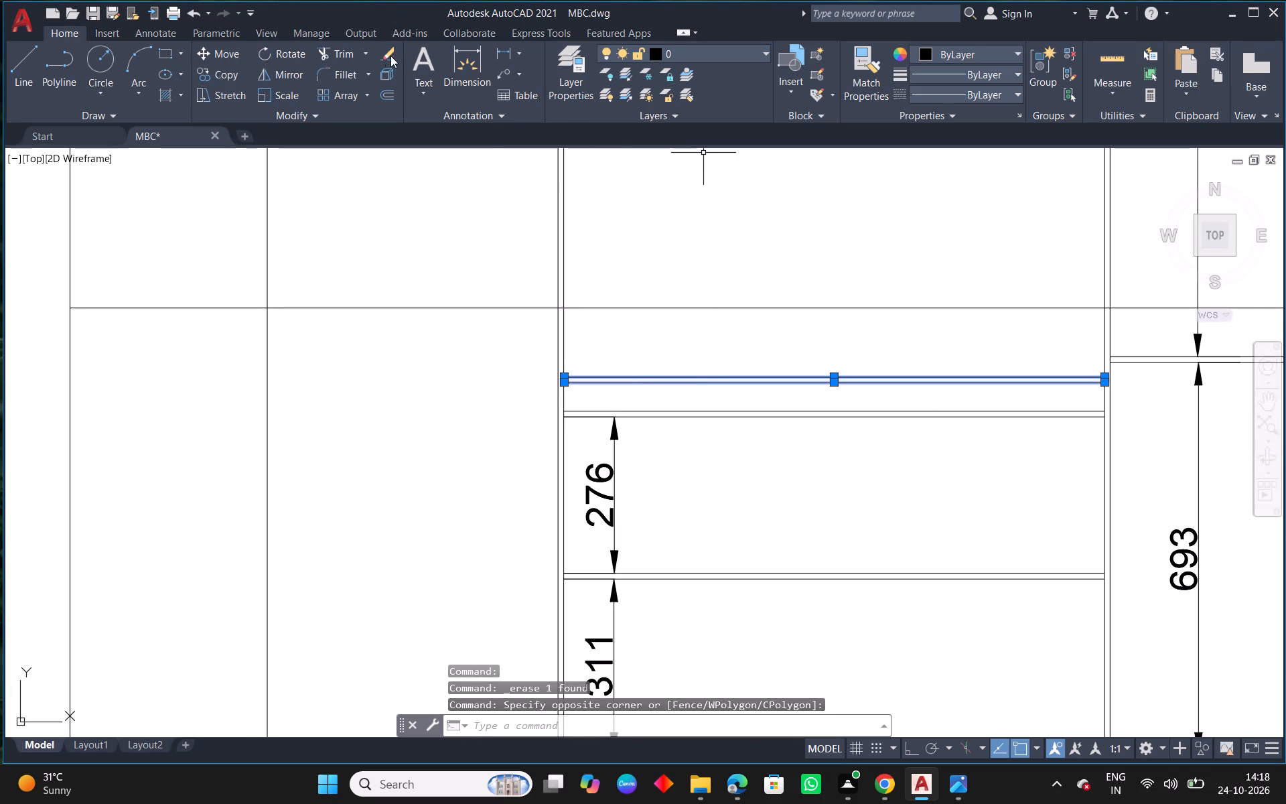
left_click(393, 58)
Offset the full-width line below the hanger space downward by 10 for the board thickness.
middle_click_drag(735, 346, 662, 390)
scroll(662, 393, "down", 3)
scroll(658, 391, "up", 1)
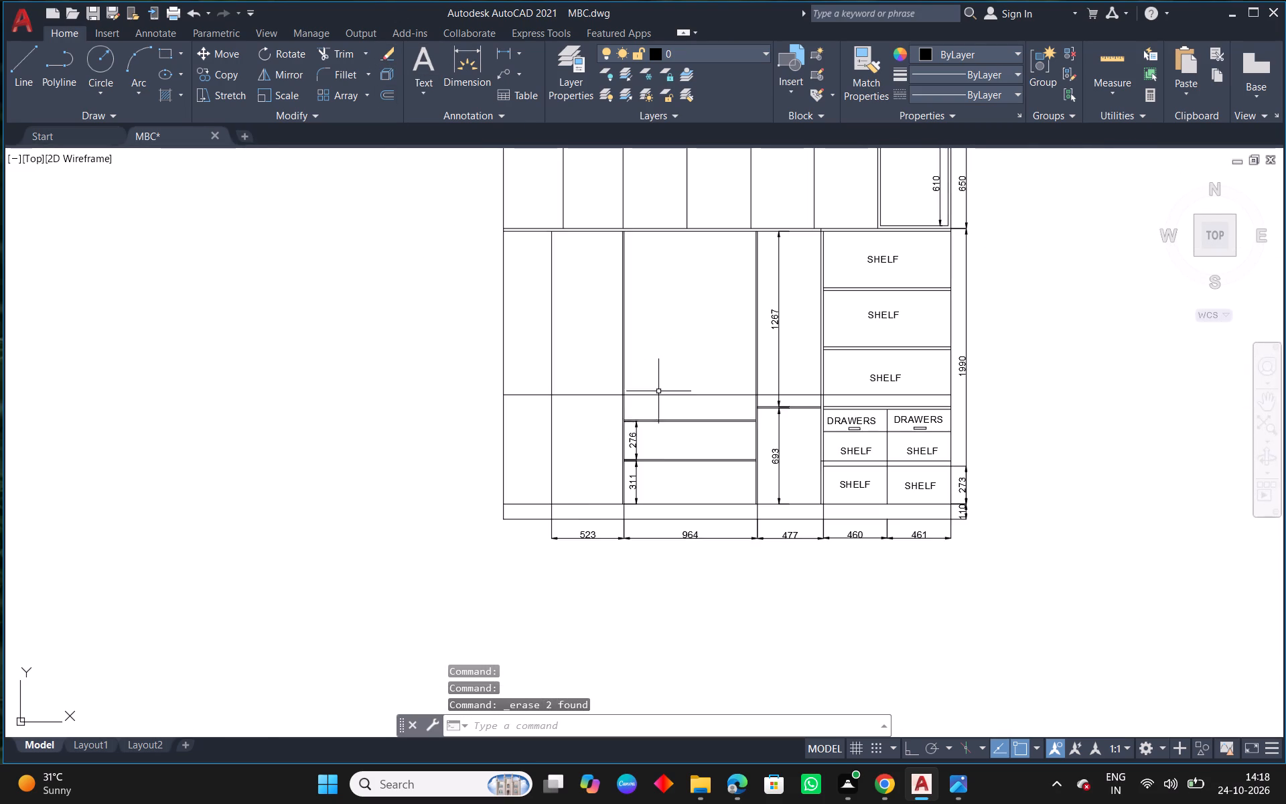
scroll(658, 391, "up", 1)
type("O")
key("space")
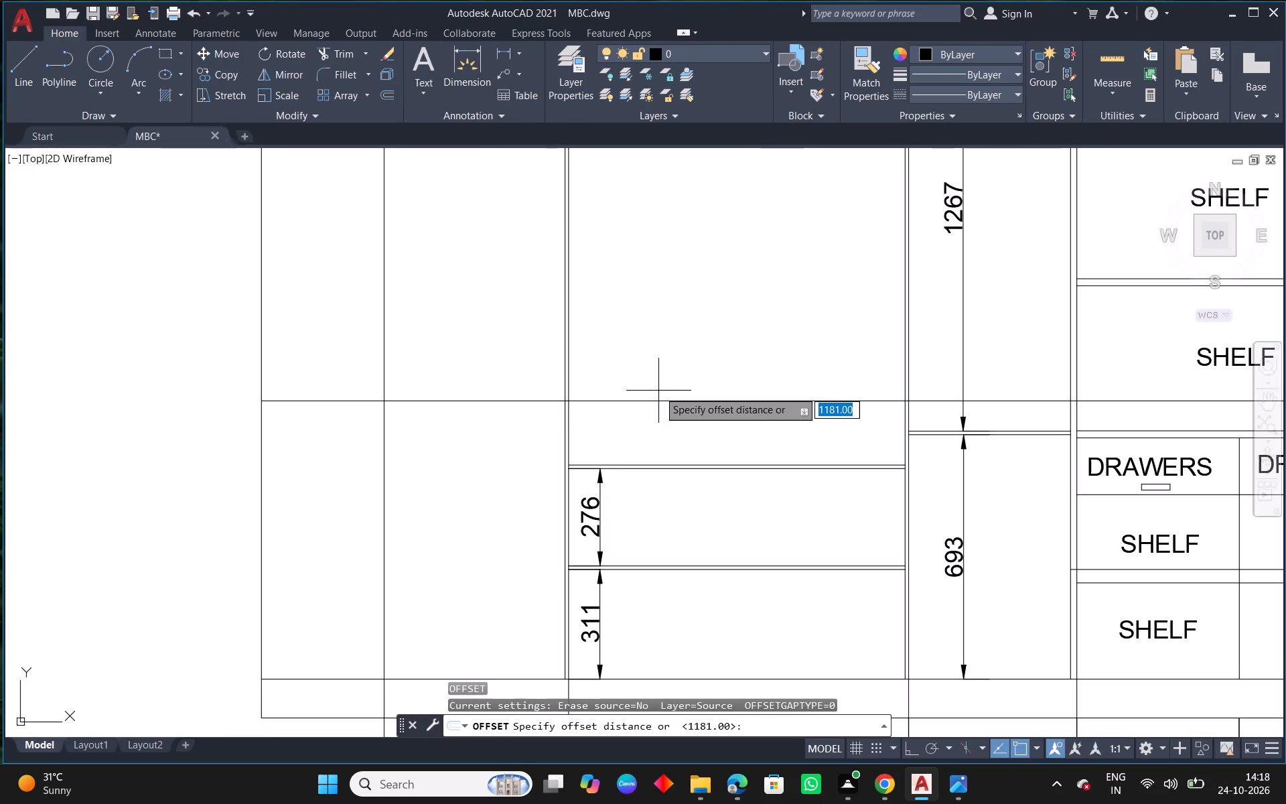
type("10")
key("Return")
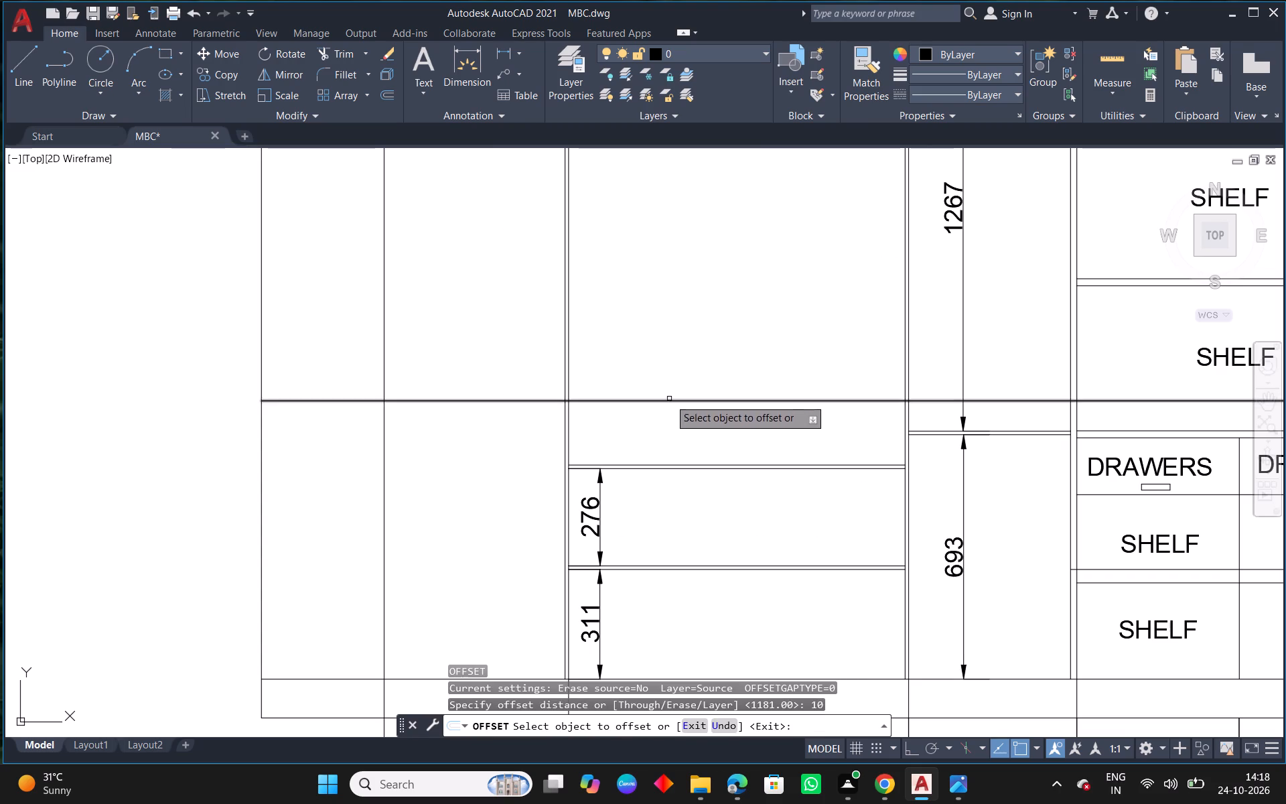
left_click(669, 399)
left_click(650, 439)
key("Escape")
Trim the new board's two lines in the bays before the 964 bay and across the 477 bay.
key("t")
key("r")
key("space")
left_click_drag(520, 360, 520, 370)
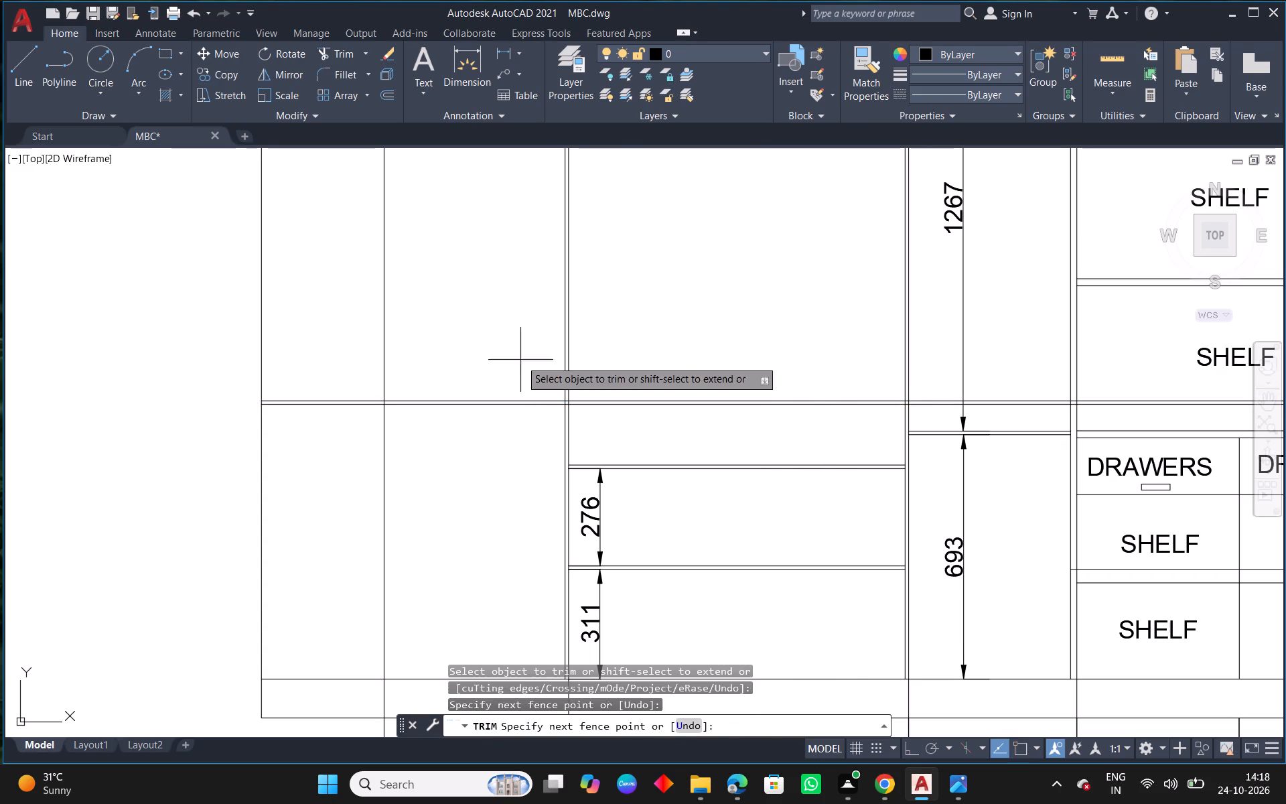
left_click_drag(520, 370, 512, 439)
left_click_drag(331, 364, 321, 437)
middle_click_drag(794, 413, 482, 389)
scroll(580, 385, "up", 2)
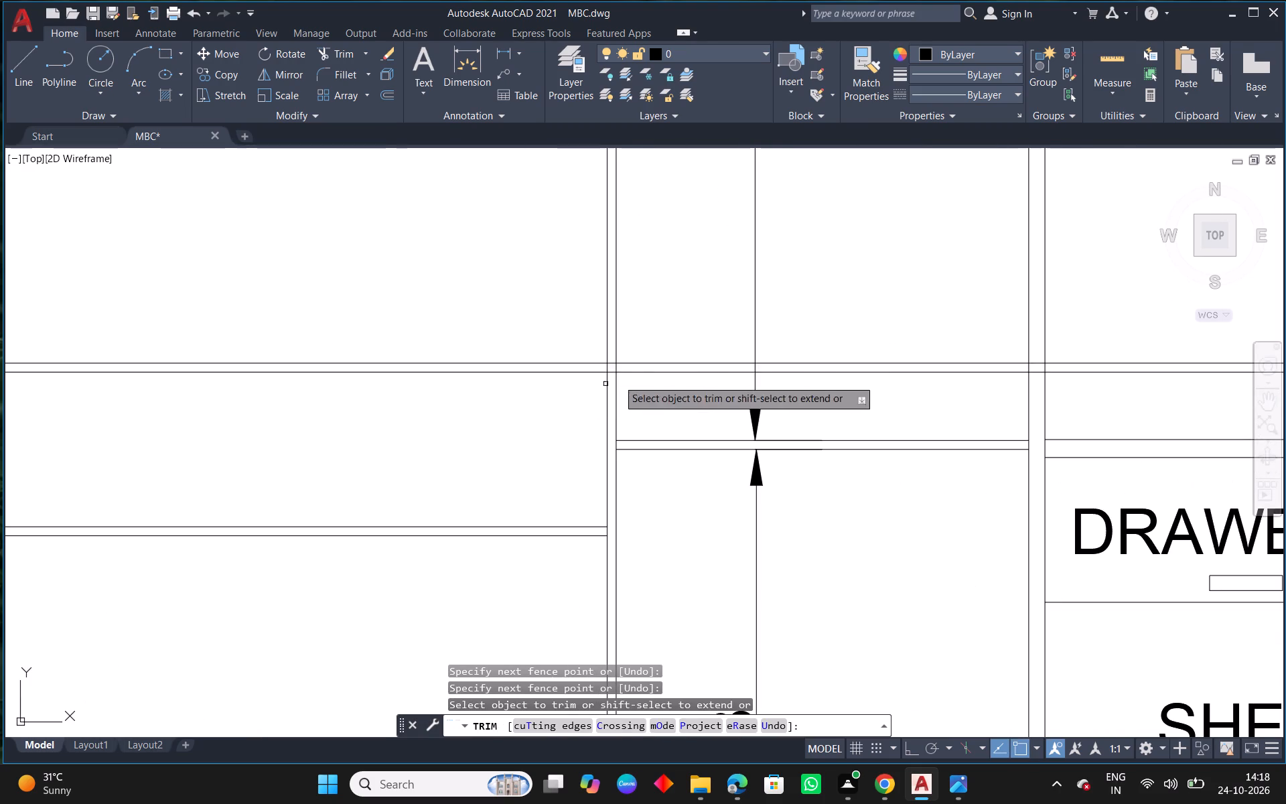
left_click_drag(672, 320, 649, 412)
middle_click_drag(741, 377, 490, 345)
Delete the new board's two leftover line segments crossing the shelf bay above the drawers.
key("Escape")
left_click_drag(955, 297, 937, 328)
left_click(902, 373)
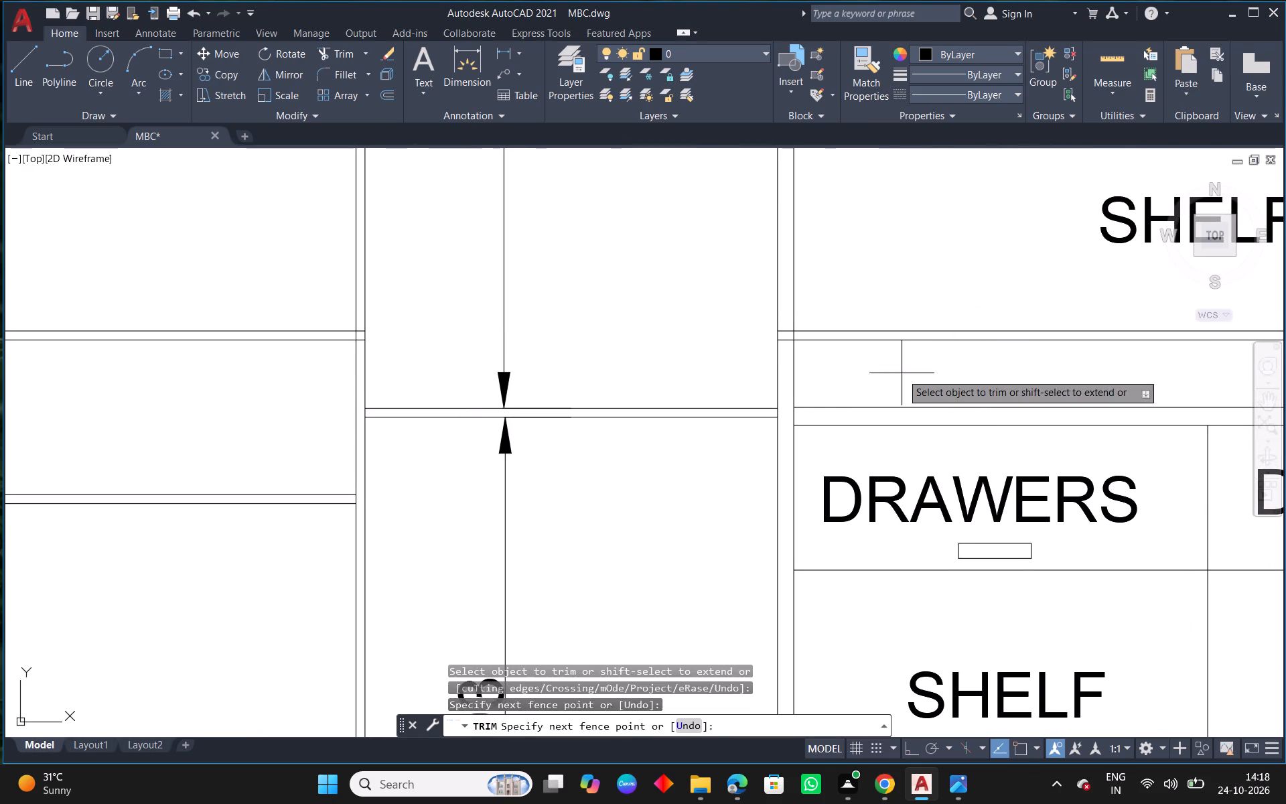
key("Escape")
left_click_drag(916, 331, 918, 306)
left_click_drag(918, 306, 913, 316)
key("Escape")
left_click_drag(912, 318, 887, 372)
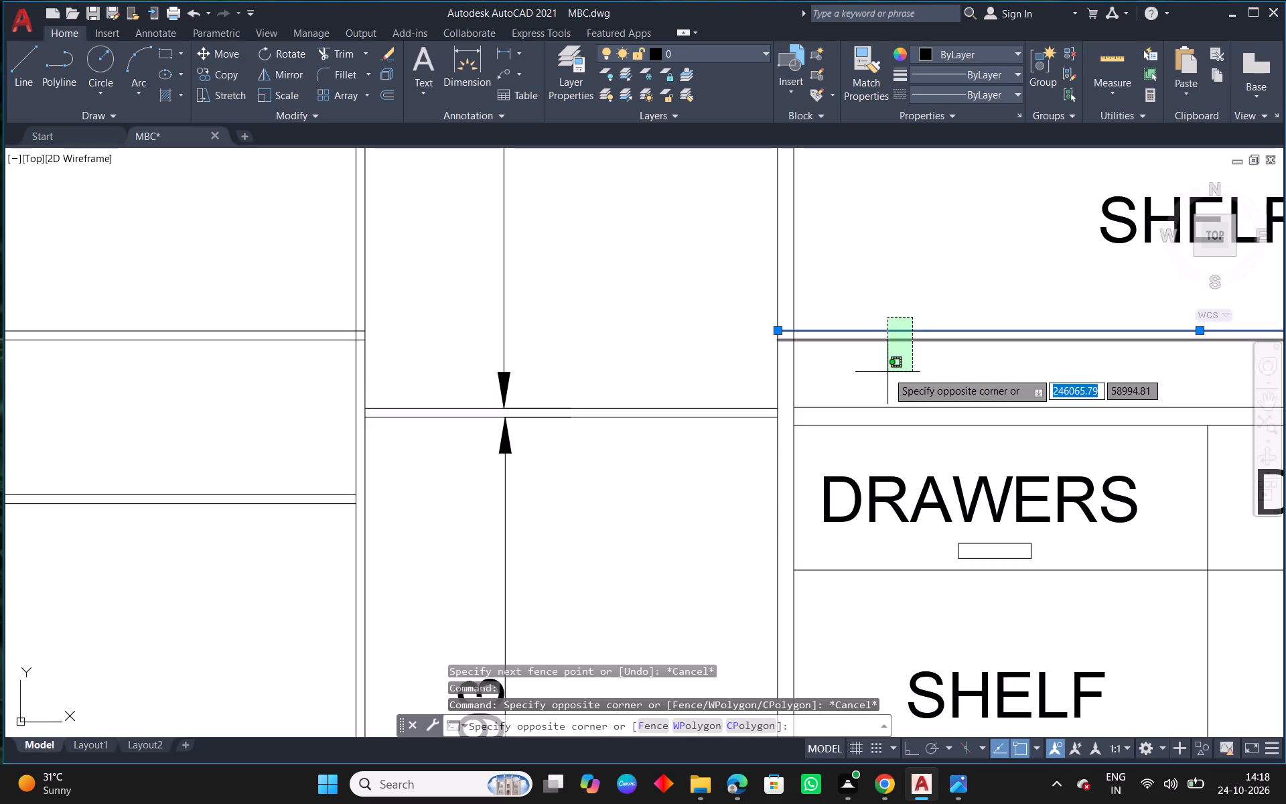
left_click(887, 372)
key("Delete")
Trim the overlapping line segments where the board below the hanger space meets the partitions at both ends of the 964 bay.
scroll(887, 372, "down", 2)
scroll(728, 378, "up", 1)
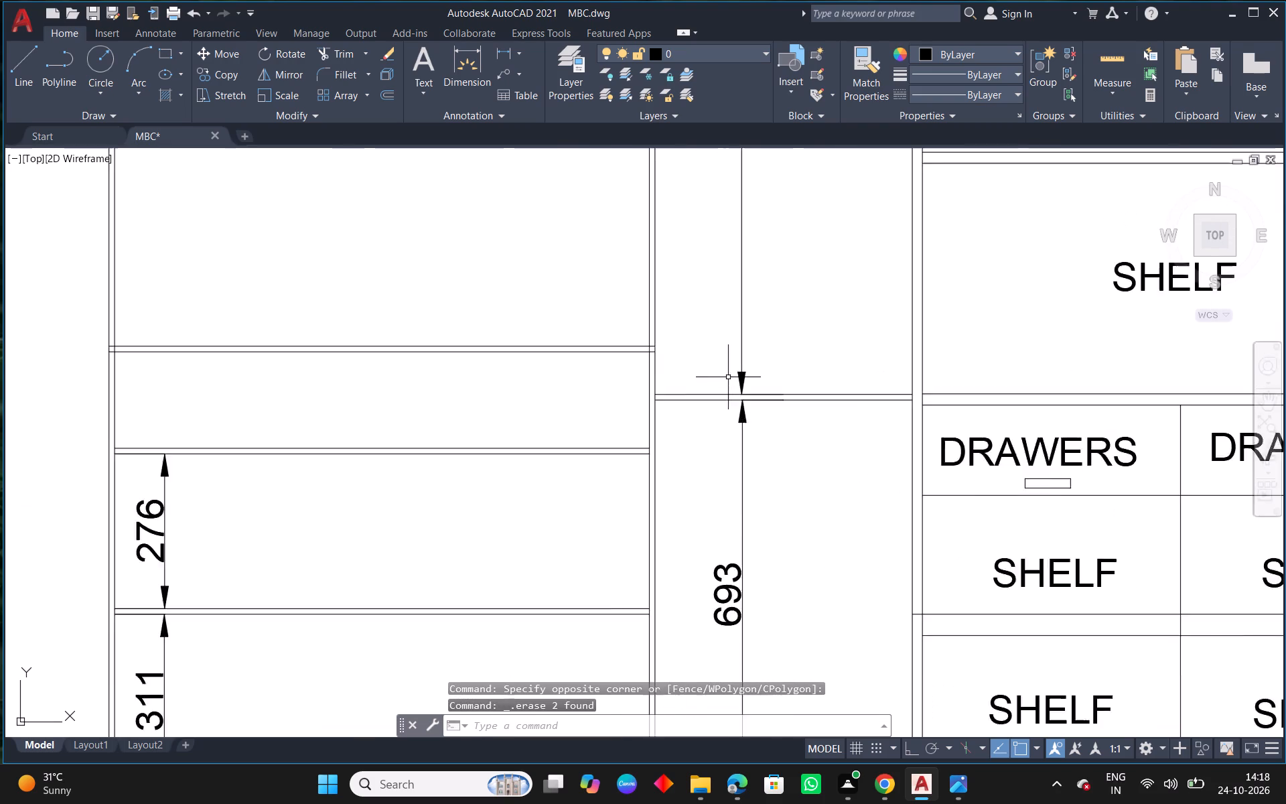
scroll(728, 377, "up", 1)
middle_click_drag(547, 346, 660, 358)
scroll(683, 345, "up", 2)
type("TR")
key("space")
key("space")
scroll(747, 336, "up", 2)
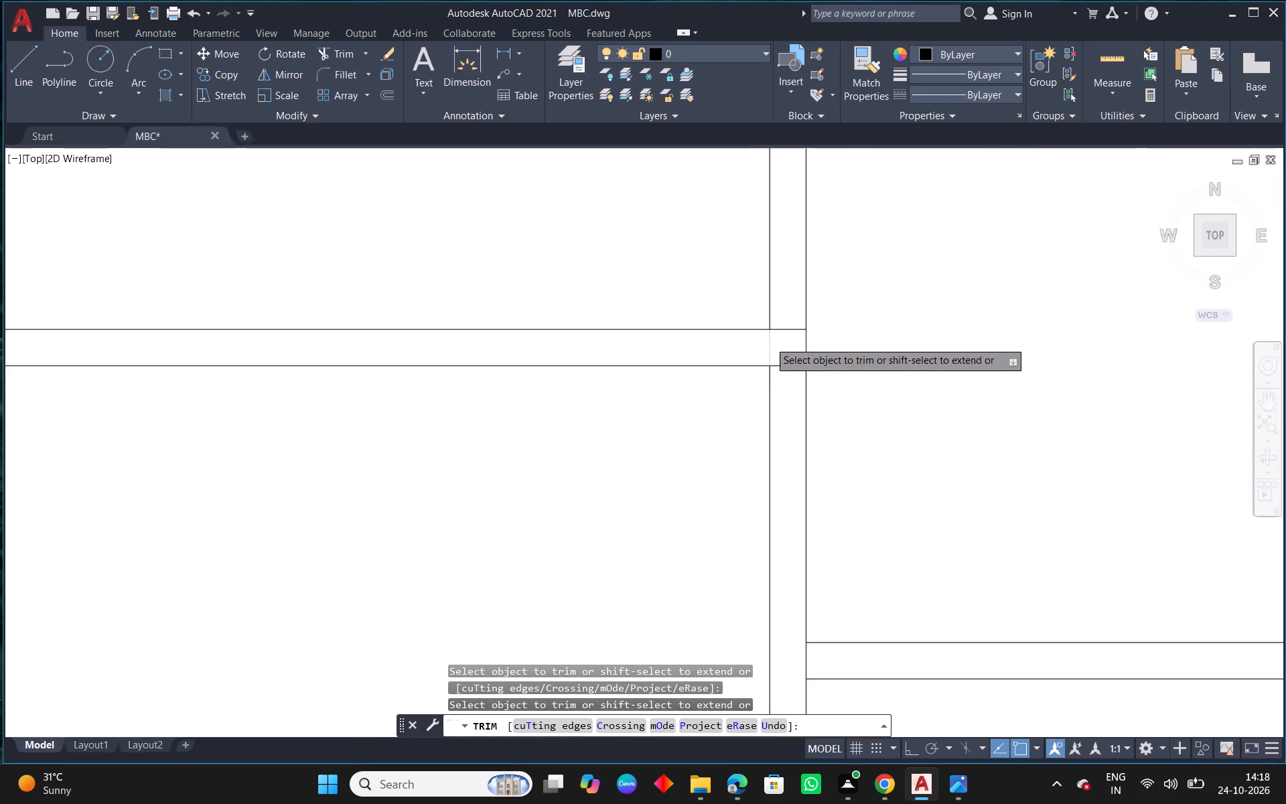
left_click_drag(798, 309, 792, 411)
left_click_drag(788, 345, 737, 337)
scroll(745, 351, "down", 3)
middle_click_drag(515, 413, 543, 413)
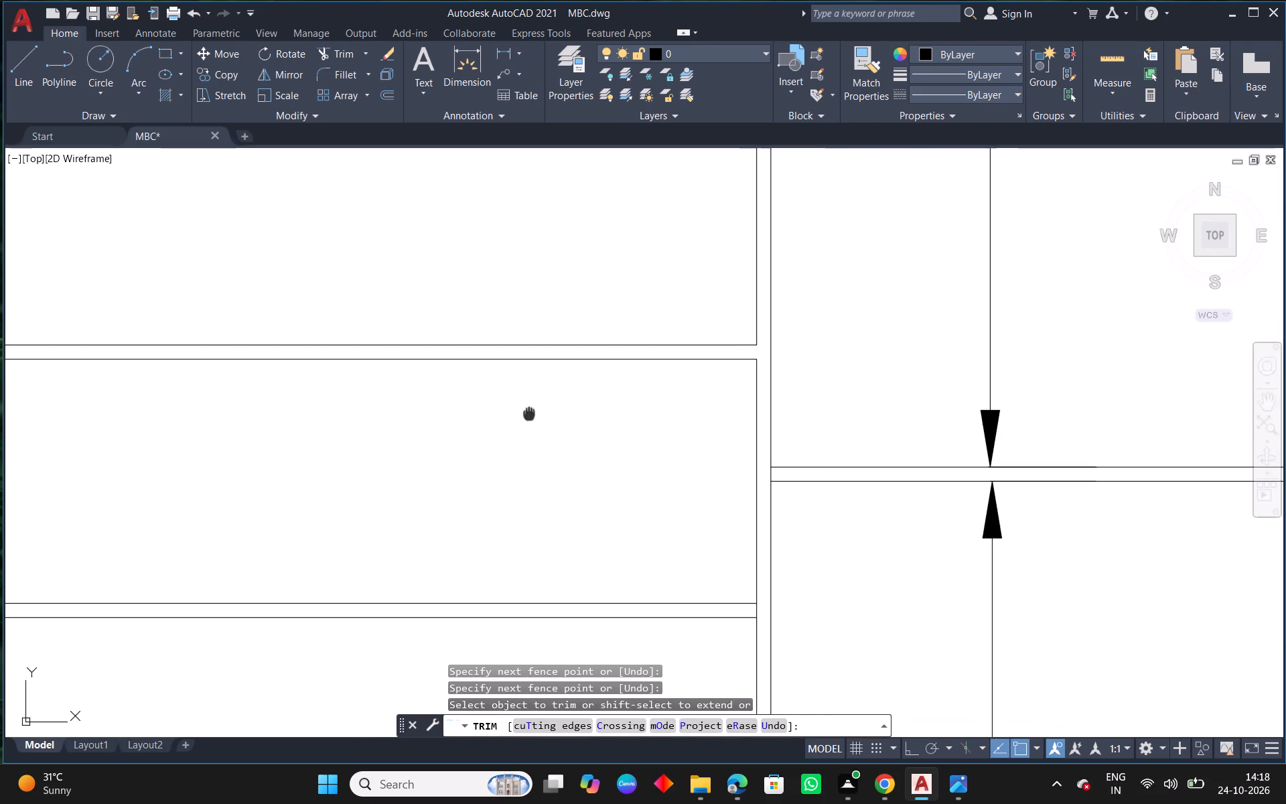
middle_click_drag(543, 413, 1056, 456)
middle_click_drag(466, 437, 1200, 437)
scroll(671, 397, "up", 3)
left_click_drag(667, 334, 653, 446)
left_click_drag(659, 385, 737, 381)
right_click(737, 381)
left_click(810, 398)
Trim the line under the loft row between the two lines of each partition bounding the 964 bay.
scroll(707, 418, "down", 6)
middle_click_drag(778, 287, 771, 495)
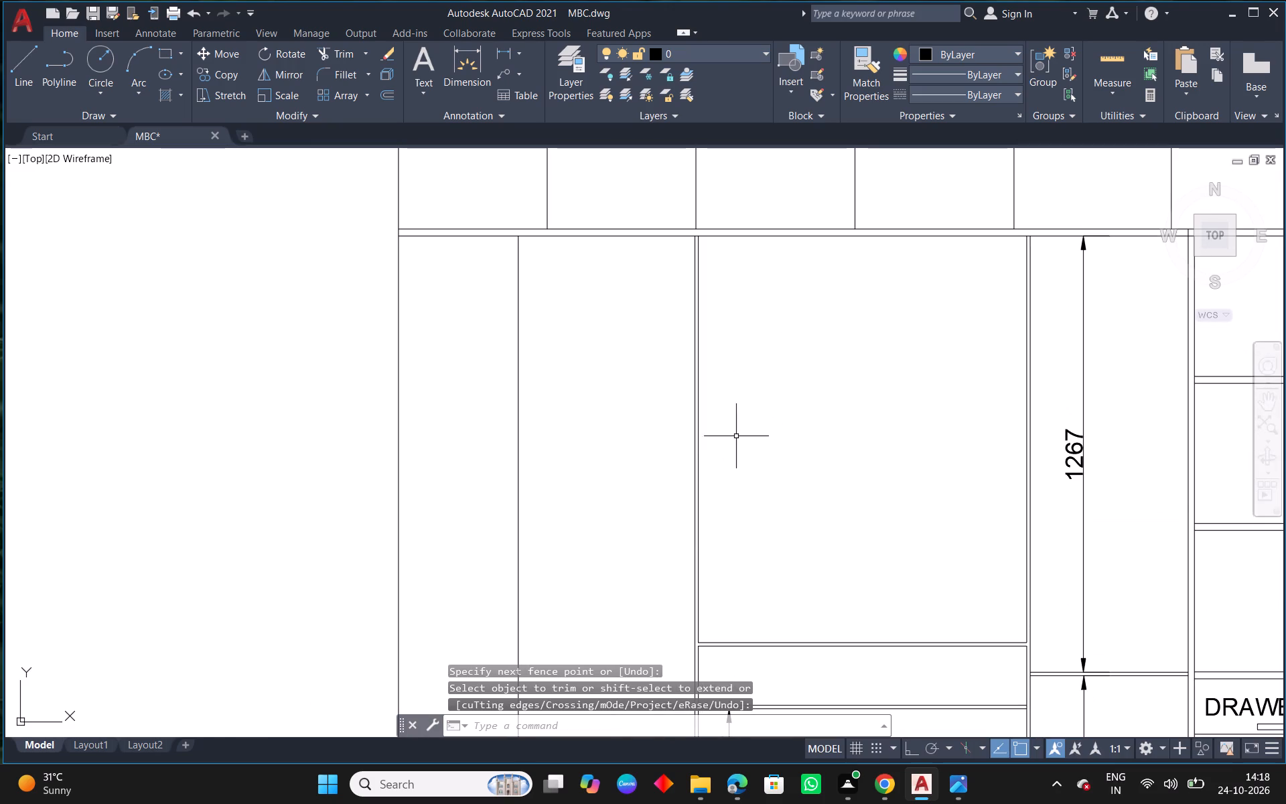
scroll(743, 297, "up", 3)
right_click(762, 303)
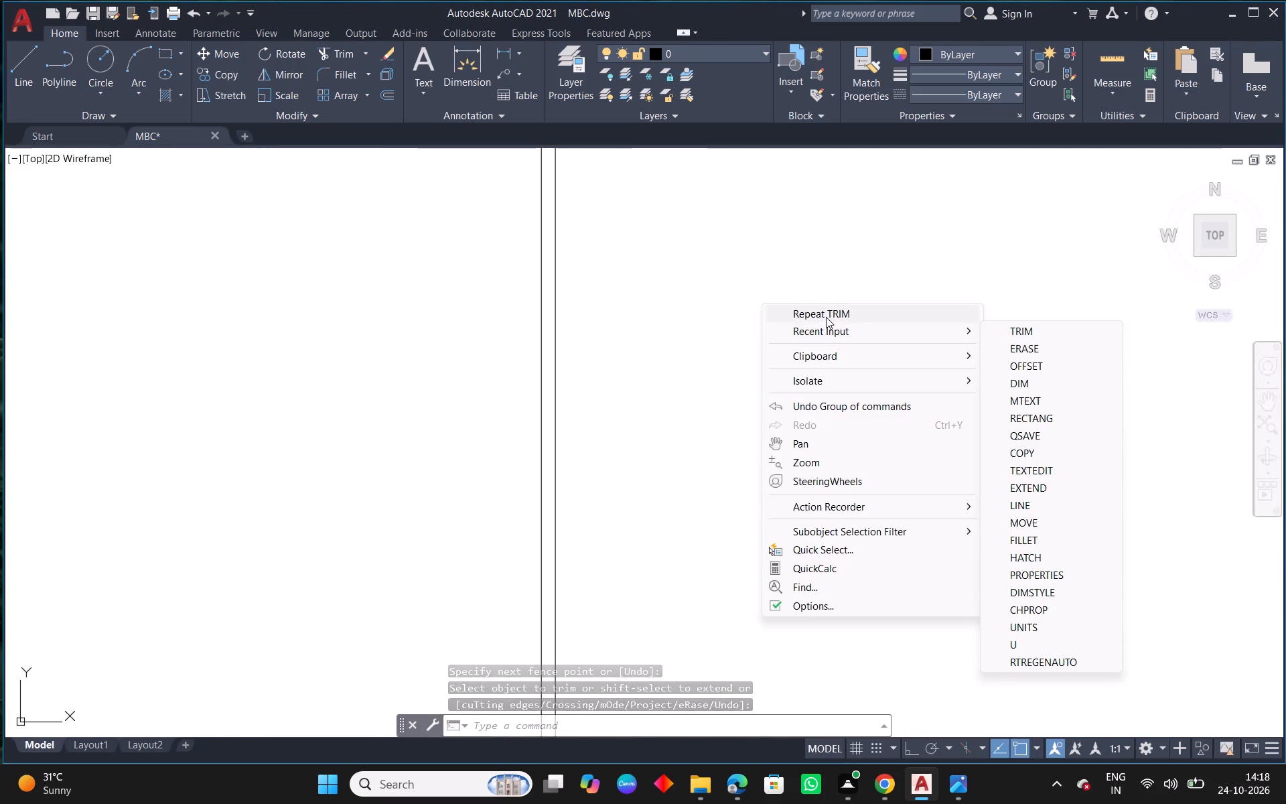
left_click(826, 316)
scroll(771, 385, "down", 2)
scroll(687, 263, "up", 2)
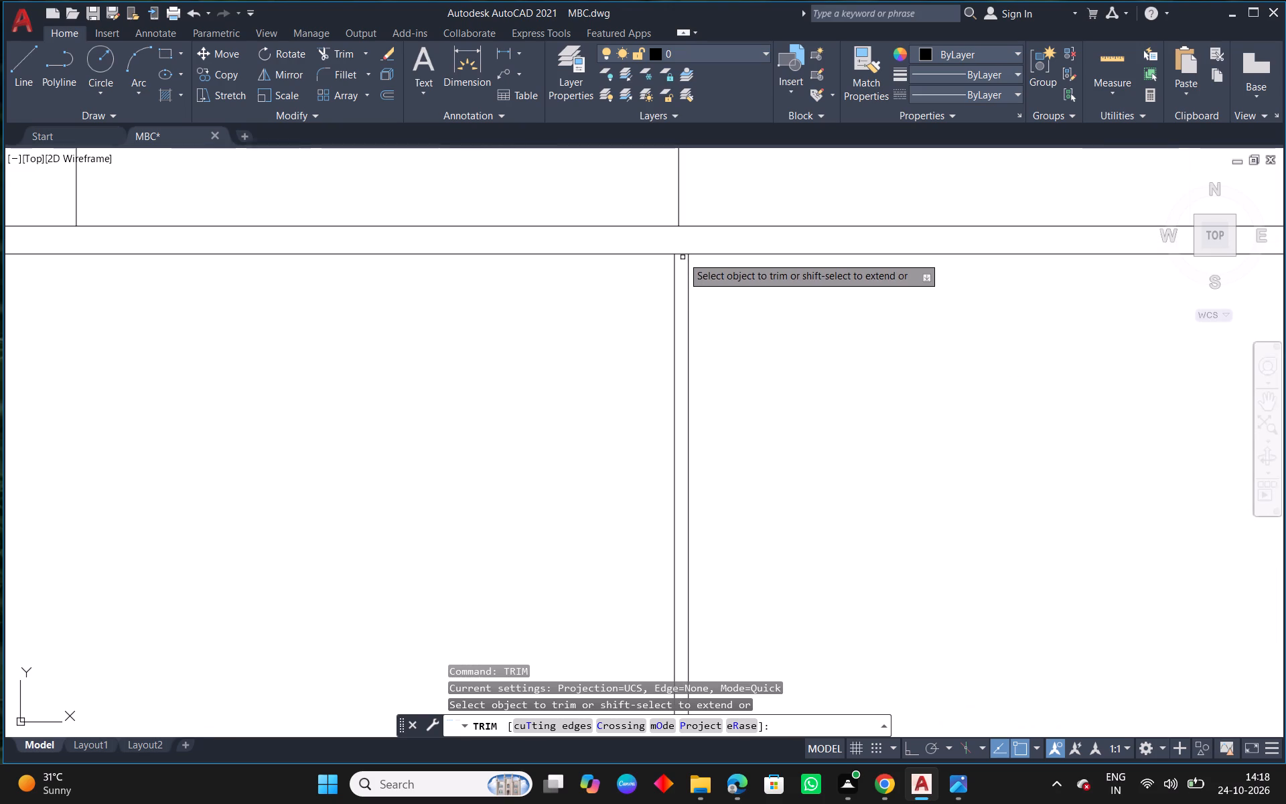
left_click(681, 253)
scroll(745, 328, "down", 3)
middle_click_drag(929, 416, 669, 385)
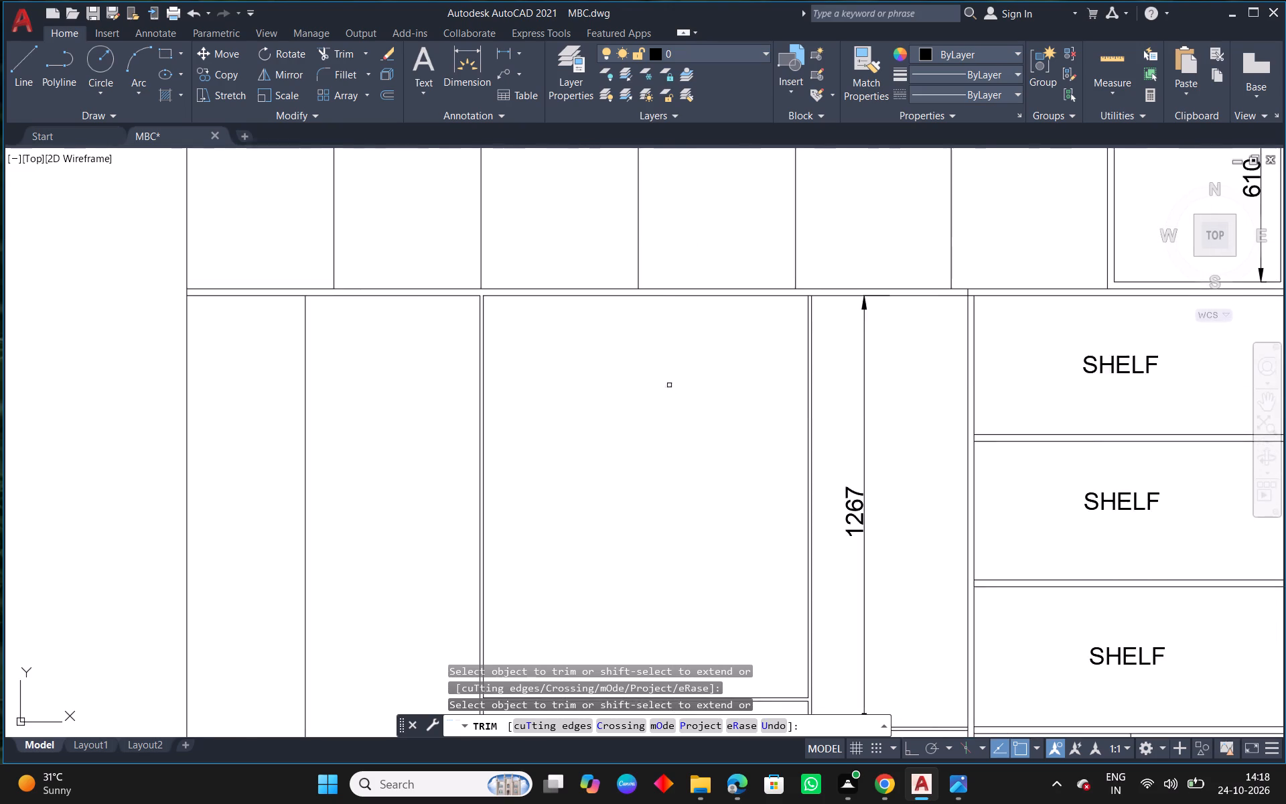
scroll(792, 290, "up", 5)
left_click(837, 310)
right_click(837, 310)
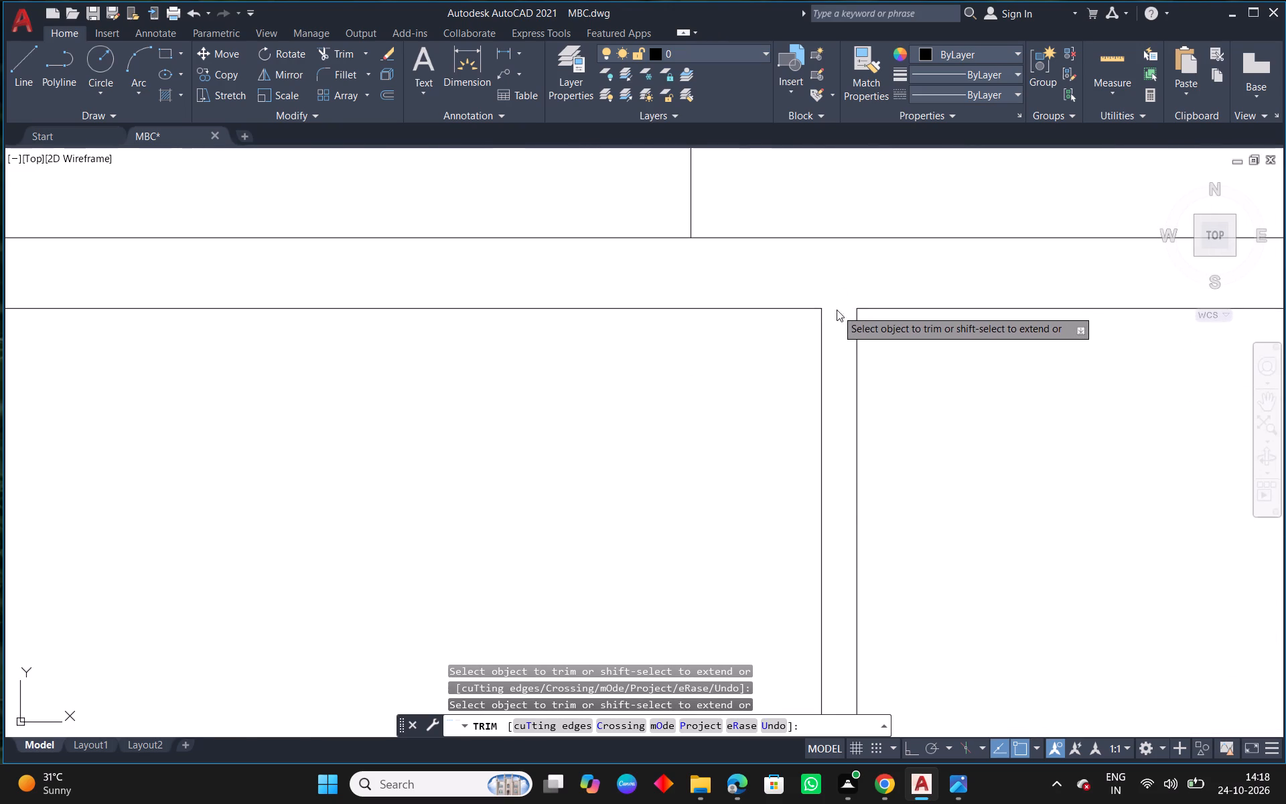
left_click(863, 314)
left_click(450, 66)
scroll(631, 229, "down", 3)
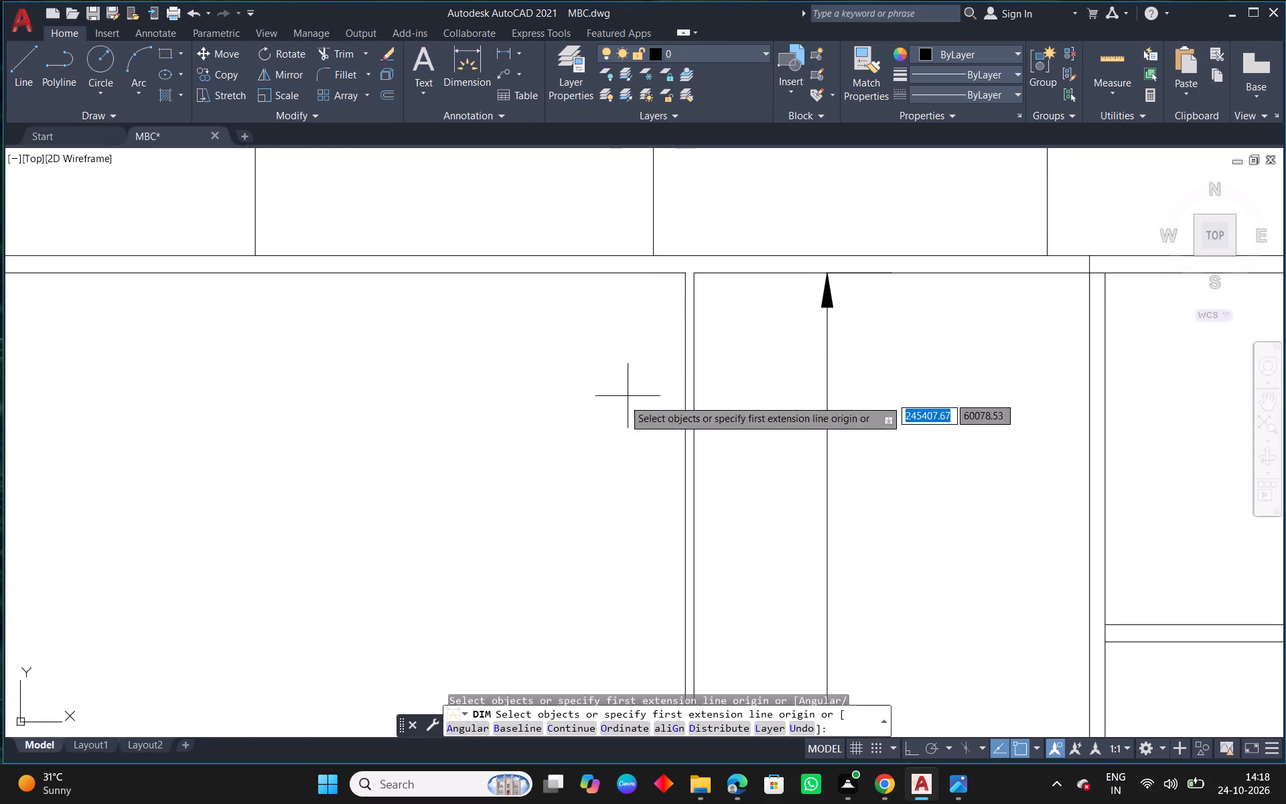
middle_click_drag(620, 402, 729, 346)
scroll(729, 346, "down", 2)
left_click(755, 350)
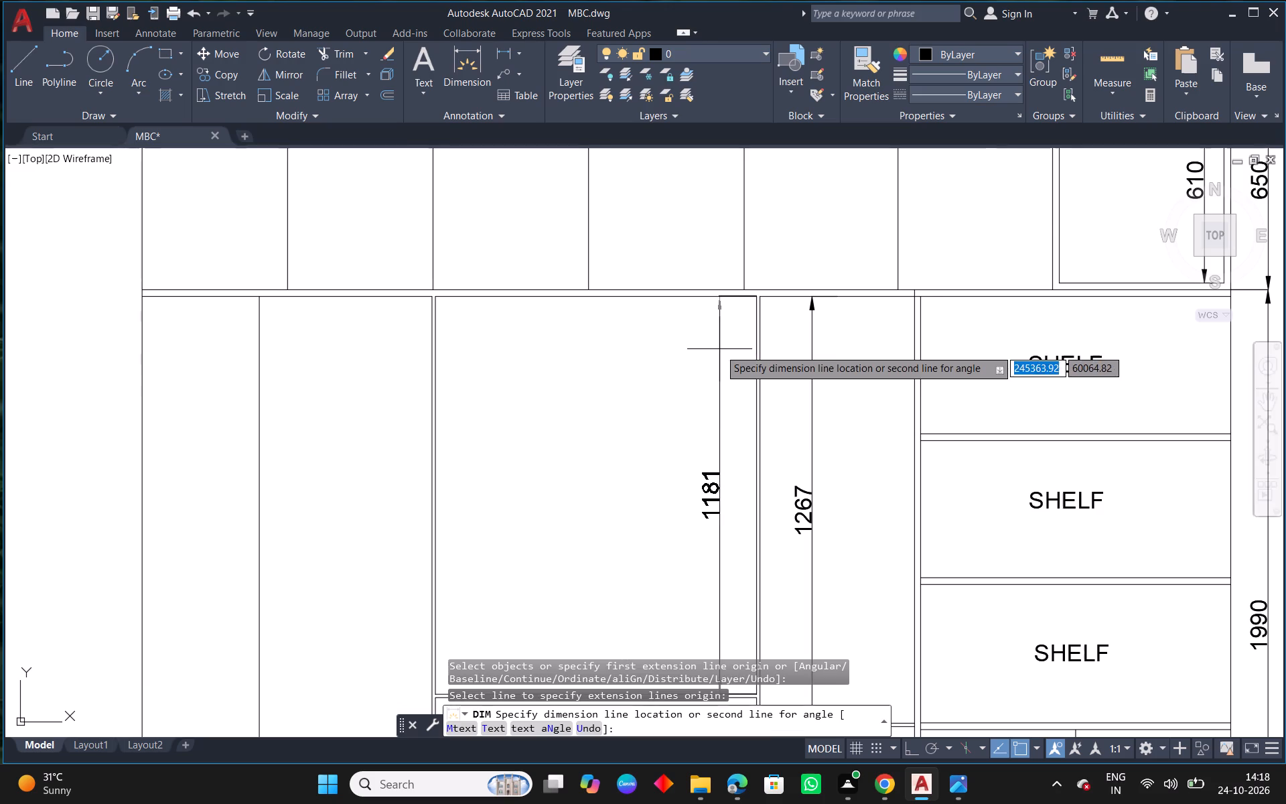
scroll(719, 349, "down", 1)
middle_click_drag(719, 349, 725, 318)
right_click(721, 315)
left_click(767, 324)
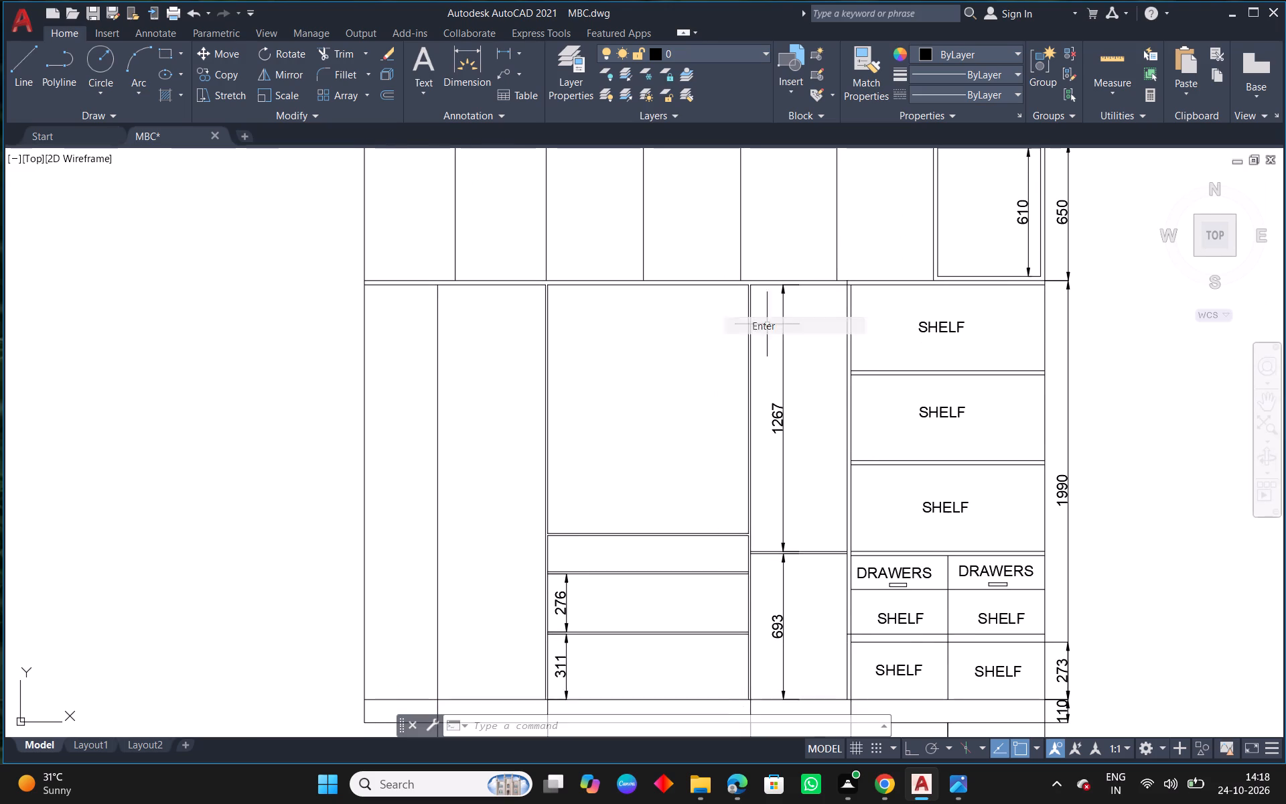
Dimension the height of the 964 bay's hanger space, placing it just inside the bay's left partition.
right_click(586, 341)
left_click(632, 351)
left_click(551, 435)
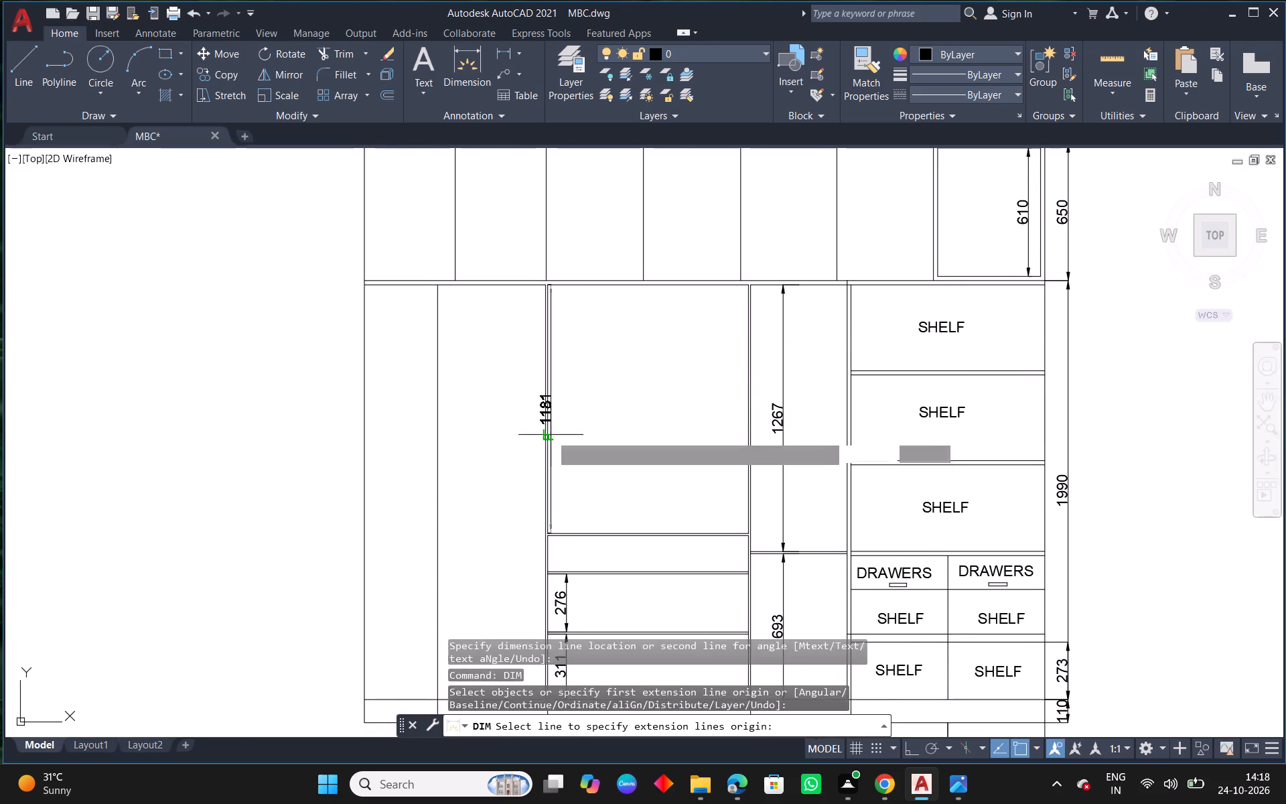
left_click(566, 440)
right_click(566, 440)
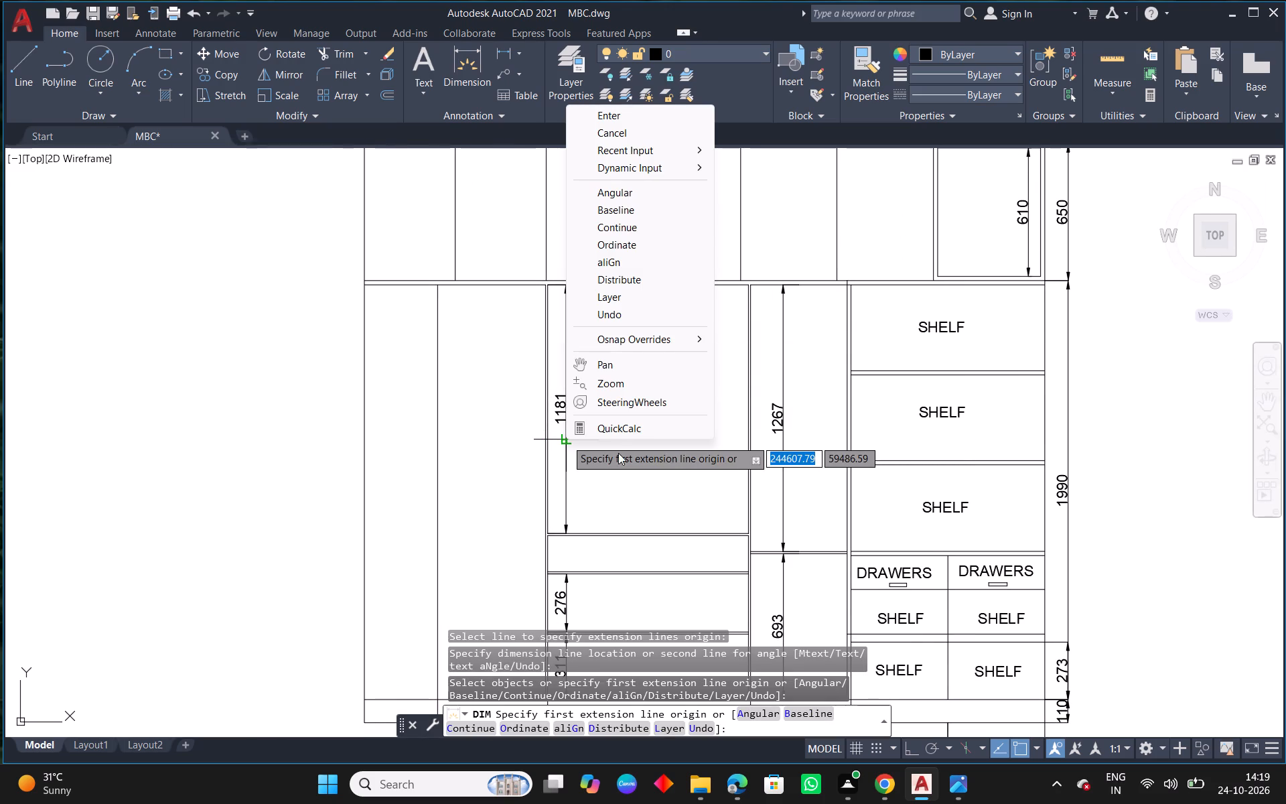
left_click(623, 117)
Examine the reference inner view for the subdivision and dimensions of the 964 bay.
scroll(638, 338, "down", 2)
middle_click_drag(665, 453, 718, 448)
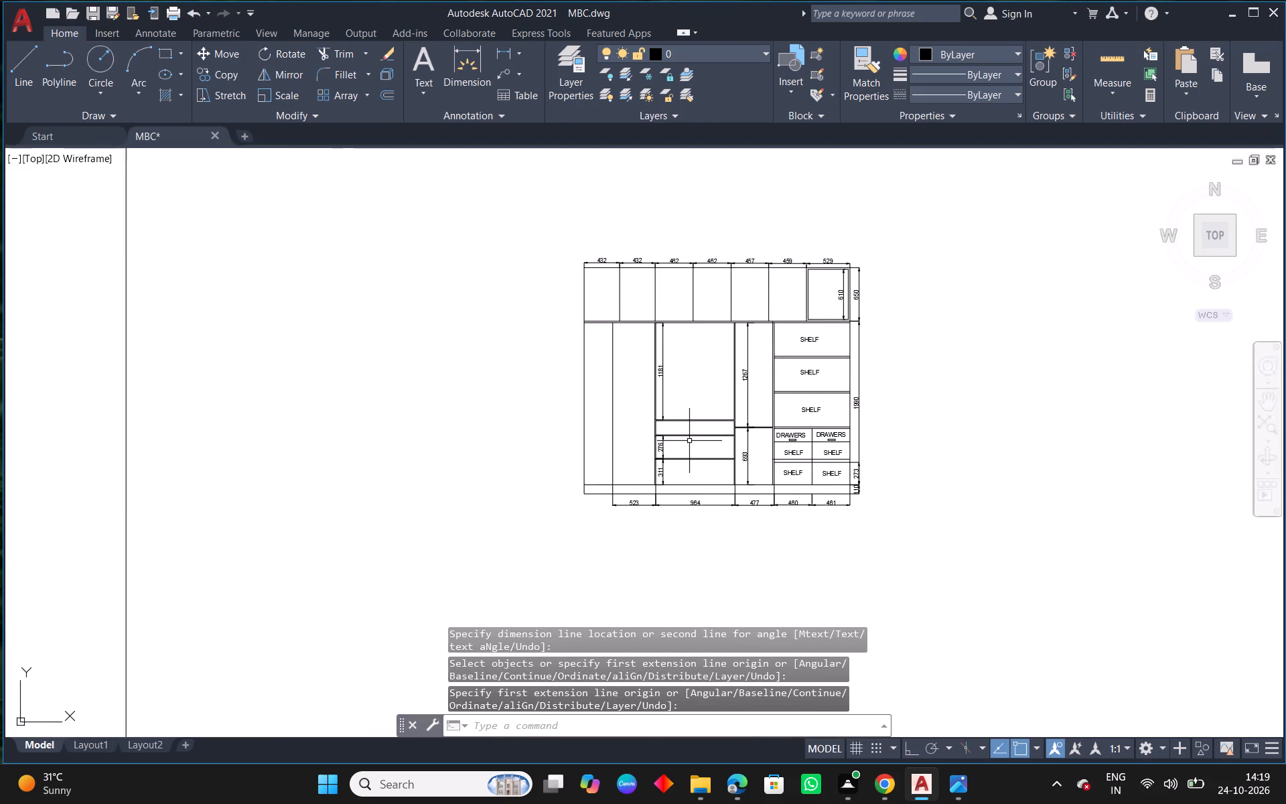
scroll(652, 433, "down", 3)
middle_click_drag(383, 495, 888, 468)
scroll(886, 467, "down", 2)
scroll(830, 476, "up", 1)
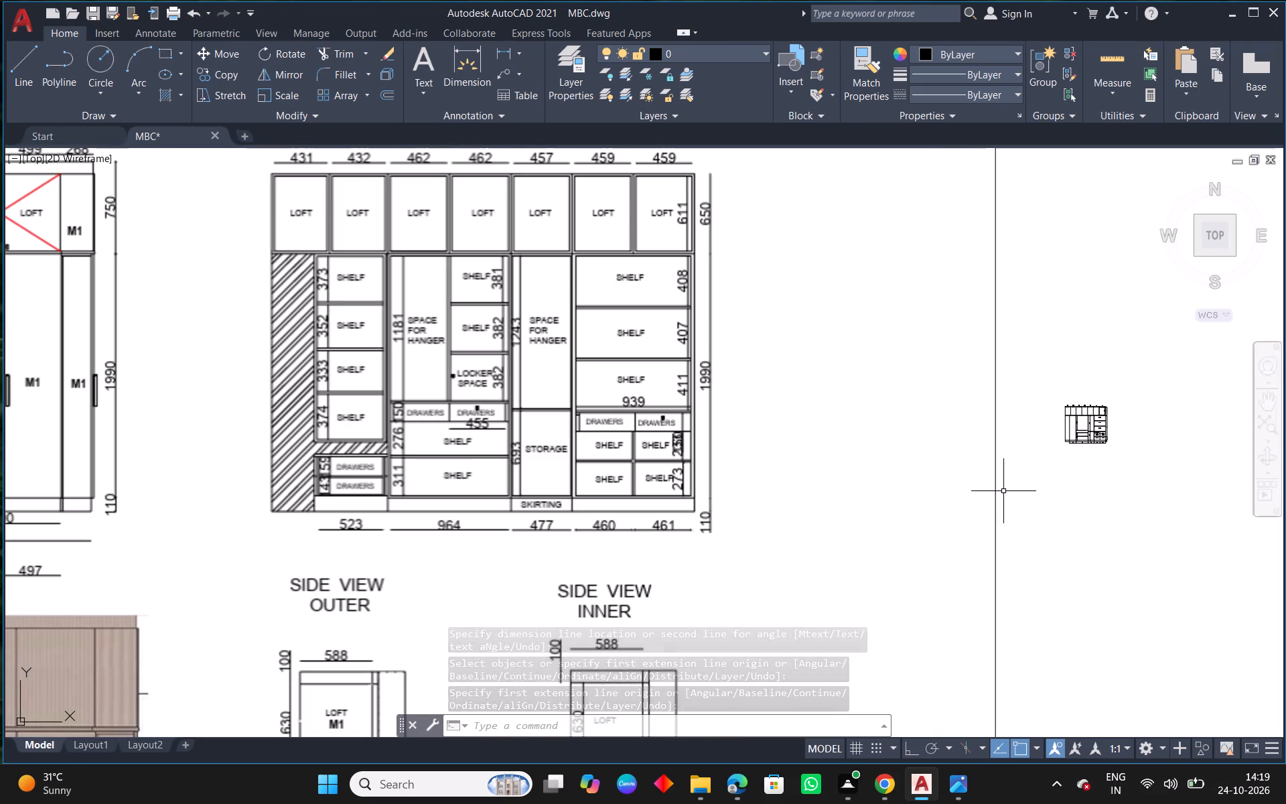
middle_click_drag(1005, 491, 886, 476)
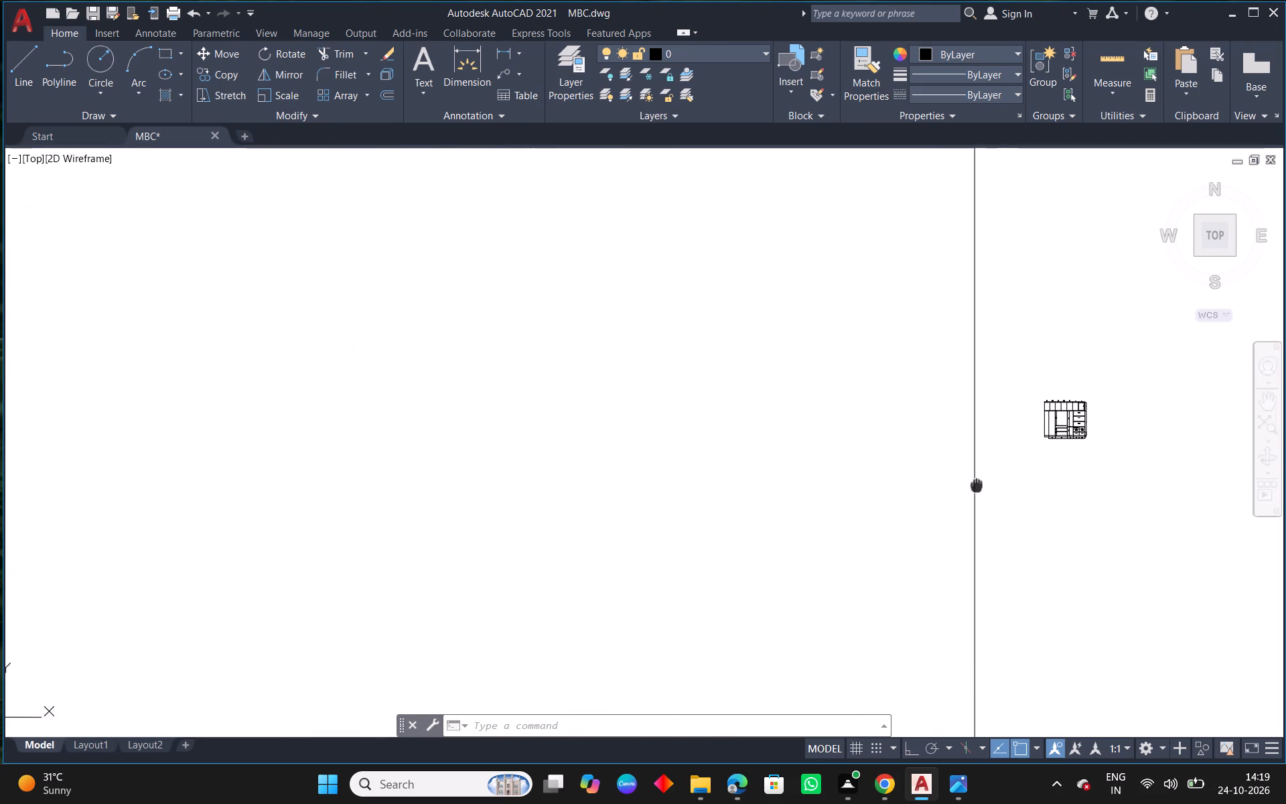
middle_click_drag(886, 476, 800, 468)
scroll(889, 415, "up", 7)
middle_click_drag(837, 339, 800, 488)
scroll(802, 426, "down", 2)
scroll(767, 452, "up", 1)
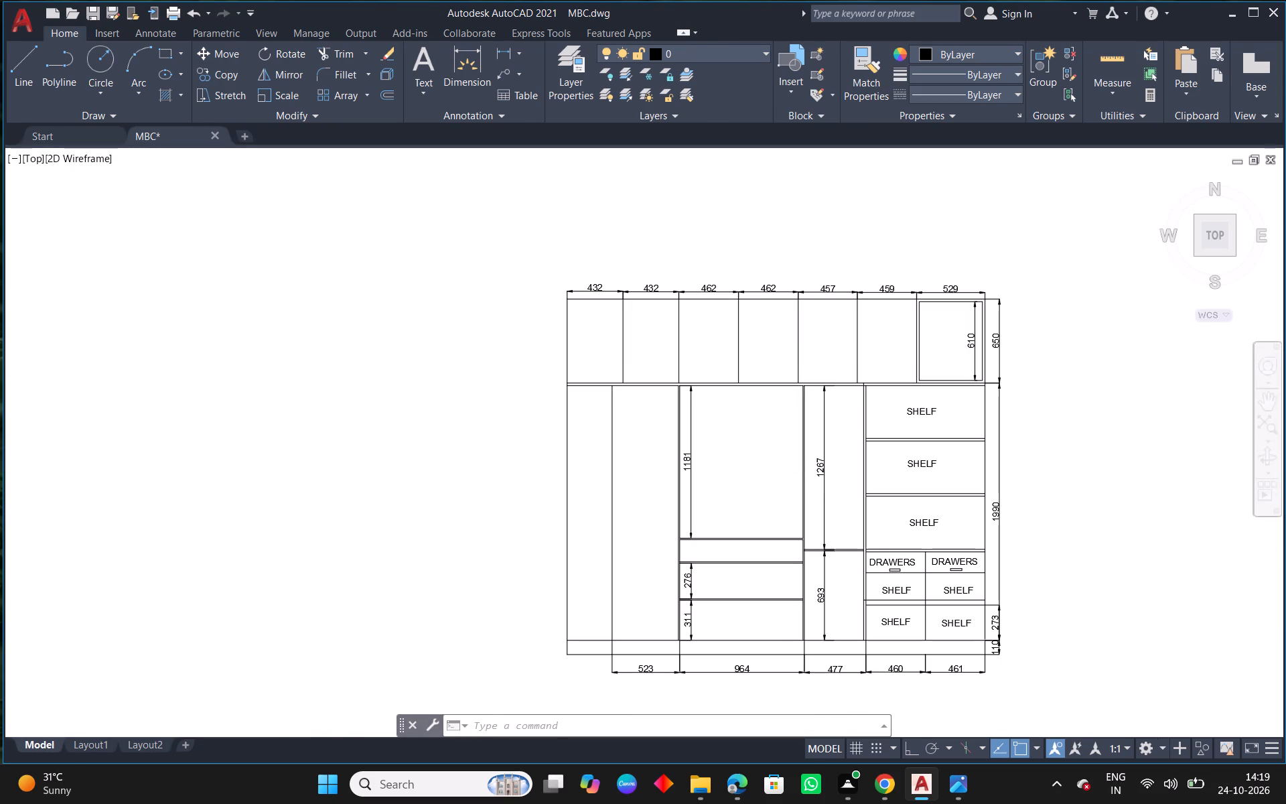
Offset the inner line of the 964 bay's left partition 455 to the right to start a vertical divider.
type("O 455")
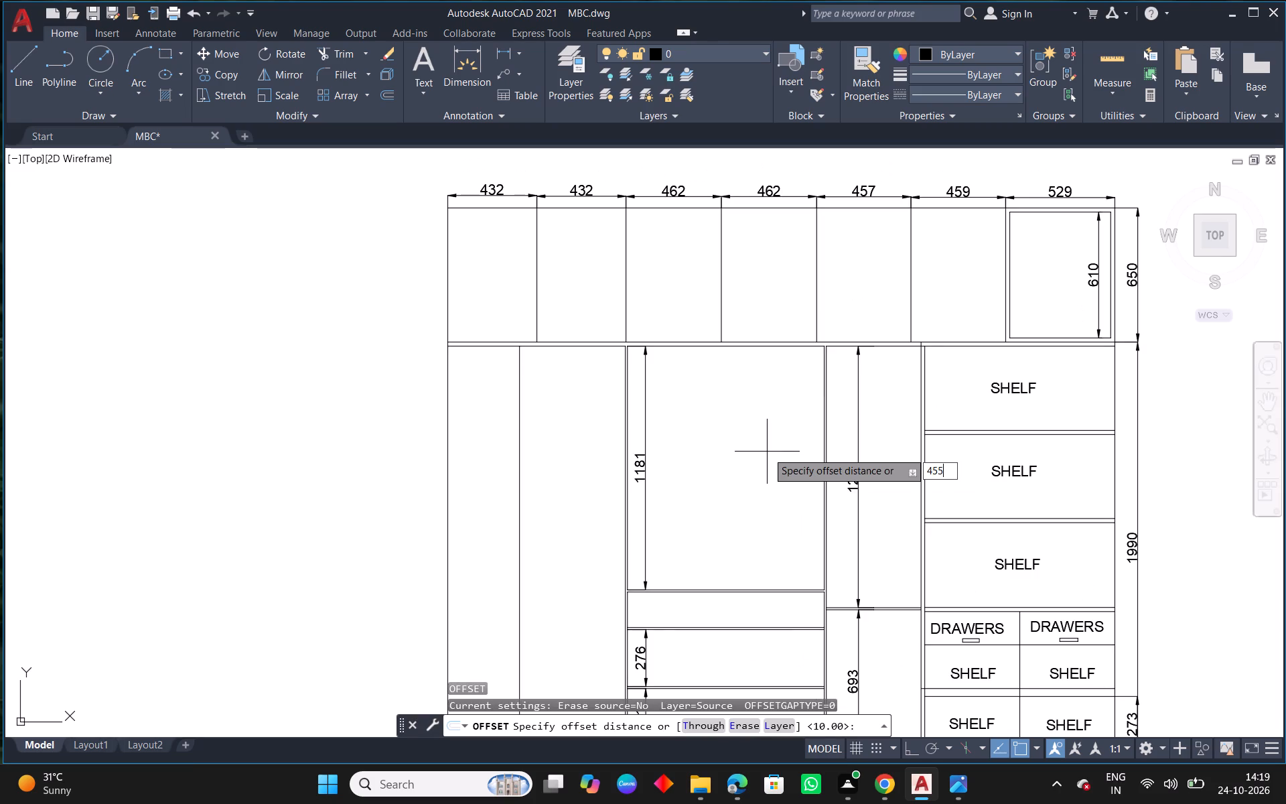
key("space")
scroll(633, 354, "up", 2)
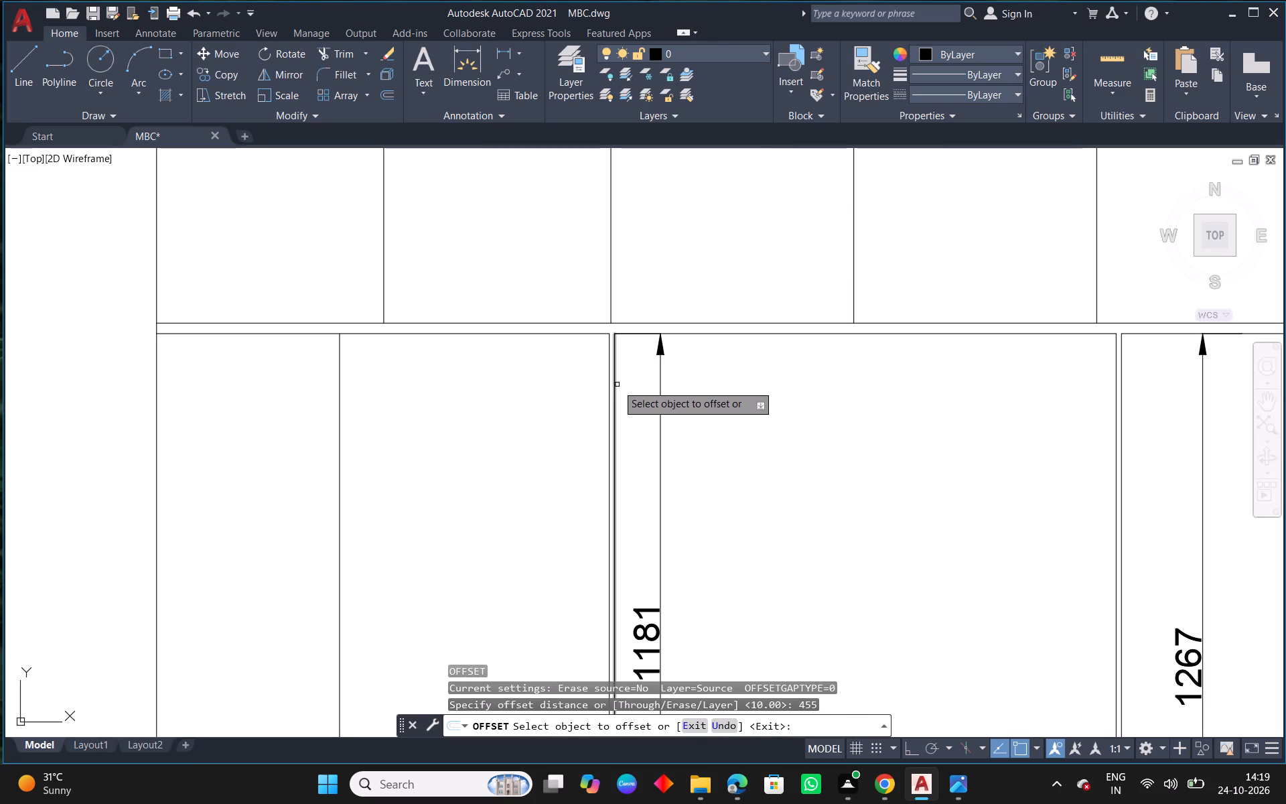
left_click(614, 395)
left_click(786, 437)
scroll(819, 411, "down", 3)
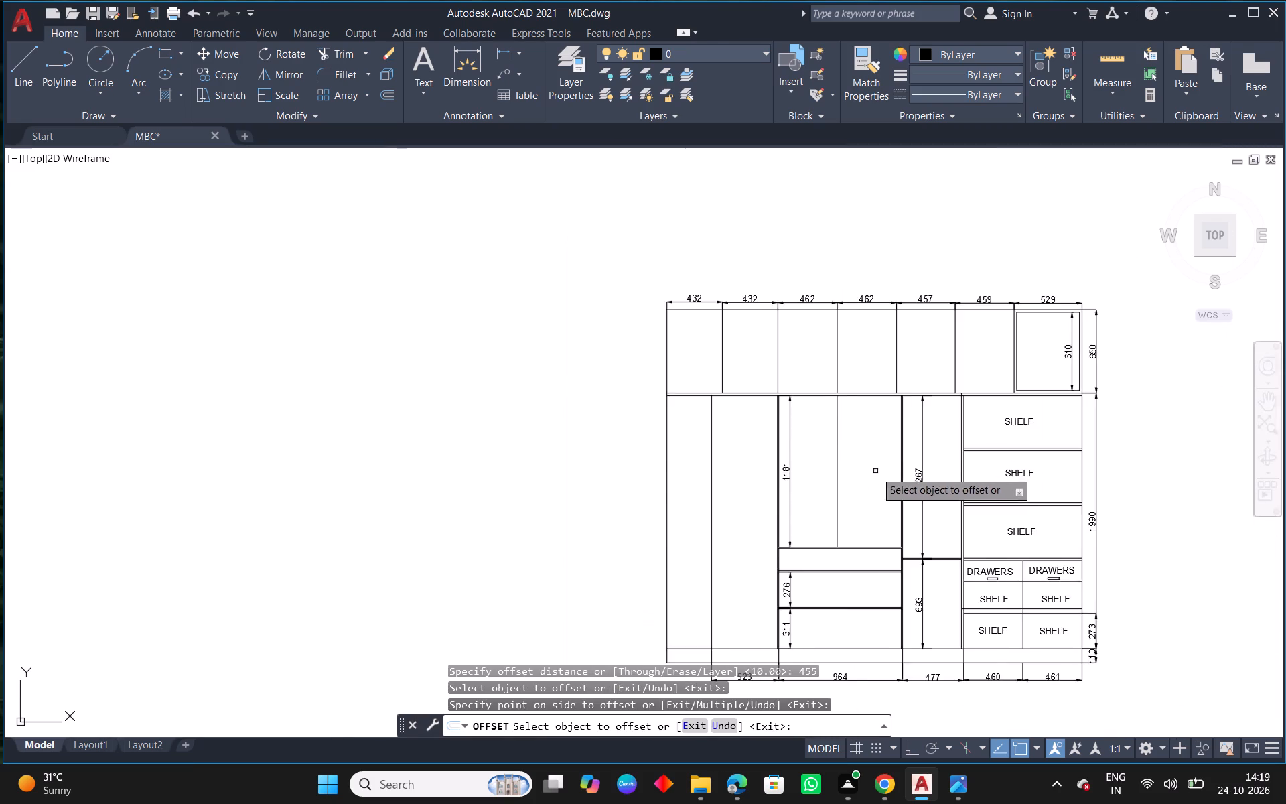
middle_click_drag(876, 470, 855, 405)
key("Escape")
Offset the new divider line 10 to the right for the board thickness.
scroll(840, 404, "up", 1)
type("O")
key("space")
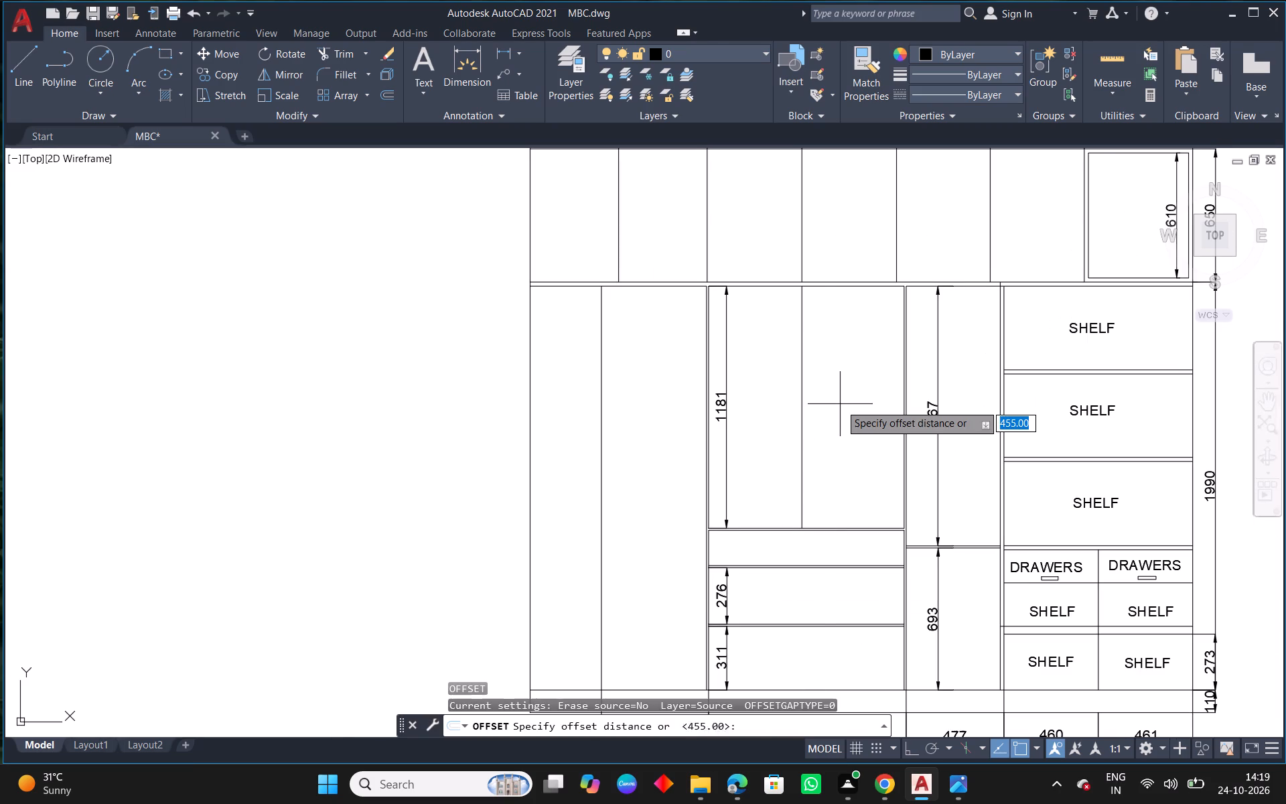
type("19")
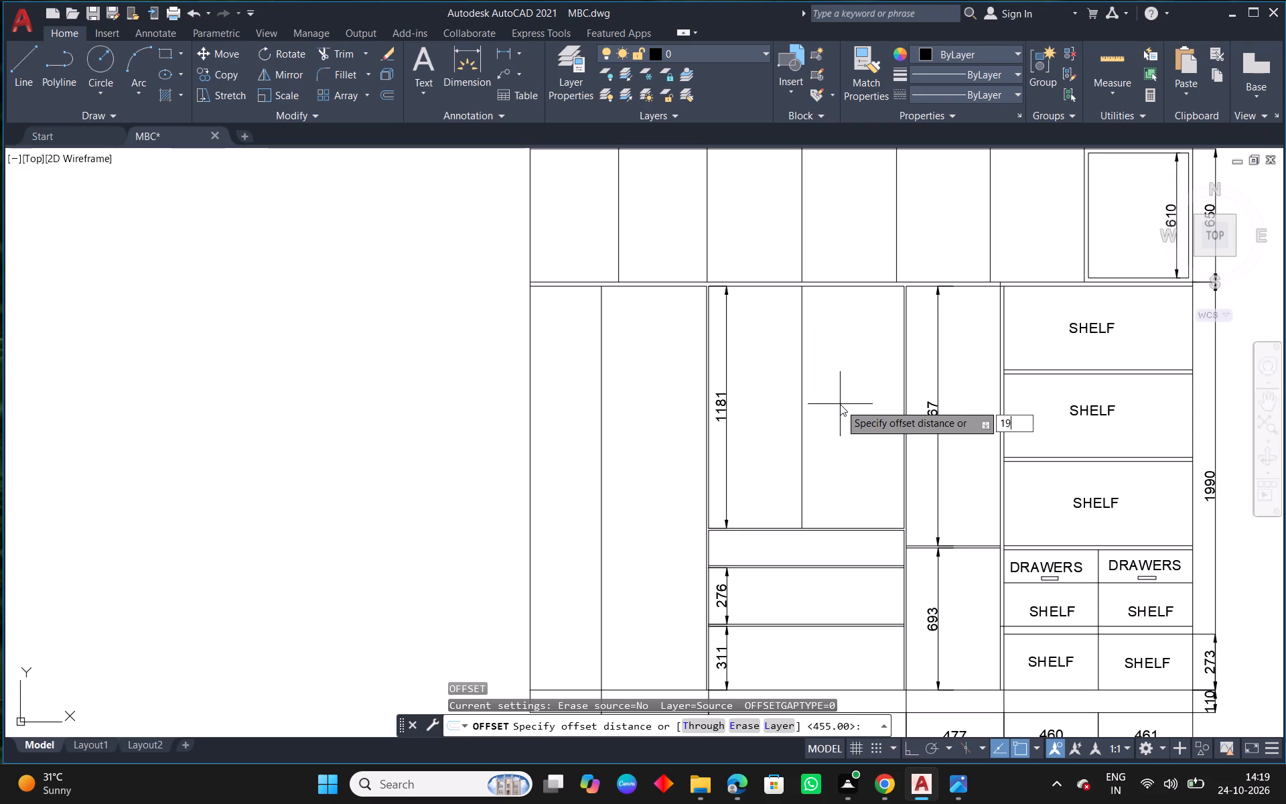
key("BackSpace")
type("0")
key("space")
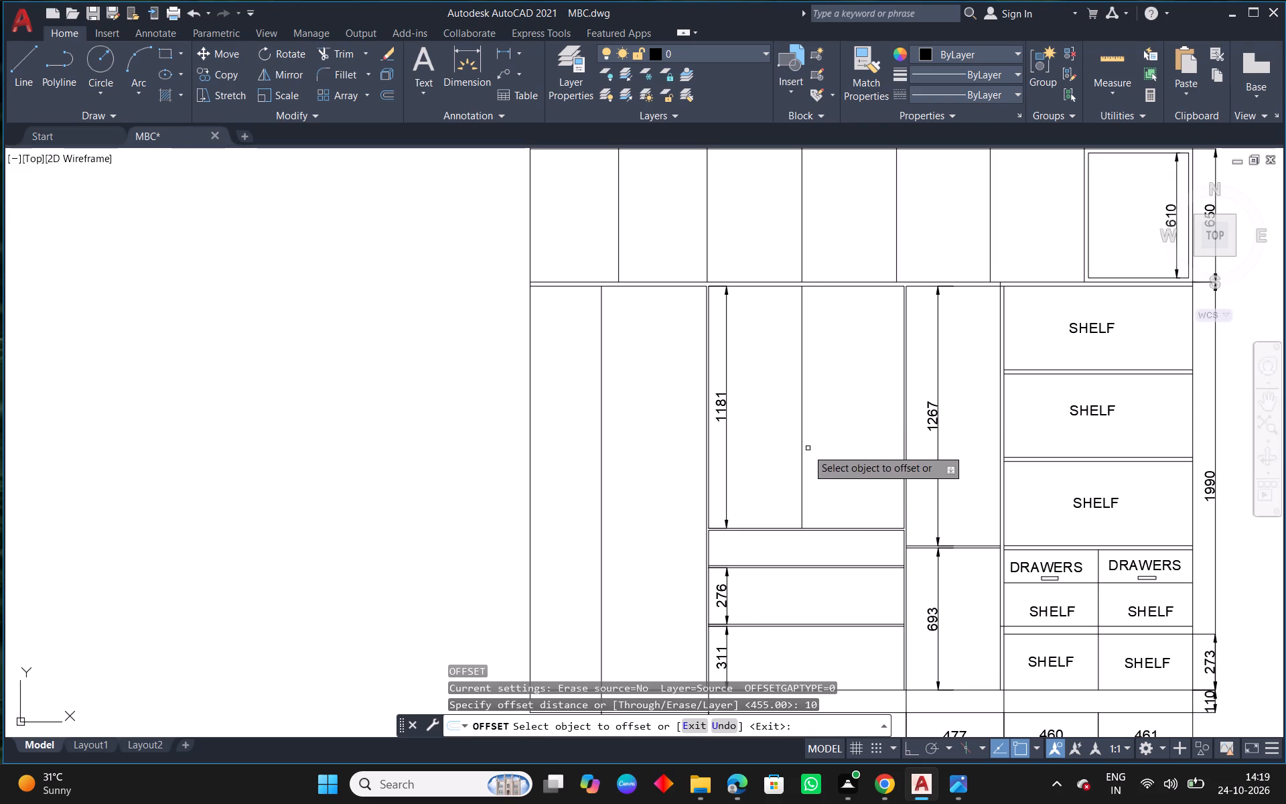
left_click_drag(801, 455, 823, 454)
left_click(849, 451)
key("Escape")
Extend the divider's two lines down to the lower line of the board below the hanger space.
scroll(855, 513, "up", 2)
middle_click_drag(876, 524, 831, 446)
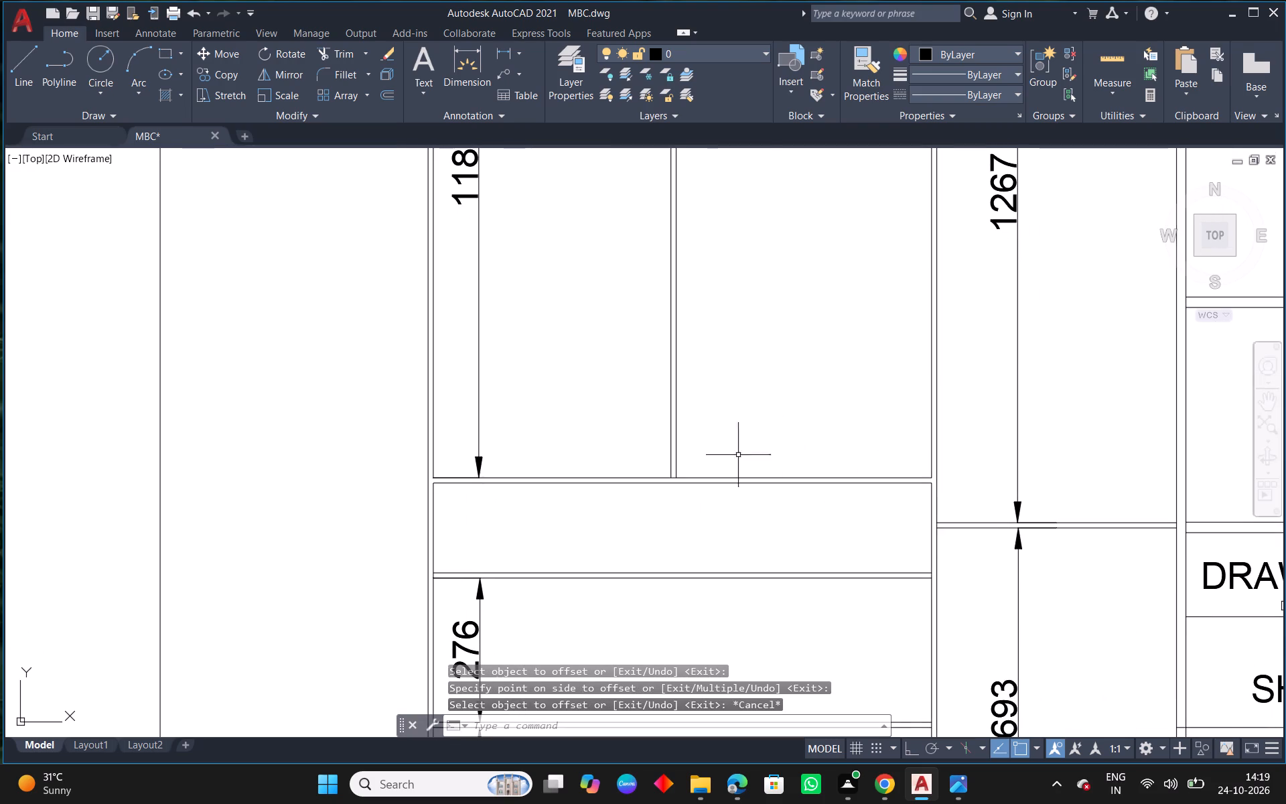
key("e")
key("x")
key("space")
left_click_drag(735, 434, 652, 429)
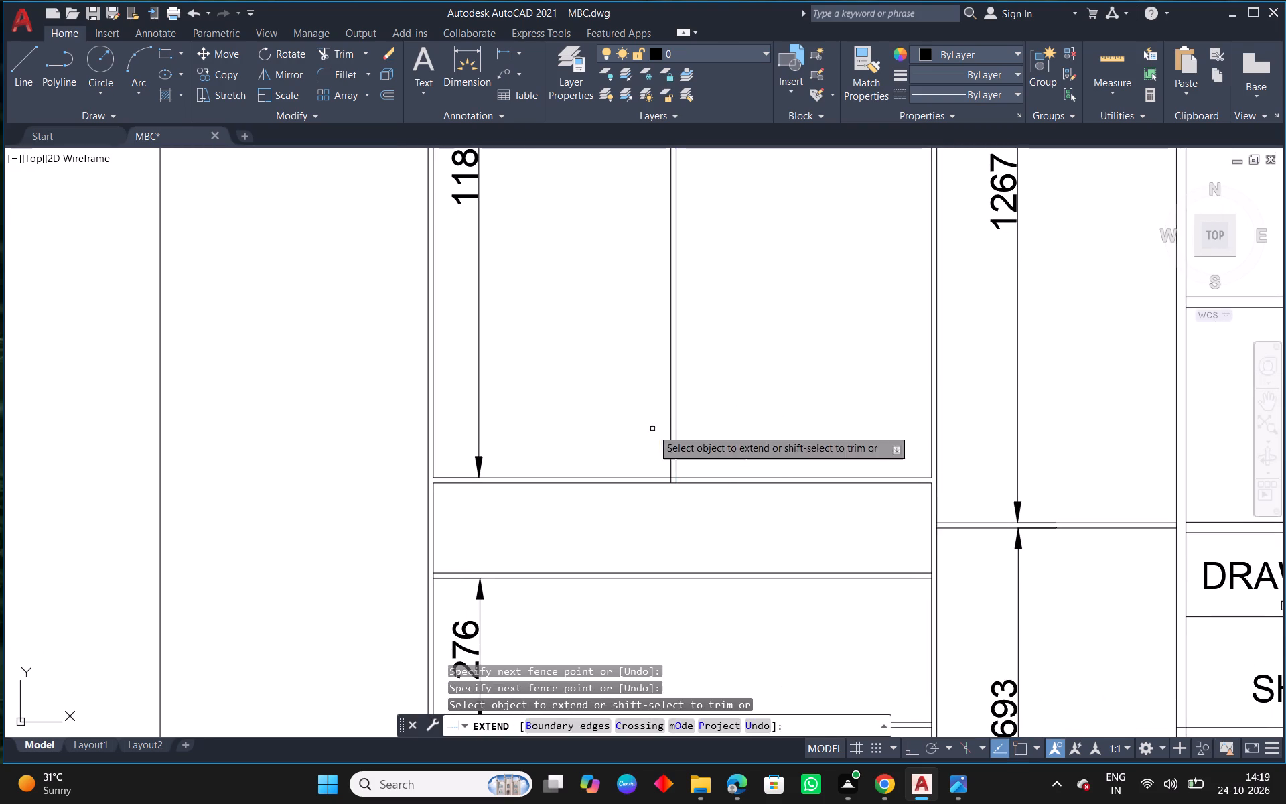
key("Escape")
Trim the divider's right line inside the board and the board's upper line between the divider's two lines.
scroll(685, 484, "up", 3)
scroll(635, 466, "down", 1)
scroll(646, 478, "up", 2)
type("TR")
key("space")
left_click_drag(640, 470, 626, 464)
left_click_drag(620, 457, 620, 436)
right_click(620, 436)
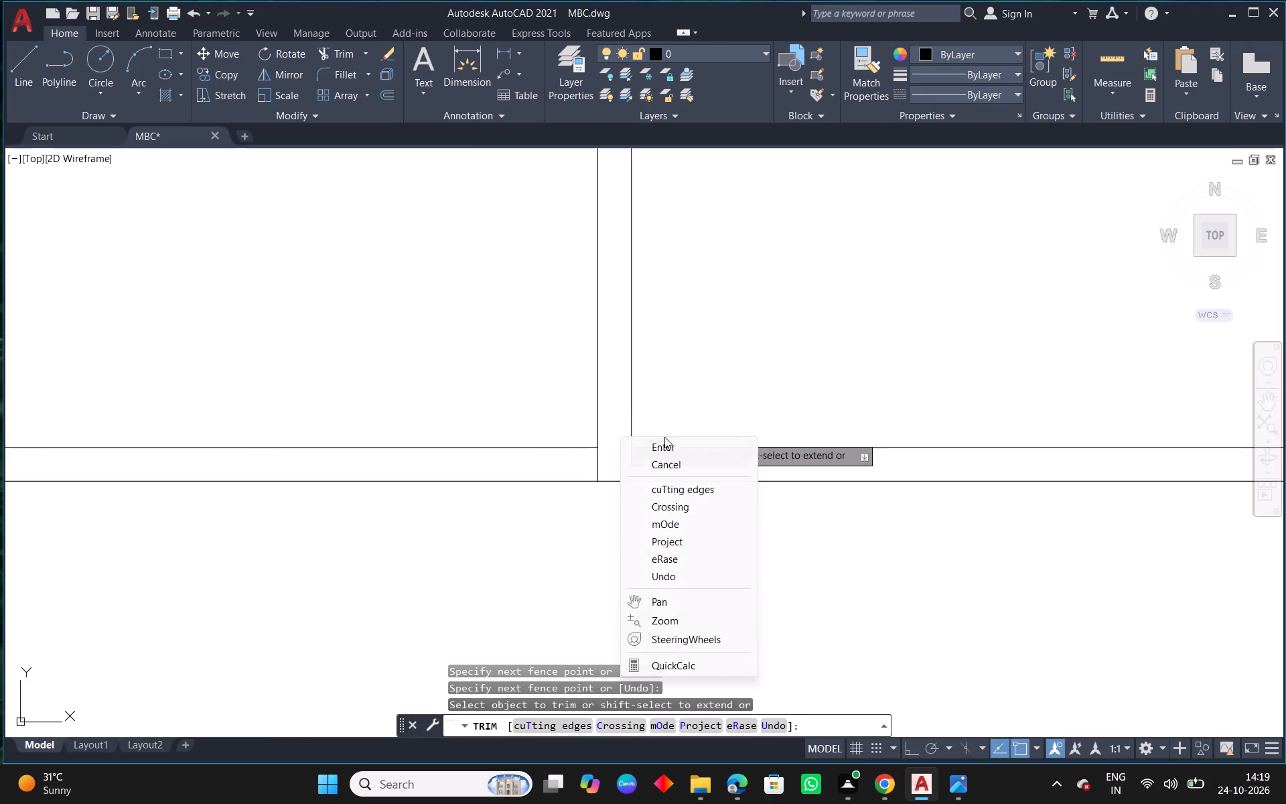
left_click(667, 445)
Dimension the horizontal distance from the divider's left line to the 964 bay's right partition, placing it just below the board.
scroll(579, 340, "down", 4)
left_click(461, 58)
scroll(632, 360, "up", 2)
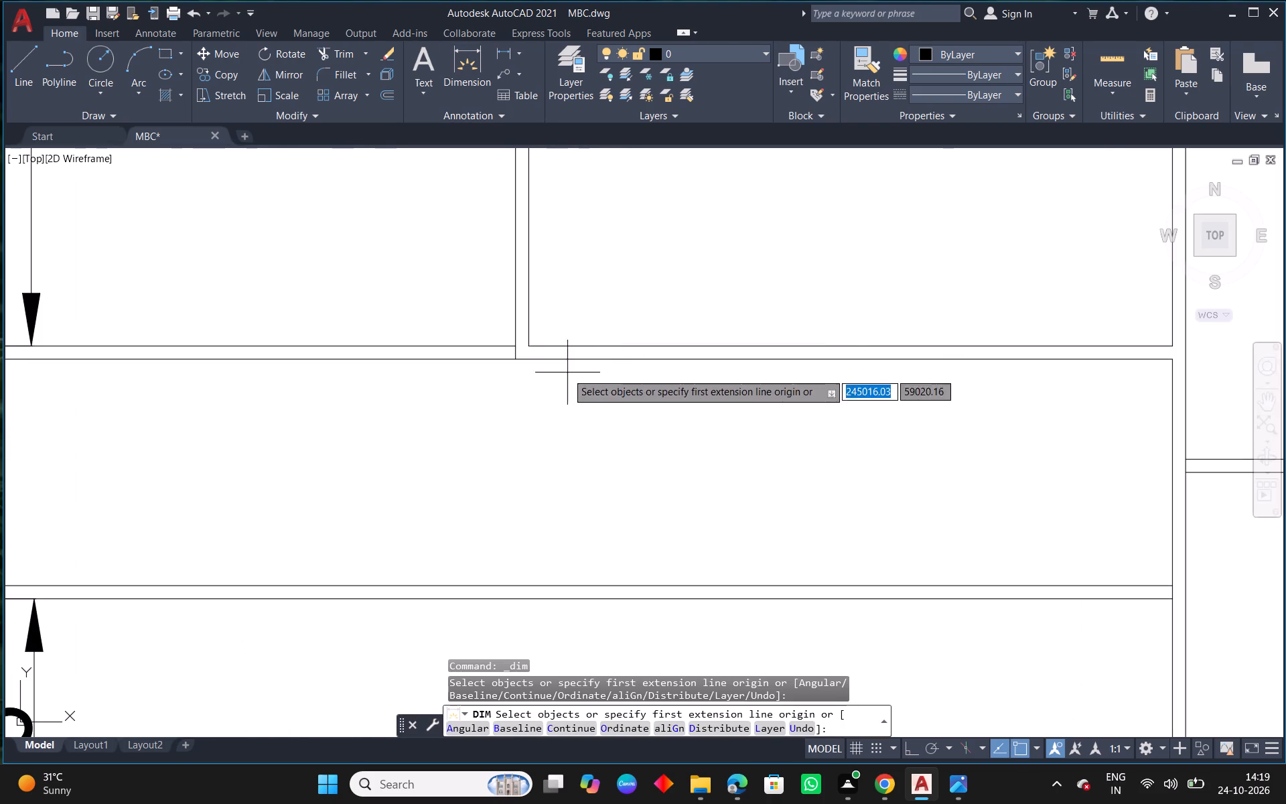
left_click(514, 358)
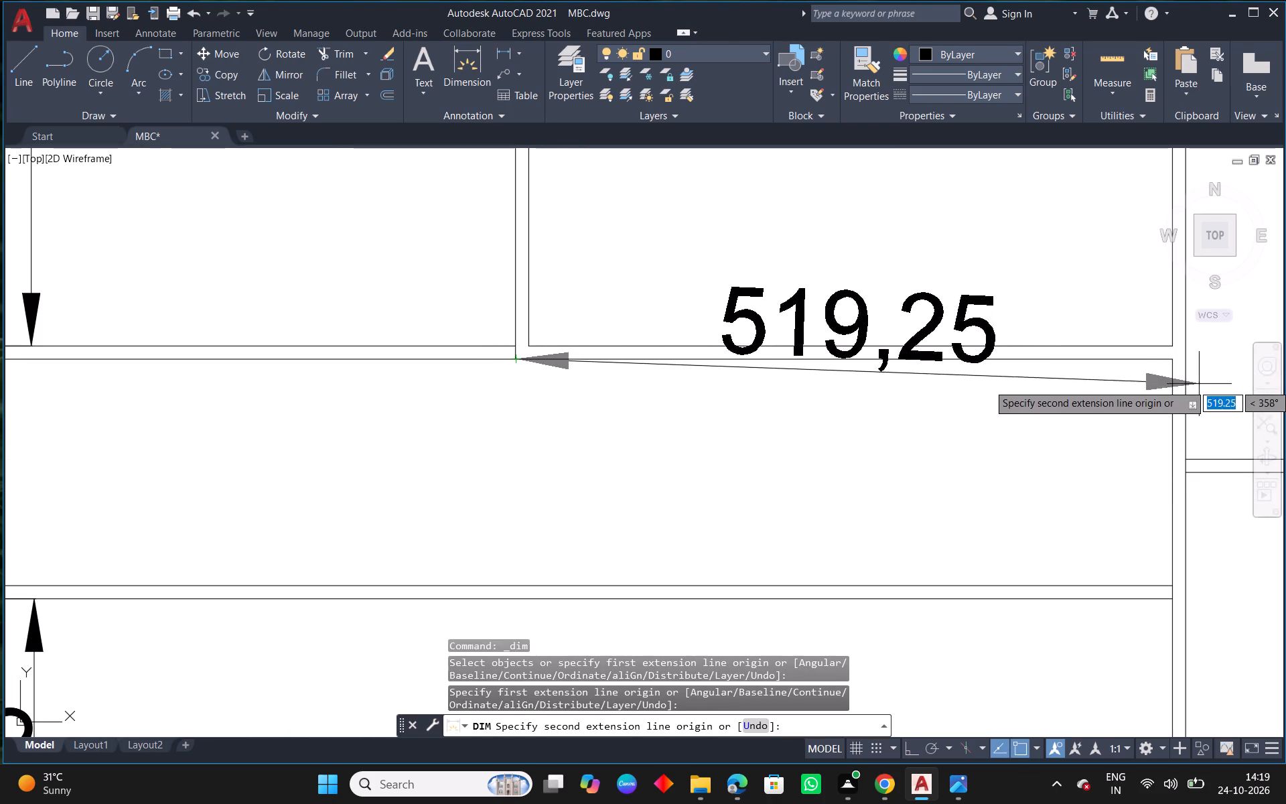
left_click_drag(1172, 356, 1164, 374)
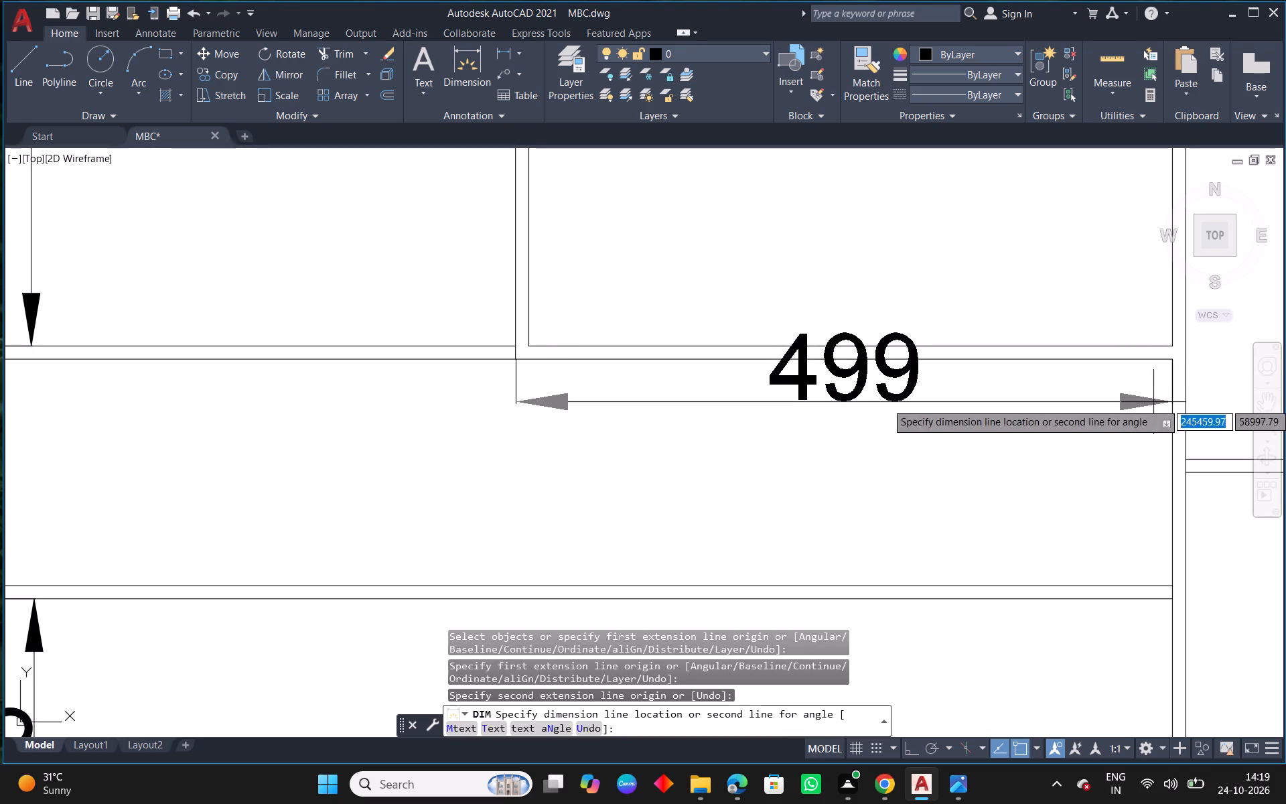
left_click(1137, 450)
right_click(1112, 448)
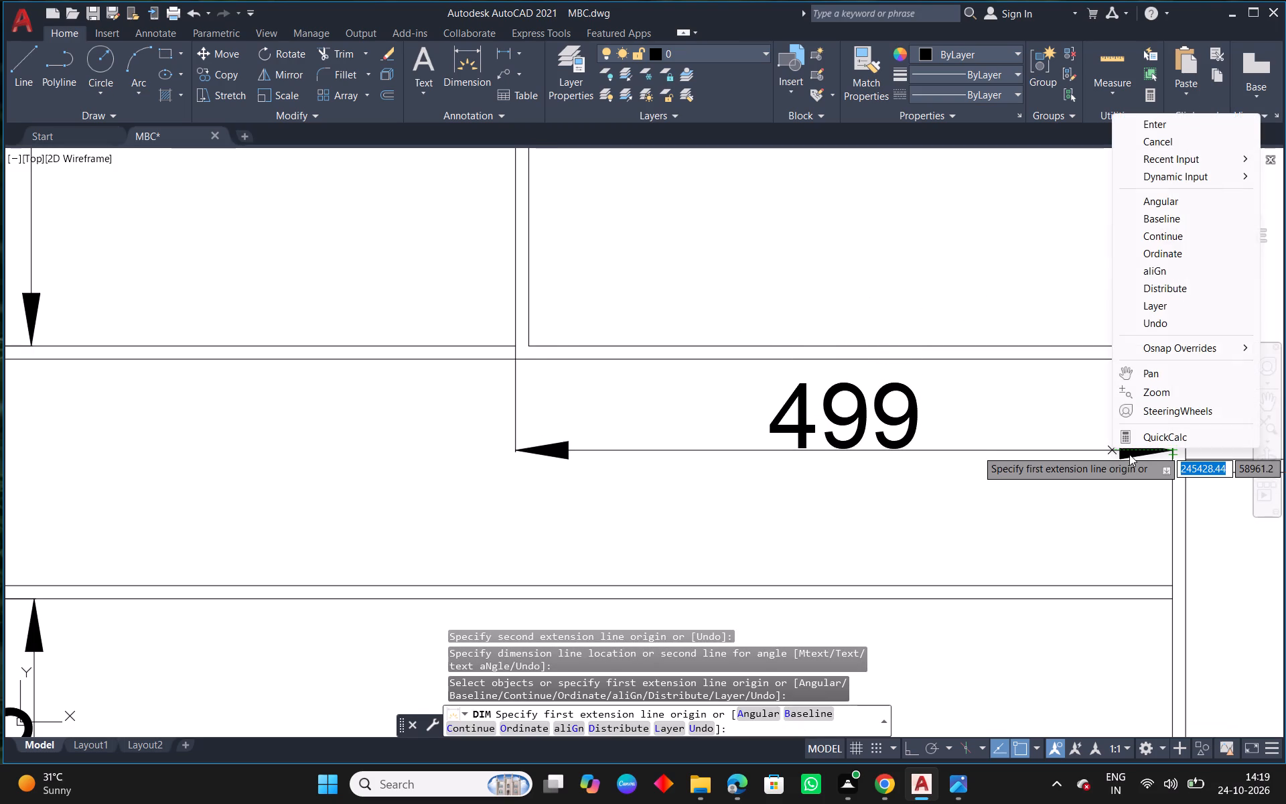
left_click(1161, 125)
key("Escape")
Examine the reference inner view for the drawer and shelf layout and dimensions in the 964 bay.
scroll(843, 315, "down", 6)
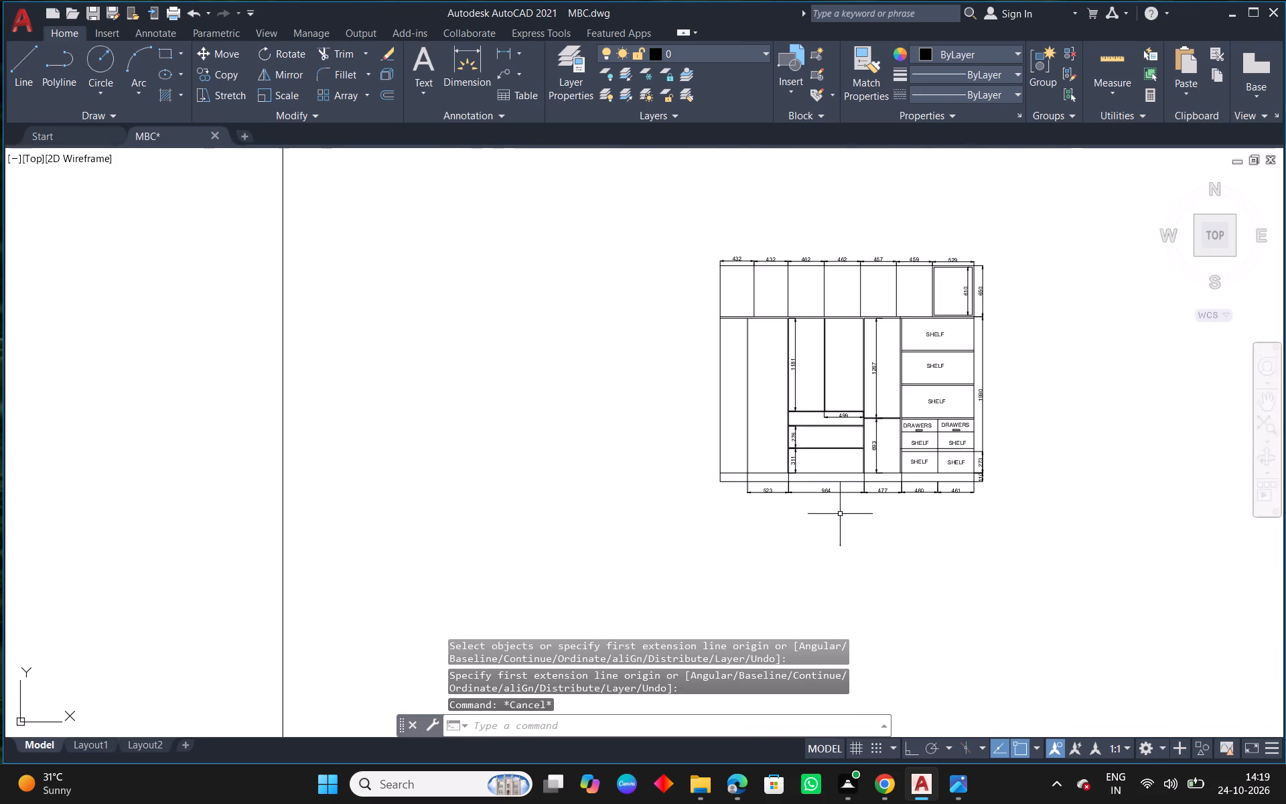
middle_click_drag(799, 523, 1121, 536)
scroll(1007, 533, "down", 3)
middle_click_drag(679, 458, 1035, 397)
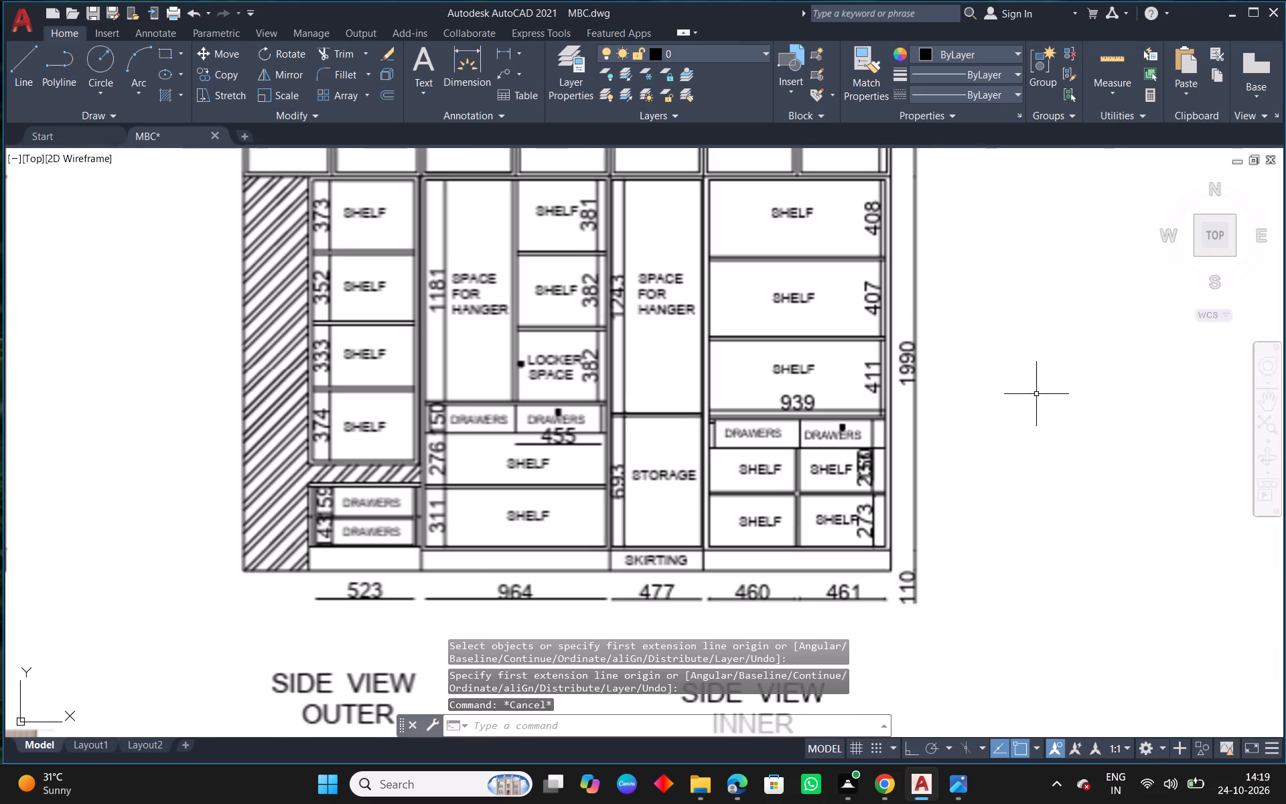
scroll(1017, 411, "down", 3)
middle_click_drag(1147, 446, 940, 436)
scroll(341, 411, "up", 3)
middle_click_drag(1066, 456, 376, 449)
middle_click_drag(944, 406, 739, 456)
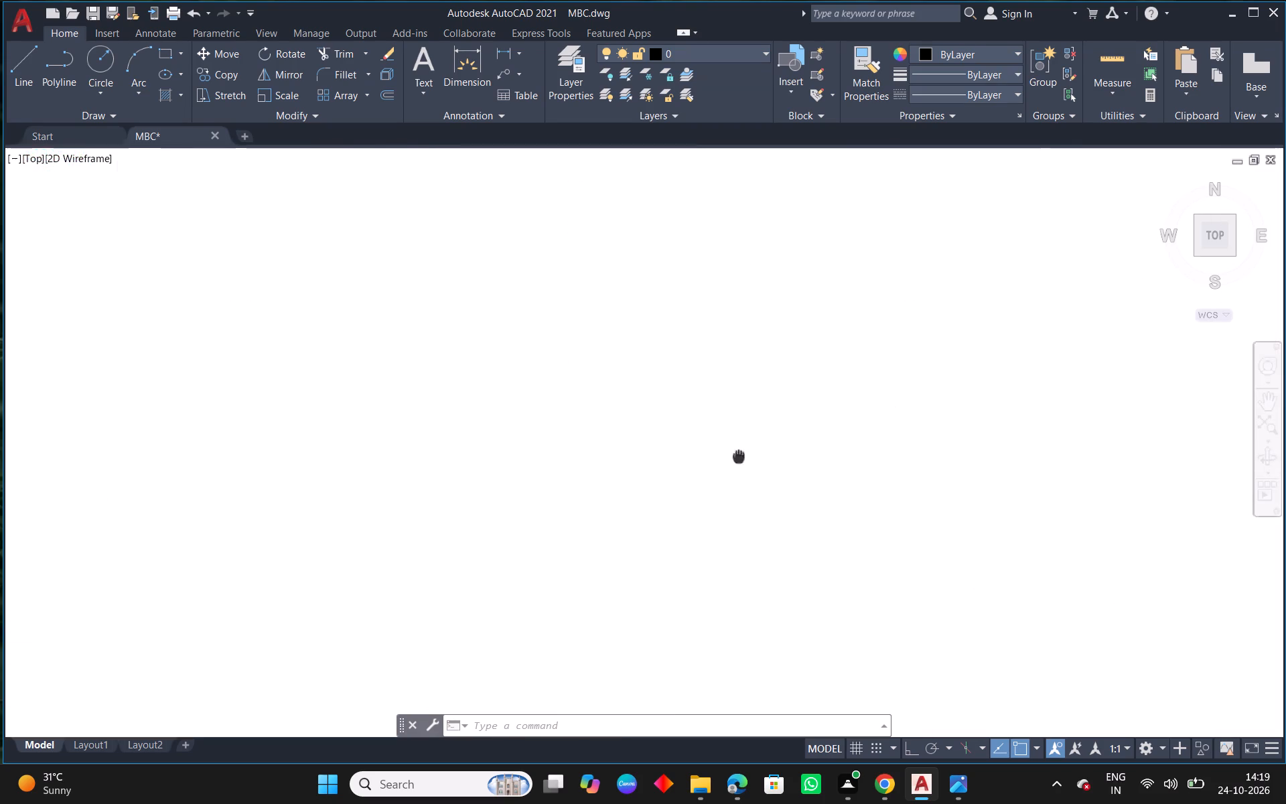
middle_click_drag(739, 456, 732, 464)
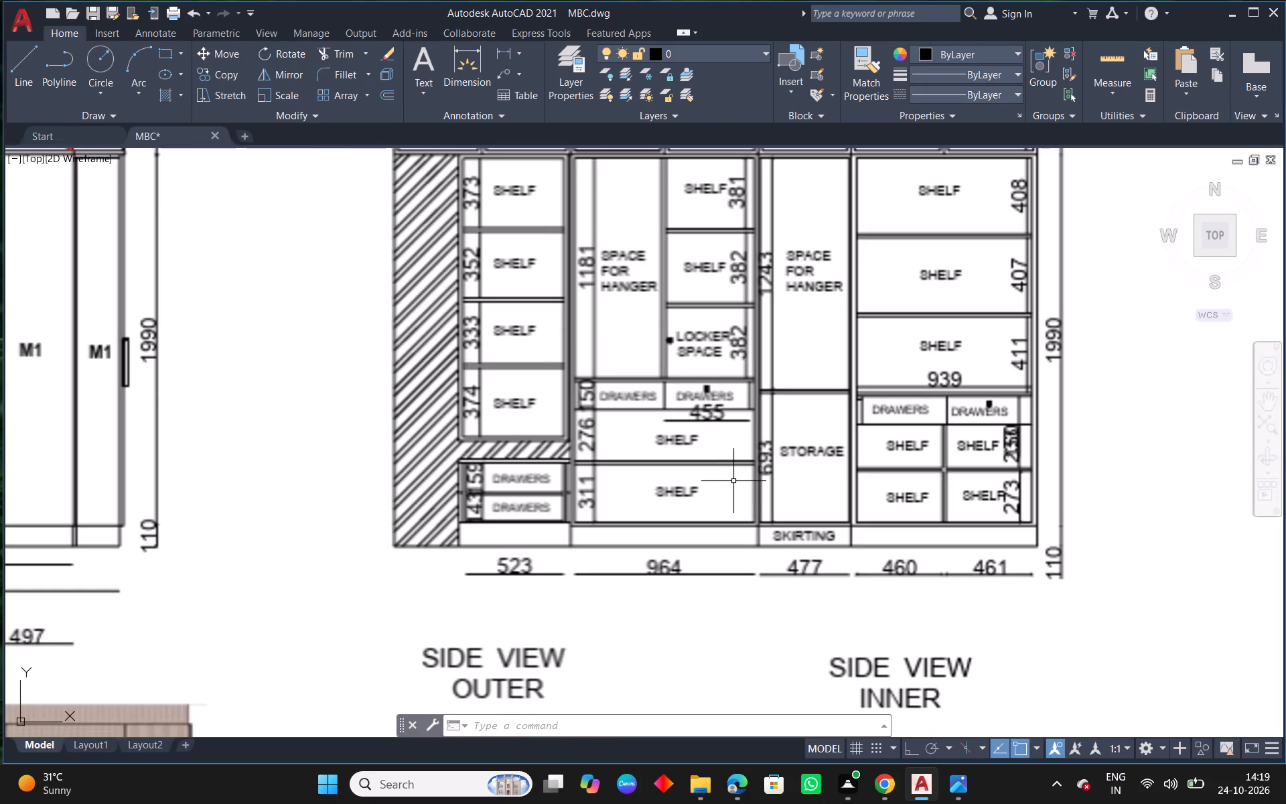
middle_click_drag(725, 448, 703, 582)
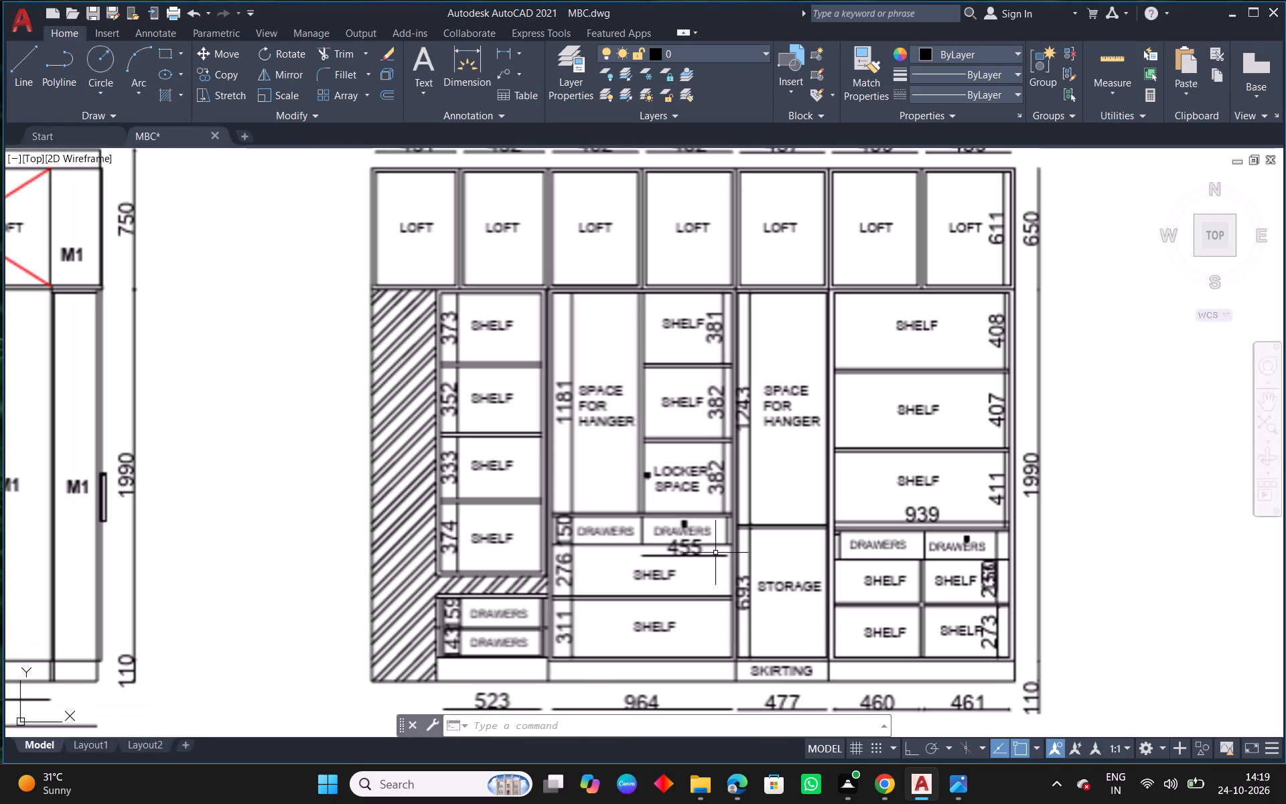
Erase the divider's two lines in the 964 bay together with the 499 dimension below them.
scroll(716, 551, "down", 1)
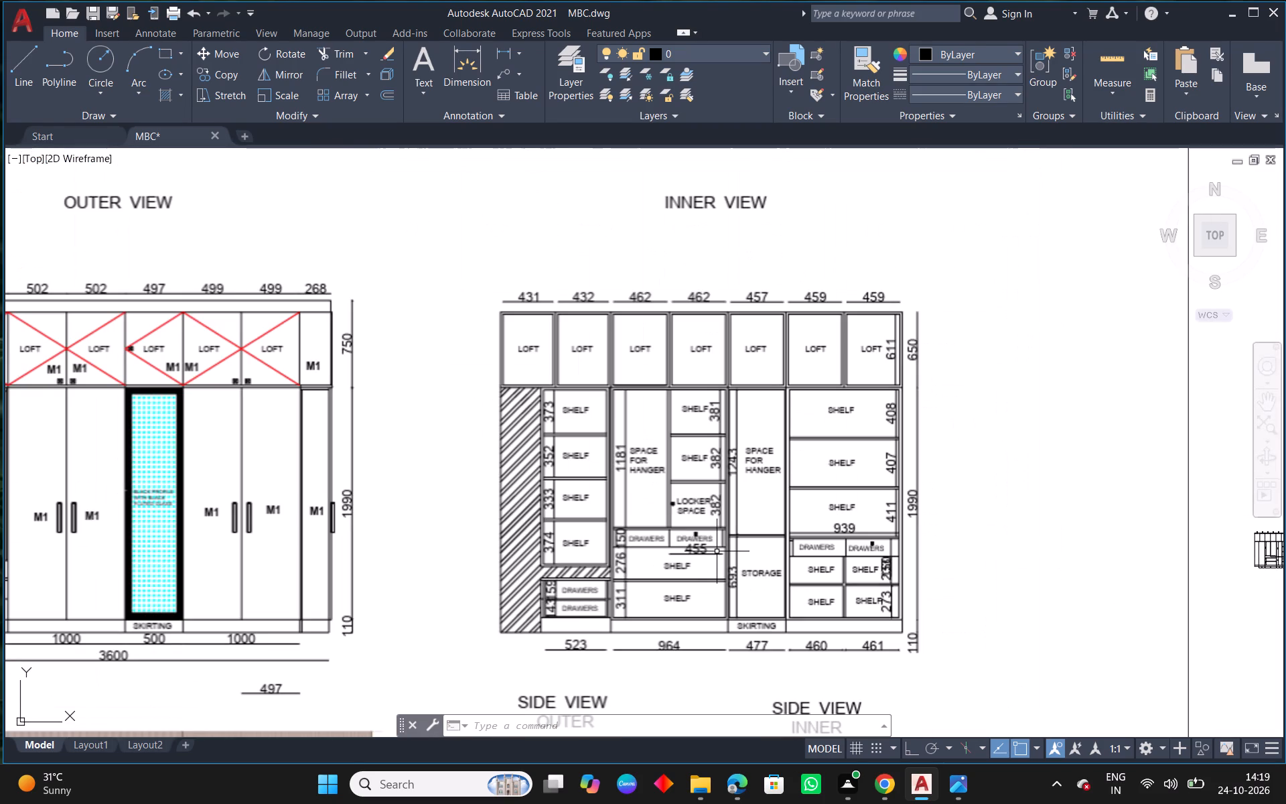
scroll(569, 475, "down", 2)
middle_click_drag(1035, 524, 663, 469)
scroll(443, 424, "up", 8)
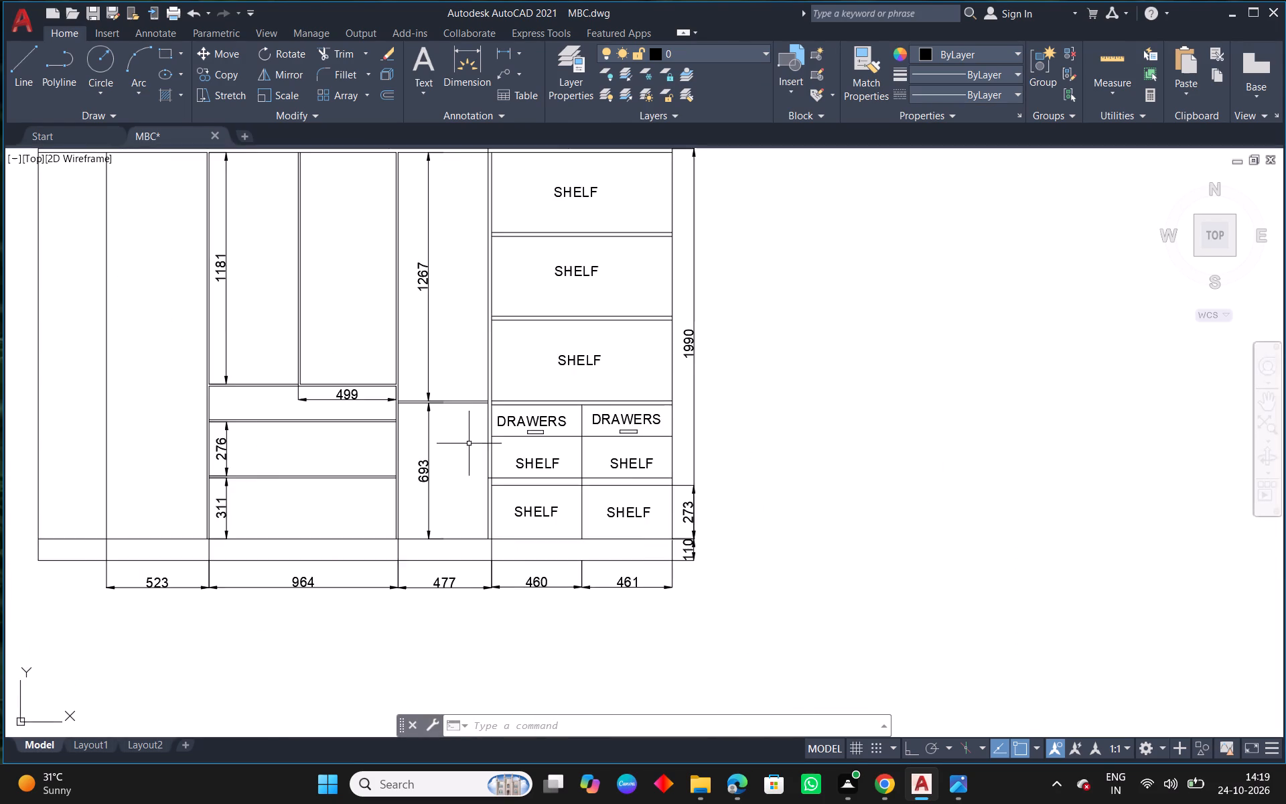
middle_click_drag(386, 452, 765, 519)
middle_click_drag(732, 381, 721, 560)
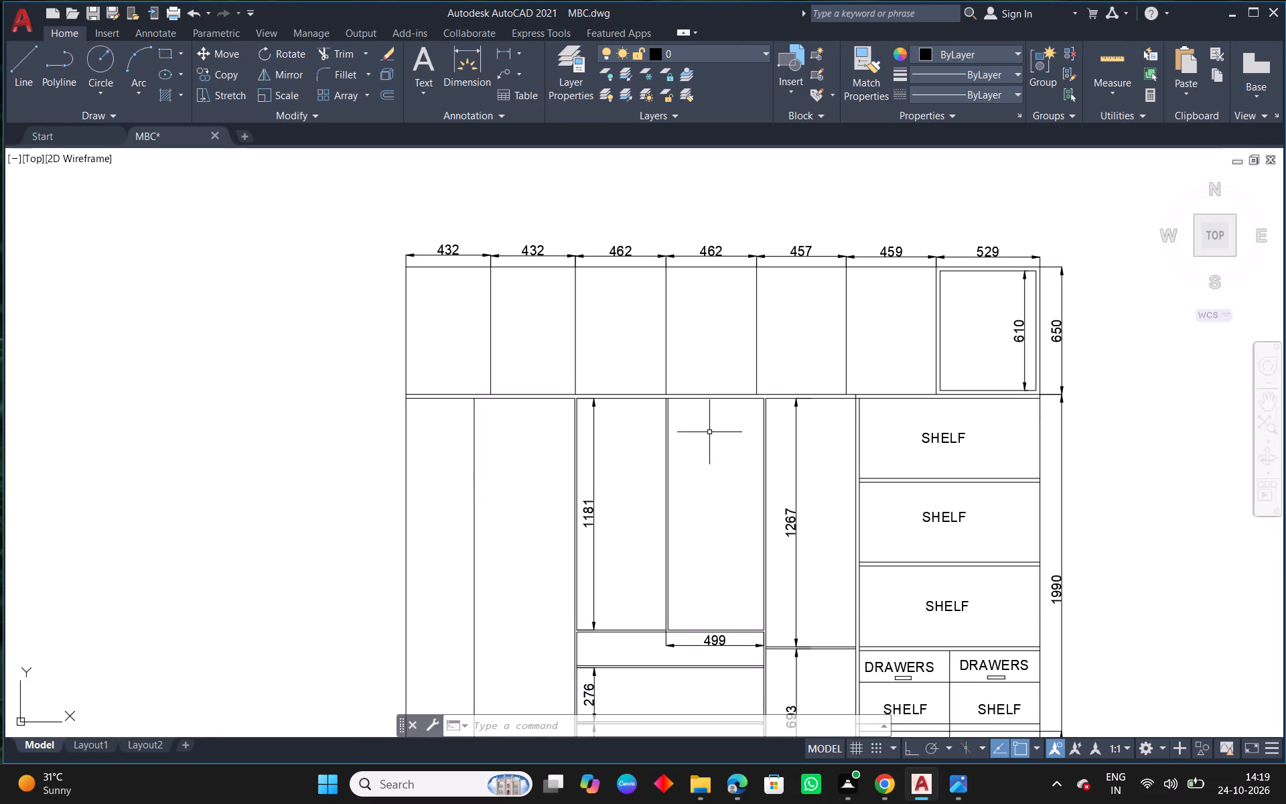
scroll(739, 680, "up", 1)
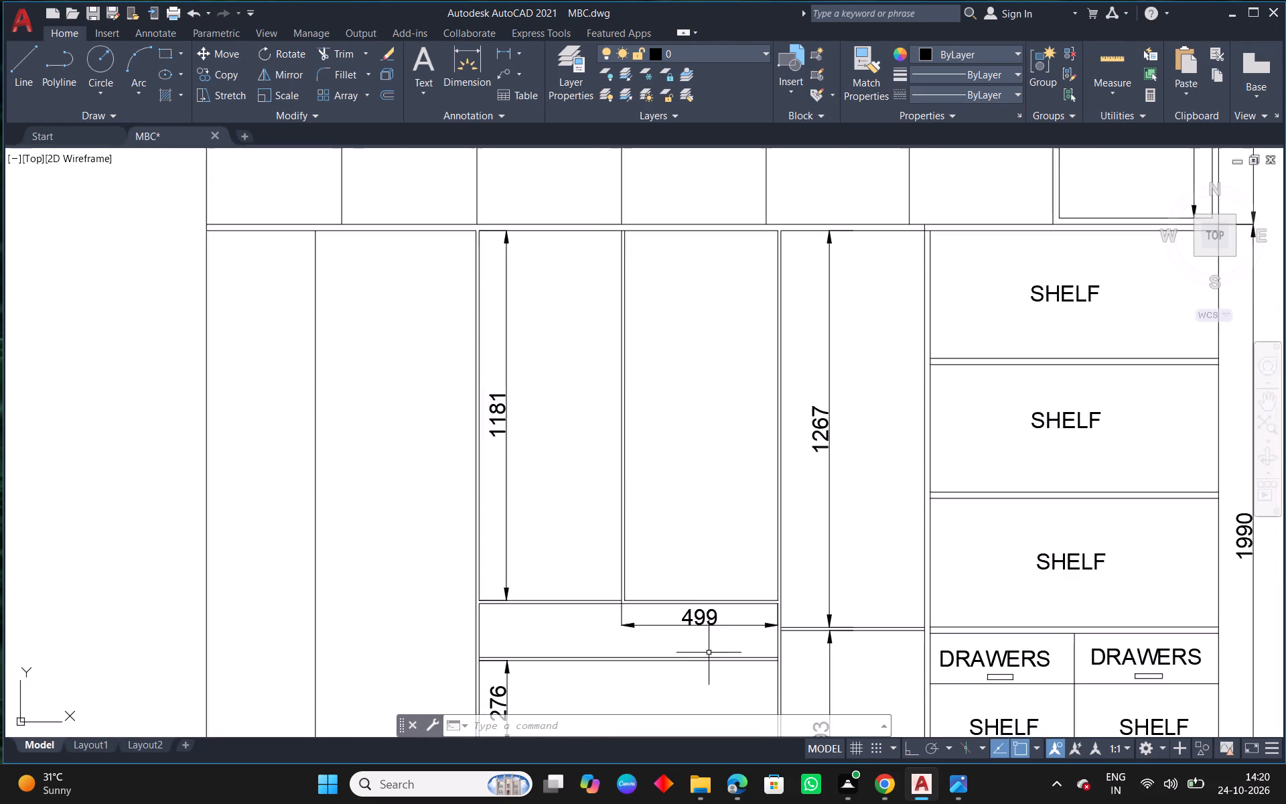
scroll(701, 645, "up", 2)
left_click(705, 578)
left_click_drag(597, 463, 527, 449)
left_click(442, 436)
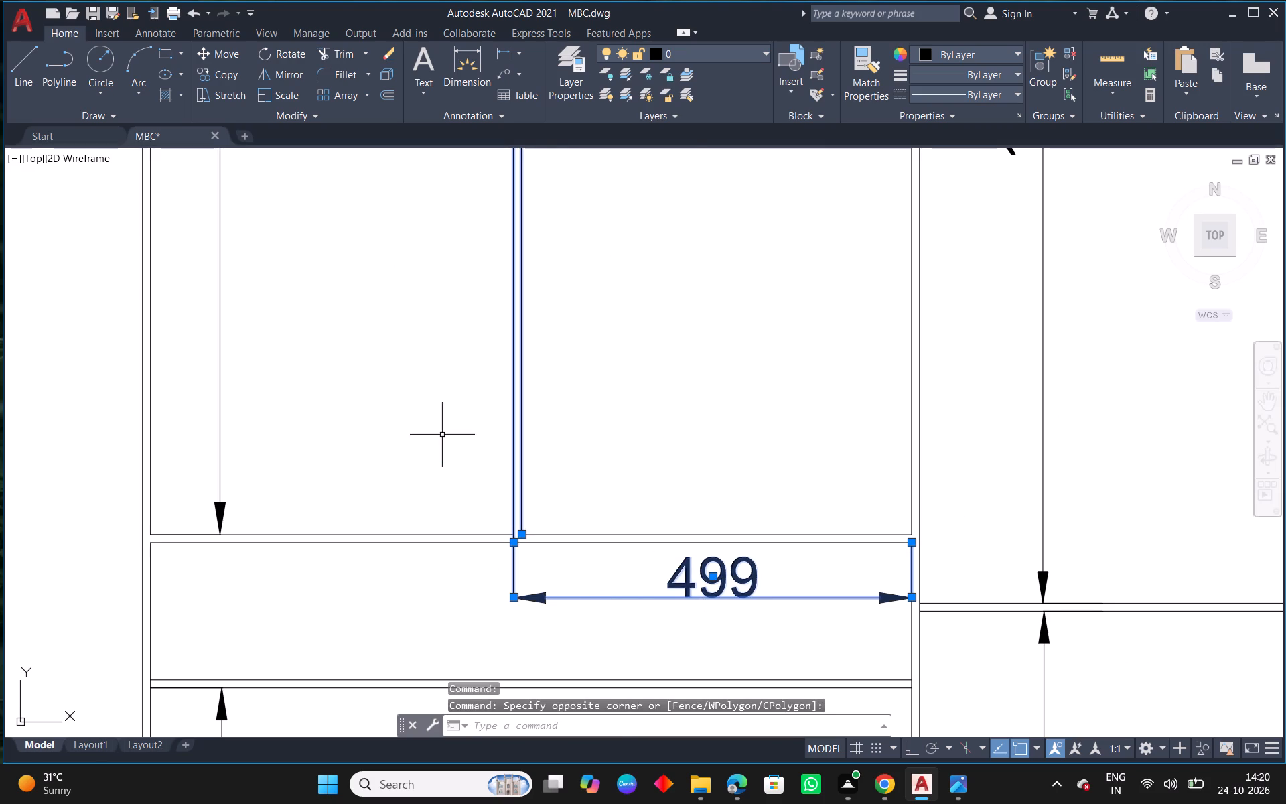
left_click(386, 58)
Offset the inner line of the 964 bay's right partition 455 to the left as the new divider line.
type("O")
key("space")
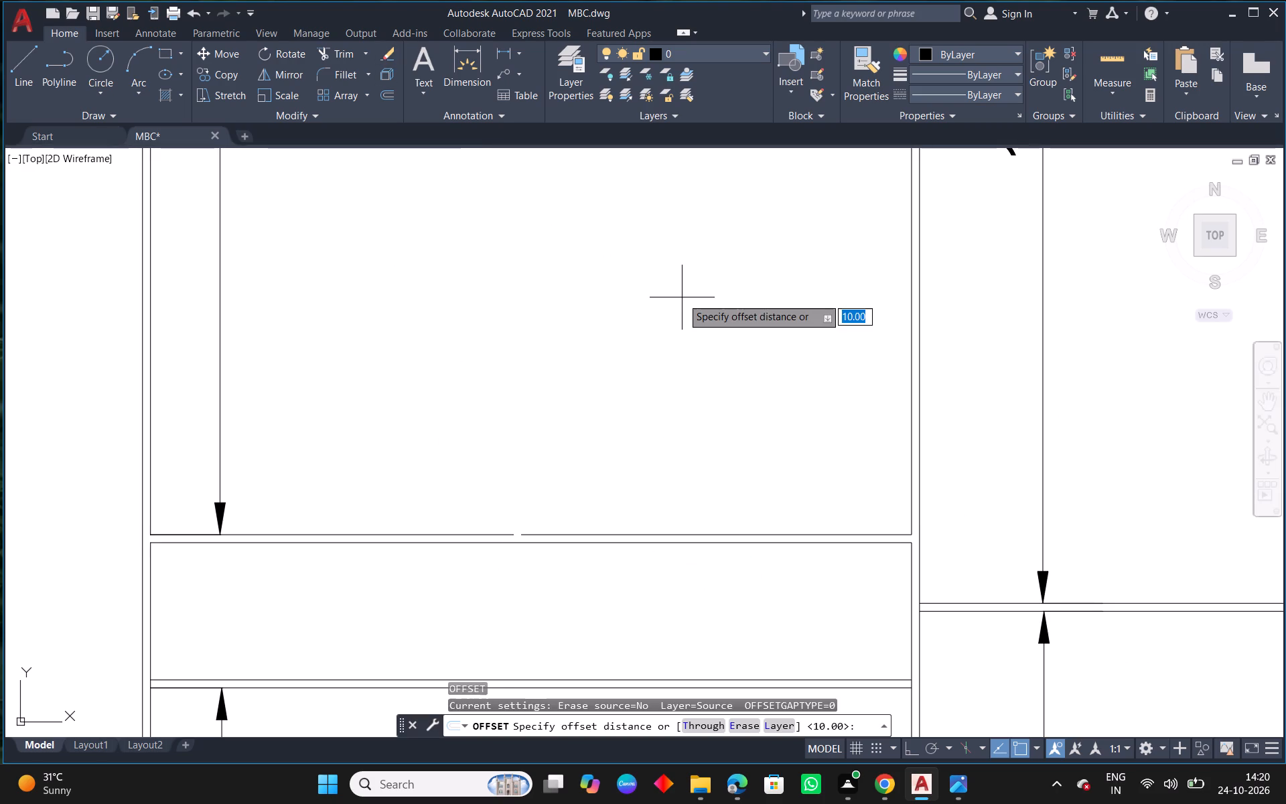
type("455")
key("Return")
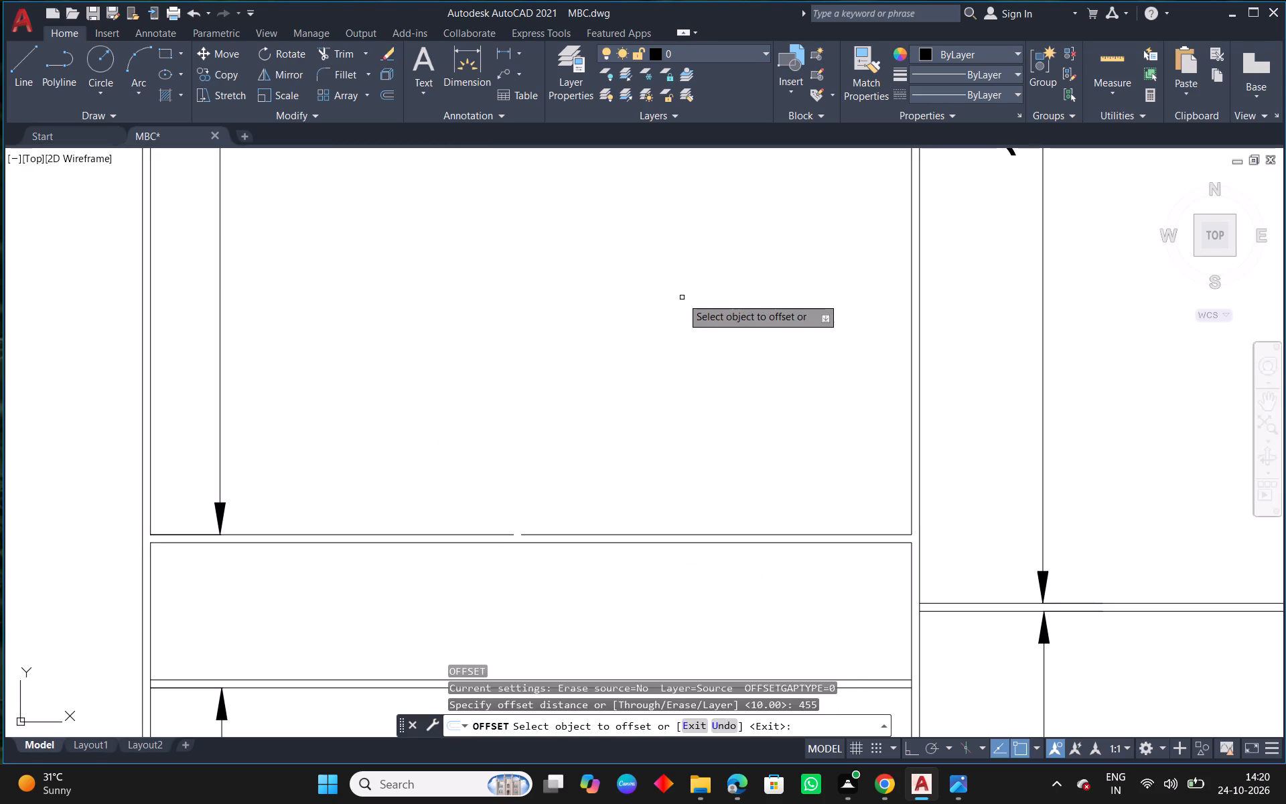
left_click(913, 380)
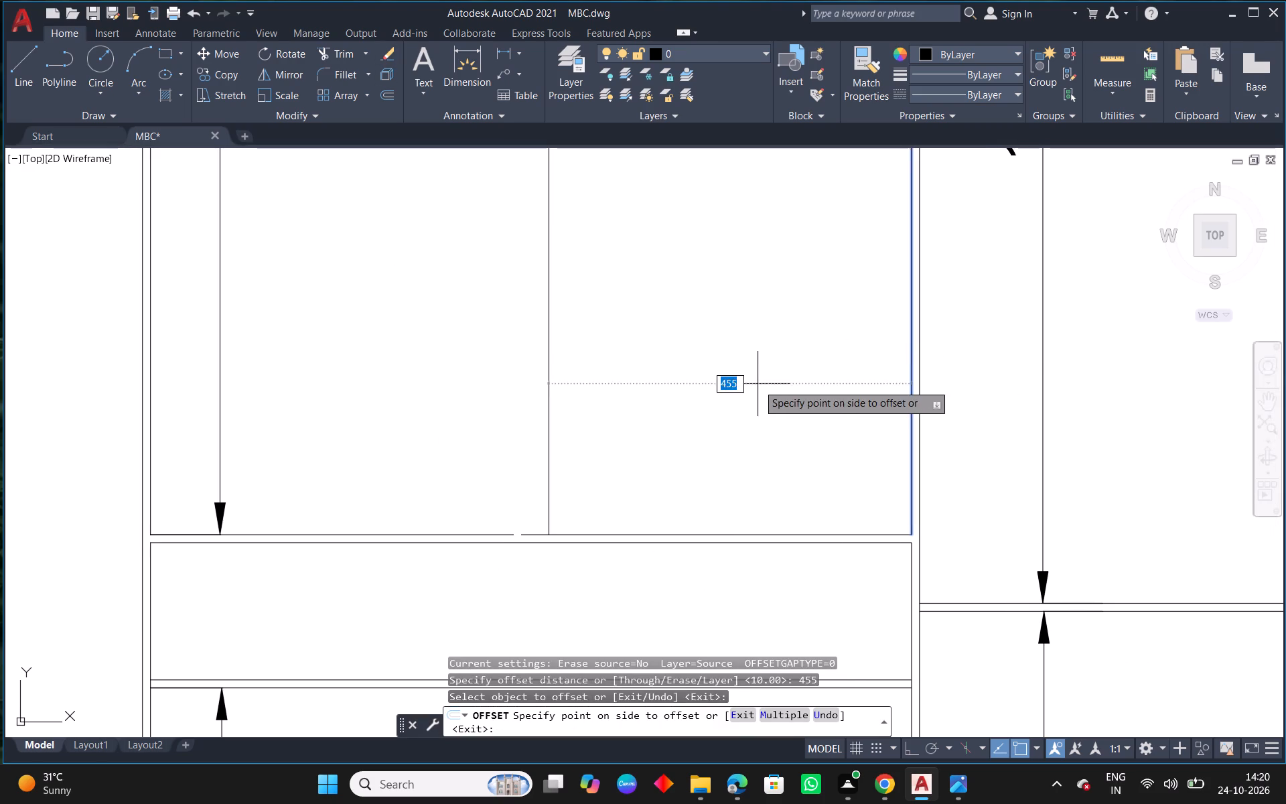
left_click(681, 389)
right_click(673, 381)
left_click(698, 387)
Join the two broken pieces of the upper line of the board below the hanger space.
scroll(506, 520, "up", 1)
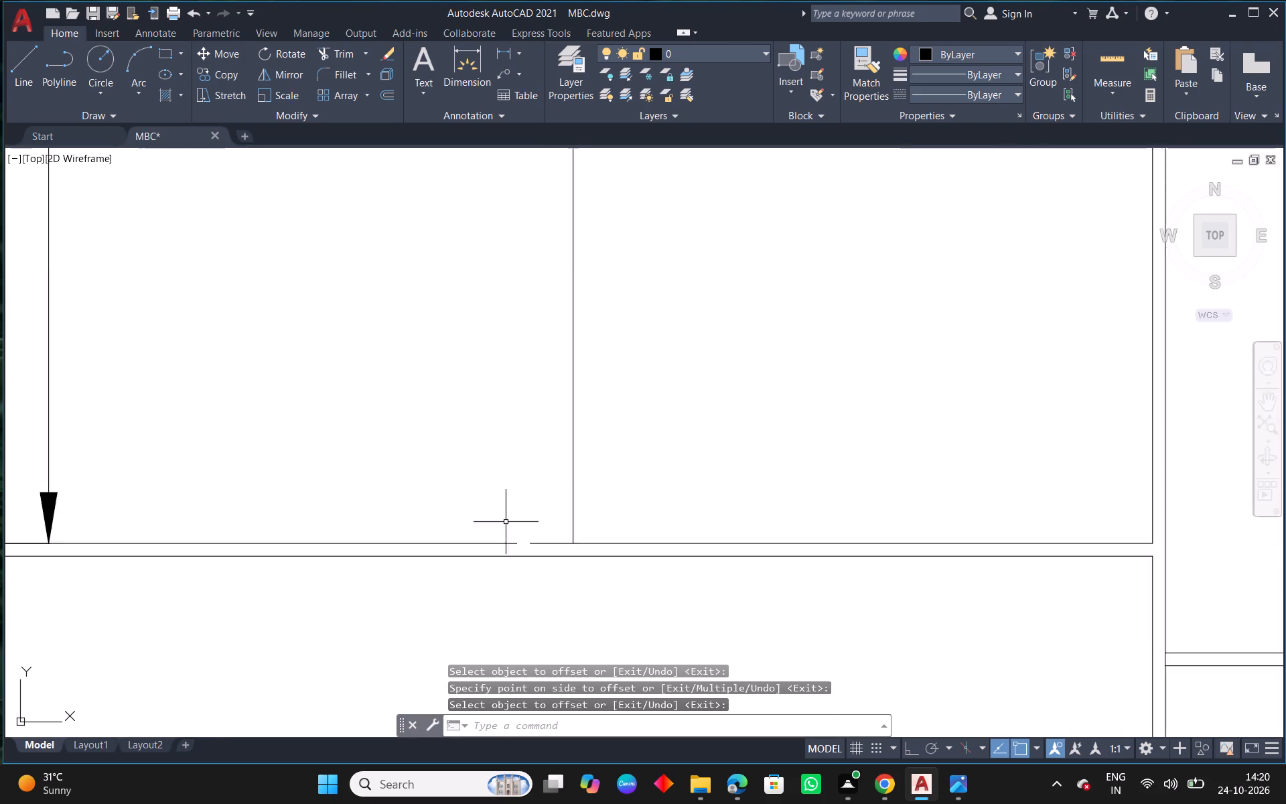
scroll(506, 523, "up", 1)
left_click(291, 117)
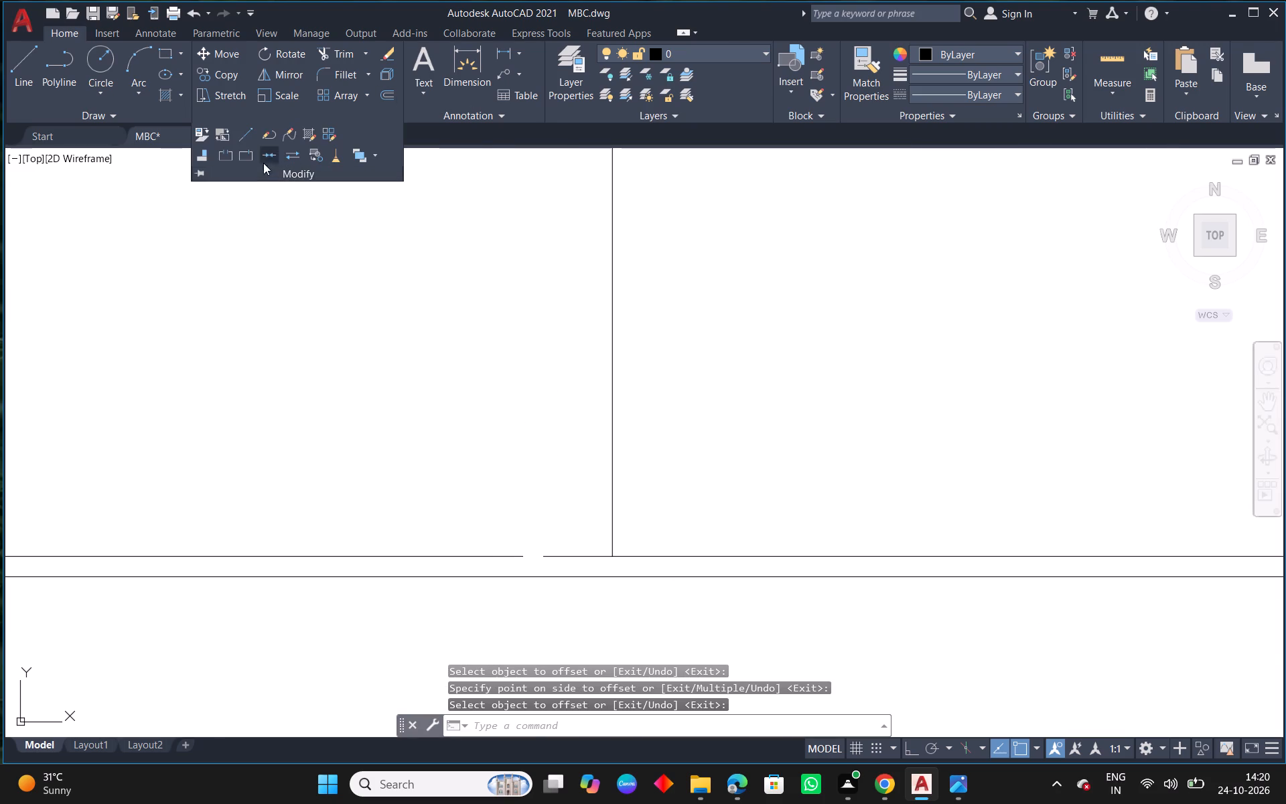
left_click(266, 151)
middle_click_drag(564, 514, 631, 470)
scroll(628, 539, "up", 1)
left_click_drag(654, 431, 611, 475)
left_click(517, 506)
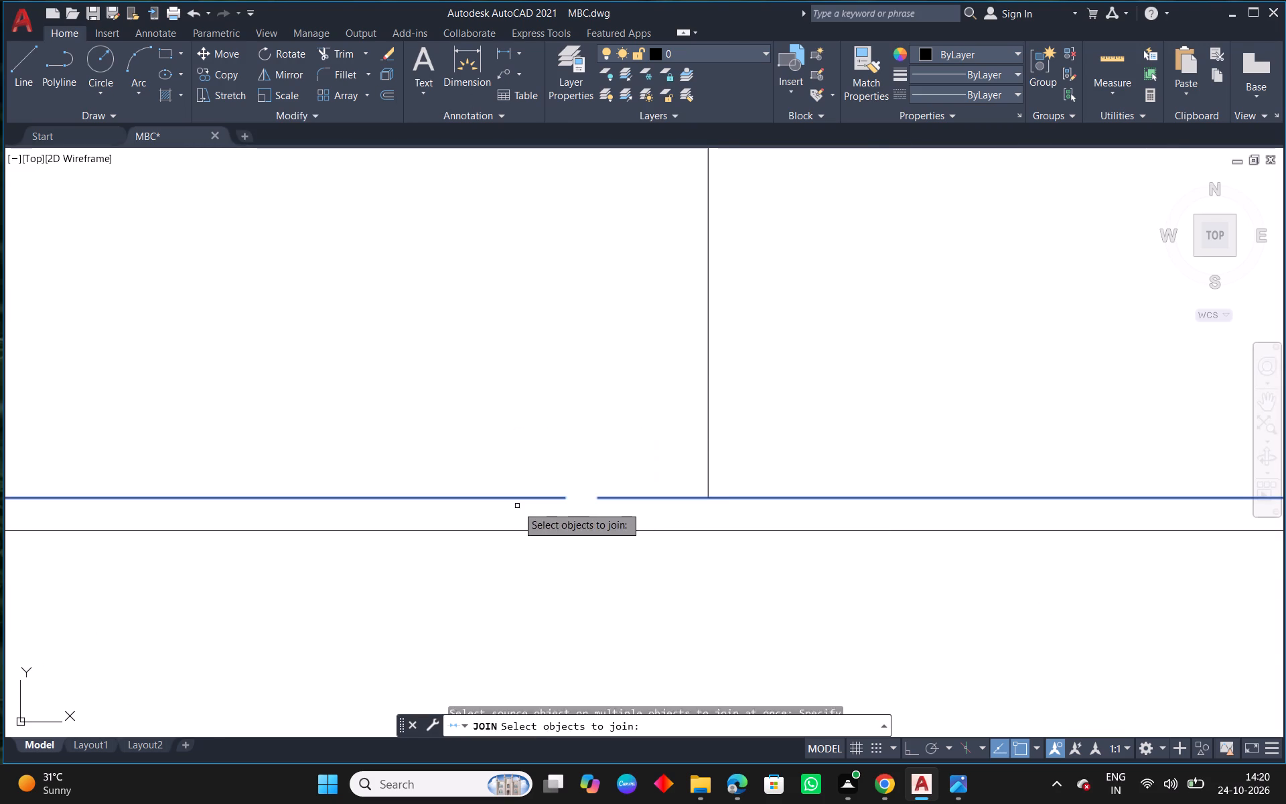
right_click(517, 502)
Offset the new divider line 10 to the left to give the divider its thickness.
scroll(709, 499, "down", 7)
scroll(745, 462, "up", 2)
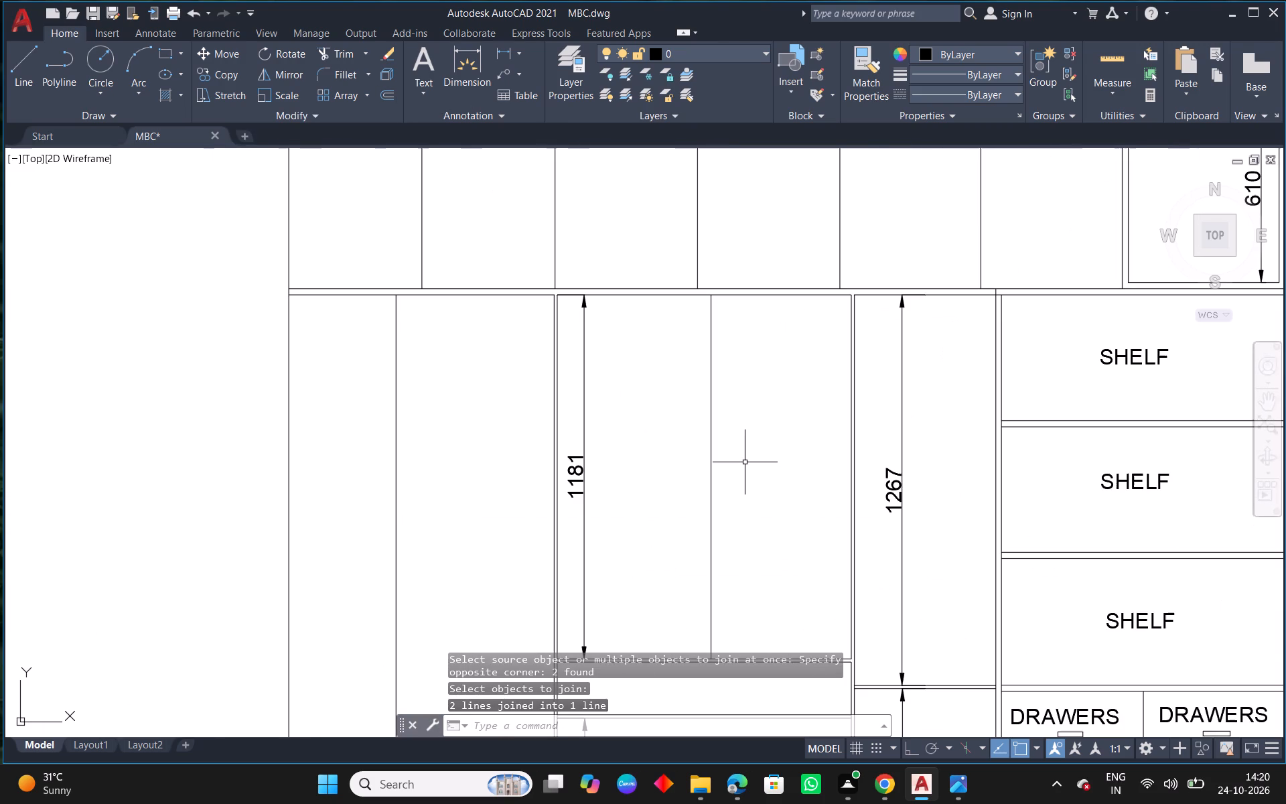
type("OM")
key("BackSpace")
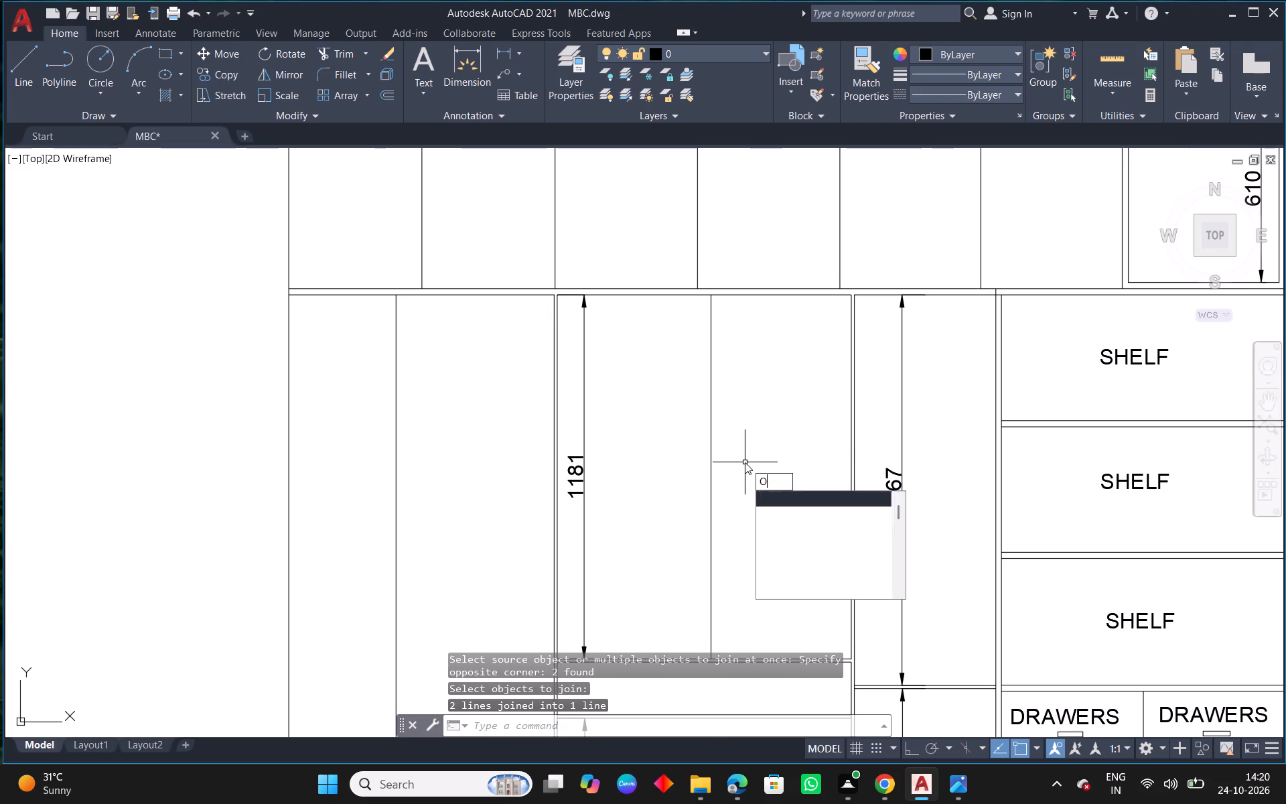
key("space")
type("10")
key("Return")
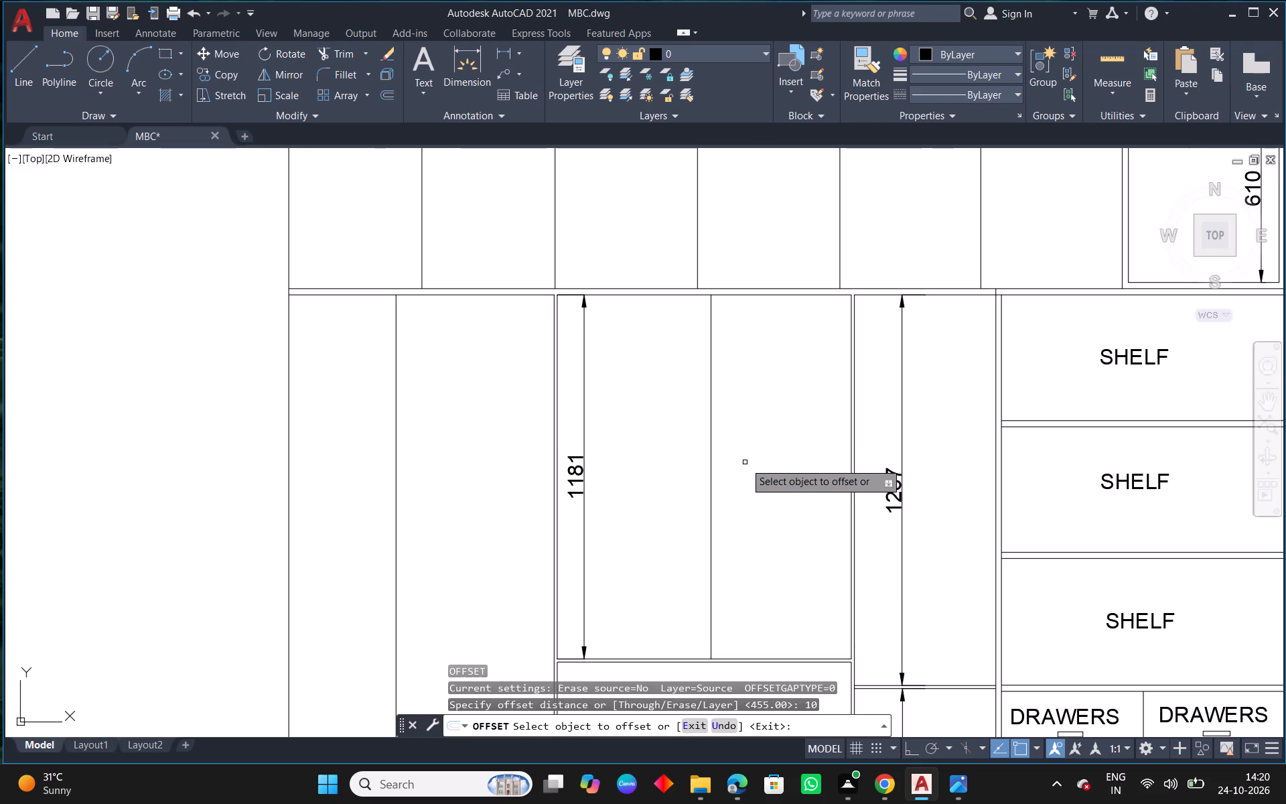
scroll(745, 462, "up", 1)
left_click(691, 488)
left_click(642, 499)
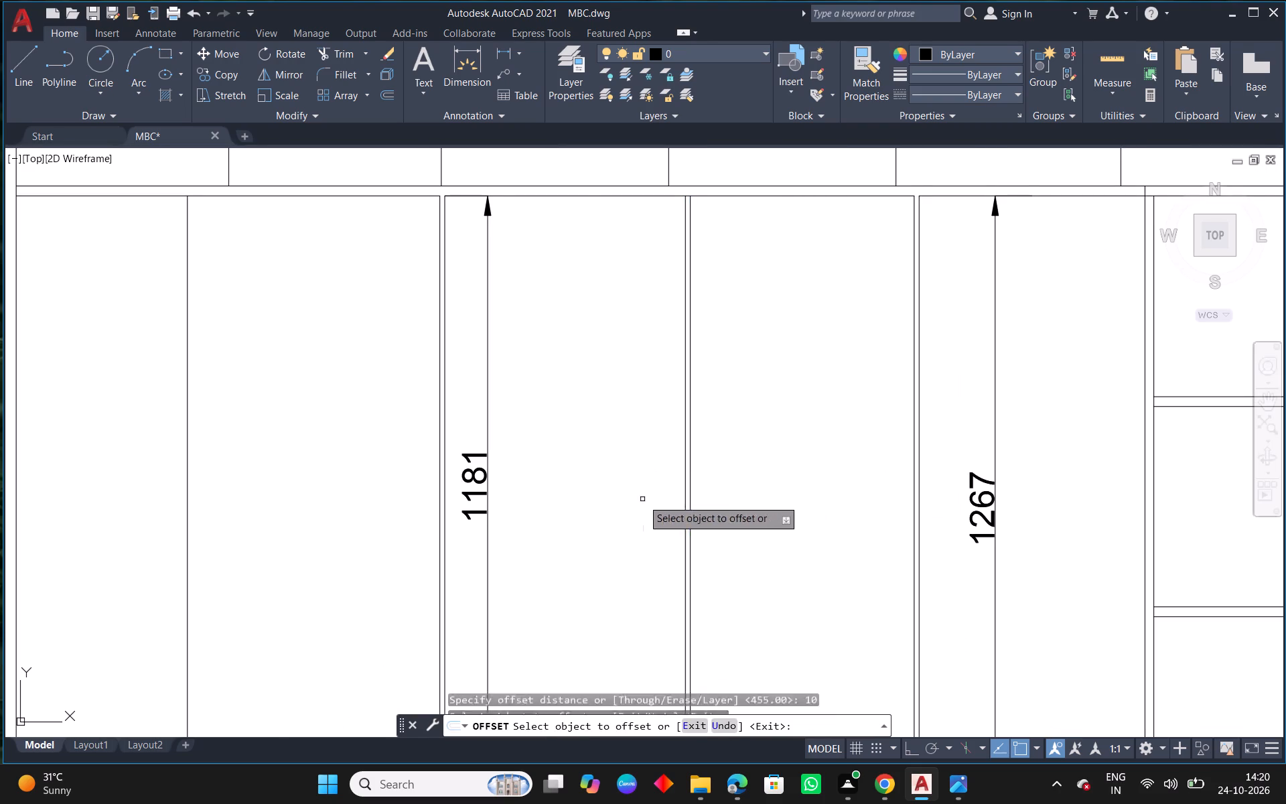
right_click(628, 381)
left_click(654, 393)
Trim the lower board's upper line and the loft base's lower line between the divider's two lines.
scroll(664, 376, "down", 3)
scroll(627, 466, "up", 4)
scroll(905, 470, "up", 2)
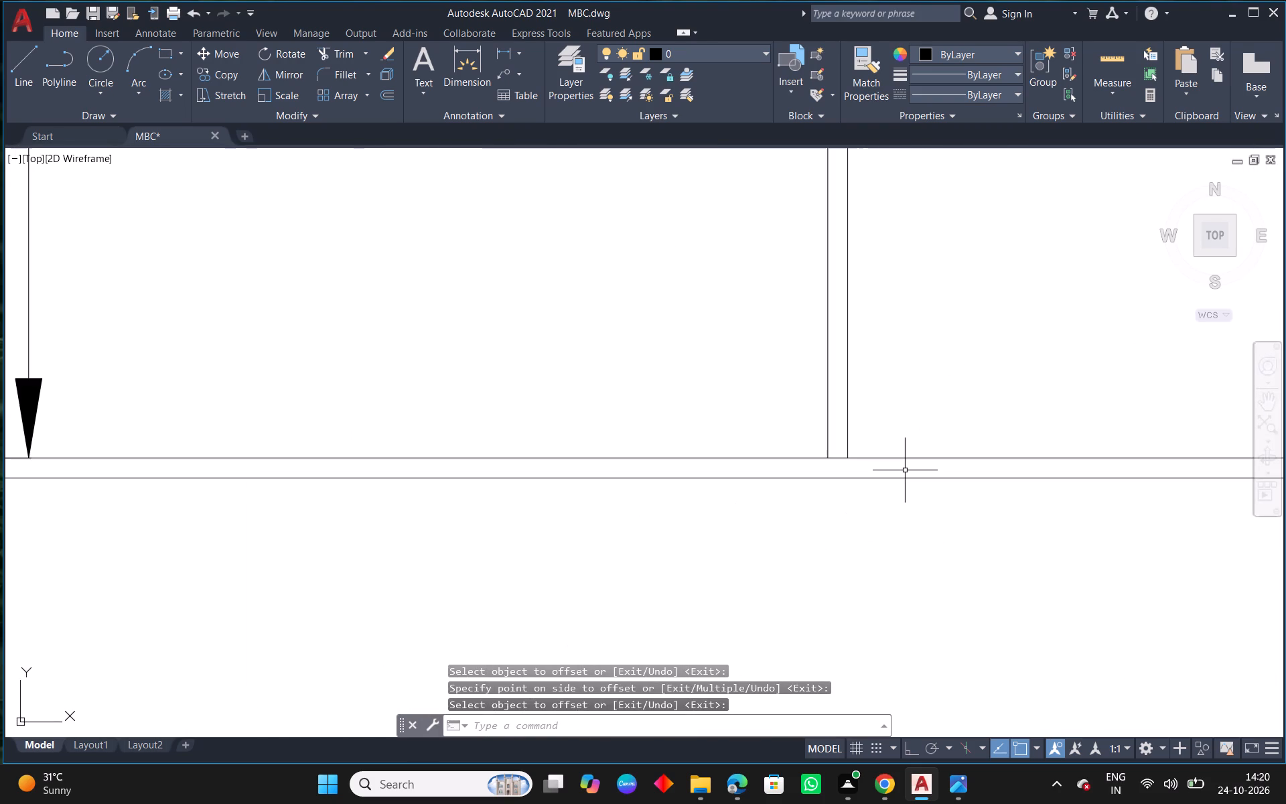
type("TR")
key("space")
key("space")
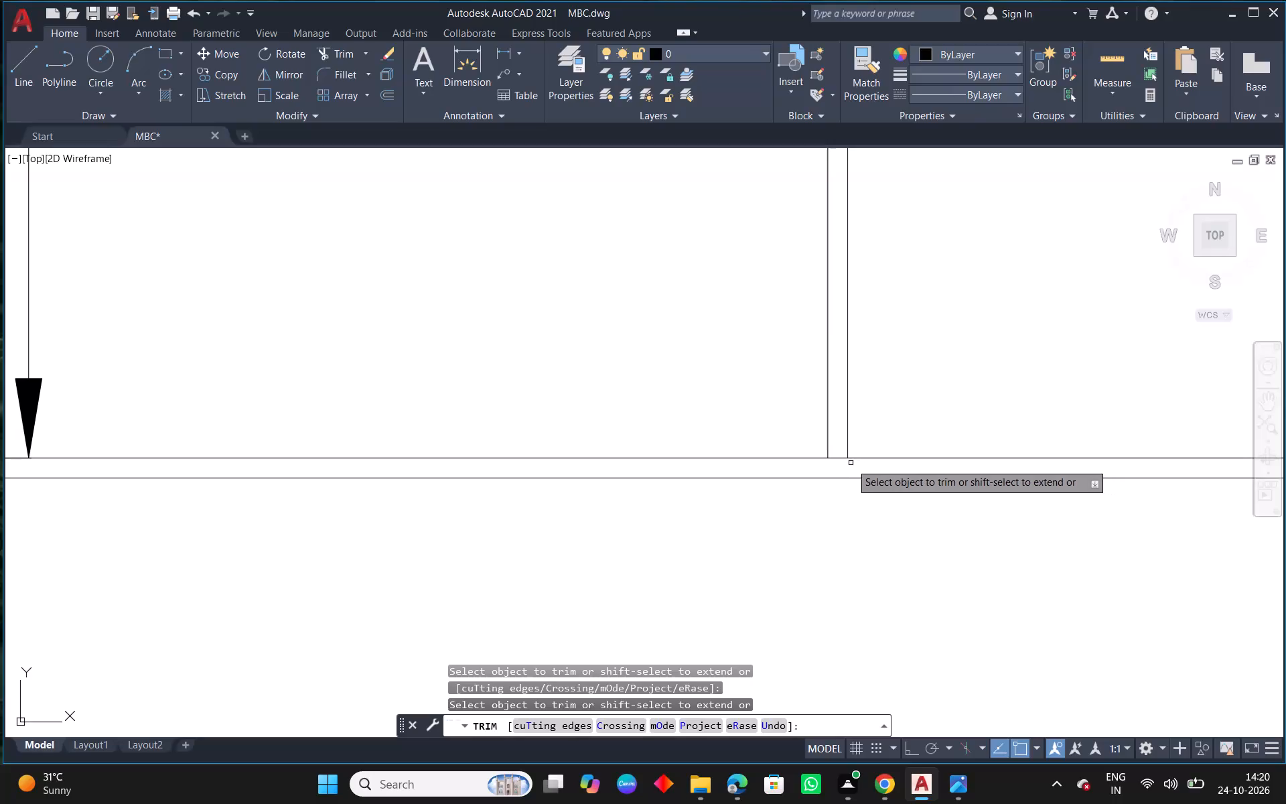
left_click(836, 458)
scroll(886, 420, "down", 5)
middle_click_drag(954, 331, 805, 526)
scroll(733, 407, "up", 5)
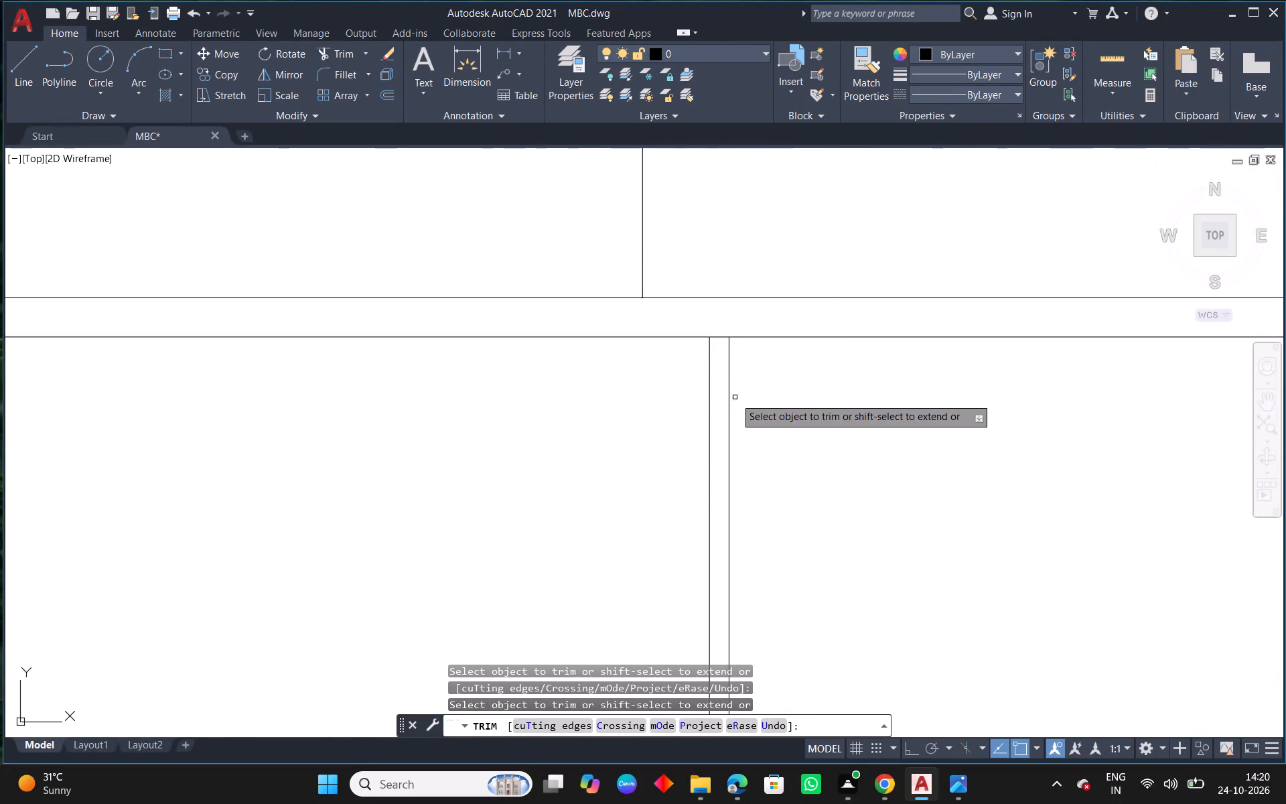
left_click(723, 336)
right_click(723, 336)
left_click(766, 348)
scroll(821, 398, "down", 4)
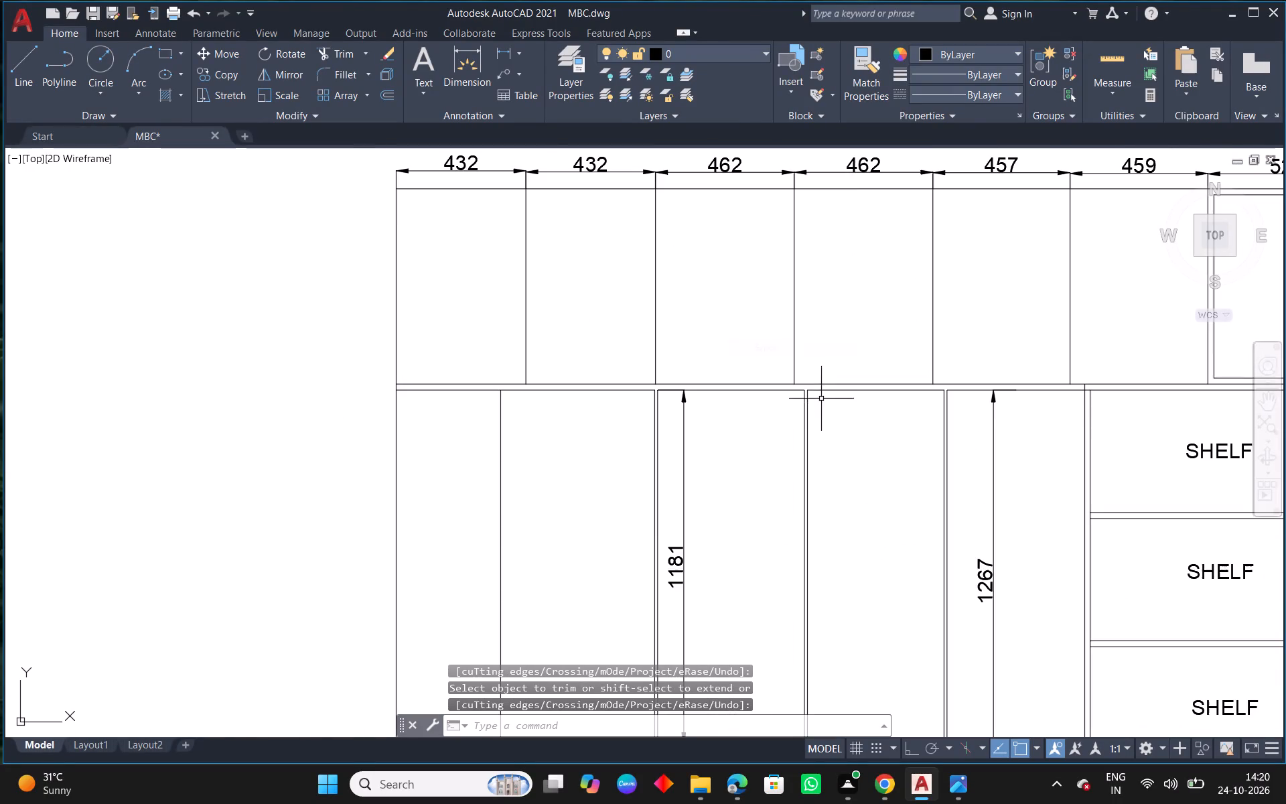
Dimension the clear width from the divider's right line to the 964 bay's right partition, placing it just below the board.
middle_click_drag(889, 478, 854, 281)
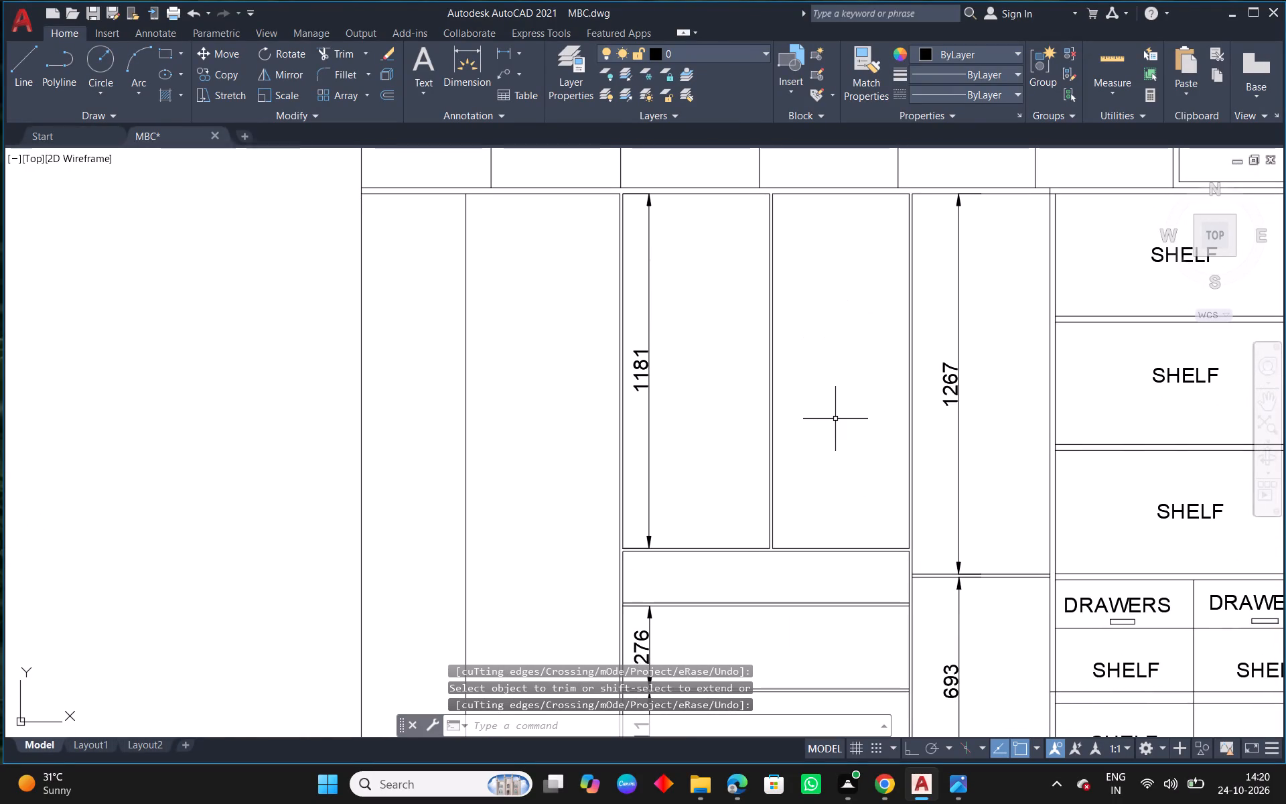
middle_click_drag(779, 475, 813, 327)
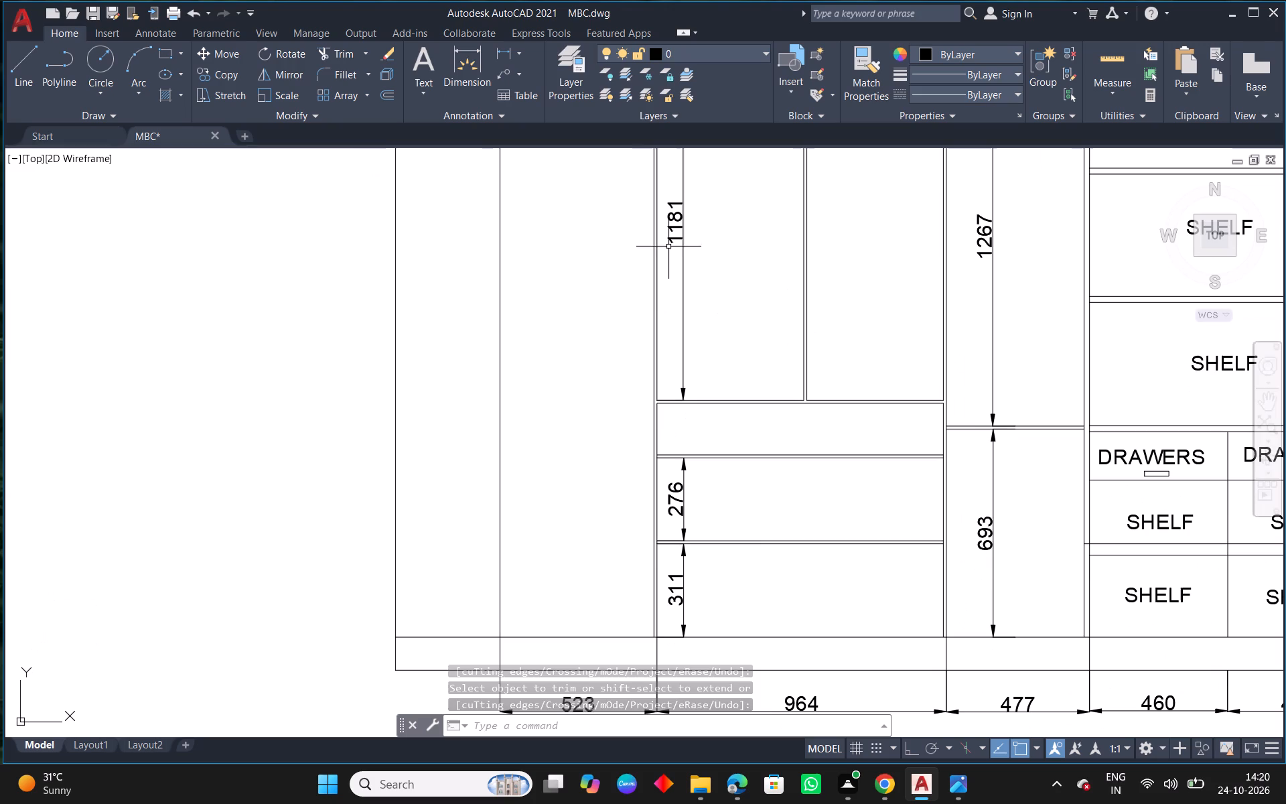
left_click(472, 70)
scroll(720, 483, "up", 2)
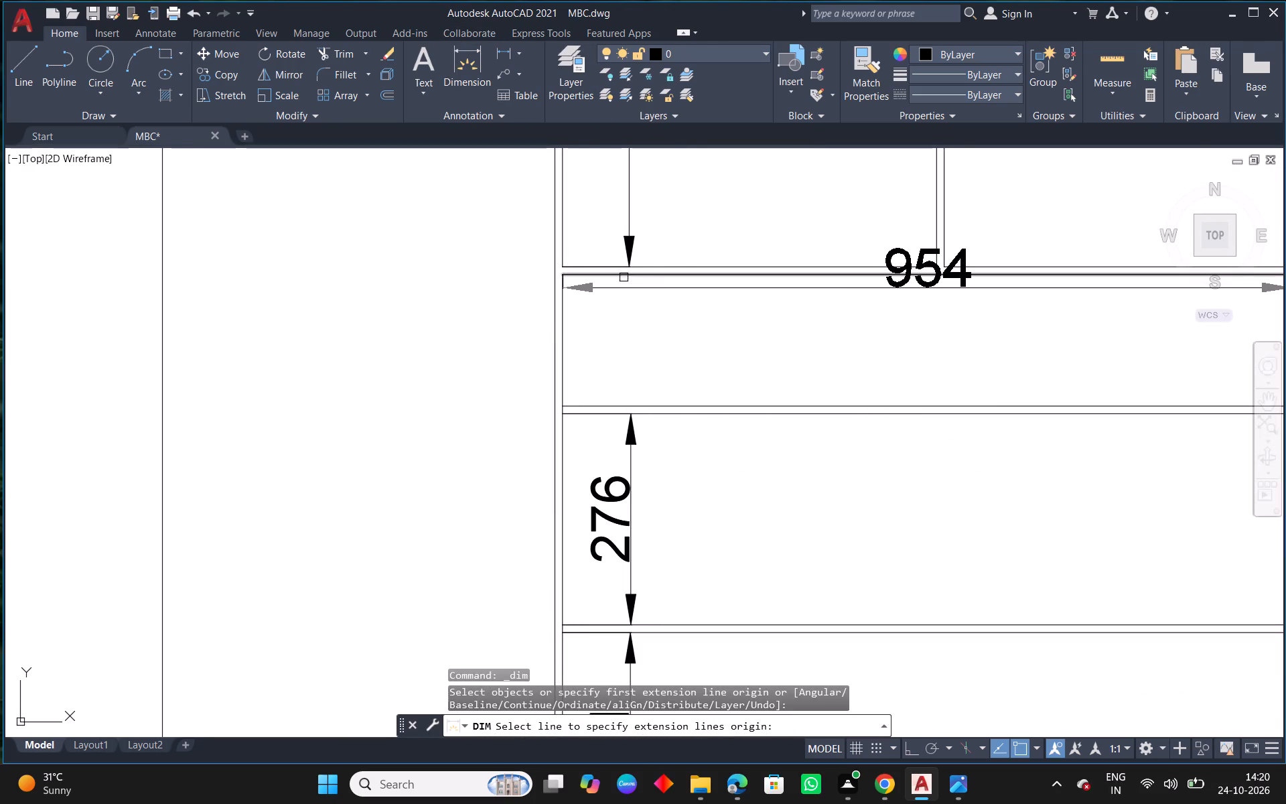
middle_click_drag(826, 330, 672, 337)
middle_click_drag(926, 320, 644, 399)
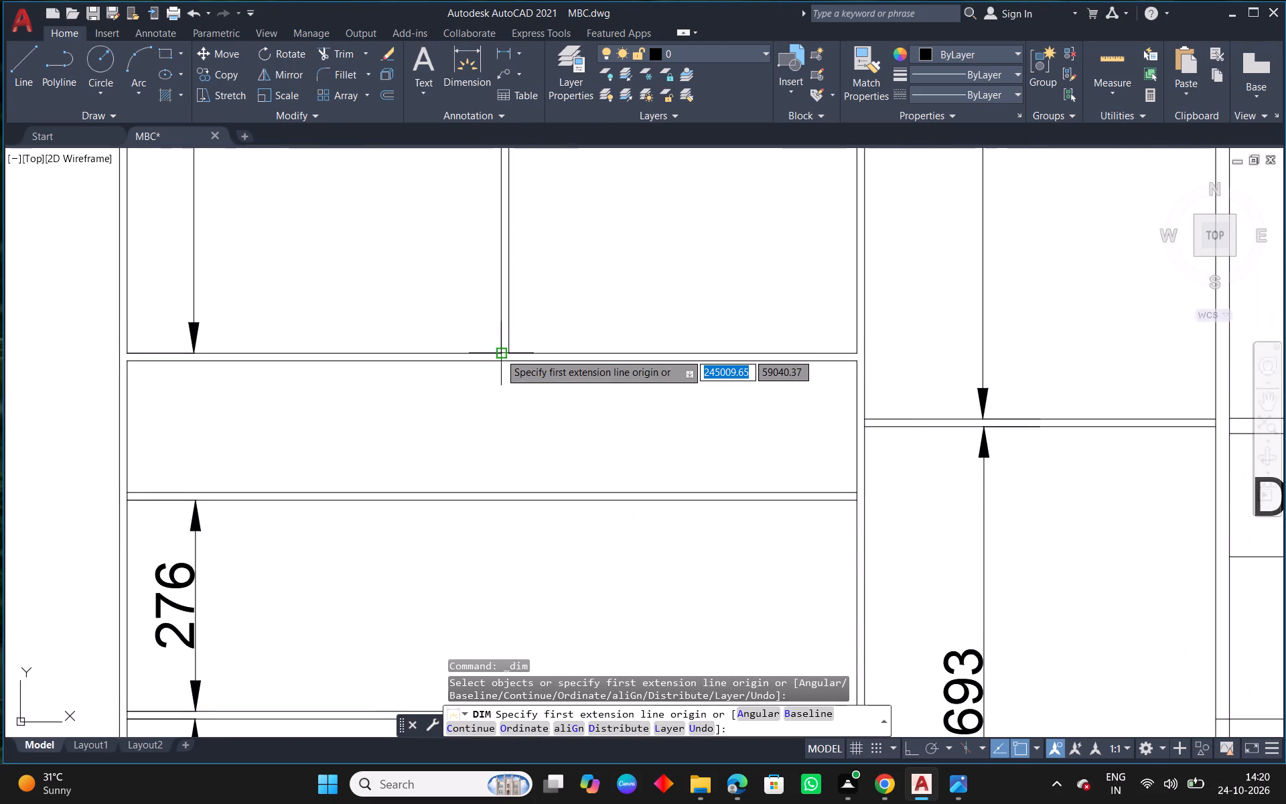
left_click(509, 353)
left_click(855, 350)
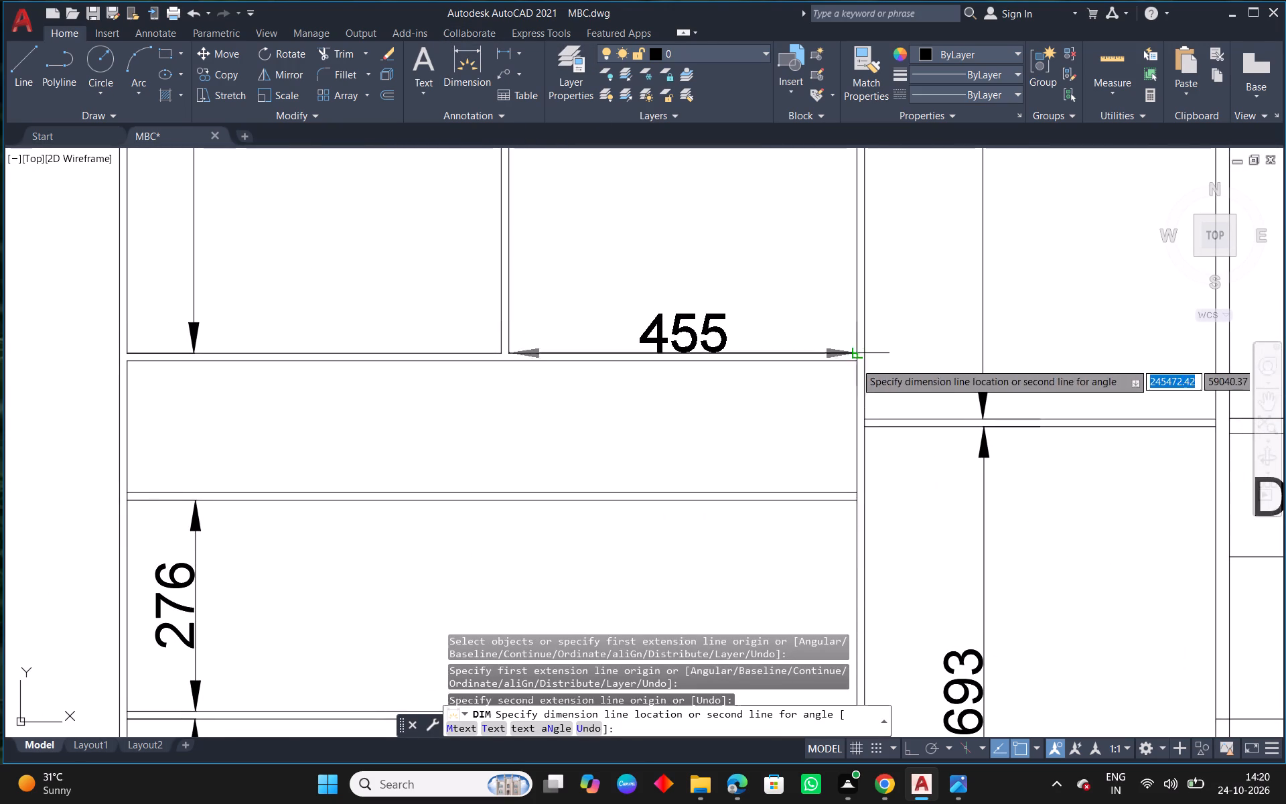
left_click(843, 413)
Dimension the height of the drawer space below the hanger space, in line with the 276 dimension.
middle_click_drag(286, 401, 552, 429)
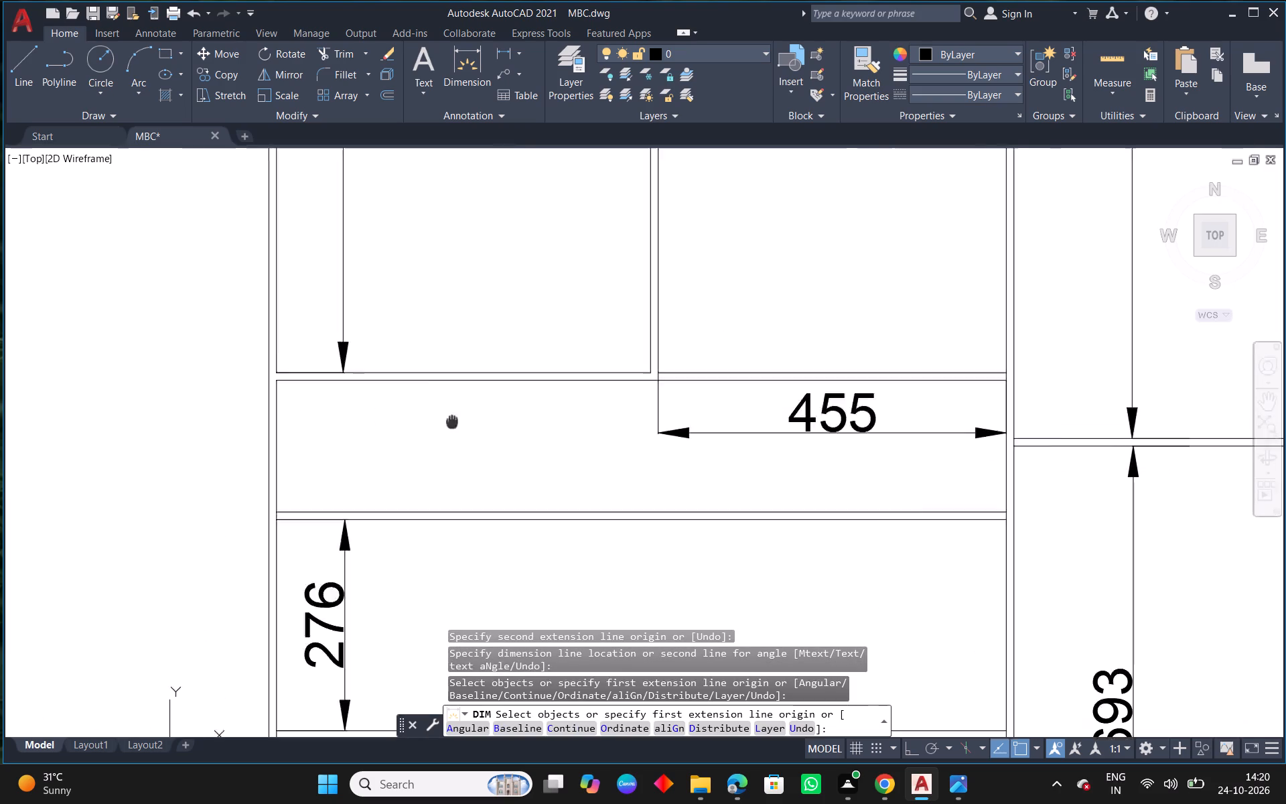
middle_click_drag(552, 429, 590, 431)
scroll(456, 531, "up", 2)
left_click(394, 502)
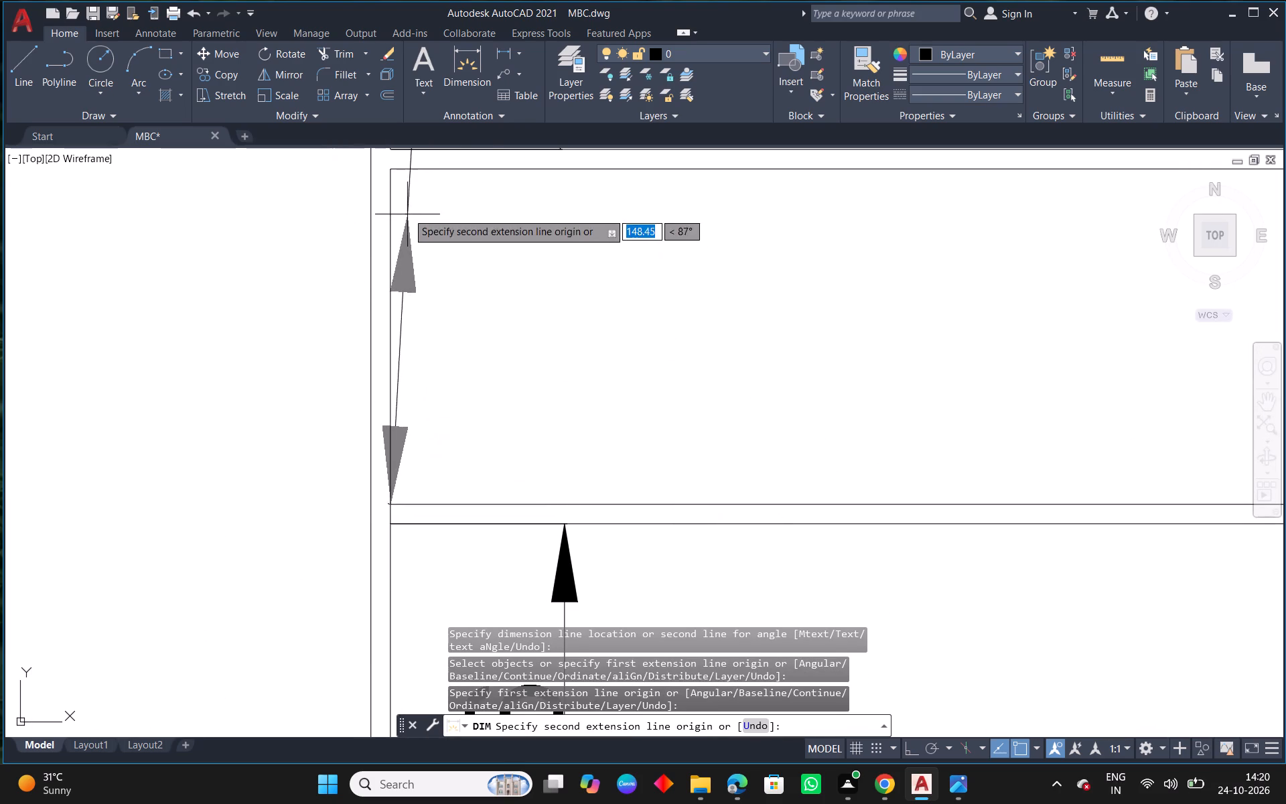
left_click(391, 166)
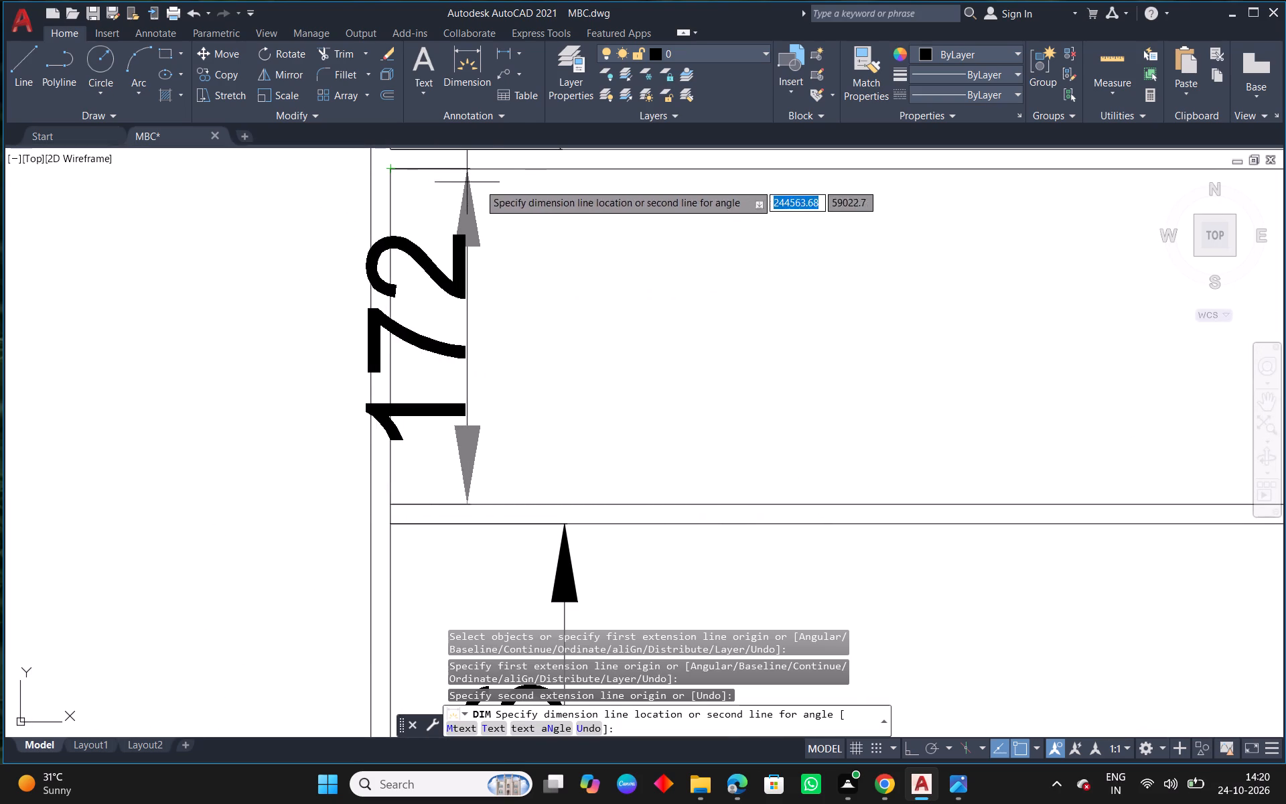
left_click(564, 198)
right_click(564, 198)
left_click(617, 208)
Offset the board's upper line 382 upward in the compartment right of the divider, following the locker space height in the reference.
scroll(640, 334, "down", 4)
middle_click_drag(855, 437, 670, 505)
scroll(670, 507, "down", 1)
scroll(666, 449, "down", 2)
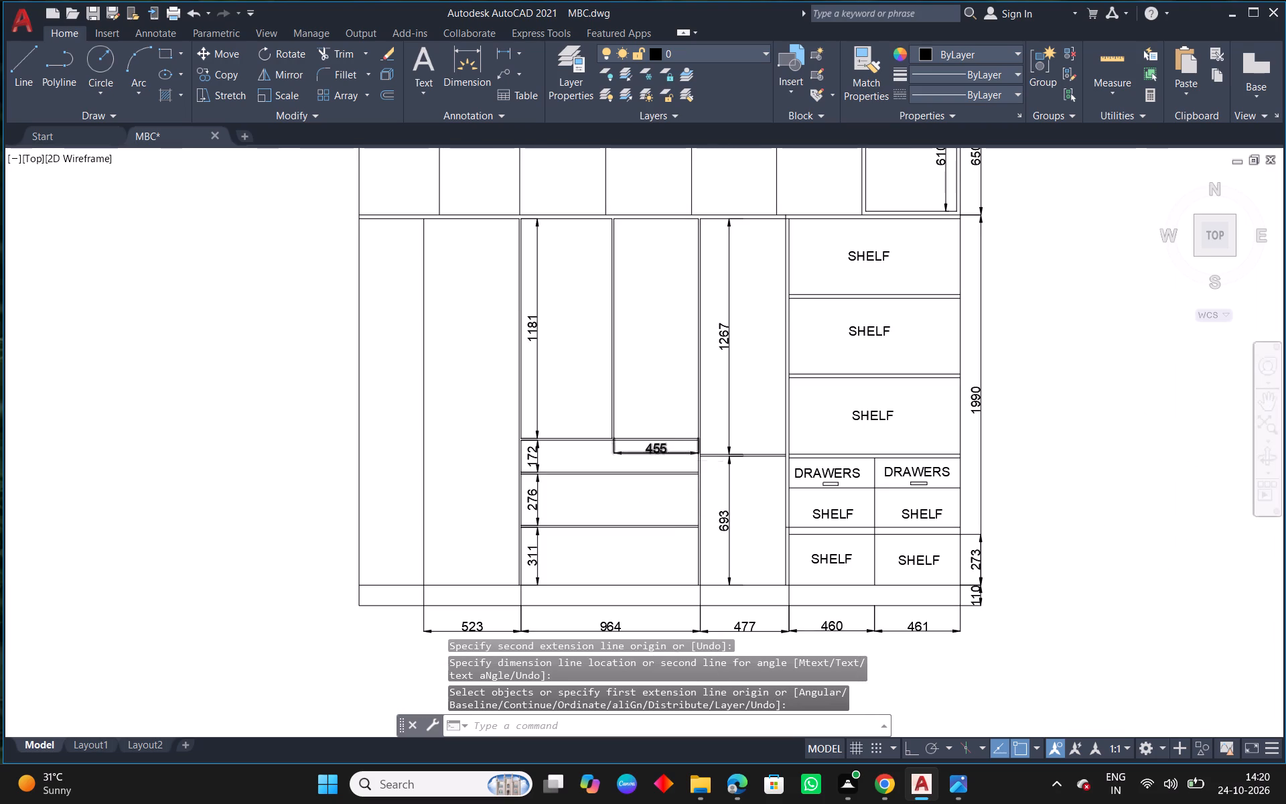
scroll(666, 449, "down", 2)
middle_click_drag(475, 575, 921, 437)
scroll(921, 437, "down", 3)
scroll(676, 364, "up", 1)
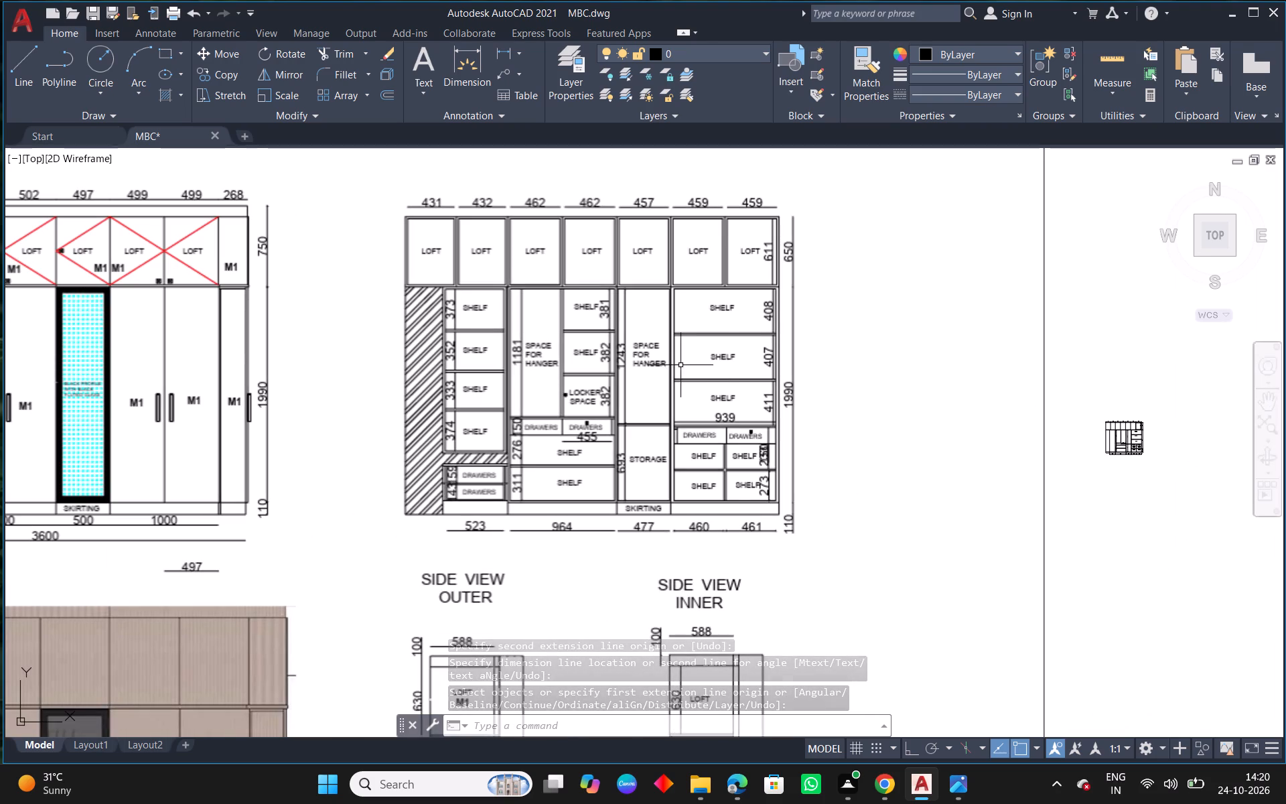
middle_click_drag(827, 395, 194, 392)
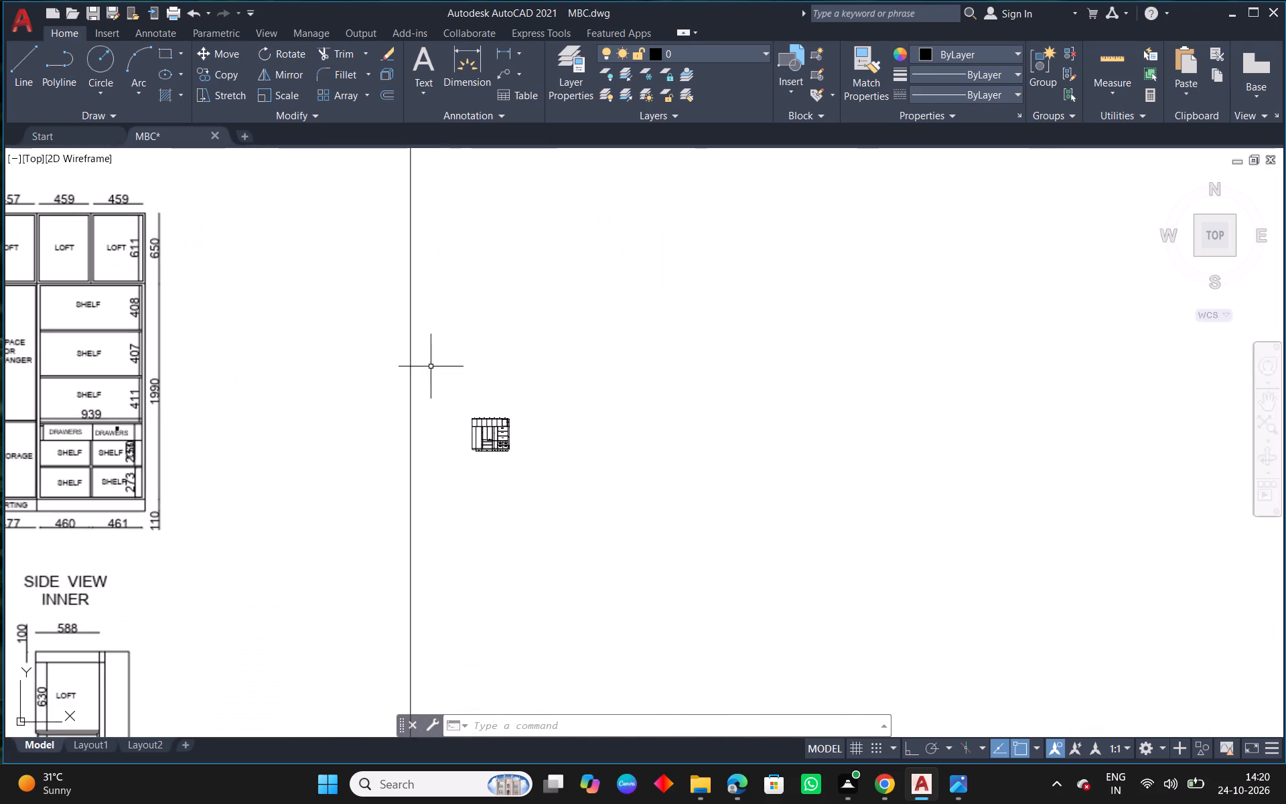
scroll(449, 428, "up", 4)
scroll(431, 324, "up", 3)
middle_click_drag(478, 430, 754, 503)
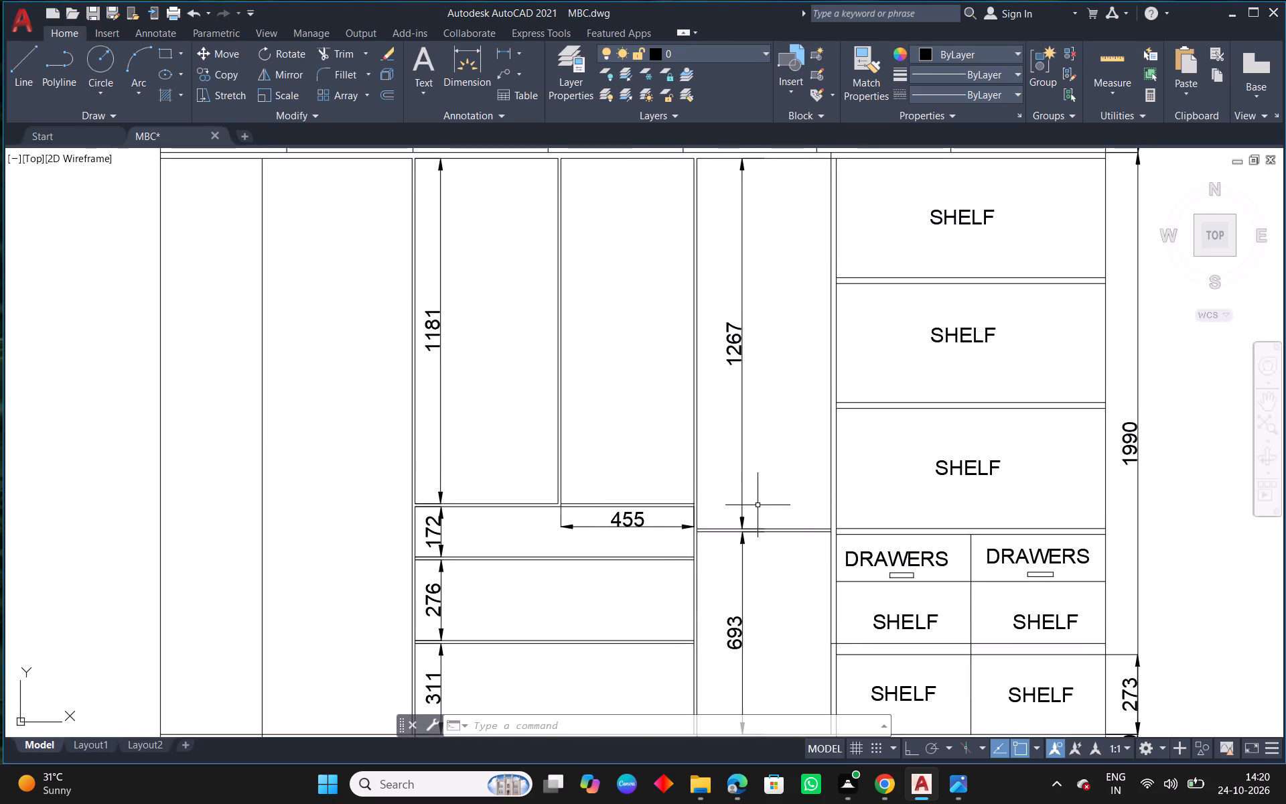
type("O 382")
key("Return")
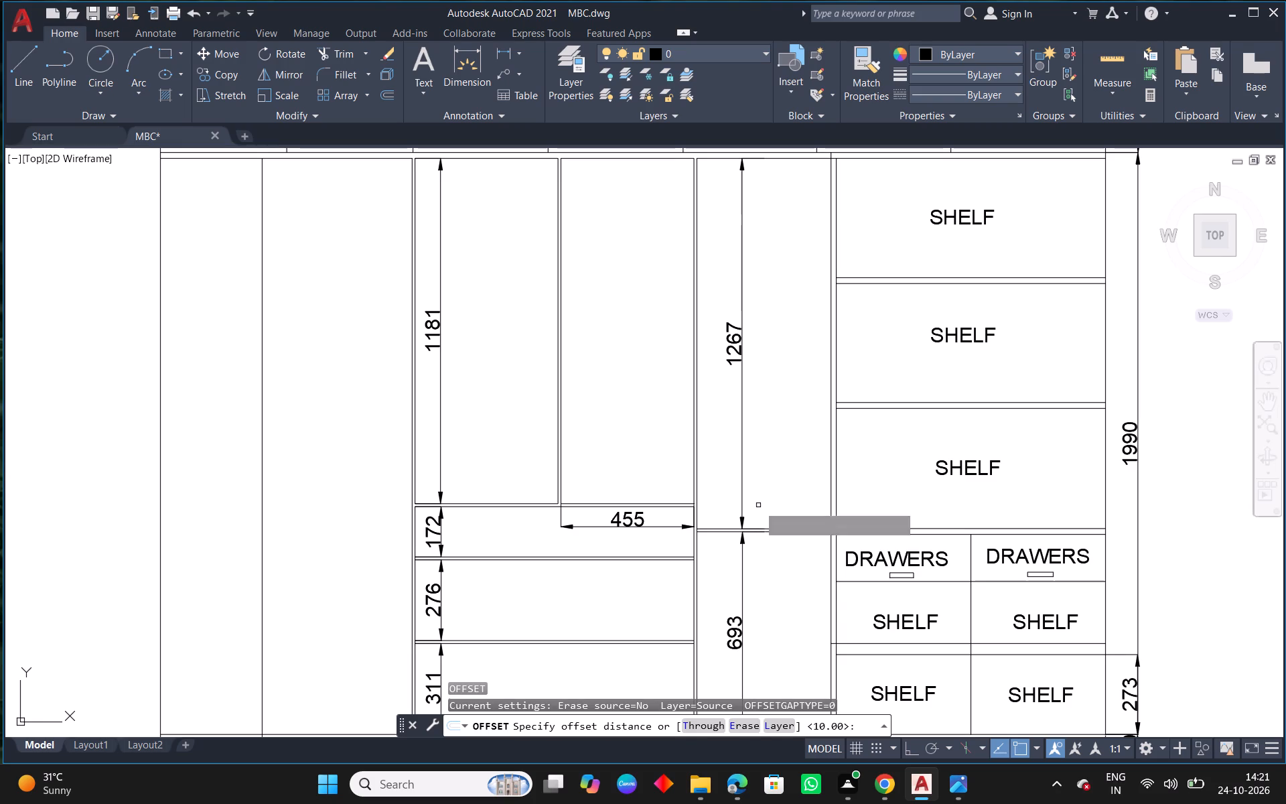
scroll(690, 497, "up", 1)
left_click(676, 505)
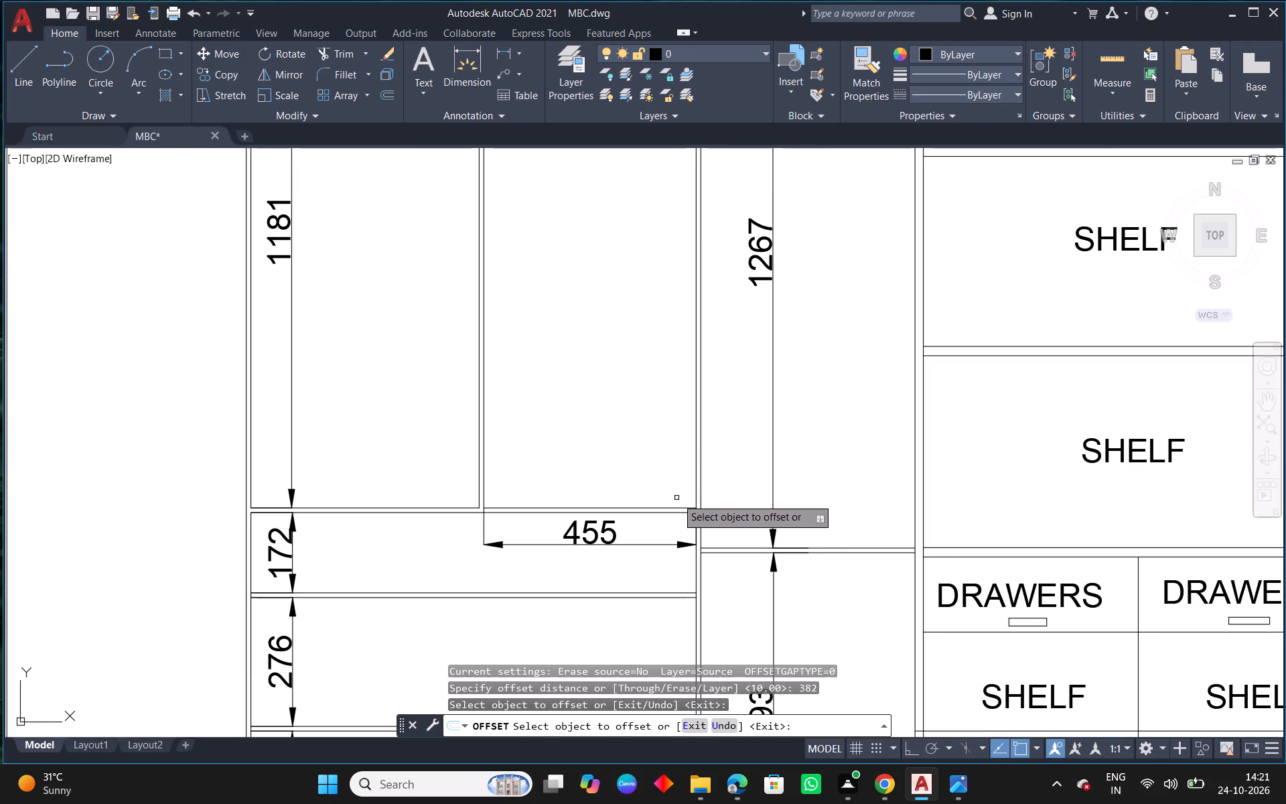
left_click_drag(660, 507, 661, 484)
left_click(632, 383)
right_click(631, 383)
left_click(685, 391)
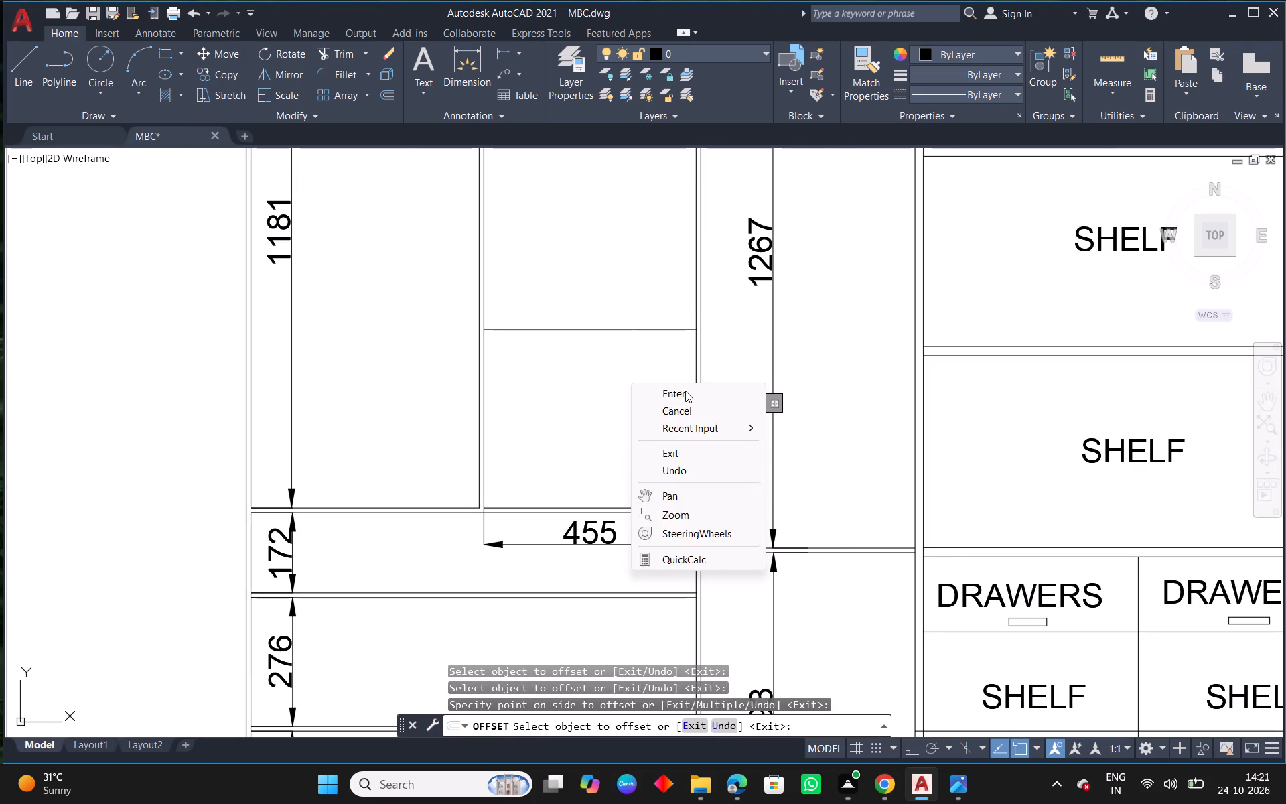
Offset the shelf line above the locker compartment by 10 upward to give the shelf its thickness.
type("10")
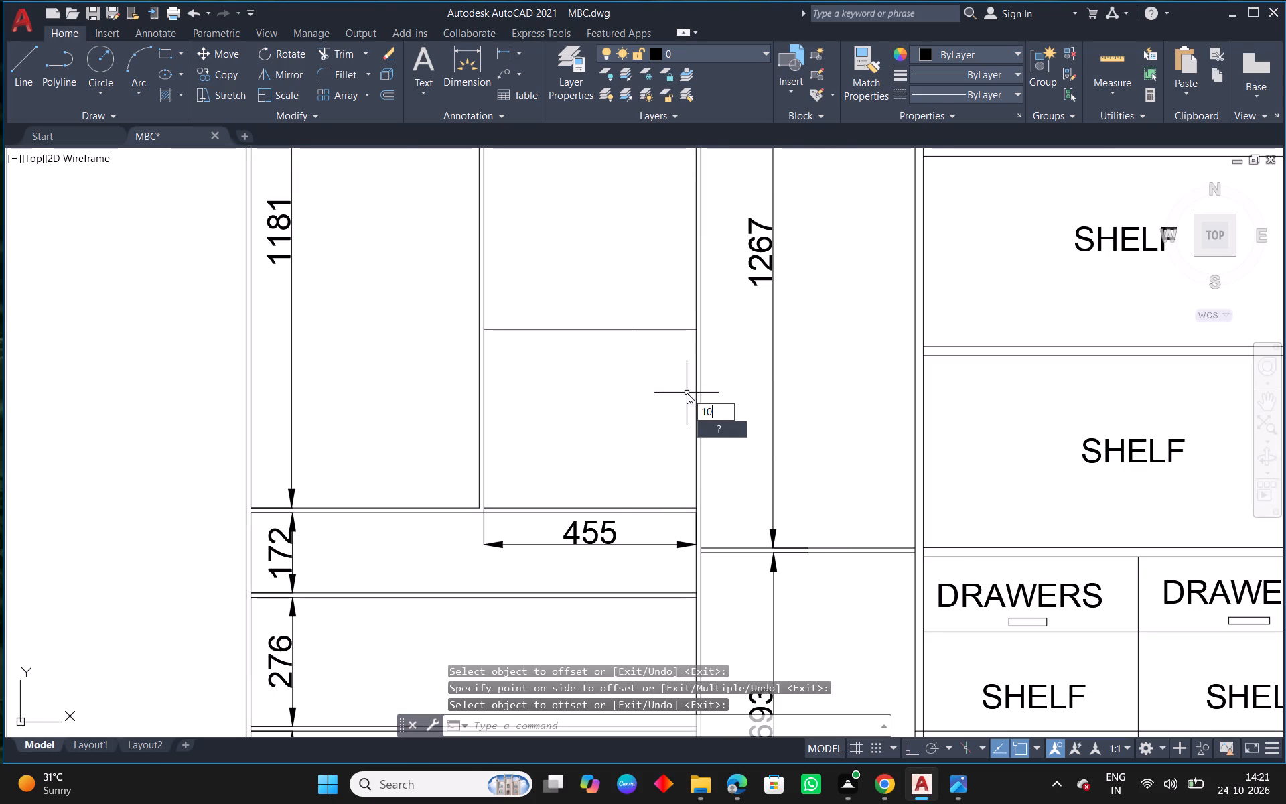
key("Return")
type("O")
key("space")
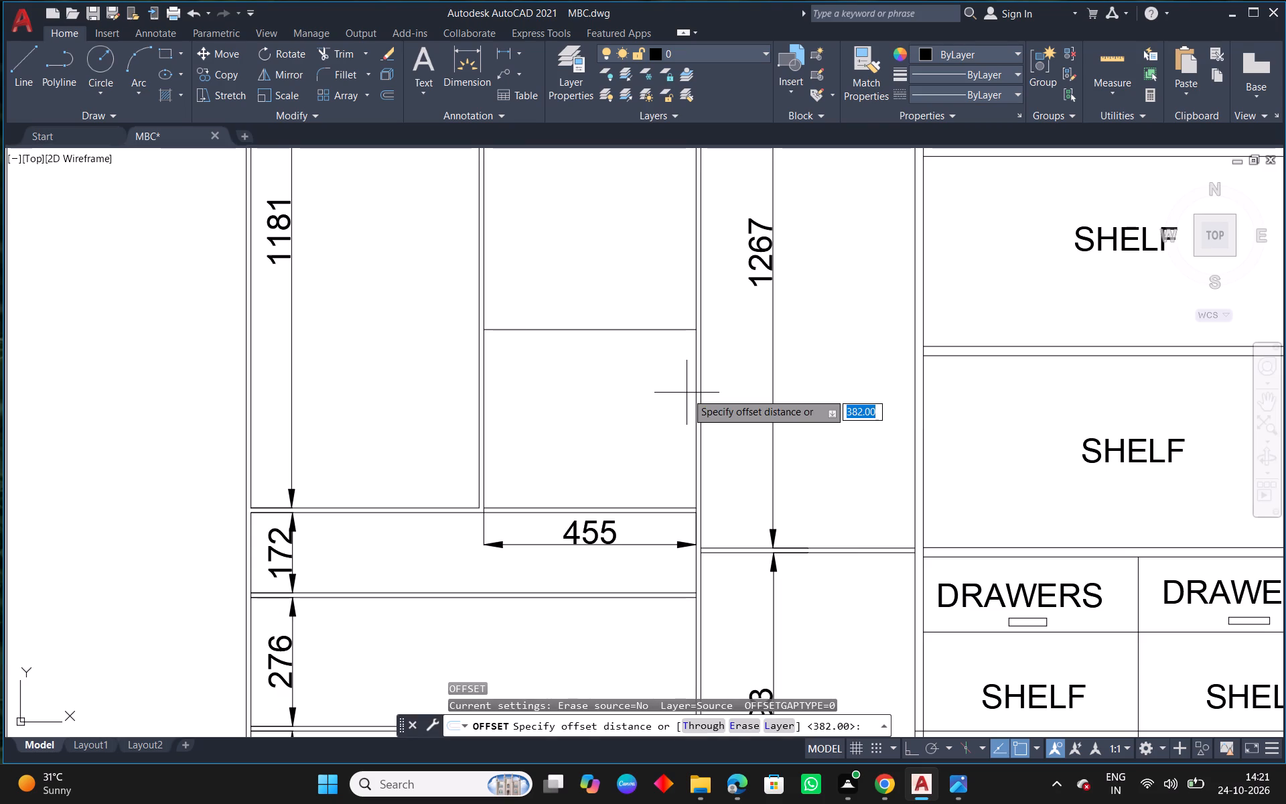
type("10")
key("Return")
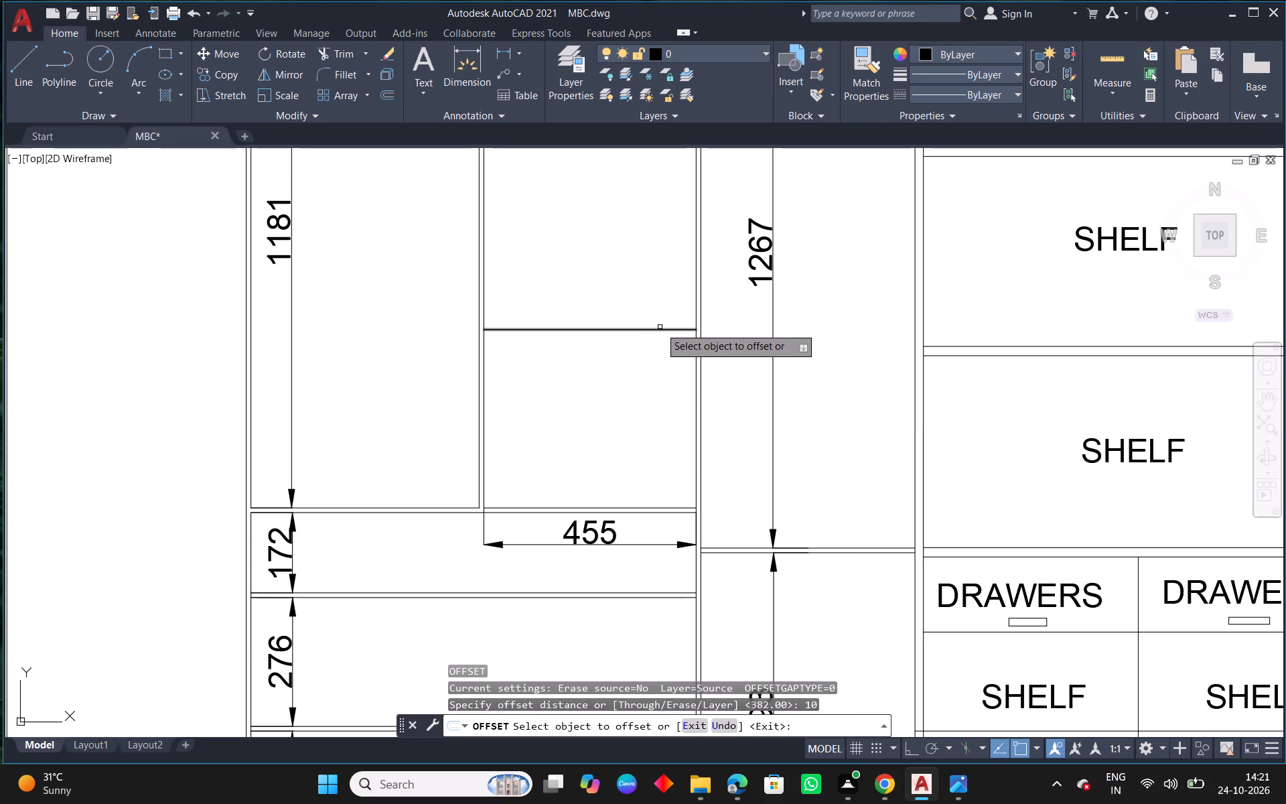
left_click(660, 327)
left_click(652, 292)
right_click(652, 292)
left_click(673, 301)
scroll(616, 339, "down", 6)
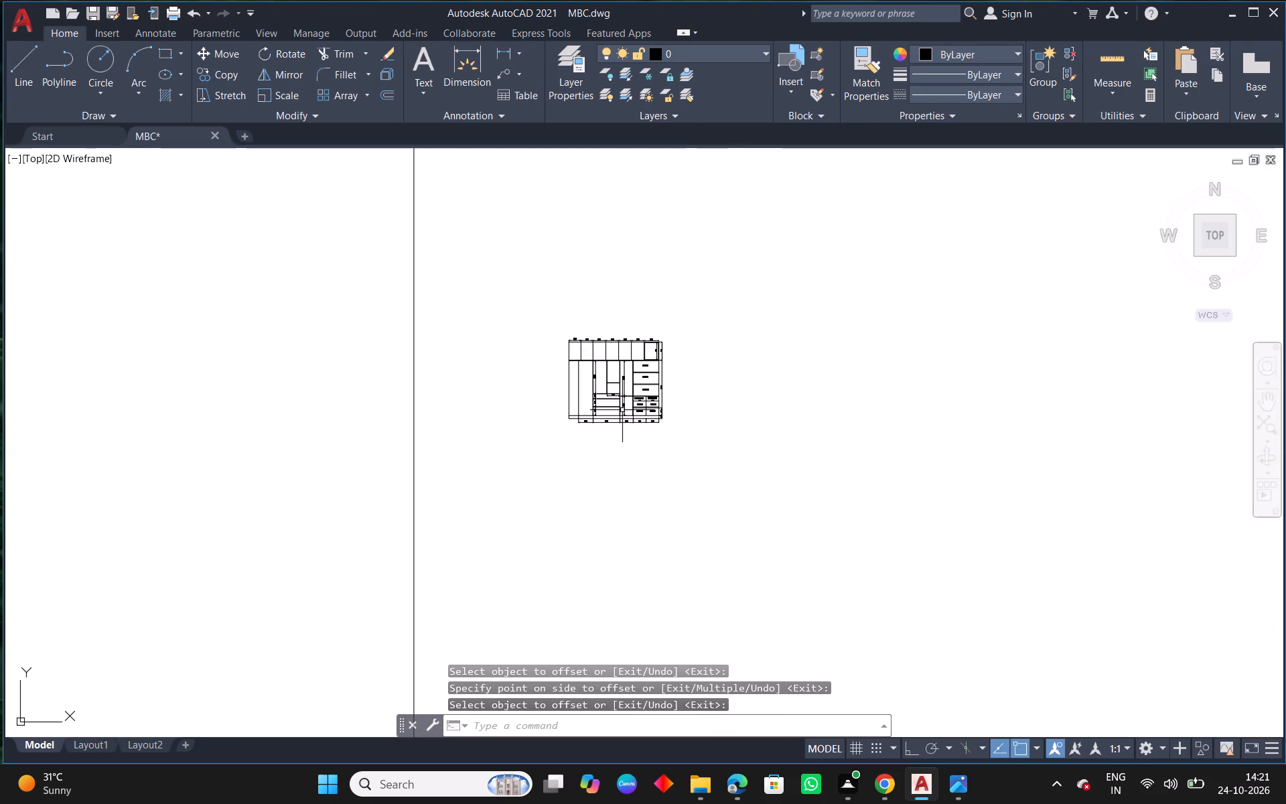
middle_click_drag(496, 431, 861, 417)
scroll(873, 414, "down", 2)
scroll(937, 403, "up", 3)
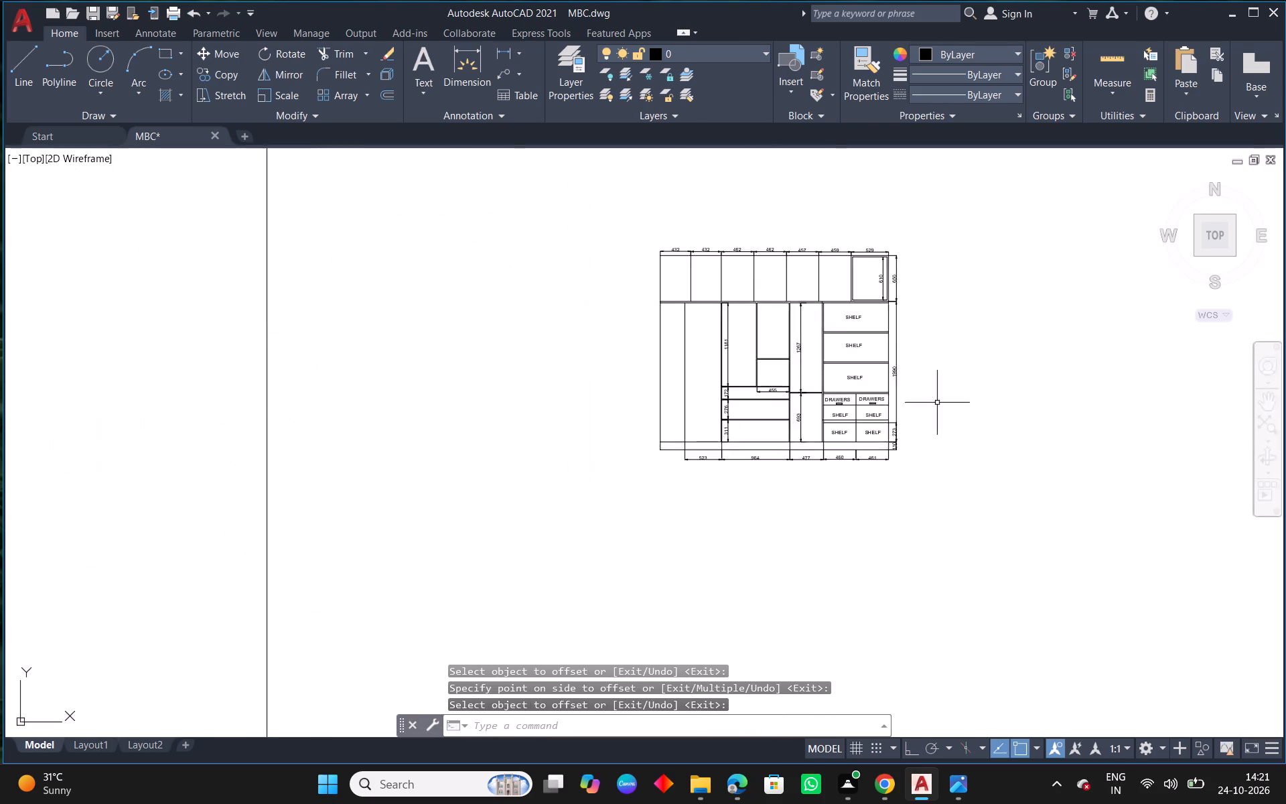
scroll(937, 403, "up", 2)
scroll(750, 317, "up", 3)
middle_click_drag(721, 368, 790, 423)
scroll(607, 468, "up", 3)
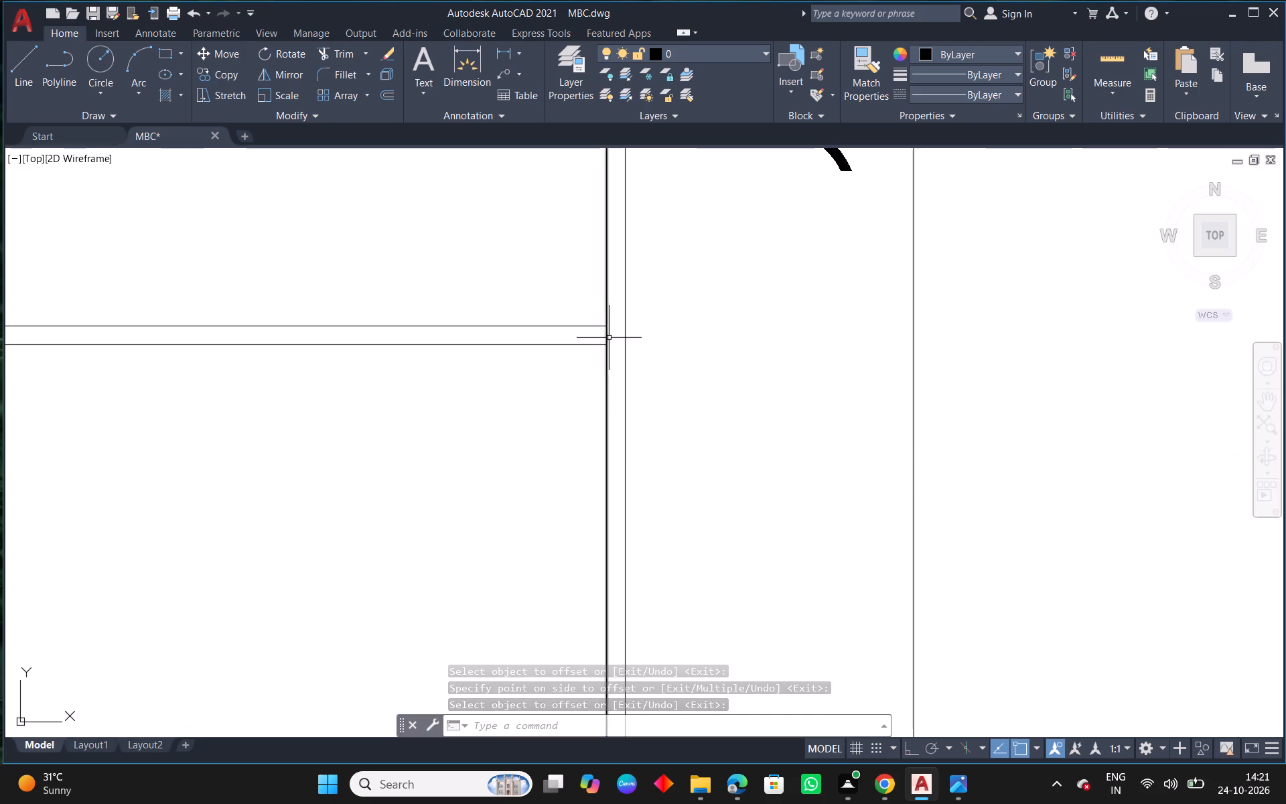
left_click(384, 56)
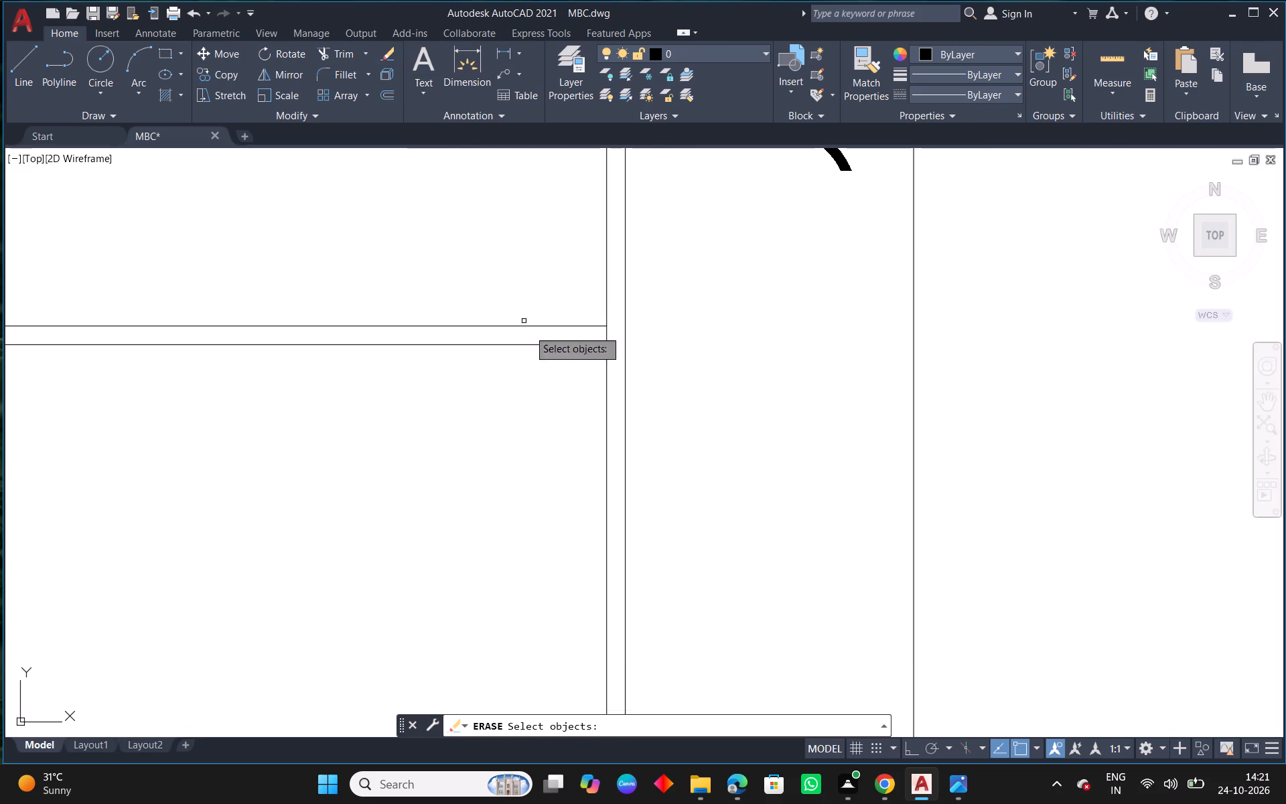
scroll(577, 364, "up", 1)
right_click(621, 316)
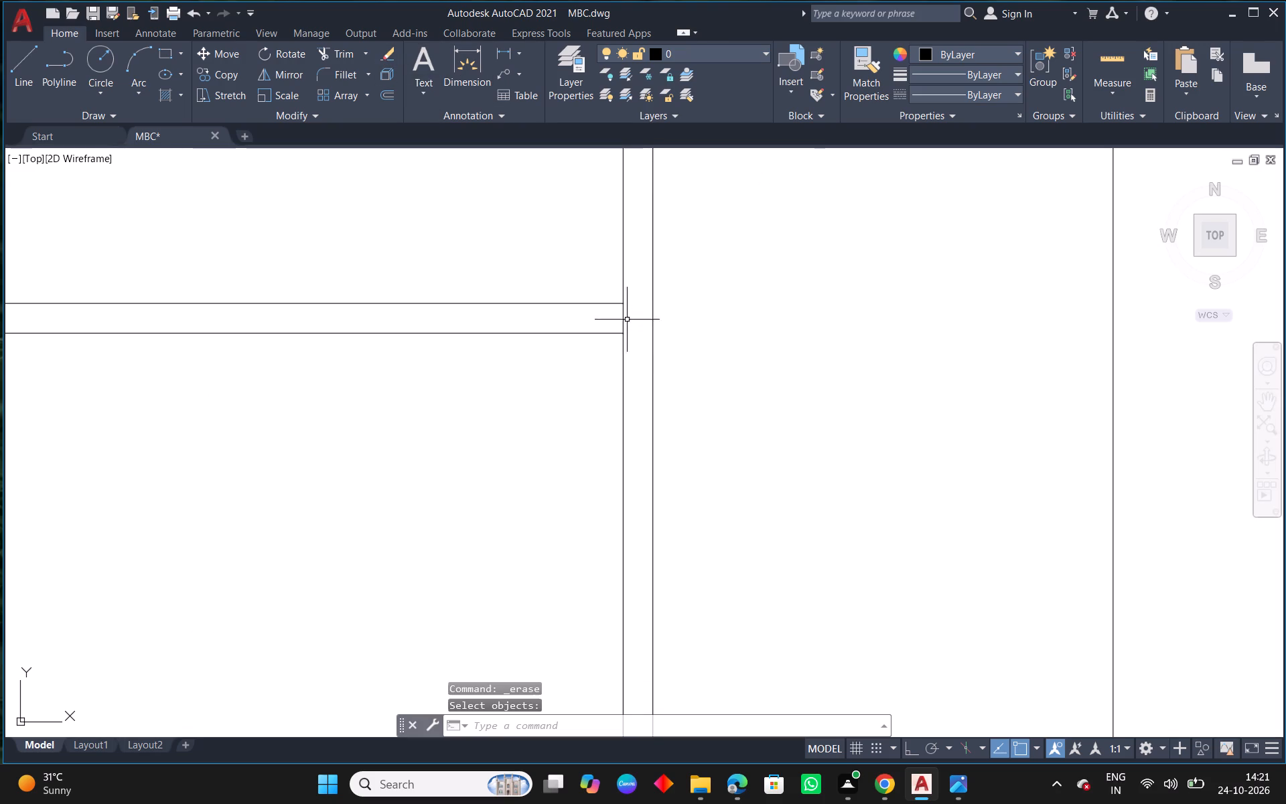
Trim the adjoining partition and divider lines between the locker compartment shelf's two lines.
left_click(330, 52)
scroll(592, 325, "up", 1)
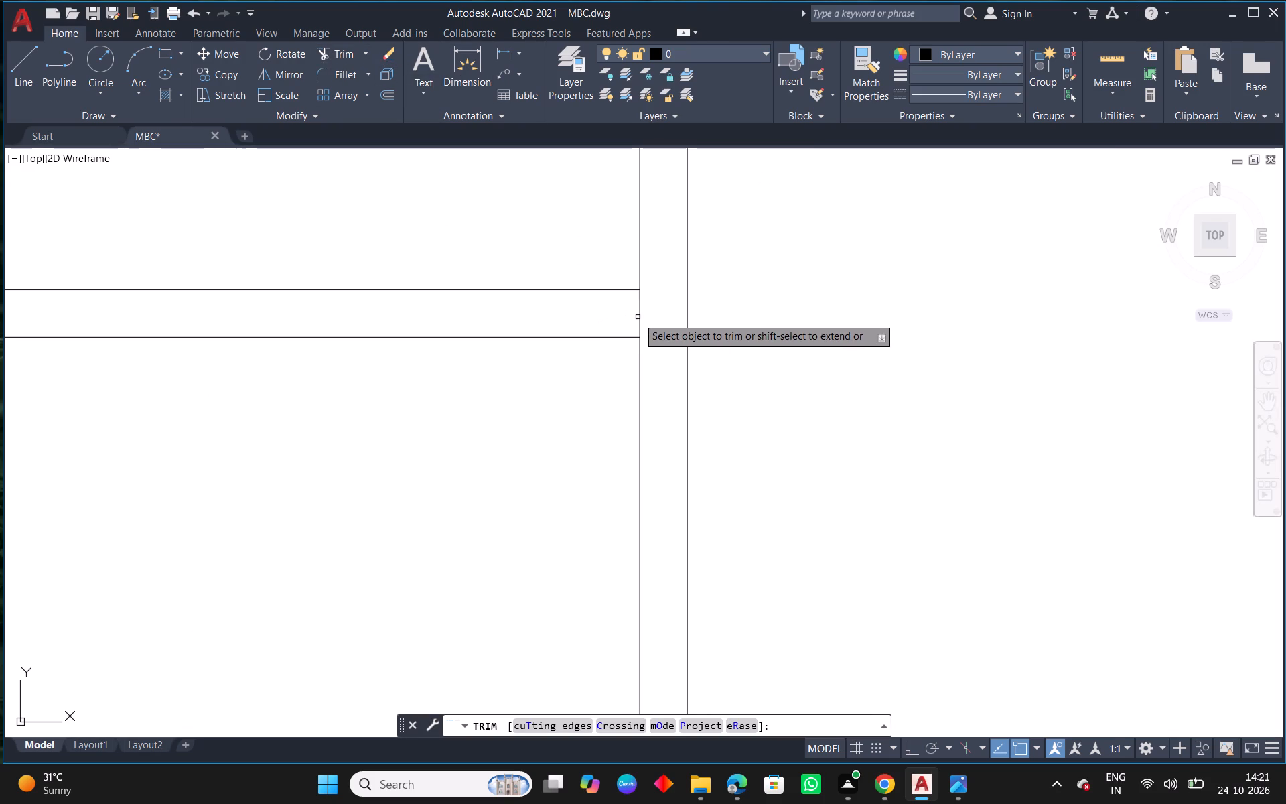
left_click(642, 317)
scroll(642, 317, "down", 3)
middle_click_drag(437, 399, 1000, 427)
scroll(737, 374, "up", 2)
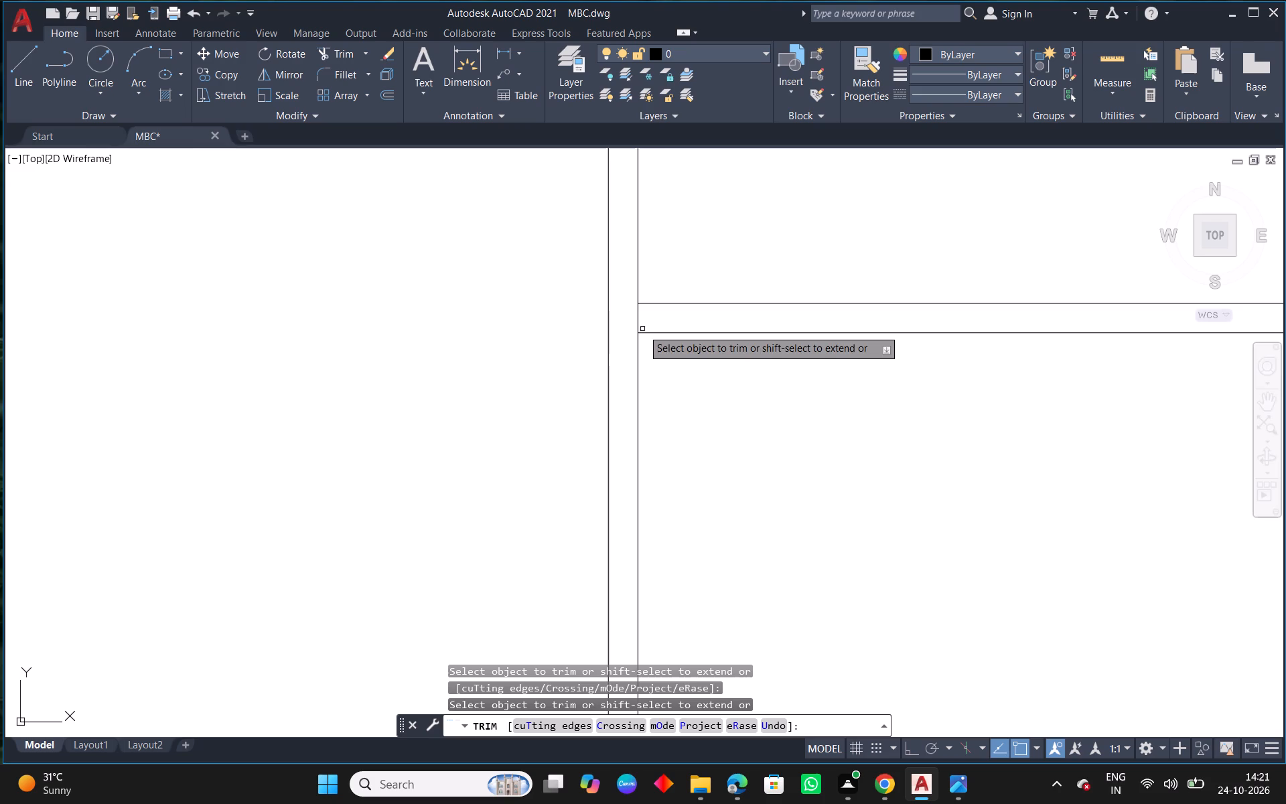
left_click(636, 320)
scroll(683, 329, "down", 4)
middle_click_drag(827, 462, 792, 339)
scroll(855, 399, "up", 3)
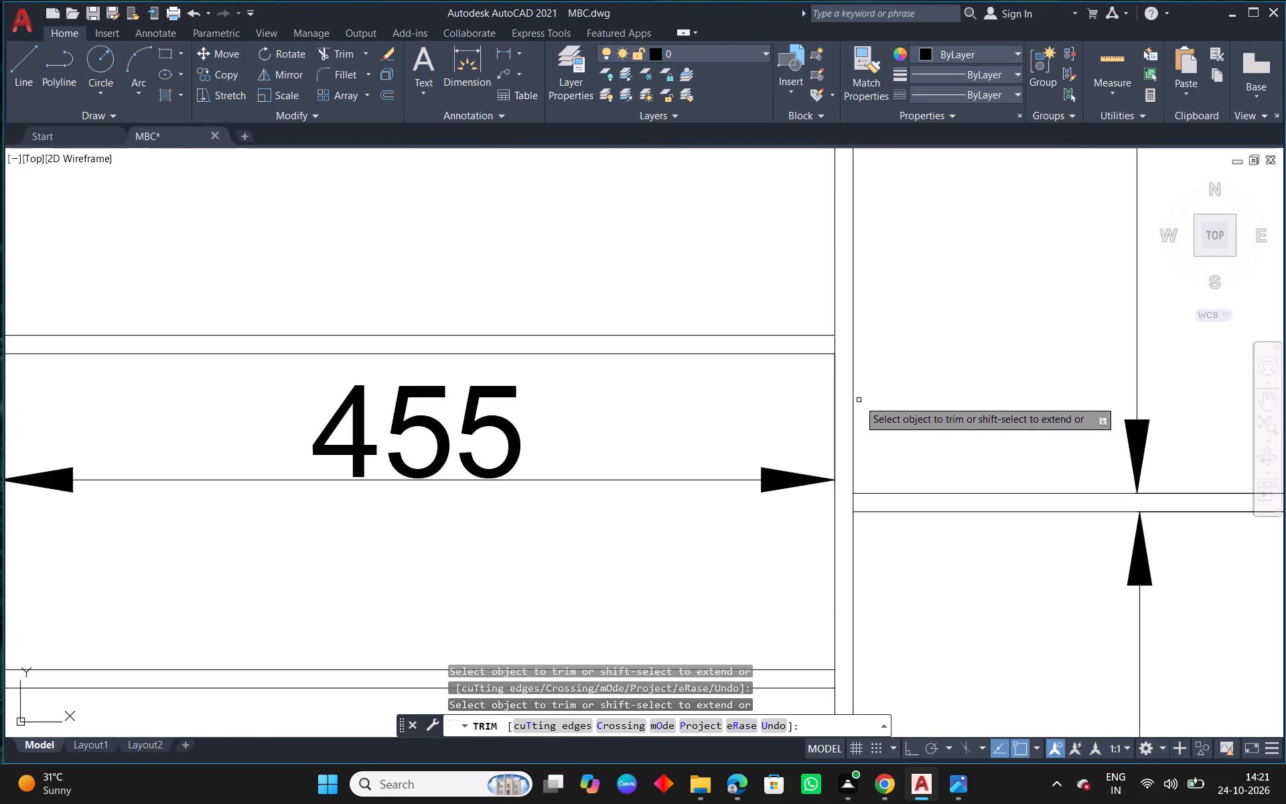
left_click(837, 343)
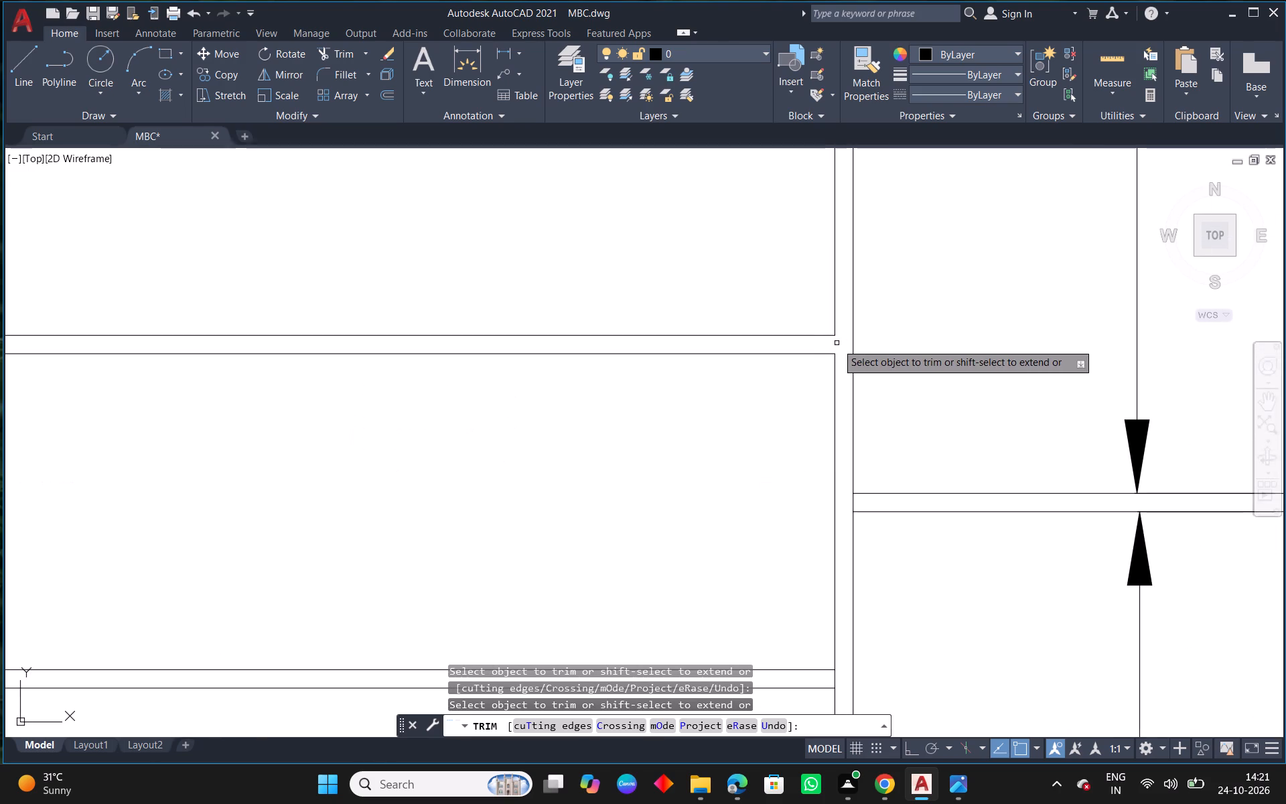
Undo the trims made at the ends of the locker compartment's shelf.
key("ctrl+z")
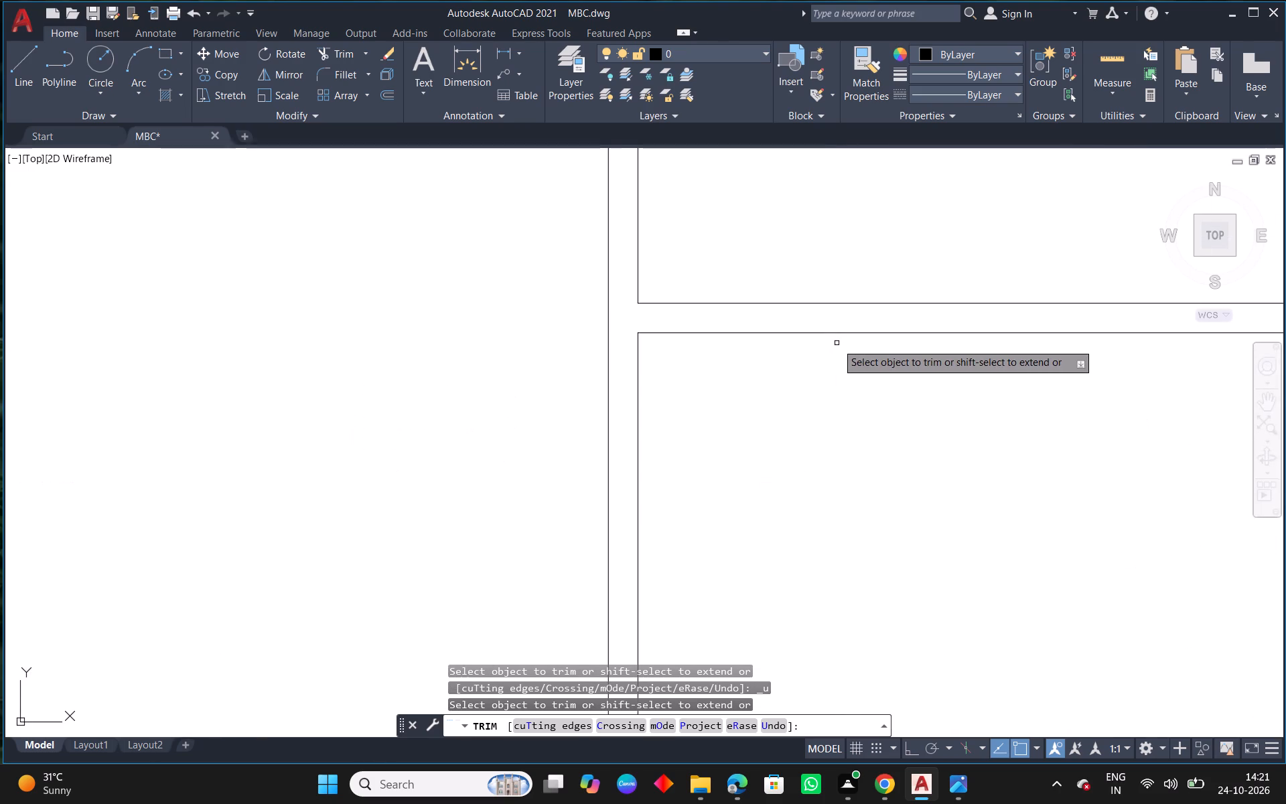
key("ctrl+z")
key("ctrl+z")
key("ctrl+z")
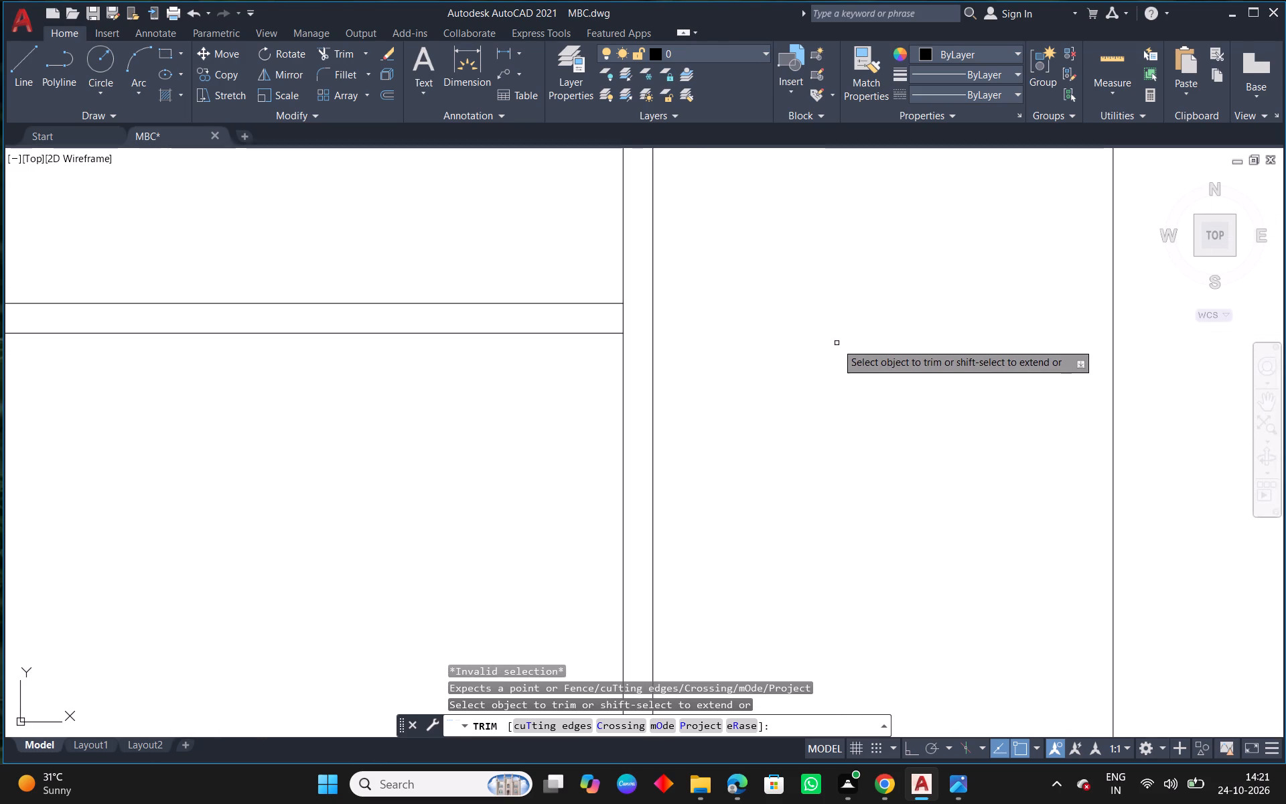
Trim the 964 bay's right partition line between the two lines of the shelf above the locker compartment.
scroll(638, 364, "down", 4)
middle_click_drag(577, 306, 637, 407)
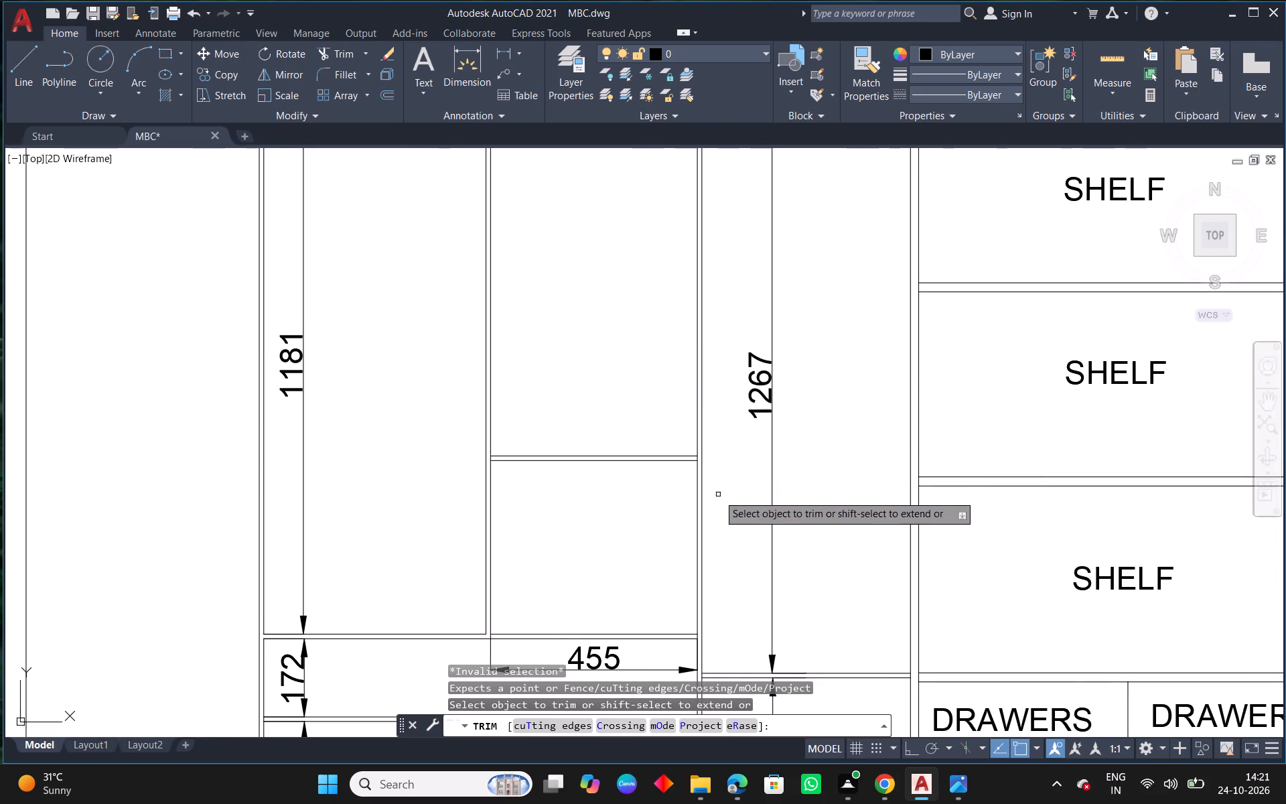
middle_click_drag(703, 503, 723, 395)
scroll(724, 357, "up", 3)
left_click(699, 324)
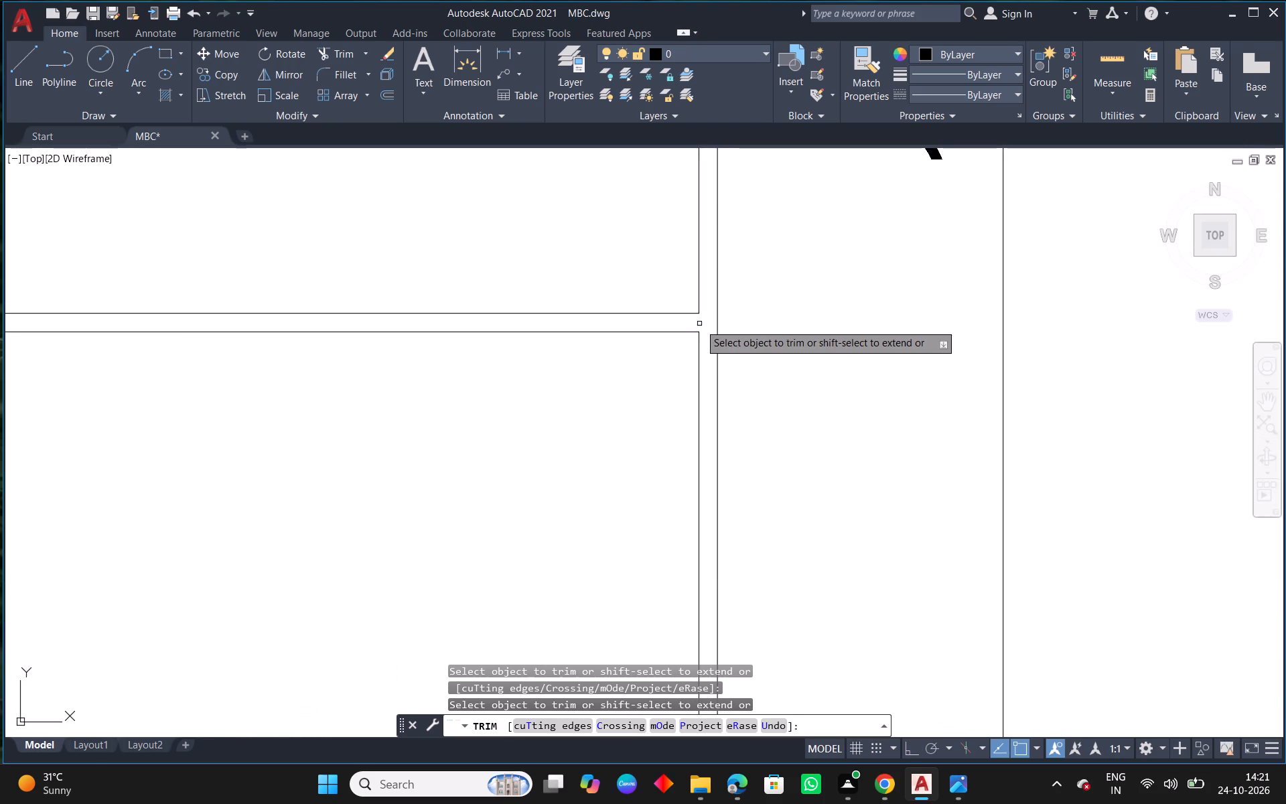
right_click(699, 324)
left_click(747, 334)
Dimension the locker compartment's height, placing it inside the compartment near the right partition.
scroll(707, 354, "down", 3)
middle_click_drag(788, 484, 808, 391)
left_click(424, 68)
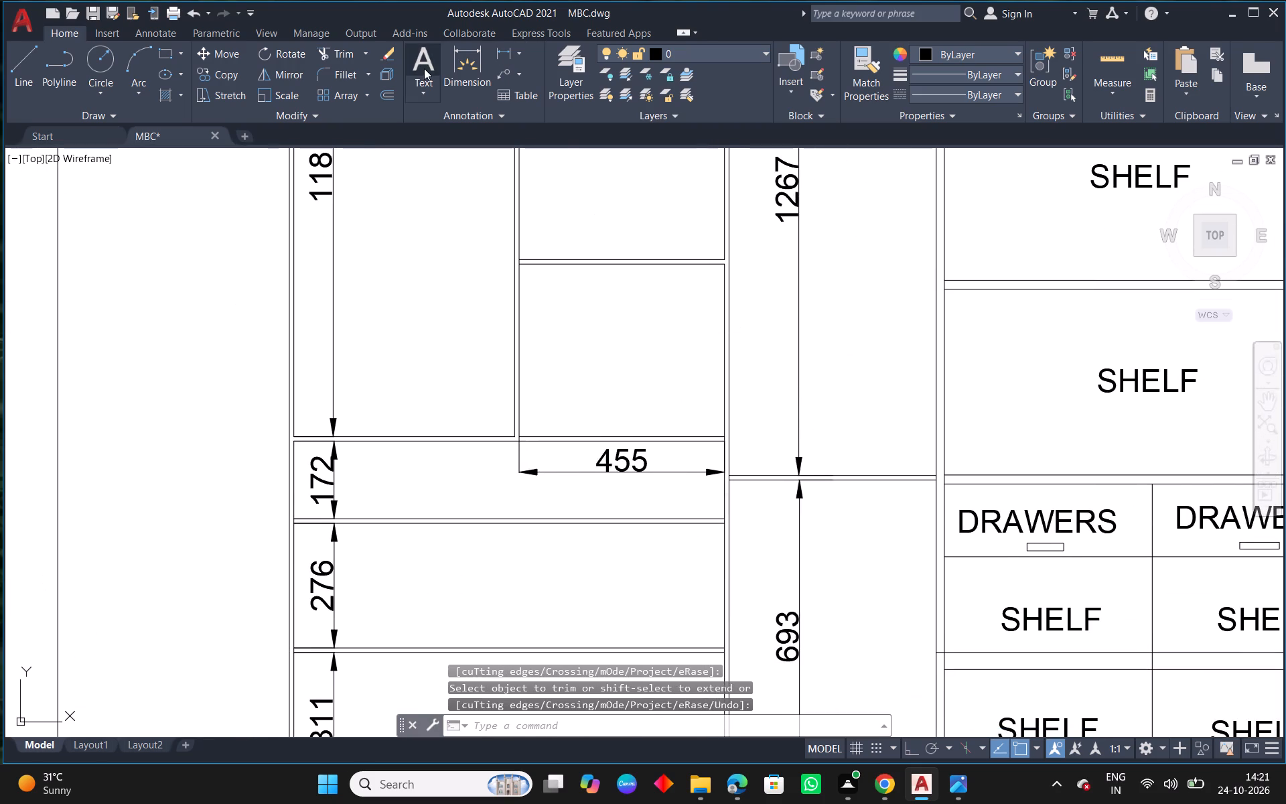
left_click(468, 70)
scroll(703, 362, "up", 1)
left_click(739, 314)
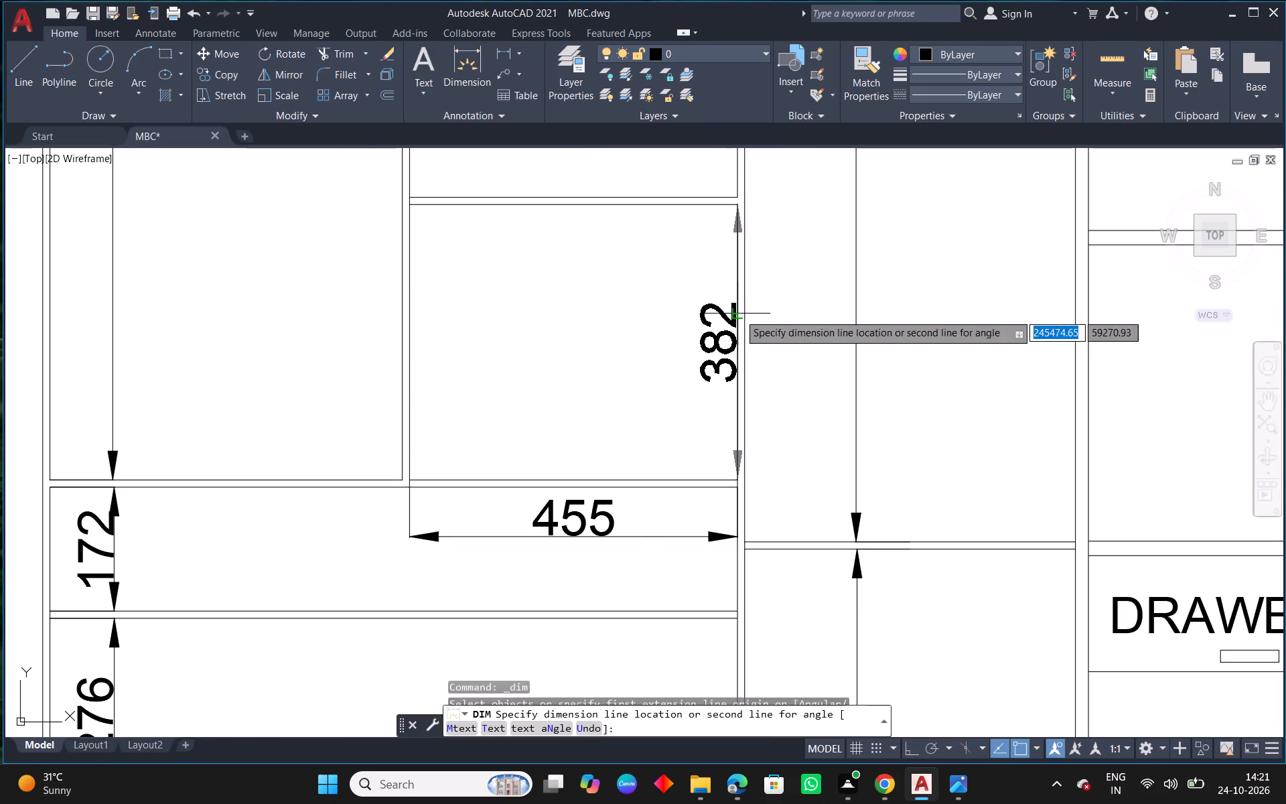
left_click(690, 319)
middle_click_drag(721, 277, 709, 455)
scroll(705, 464, "down", 2)
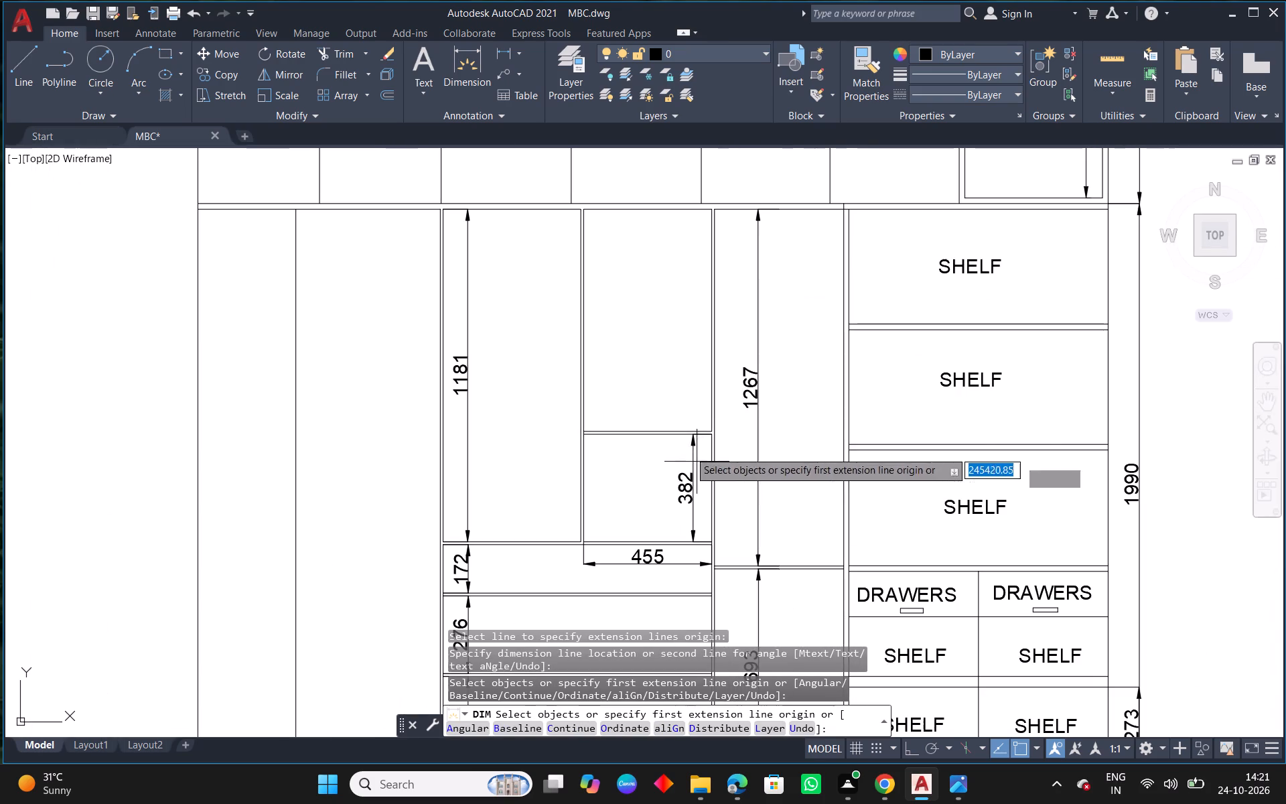
right_click(613, 325)
left_click(690, 331)
Following the reference, offset the locker shelf's upper line 382 upward for the next shelf.
scroll(688, 360, "down", 4)
middle_click_drag(628, 456, 990, 381)
scroll(996, 360, "down", 3)
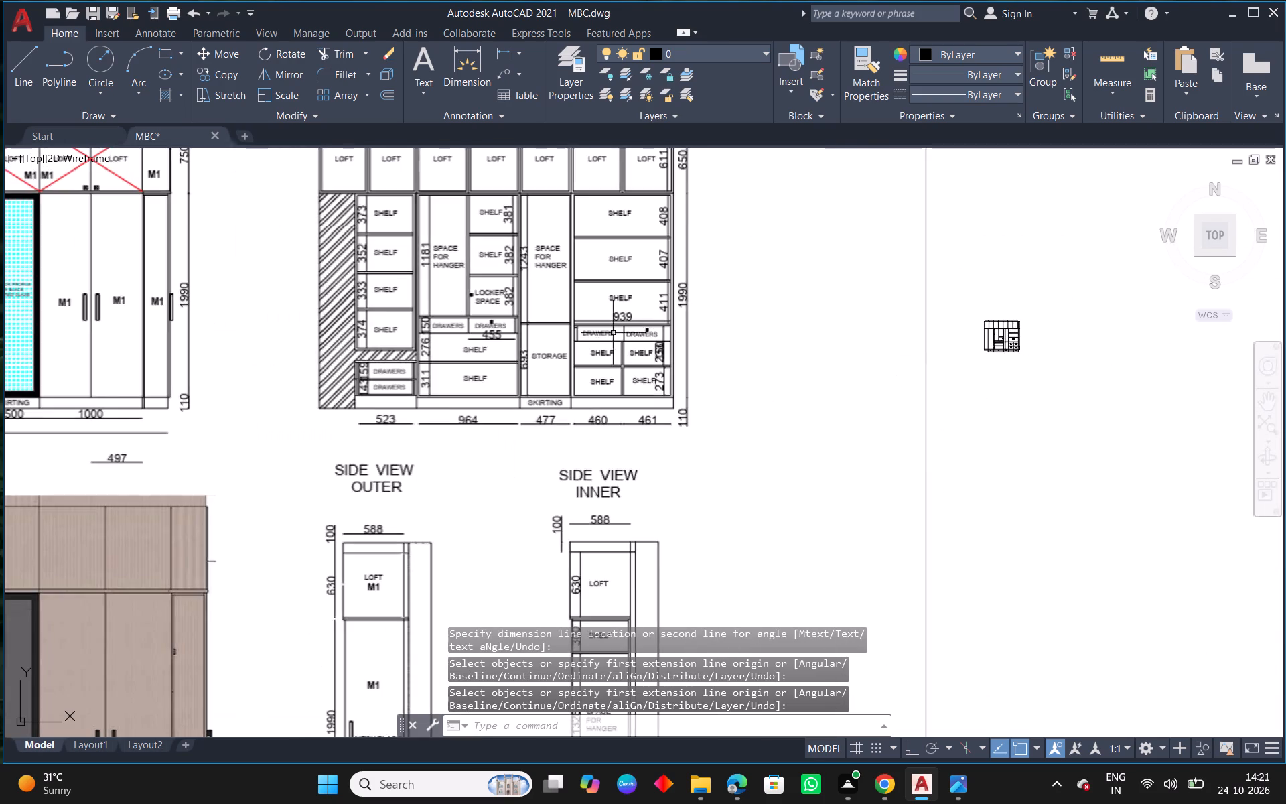
middle_click_drag(624, 314, 614, 373)
scroll(1037, 403, "up", 5)
scroll(884, 411, "up", 2)
middle_click_drag(884, 430, 841, 472)
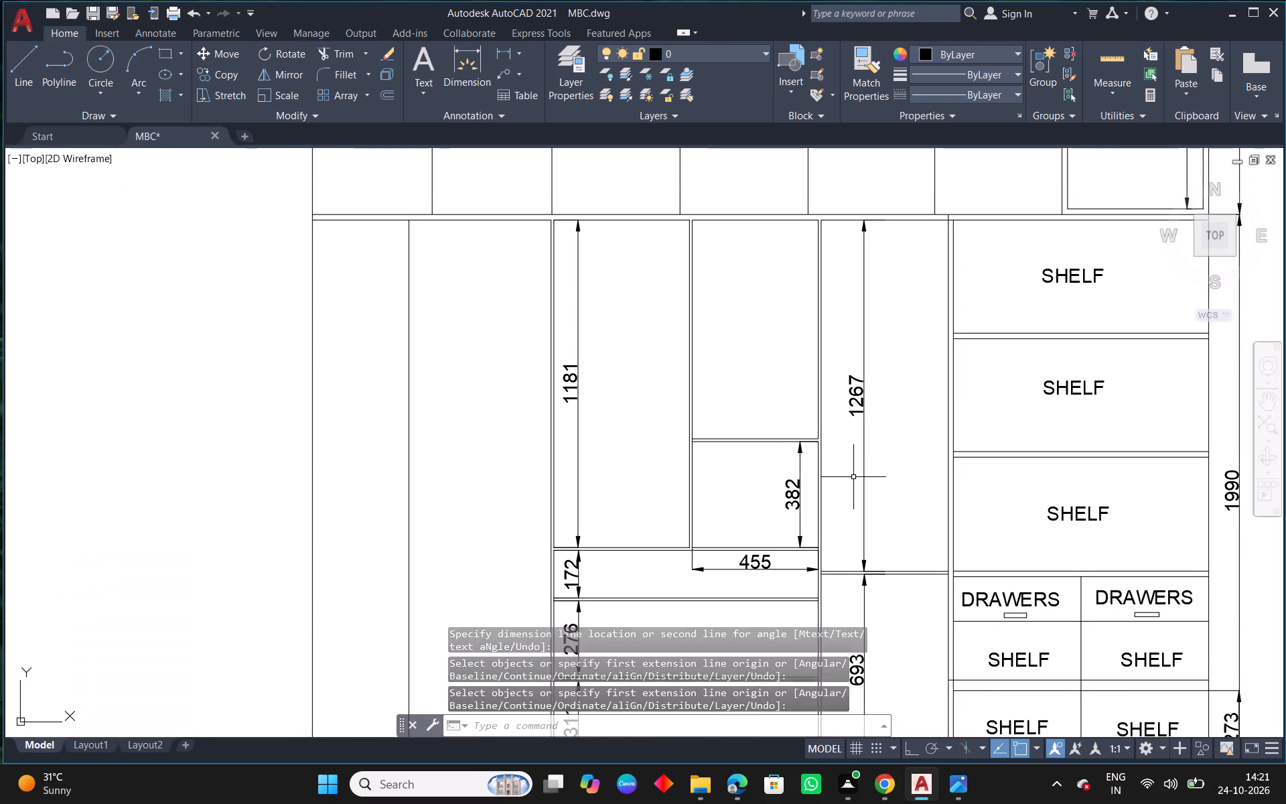
type("O 382")
key("Return")
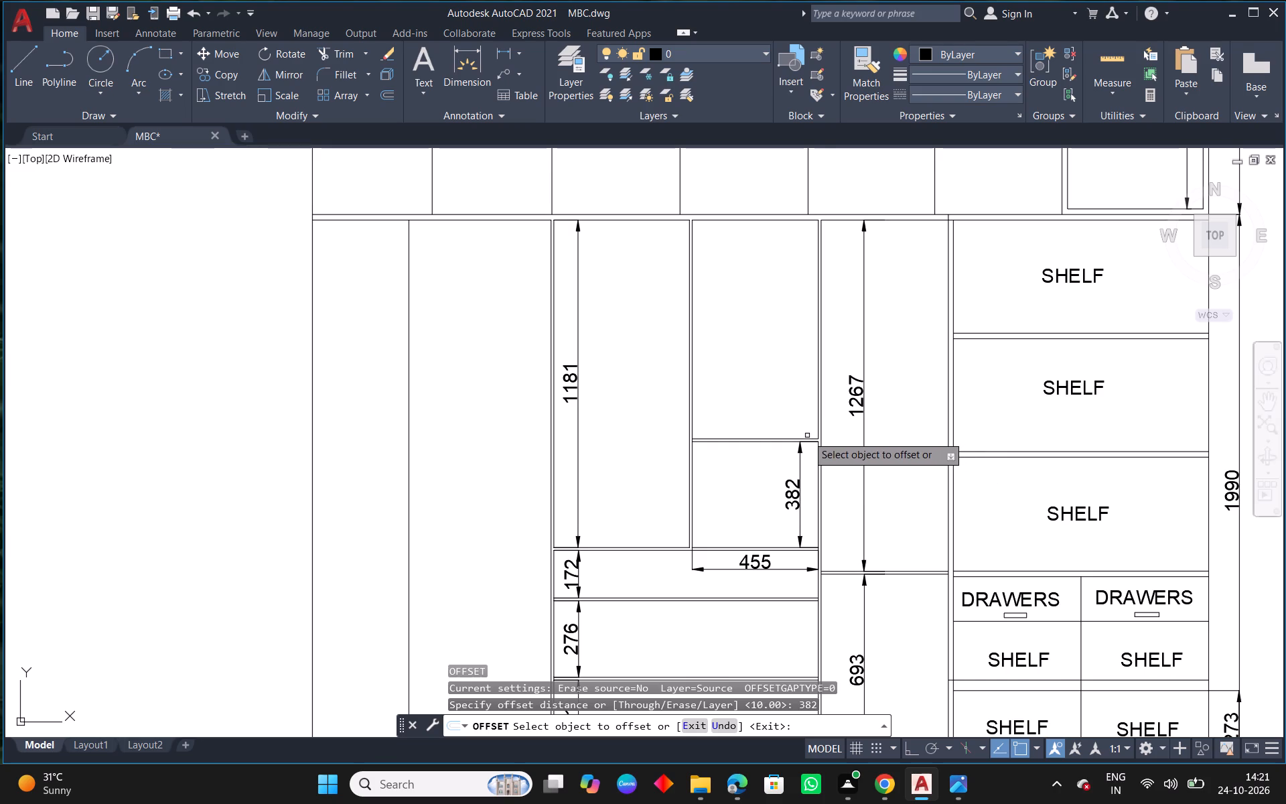
left_click_drag(784, 439, 784, 431)
left_click(766, 375)
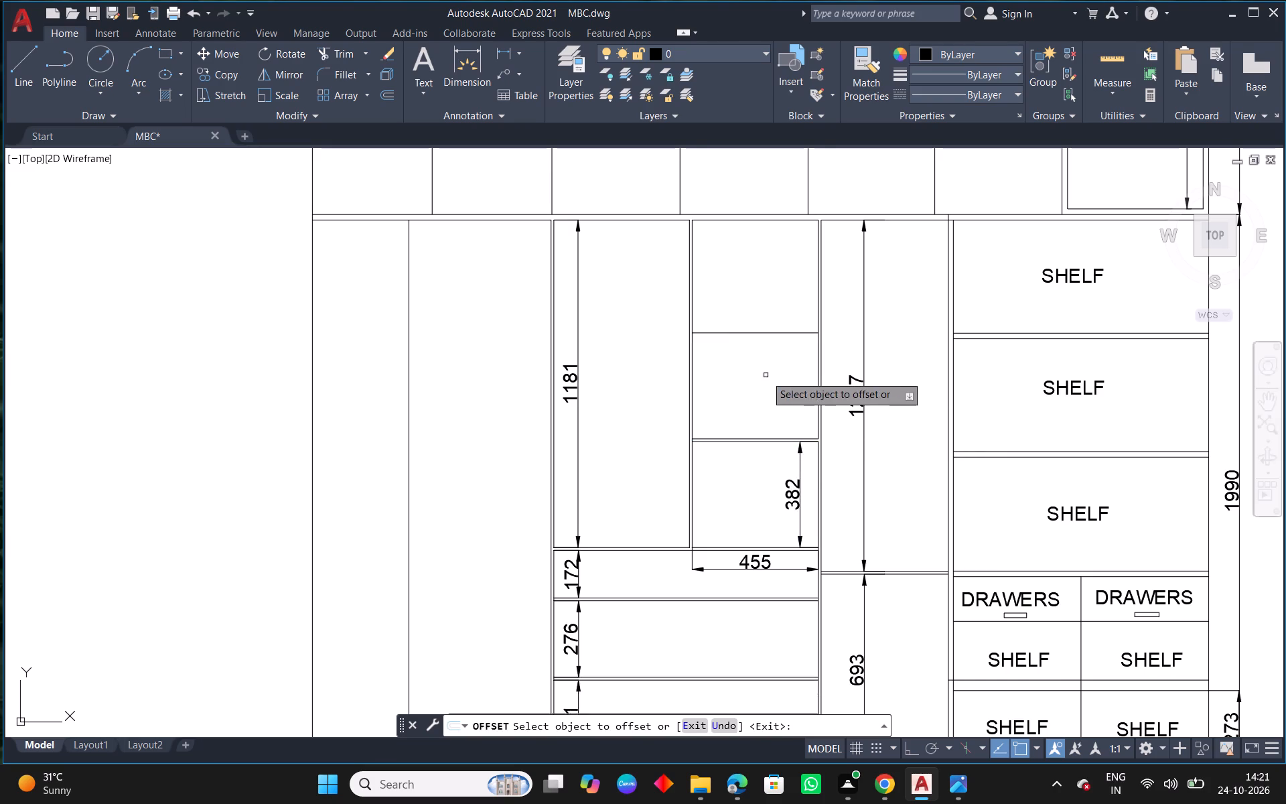
right_click(765, 374)
left_click(804, 387)
Offset the new upper shelf line 10 upward to give that shelf its thickness.
type("O 10")
key("Return")
scroll(786, 348, "up", 1)
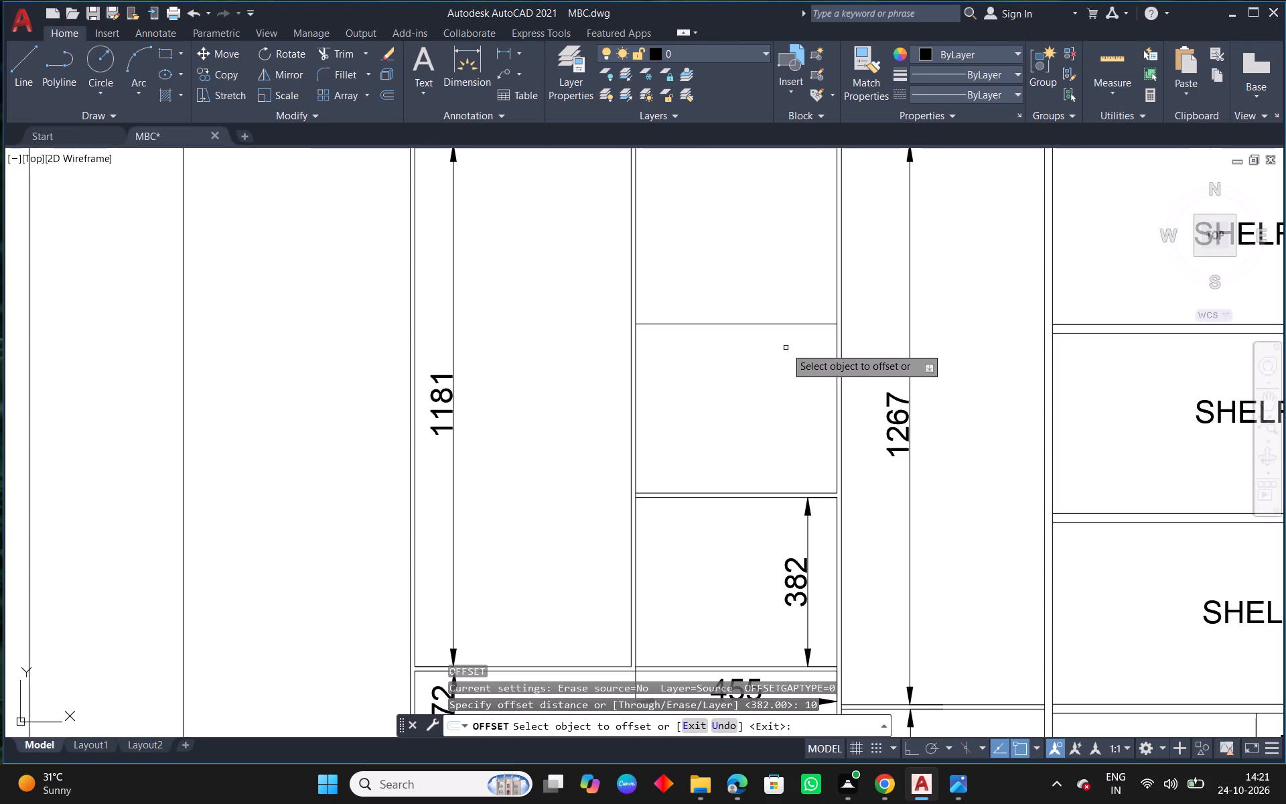
left_click(794, 322)
left_click(782, 277)
right_click(782, 277)
left_click(820, 284)
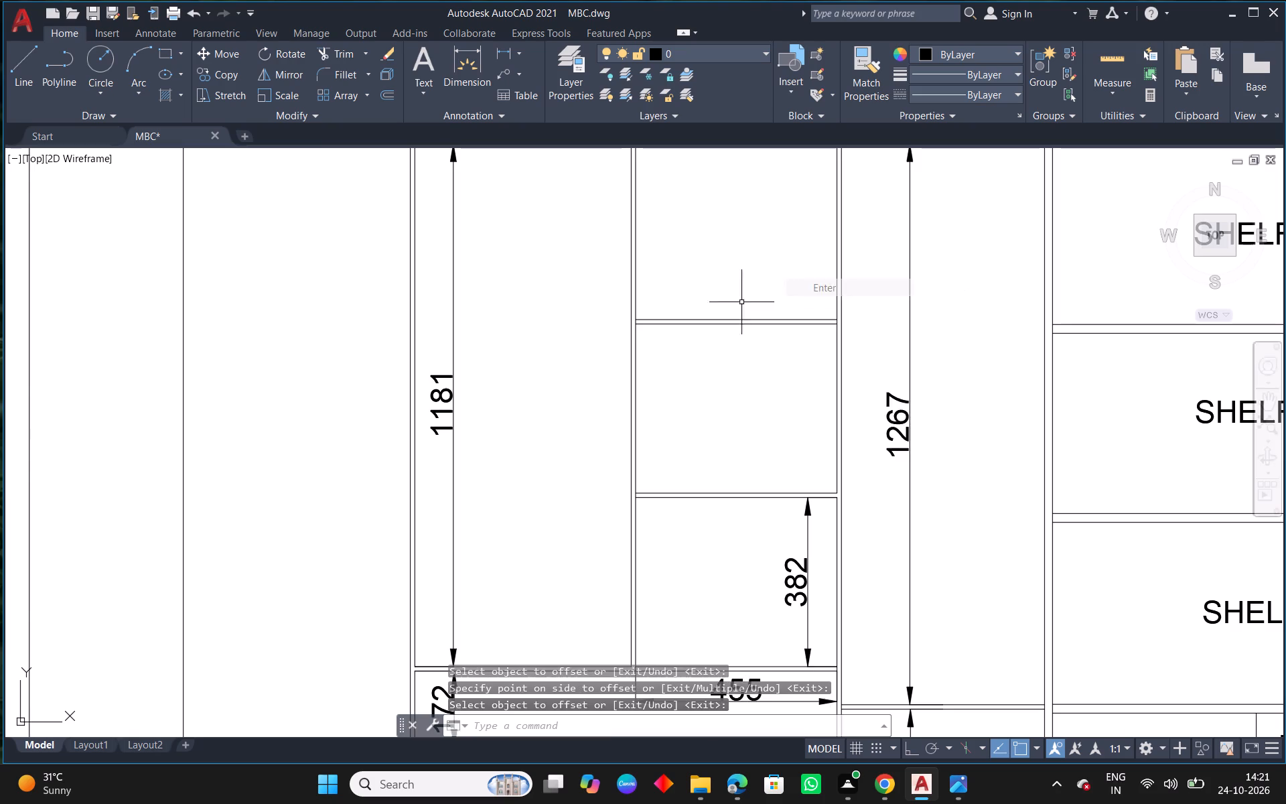
Trim the divider's right line and the right partition's left line between the upper shelf's two lines.
scroll(677, 304, "up", 3)
middle_click_drag(640, 308, 616, 277)
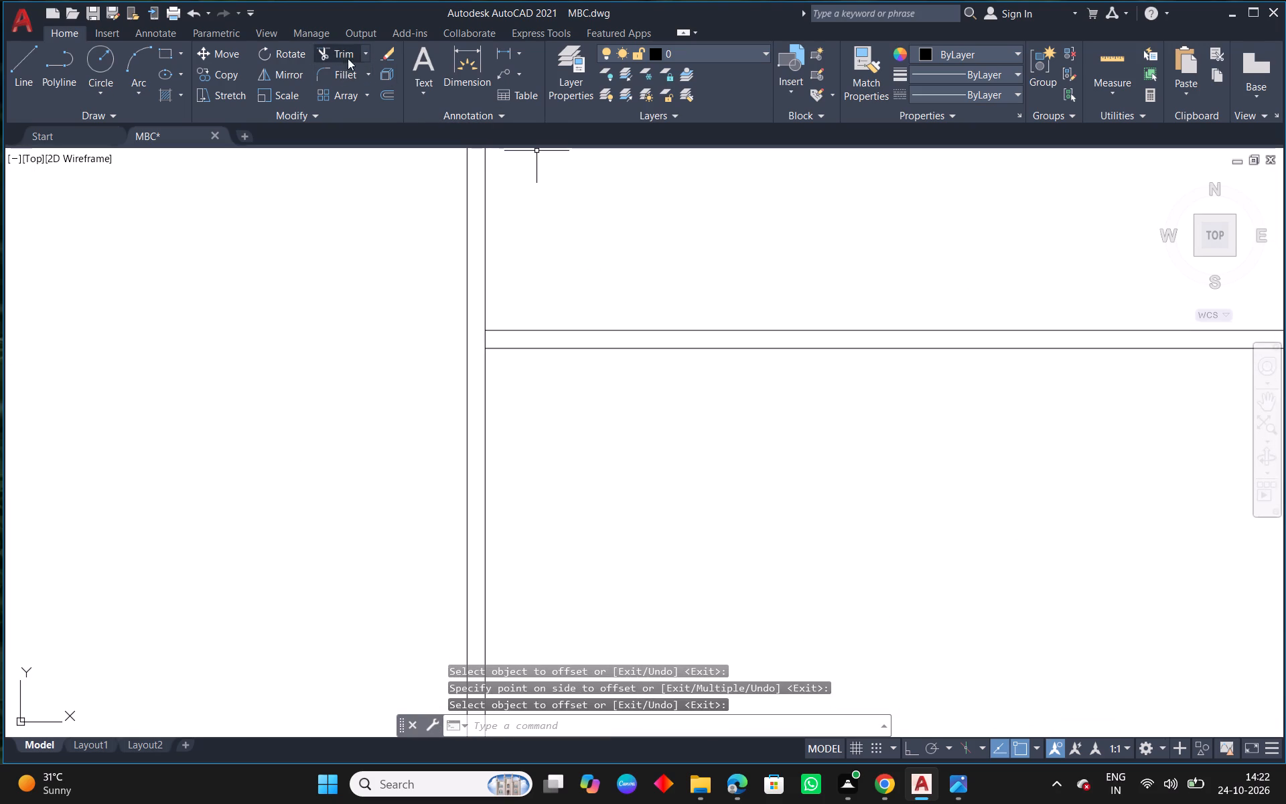
left_click(345, 55)
scroll(435, 335, "up", 1)
left_click(513, 342)
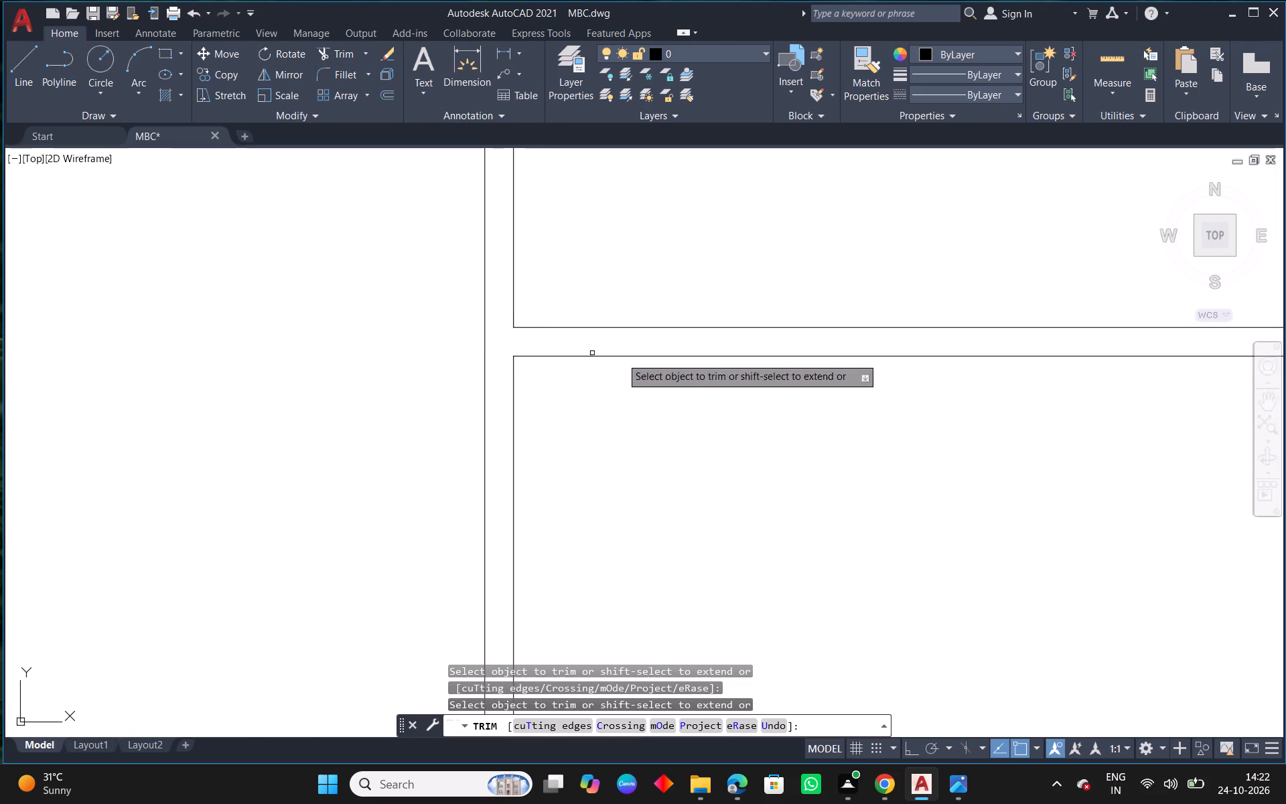
scroll(674, 366, "down", 4)
middle_click_drag(991, 452, 723, 425)
scroll(596, 324, "up", 4)
scroll(507, 404, "up", 2)
left_click_drag(525, 402, 456, 407)
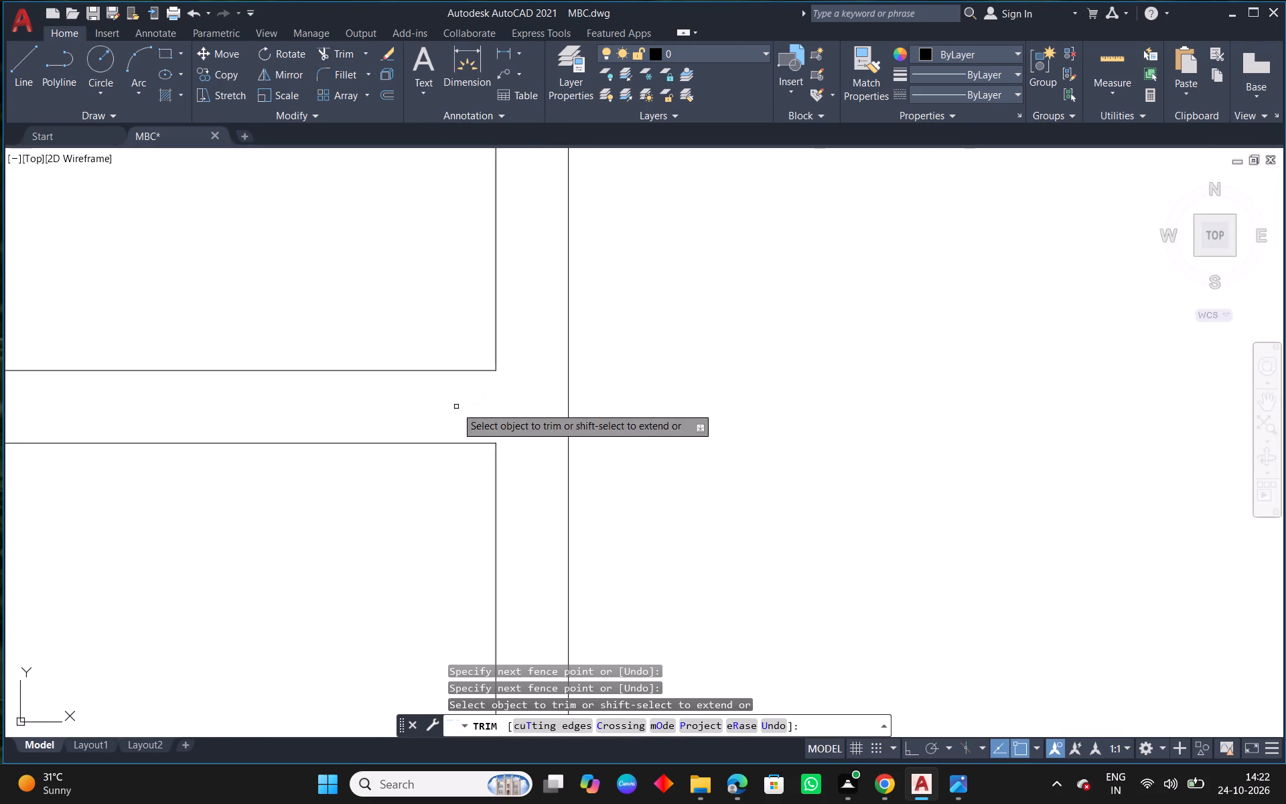
Trim the divider's right line between the two lines of the lower shelf, above the locker compartment.
scroll(497, 401, "down", 6)
middle_click_drag(685, 579, 686, 317)
scroll(597, 414, "up", 3)
scroll(651, 412, "down", 3)
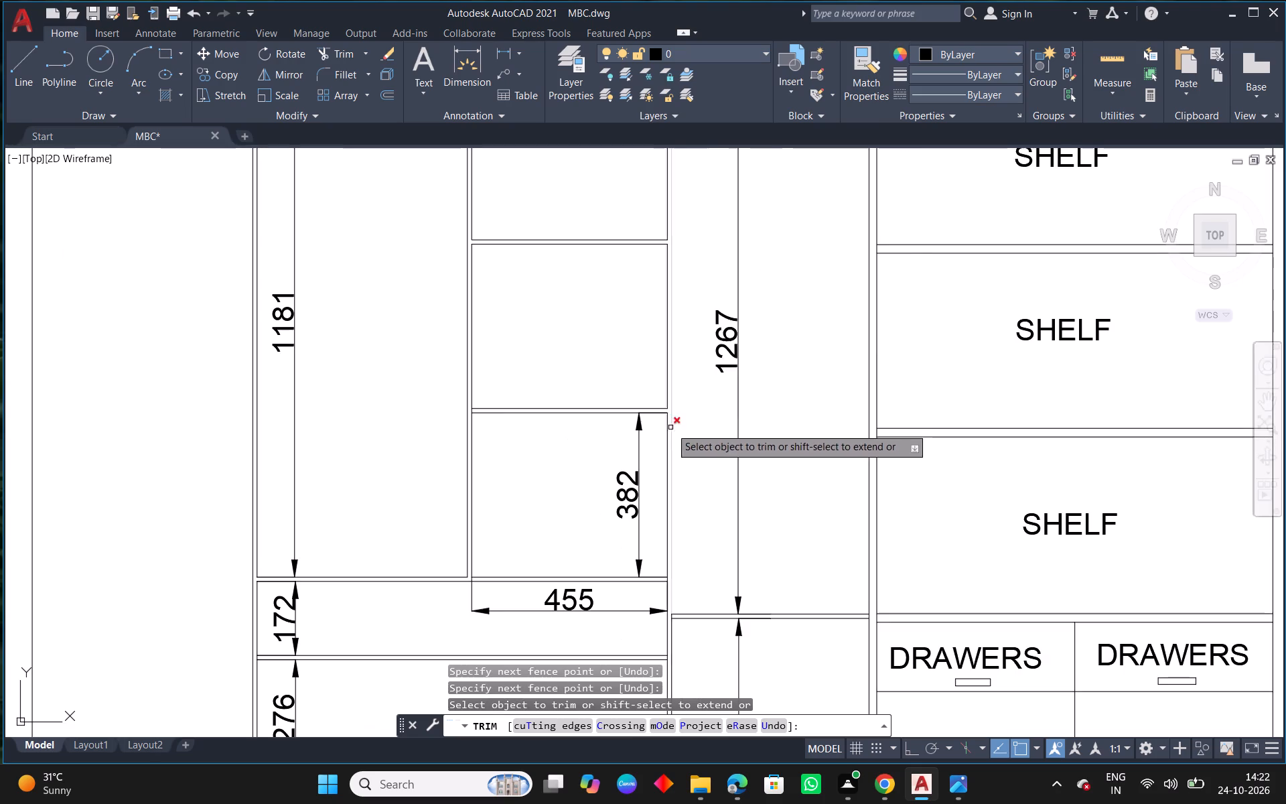
scroll(480, 411, "up", 6)
left_click_drag(425, 399, 392, 392)
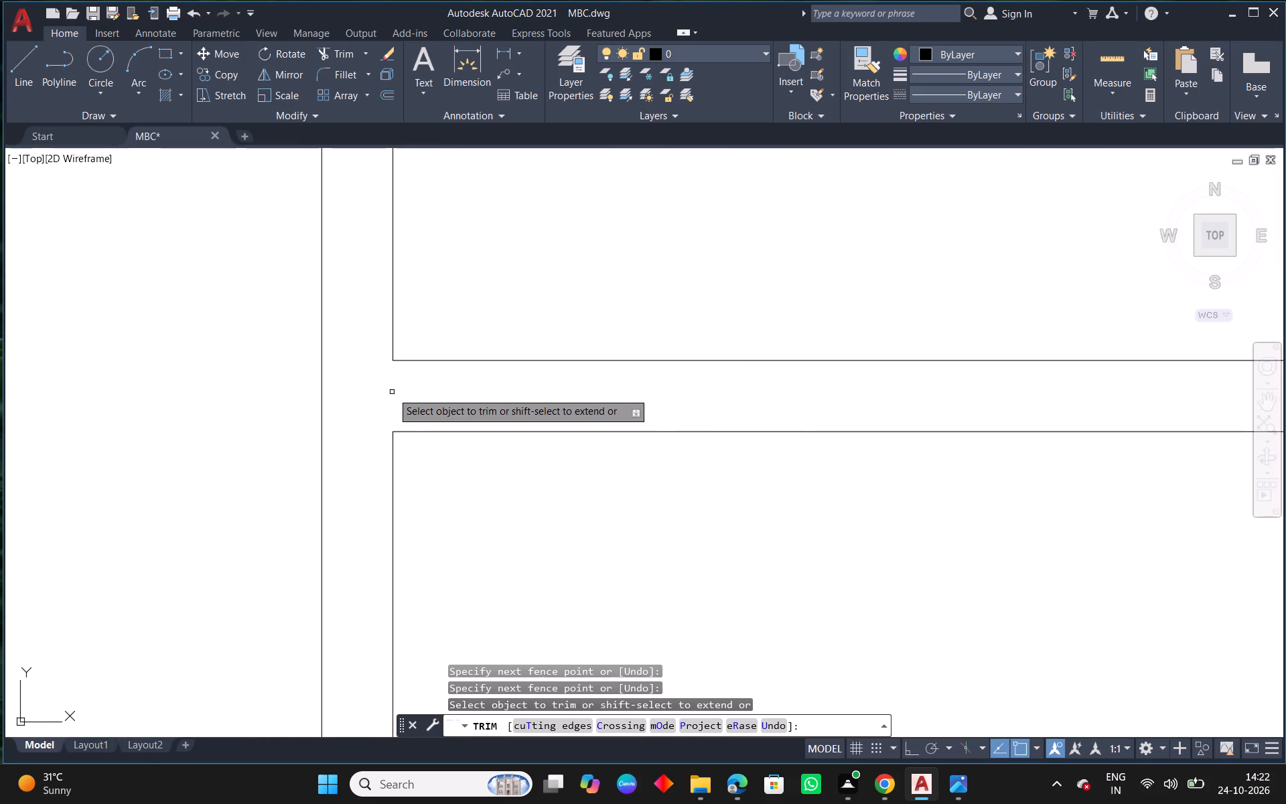
right_click(392, 389)
left_click(423, 395)
Dimension the height of the middle compartment between the two shelves, in line with the locker compartment's dimension.
scroll(591, 419, "down", 8)
middle_click_drag(811, 424, 658, 393)
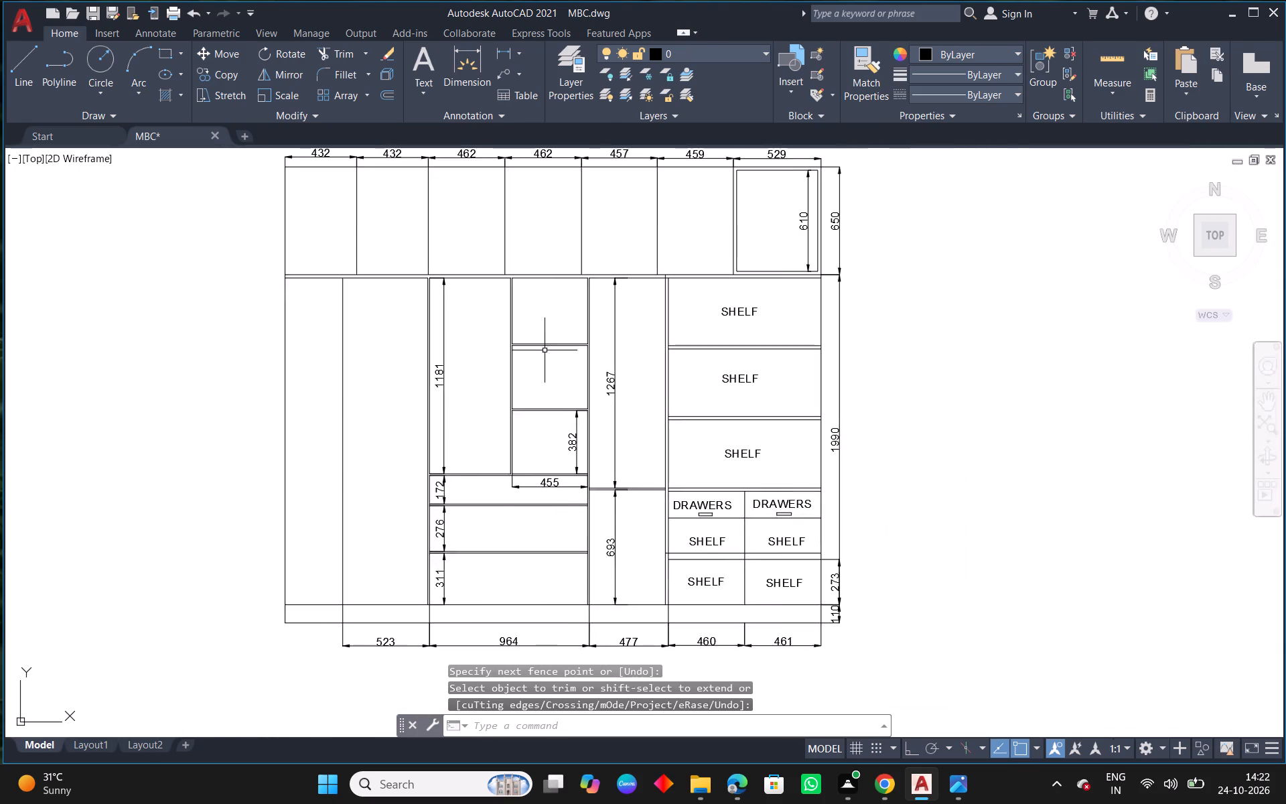
scroll(543, 350, "up", 2)
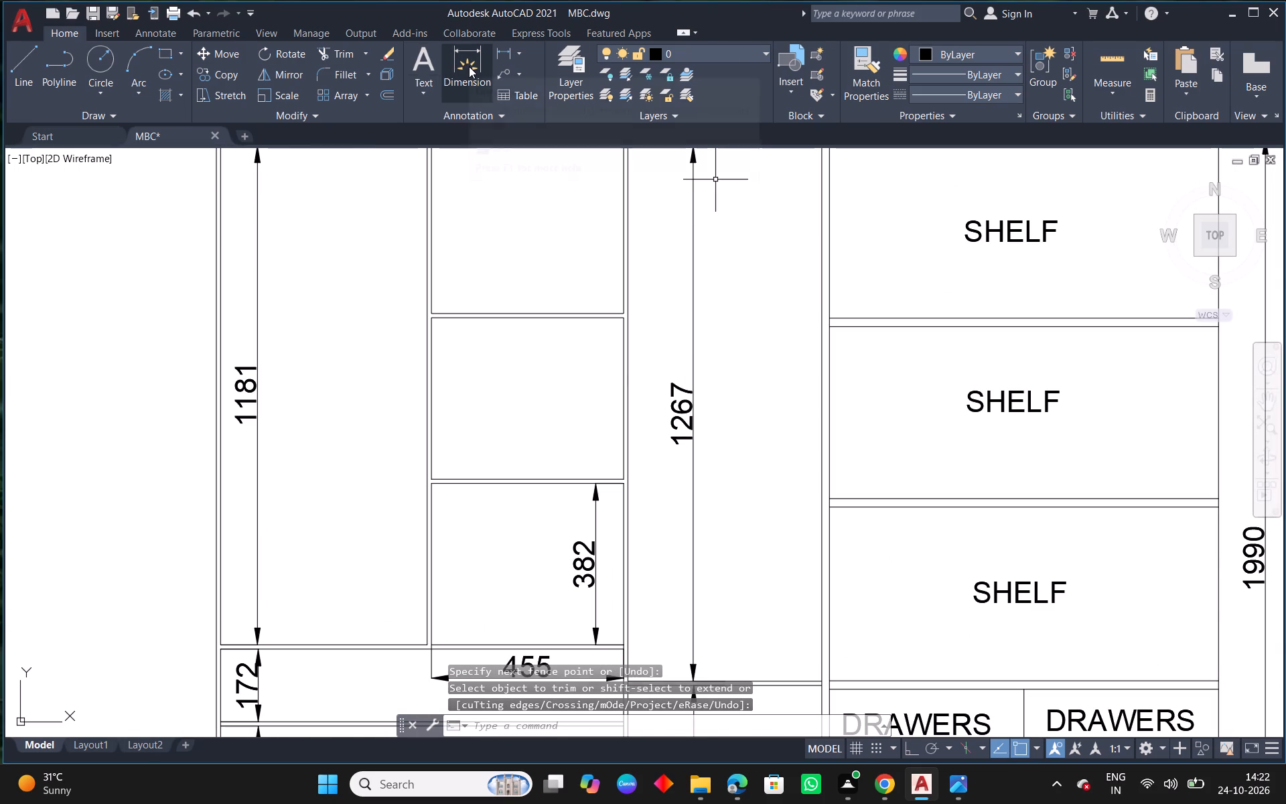
left_click(469, 78)
scroll(636, 405, "up", 1)
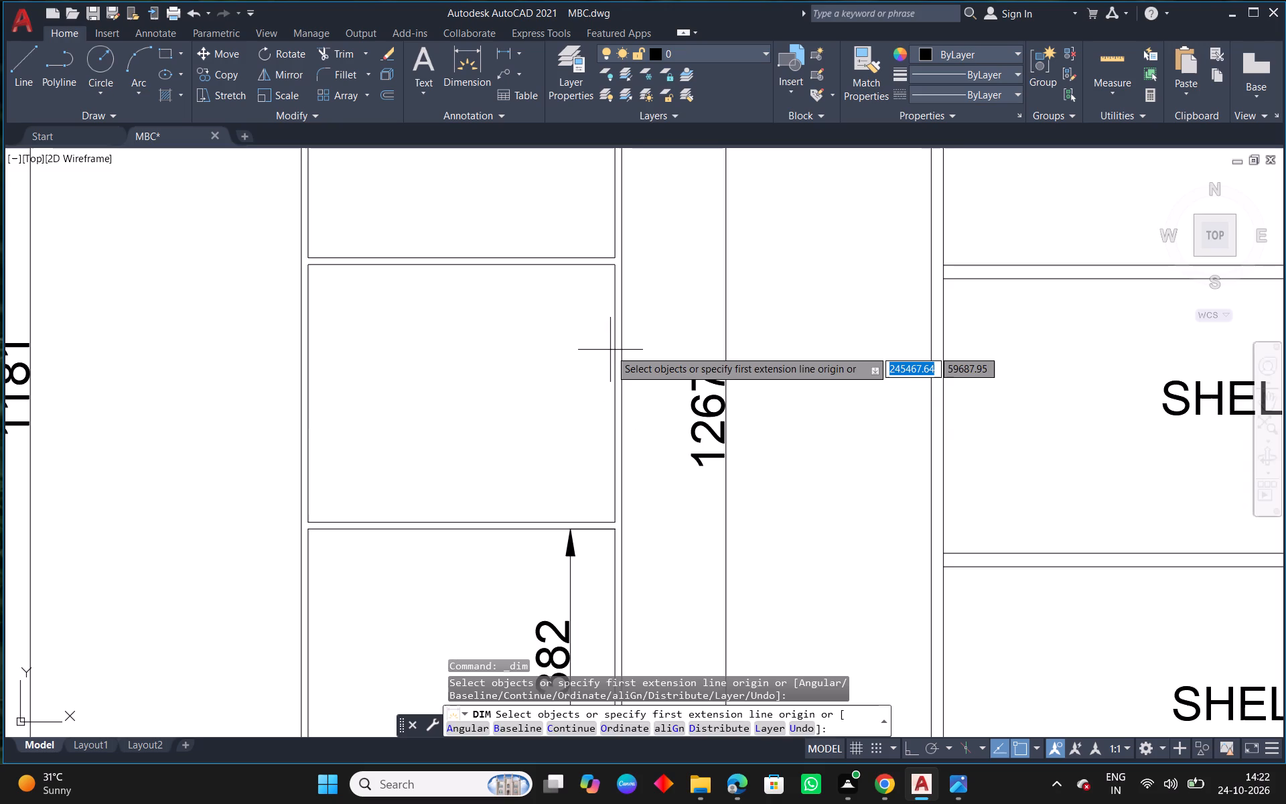
left_click(613, 346)
left_click(569, 359)
right_click(569, 359)
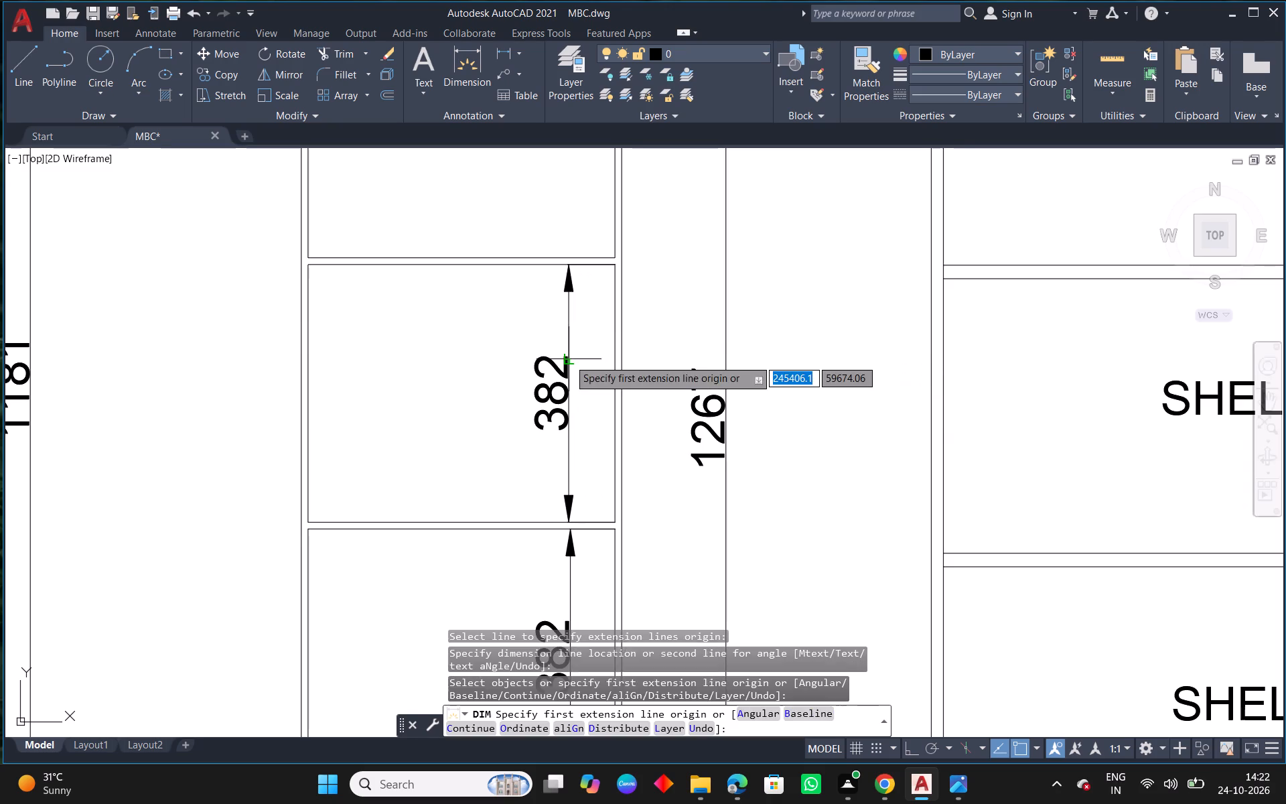
left_click(601, 371)
scroll(603, 374, "down", 4)
scroll(616, 375, "up", 3)
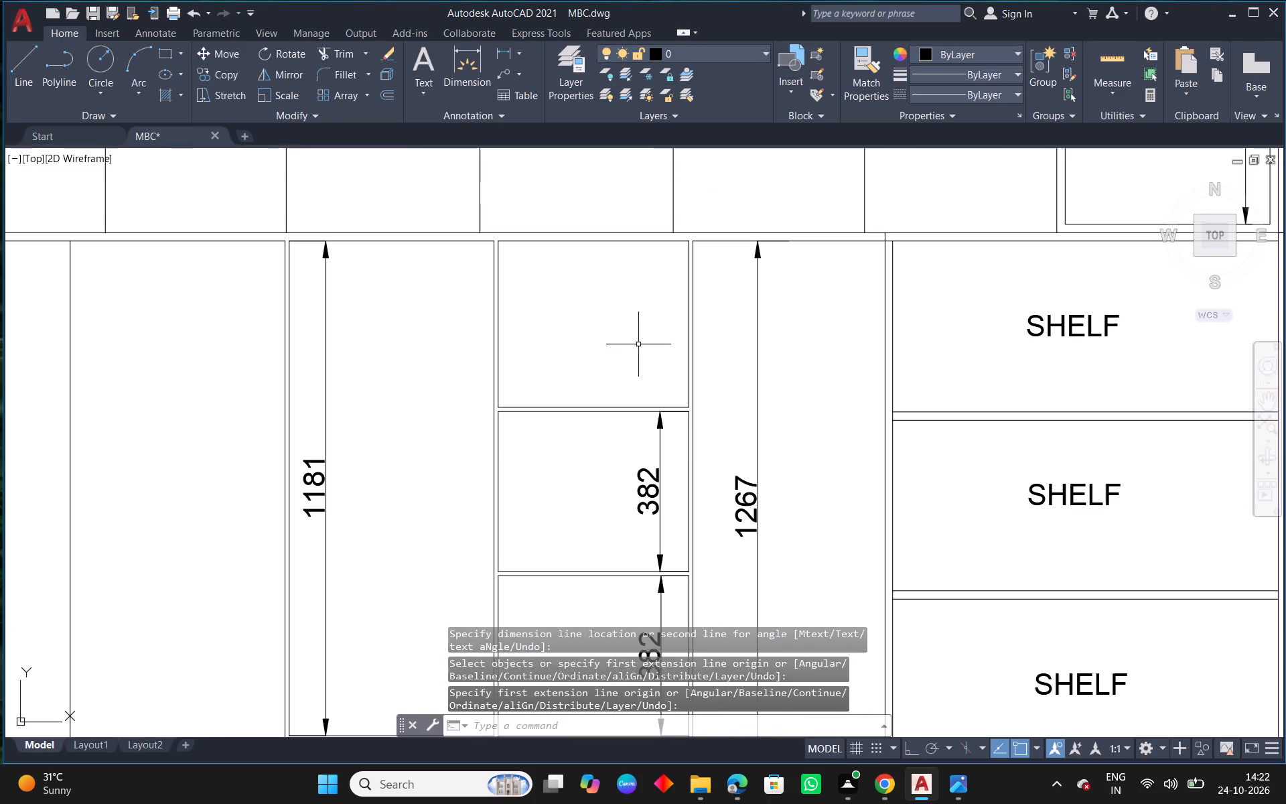
Dimension the height of the top compartment above the upper shelf, in line with the two compartment dimensions below it.
right_click(605, 279)
left_click(649, 287)
scroll(673, 283, "up", 2)
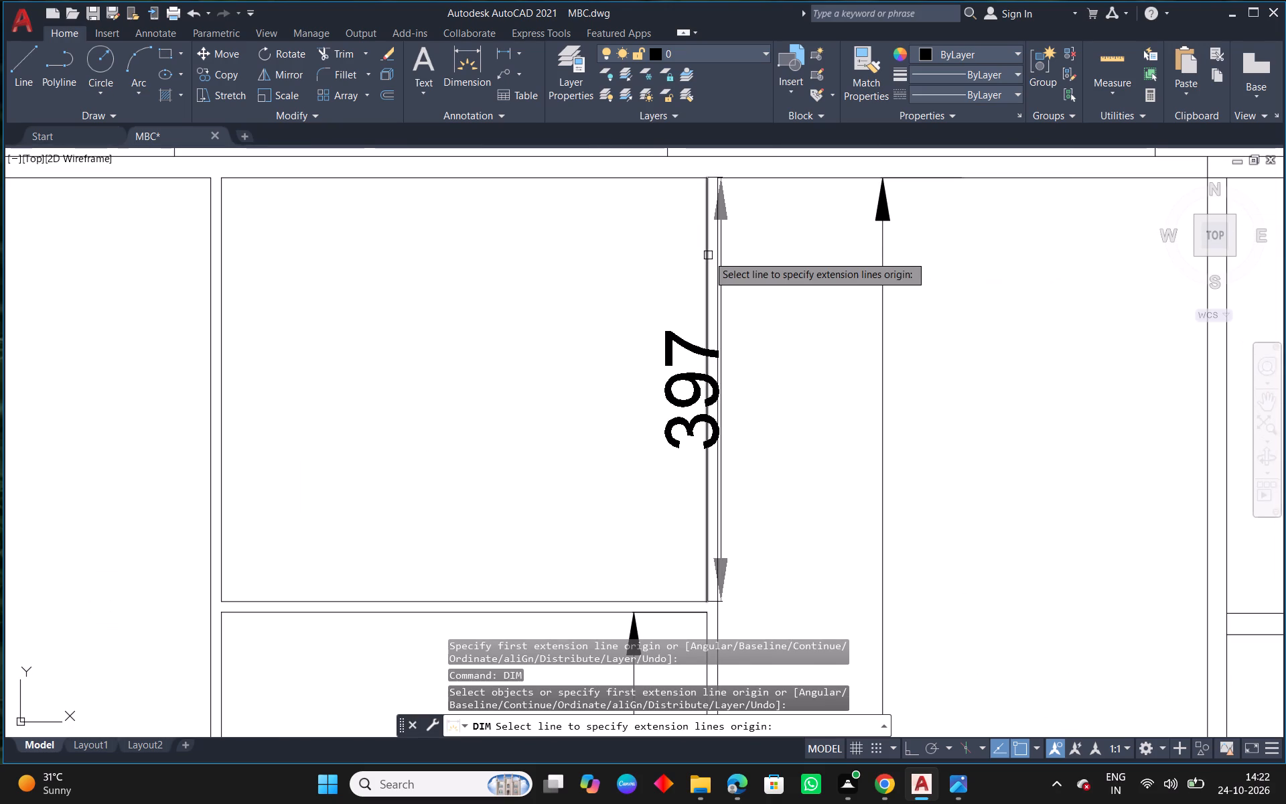
left_click(704, 256)
left_click(634, 268)
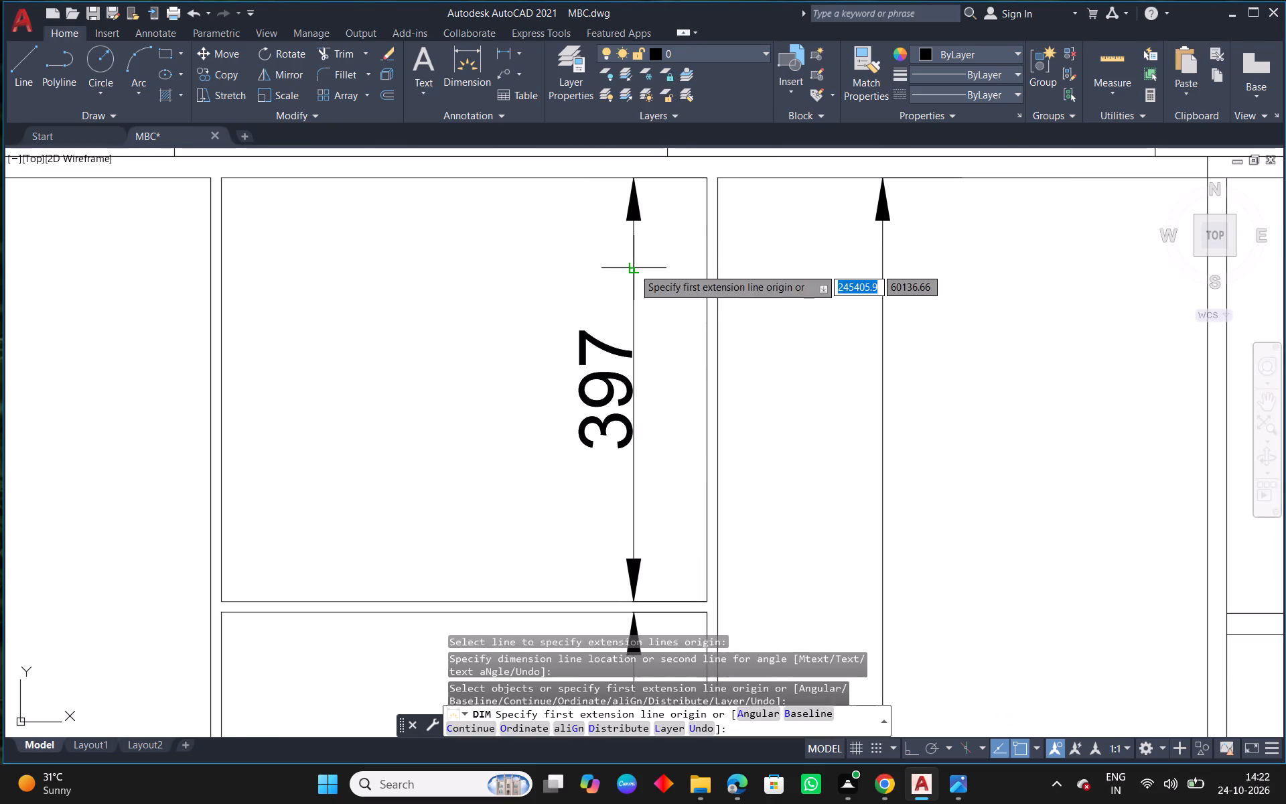
right_click(634, 268)
left_click(679, 276)
Compare the drawn wardrobe with the reference inner view, examining the shelves and drawers in the remaining bays.
scroll(699, 296, "down", 5)
middle_click_drag(847, 431, 879, 340)
scroll(865, 357, "down", 1)
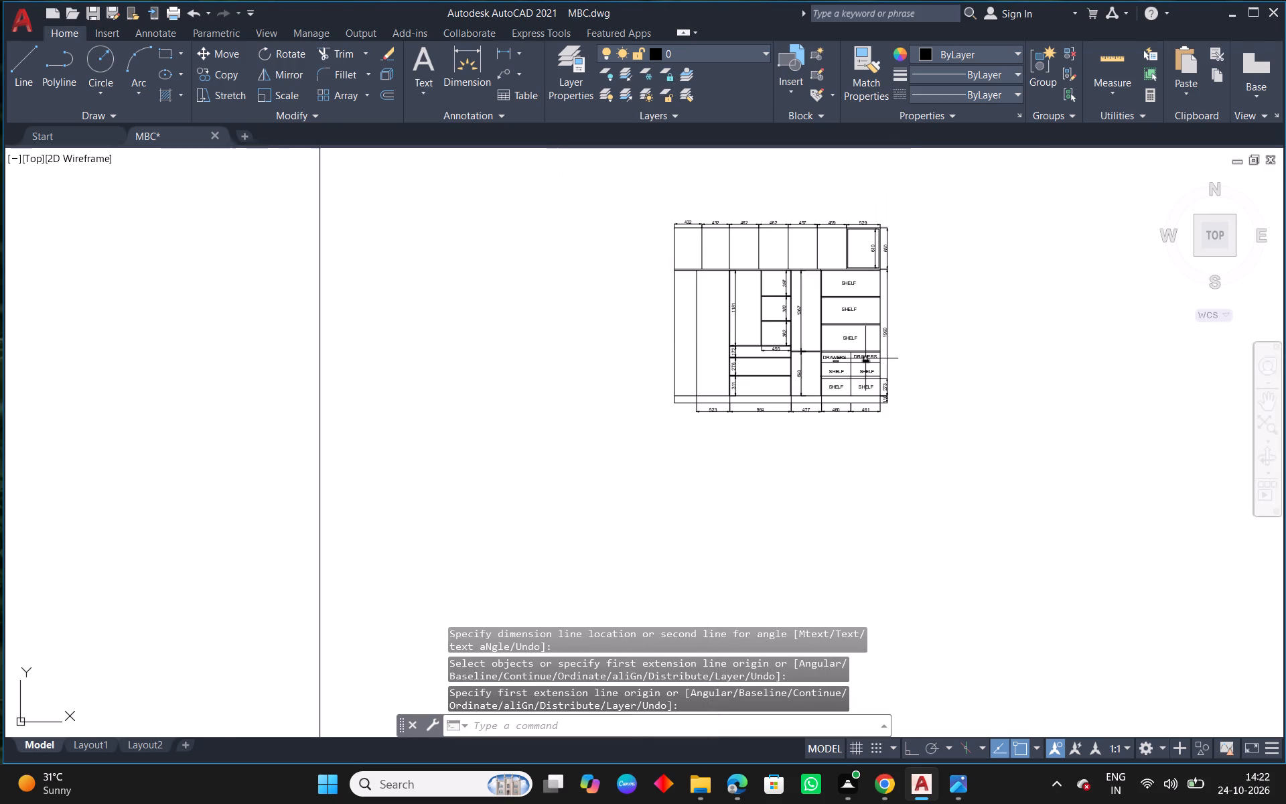
scroll(714, 323, "up", 2)
scroll(777, 394, "up", 1)
scroll(777, 251, "down", 4)
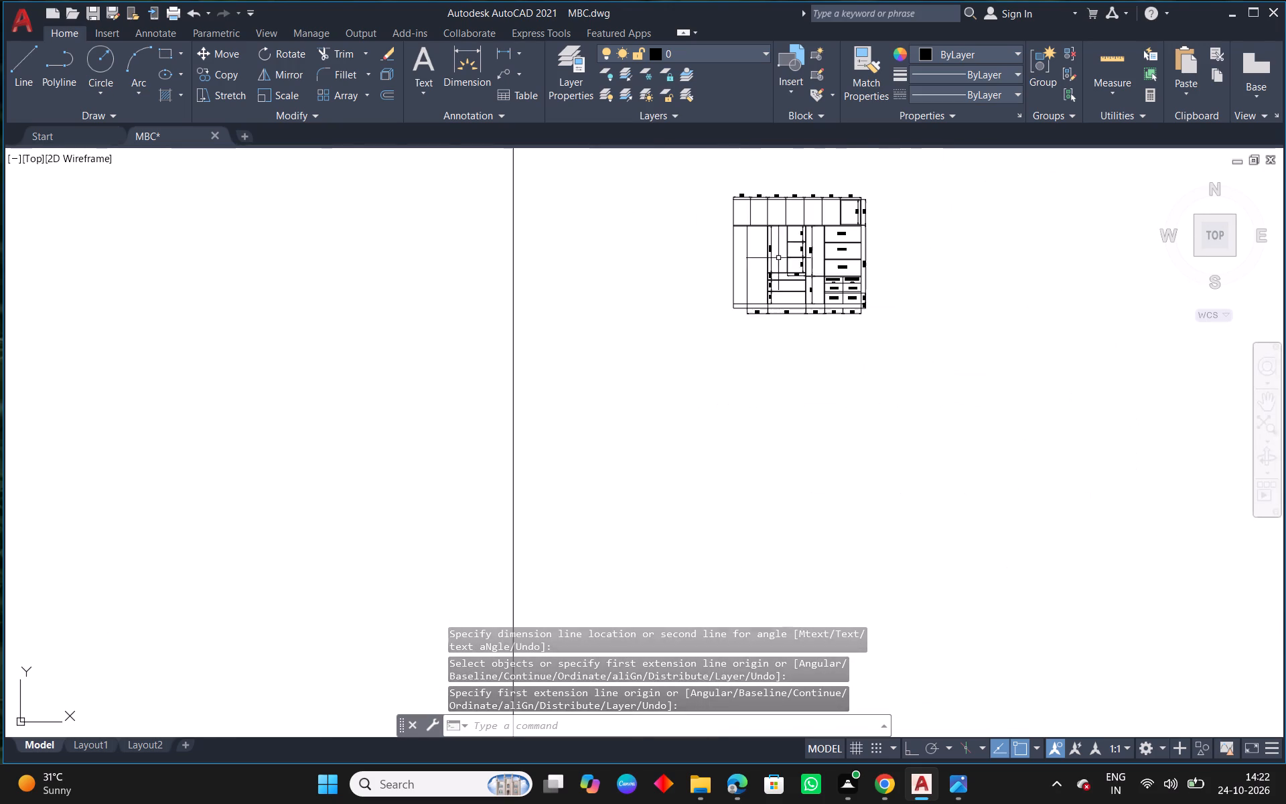
scroll(794, 293, "down", 3)
scroll(786, 434, "down", 3)
scroll(567, 427, "up", 3)
middle_click_drag(1052, 356, 848, 398)
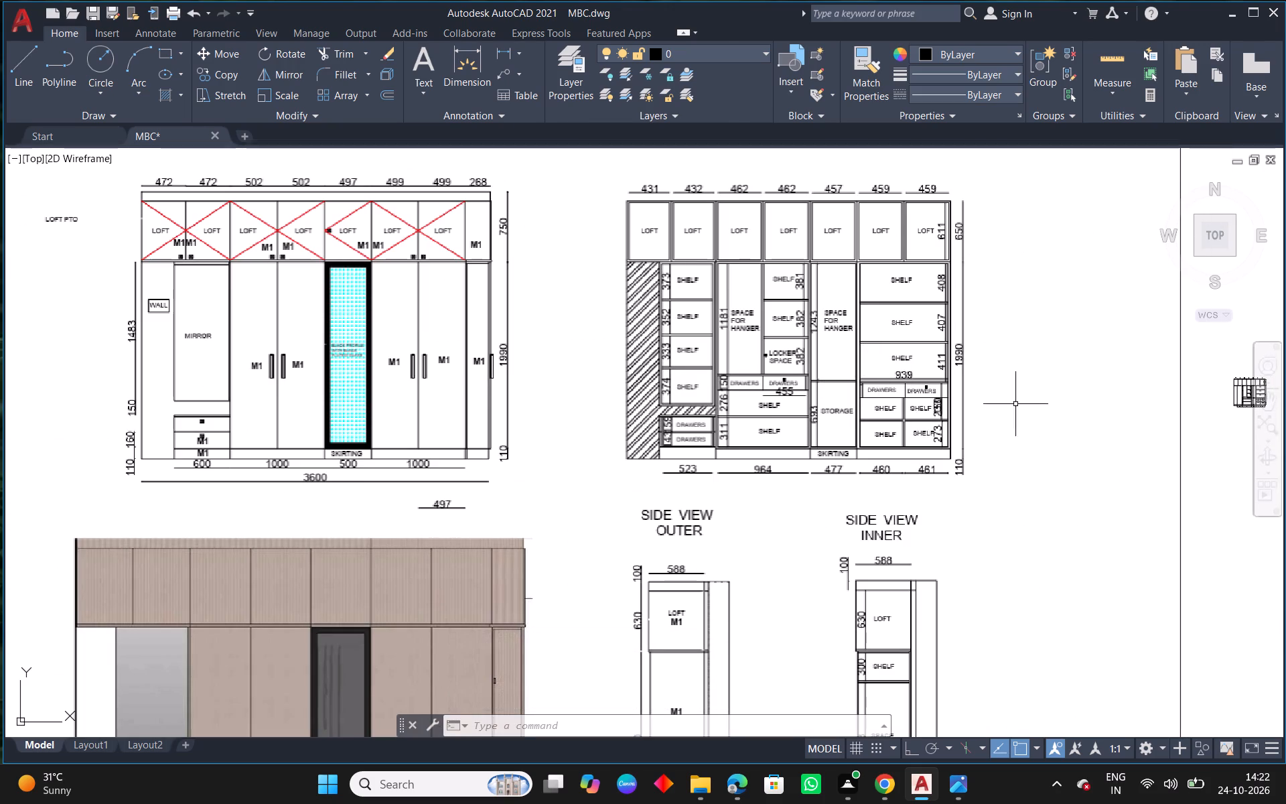
scroll(548, 429, "down", 1)
middle_click_drag(887, 380, 498, 402)
scroll(656, 449, "up", 3)
scroll(457, 338, "up", 4)
middle_click_drag(586, 356, 825, 283)
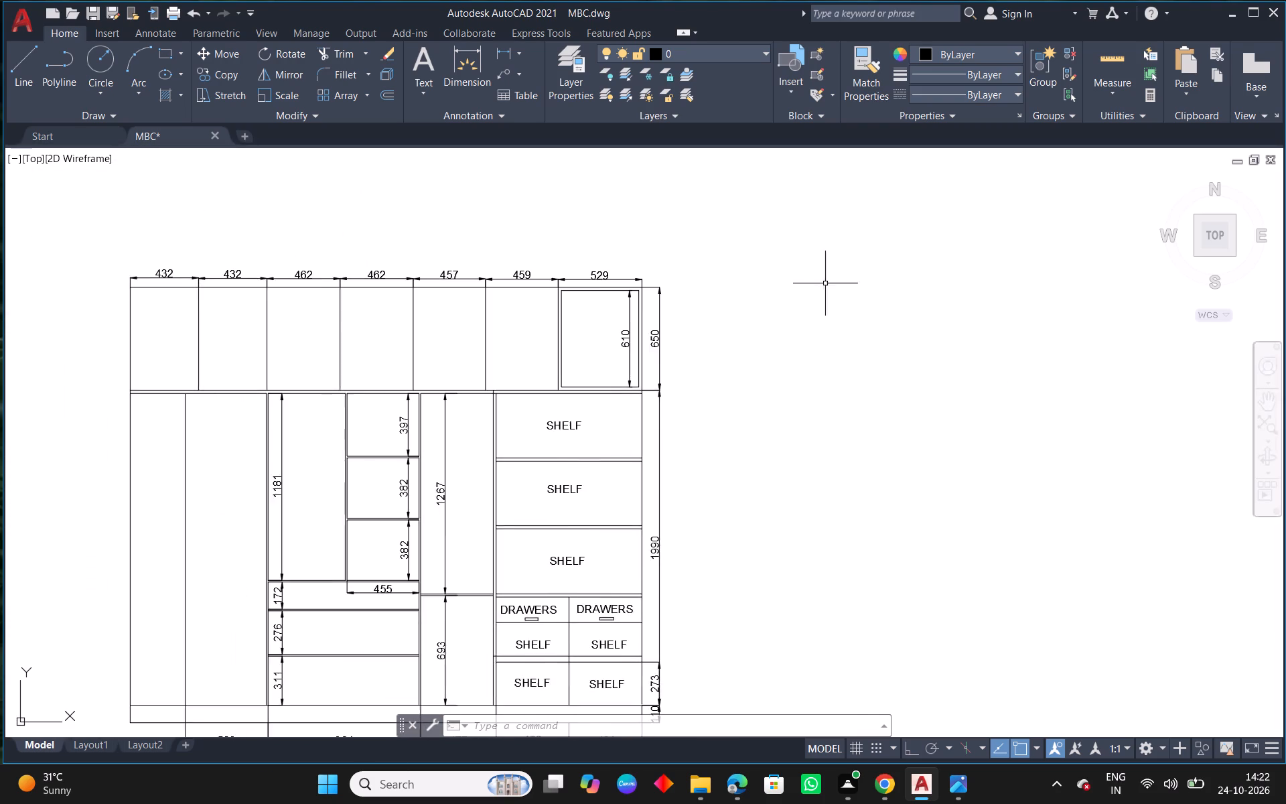
scroll(654, 320, "down", 3)
middle_click_drag(520, 438, 920, 400)
scroll(920, 400, "down", 2)
middle_click_drag(469, 377, 485, 379)
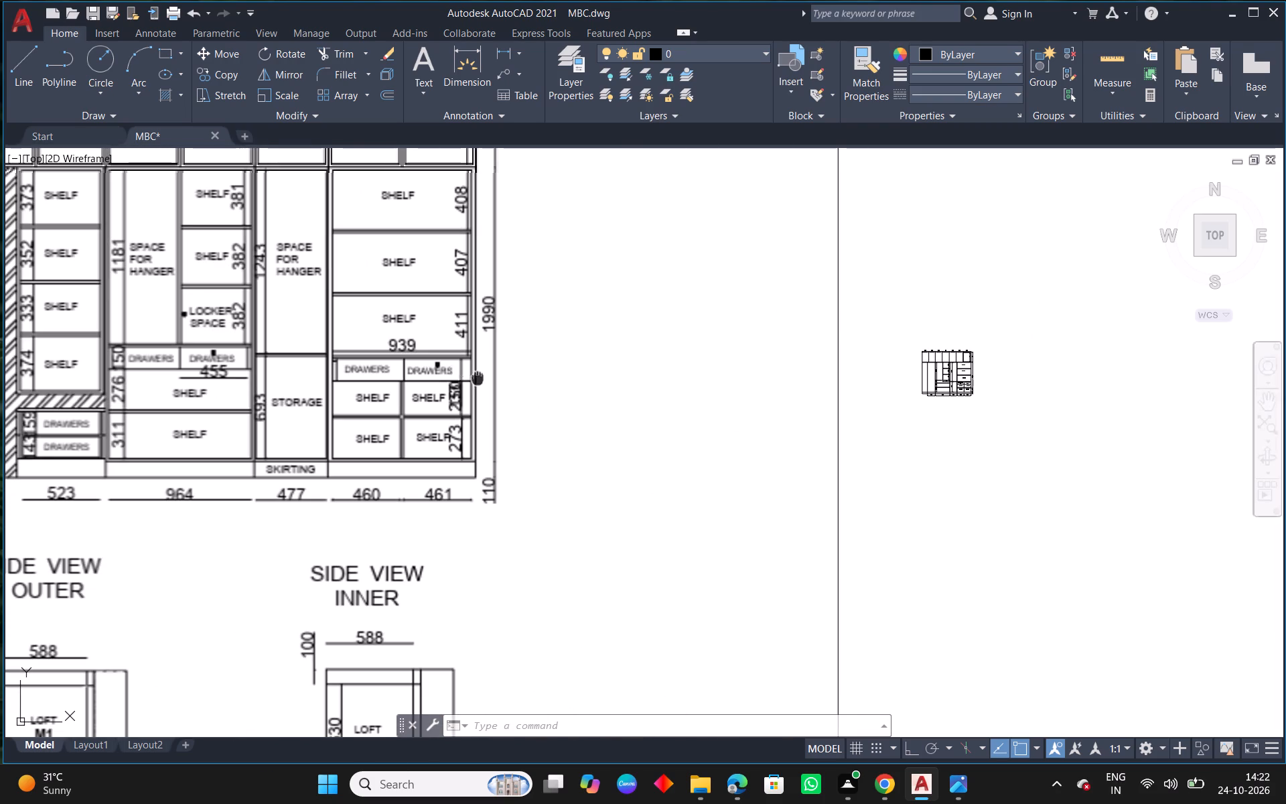
middle_click_drag(485, 379, 625, 381)
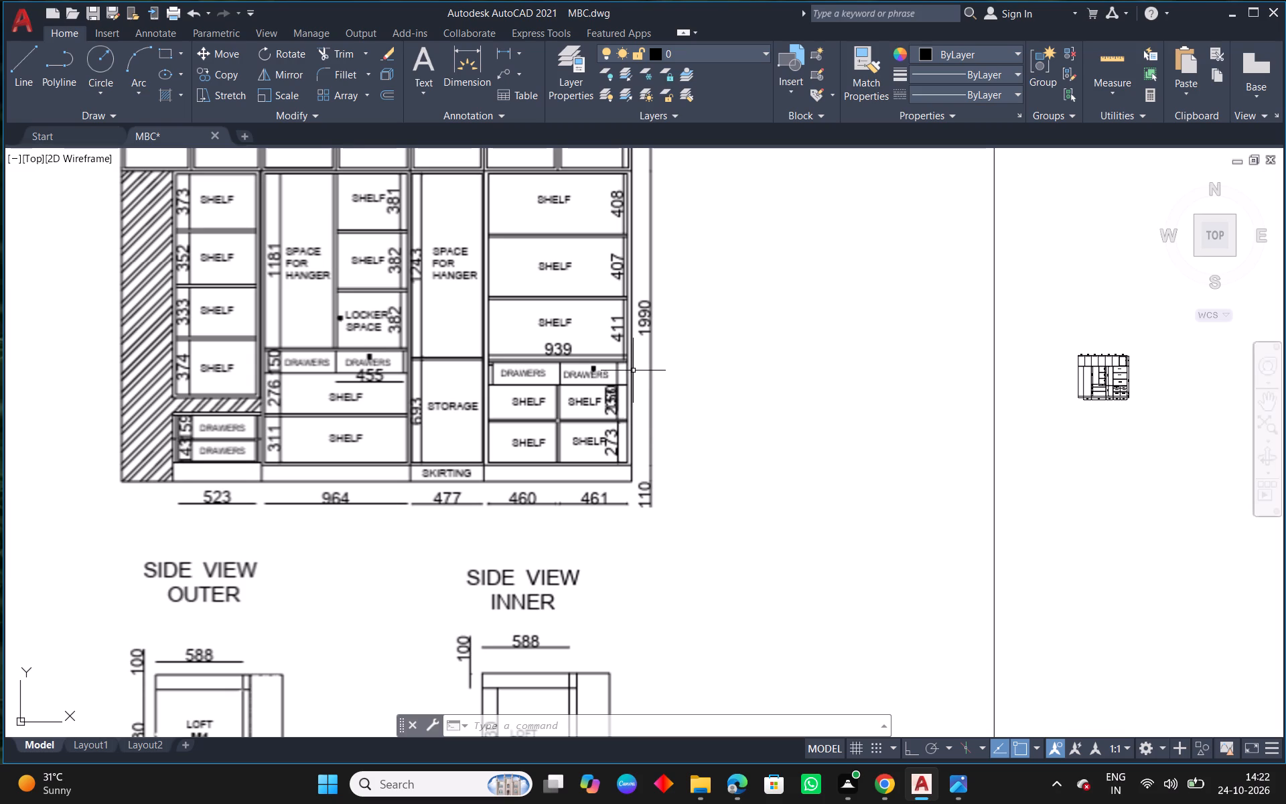
Extend both lines of the shelf above the 311 compartment through the partition to the far side of the 523 bay.
middle_click_drag(914, 492, 666, 521)
scroll(859, 423, "up", 5)
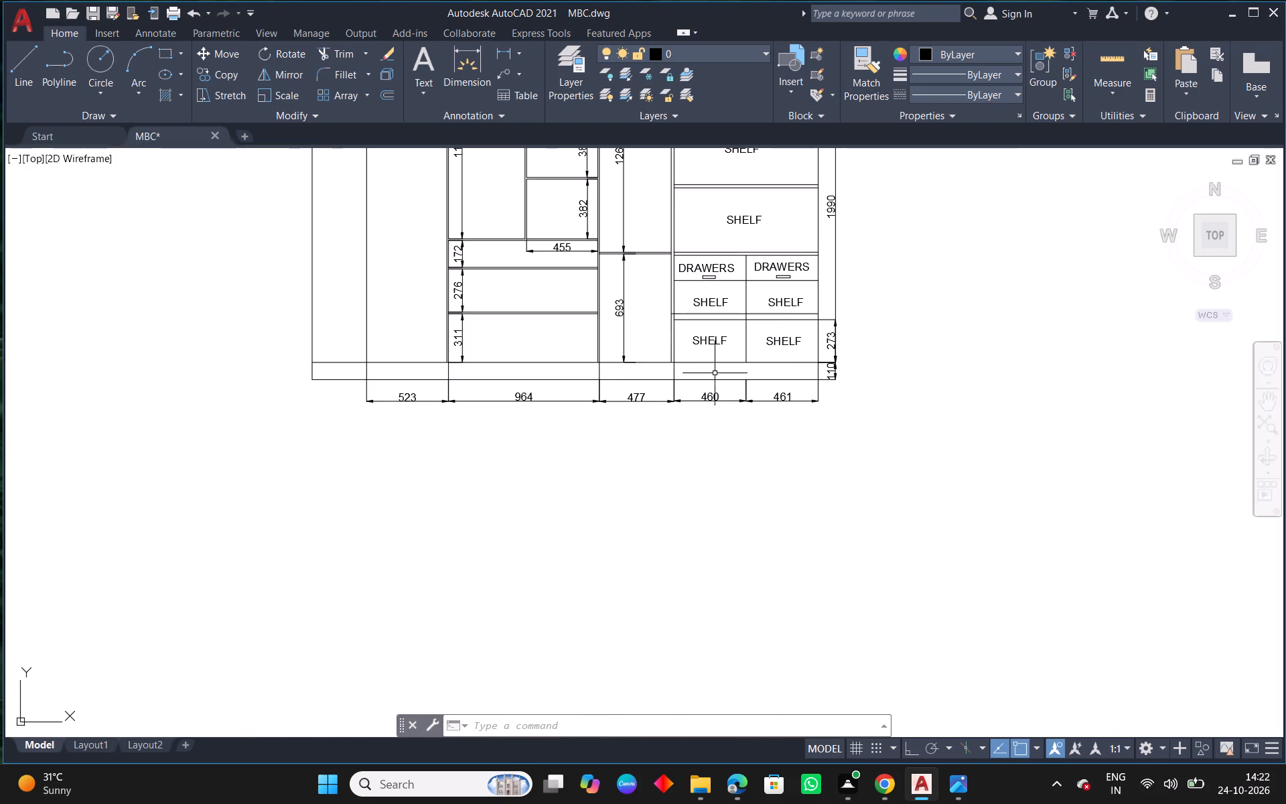
scroll(492, 315, "up", 1)
middle_click_drag(511, 356, 683, 372)
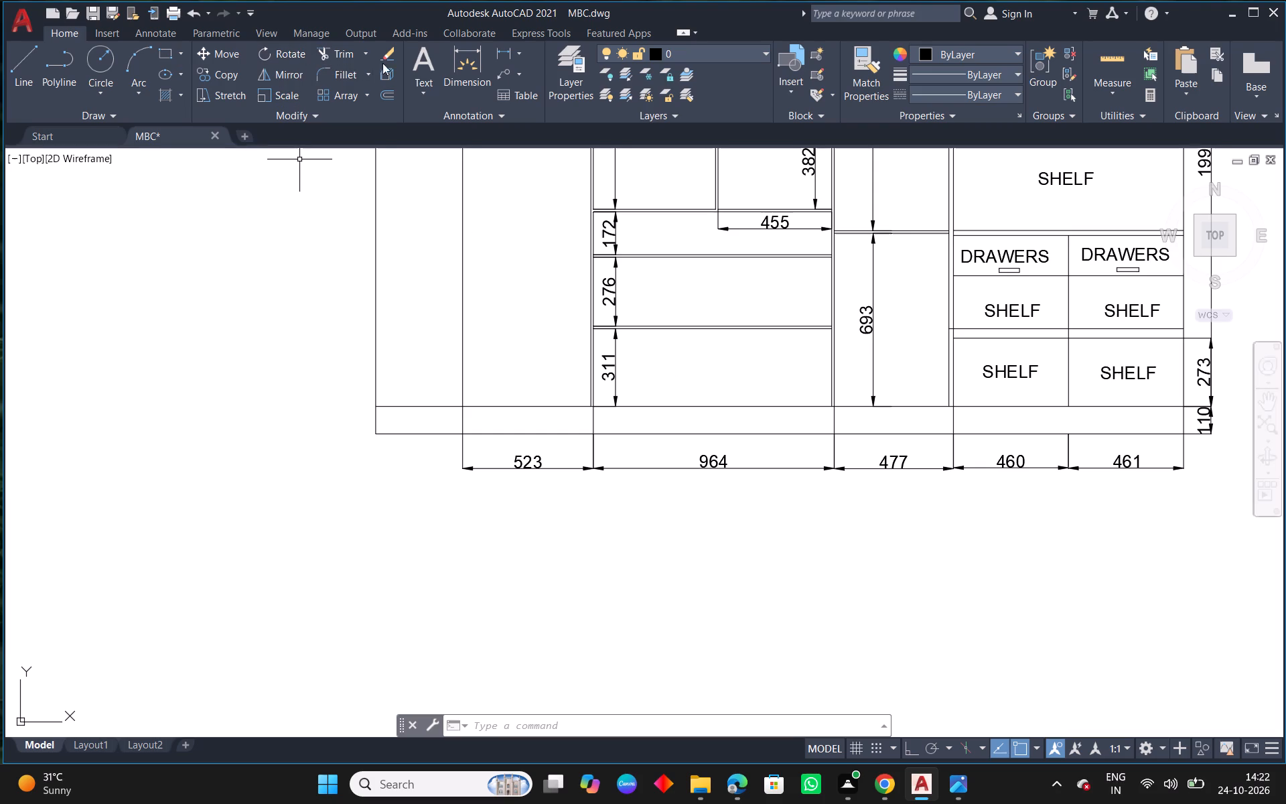
left_click(365, 52)
left_click(356, 107)
scroll(681, 513, "up", 1)
left_click_drag(663, 275, 664, 269)
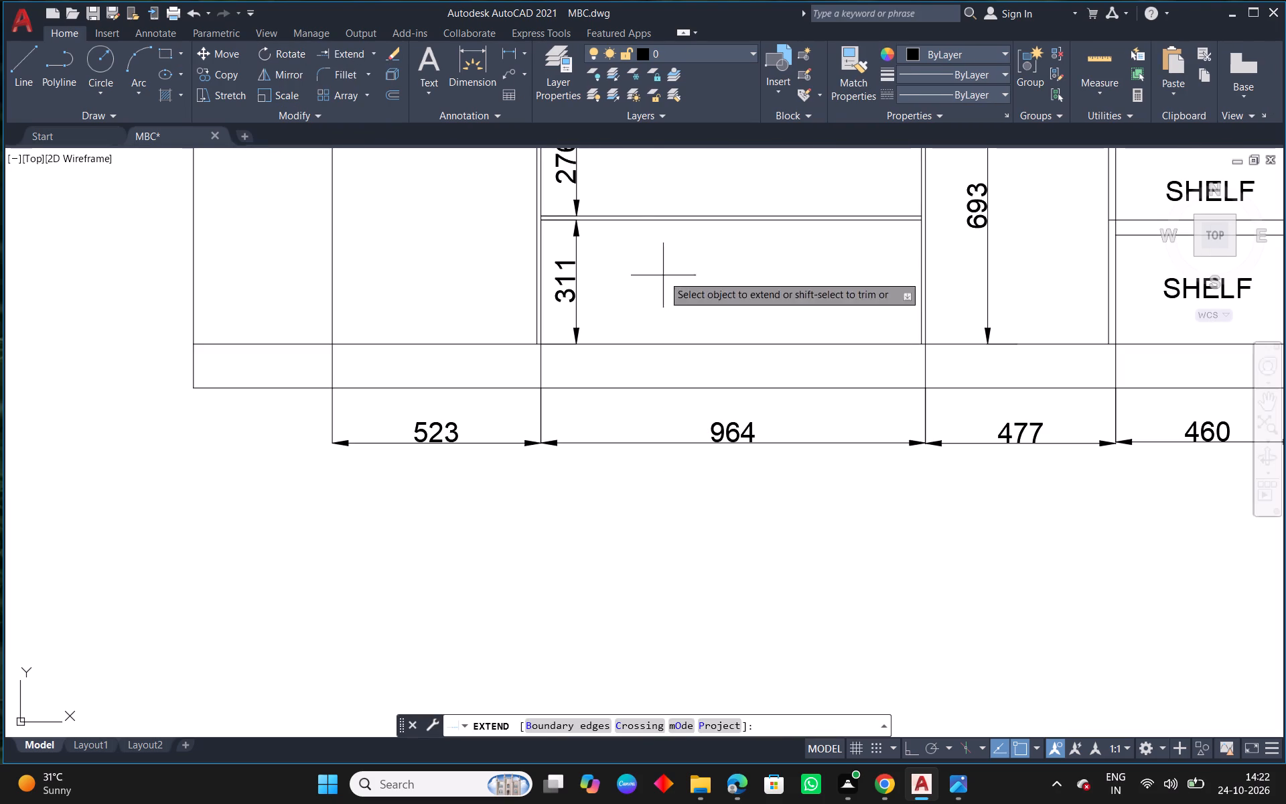
left_click_drag(664, 269, 652, 174)
left_click_drag(650, 183, 647, 255)
right_click(644, 255)
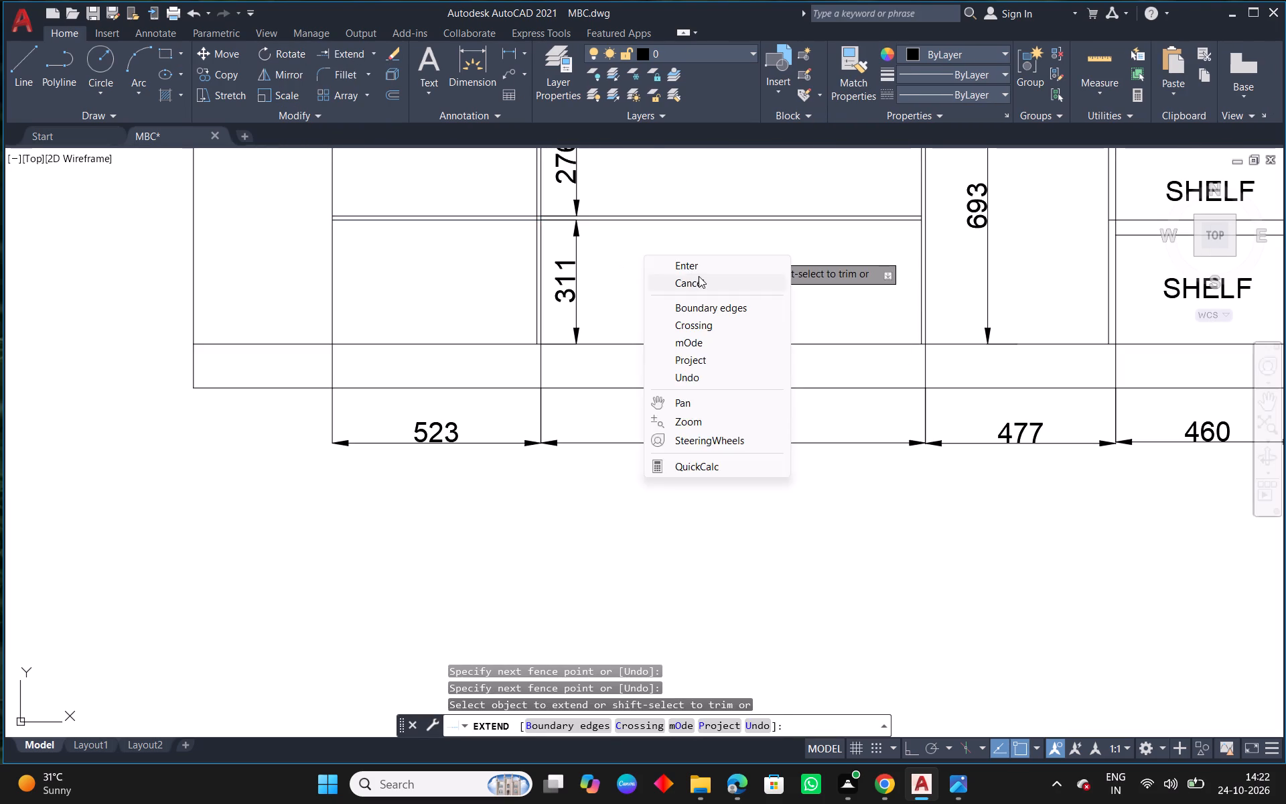
left_click(699, 276)
Stretch the start of the 964 dimension's left extension line down to the skirting's bottom edge.
scroll(522, 357, "up", 1)
middle_click_drag(549, 344, 597, 440)
left_click(599, 488)
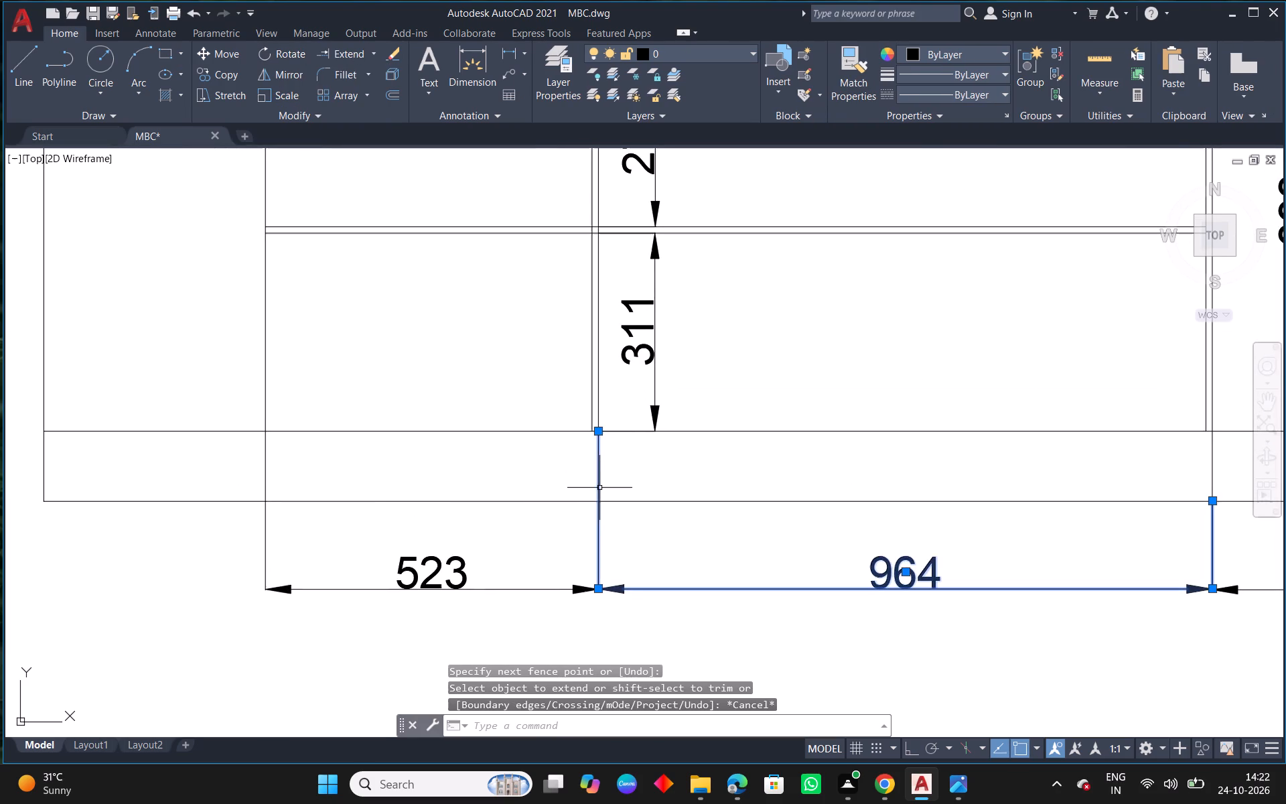
left_click(599, 433)
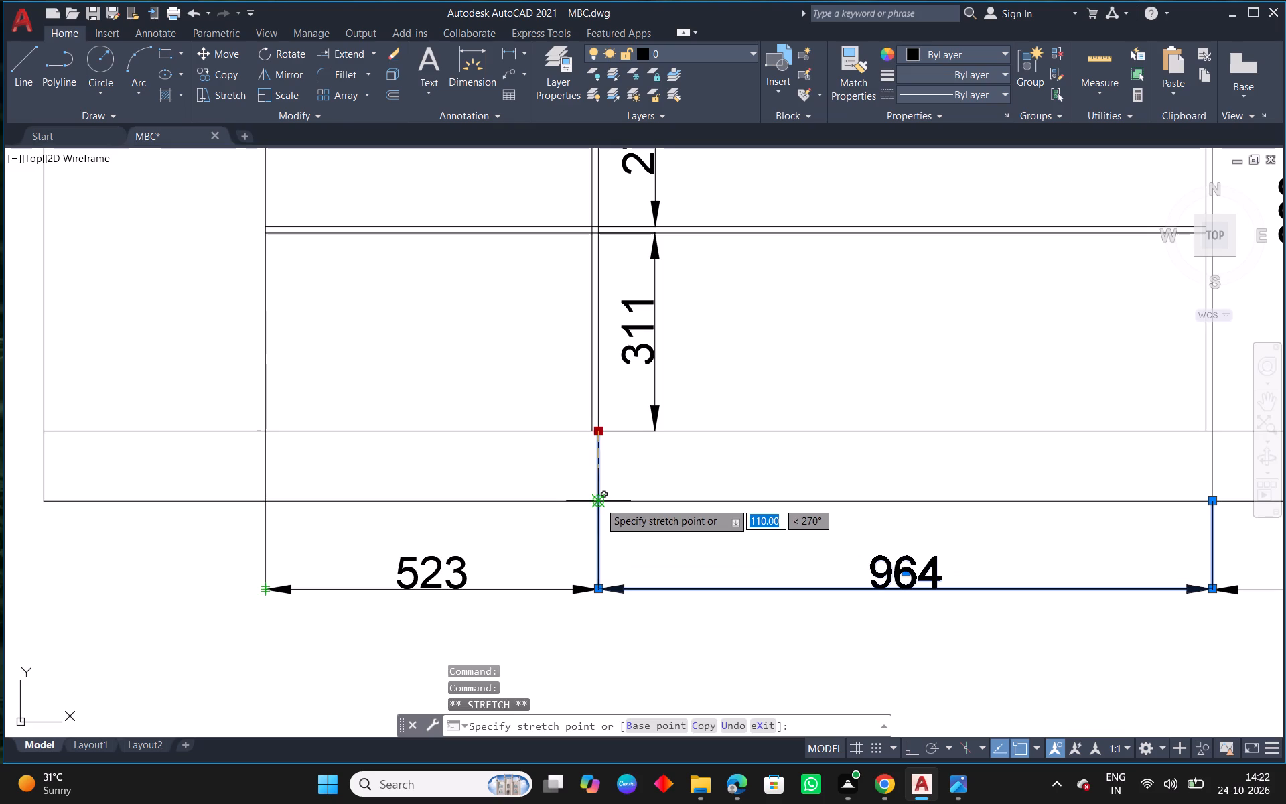
left_click(599, 502)
key("Escape")
middle_click_drag(727, 517, 702, 515)
left_click(239, 469)
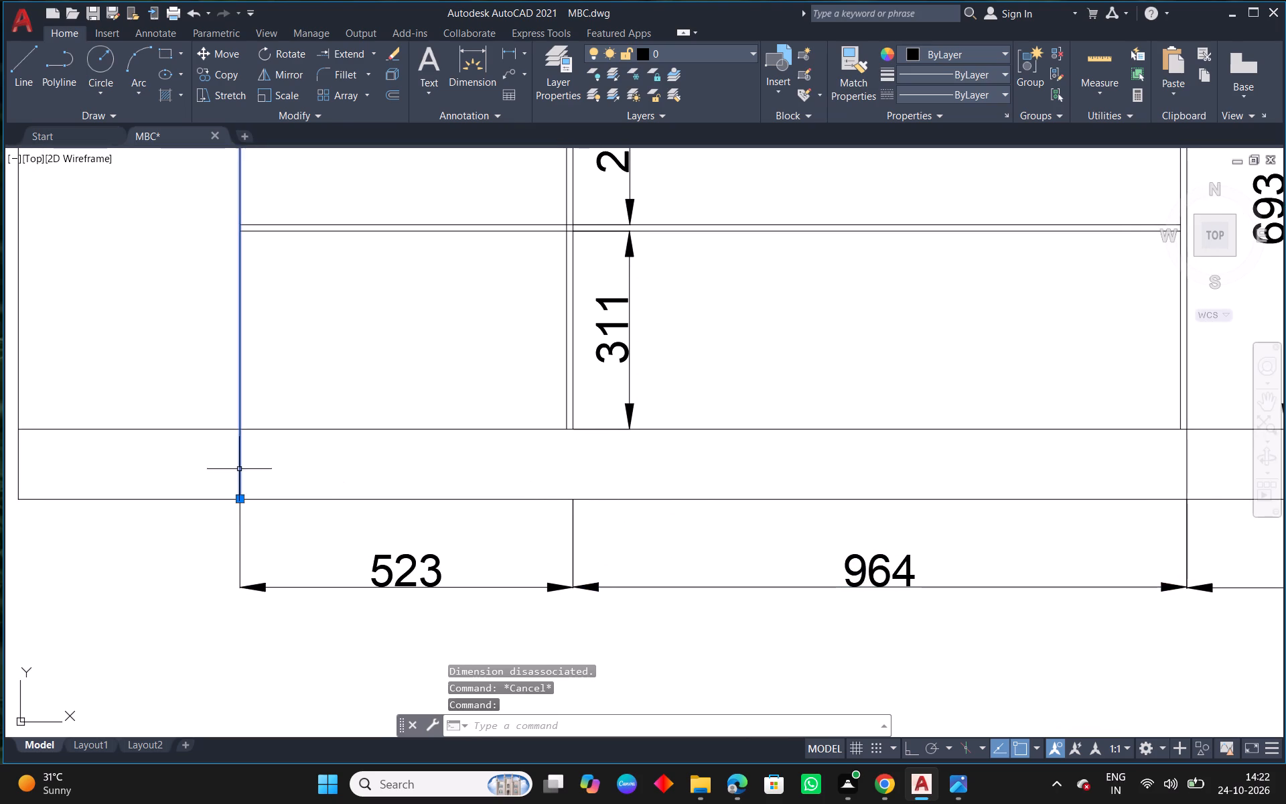
key("Escape")
Stretch the start of the 477 dimension's left extension line down to the skirting's bottom edge.
scroll(360, 475, "down", 3)
scroll(386, 497, "up", 2)
middle_click_drag(749, 477, 666, 456)
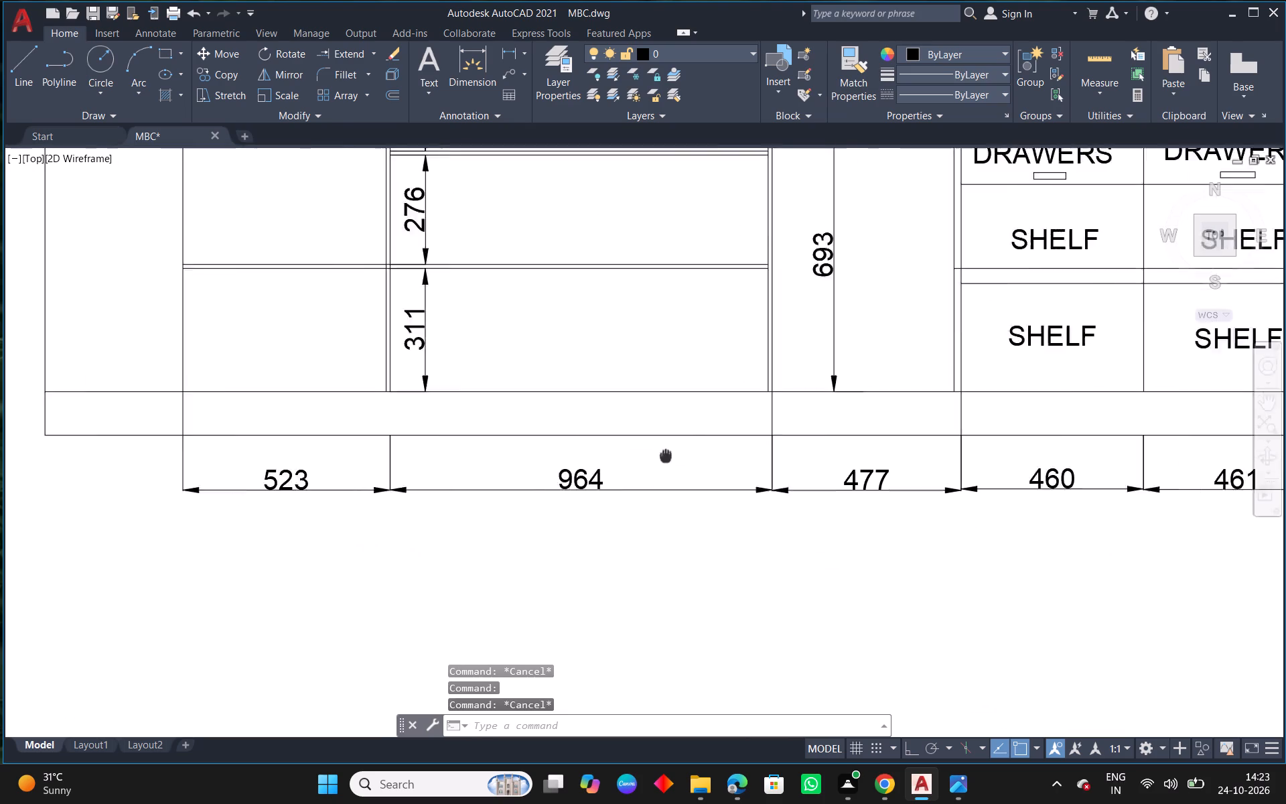
middle_click_drag(666, 456, 616, 476)
left_click(713, 440)
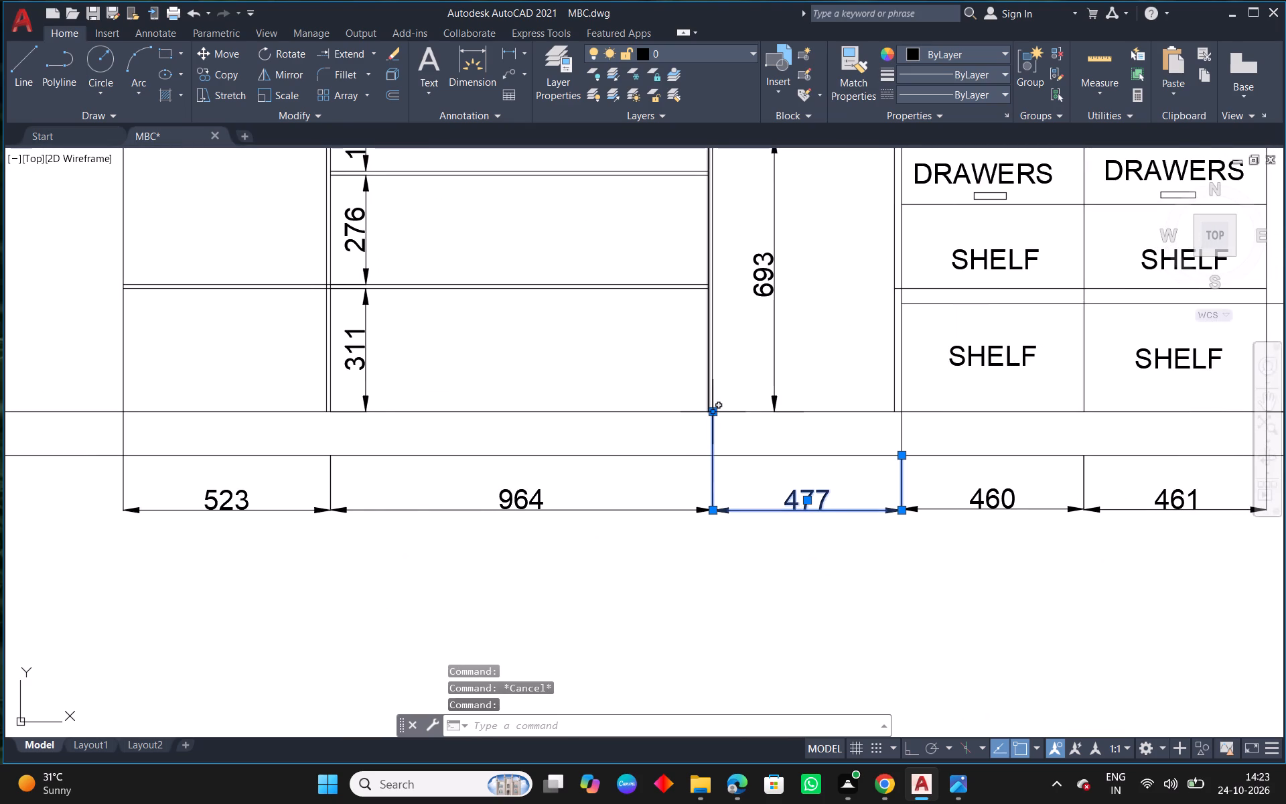
left_click(713, 411)
left_click(715, 456)
key("Escape")
Stretch the start of the 460 dimension's left extension line down to the skirting's bottom edge.
middle_click_drag(928, 448, 593, 453)
left_click(568, 440)
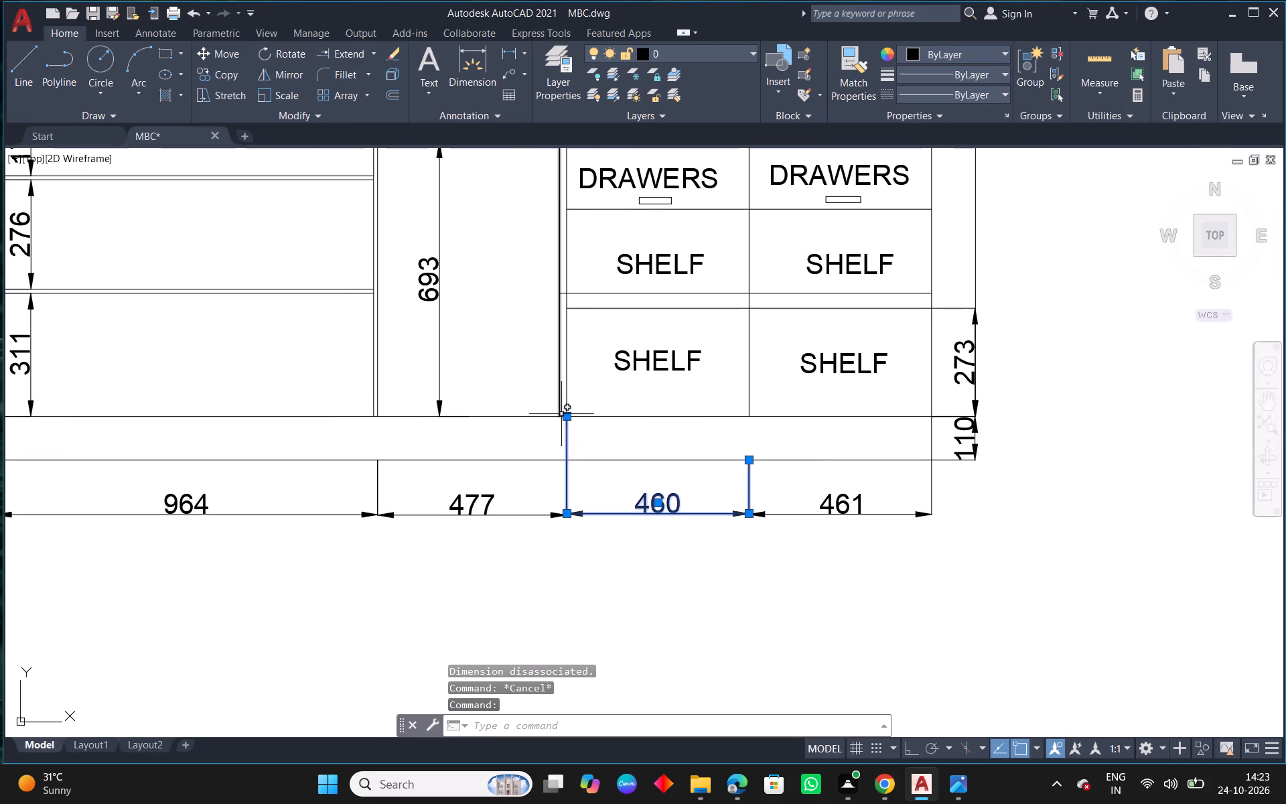
left_click(570, 418)
left_click(572, 461)
key("Escape")
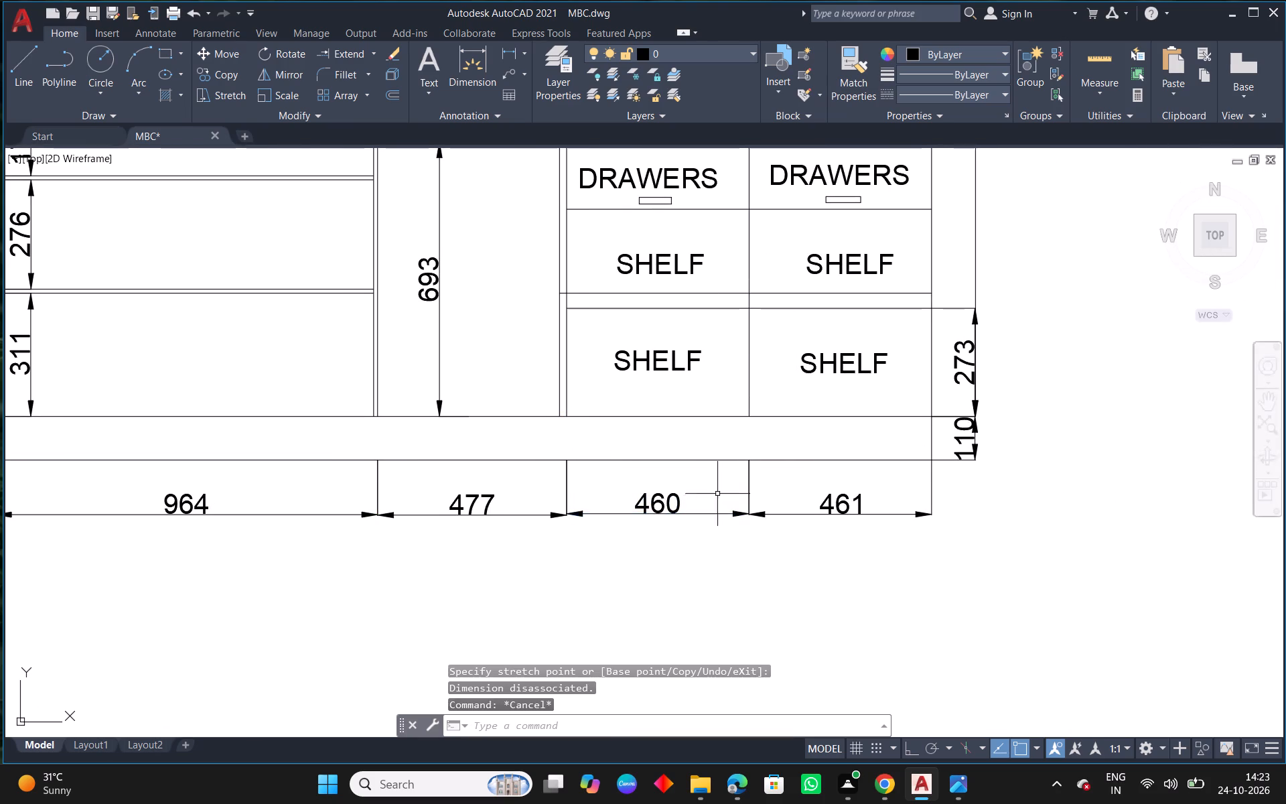
Examine the two drawers and their heights at the bottom of the 523 bay in the reference inner view.
scroll(811, 494, "down", 2)
middle_click_drag(500, 468, 766, 525)
scroll(766, 525, "down", 1)
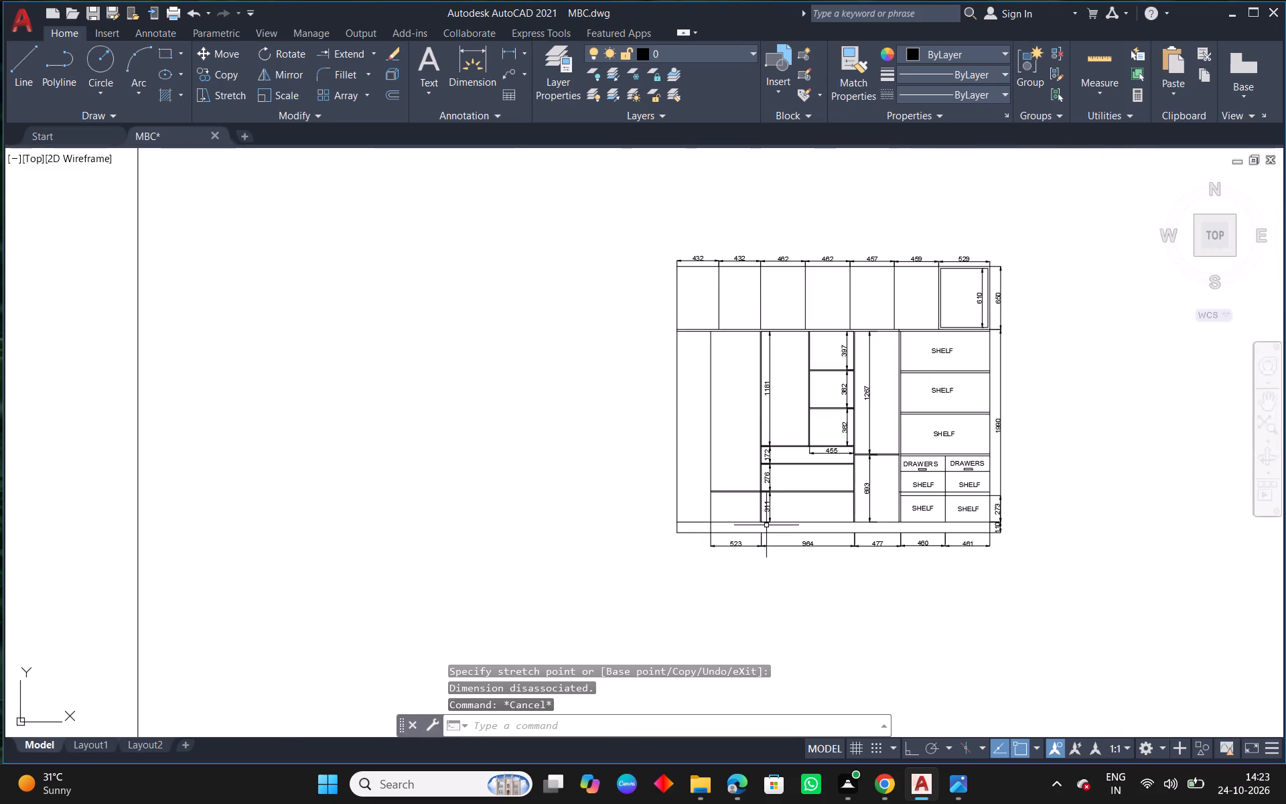
scroll(629, 507, "down", 3)
middle_click_drag(473, 525, 988, 422)
scroll(988, 419, "down", 2)
scroll(552, 392, "up", 2)
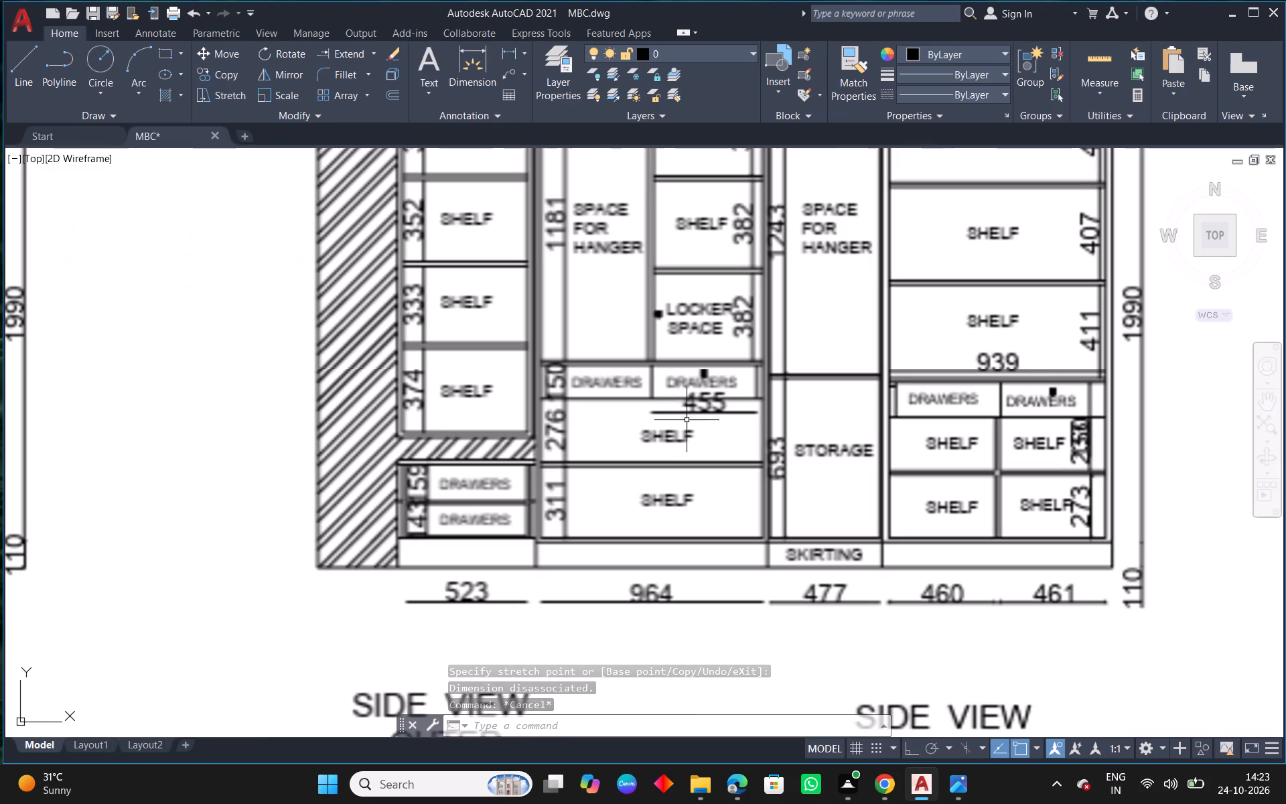
middle_click_drag(1077, 606, 118, 483)
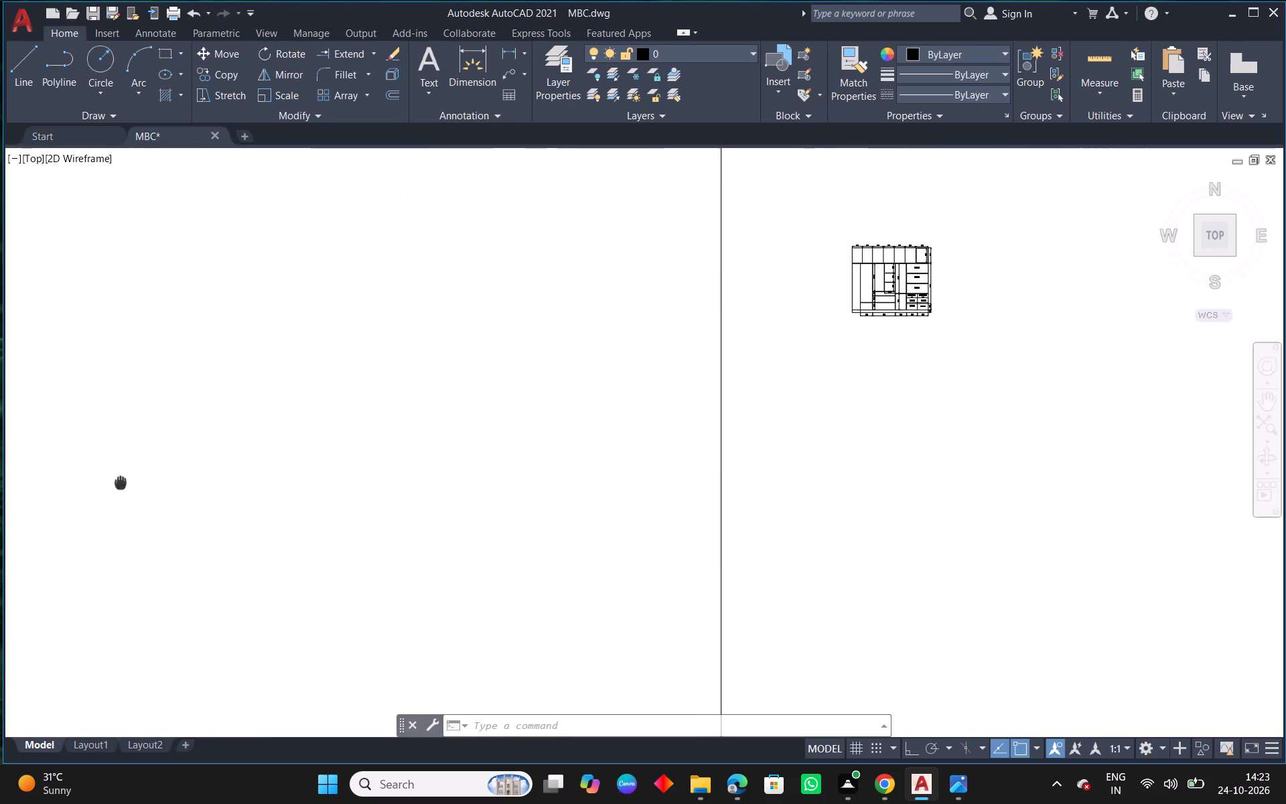
Offset the skirting's top line 143 upward to mark the top of the lower drawer.
middle_click_drag(118, 483, 115, 486)
scroll(114, 494, "down", 1)
scroll(516, 382, "up", 3)
scroll(711, 368, "up", 4)
middle_click_drag(322, 421, 556, 498)
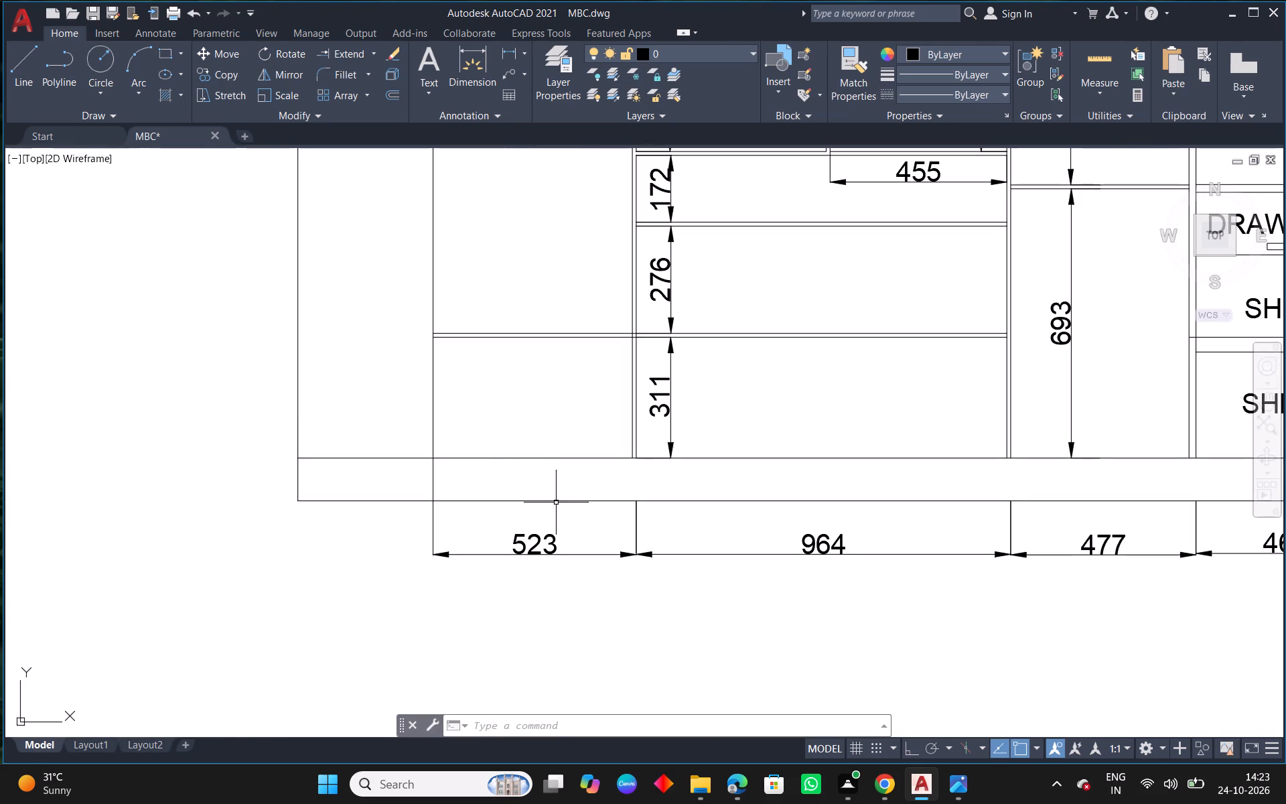
type("O 143")
key("Return")
left_click_drag(541, 456, 541, 448)
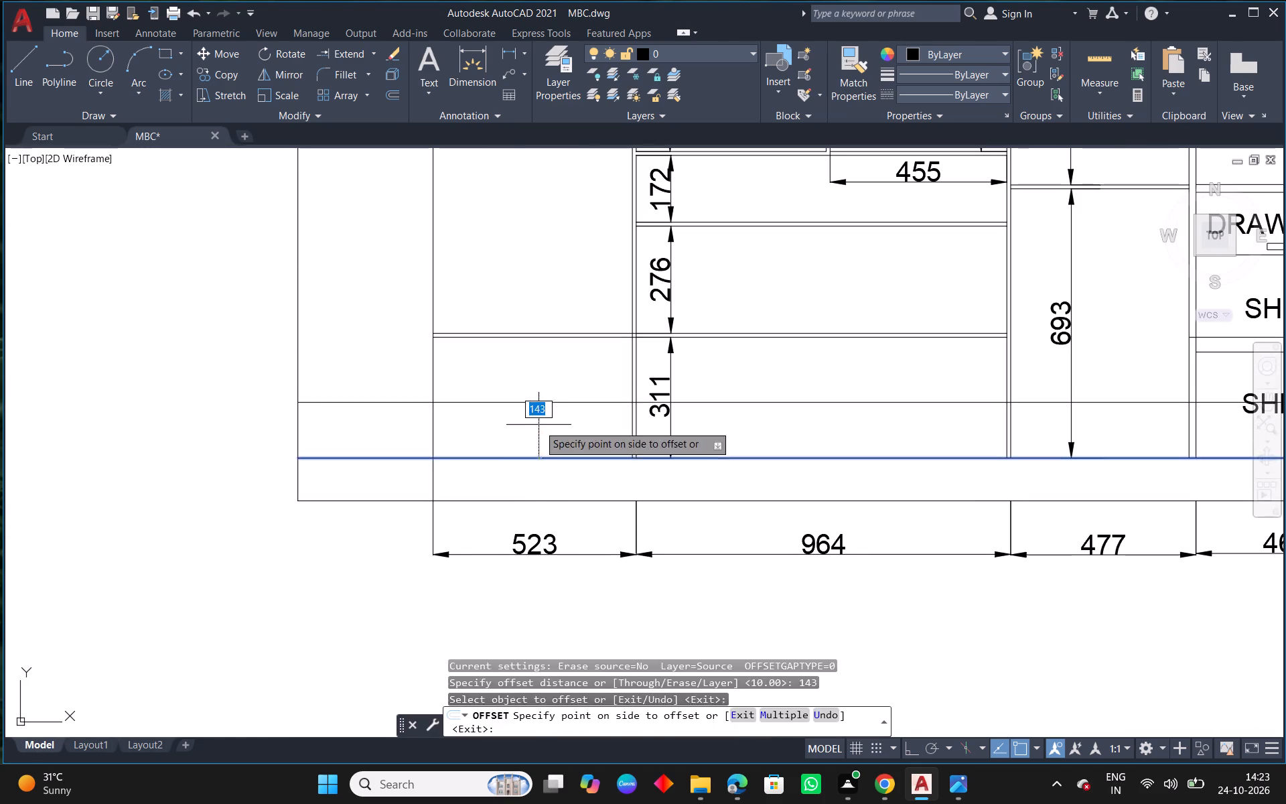
left_click(539, 417)
key("Escape")
Offset the new drawer line 10 upward to give the drawer divider its thickness.
type("O 10")
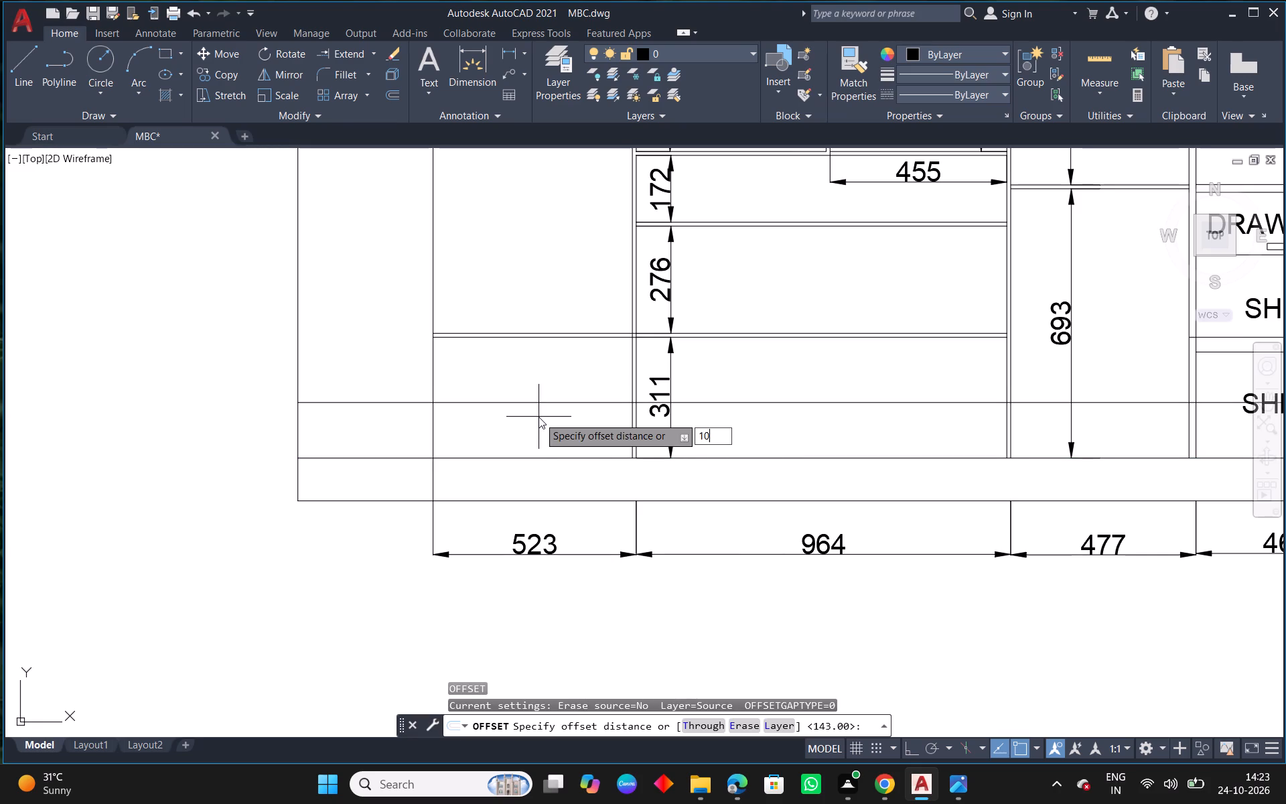
key("Return")
left_click_drag(525, 403, 528, 391)
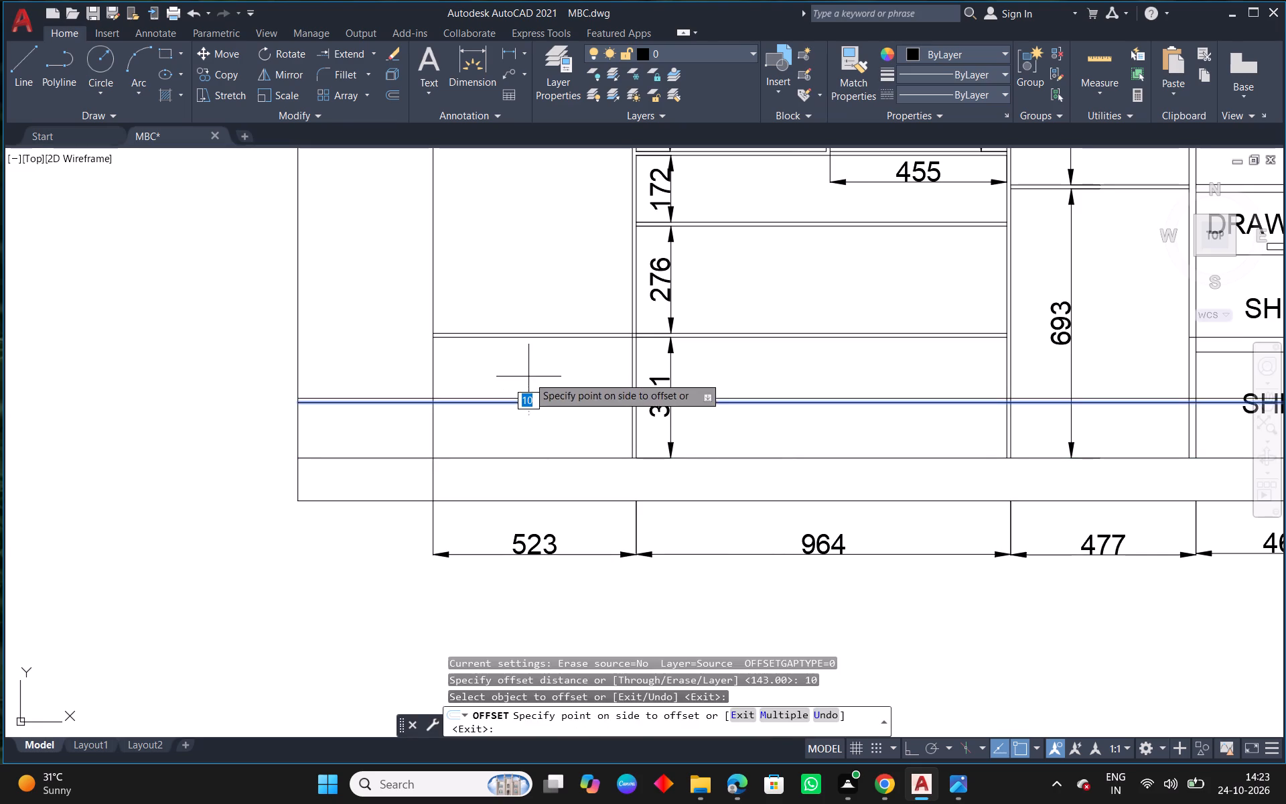
left_click(528, 376)
key("Escape")
Trim the two drawer divider lines outside the 523 bay's left side and across the 964 bay.
type("TR")
key("space")
left_click_drag(384, 352, 372, 425)
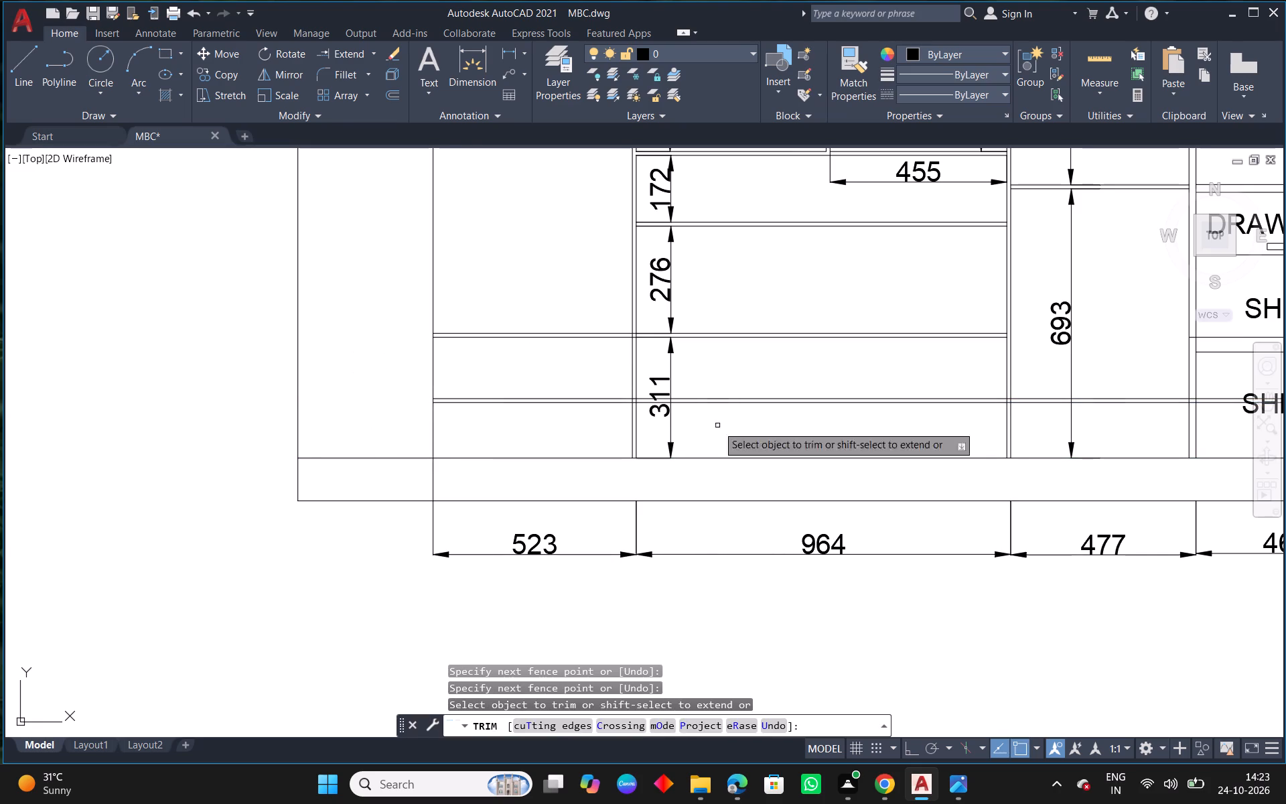
left_click_drag(867, 361, 839, 437)
key("Escape")
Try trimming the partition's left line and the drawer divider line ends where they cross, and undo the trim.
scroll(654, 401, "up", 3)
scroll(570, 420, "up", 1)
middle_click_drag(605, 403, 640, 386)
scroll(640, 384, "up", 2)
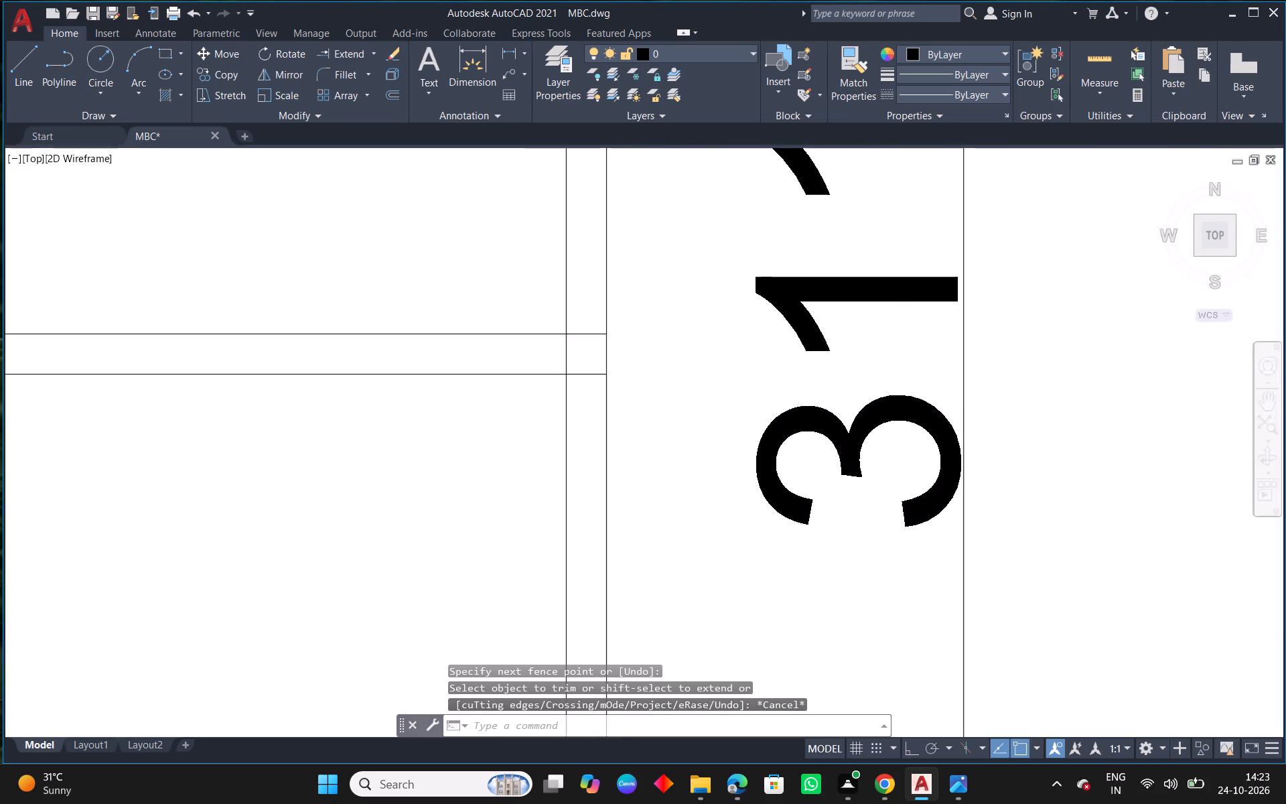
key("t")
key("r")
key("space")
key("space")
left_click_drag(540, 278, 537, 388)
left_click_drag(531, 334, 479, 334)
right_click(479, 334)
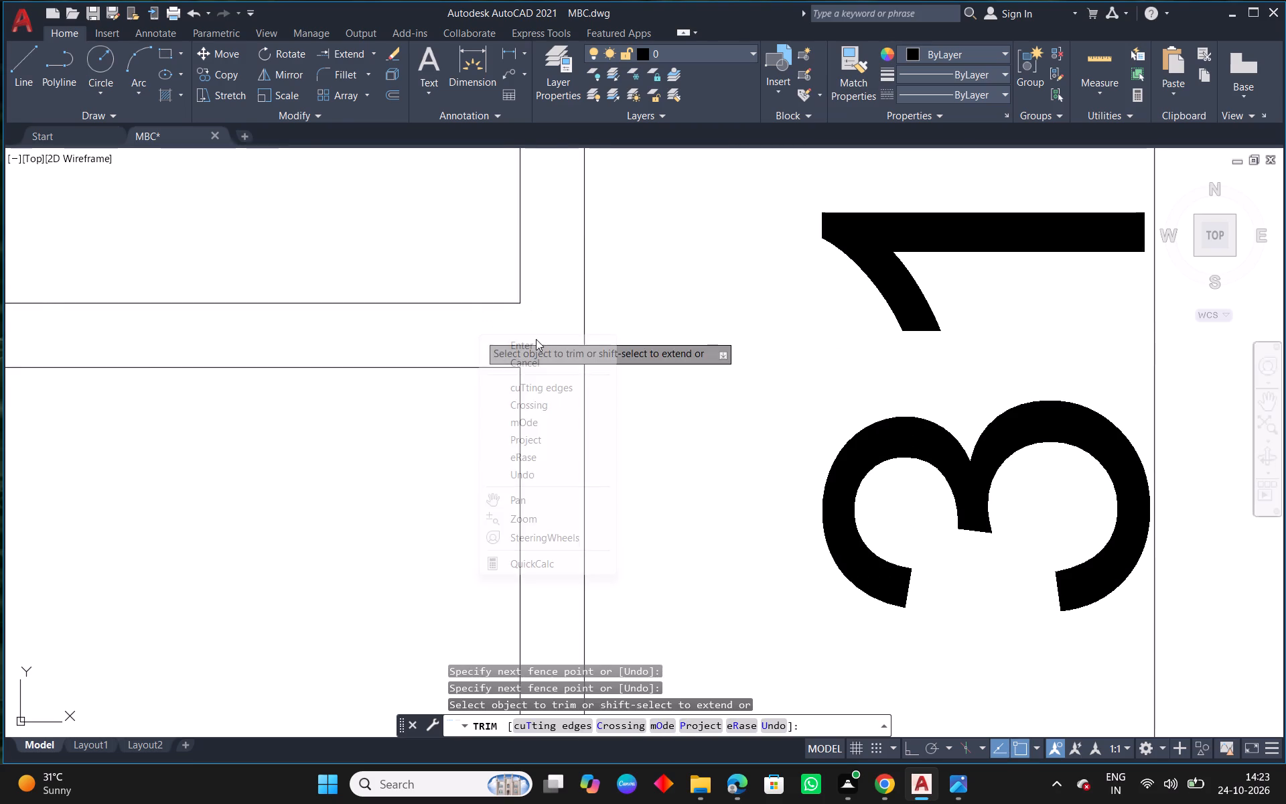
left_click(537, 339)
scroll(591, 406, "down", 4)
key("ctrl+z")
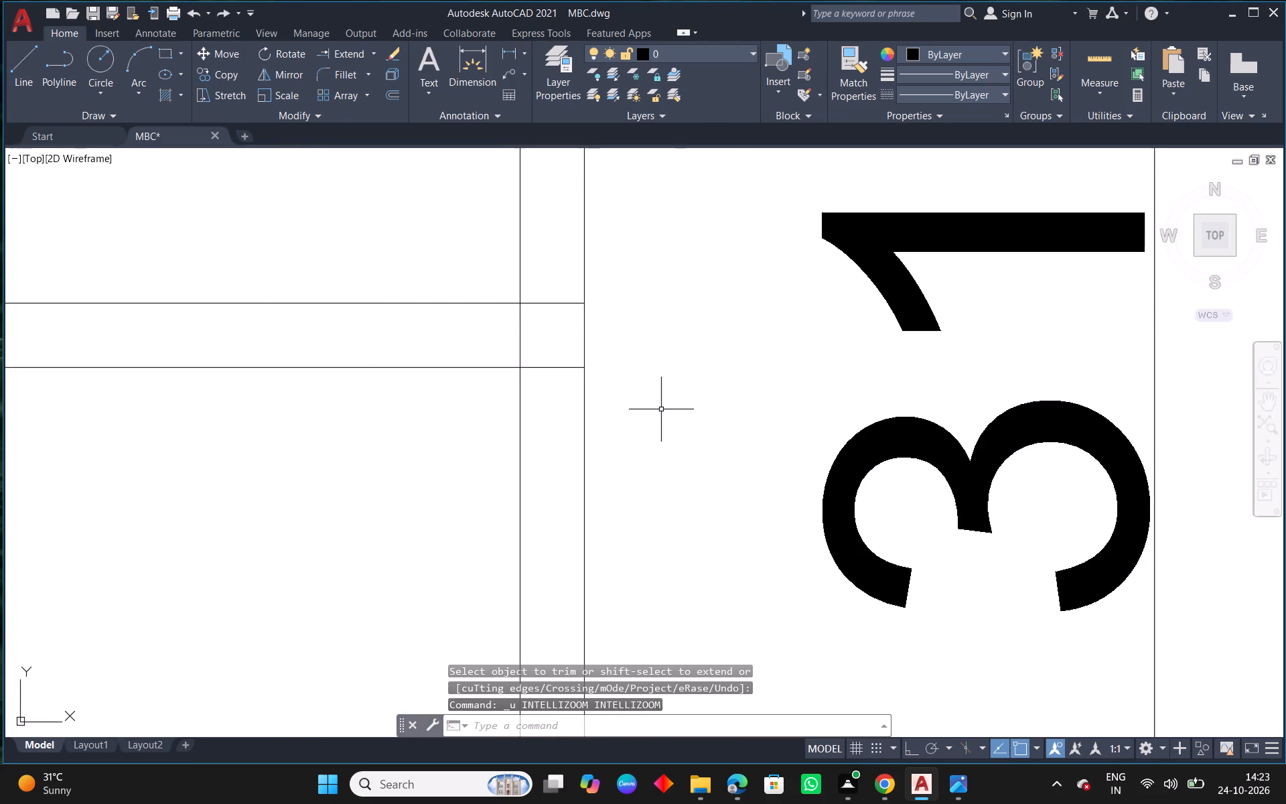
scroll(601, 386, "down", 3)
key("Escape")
Delete the two leftover drawer divider line pieces running across the 477, 460 and 461 bays.
scroll(601, 396, "up", 1)
scroll(630, 411, "down", 6)
middle_click_drag(866, 453, 664, 427)
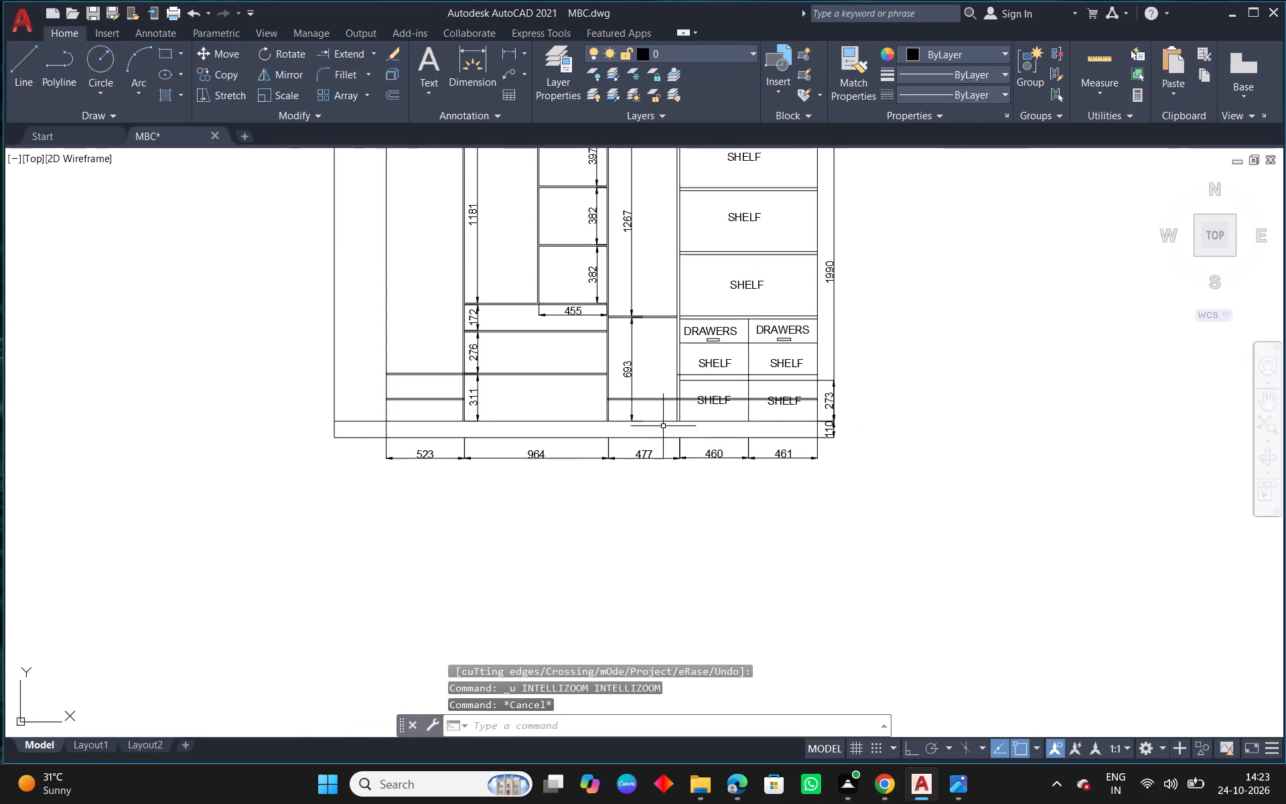
scroll(674, 385, "up", 3)
left_click_drag(674, 382, 645, 474)
left_click(621, 471)
key("Delete")
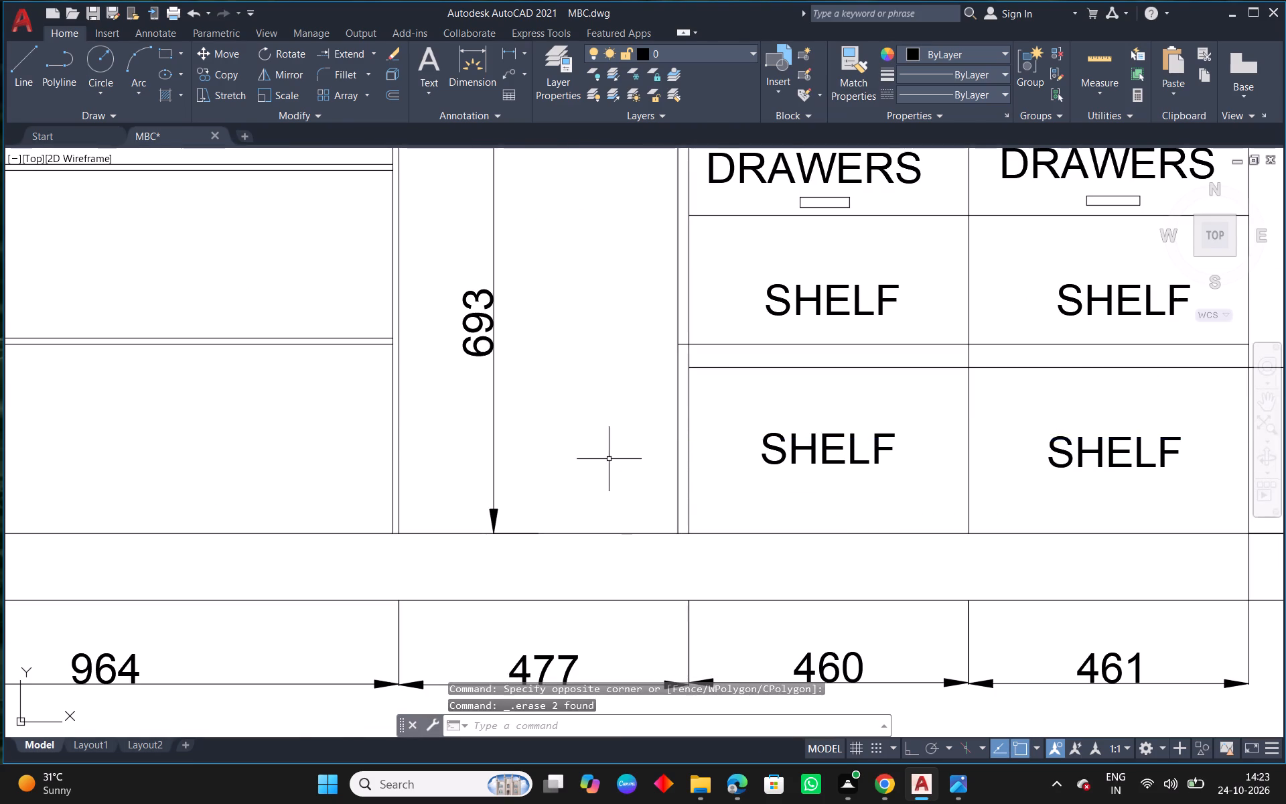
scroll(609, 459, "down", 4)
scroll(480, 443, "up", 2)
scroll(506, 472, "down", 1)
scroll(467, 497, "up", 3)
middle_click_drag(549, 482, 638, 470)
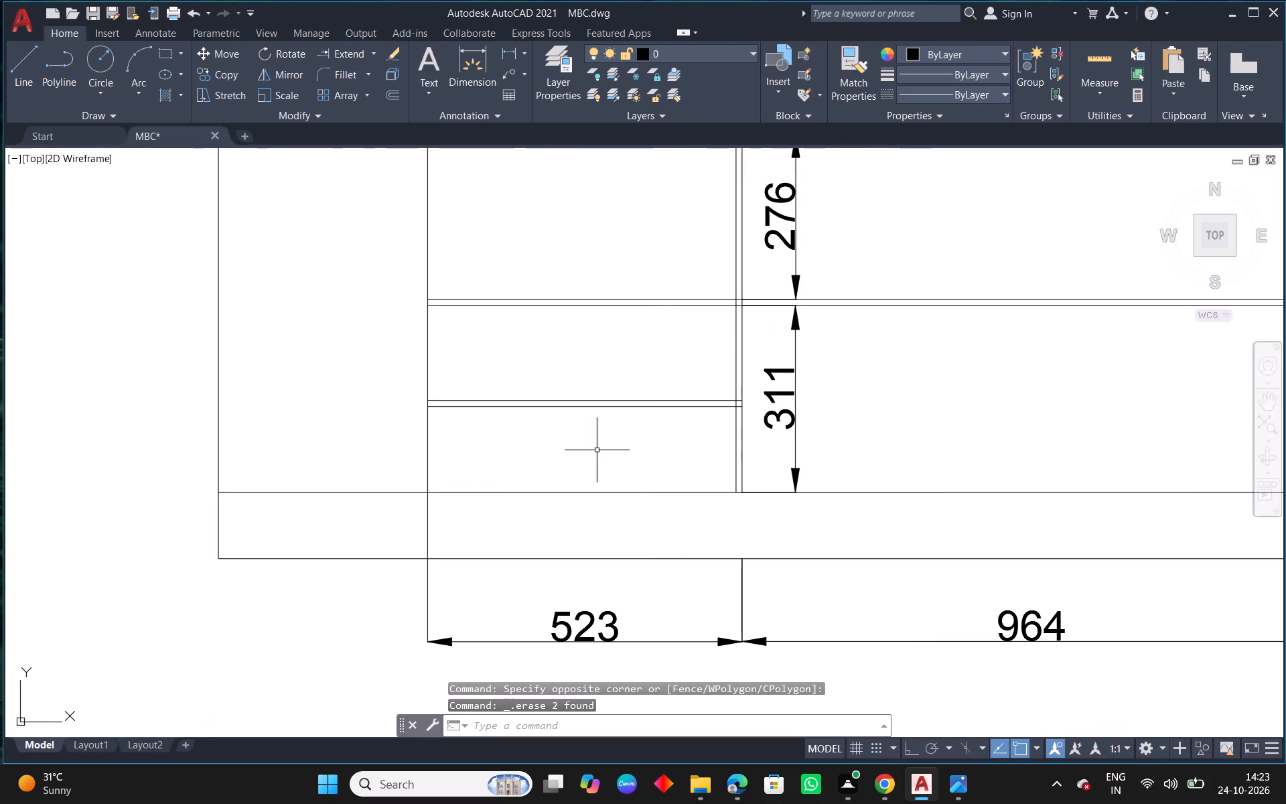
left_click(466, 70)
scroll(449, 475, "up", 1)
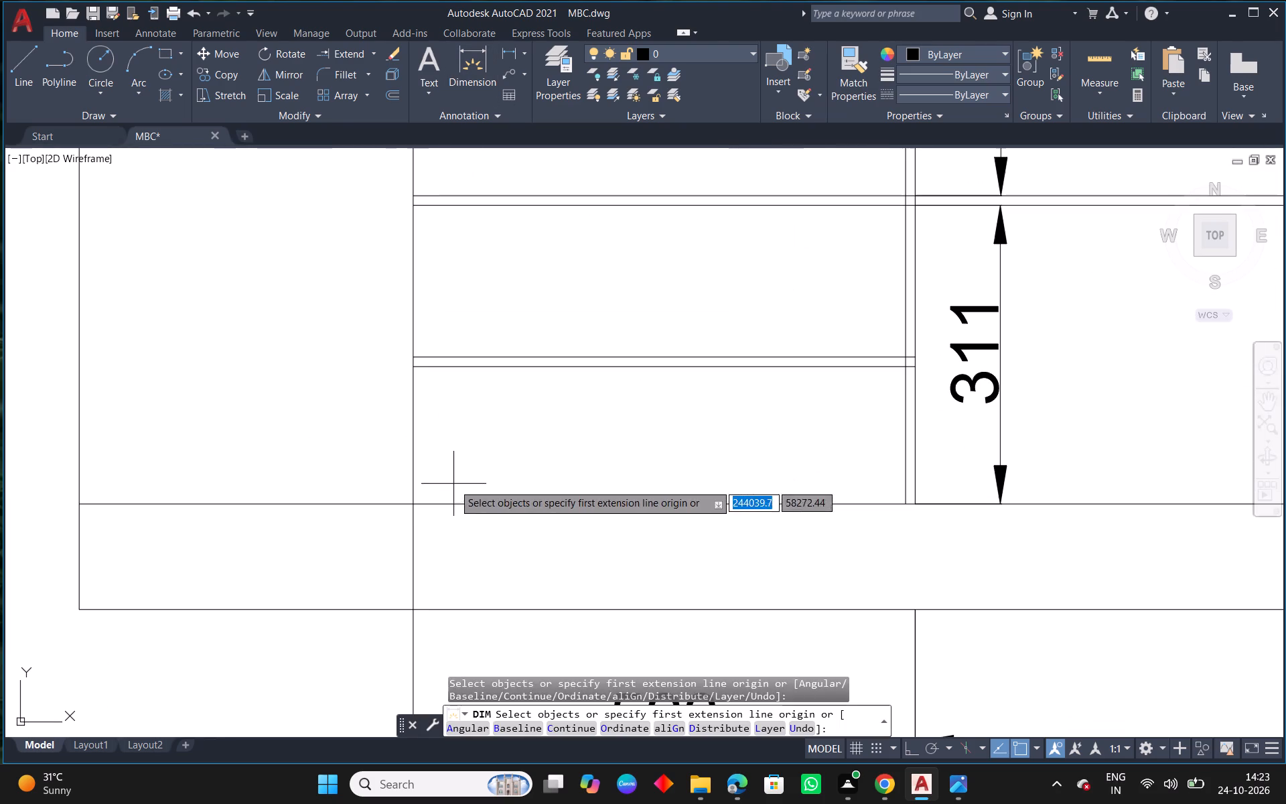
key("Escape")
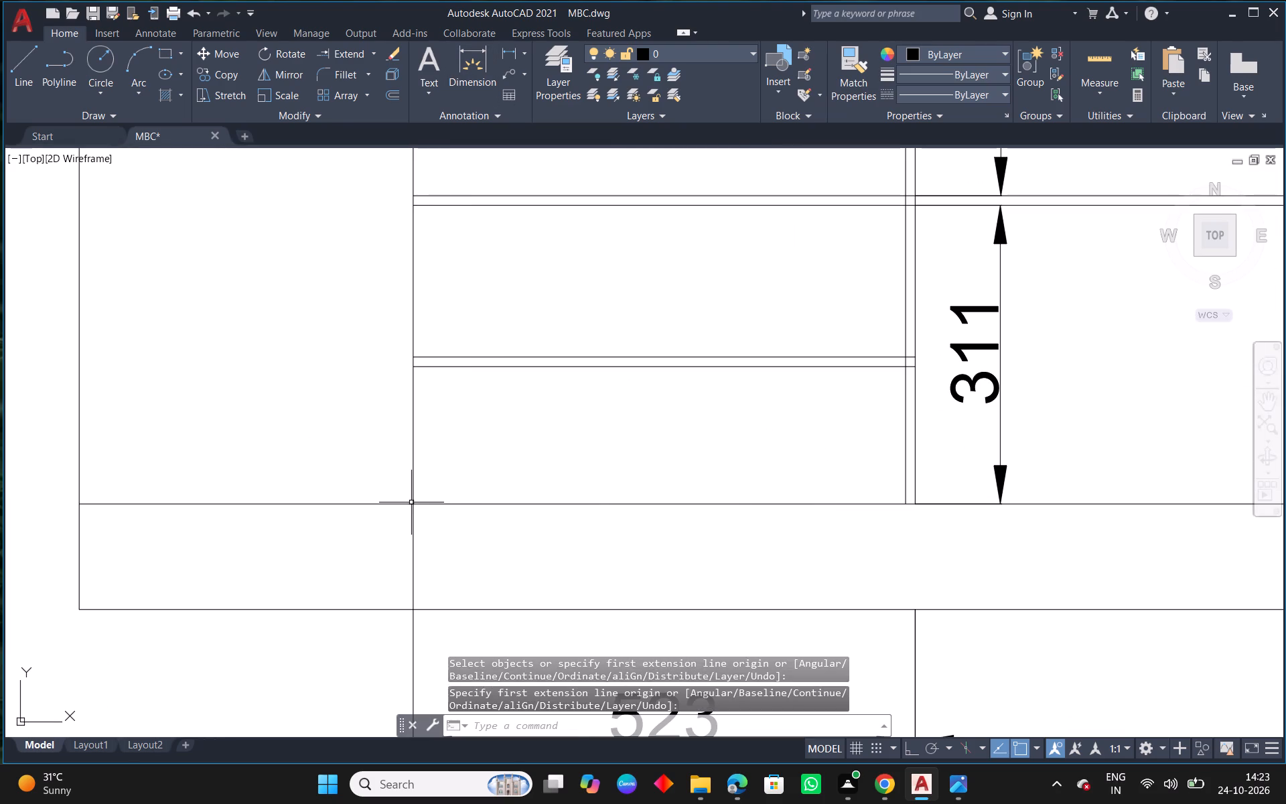
Offset the 523 bay's left partition line 10 toward the inside of the bay to give the partition its thickness.
type("O")
key("space")
key("space")
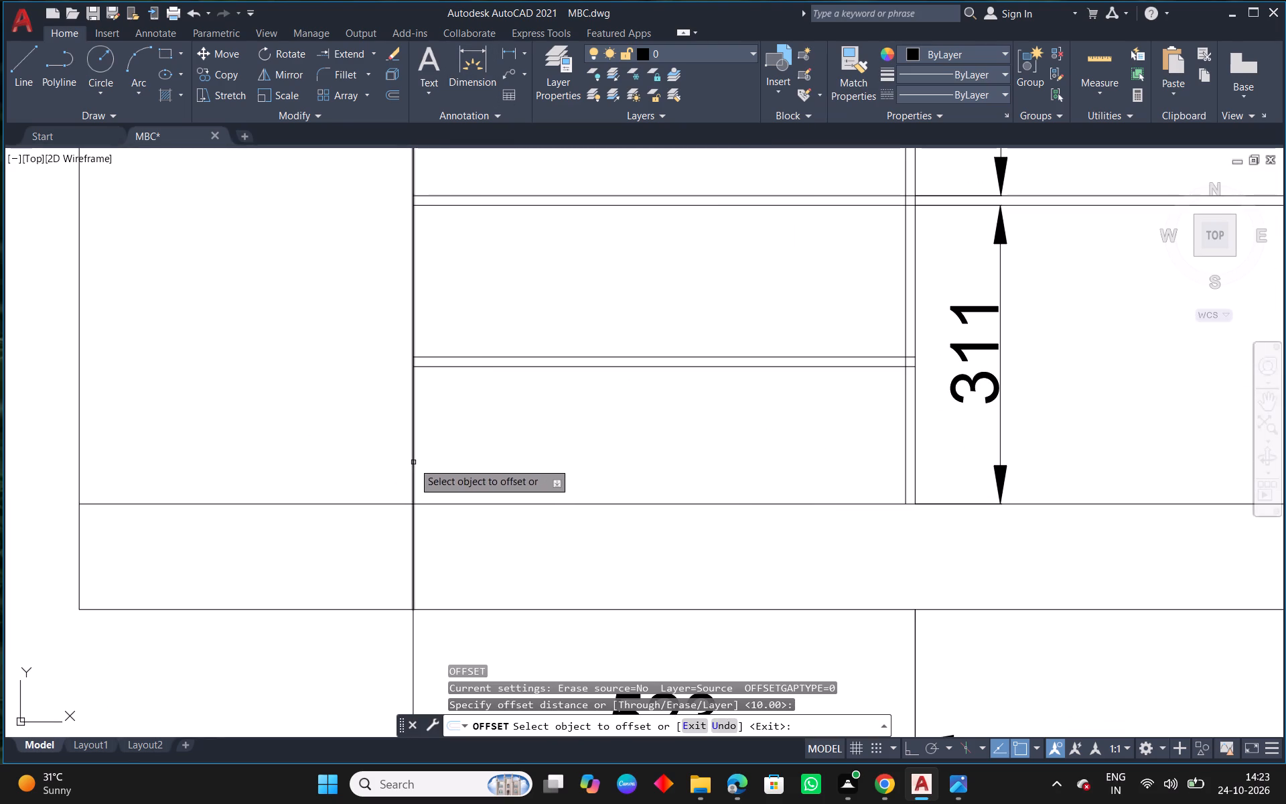
left_click_drag(413, 462, 459, 463)
left_click(533, 468)
key("Escape")
Trim the 523 bay's two left partition lines where they run down through the skirting strip.
type("TR")
key("space")
left_click_drag(455, 576, 360, 564)
key("Escape")
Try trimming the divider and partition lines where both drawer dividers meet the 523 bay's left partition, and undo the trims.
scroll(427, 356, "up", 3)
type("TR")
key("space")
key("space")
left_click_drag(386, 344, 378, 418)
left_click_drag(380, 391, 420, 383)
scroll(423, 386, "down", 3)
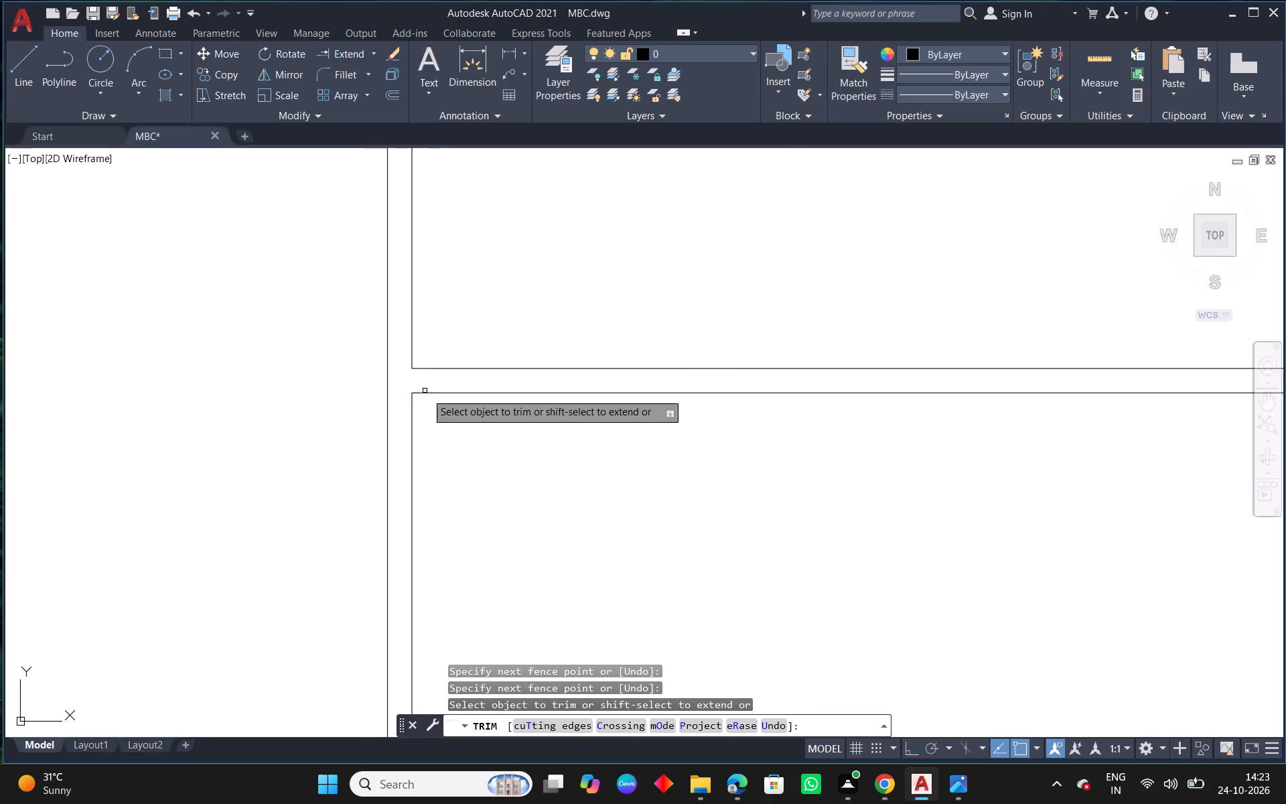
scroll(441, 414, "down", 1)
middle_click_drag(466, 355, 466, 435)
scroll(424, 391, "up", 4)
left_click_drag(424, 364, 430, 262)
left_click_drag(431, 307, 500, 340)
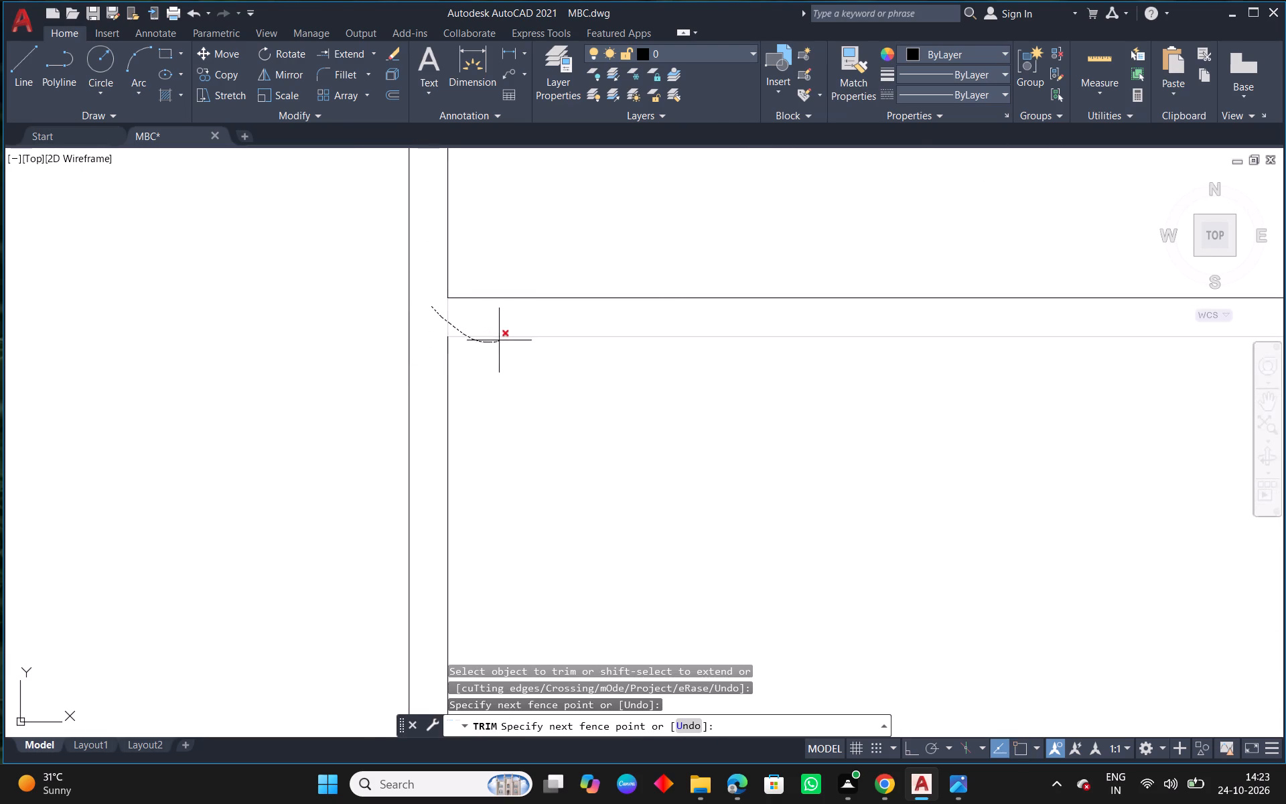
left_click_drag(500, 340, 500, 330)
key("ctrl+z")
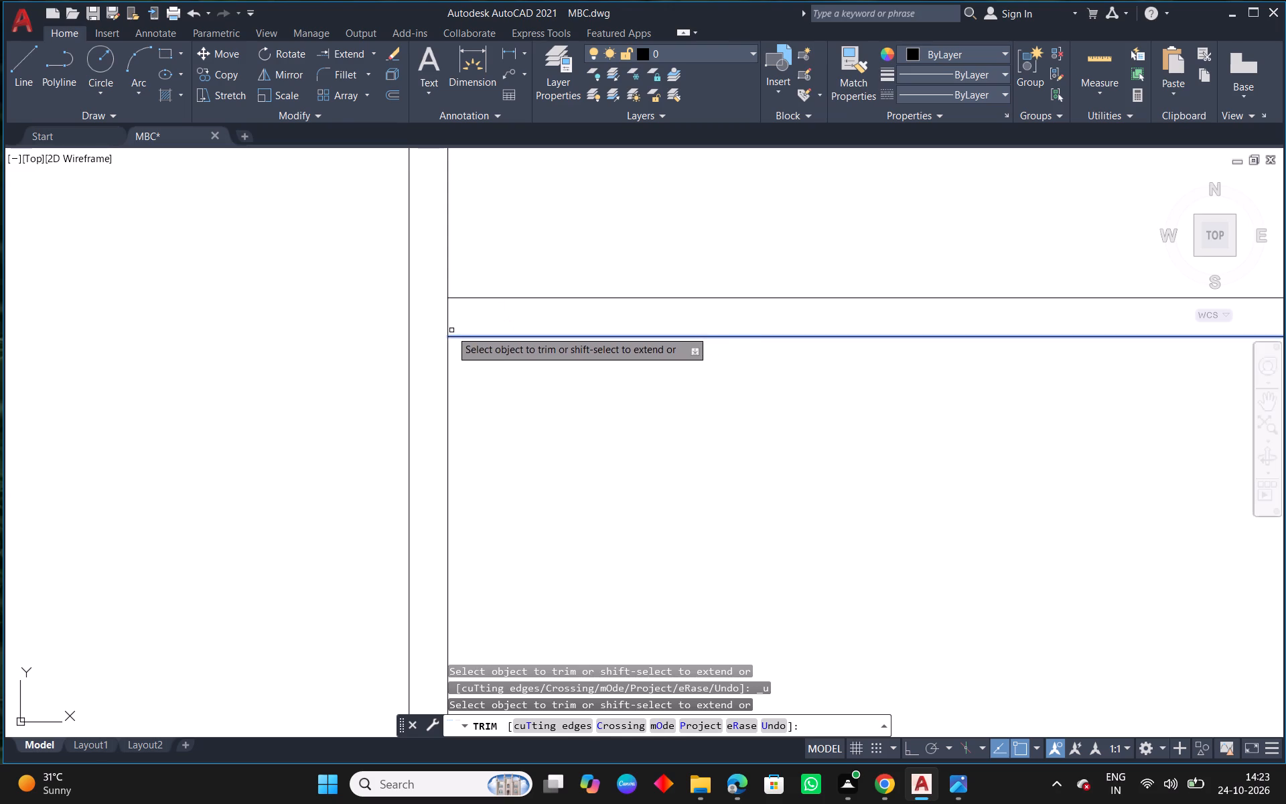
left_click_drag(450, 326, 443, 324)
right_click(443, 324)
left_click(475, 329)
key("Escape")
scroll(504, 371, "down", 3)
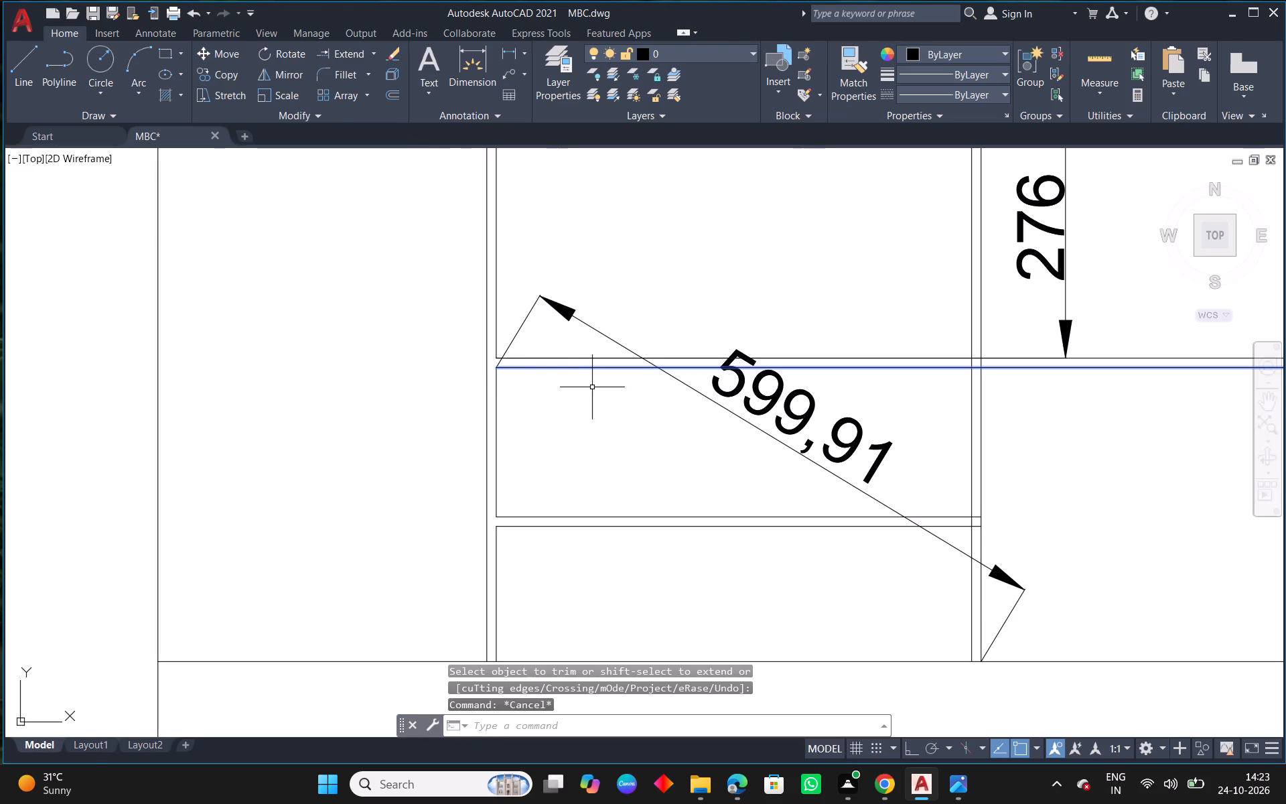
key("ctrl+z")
Trim the ends of the lower and upper divider lines lying between the 523 bay's two left partition lines.
scroll(499, 427, "down", 4)
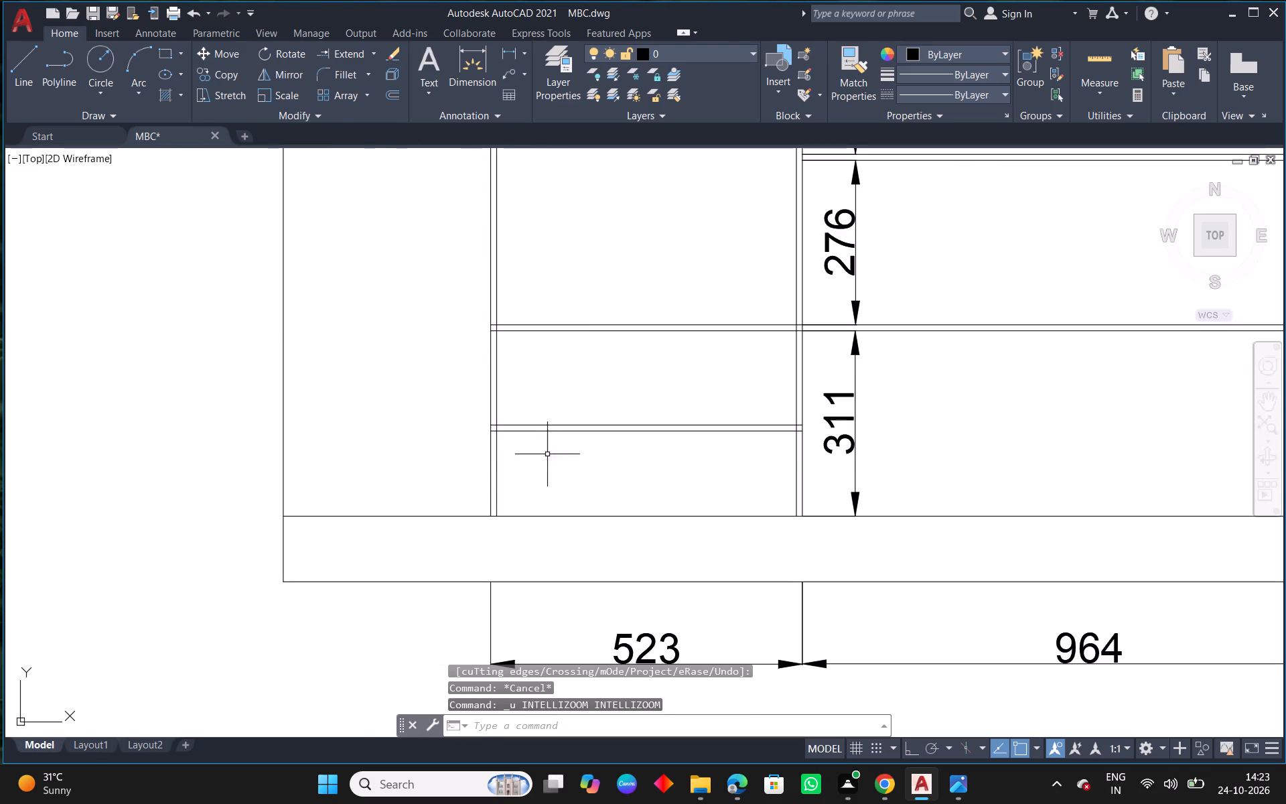
scroll(494, 450, "up", 4)
middle_click_drag(529, 450, 678, 452)
key("t")
key("r")
key("space")
key("space")
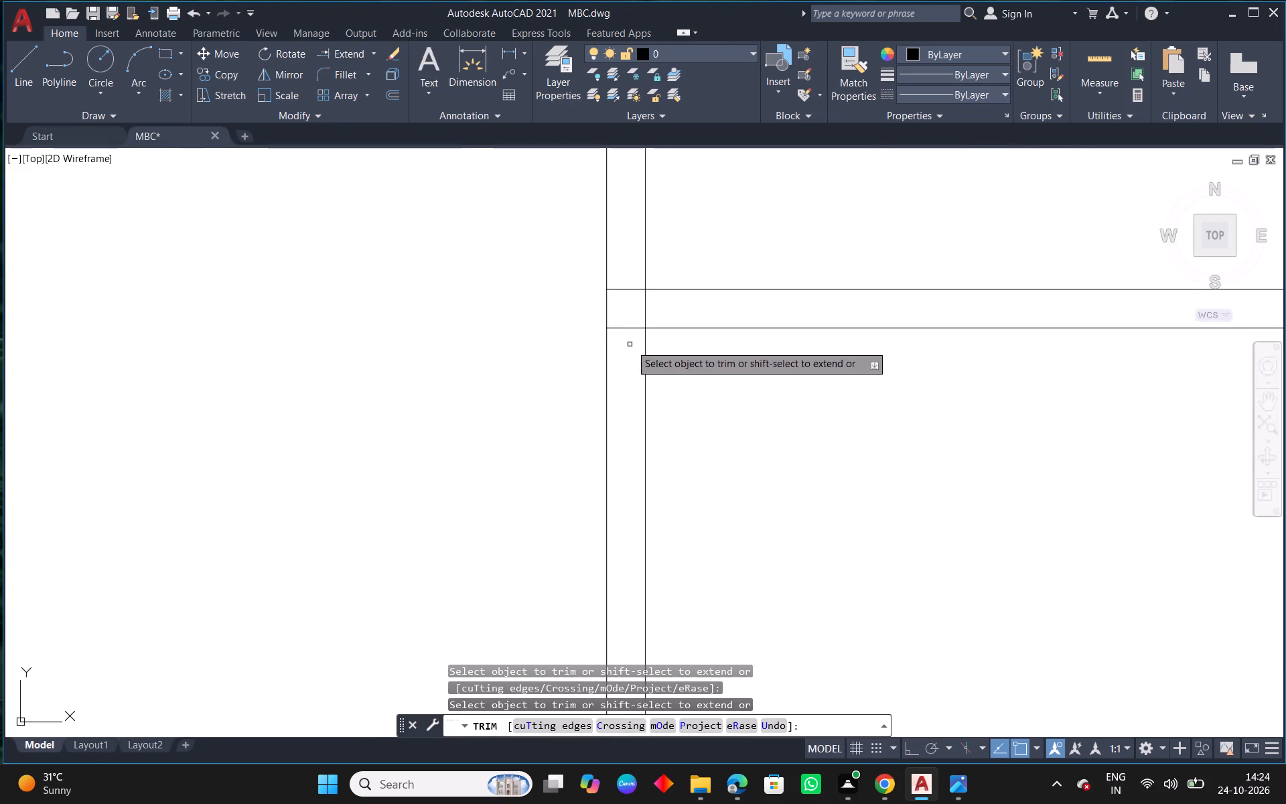
left_click_drag(631, 343, 634, 287)
scroll(650, 423, "down", 2)
middle_click_drag(703, 391, 698, 580)
scroll(697, 584, "down", 2)
scroll(650, 419, "up", 3)
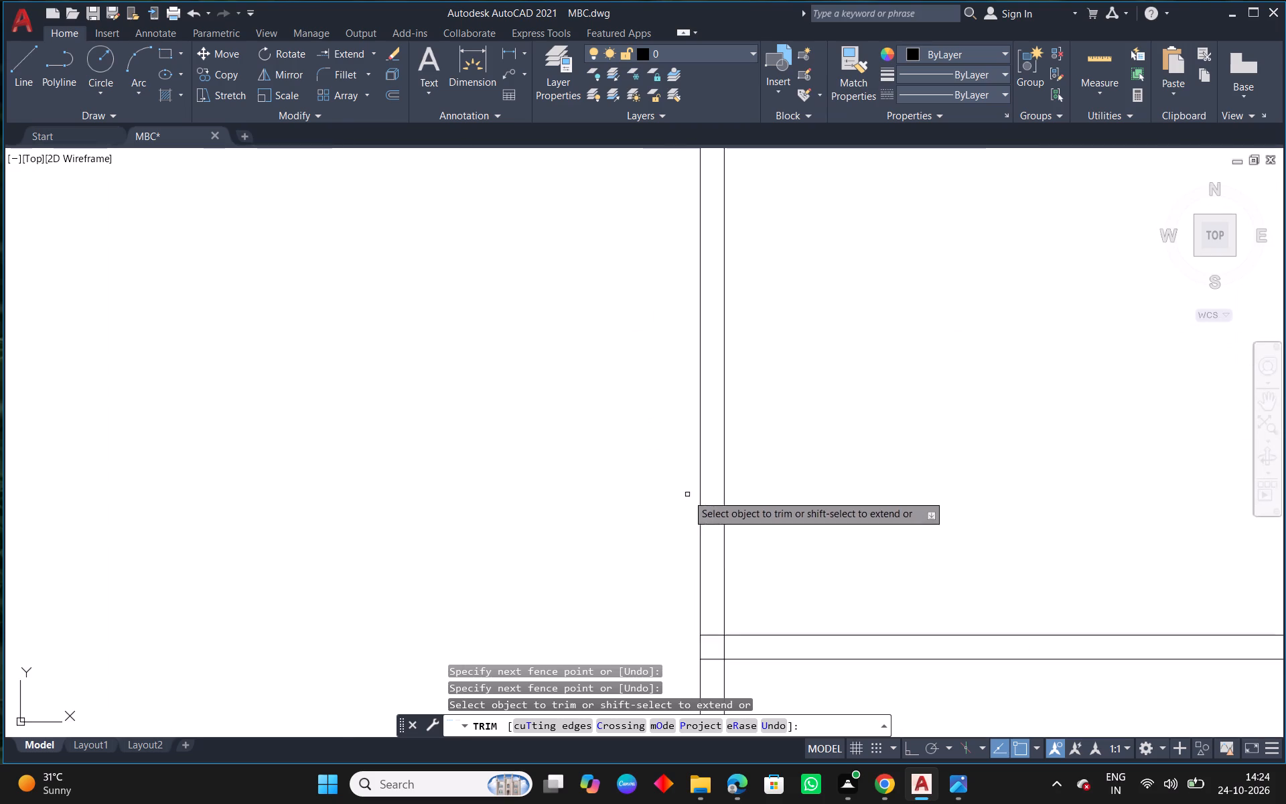
scroll(711, 616, "up", 2)
middle_click_drag(721, 587, 685, 366)
left_click_drag(669, 423, 677, 531)
right_click(670, 523)
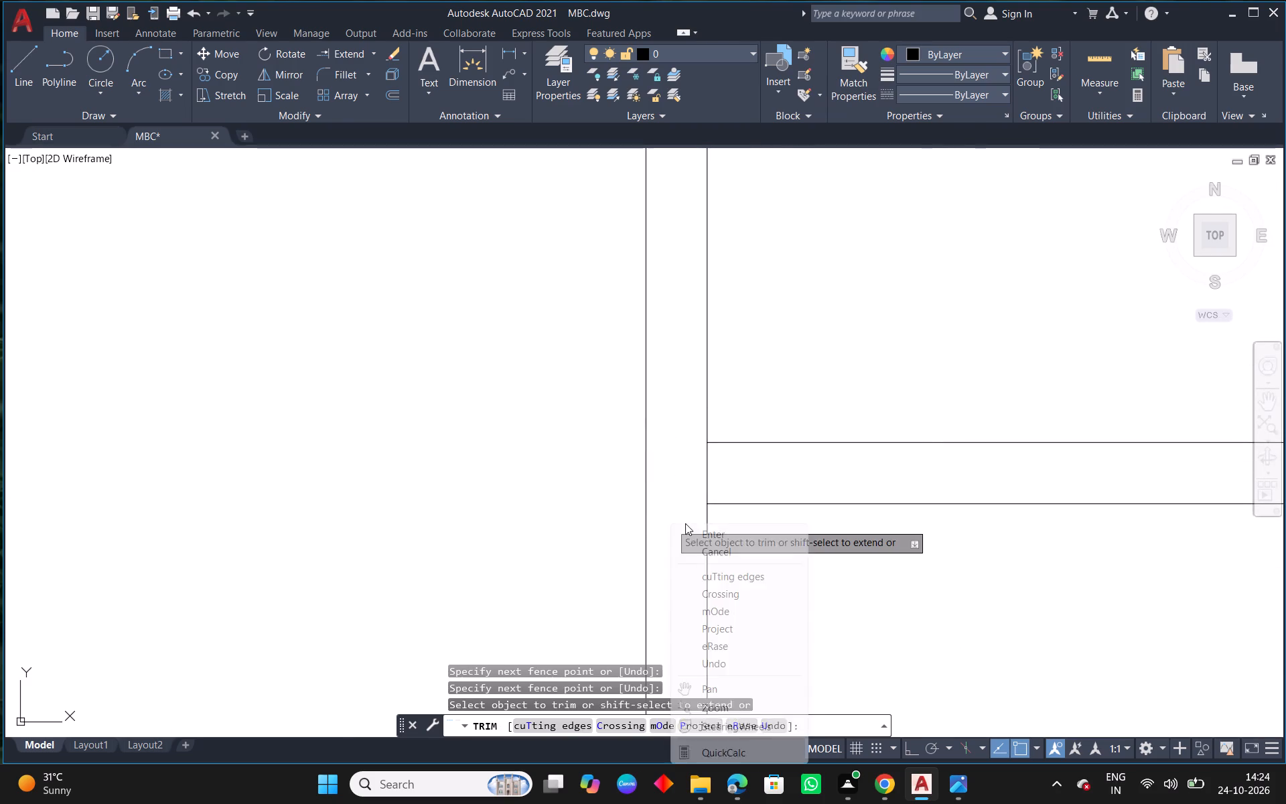
left_click(713, 541)
Delete the slanted 599,91 dimension crossing the 523 bay's drawer compartments.
scroll(683, 500, "down", 4)
left_click(754, 444)
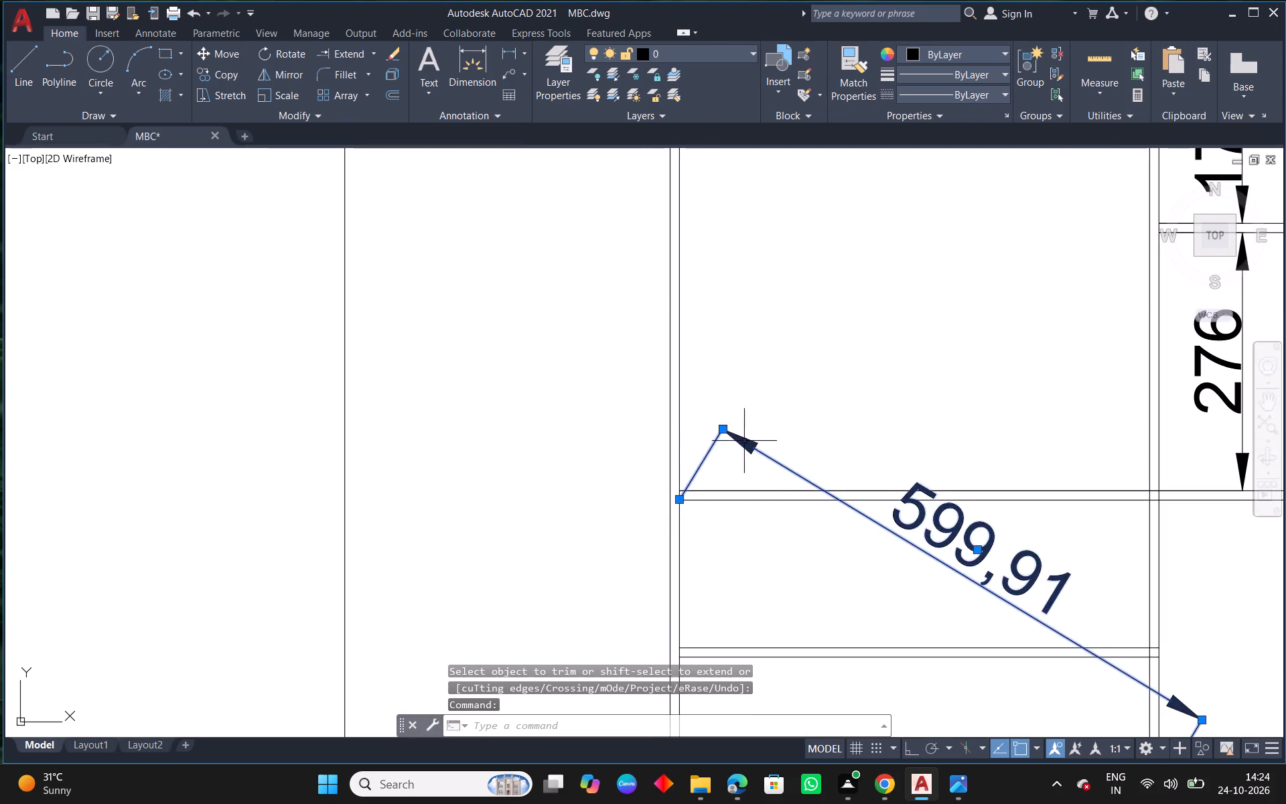
scroll(731, 441, "down", 3)
key("Delete")
Dimension the heights of the lower and upper drawer compartments in the 523 bay, placing both dimensions just inside its left partition.
middle_click_drag(804, 502, 761, 448)
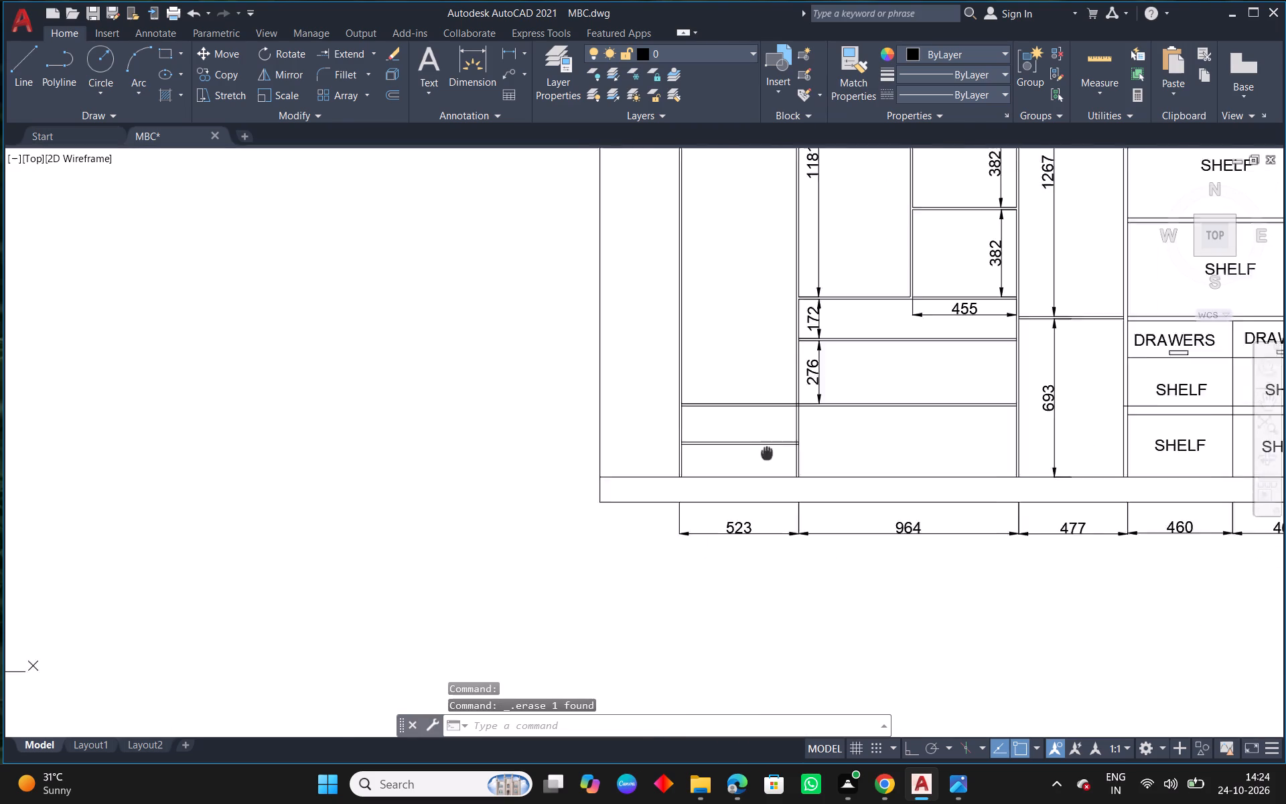
middle_click_drag(761, 448, 714, 423)
scroll(699, 428, "up", 2)
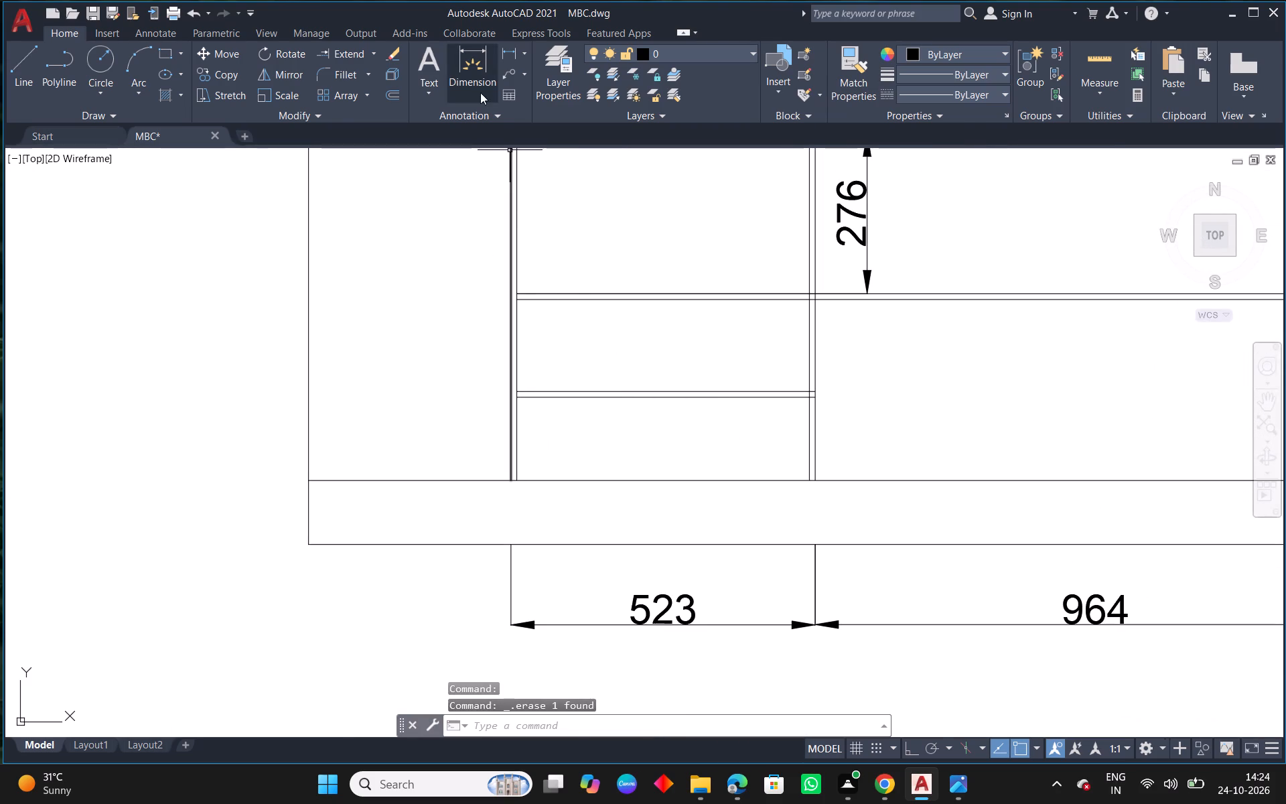
left_click(476, 85)
scroll(589, 555, "up", 2)
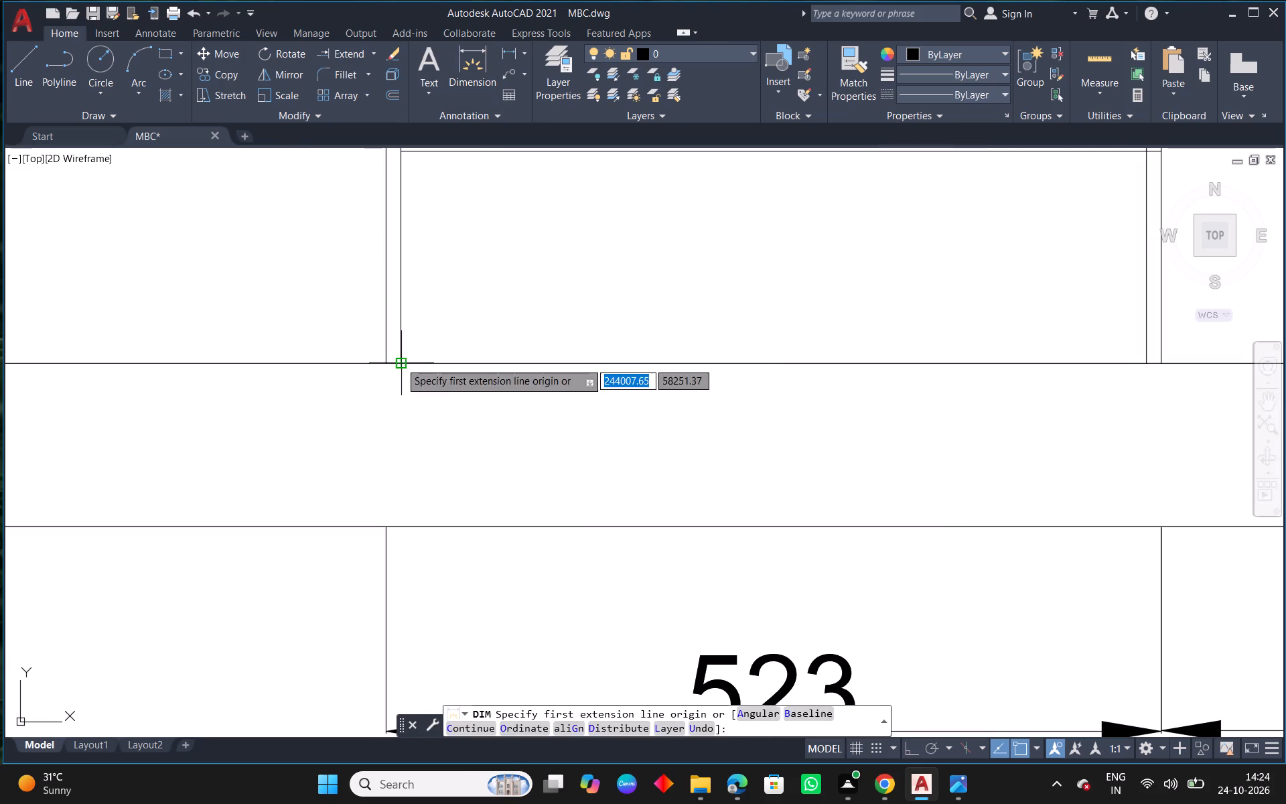
left_click(400, 362)
middle_click_drag(437, 231, 425, 389)
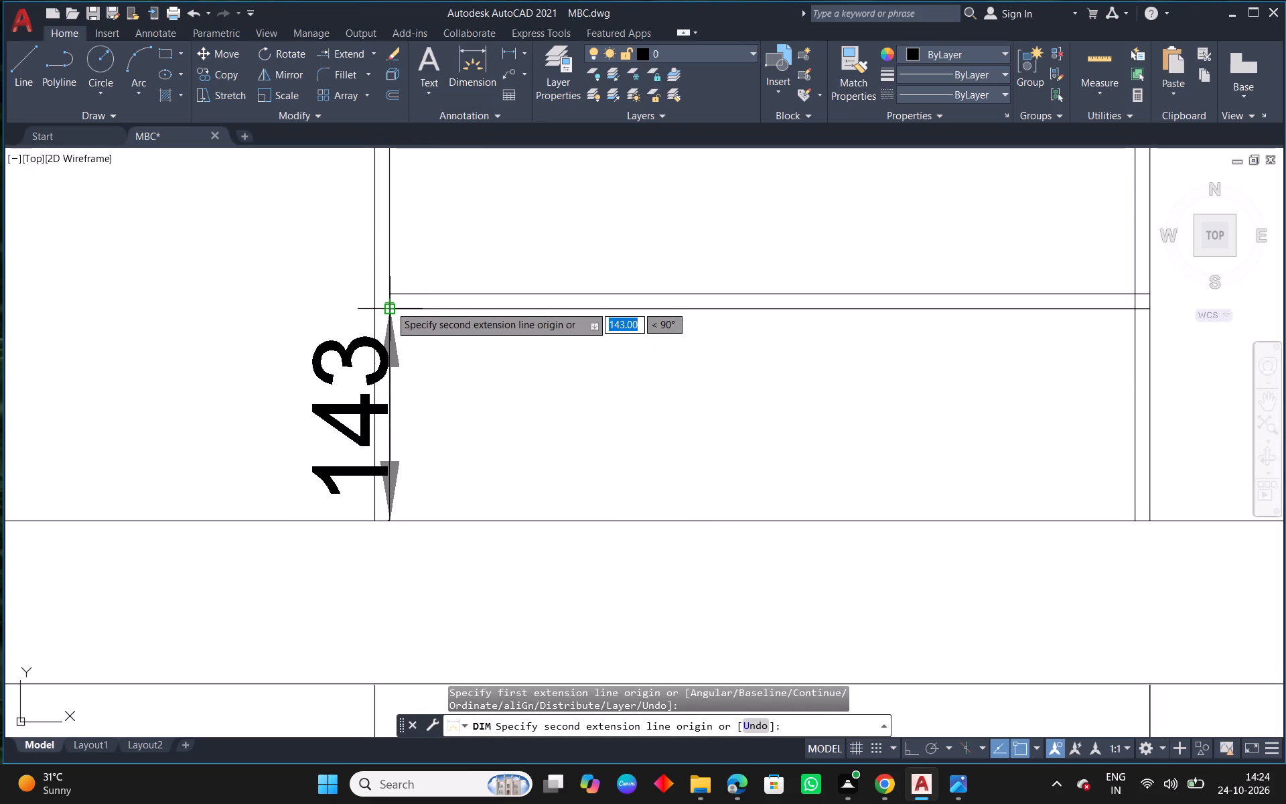
left_click(390, 306)
left_click(506, 334)
middle_click_drag(572, 306, 549, 576)
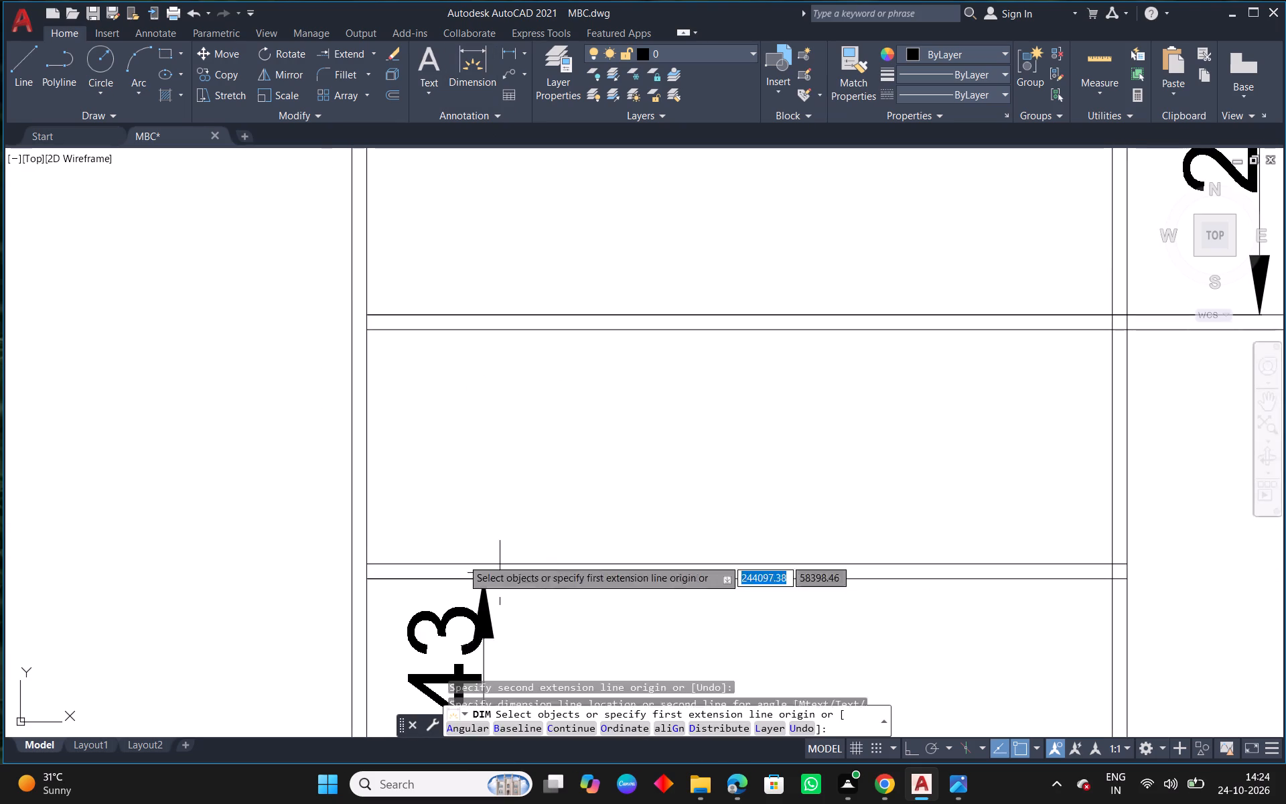
left_click_drag(368, 565, 372, 555)
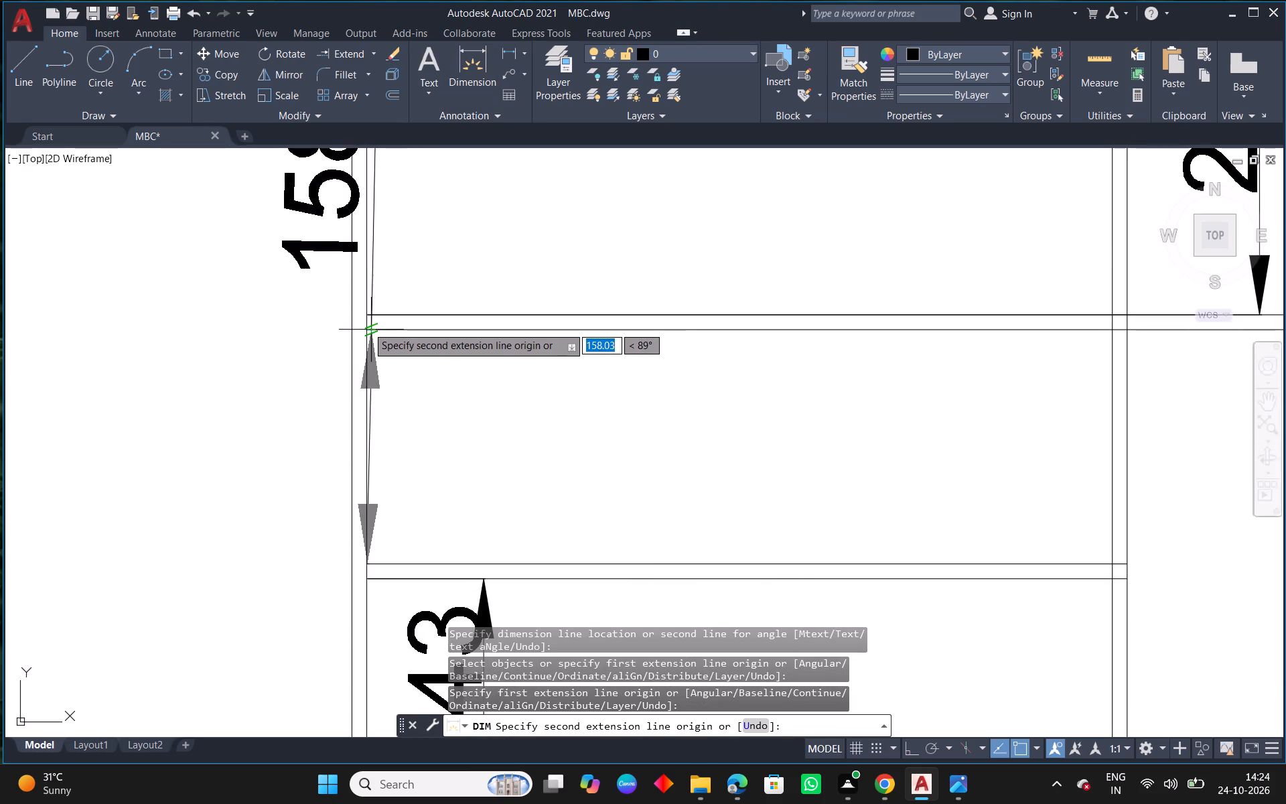
left_click(362, 328)
left_click(480, 354)
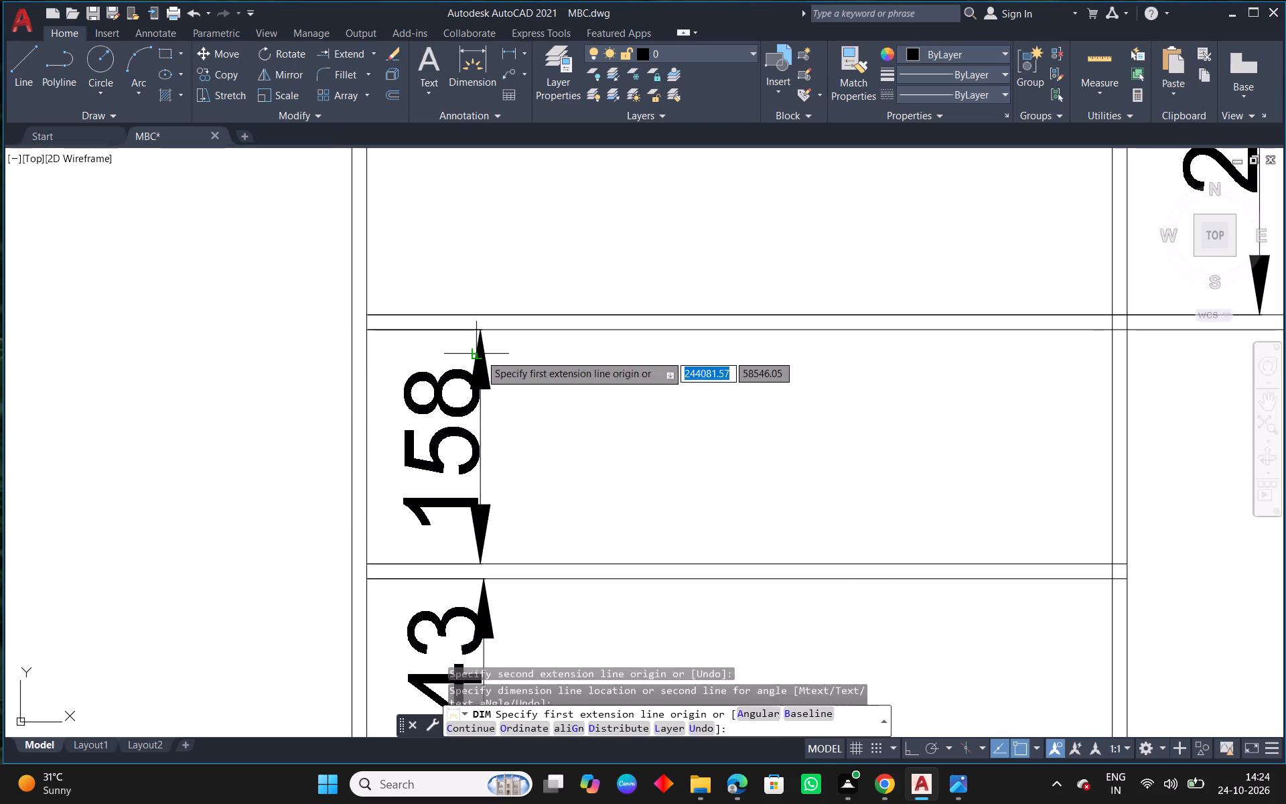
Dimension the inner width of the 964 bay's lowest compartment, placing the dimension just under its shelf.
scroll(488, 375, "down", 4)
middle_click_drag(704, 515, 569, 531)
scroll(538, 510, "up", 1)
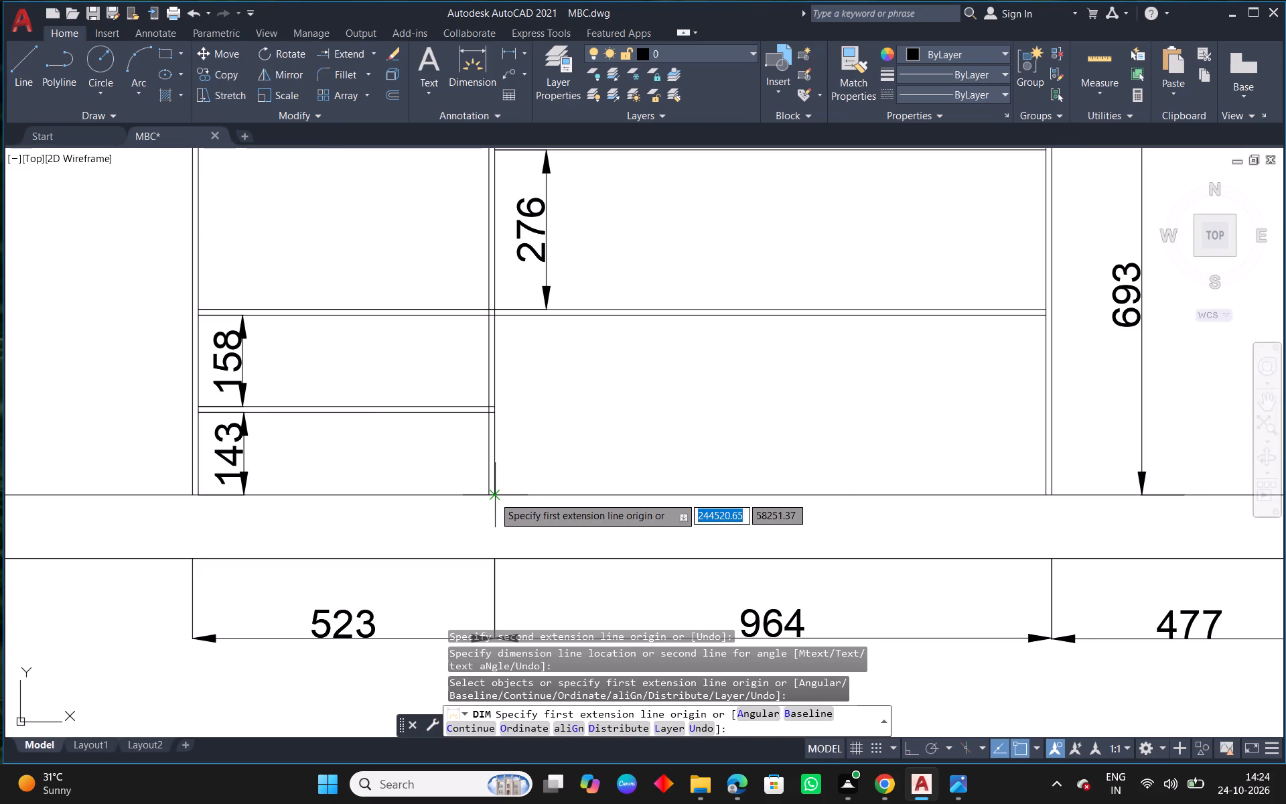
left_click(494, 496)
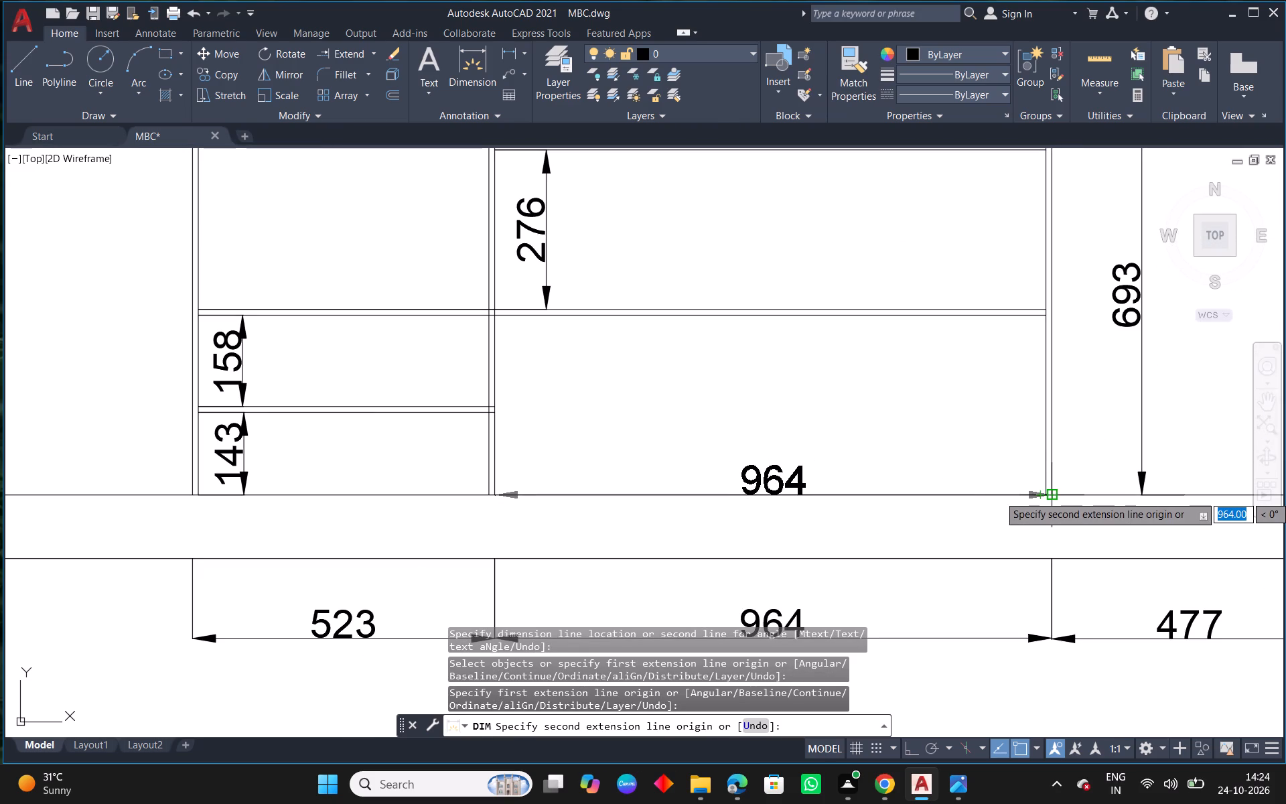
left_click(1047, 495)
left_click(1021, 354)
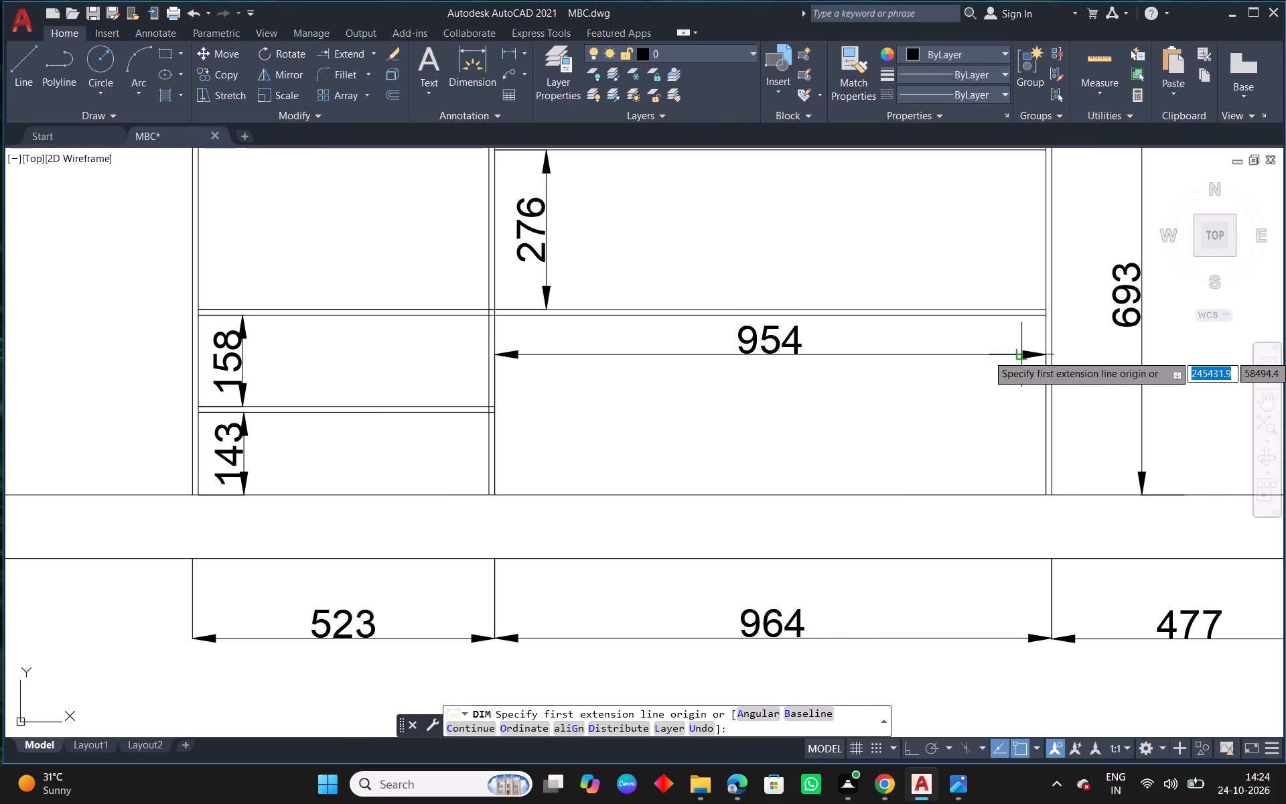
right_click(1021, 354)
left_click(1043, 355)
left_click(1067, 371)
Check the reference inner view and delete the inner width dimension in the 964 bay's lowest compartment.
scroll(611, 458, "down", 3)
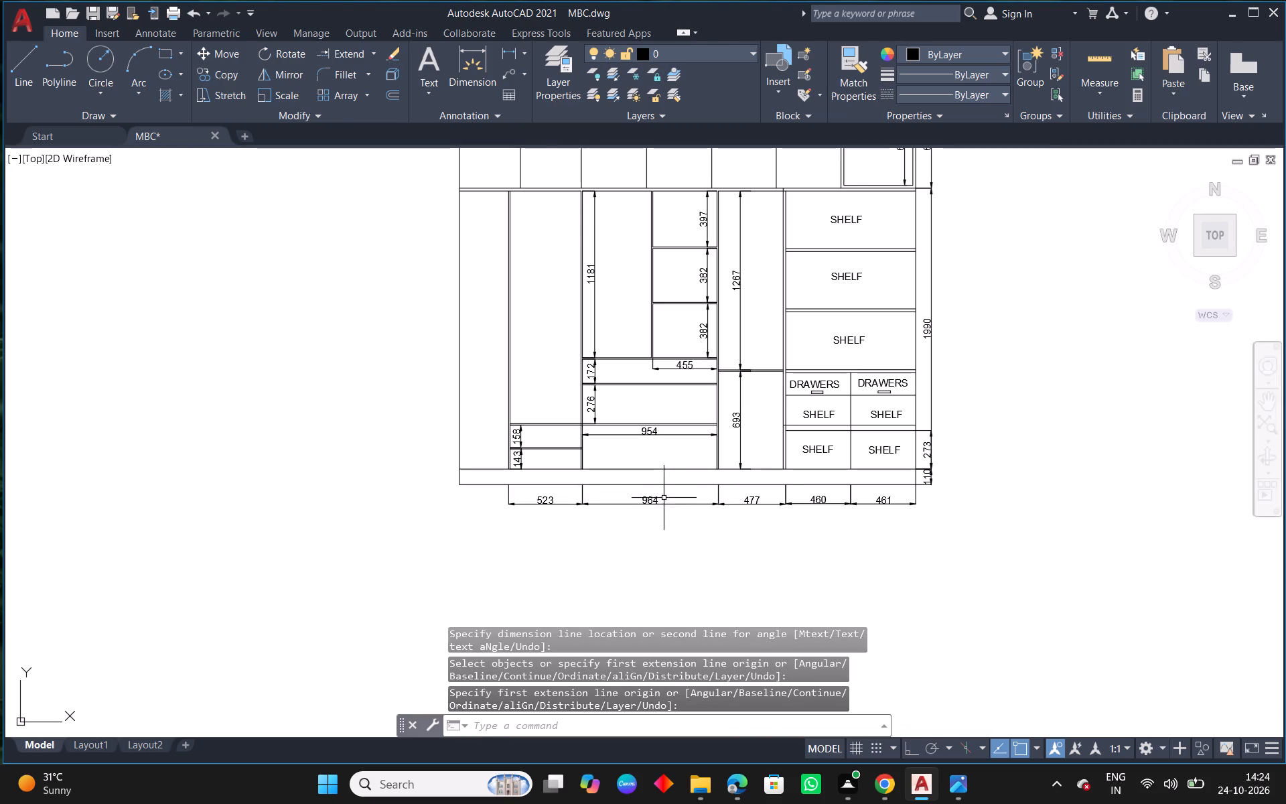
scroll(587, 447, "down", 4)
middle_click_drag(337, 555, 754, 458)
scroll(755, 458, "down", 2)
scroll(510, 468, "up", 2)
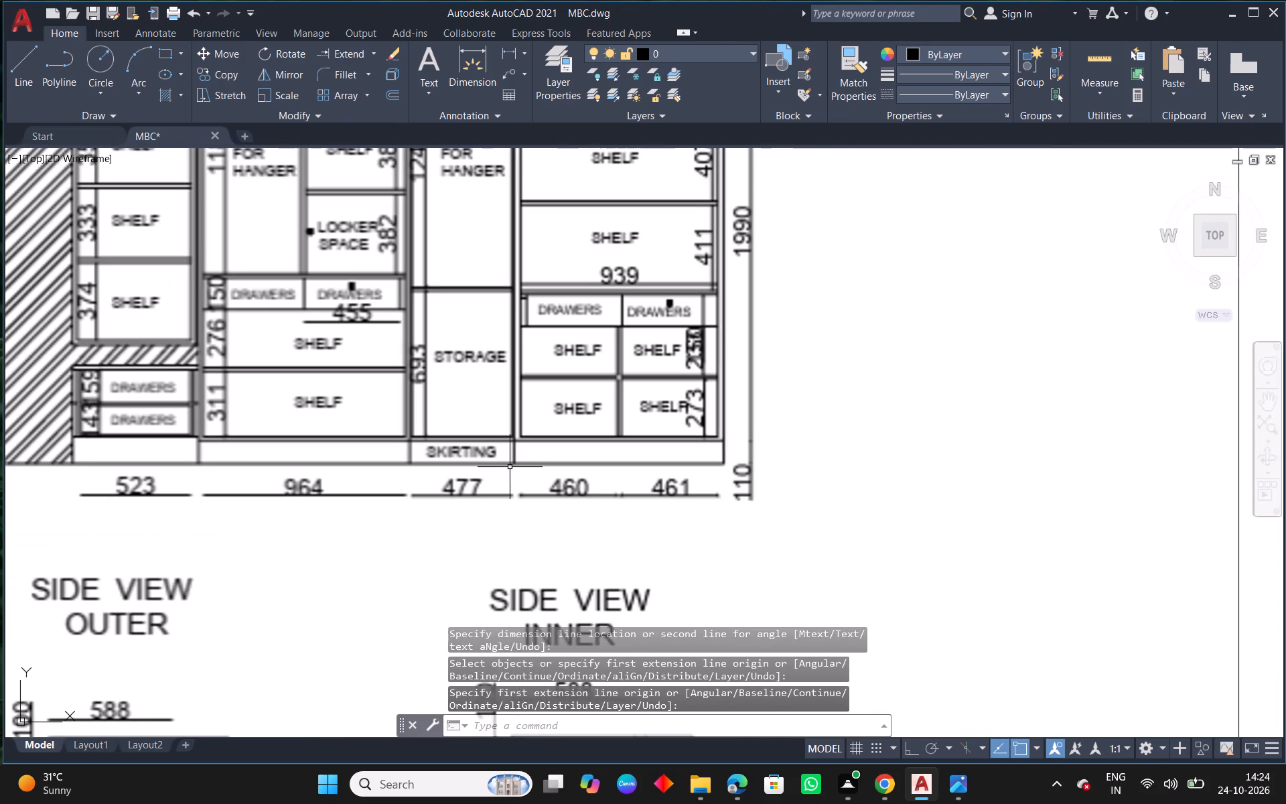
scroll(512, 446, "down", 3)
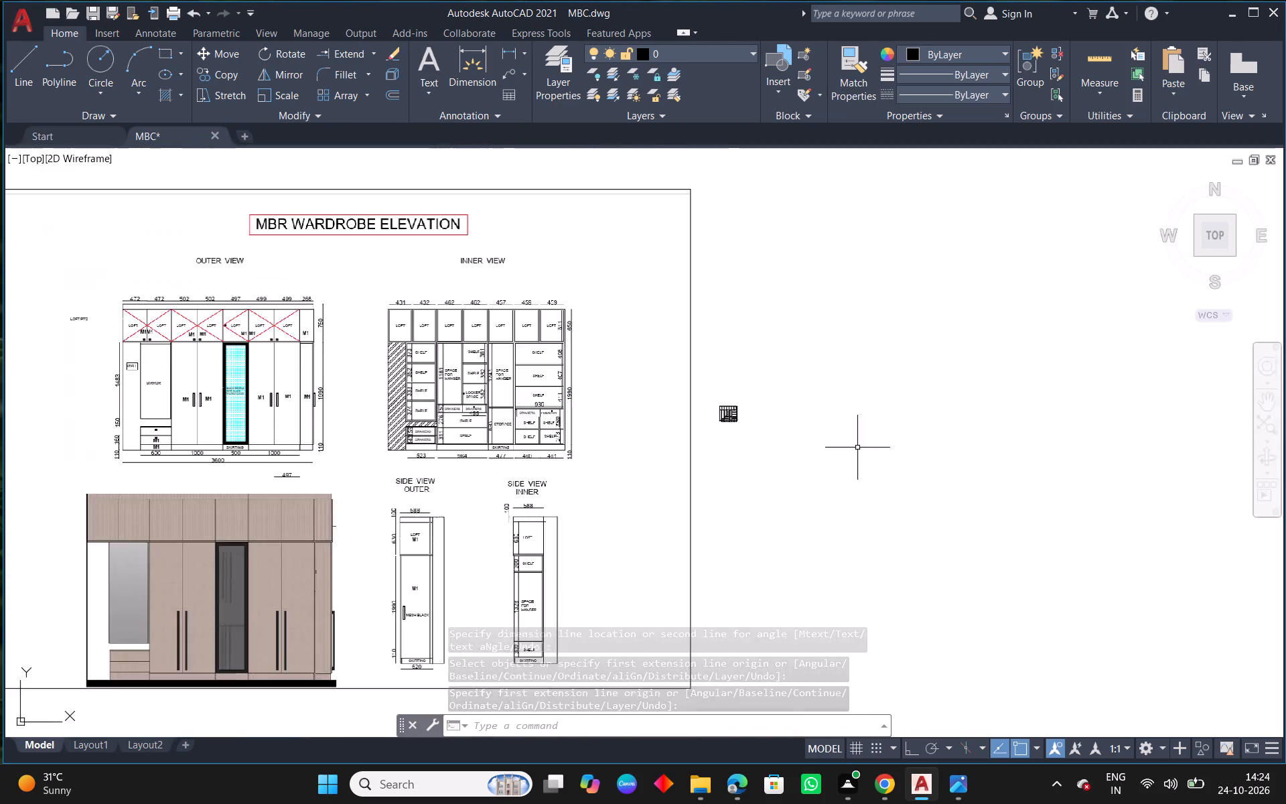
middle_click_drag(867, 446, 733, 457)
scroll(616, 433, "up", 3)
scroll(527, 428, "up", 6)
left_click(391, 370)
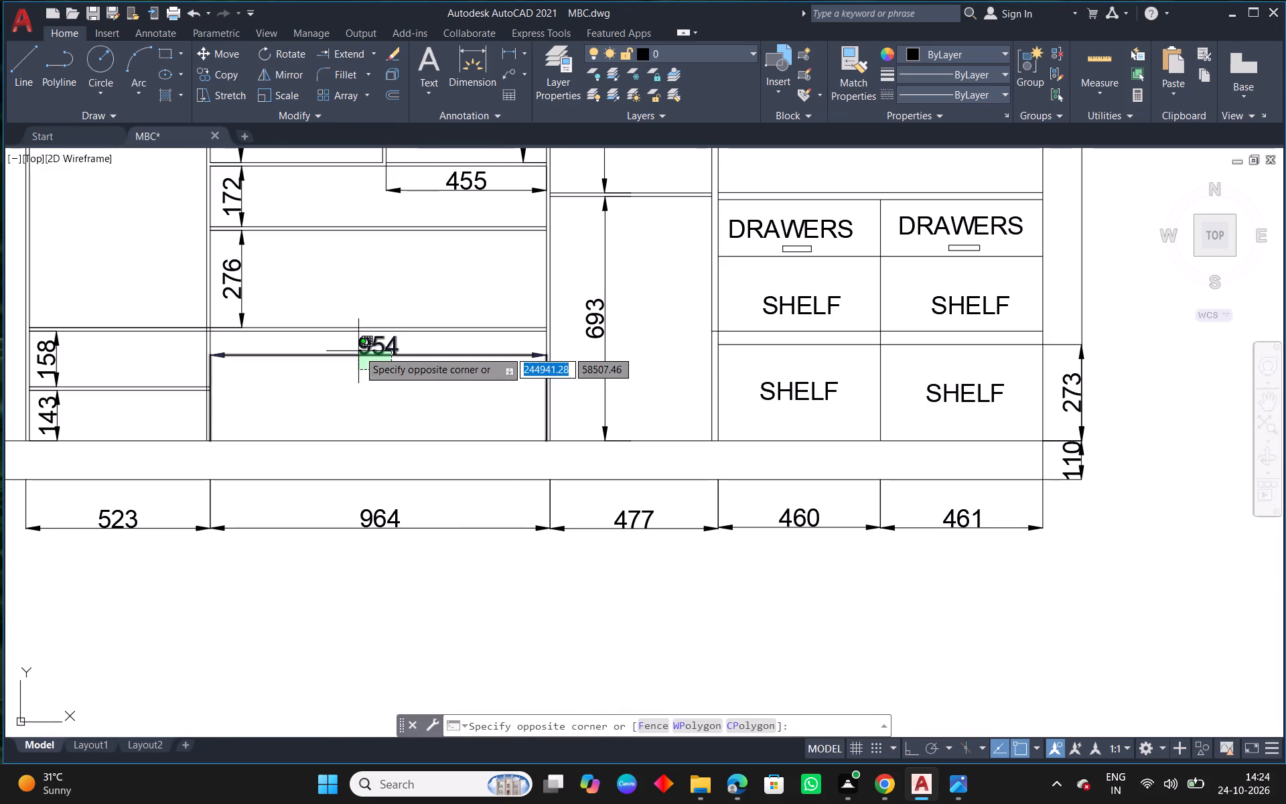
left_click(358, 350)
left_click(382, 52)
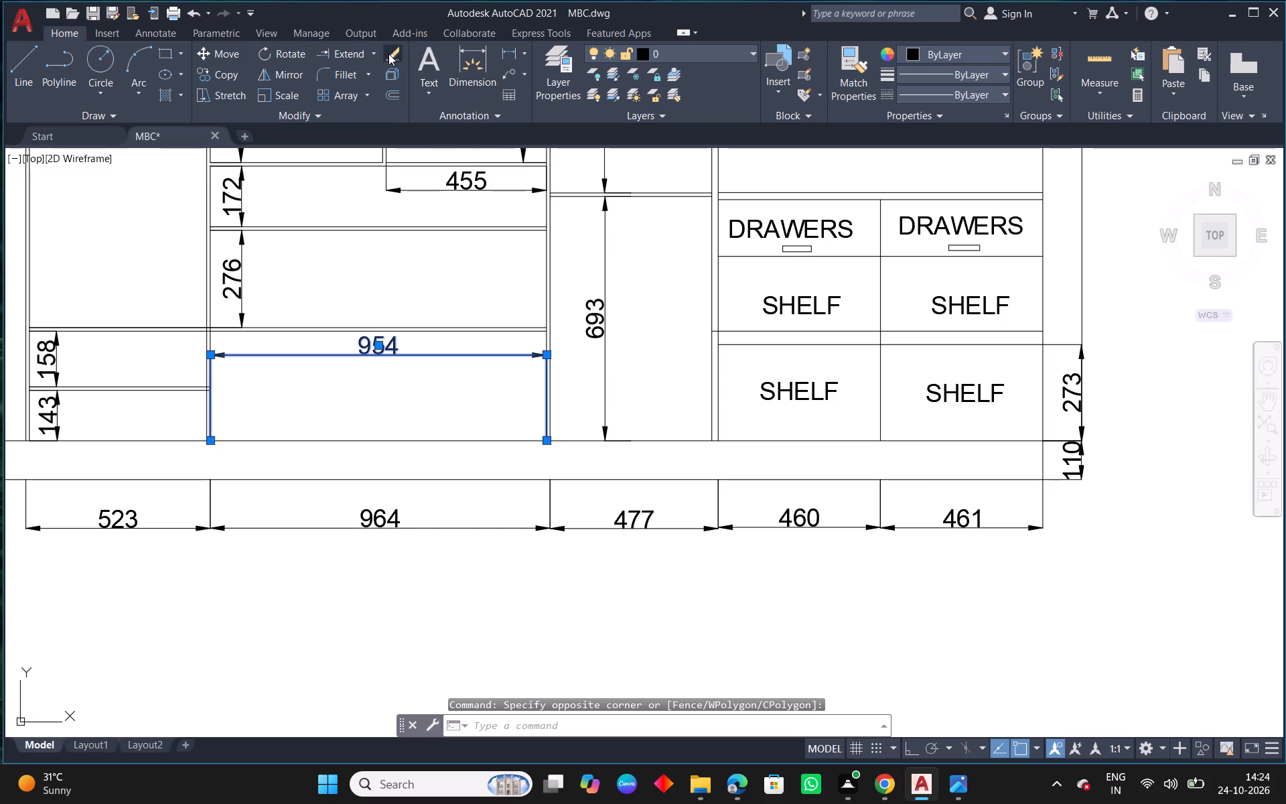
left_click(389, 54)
Dimension the height of the 964 bay's lowest compartment from the skirting to the shelf, in line with the 276 dimension above.
middle_click_drag(346, 422, 516, 425)
scroll(516, 425, "down", 1)
scroll(505, 419, "up", 1)
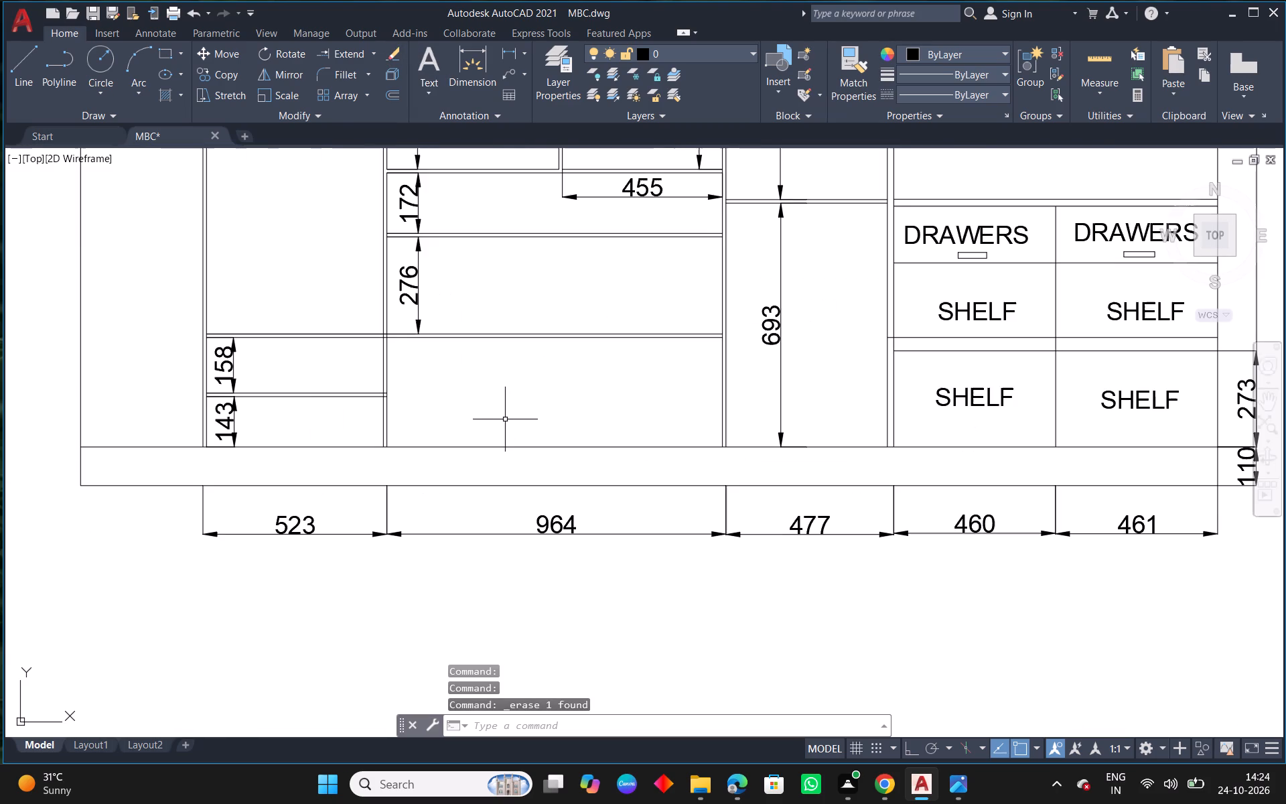
left_click(461, 72)
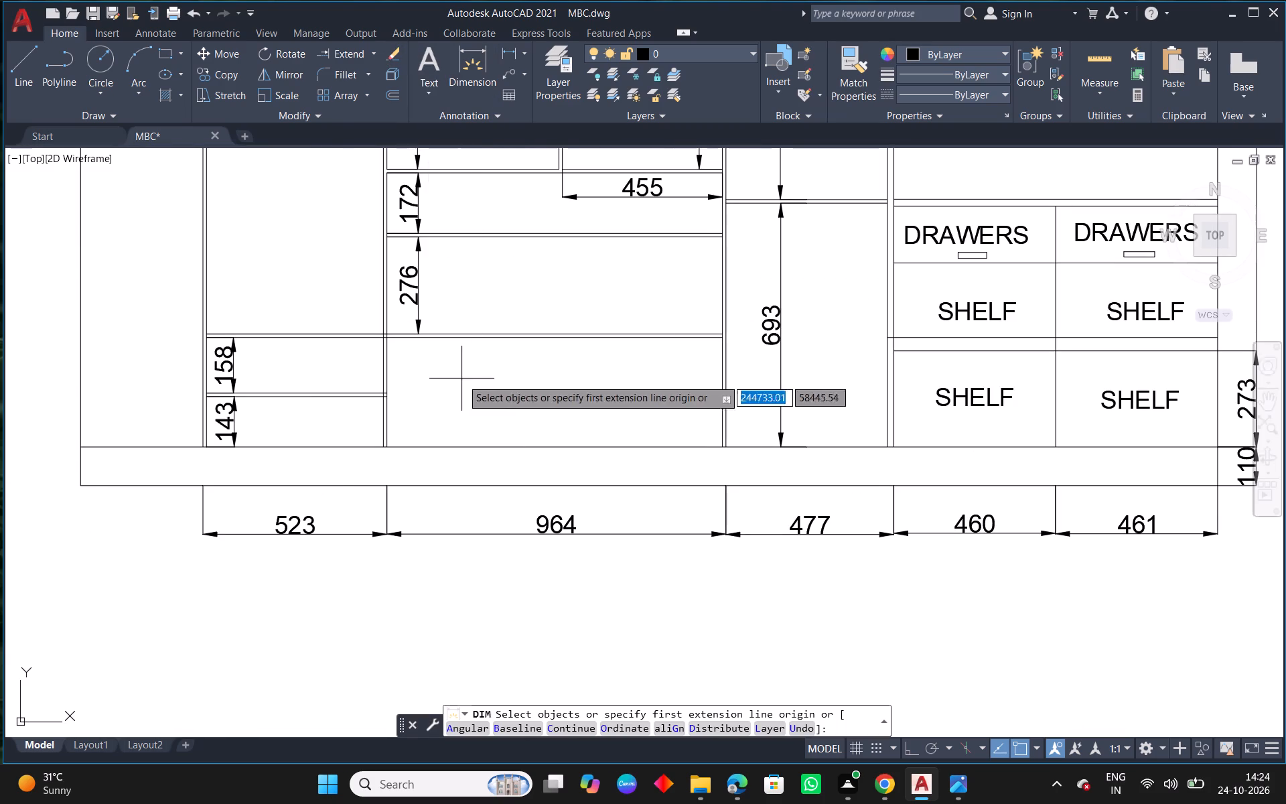
scroll(459, 381, "up", 2)
middle_click_drag(330, 498, 418, 498)
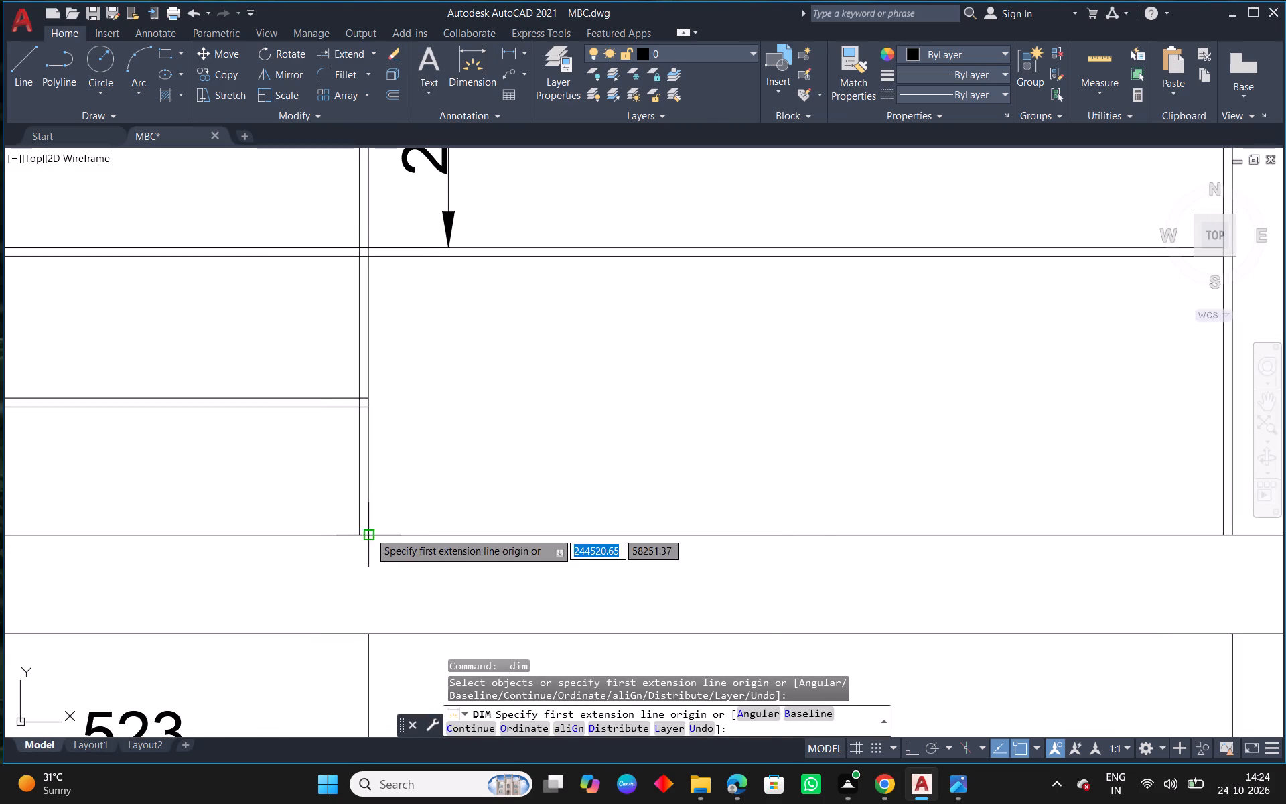
left_click(370, 532)
left_click(368, 254)
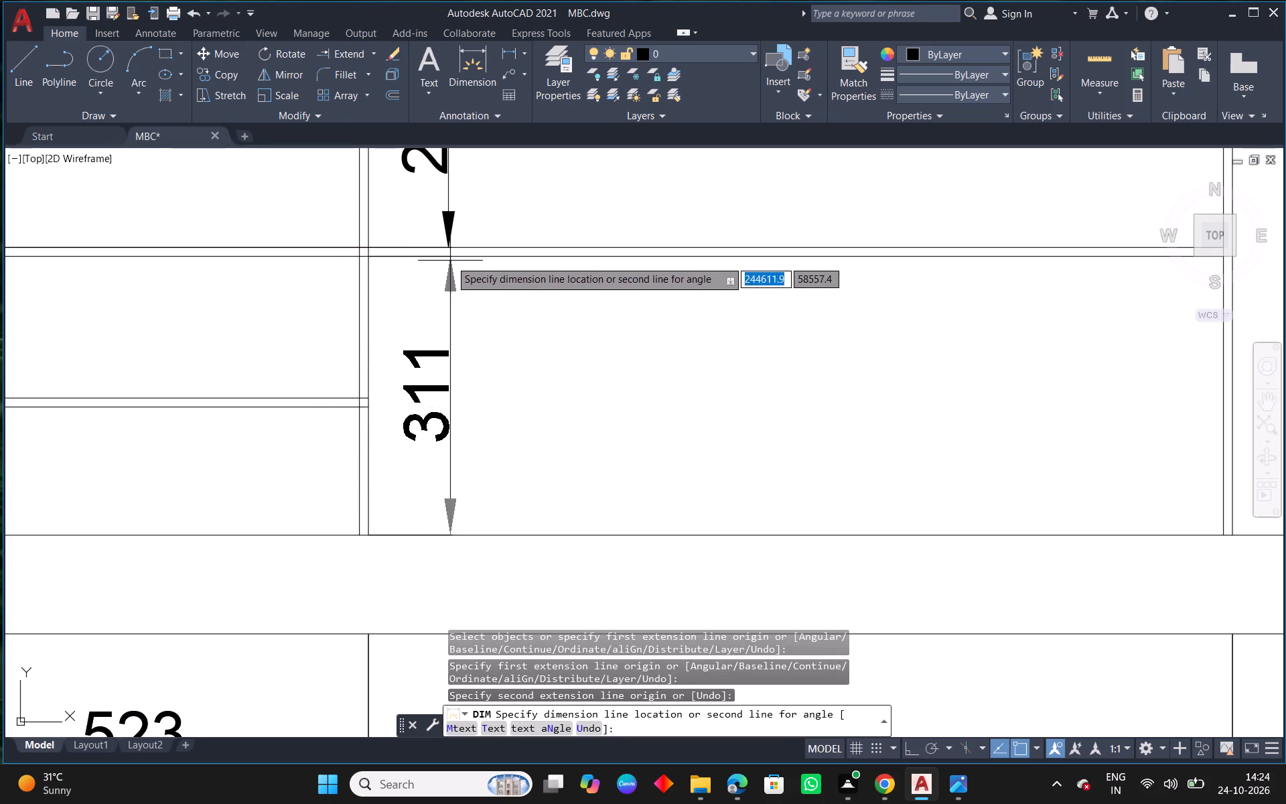
left_click(447, 257)
right_click(455, 264)
left_click(491, 267)
Trim the lower drawer divider where it meets the partition between the 523 and 964 bays, clearing the overlapping line pieces.
scroll(508, 310, "down", 5)
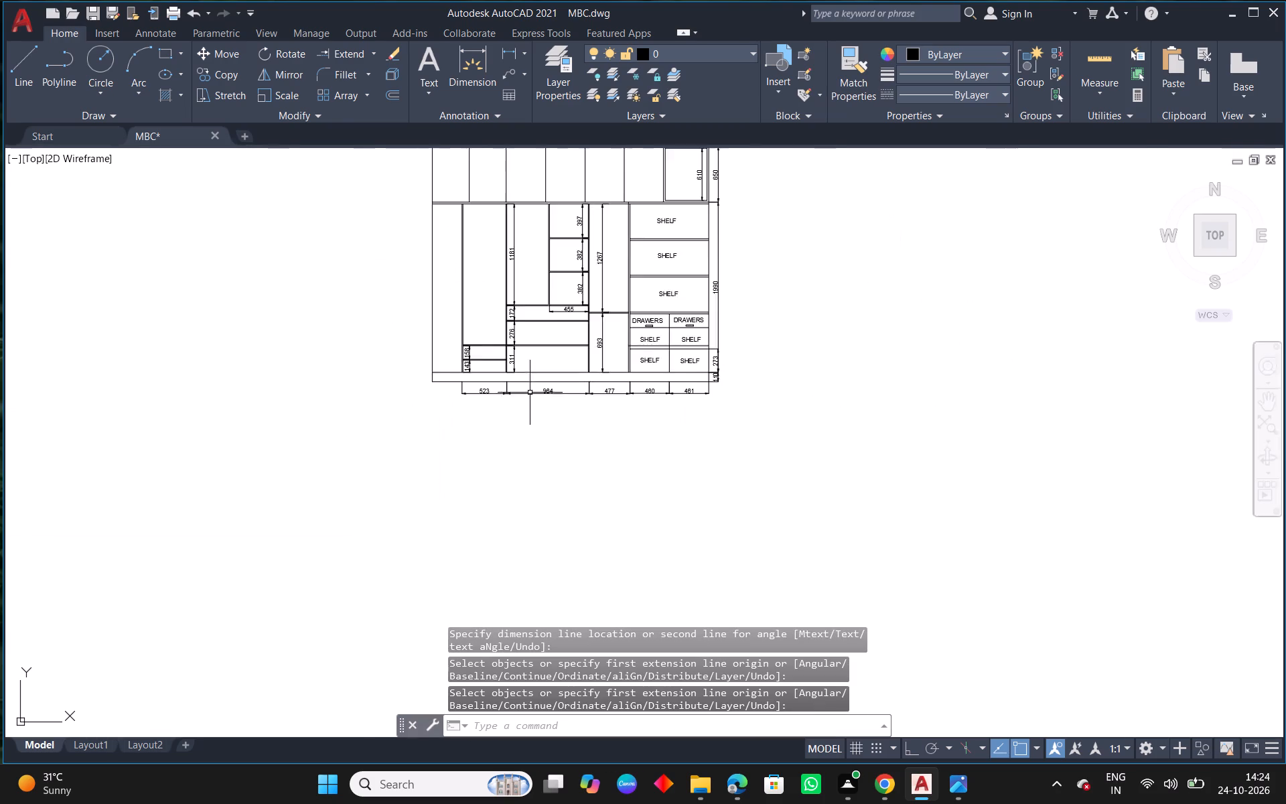
scroll(496, 407, "up", 4)
middle_click_drag(546, 239, 532, 540)
scroll(537, 374, "up", 2)
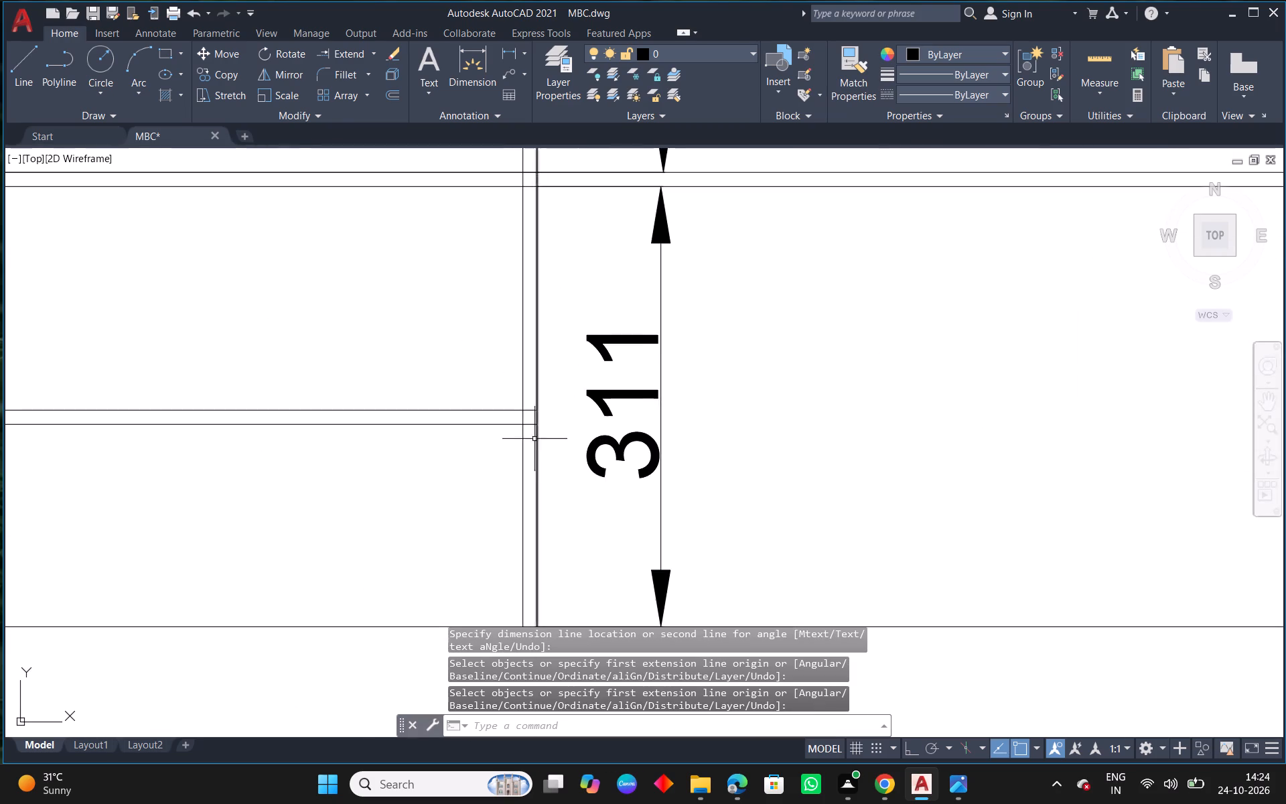
middle_click_drag(545, 458, 635, 492)
key("t")
key("r")
key("space")
key("space")
scroll(613, 465, "up", 2)
left_click_drag(620, 461, 627, 393)
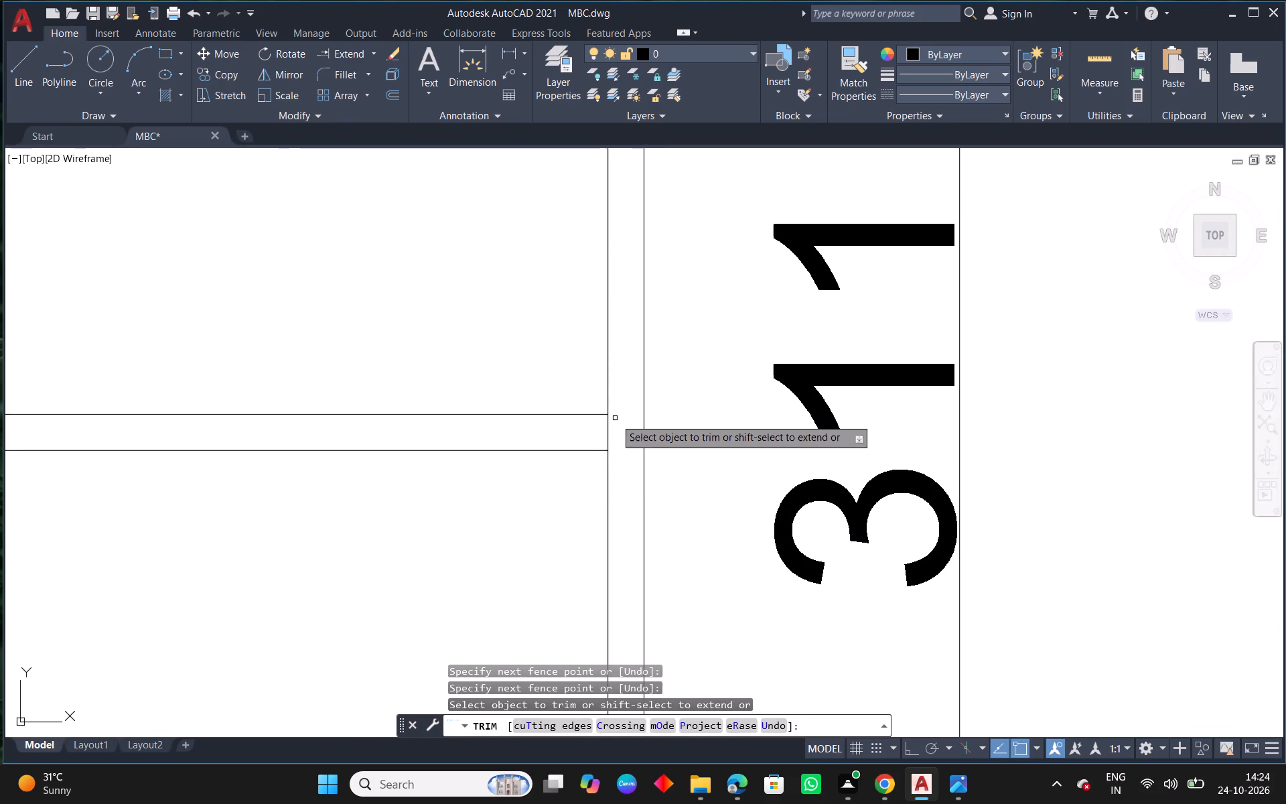
left_click_drag(615, 419, 603, 427)
Trim the crossing line pieces where the shelf above the 311 compartment meets the partition between the 523 and 964 bays.
scroll(603, 427, "down", 3)
middle_click_drag(638, 362, 632, 511)
scroll(583, 441, "up", 3)
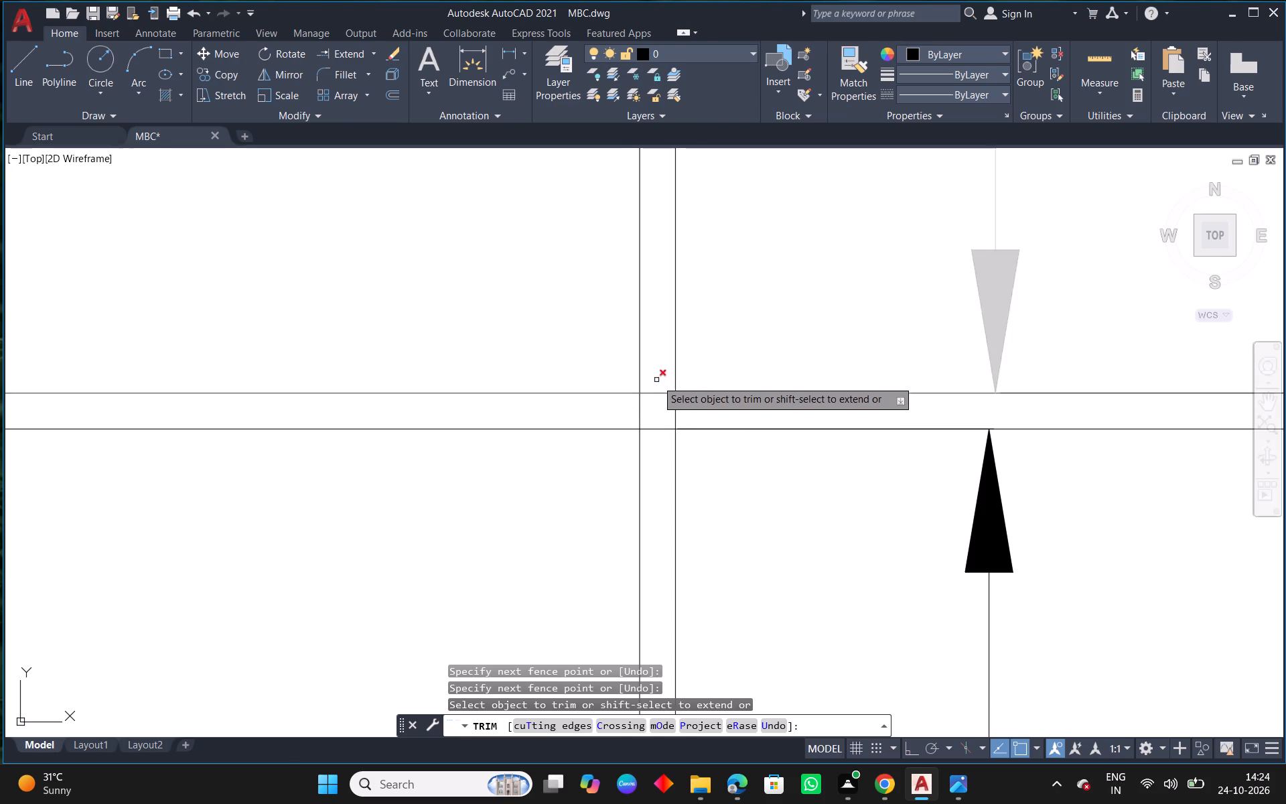
left_click_drag(657, 378, 655, 431)
left_click_drag(622, 414, 713, 417)
right_click(711, 417)
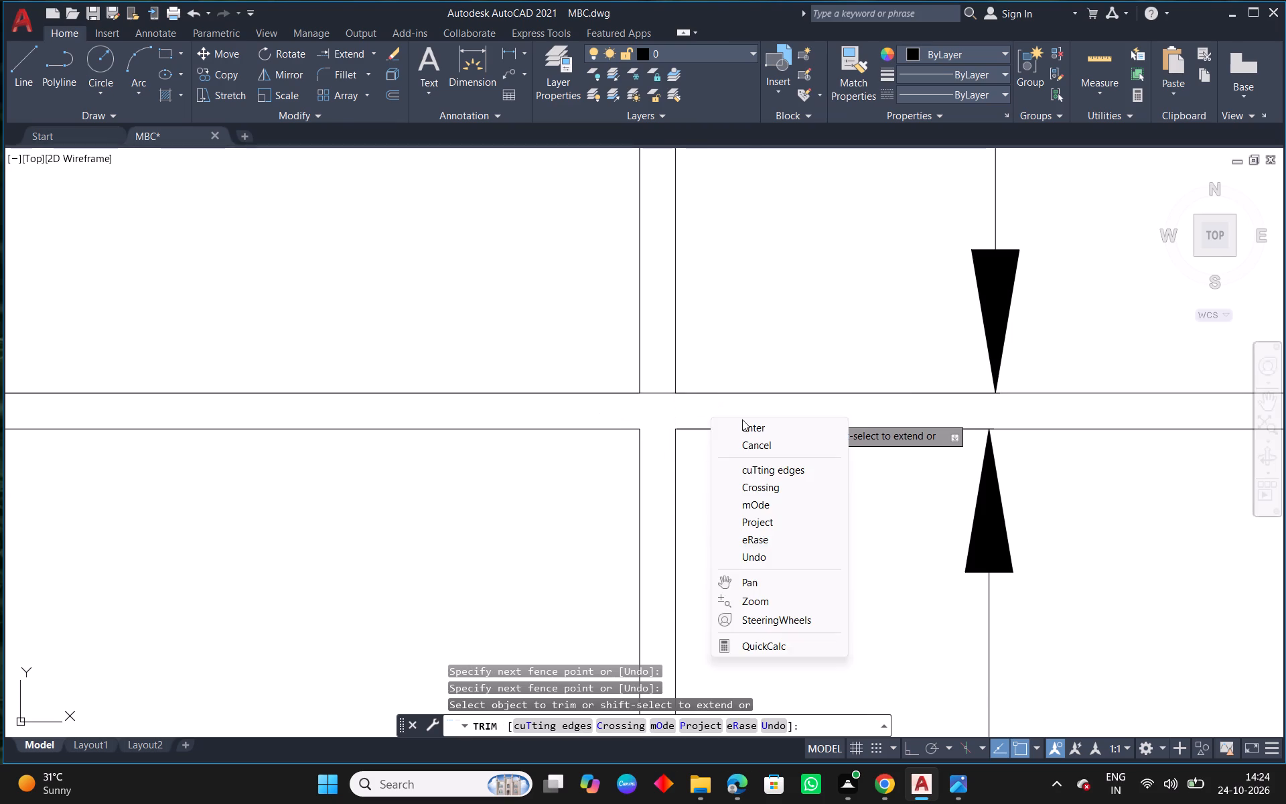
left_click(752, 425)
right_click(672, 409)
left_click(725, 419)
left_click_drag(666, 419, 658, 444)
right_click(658, 444)
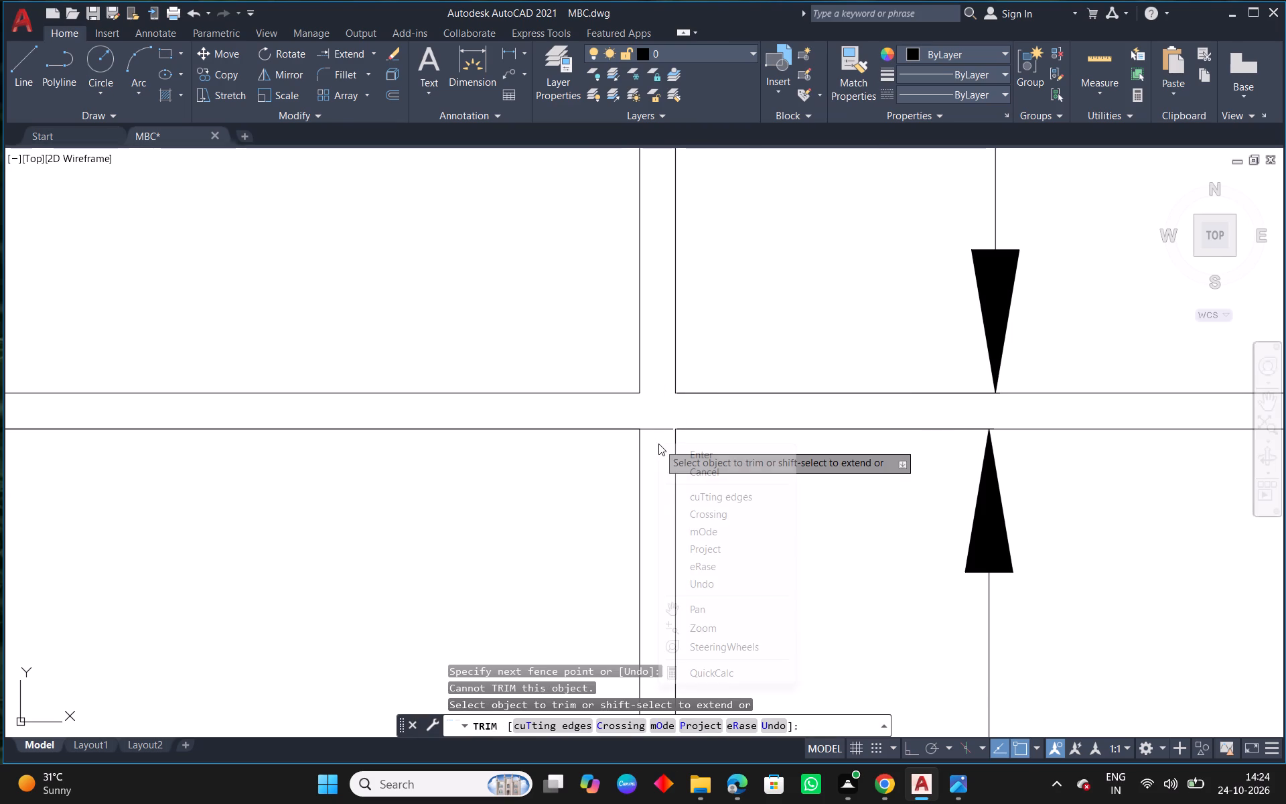
key("Escape")
left_click(651, 429)
right_click(651, 429)
left_click(691, 435)
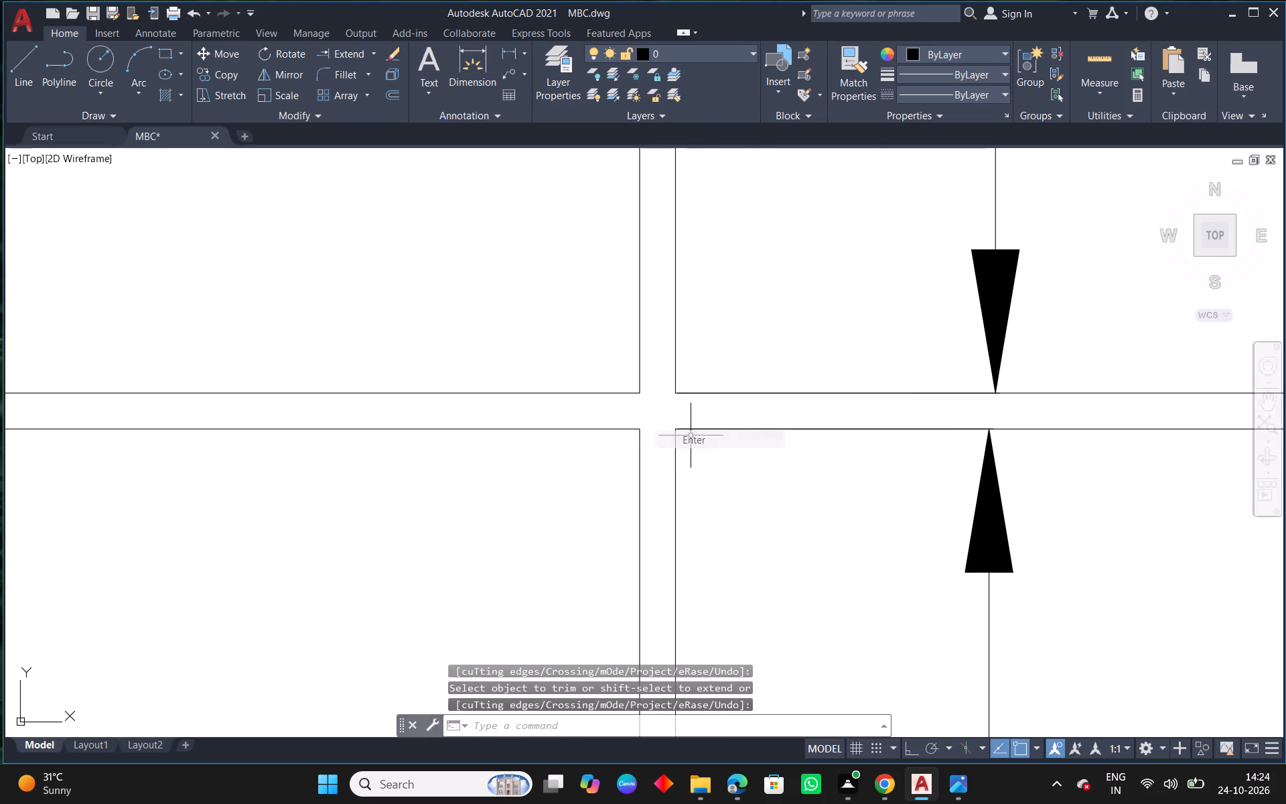
Trim the 523 bay's outer partition line where the board above the upper drawer meets it.
scroll(665, 450, "down", 5)
scroll(522, 484, "up", 3)
middle_click_drag(442, 476, 570, 509)
scroll(442, 476, "up", 1)
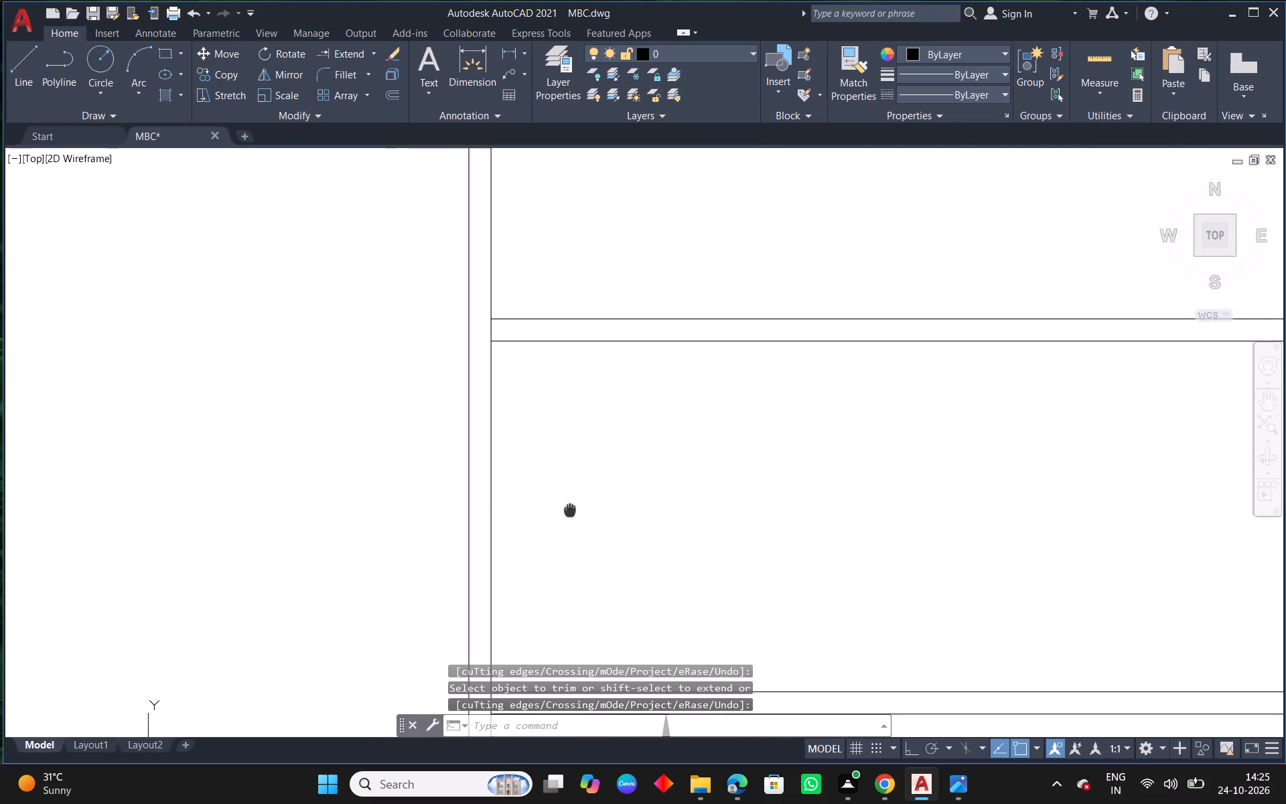
middle_click_drag(570, 509, 575, 510)
scroll(494, 355, "up", 1)
middle_click_drag(551, 402, 603, 504)
key("t")
key("r")
key("space")
key("space")
left_click(549, 424)
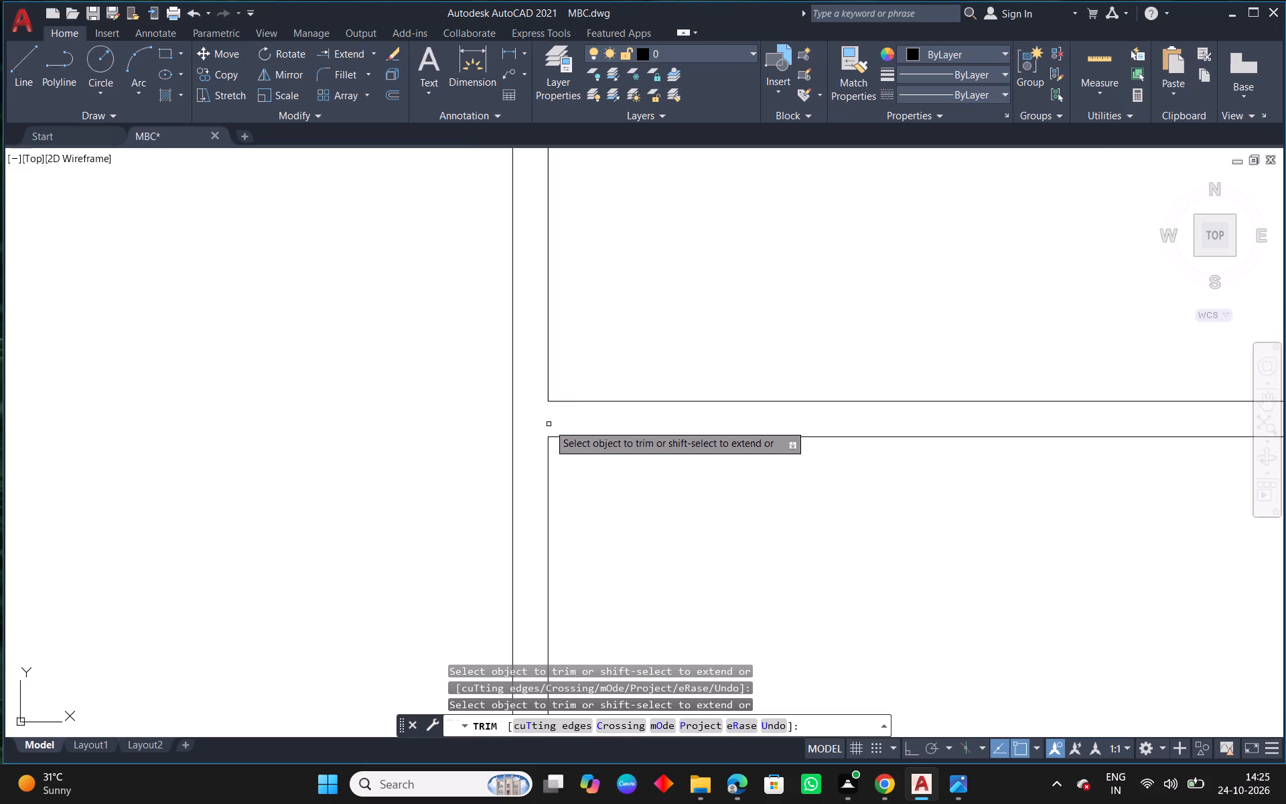
Trim the 523 bay's outer partition line where the divider between its two drawers meets it.
scroll(534, 442, "down", 3)
middle_click_drag(630, 518, 645, 375)
scroll(584, 449, "up", 3)
left_click(506, 451)
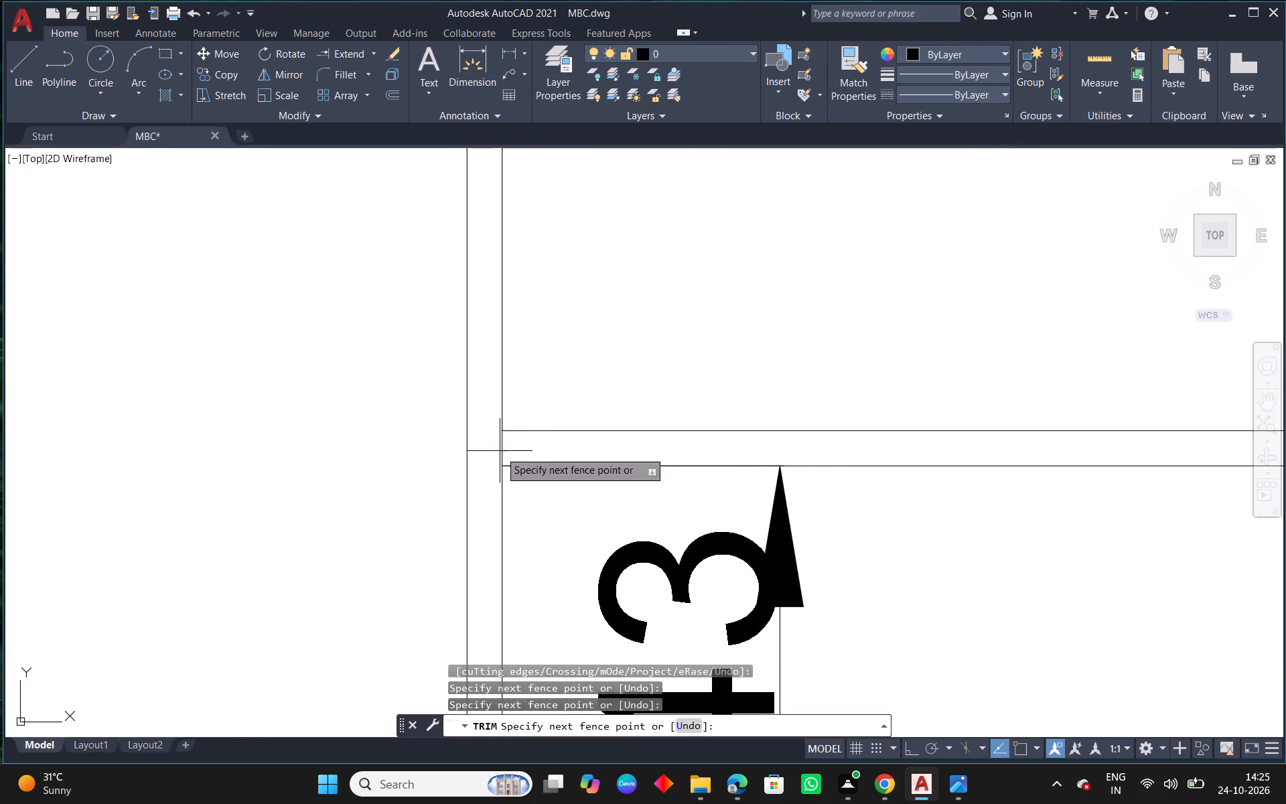
left_click(499, 451)
right_click(499, 451)
left_click(534, 458)
Dimension the height of the 523 bay's upper drawer, in line with the 143 dimension below it.
scroll(648, 540, "down", 6)
middle_click_drag(755, 572, 626, 513)
scroll(520, 462, "up", 3)
left_click(482, 73)
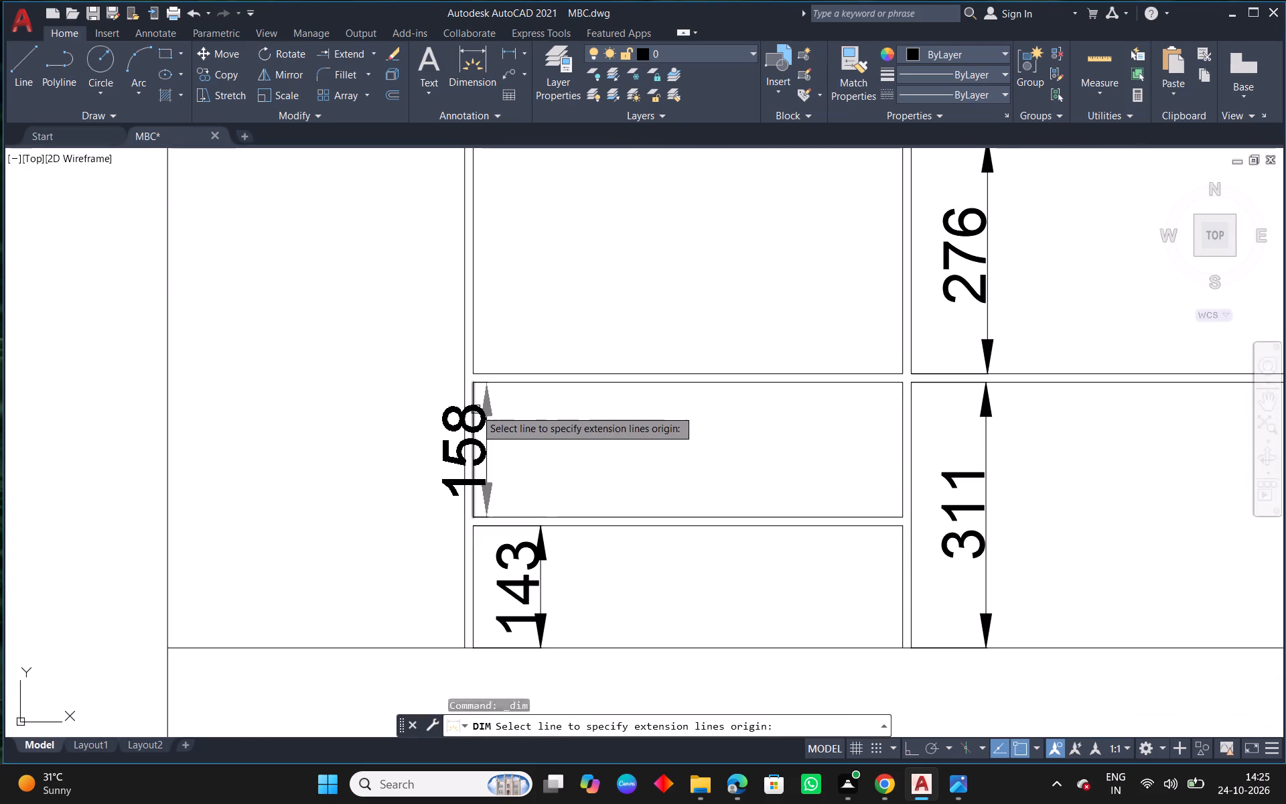
left_click(476, 409)
left_click(541, 428)
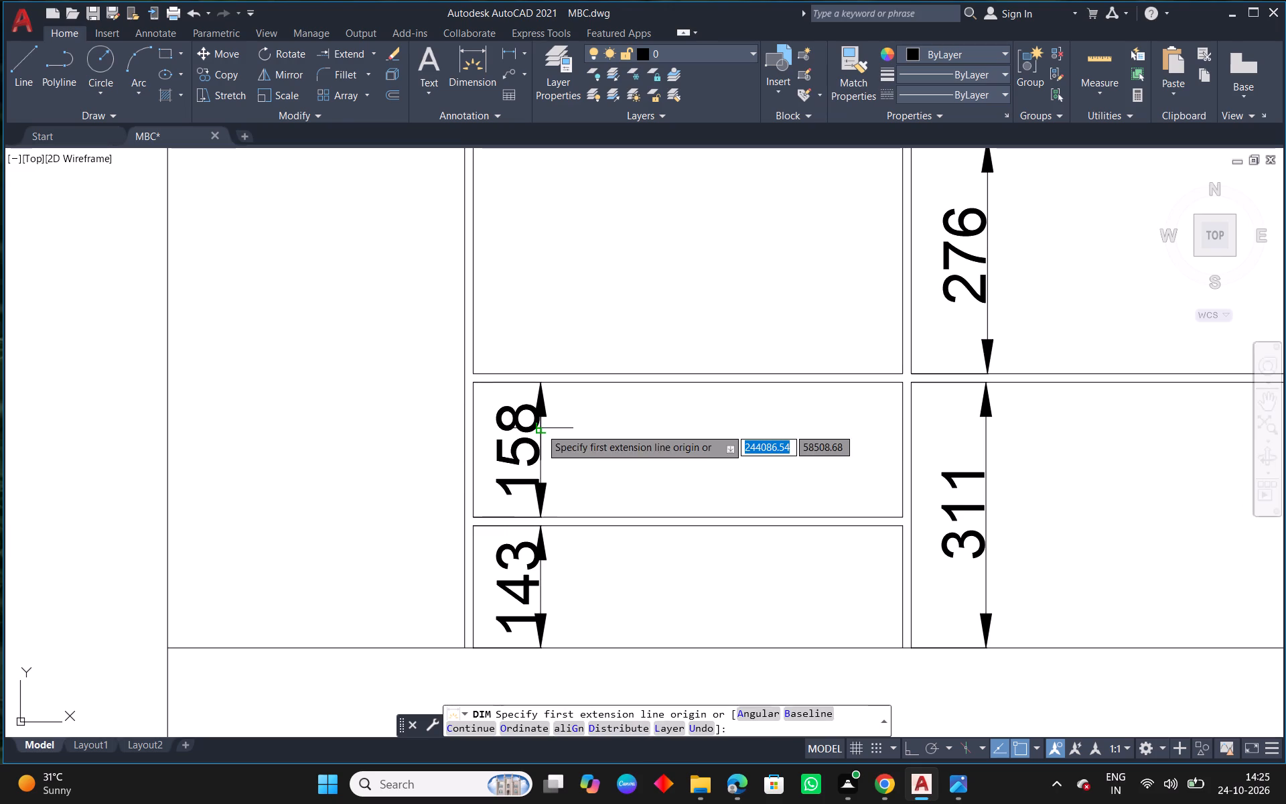
right_click(541, 428)
left_click(577, 444)
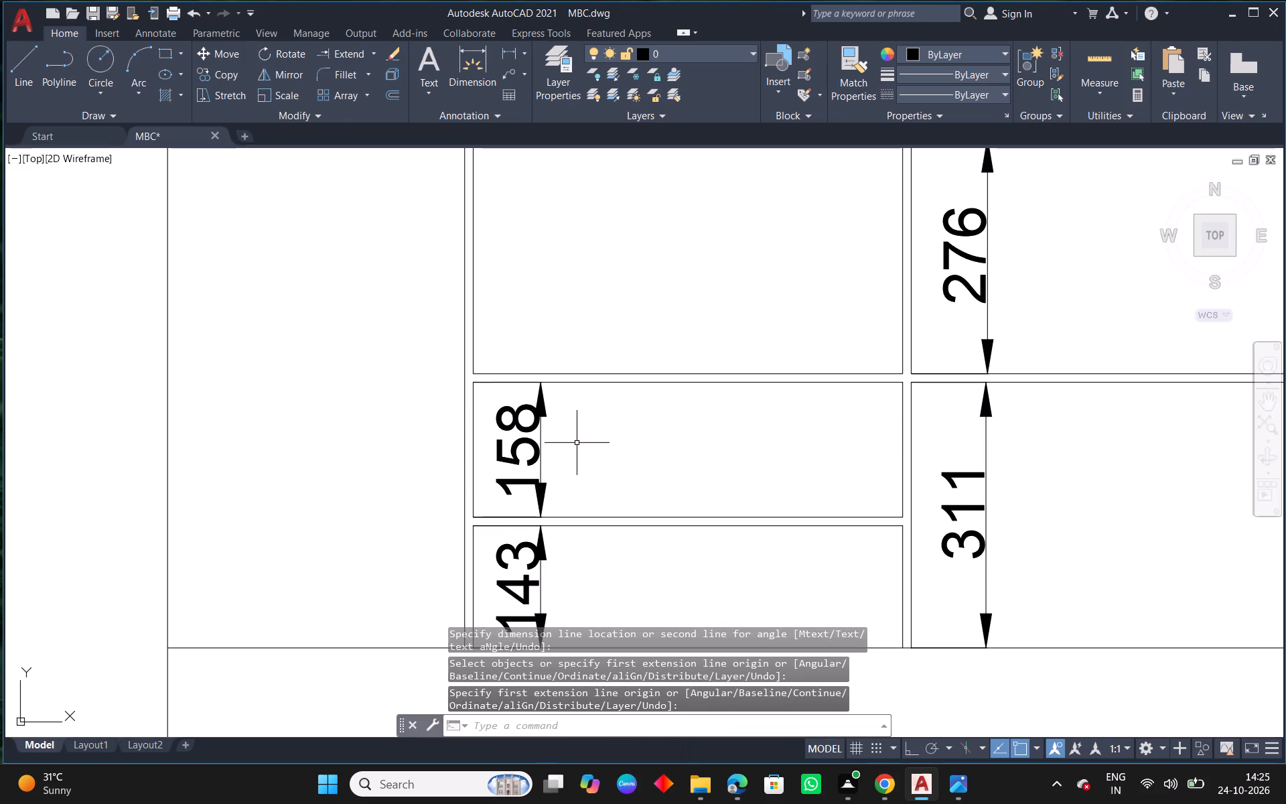
Check the reference inner view and offset the lower line beneath the lofts 373 downward for the 523 bay's top shelf.
scroll(564, 435, "down", 6)
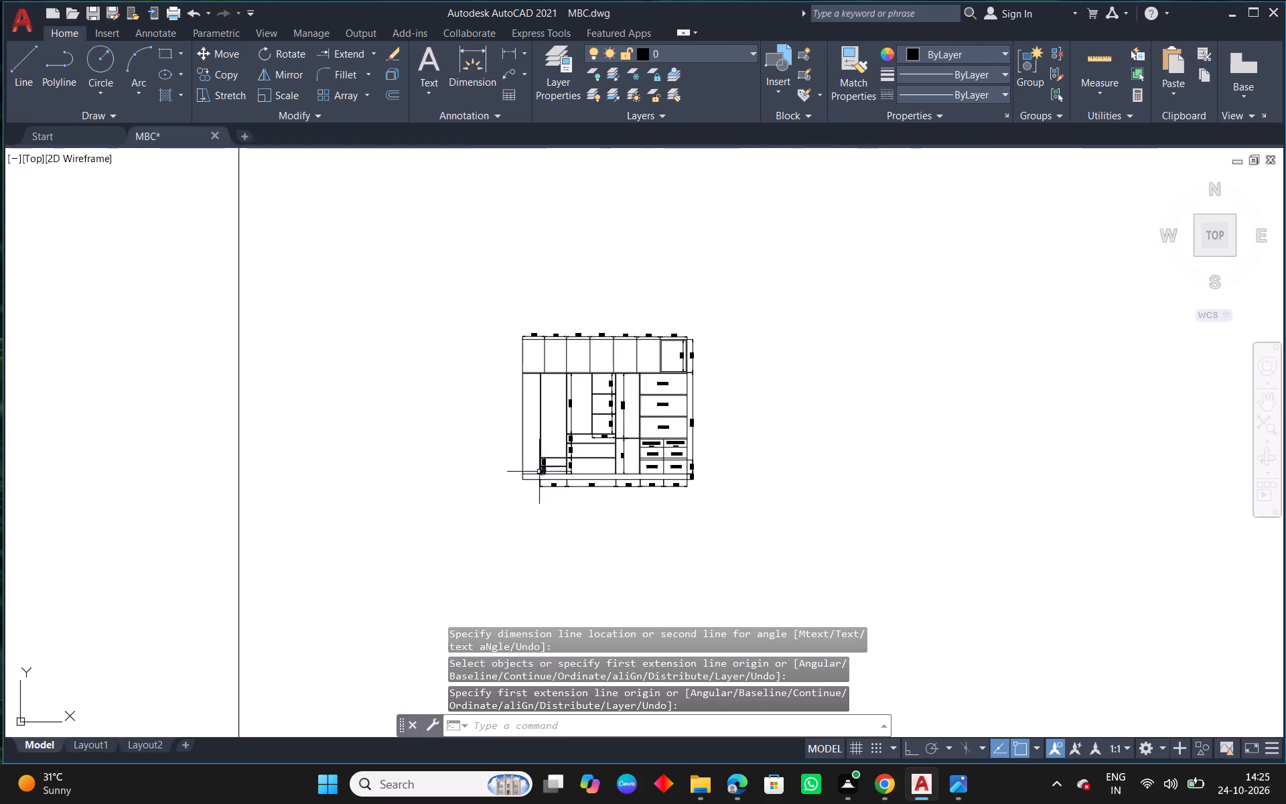
scroll(468, 429, "down", 3)
middle_click_drag(386, 474, 662, 478)
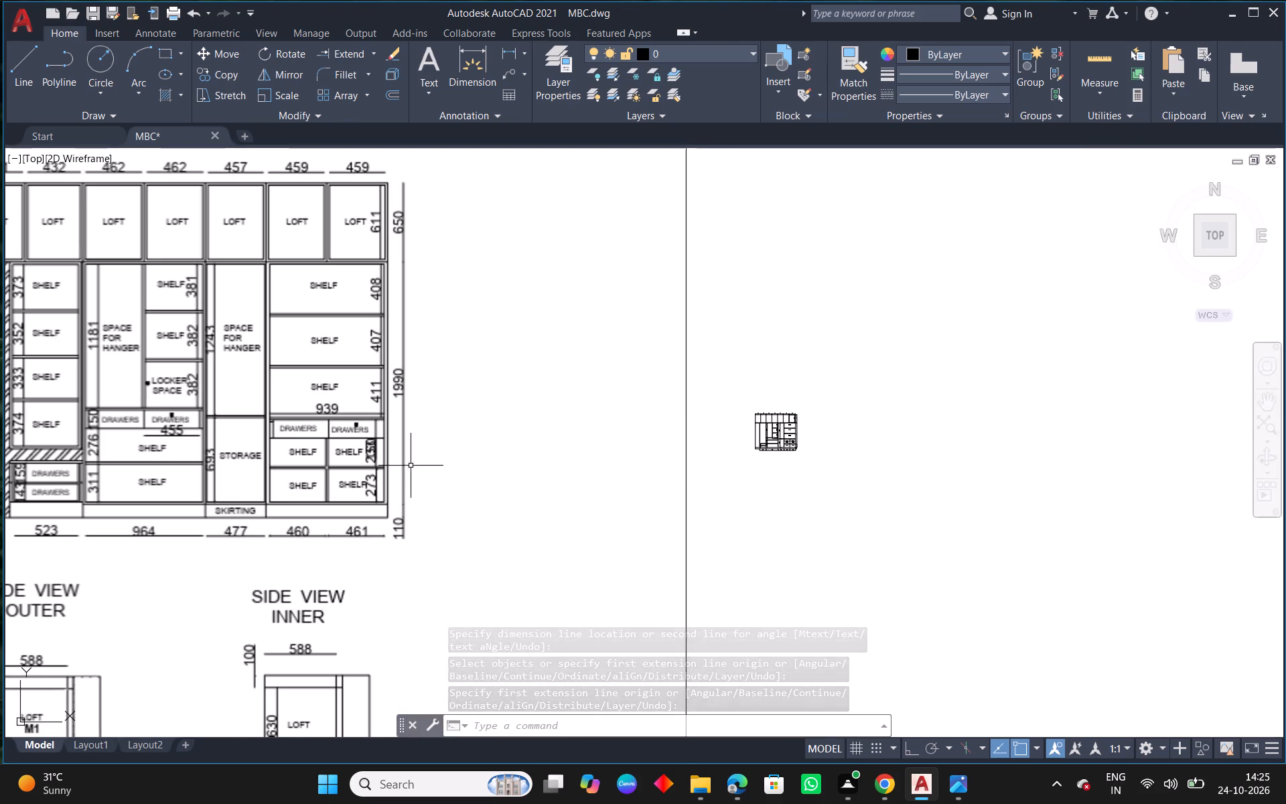
middle_click_drag(379, 470, 671, 475)
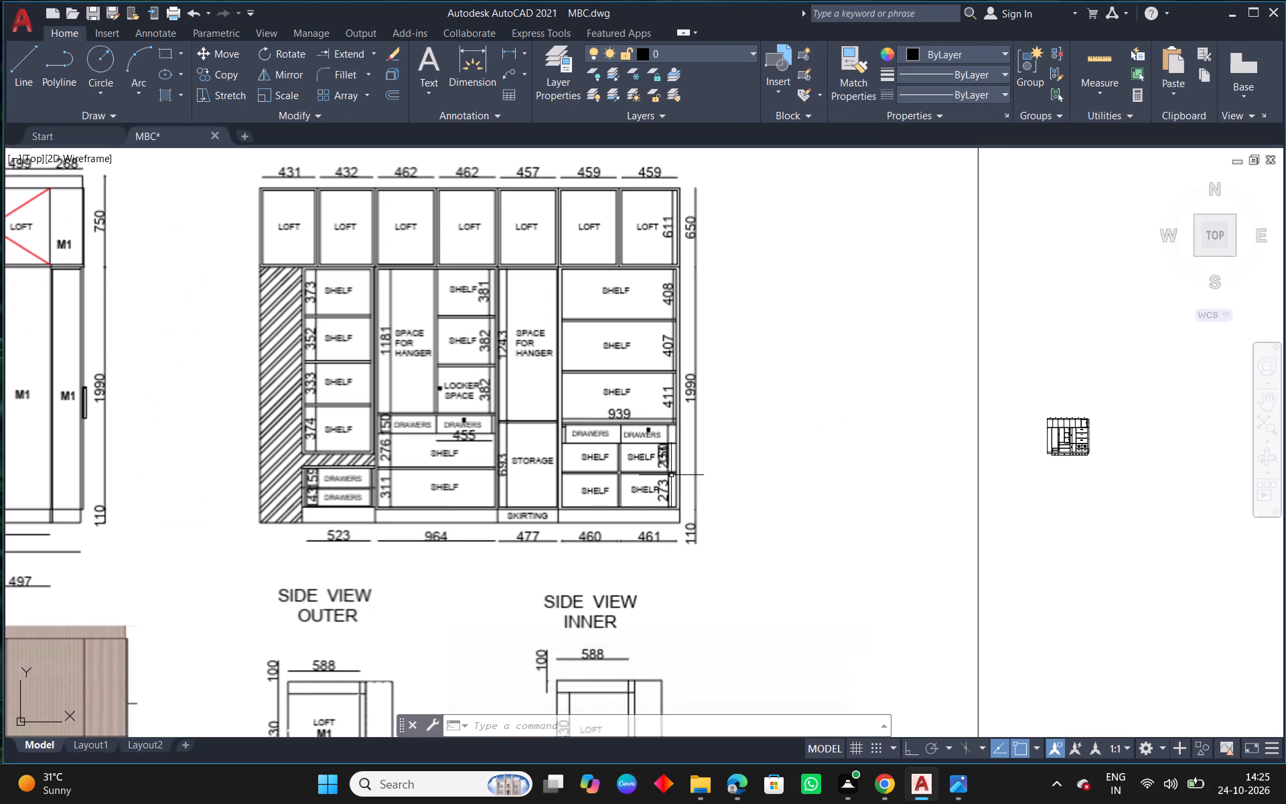
middle_click_drag(855, 409, 516, 409)
scroll(684, 409, "up", 6)
scroll(739, 435, "up", 1)
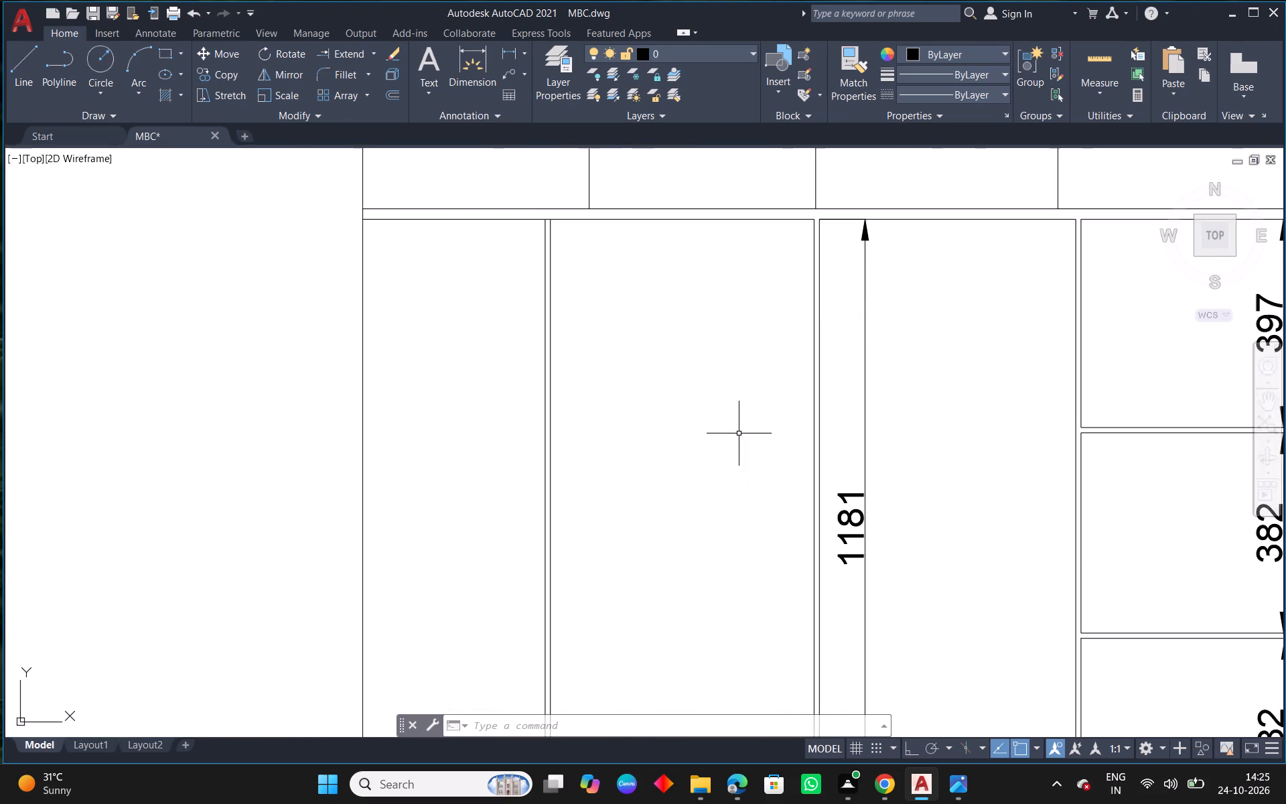
scroll(739, 433, "up", 1)
middle_click_drag(739, 407, 708, 519)
scroll(524, 309, "up", 3)
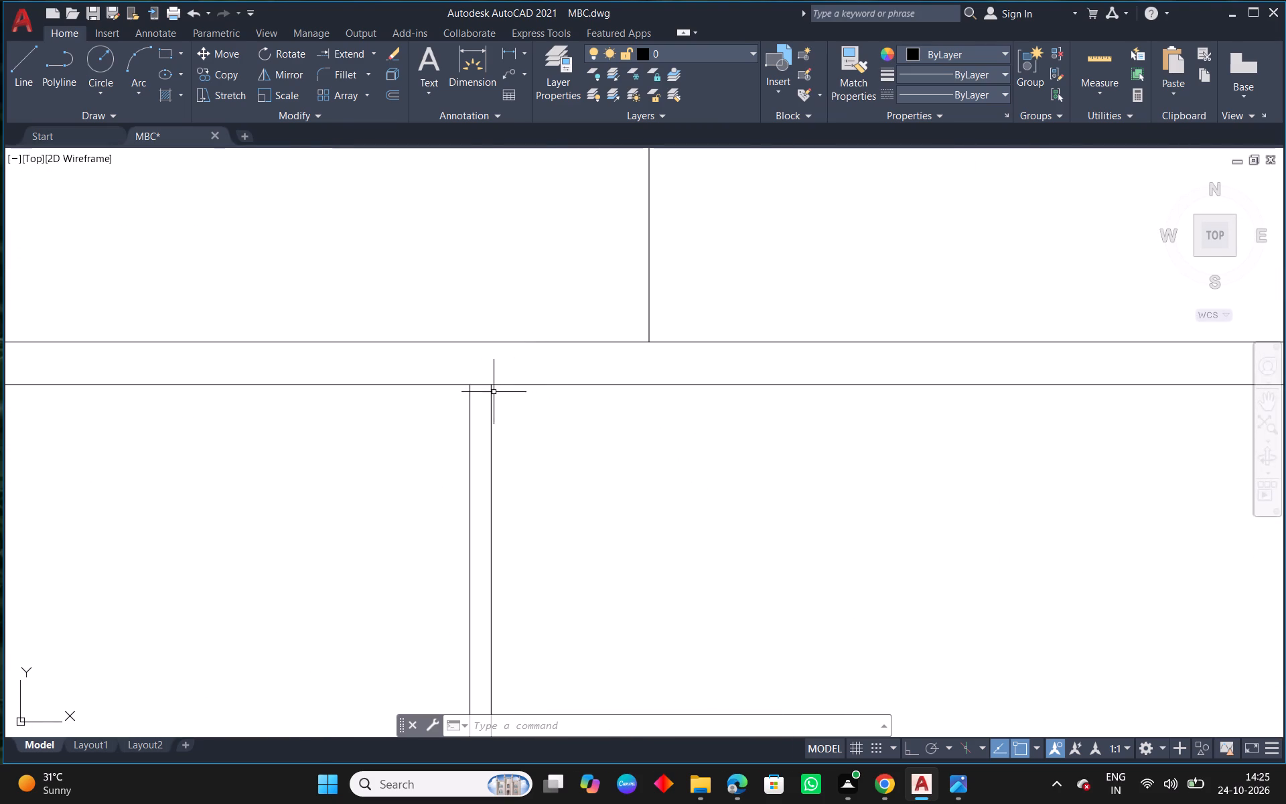
type("O 373")
key("Return")
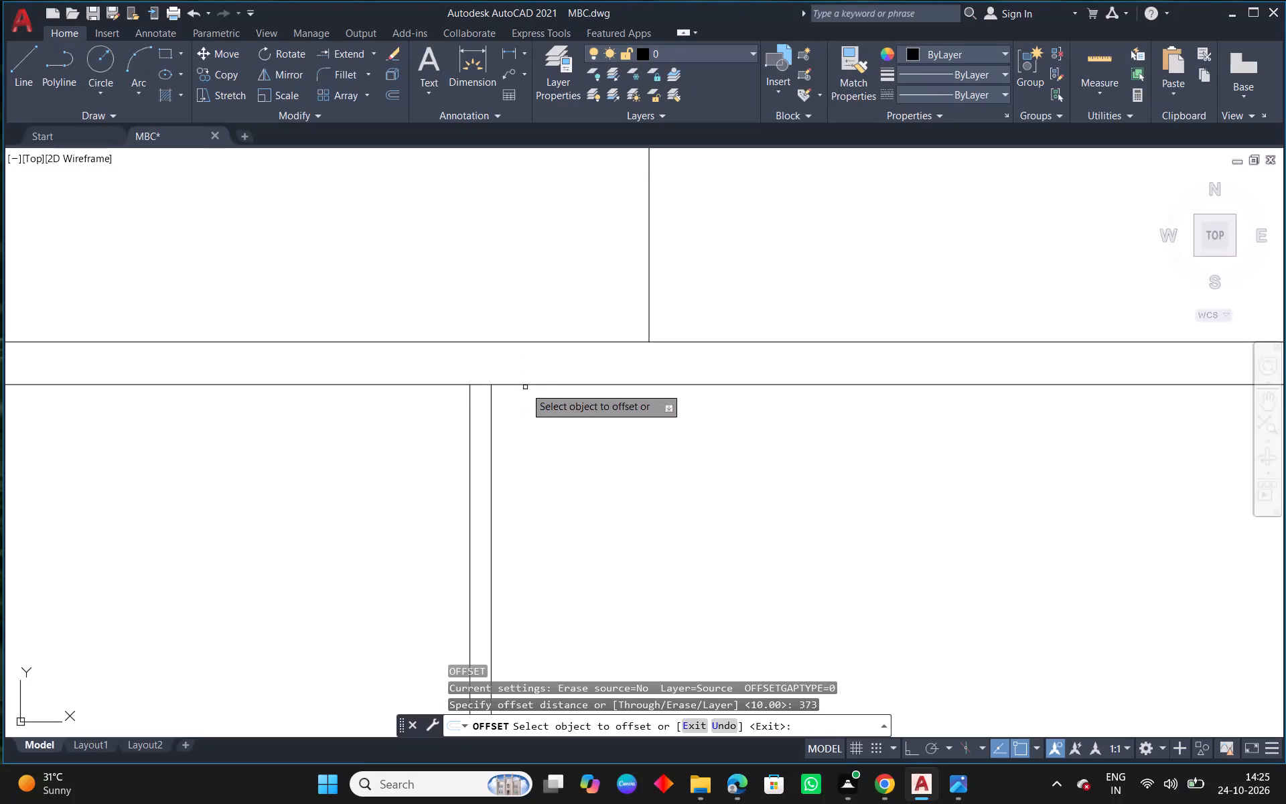
left_click(530, 385)
left_click(526, 470)
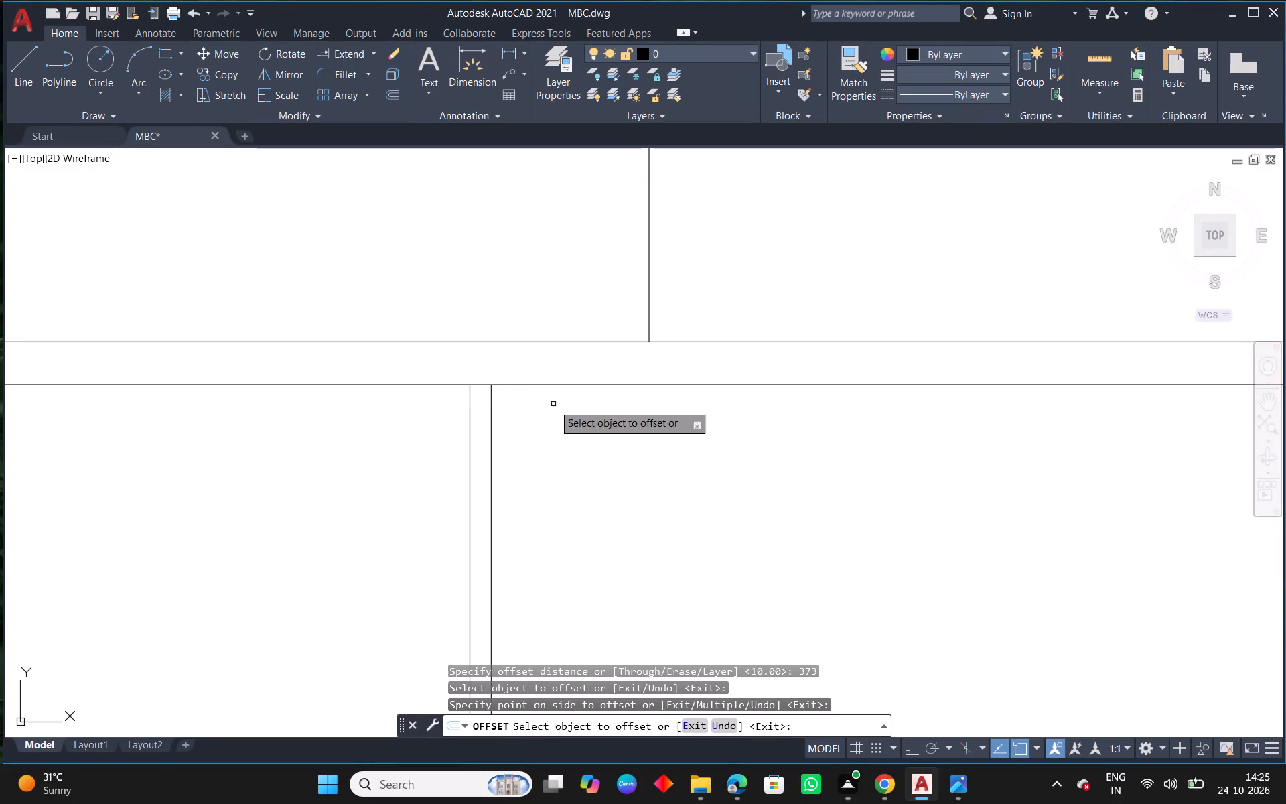
scroll(561, 390, "down", 3)
middle_click_drag(689, 498, 711, 316)
scroll(711, 315, "down", 2)
key("Escape")
Offset the new shelf line in the 523 bay 10 downward to give the top shelf its thickness.
type("O 10")
key("Return")
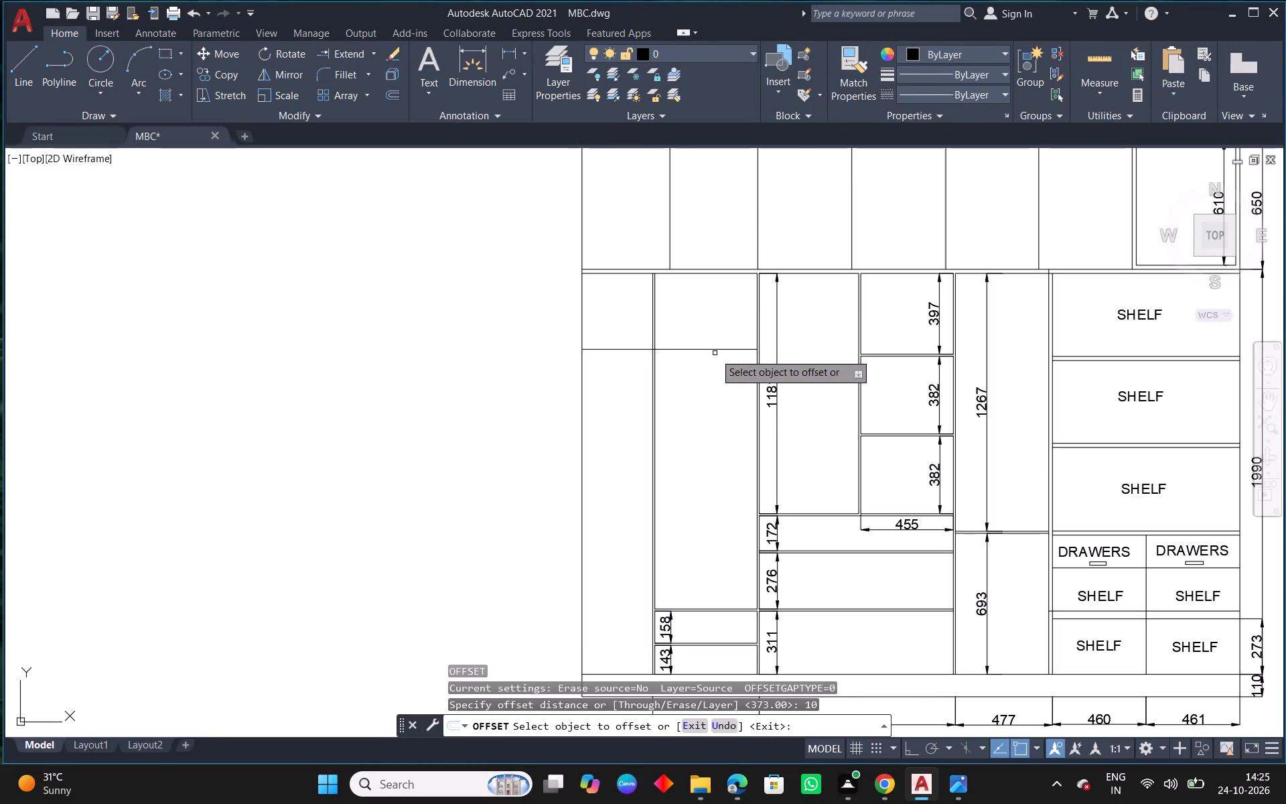
left_click_drag(721, 348, 721, 357)
left_click(721, 408)
key("Escape")
Add a second shelf to the 523 bay, 373 below the first and 10 thick, using Offset.
type("O 373")
key("Return")
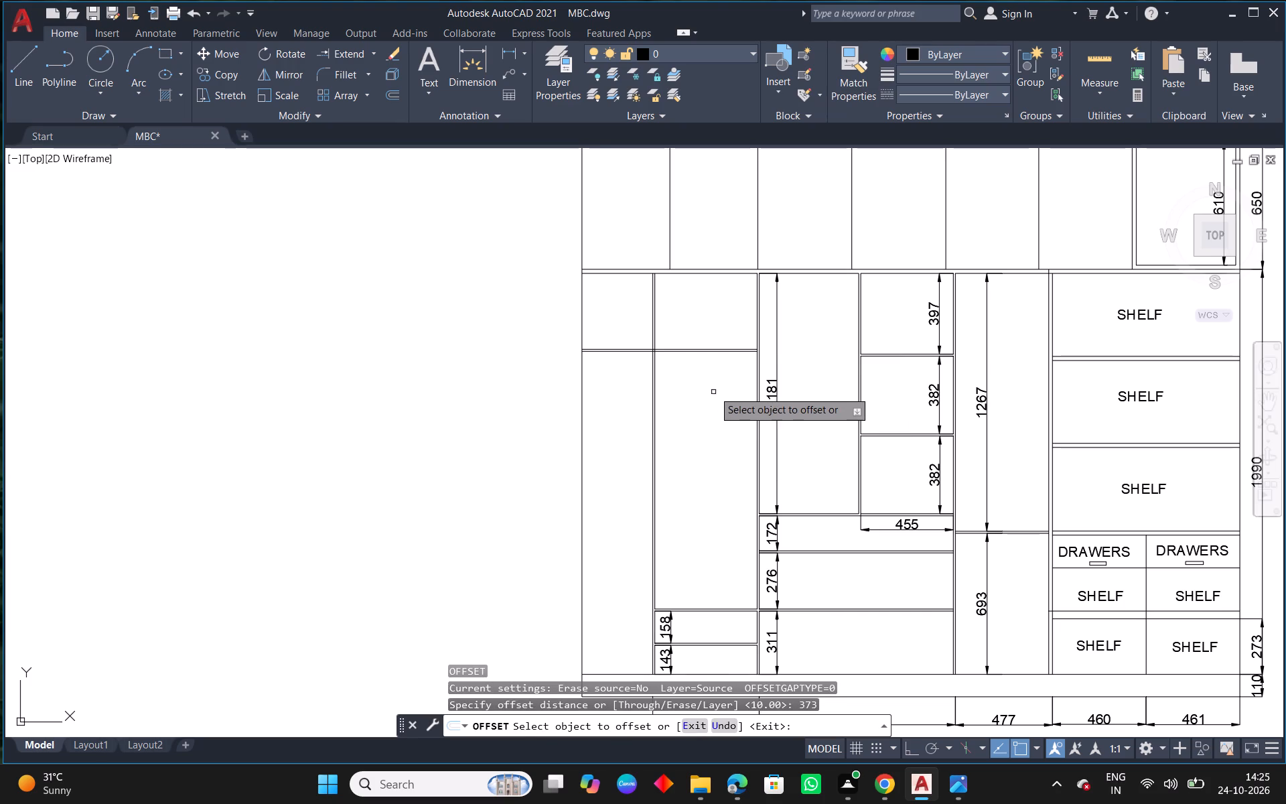
left_click_drag(714, 352, 714, 368)
left_click(707, 432)
key("Escape")
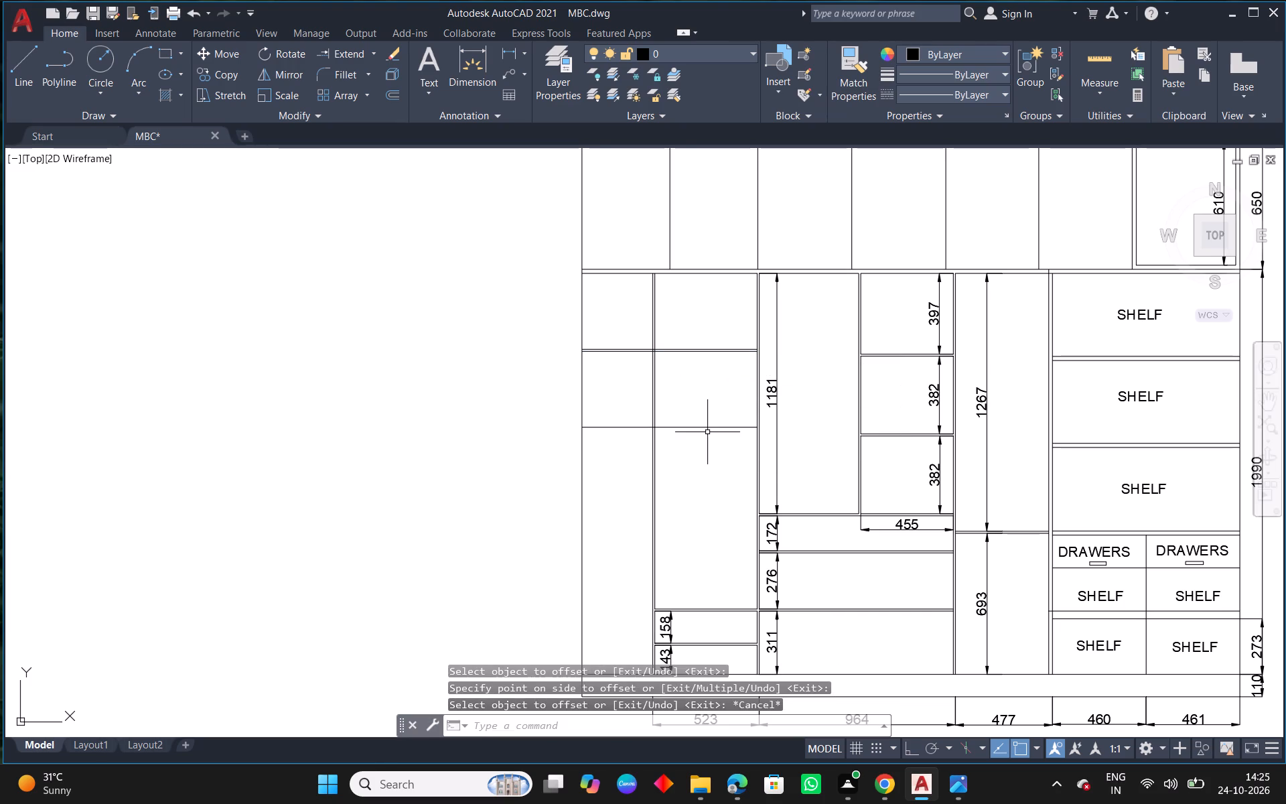
type("O 10")
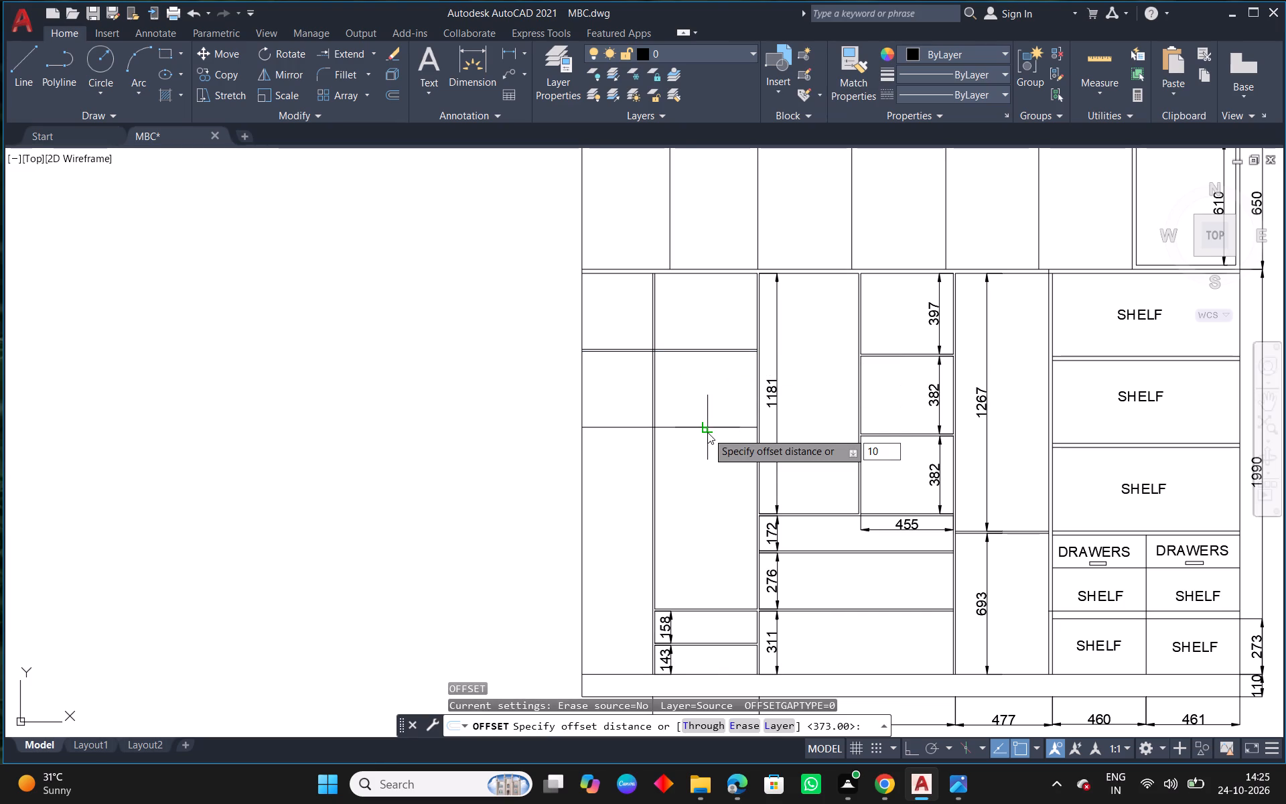
key("Return")
left_click(723, 428)
left_click(727, 481)
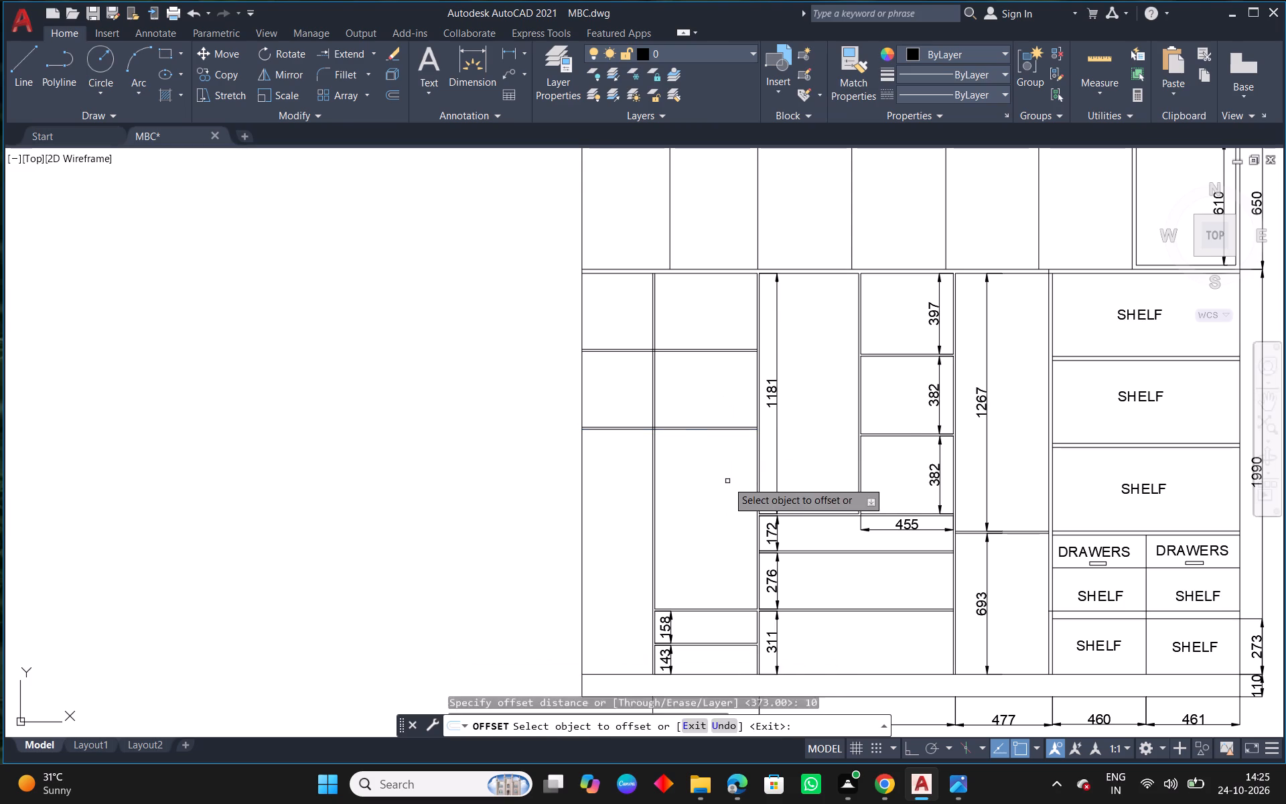
key("Escape")
Add a third shelf to the 523 bay, 373 below the second and 10 thick, using Offset.
type("O 373")
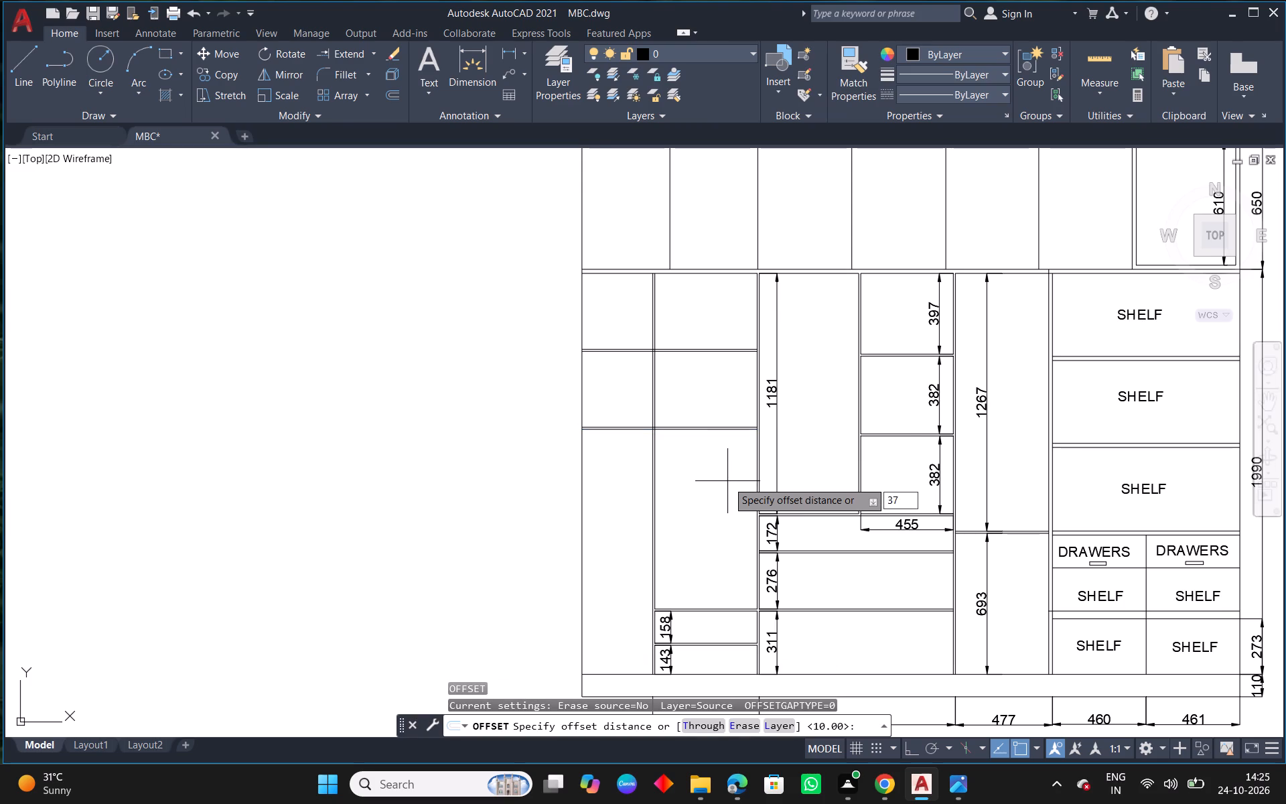
key("Return")
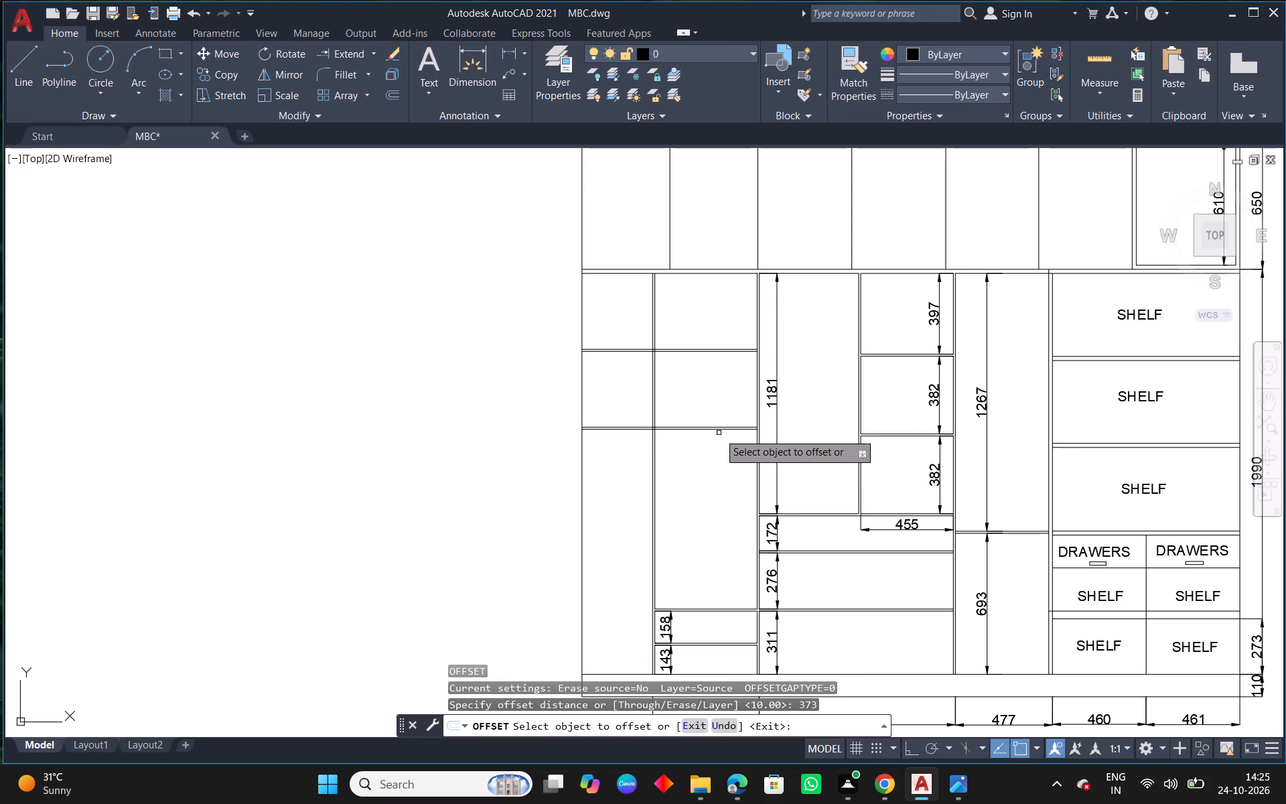
left_click_drag(720, 429, 721, 445)
left_click(708, 513)
key("Escape")
type("O 10")
key("Return")
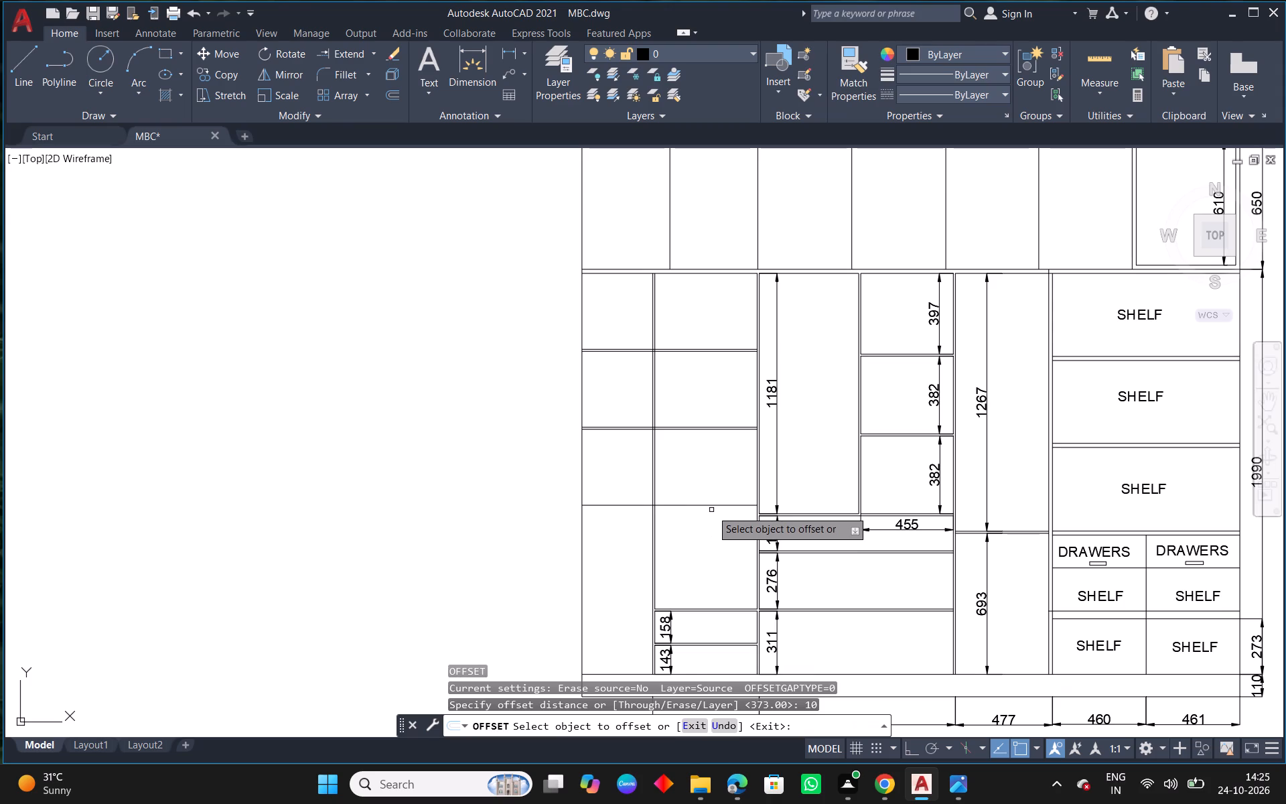
left_click(719, 505)
left_click(708, 551)
key("Escape")
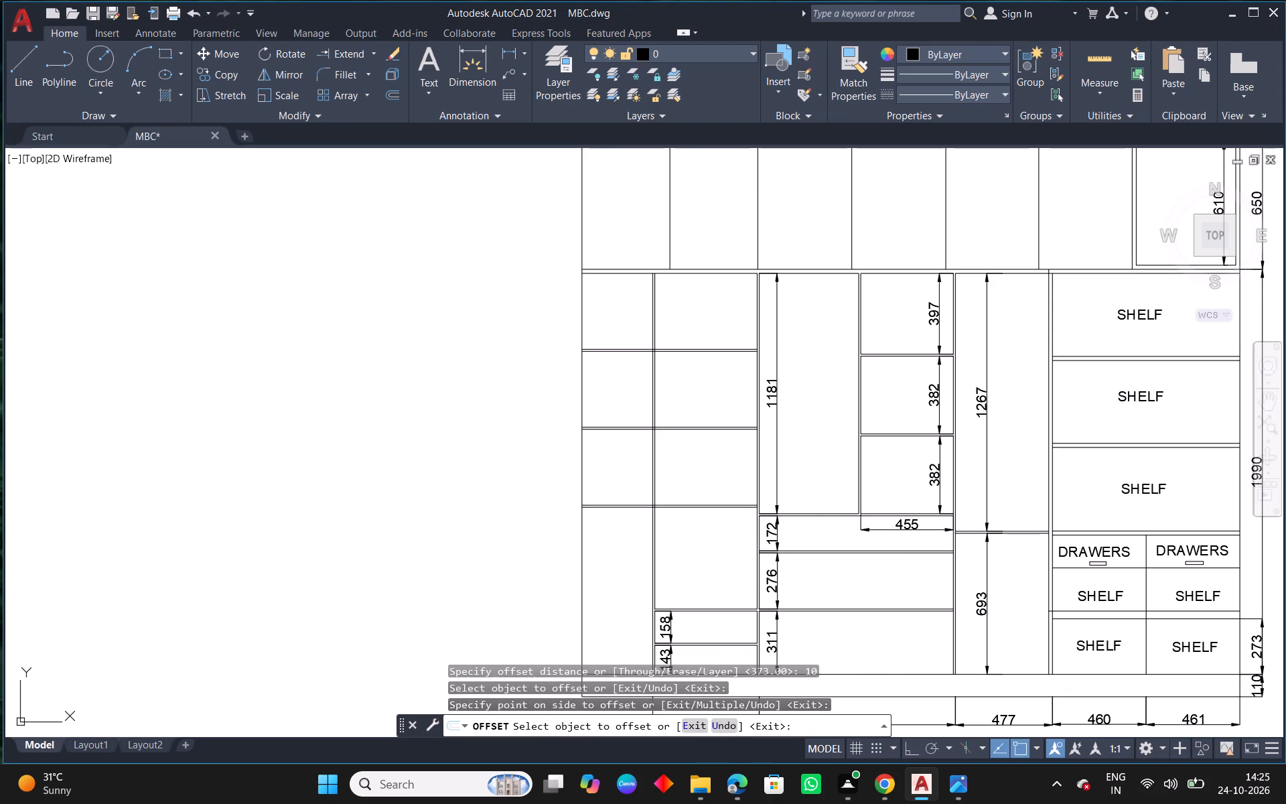
Add a fourth shelf to the 523 bay, 373 below the third and 10 thick, using Offset.
type("O 373")
key("Return")
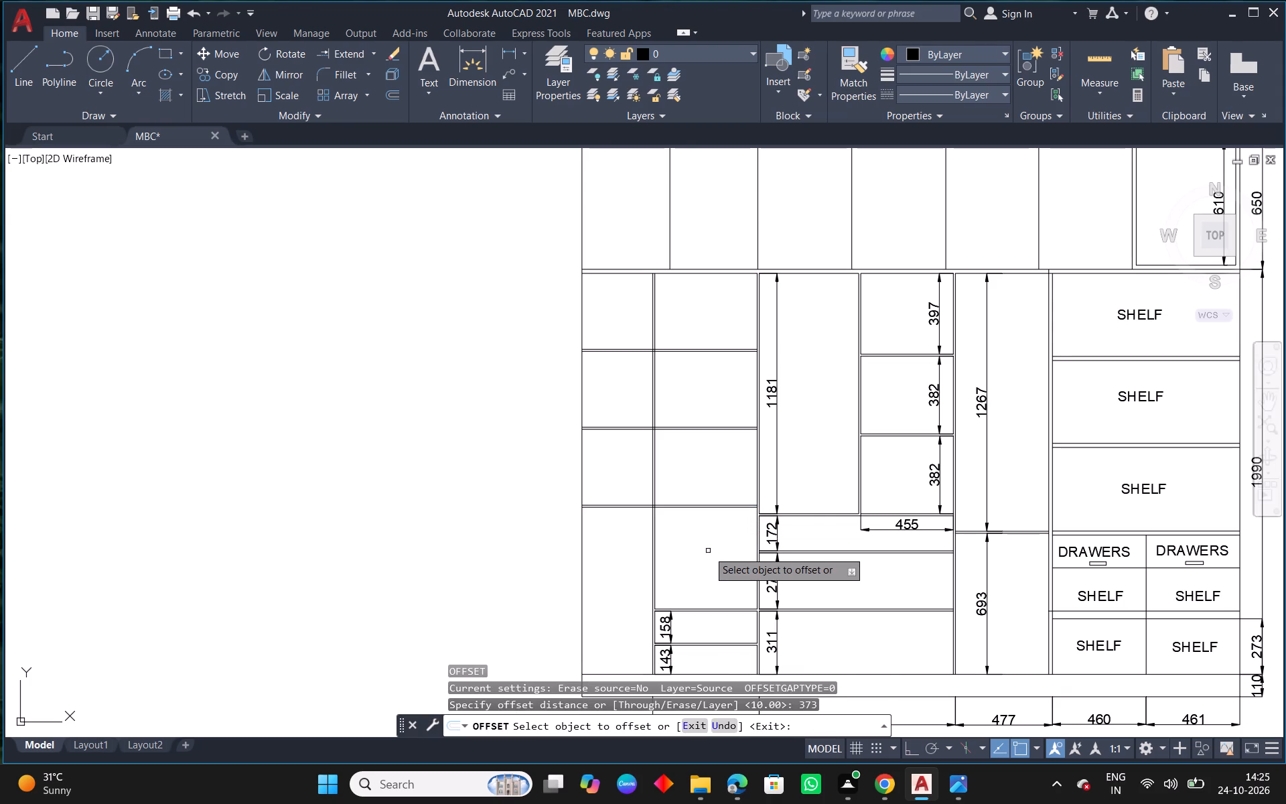
left_click(725, 507)
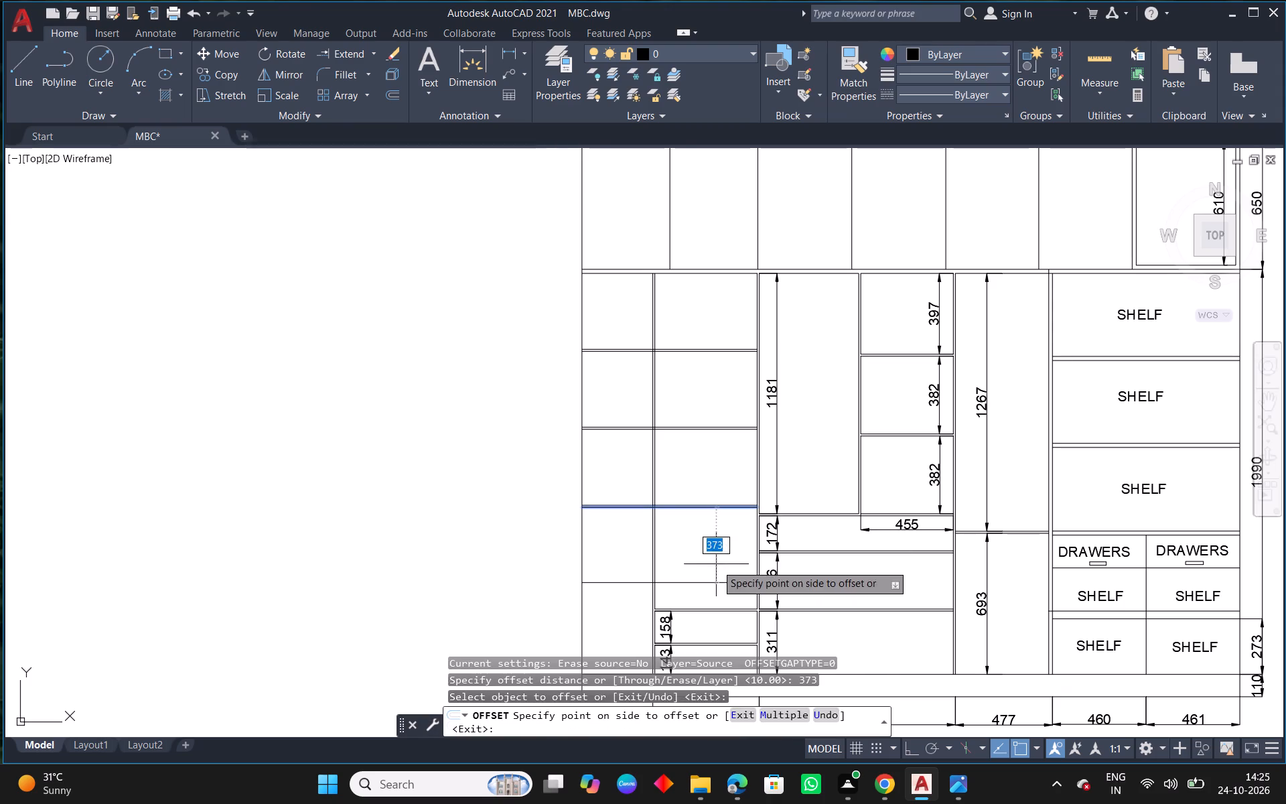
left_click(716, 564)
key("Escape")
type("O 10")
key("Return")
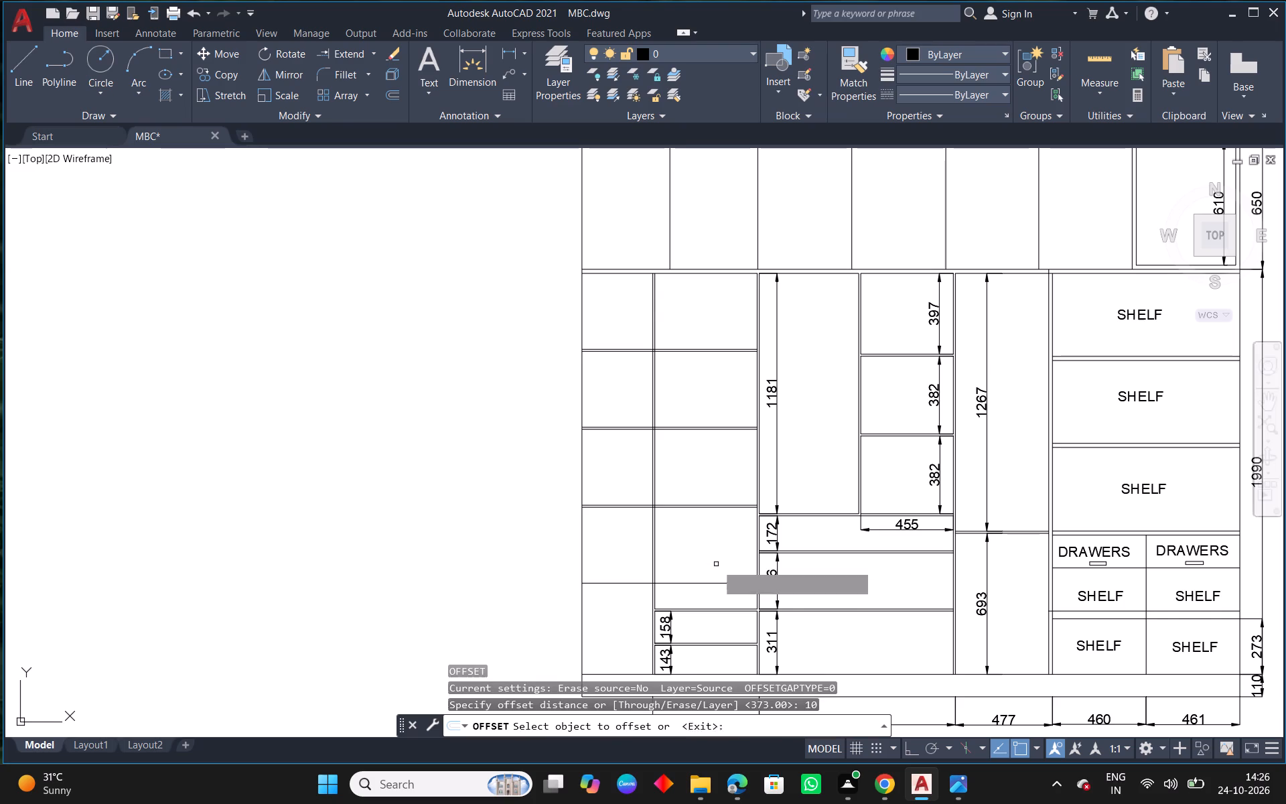
left_click_drag(721, 583, 719, 602)
left_click(713, 613)
key("Escape")
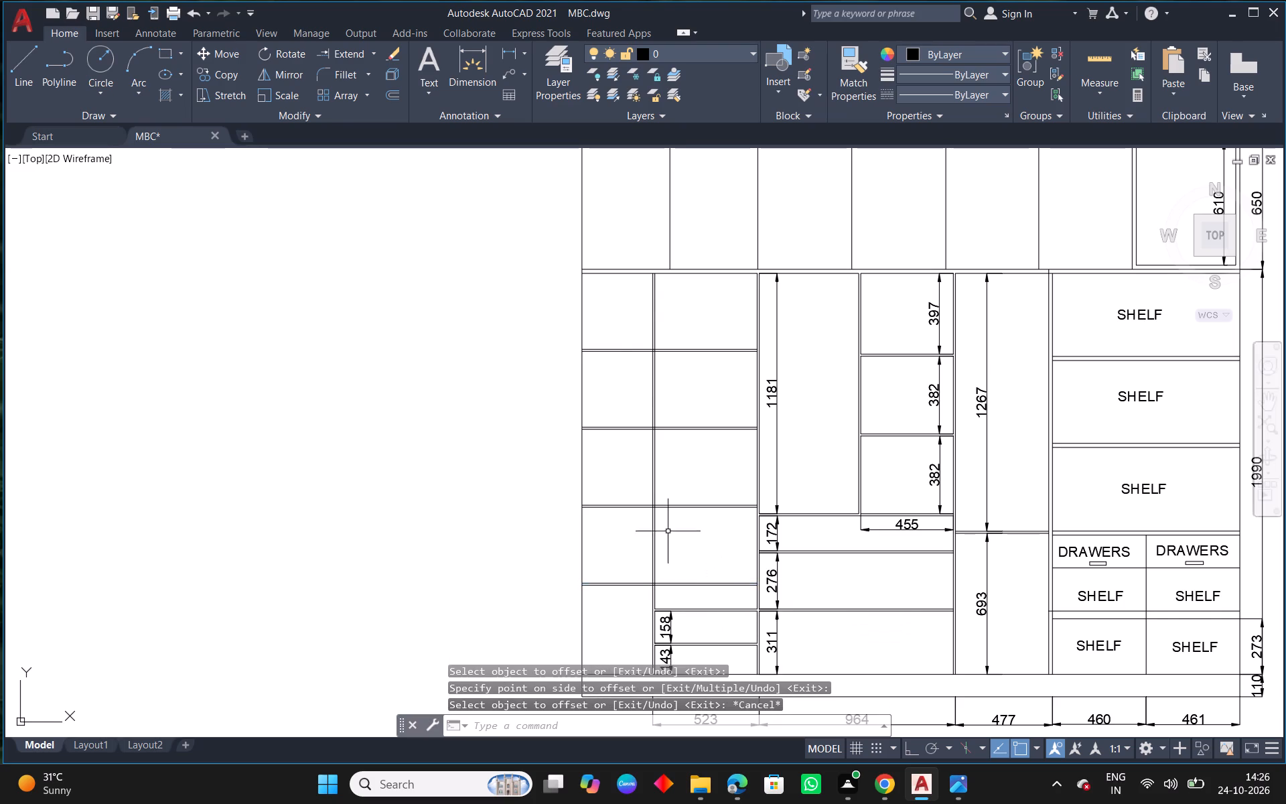
Trim the four new shelves' lines that run past the 523 bay's outer partition into the end strip.
type("TR")
key("space")
key("space")
left_click_drag(626, 321, 626, 624)
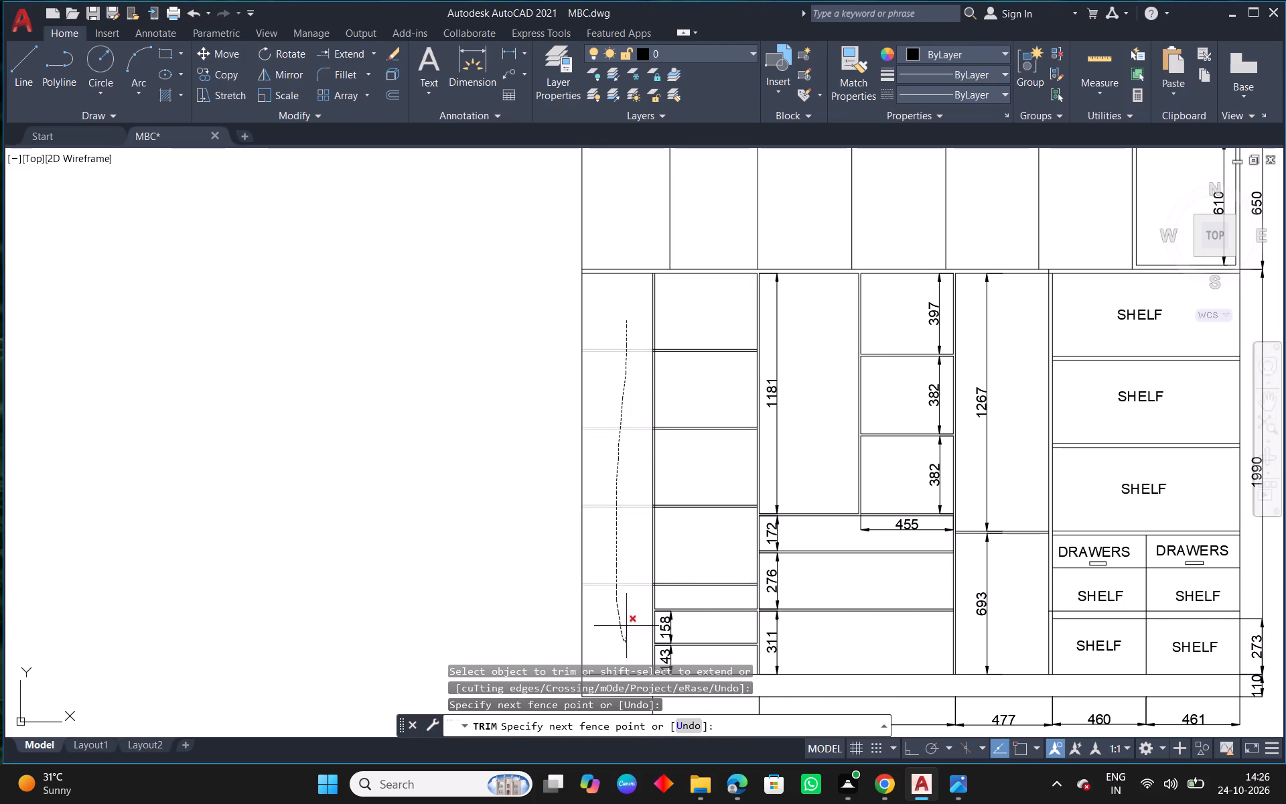
left_click_drag(626, 624, 625, 617)
right_click(622, 464)
left_click(672, 478)
key("Escape")
Examine the reference inner view's 523 bay shelves and compare them with the drafted wardrobe.
scroll(640, 452, "down", 4)
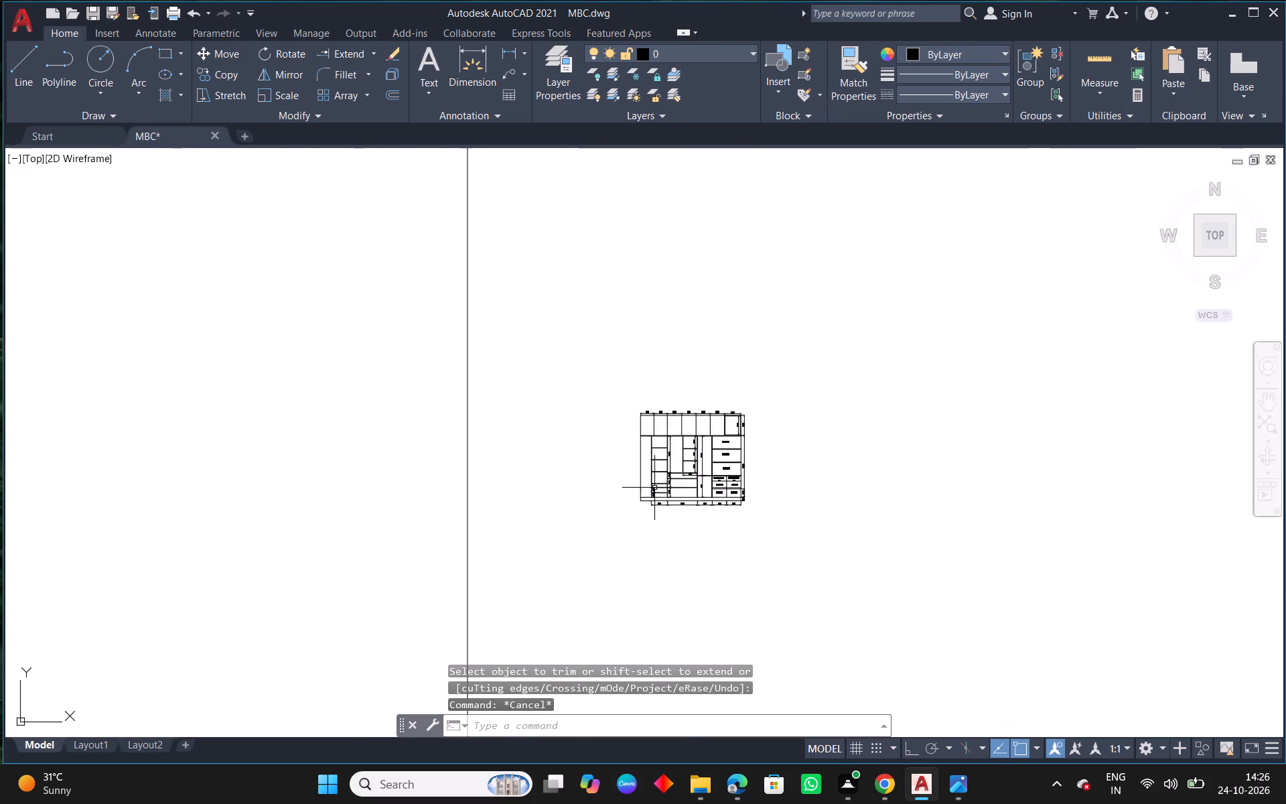
scroll(656, 498, "down", 1)
scroll(603, 539, "down", 3)
scroll(238, 509, "up", 2)
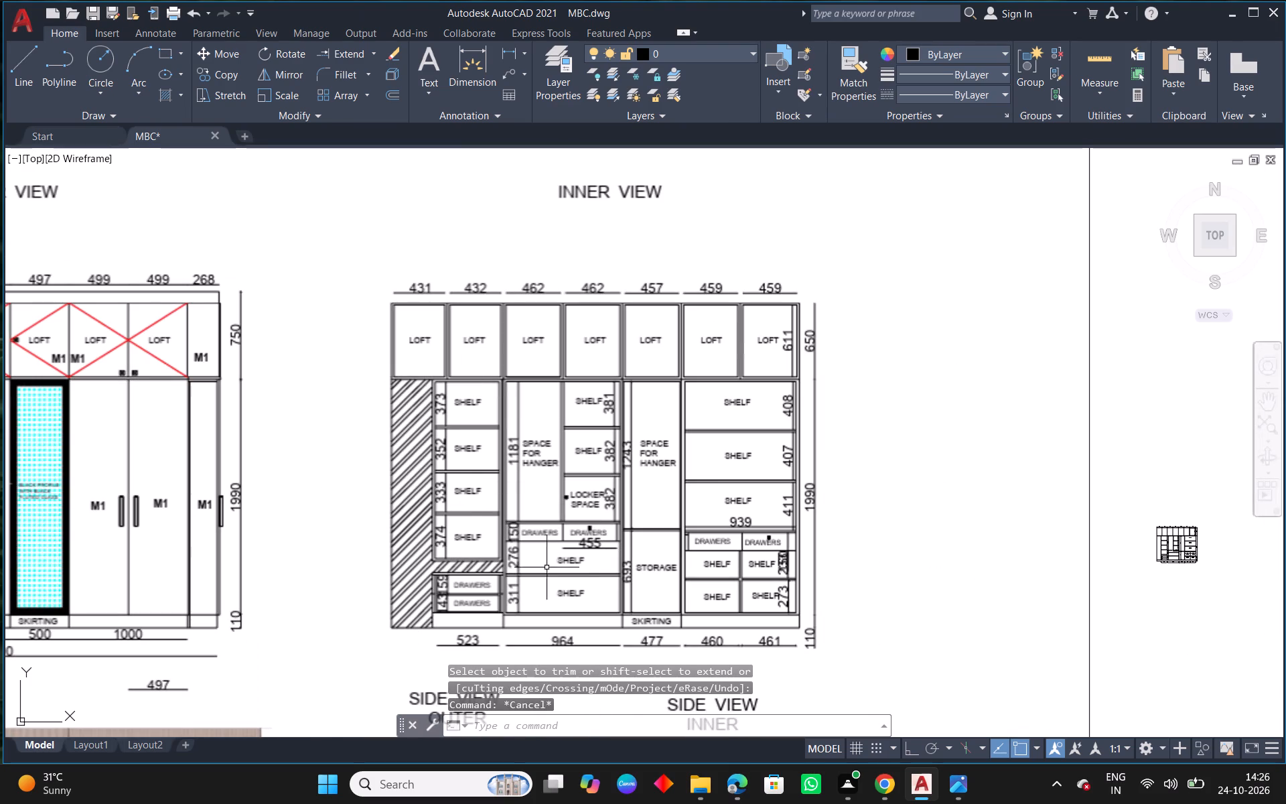
middle_click_drag(825, 563, 709, 514)
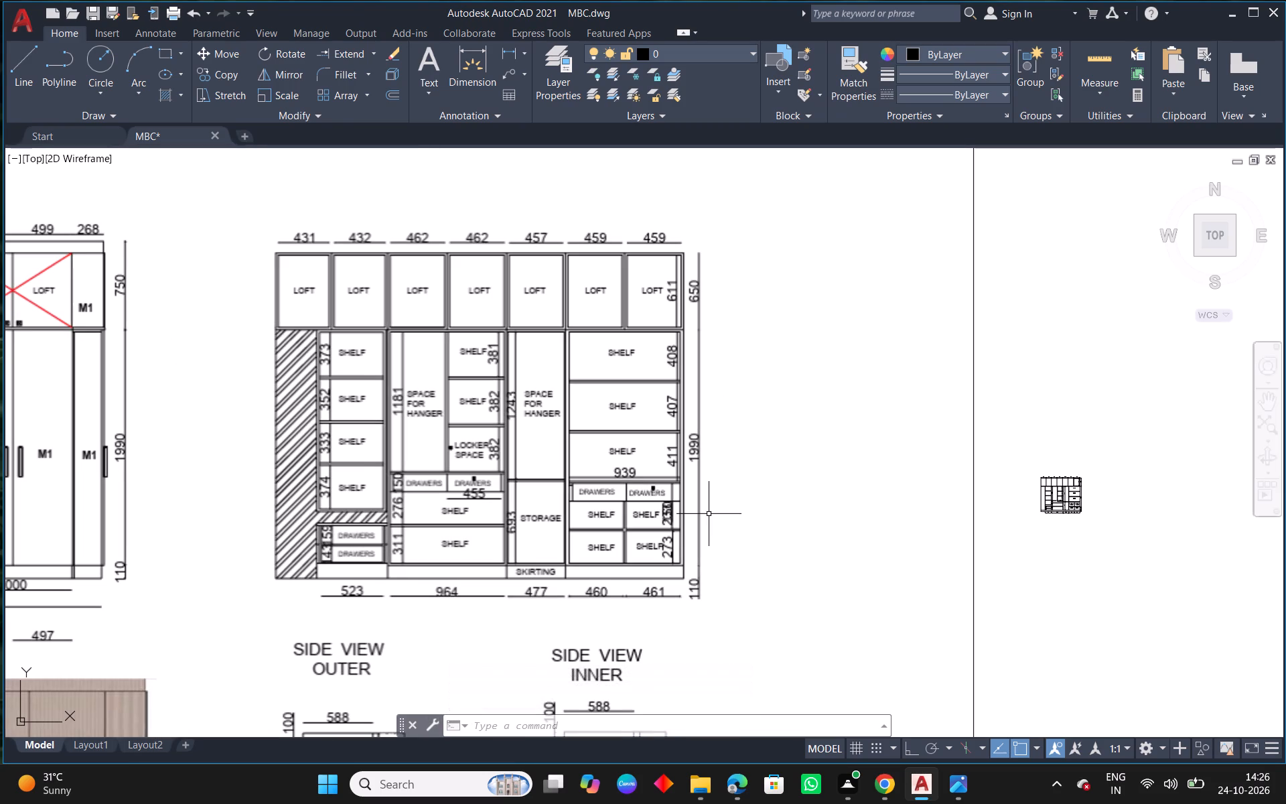
middle_click_drag(986, 544, 677, 519)
scroll(719, 476, "up", 6)
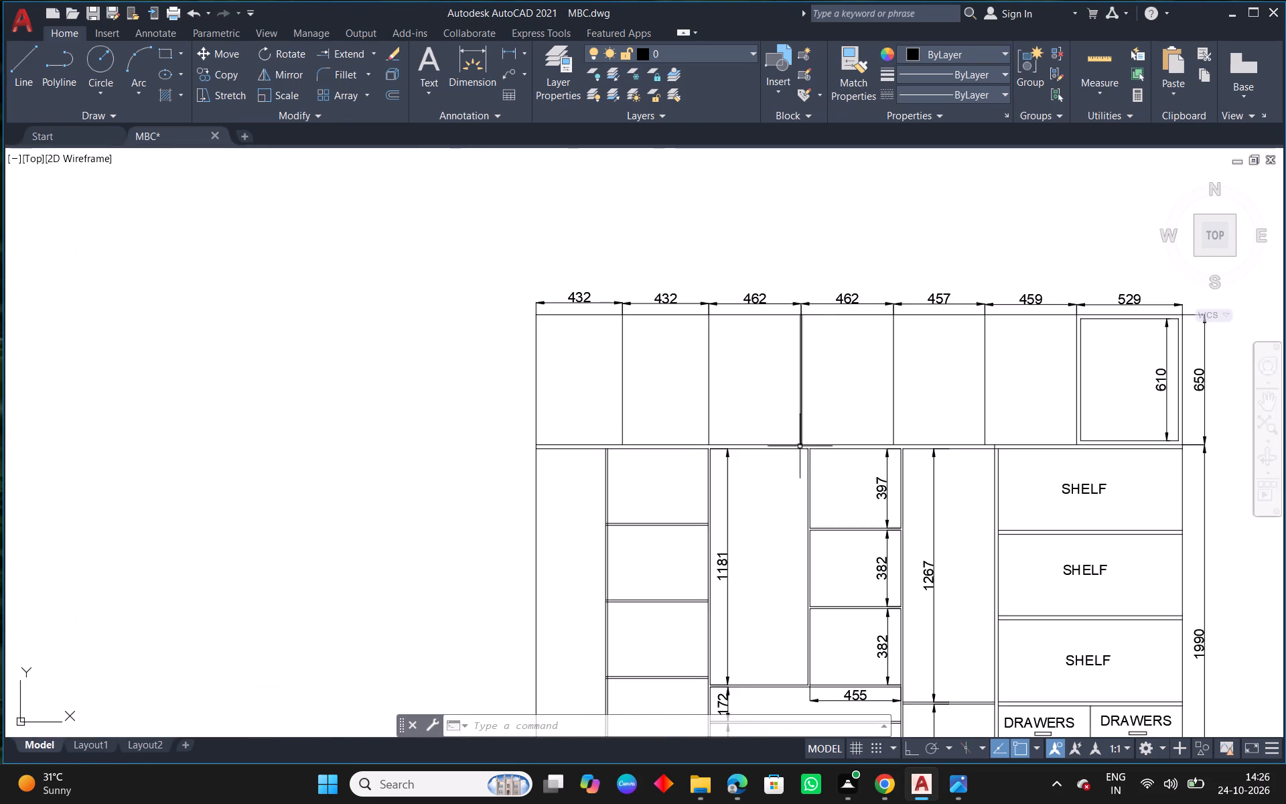
Erase the lower three shelves of the 523 bay, keeping only the topmost one.
middle_click_drag(708, 558, 749, 426)
left_click_drag(721, 427, 720, 468)
left_click(695, 626)
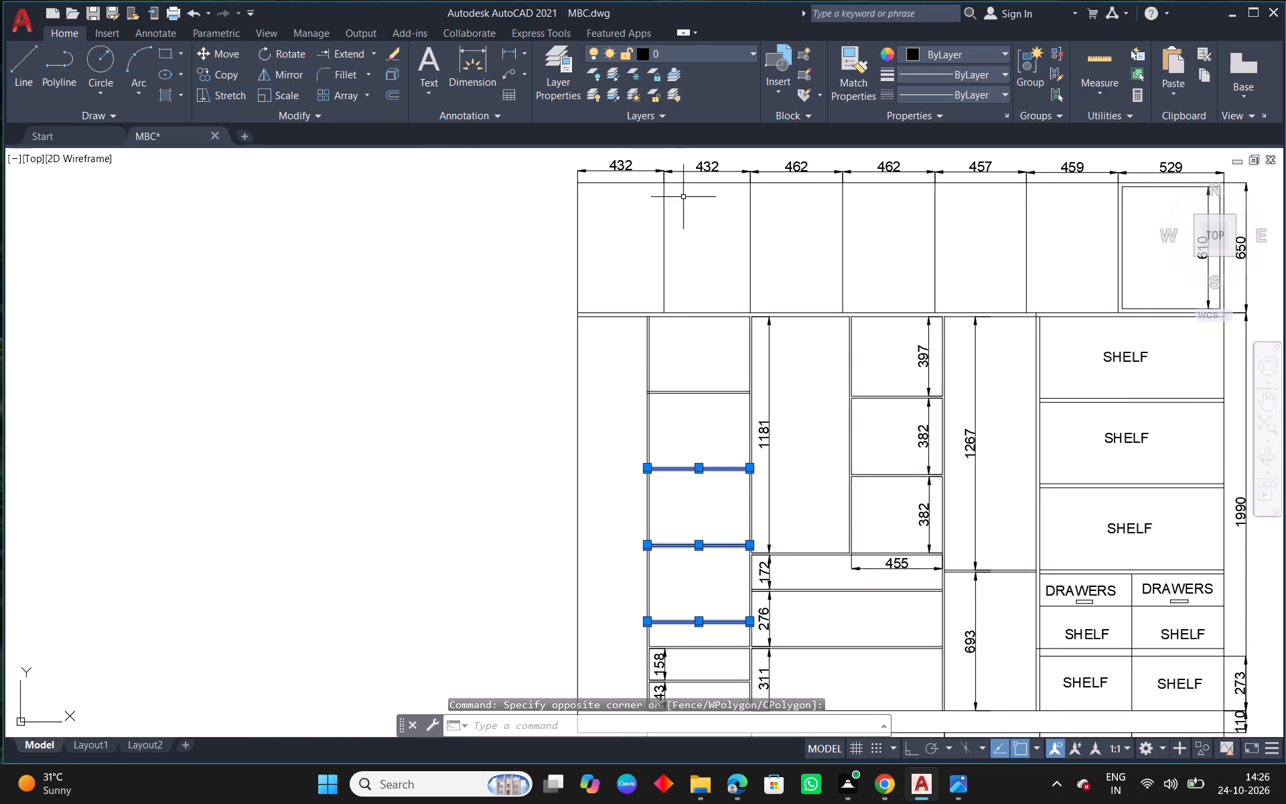
left_click(398, 58)
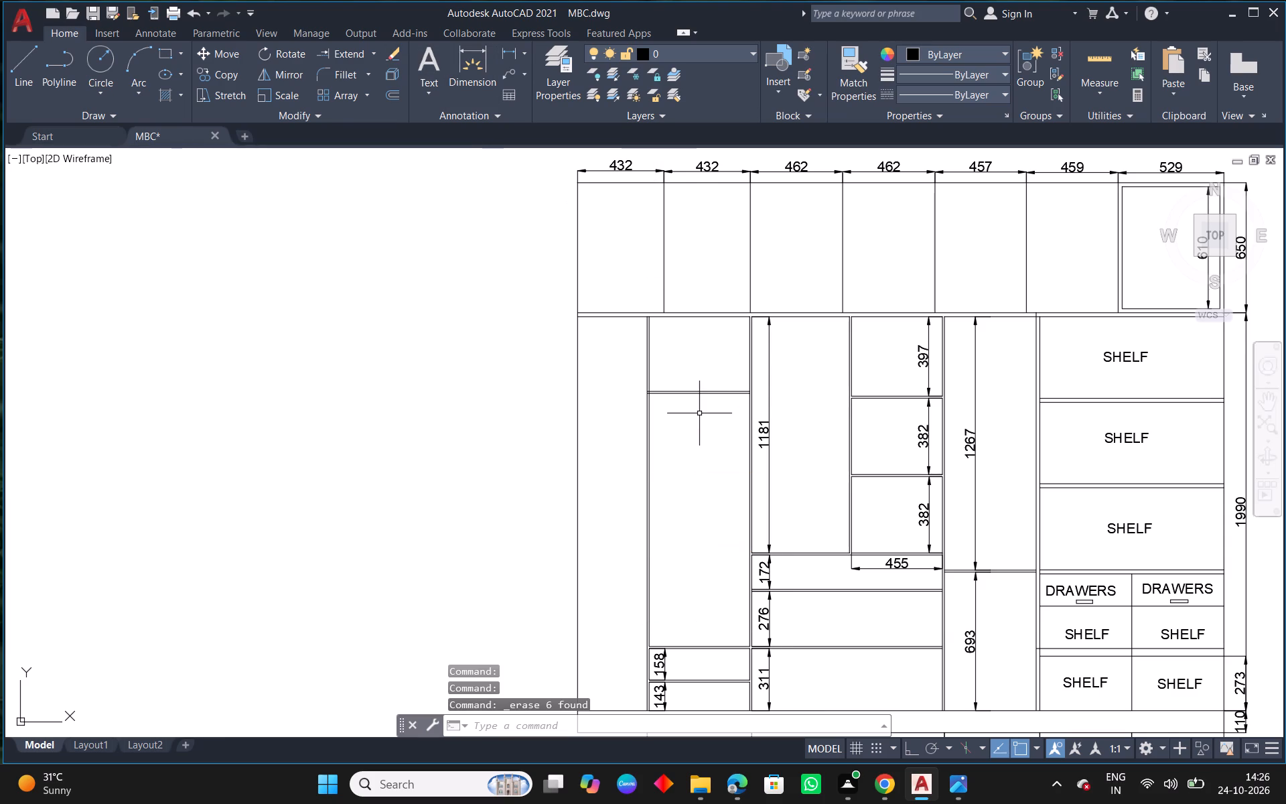
Dimension the clear height of the 523 bay's top compartment, placing the dimension inside beside the outer partition.
left_click(469, 65)
scroll(681, 338, "up", 3)
left_click_drag(553, 534, 556, 527)
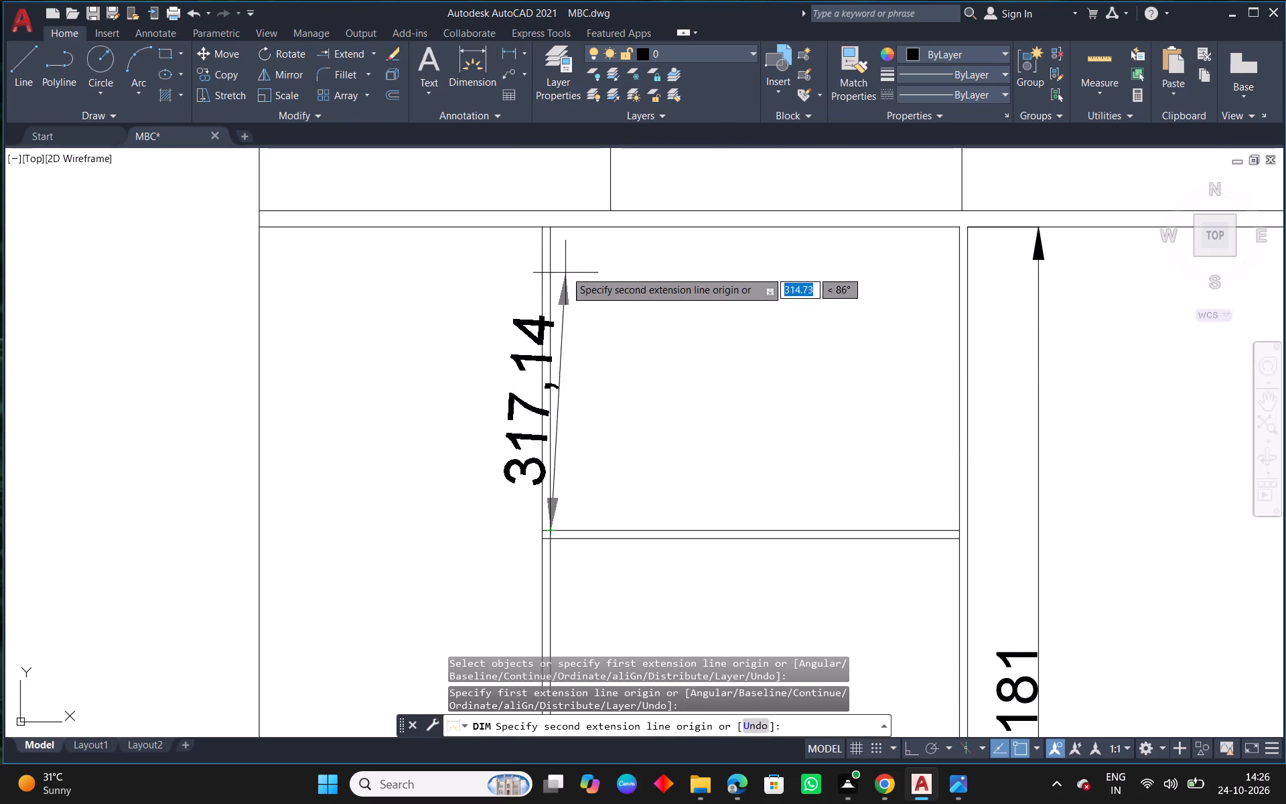
left_click(549, 224)
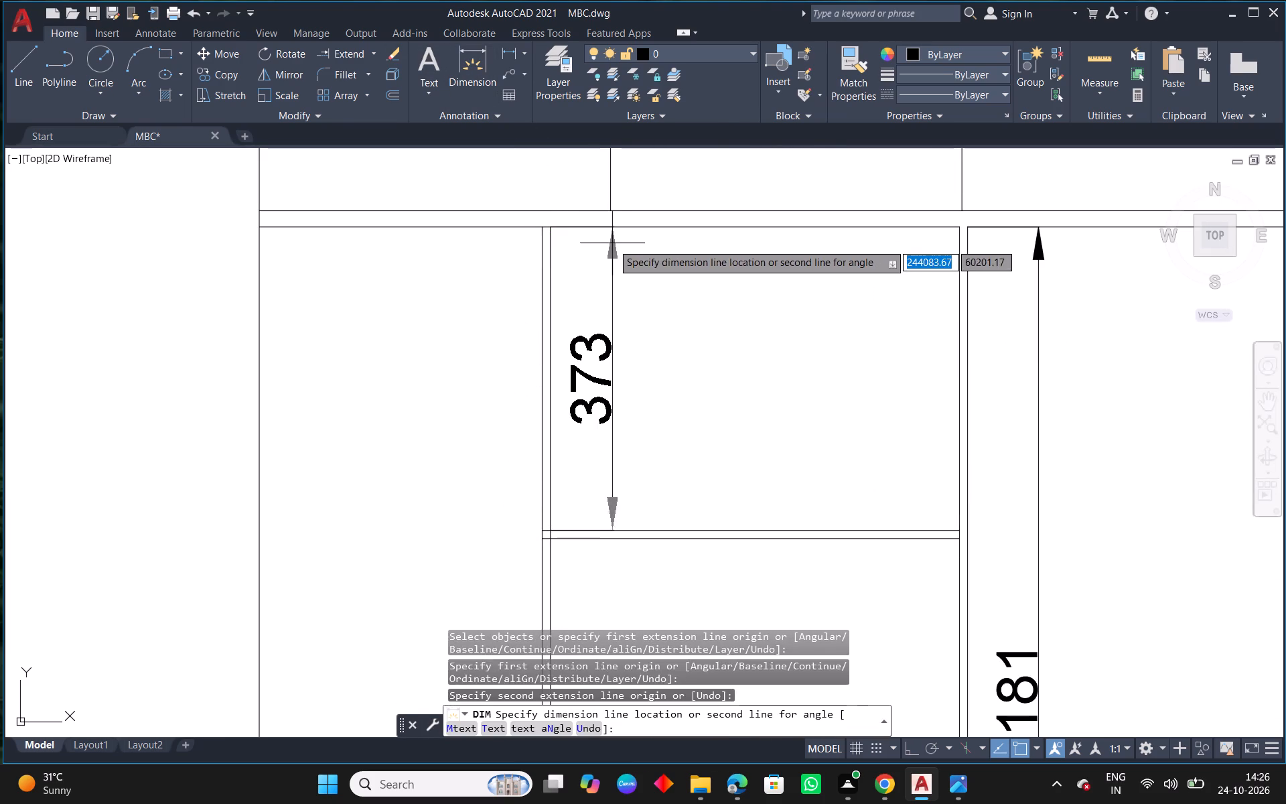
left_click(616, 241)
right_click(616, 241)
left_click(661, 253)
Add a second shelf to the 523 bay, 352 below the first and 10 thick, using Offset.
scroll(681, 308, "down", 8)
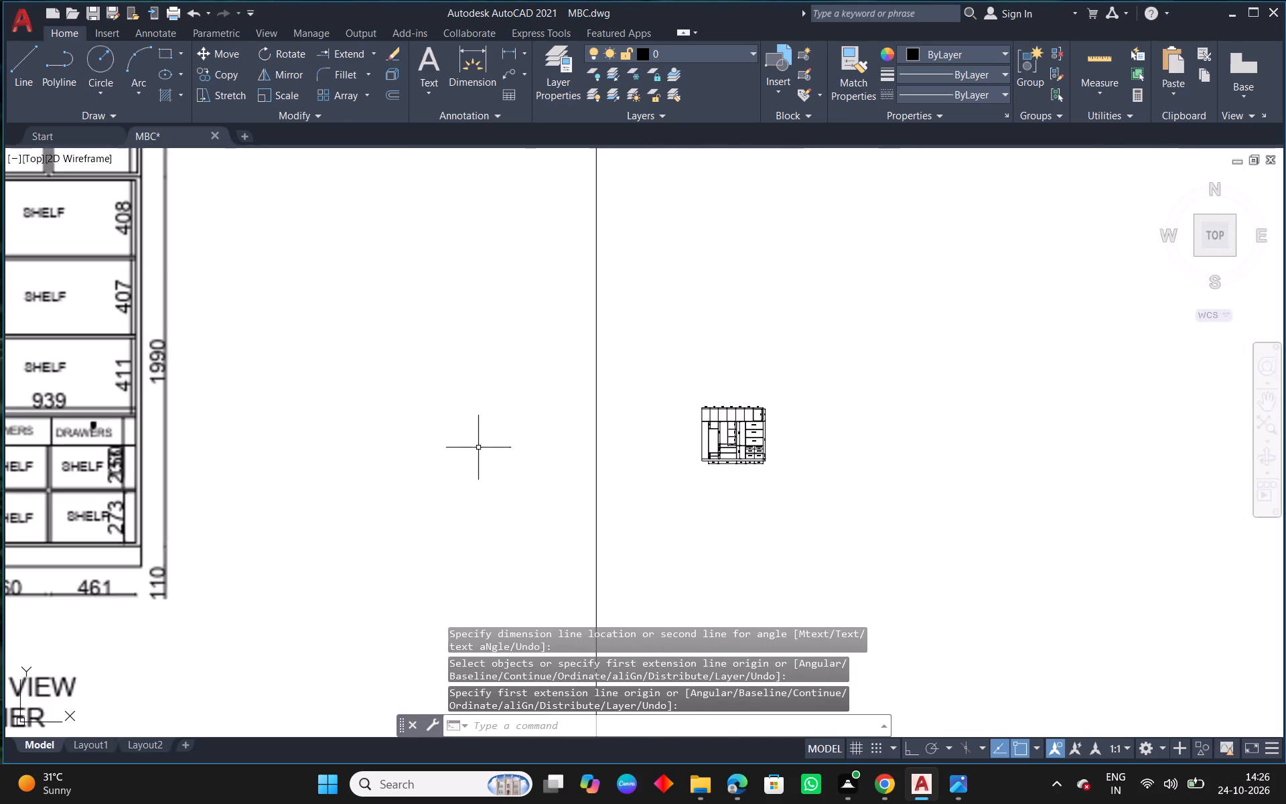
middle_click_drag(470, 447, 979, 435)
scroll(980, 435, "down", 1)
middle_click_drag(1114, 492, 620, 334)
scroll(593, 280, "up", 4)
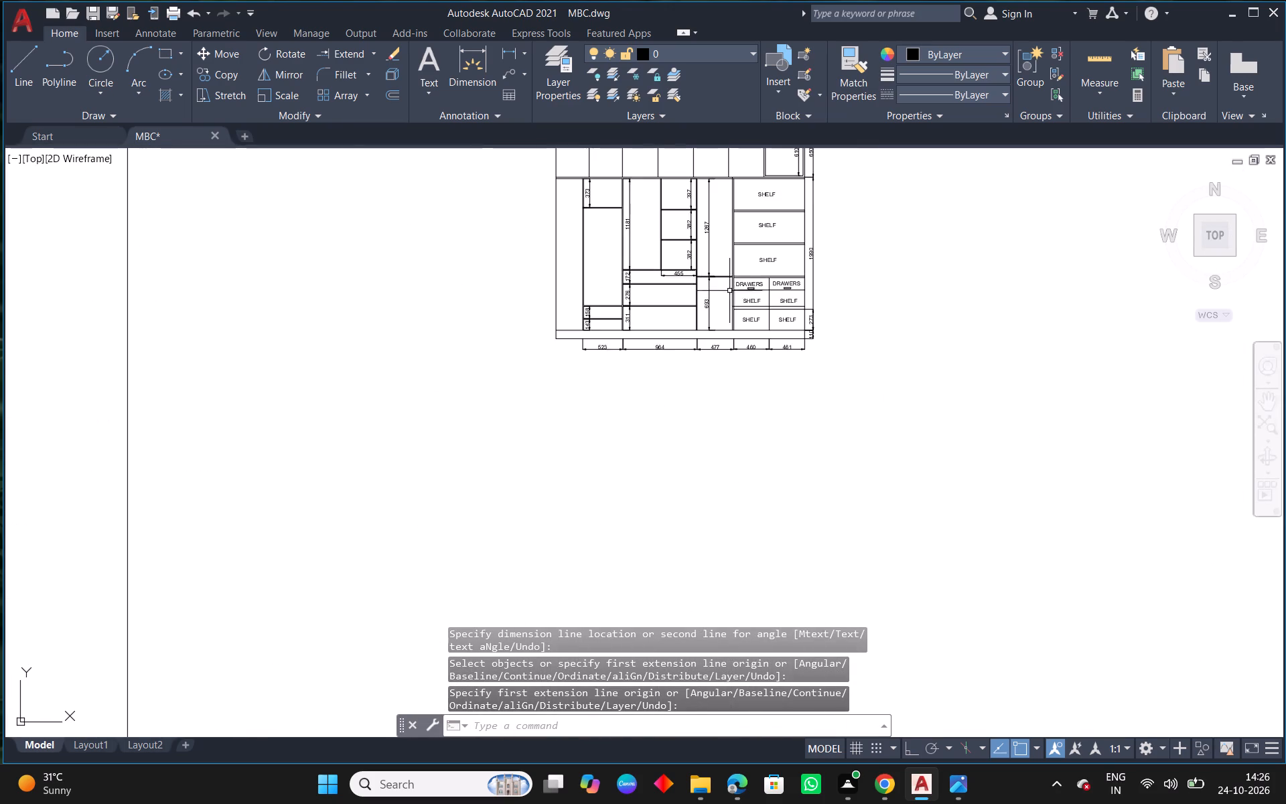
scroll(578, 184, "up", 2)
middle_click_drag(681, 300, 696, 397)
type("O 352")
key("Return")
scroll(707, 376, "up", 2)
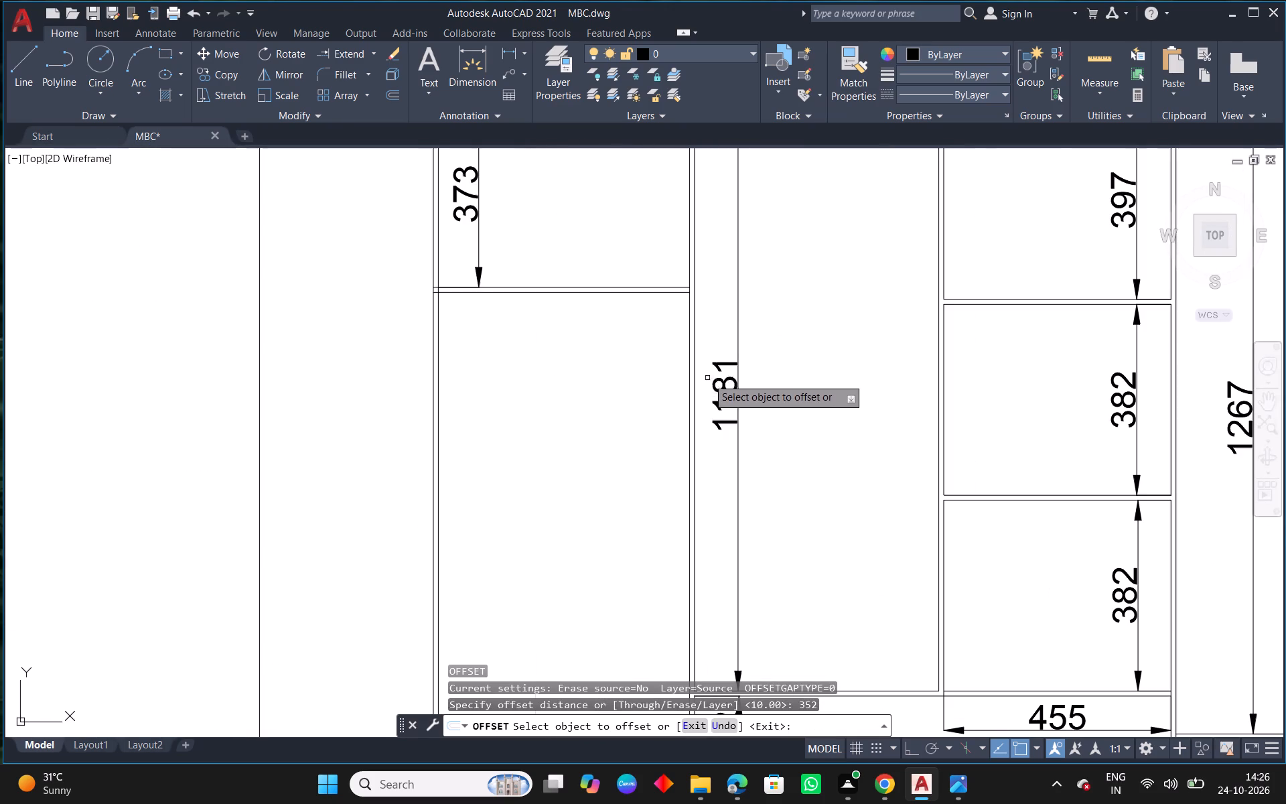
left_click_drag(656, 291, 657, 306)
left_click(636, 396)
right_click(631, 395)
left_click(683, 405)
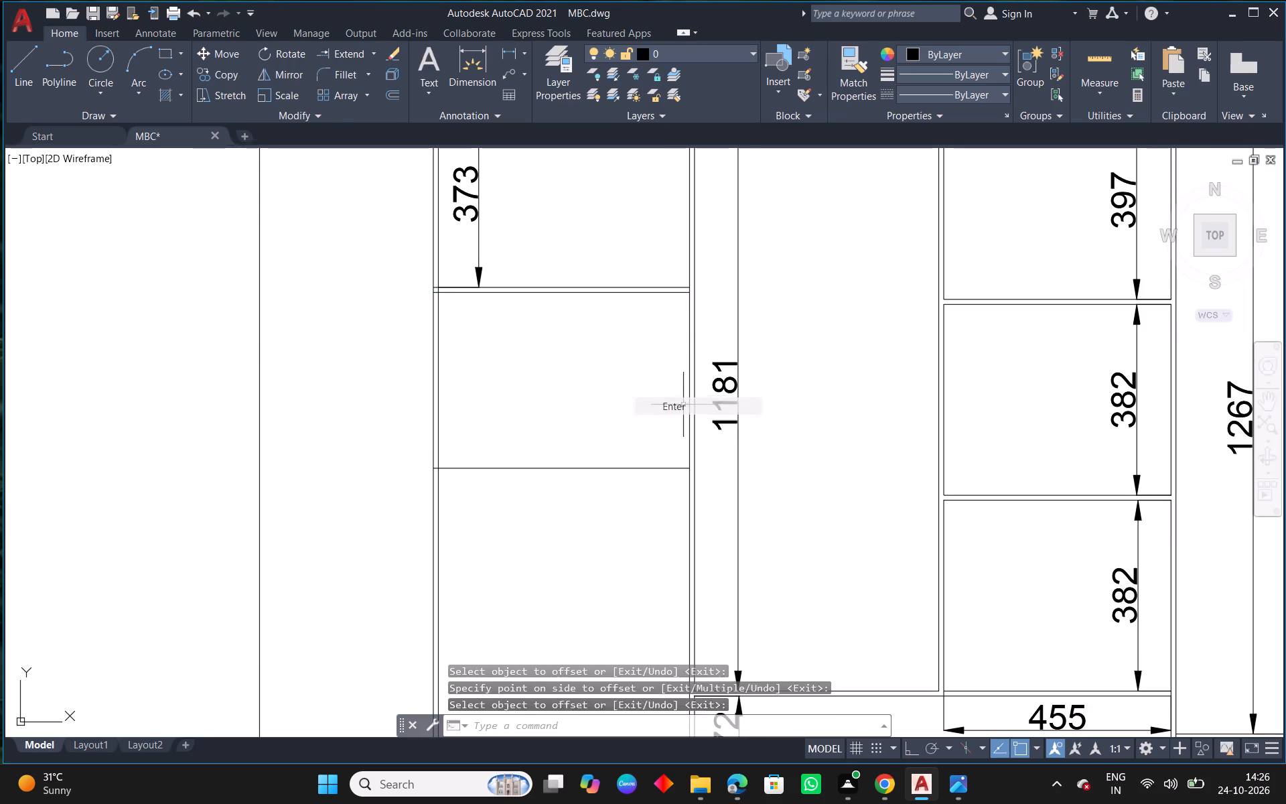
key("Escape")
type("O")
key("space")
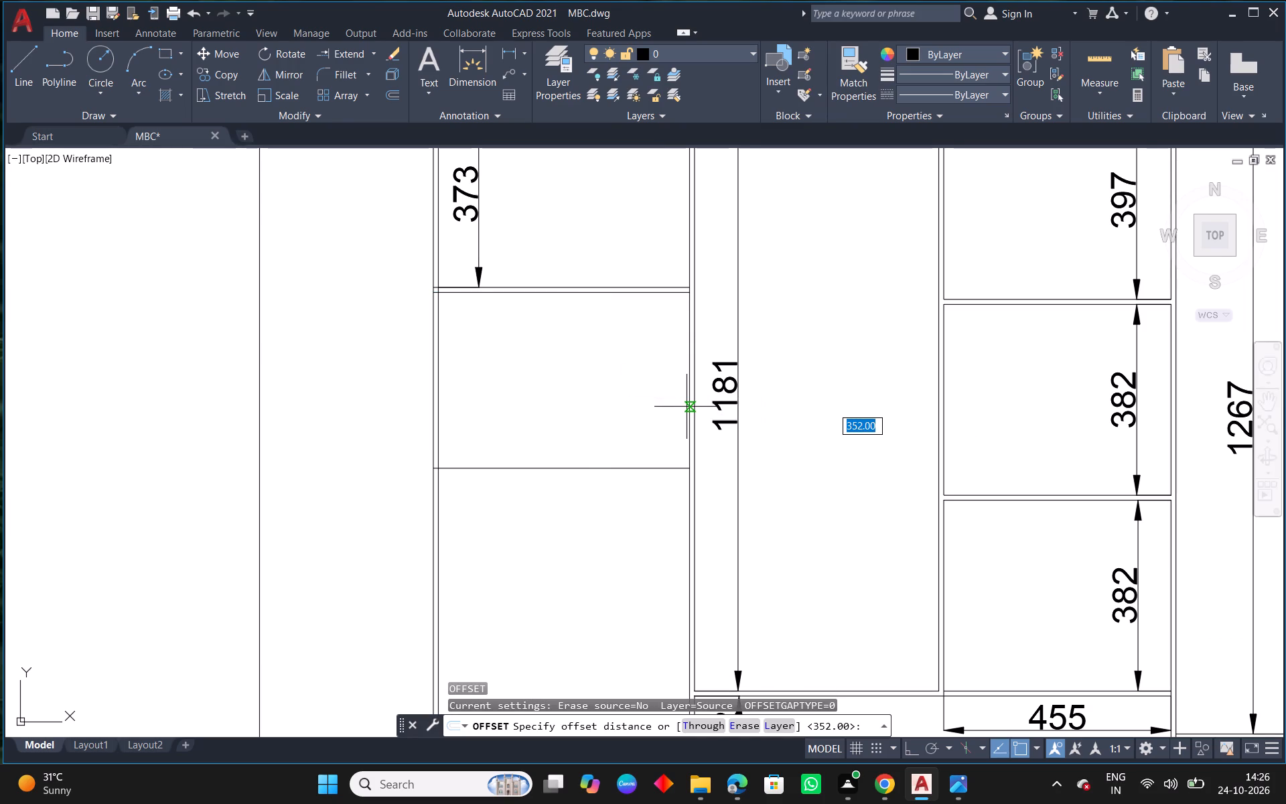
key("2")
key("BackSpace")
type("10")
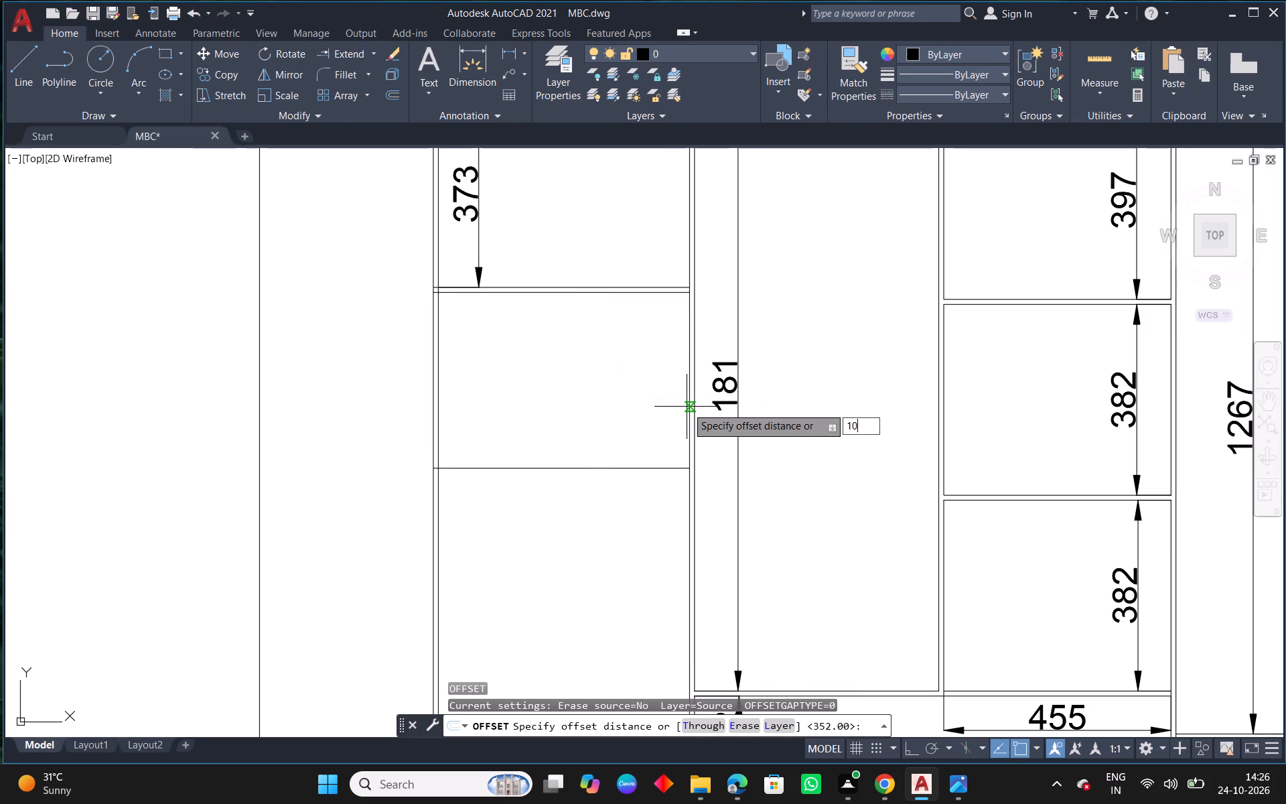
key("Return")
left_click_drag(668, 472, 668, 480)
left_click(664, 468)
left_click(658, 496)
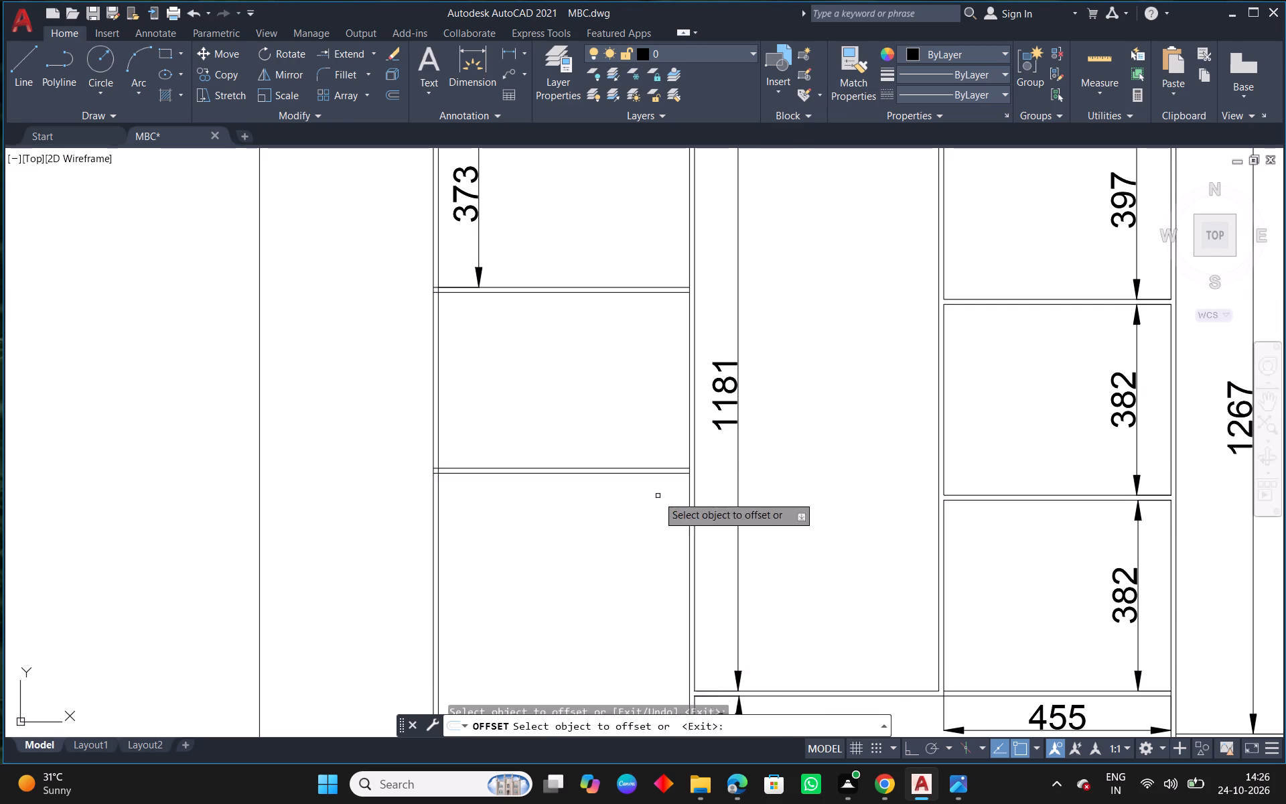
key("Escape")
Trim the overlapping shelf and partition lines where the first and second shelves meet the 523 bay's outer partition.
scroll(429, 462, "up", 3)
scroll(414, 520, "up", 2)
middle_click_drag(636, 484, 859, 411)
key("t")
key("r")
key("space")
key("space")
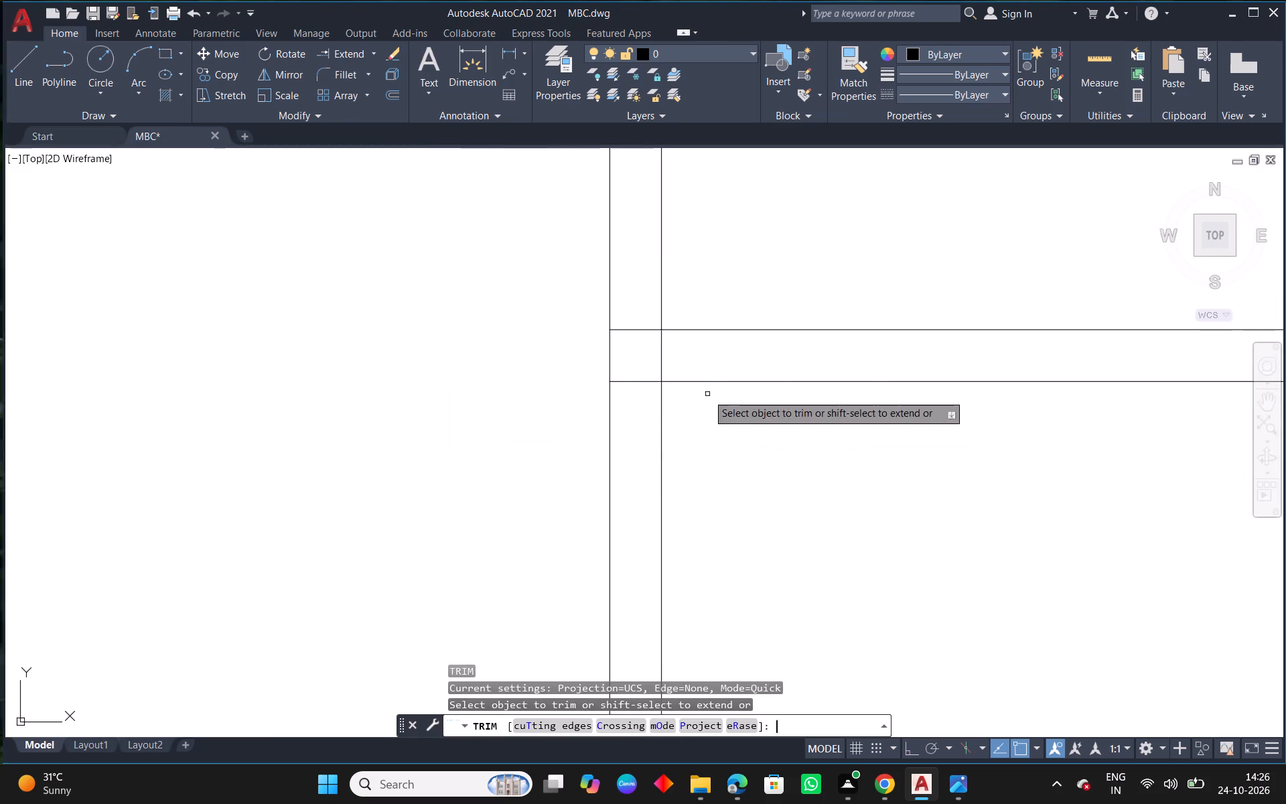
left_click_drag(635, 415, 636, 299)
left_click_drag(650, 358, 726, 359)
right_click(723, 358)
left_click(773, 366)
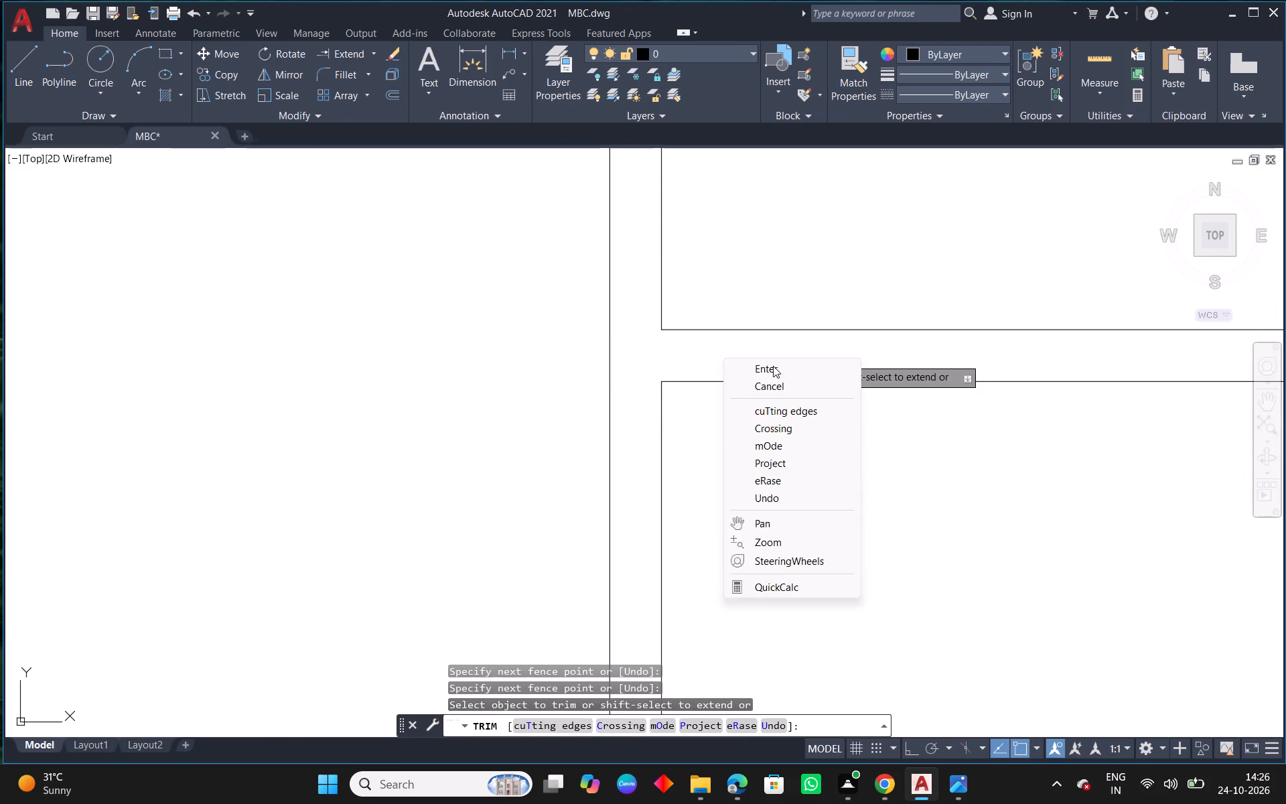
scroll(780, 404, "down", 4)
middle_click_drag(854, 268, 739, 551)
scroll(725, 567, "down", 1)
scroll(676, 473, "up", 4)
scroll(569, 356, "up", 2)
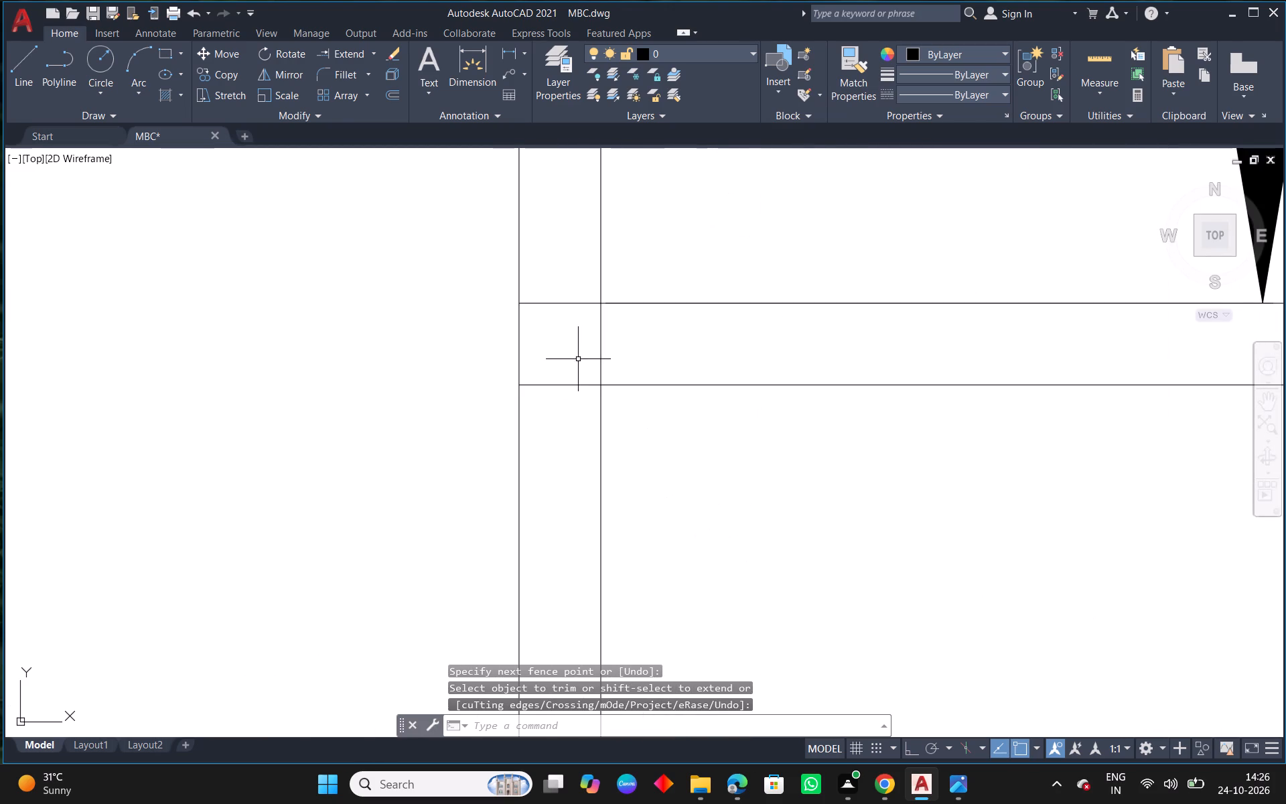
type("TR")
key("space")
left_click_drag(562, 289, 587, 395)
left_click_drag(600, 357, 658, 358)
right_click(651, 352)
left_click(710, 364)
Trim the line of the partition between the 523 and 964 bays across the thickness of both shelves.
scroll(754, 416, "down", 4)
middle_click_drag(999, 472, 508, 442)
scroll(888, 371, "up", 3)
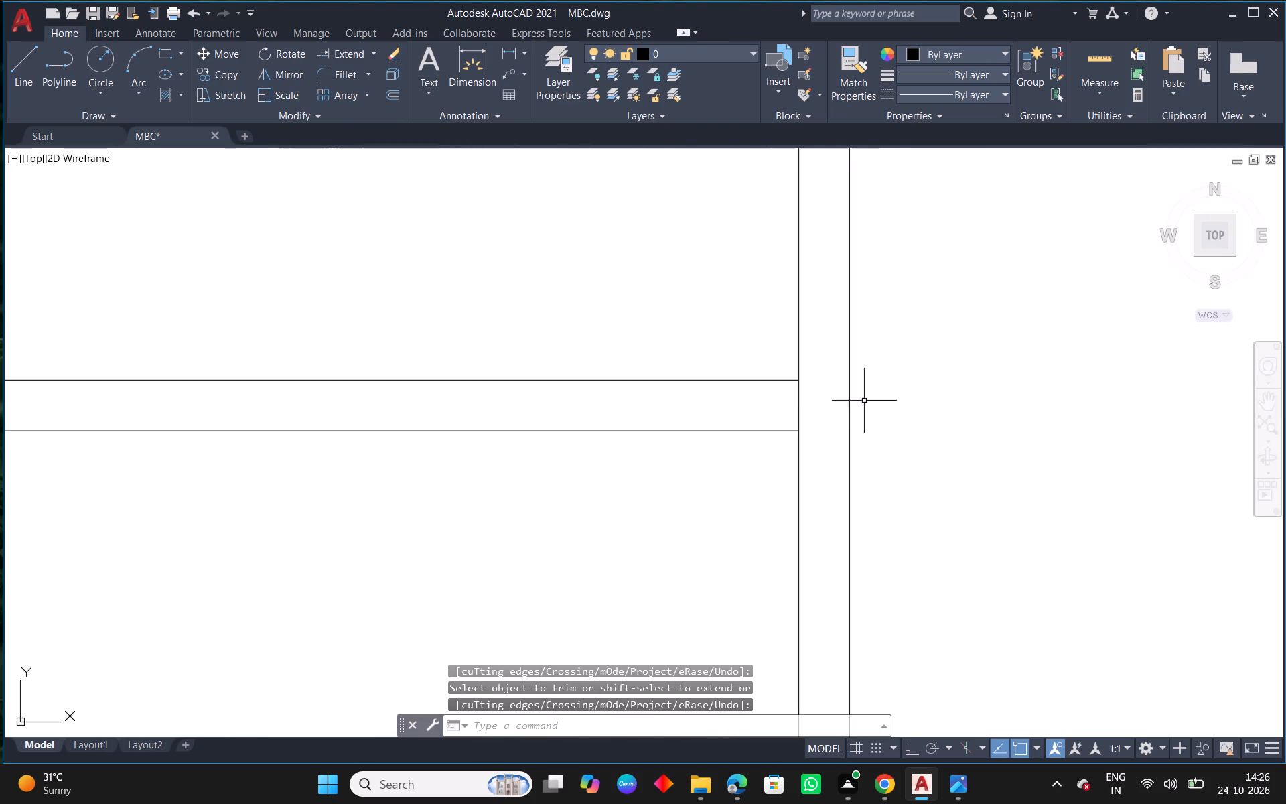
middle_click_drag(810, 421, 715, 407)
scroll(719, 409, "up", 1)
key("t")
key("r")
key("space")
left_click_drag(722, 387, 654, 377)
right_click(652, 374)
left_click(714, 387)
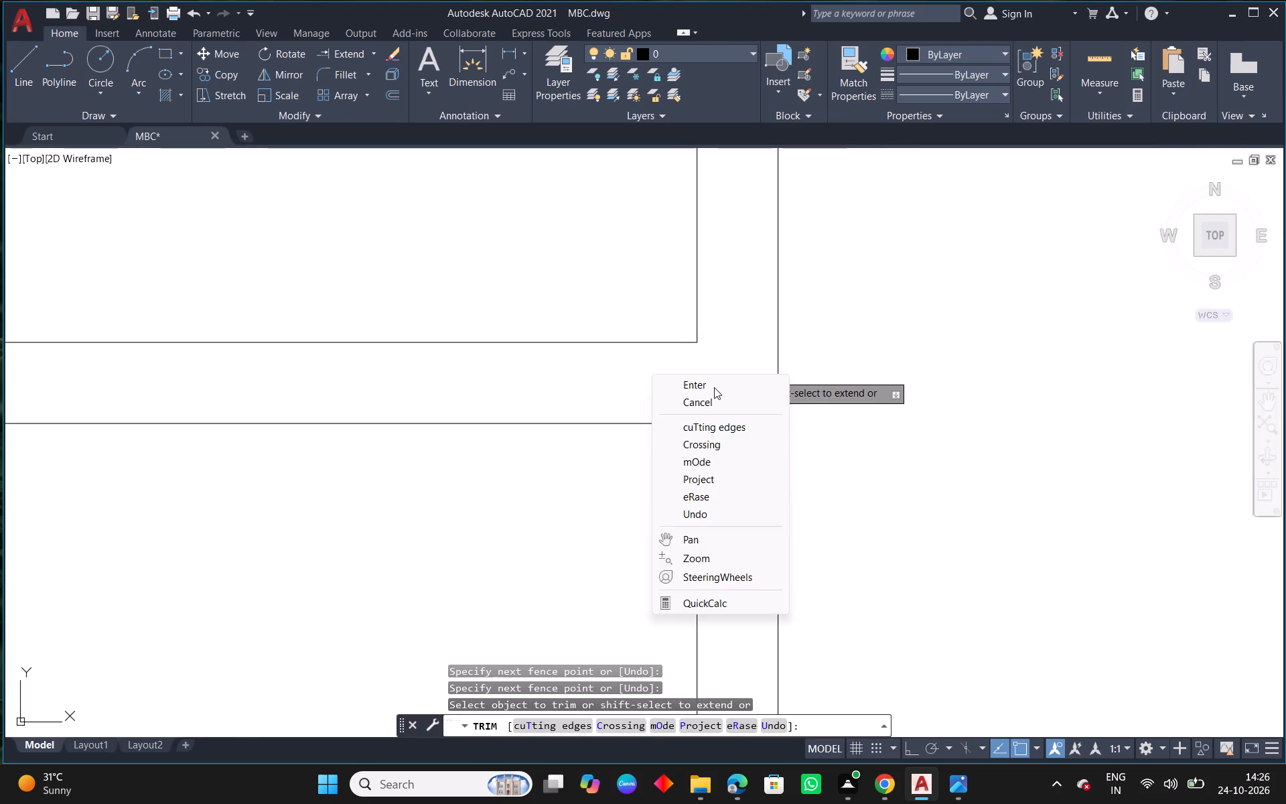
scroll(712, 407, "down", 6)
middle_click_drag(743, 466, 729, 294)
scroll(701, 454, "up", 3)
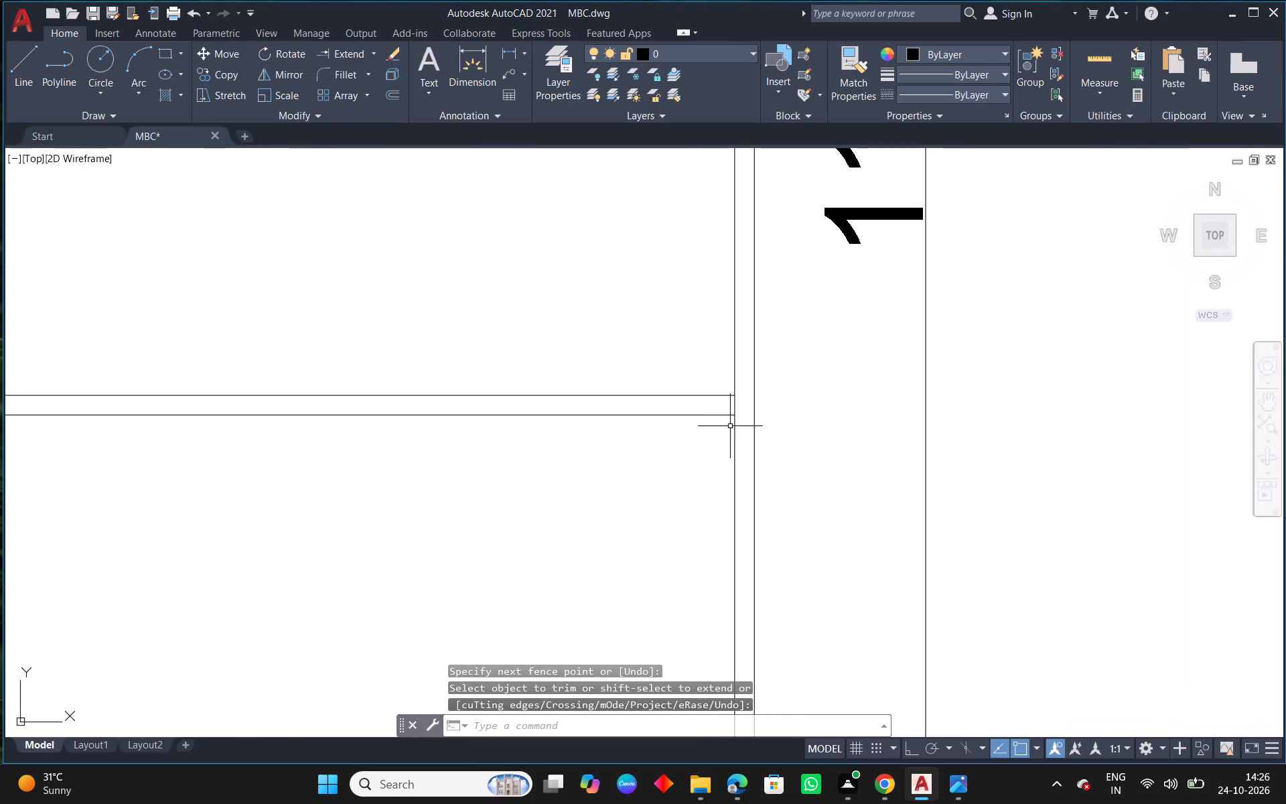
middle_click_drag(737, 422, 657, 545)
key("t")
key("r")
key("space")
key("space")
left_click(651, 526)
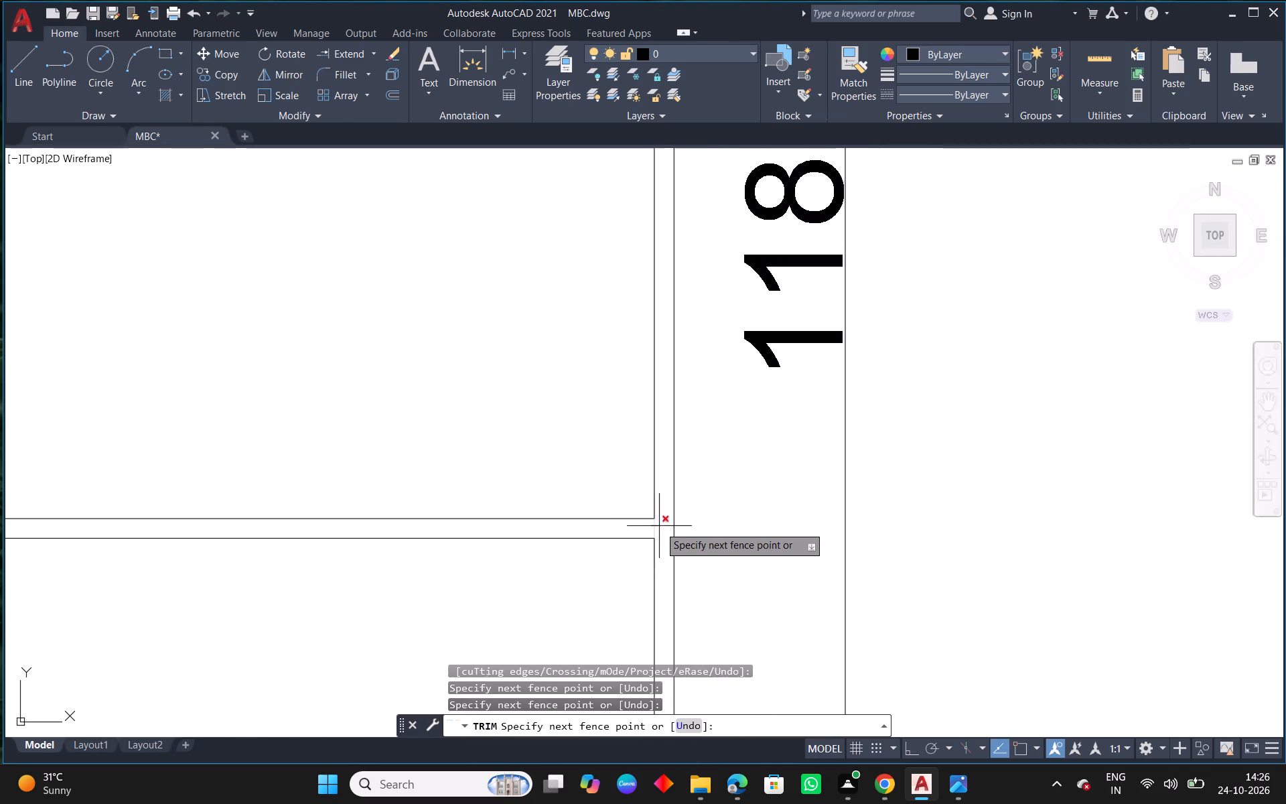
left_click(659, 526)
right_click(659, 526)
left_click(695, 535)
left_click(730, 539)
key("Escape")
Trim the line under the loft where it crosses the top of the 523 bay's outer partition.
scroll(701, 478, "down", 4)
scroll(549, 294, "up", 3)
middle_click_drag(561, 290, 618, 396)
scroll(556, 306, "up", 1)
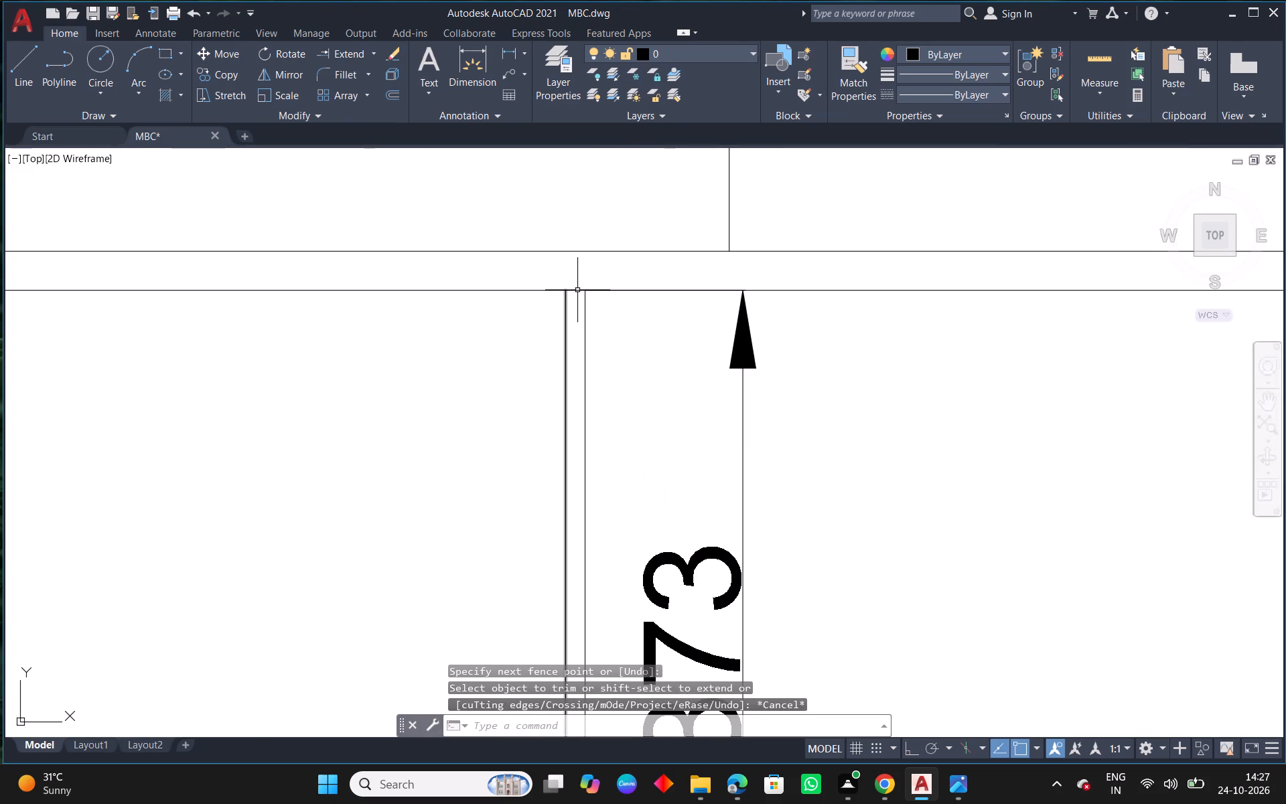
type("TR")
key("space")
key("space")
left_click(578, 289)
right_click(577, 290)
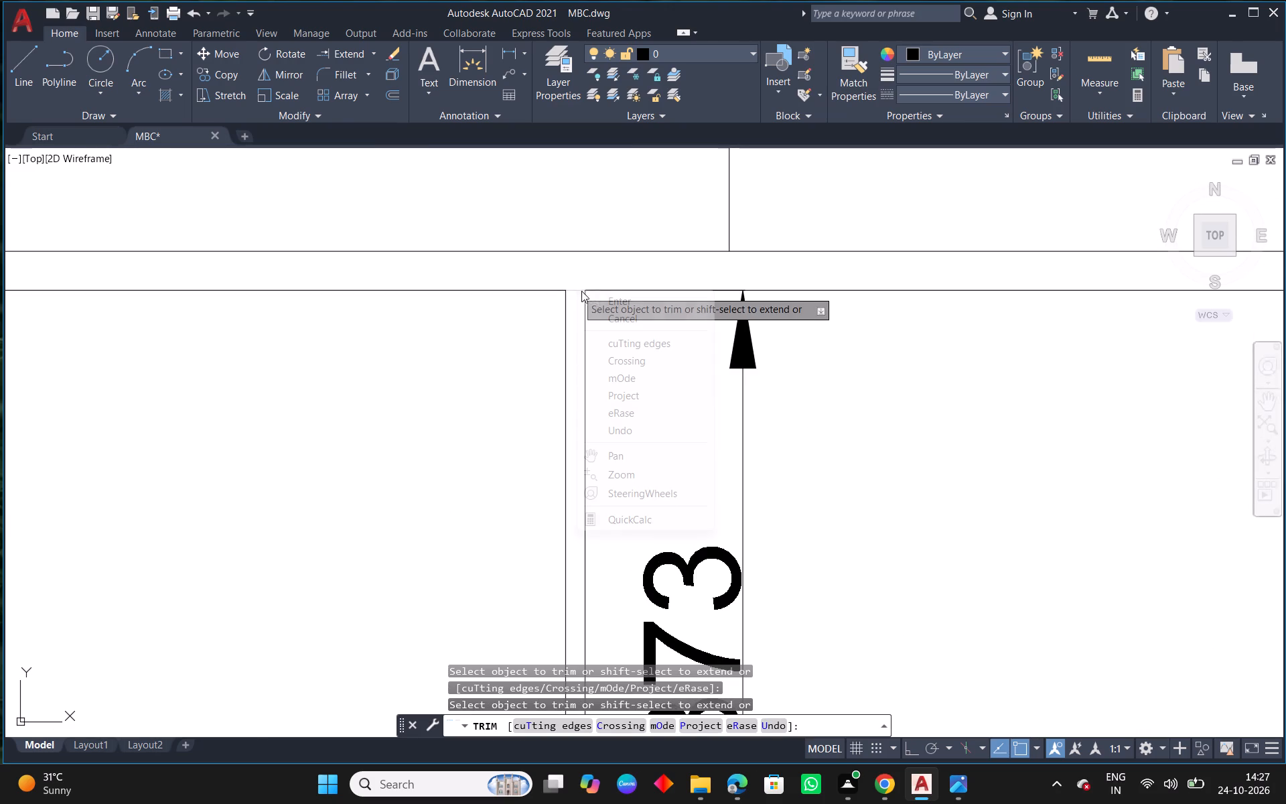
left_click(616, 293)
key("Escape")
type("TR")
key("space")
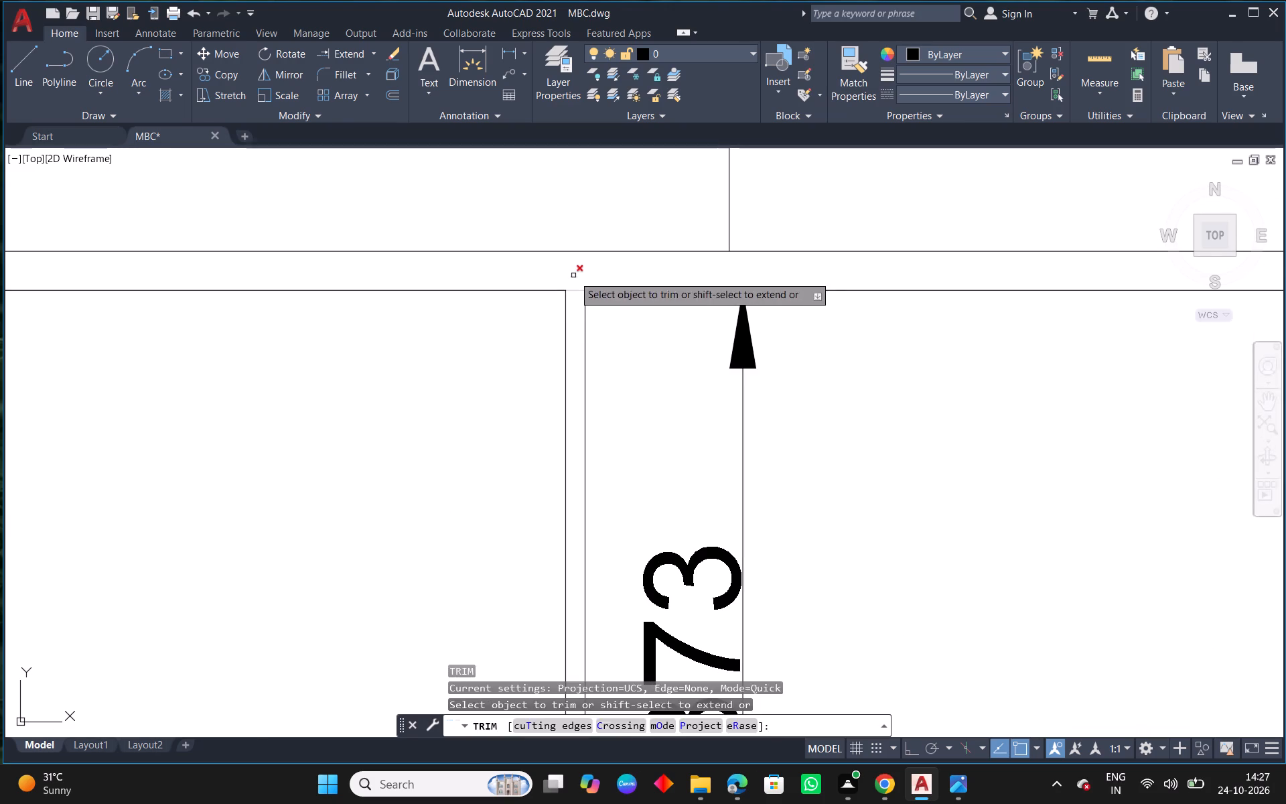
left_click_drag(573, 275, 573, 306)
right_click(574, 305)
left_click(616, 317)
Dimension the clear height of the 523 bay's second compartment, in line with the 373 dimension.
scroll(621, 319, "down", 4)
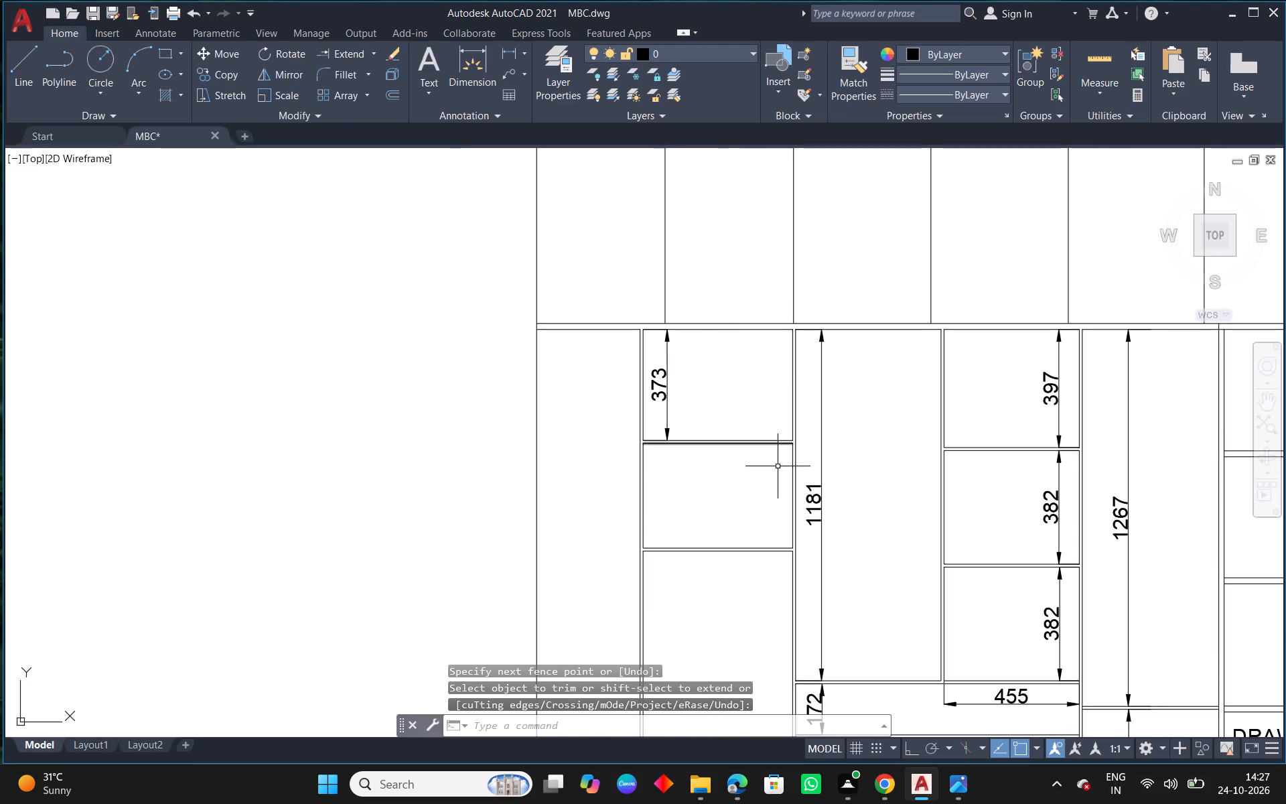
middle_click_drag(788, 549, 796, 419)
left_click(486, 70)
scroll(676, 325, "up", 1)
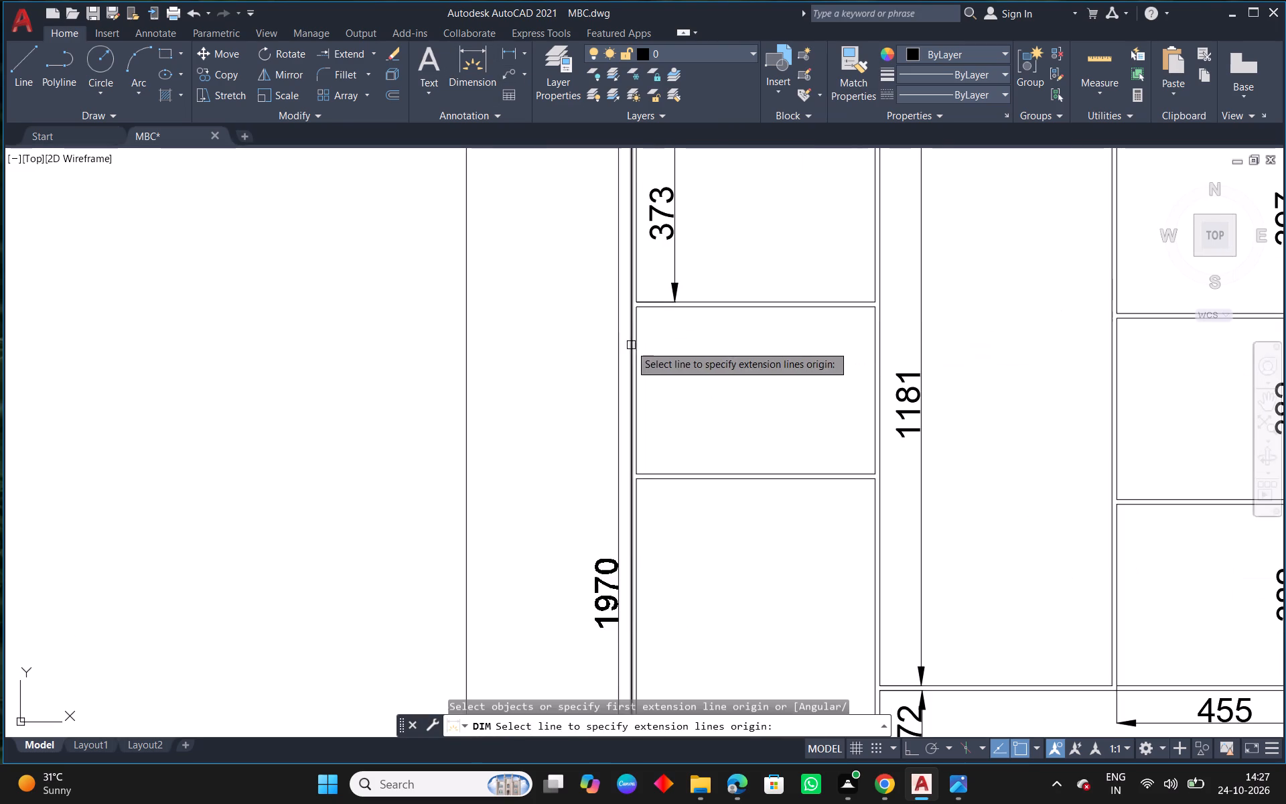
left_click(634, 340)
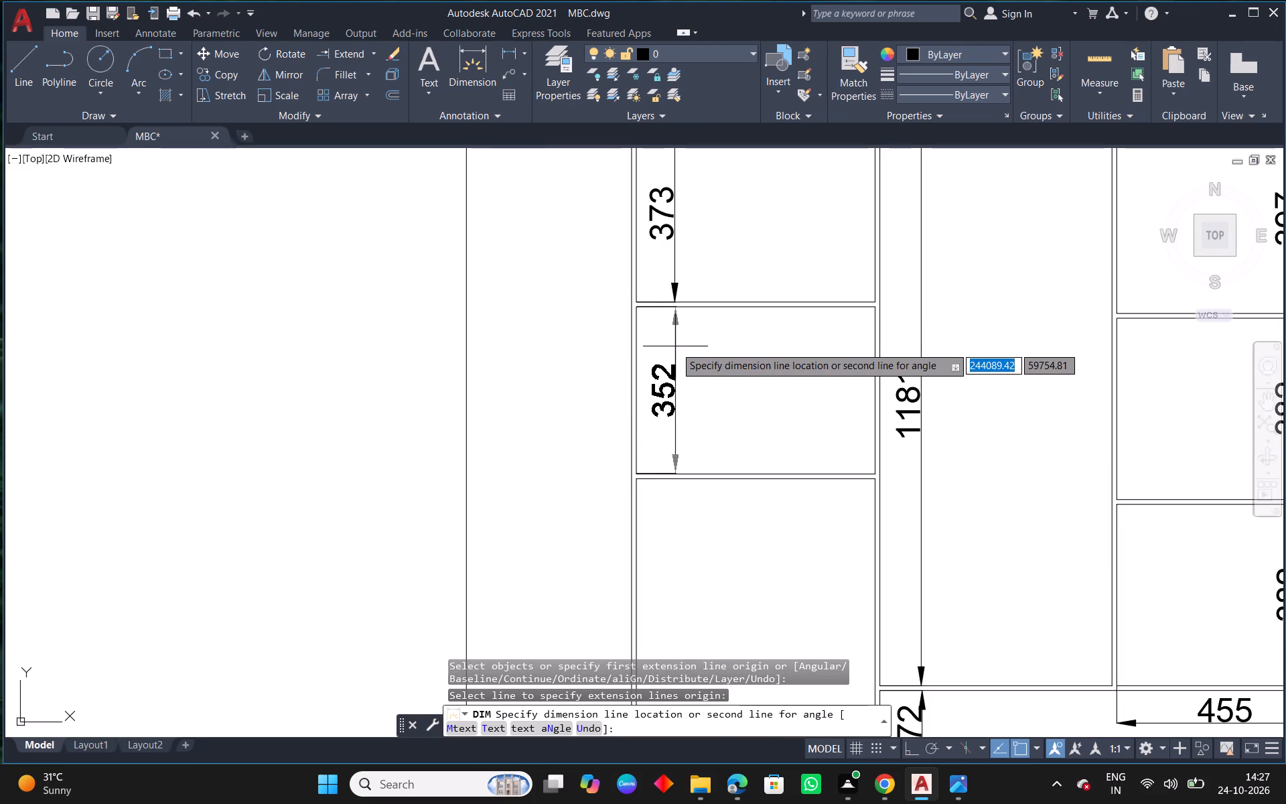
left_click(676, 346)
right_click(674, 346)
left_click(715, 363)
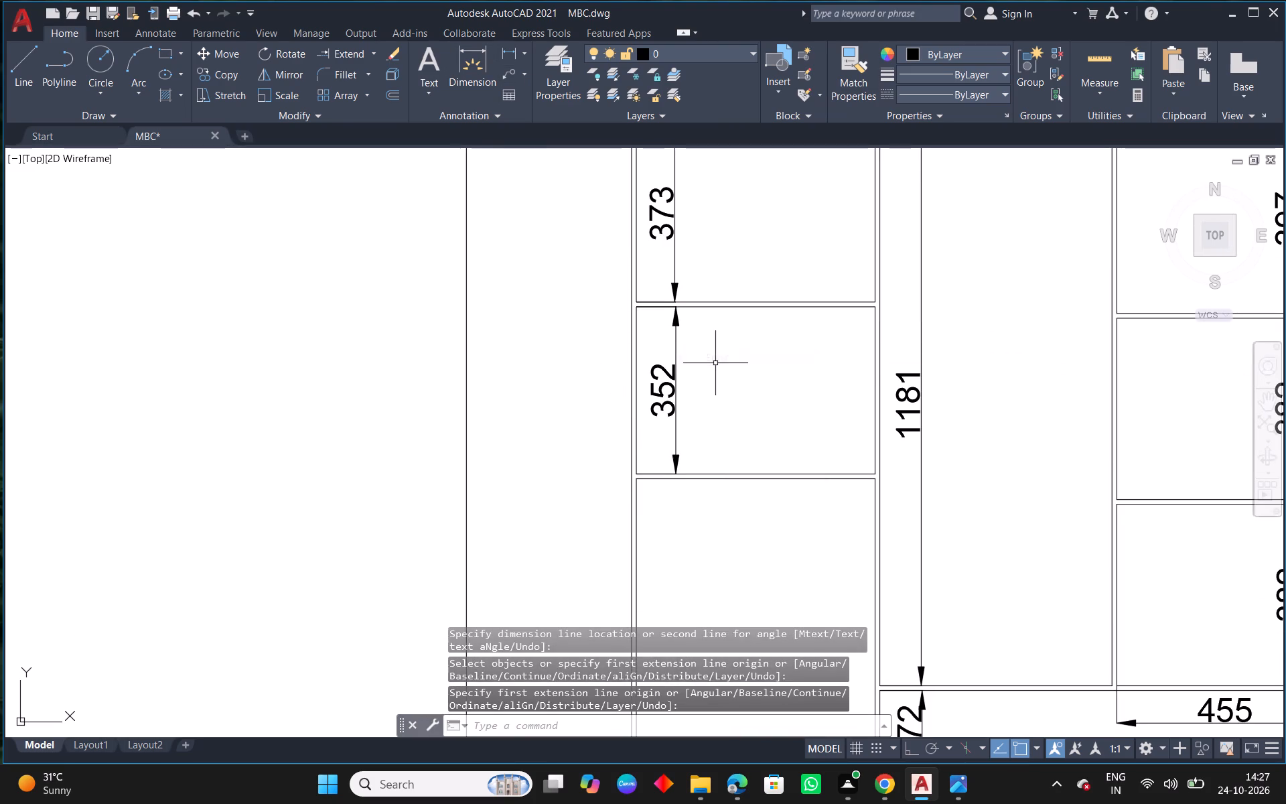
Add a third shelf to the 523 bay, 333 below the second and 10 thick, using Offset.
scroll(694, 394, "down", 4)
middle_click_drag(764, 604, 802, 395)
scroll(794, 387, "down", 2)
middle_click_drag(425, 394, 737, 421)
scroll(733, 423, "down", 2)
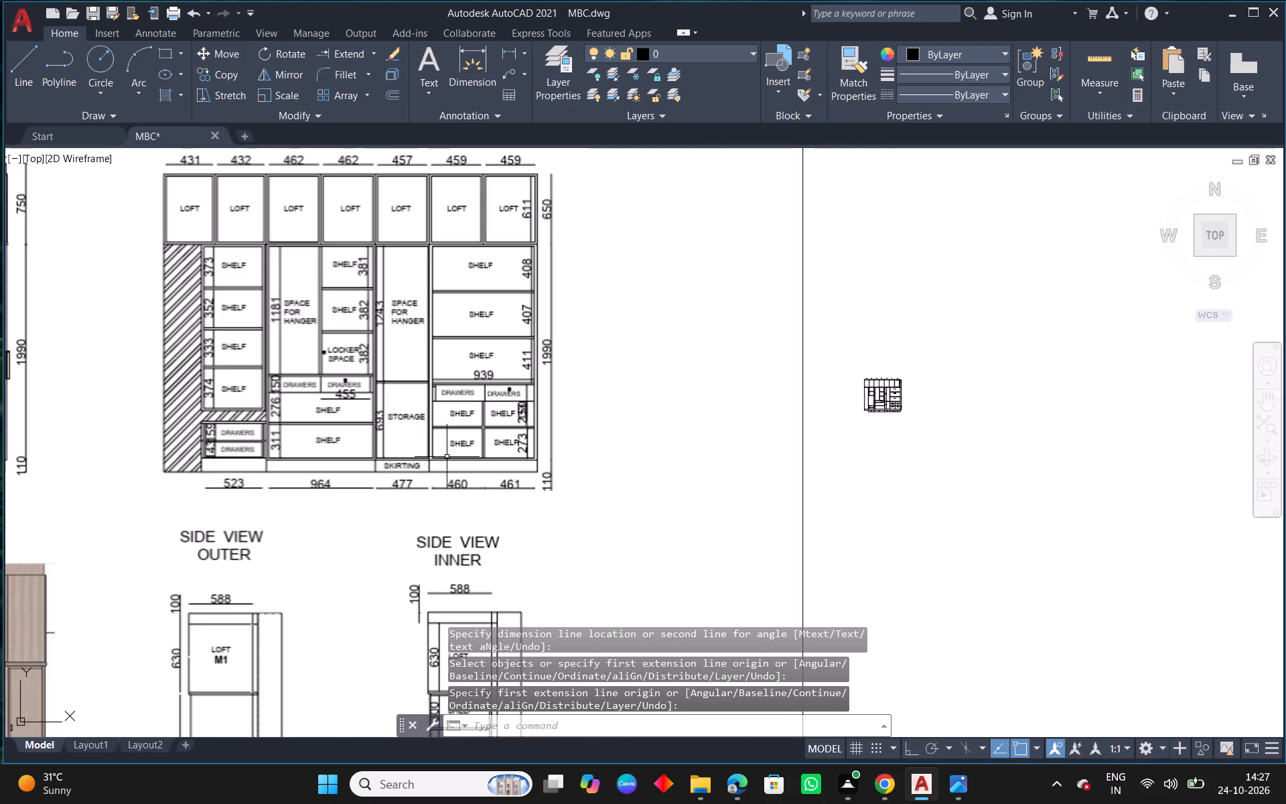
scroll(836, 427, "up", 4)
middle_click_drag(1010, 336, 859, 444)
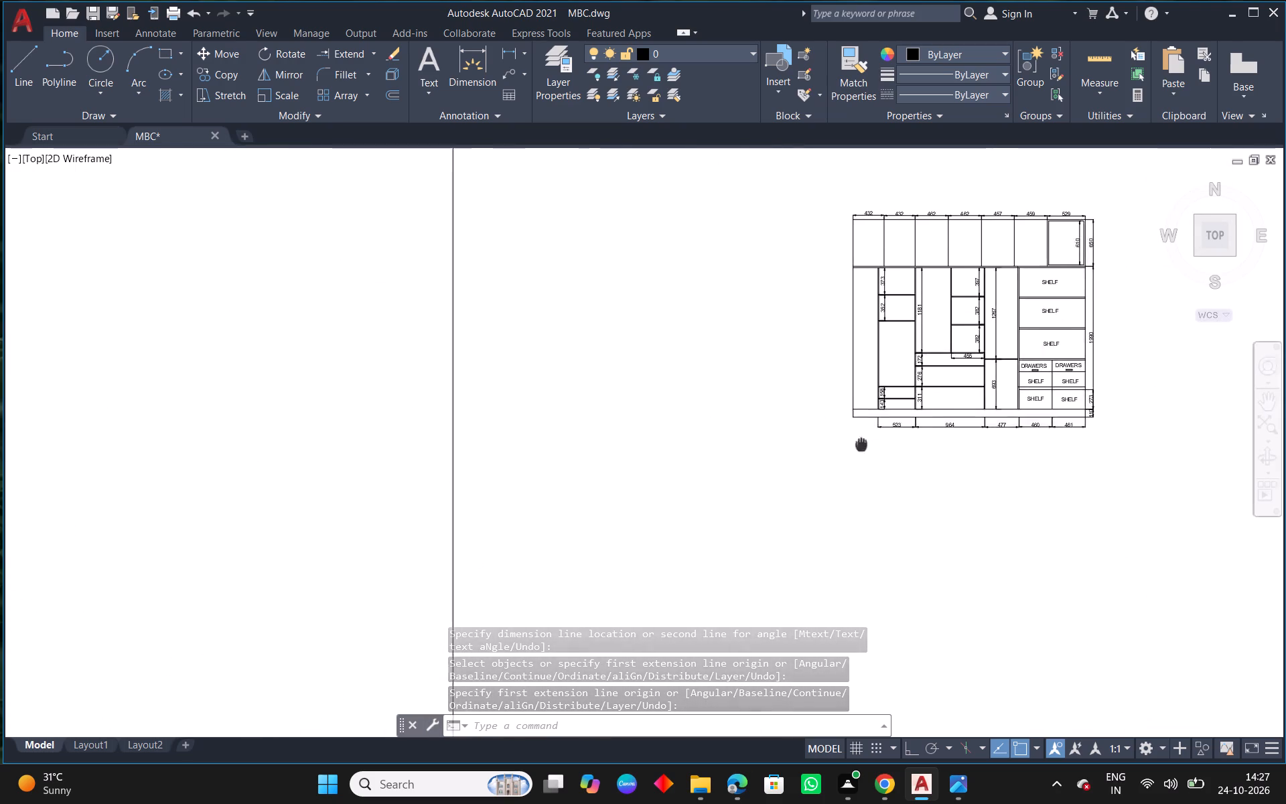
middle_click_drag(859, 444, 856, 447)
scroll(914, 358, "up", 3)
type("O 333")
key("Return")
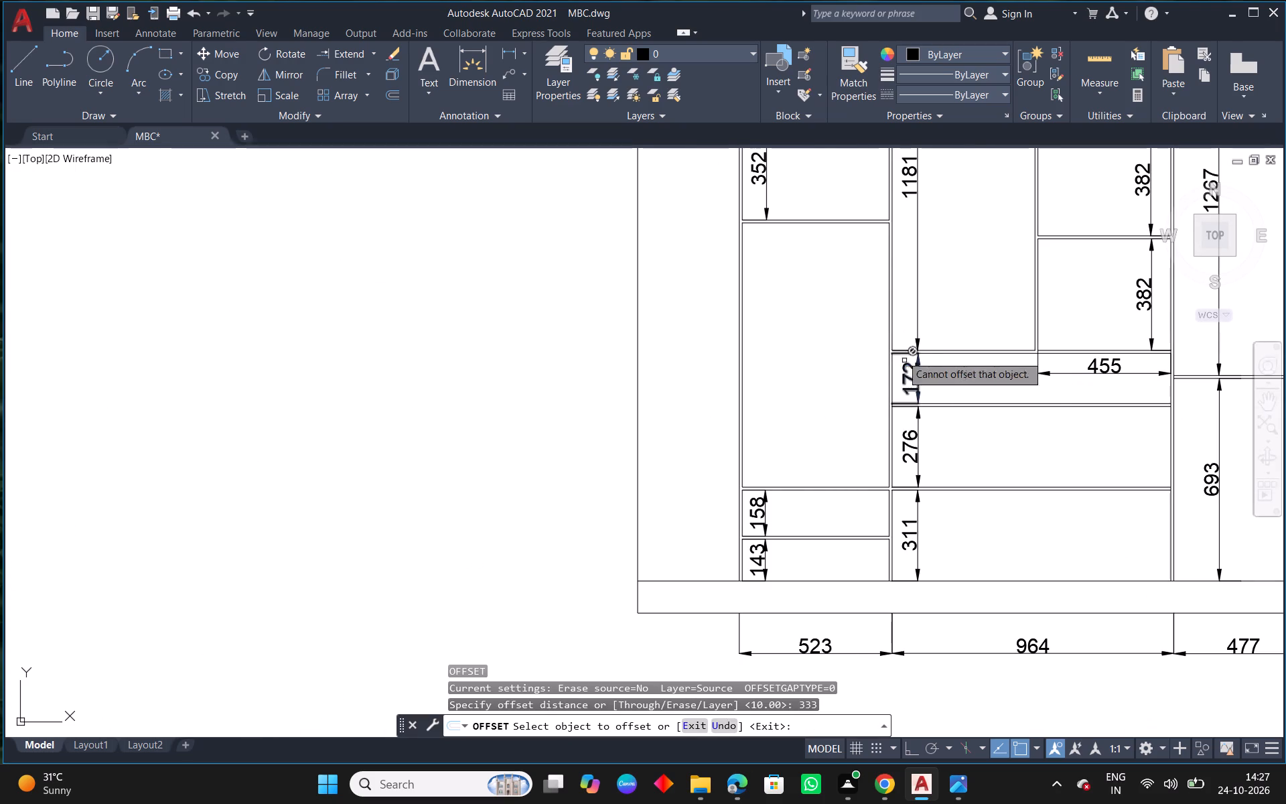
left_click(831, 224)
left_click(814, 263)
key("Escape")
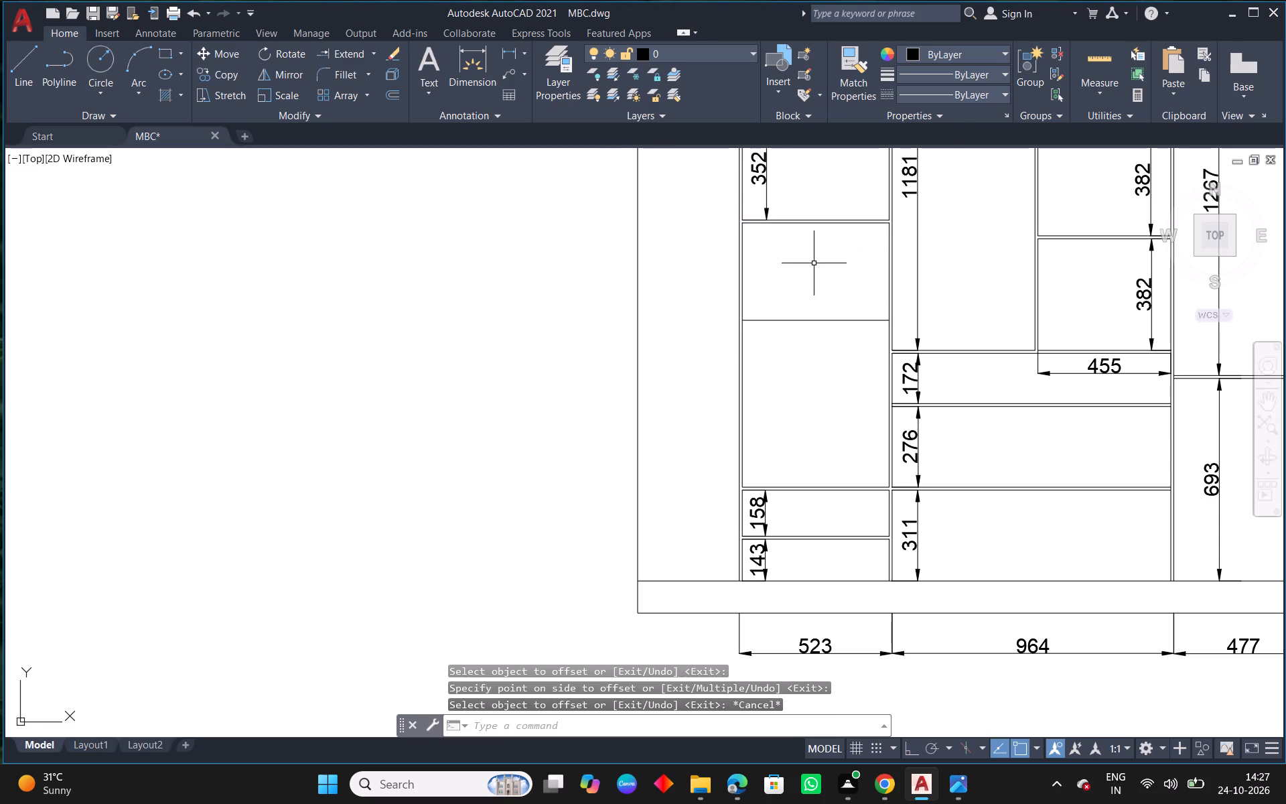
type("O 10")
key("Return")
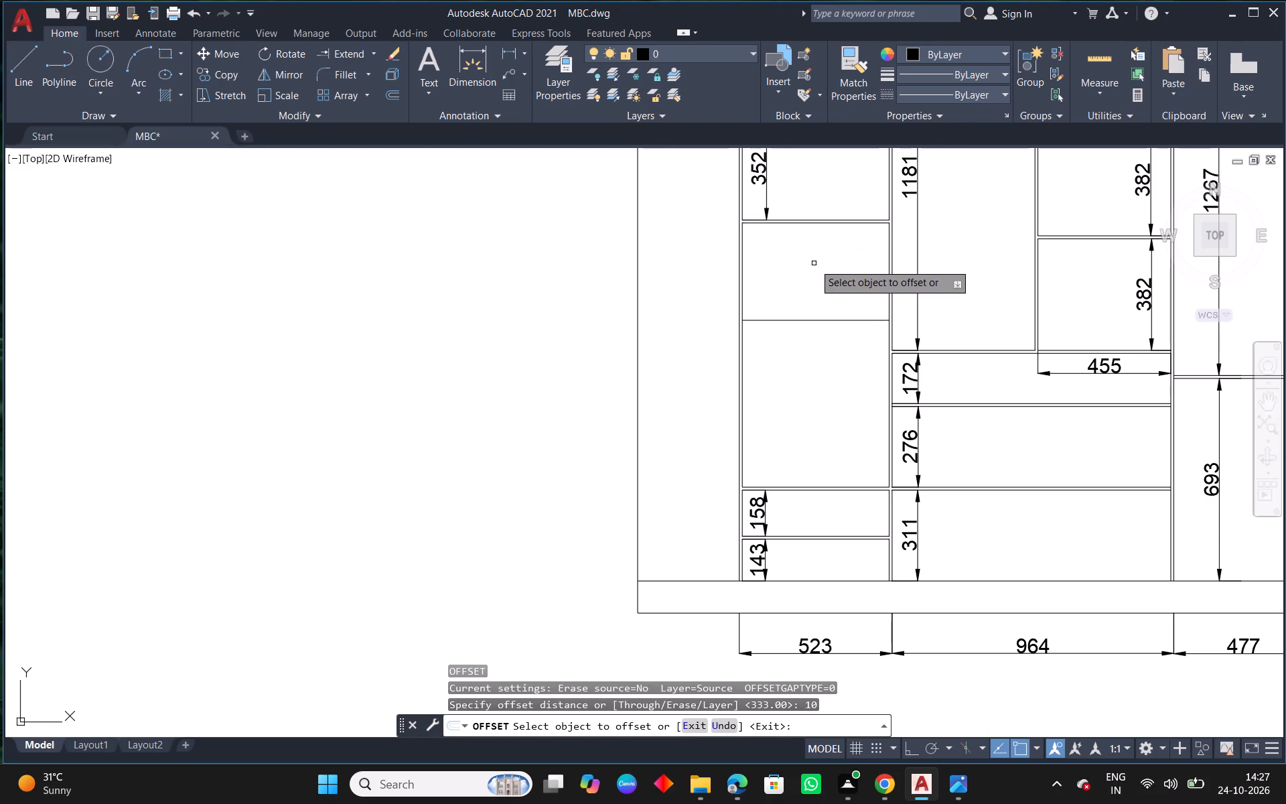
left_click_drag(833, 321, 830, 343)
left_click(821, 366)
key("Escape")
Trim both partitions' inner lines across the third shelf's thickness in the 523 bay.
scroll(824, 275, "up", 1)
middle_click_drag(935, 297, 845, 327)
scroll(820, 396, "up", 4)
type("TR")
key("space")
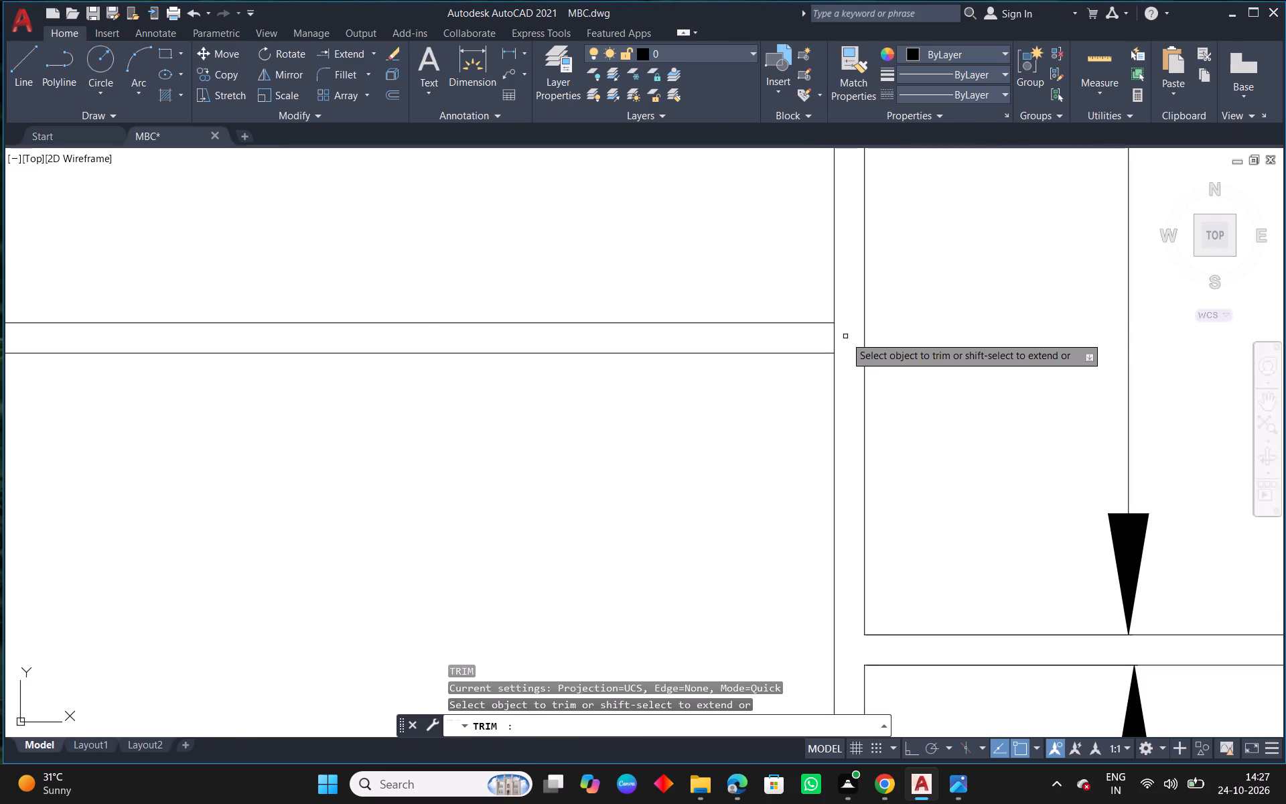
key("space")
left_click(834, 338)
scroll(707, 341, "down", 5)
middle_click_drag(633, 436, 791, 409)
scroll(742, 321, "up", 4)
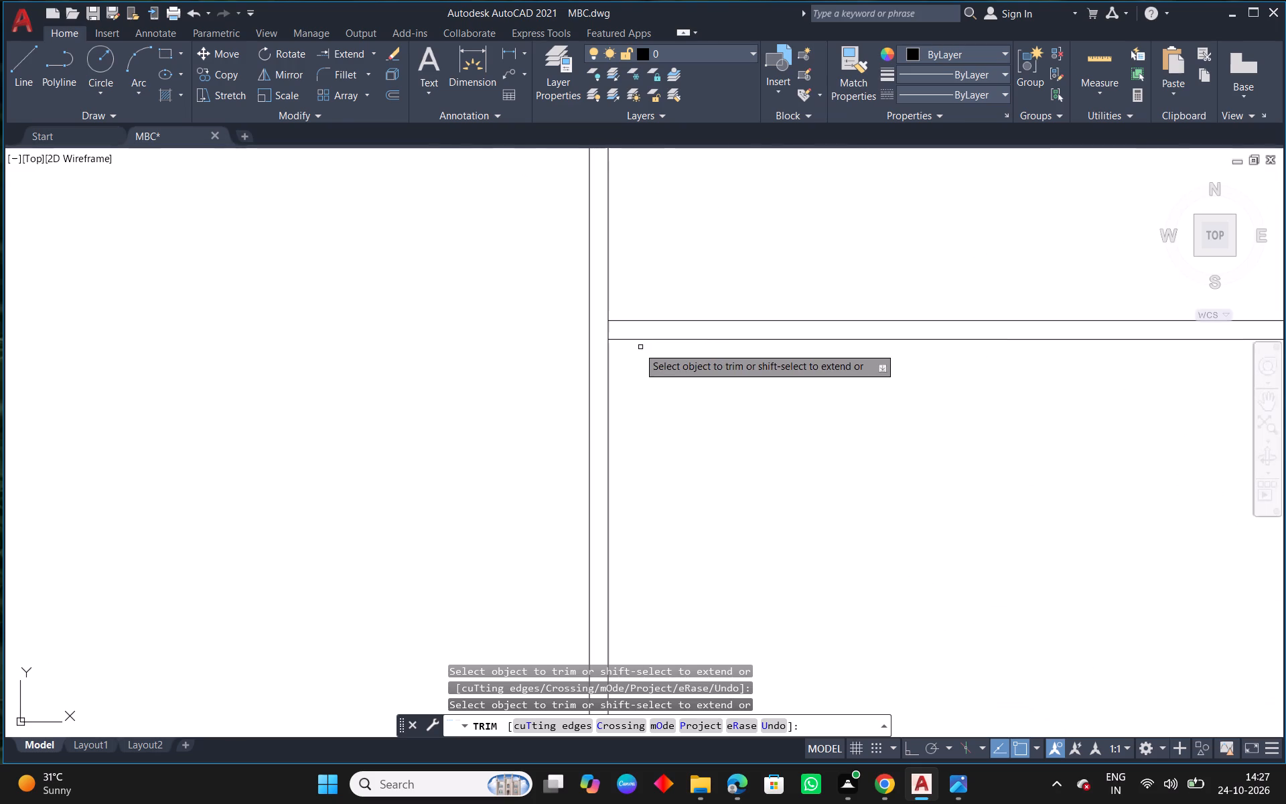
left_click(608, 333)
right_click(608, 333)
left_click(651, 337)
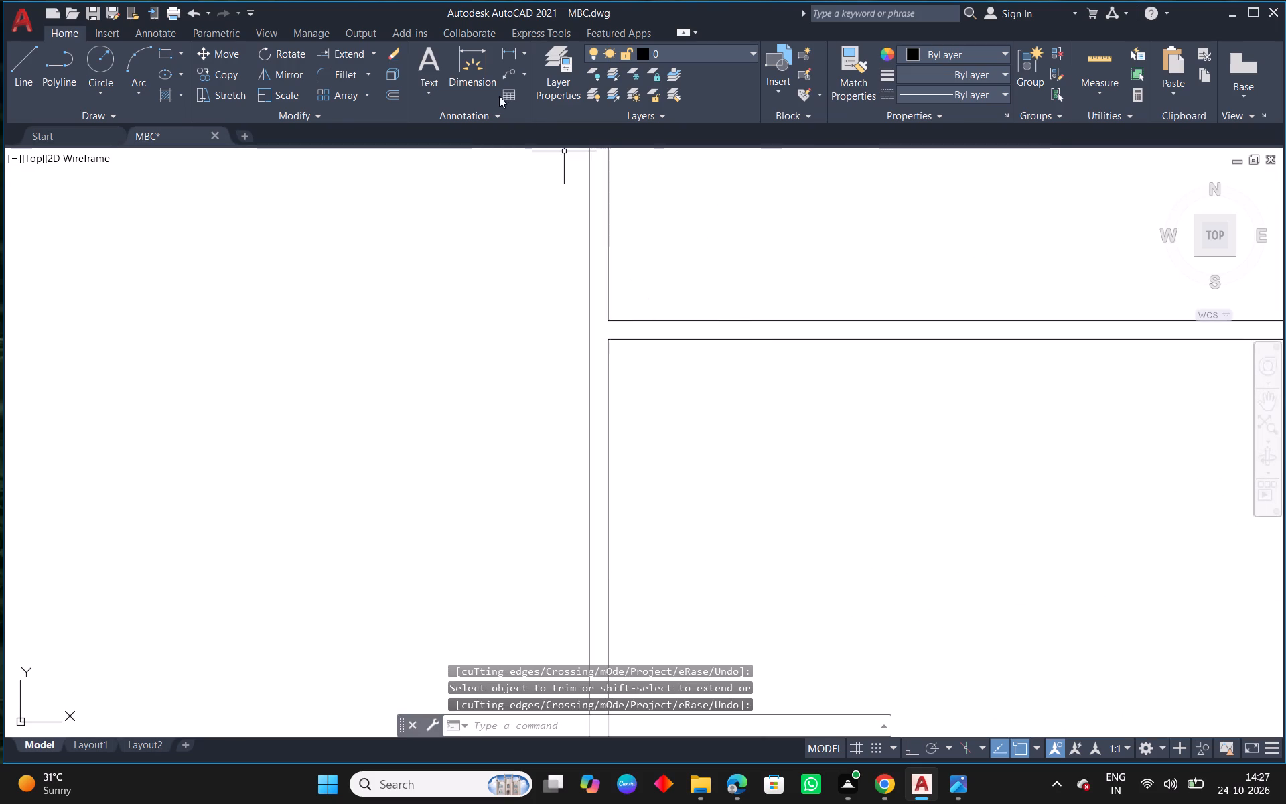
Dimension the clear height of the 523 bay's third compartment, in line with the dimensions above it.
left_click(468, 80)
scroll(664, 239, "down", 3)
middle_click_drag(725, 218, 678, 345)
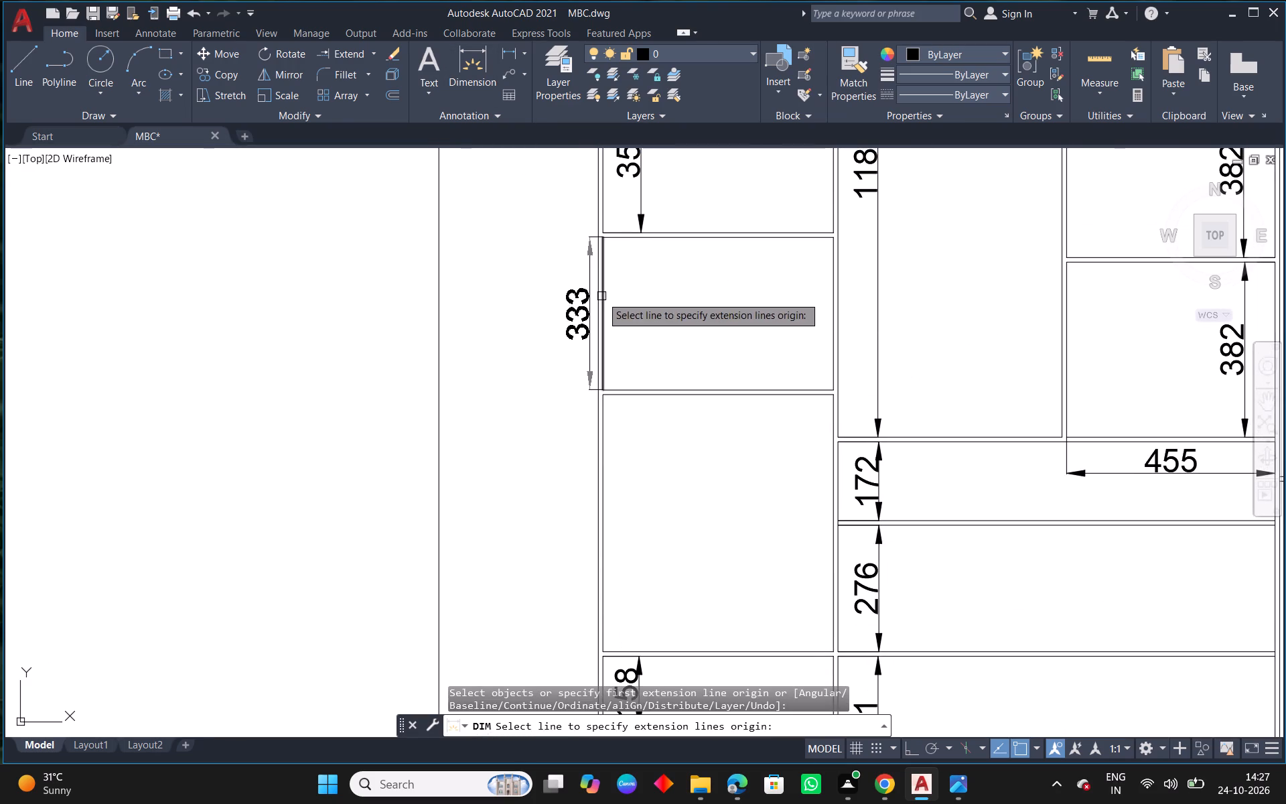
left_click(602, 296)
left_click(641, 299)
right_click(641, 299)
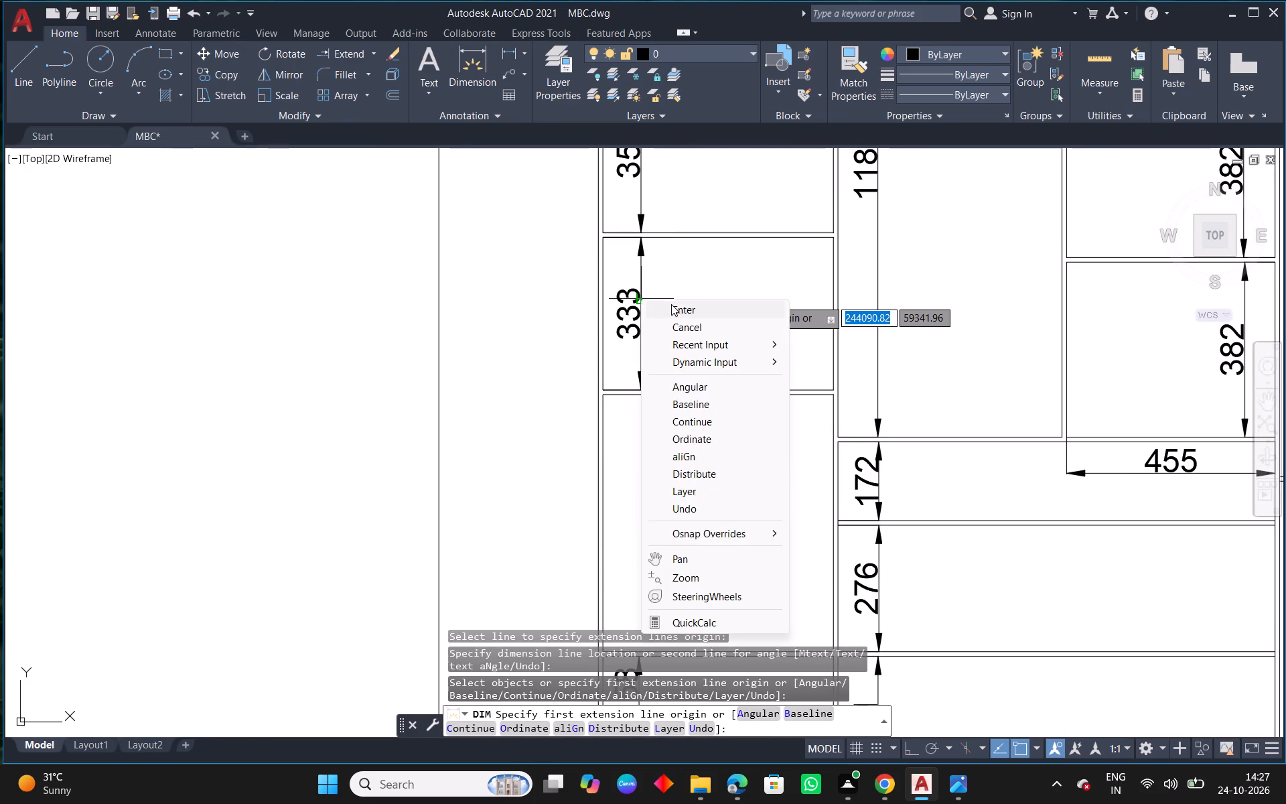
Add a fourth shelf to the 523 bay, 374 below the third and 10 thick, using Offset.
left_click(676, 309)
scroll(666, 354, "down", 4)
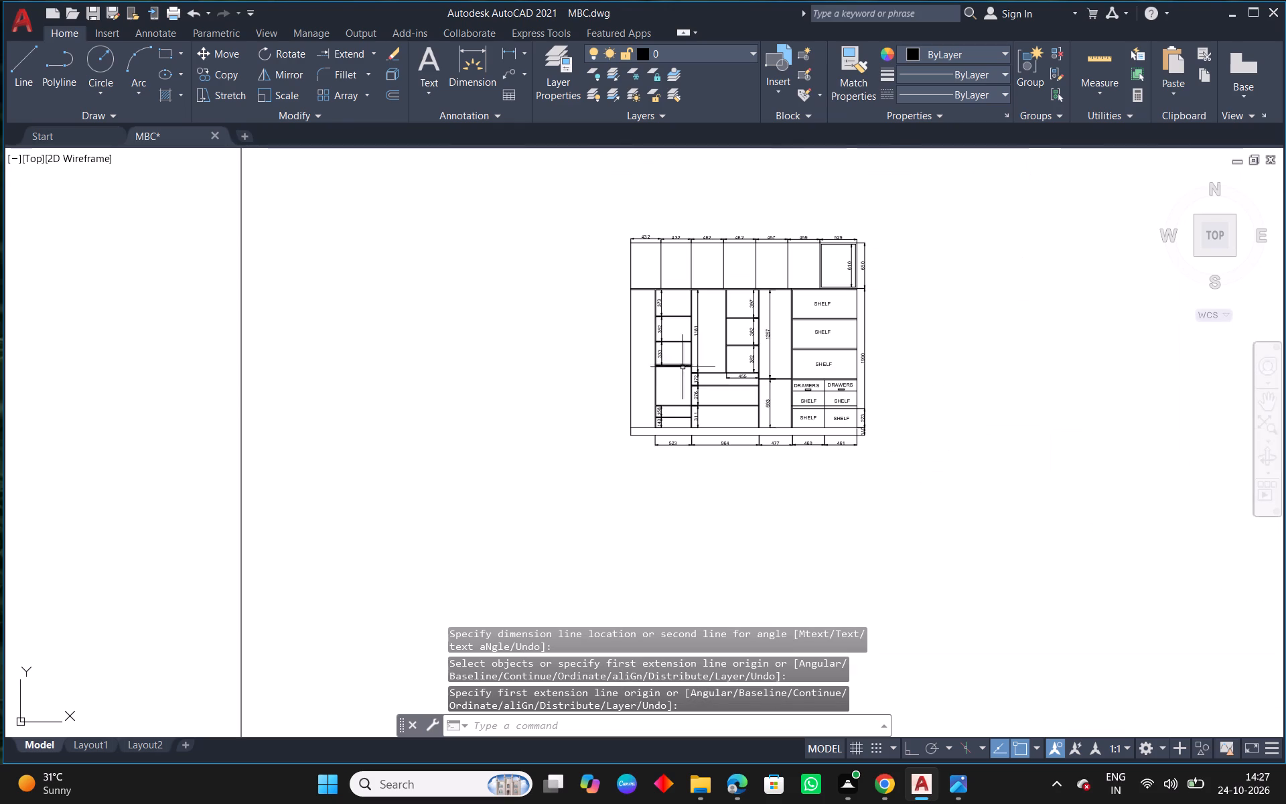
scroll(660, 416, "up", 2)
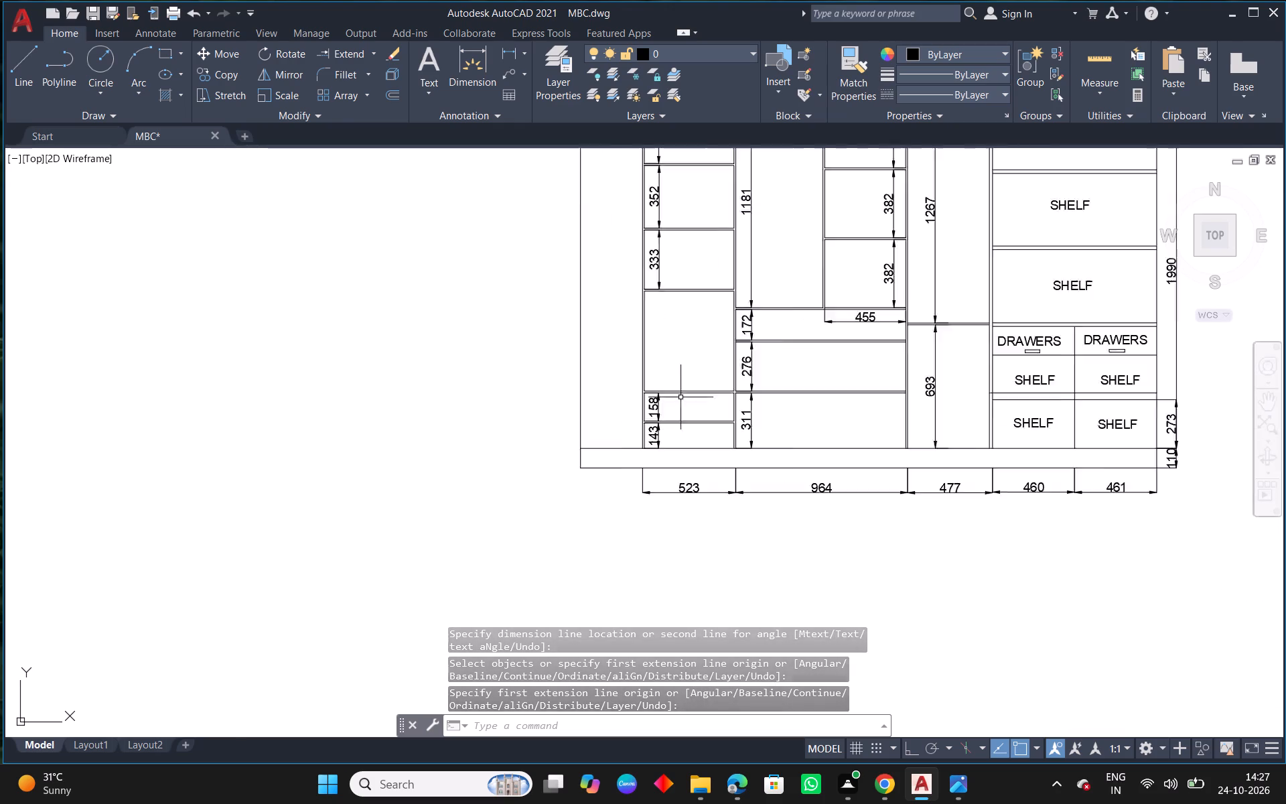
scroll(683, 395, "up", 1)
scroll(693, 389, "down", 4)
middle_click_drag(466, 453, 630, 462)
scroll(621, 463, "down", 2)
middle_click_drag(433, 466, 713, 447)
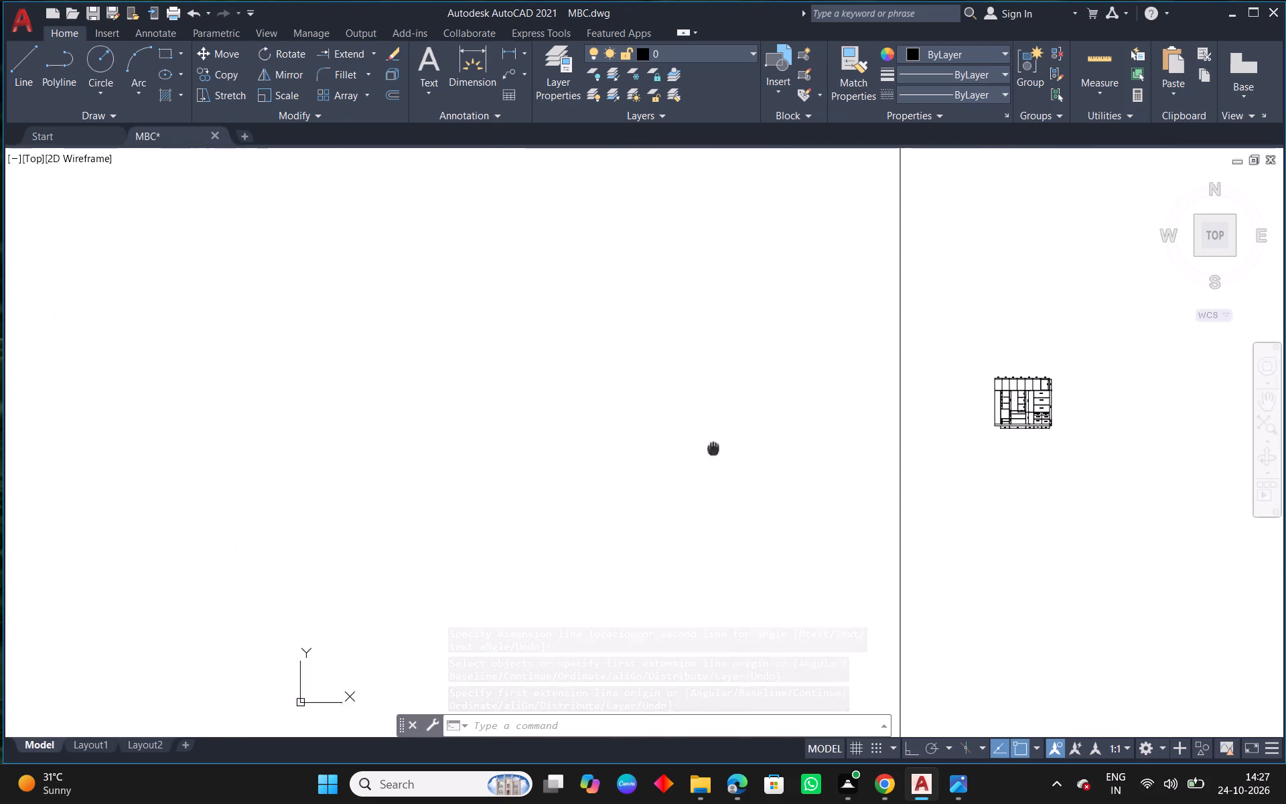
middle_click_drag(370, 396, 620, 399)
middle_click_drag(941, 468, 934, 462)
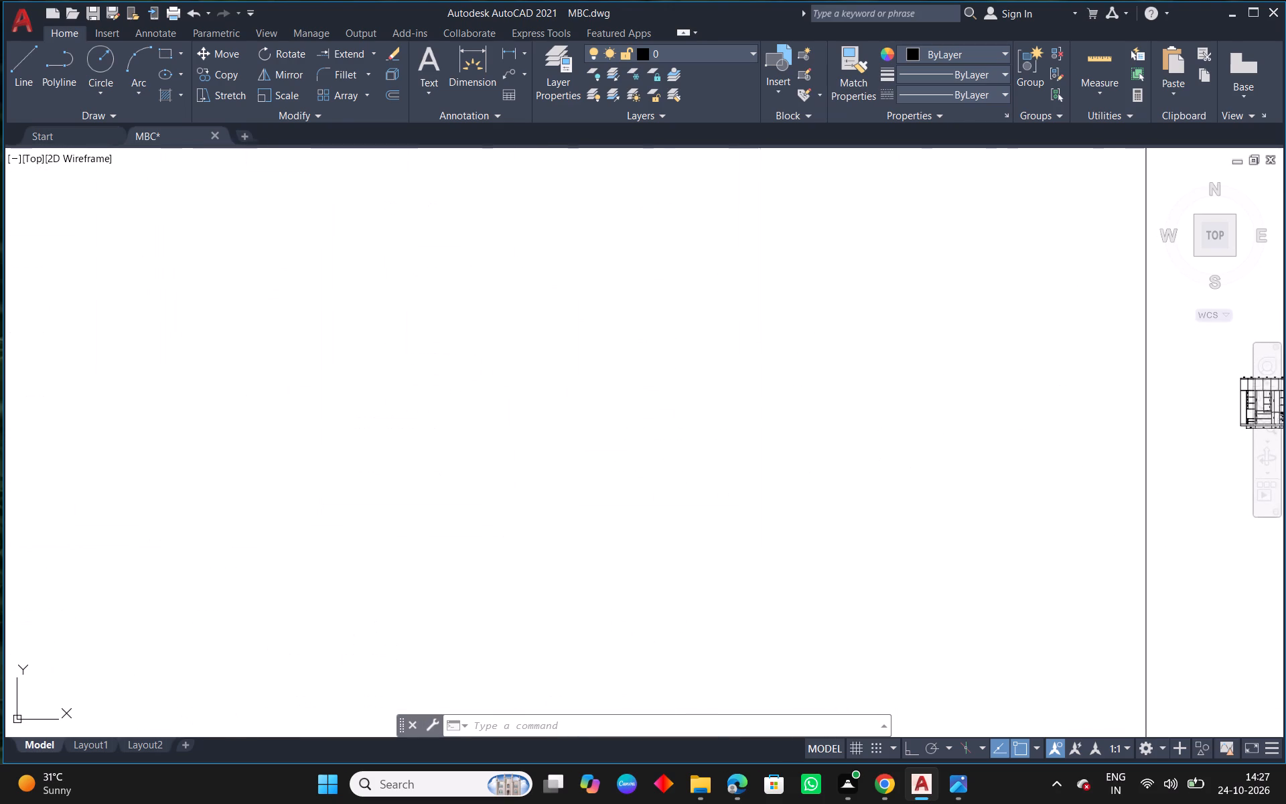
middle_click_drag(934, 462, 325, 338)
scroll(689, 245, "up", 4)
scroll(316, 464, "up", 2)
scroll(405, 551, "up", 1)
middle_click_drag(440, 542, 596, 450)
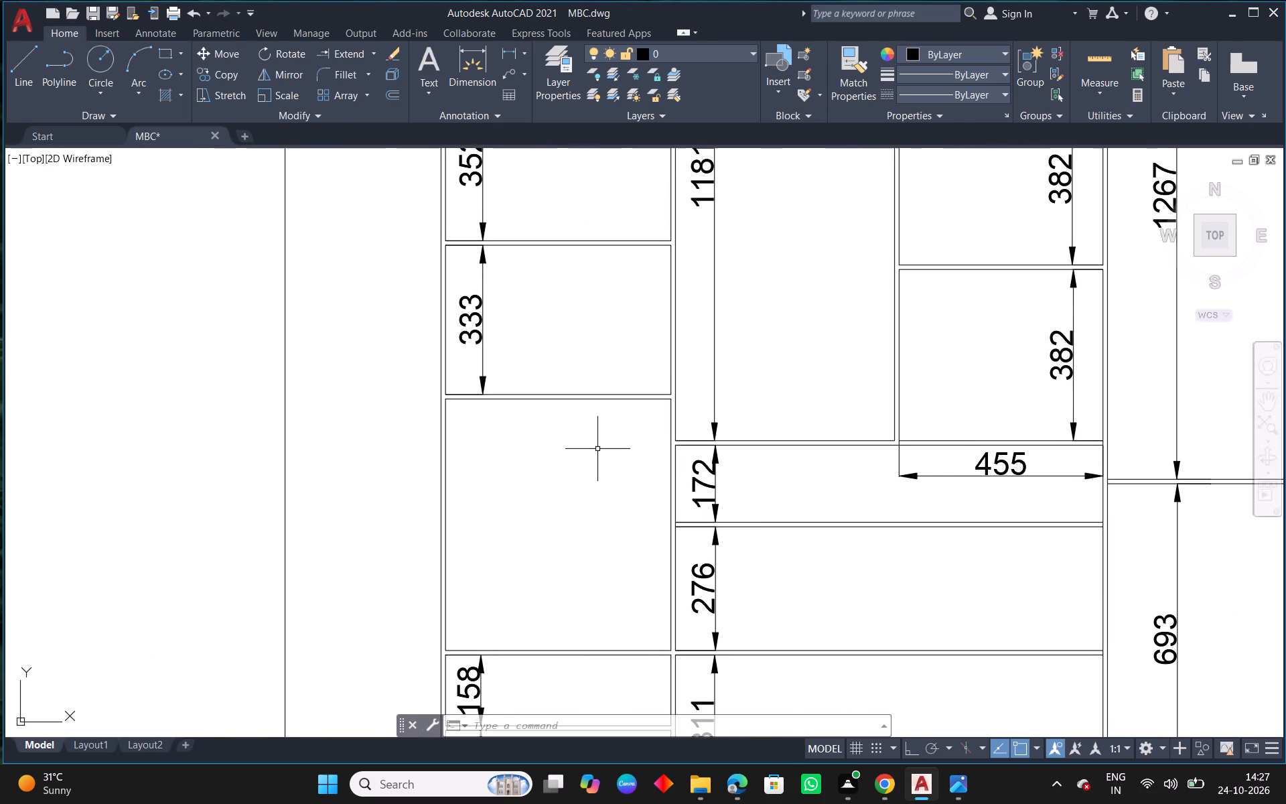
type("O 374")
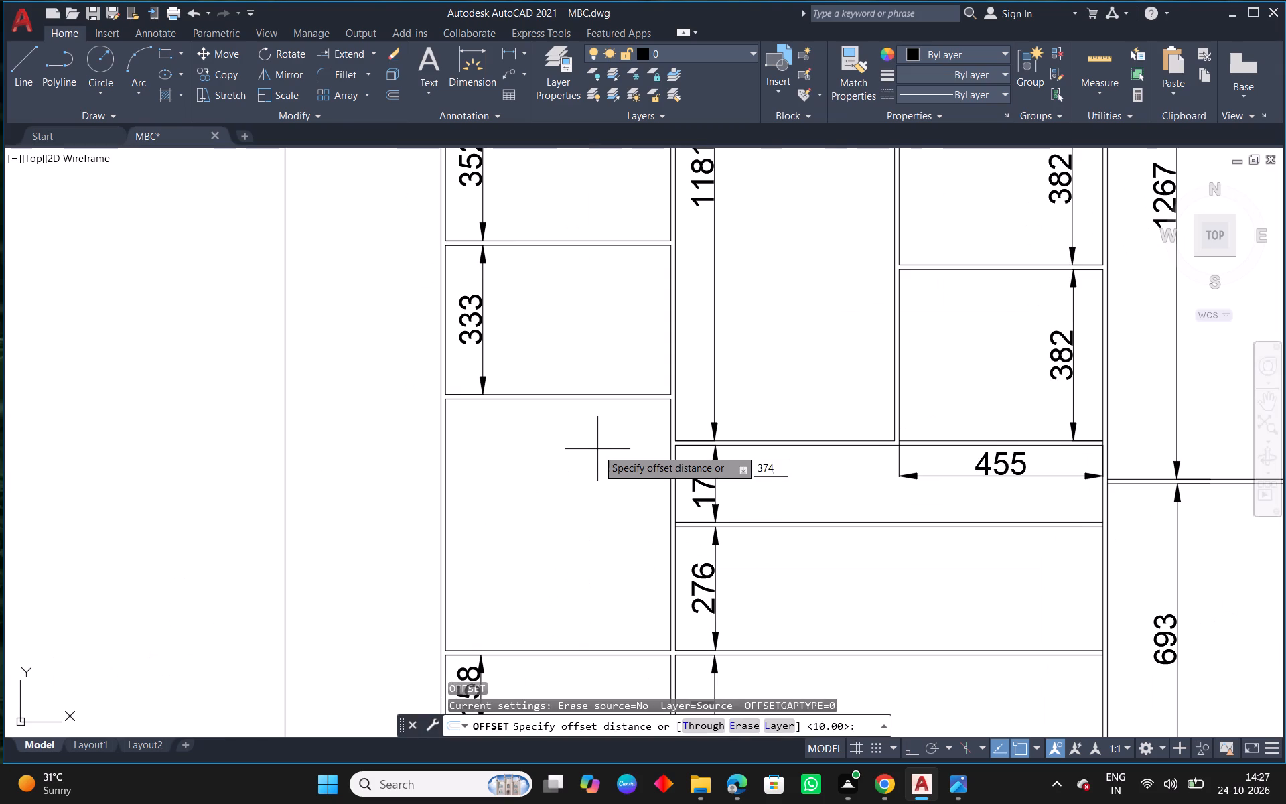
key("Return")
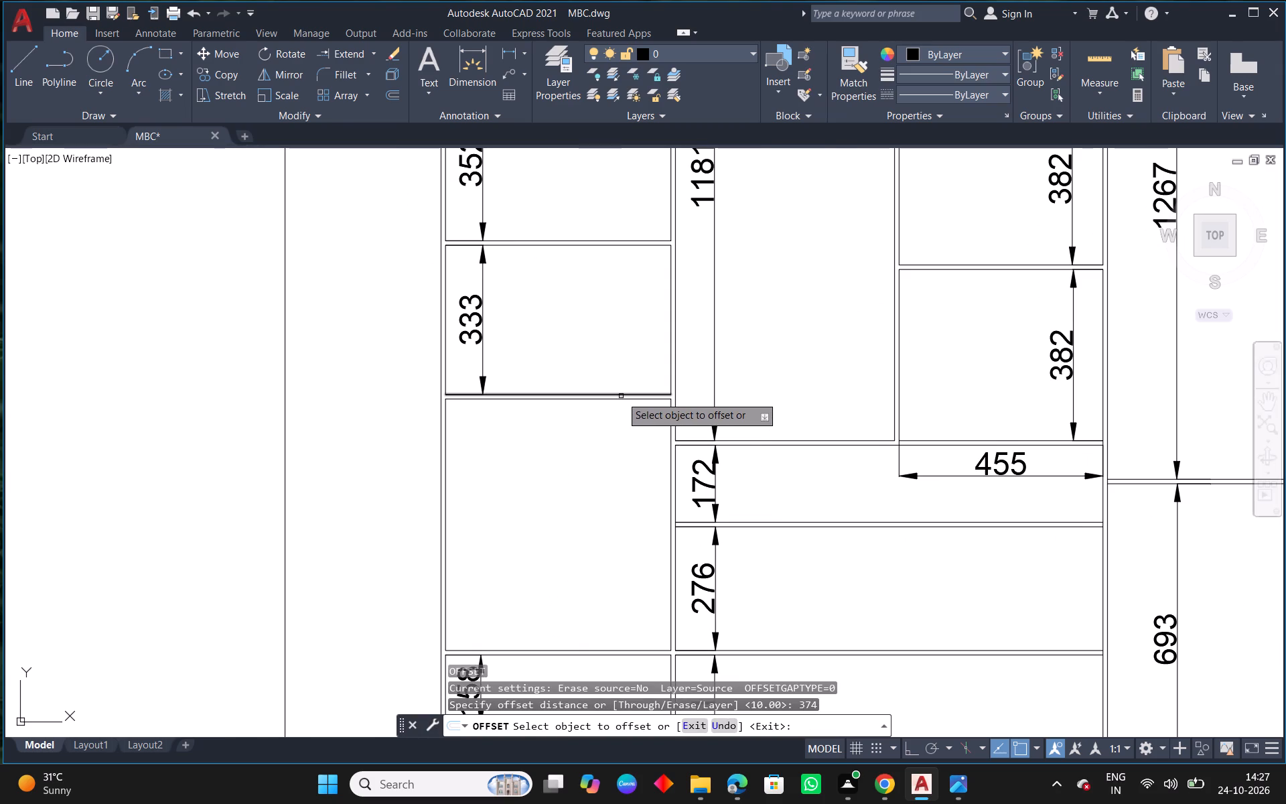
left_click(618, 401)
left_click(609, 458)
right_click(608, 460)
left_click(644, 480)
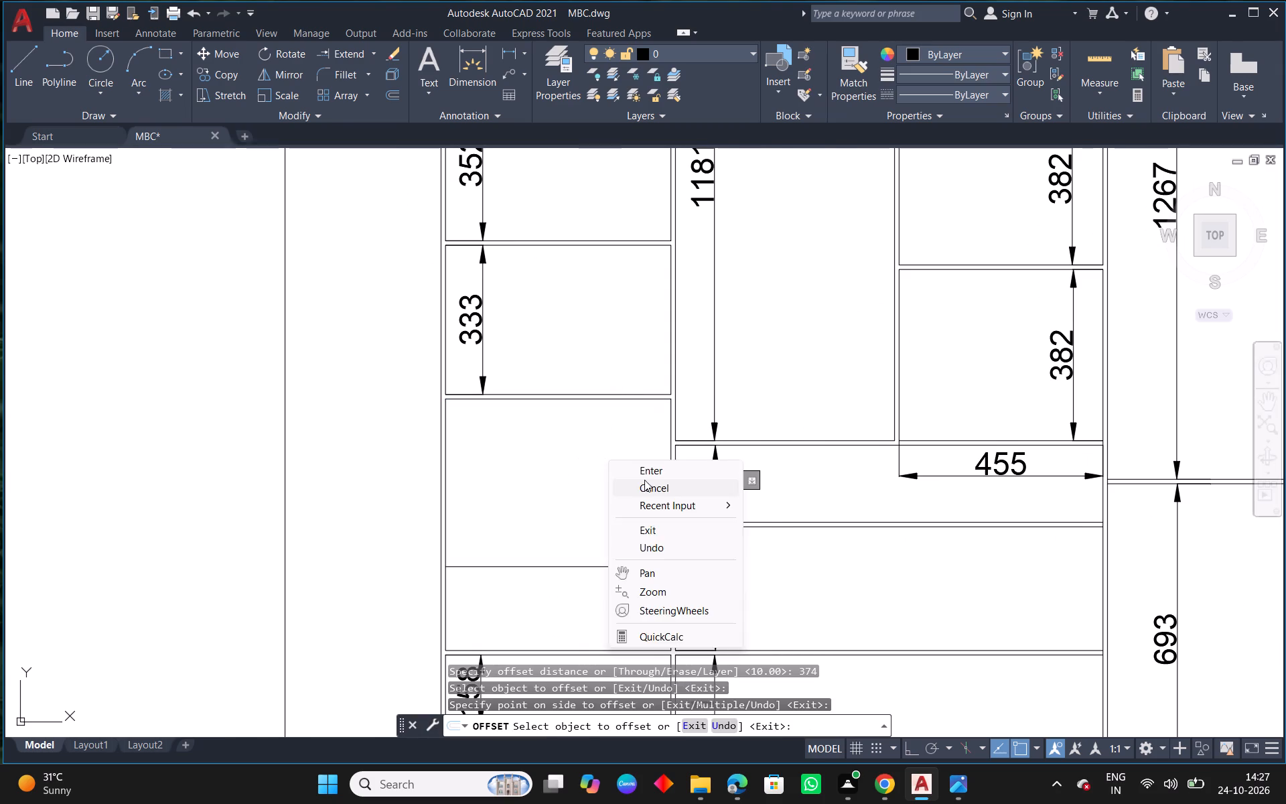
type("O 10")
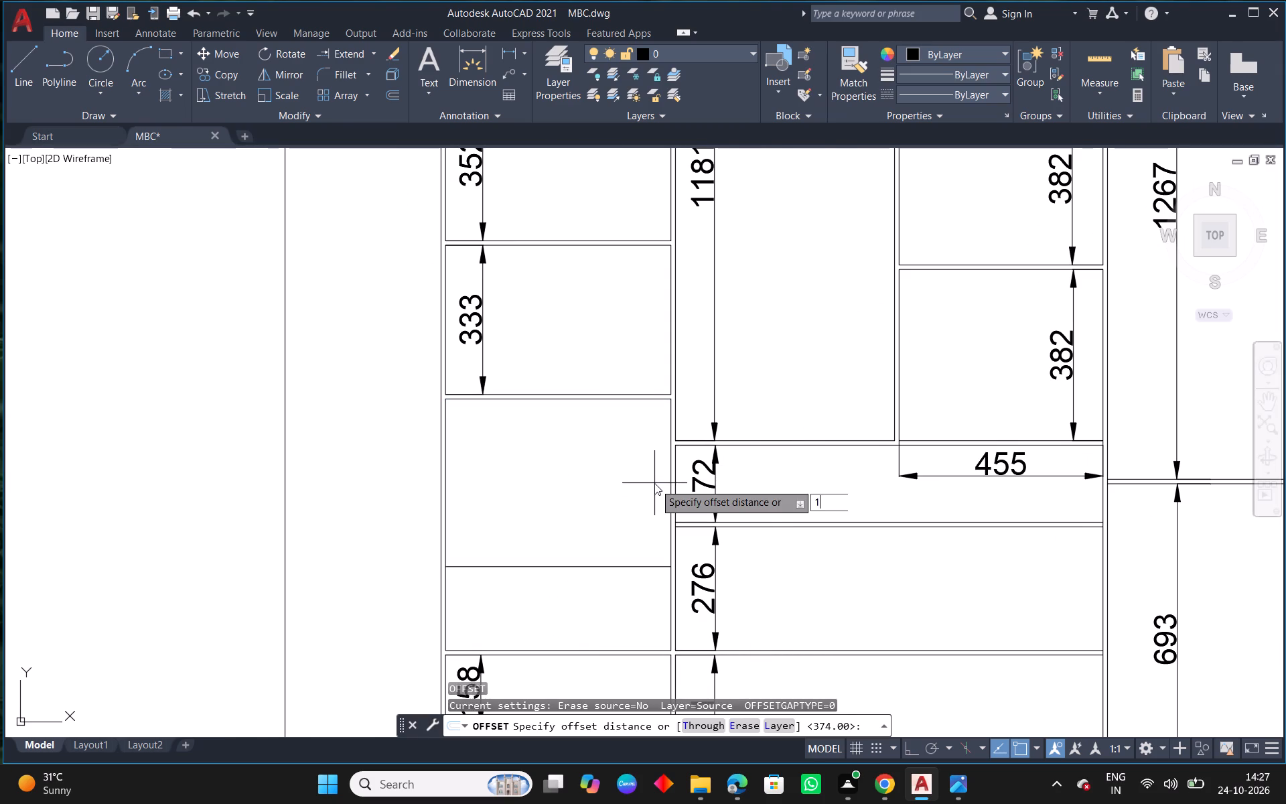
key("Return")
left_click(621, 567)
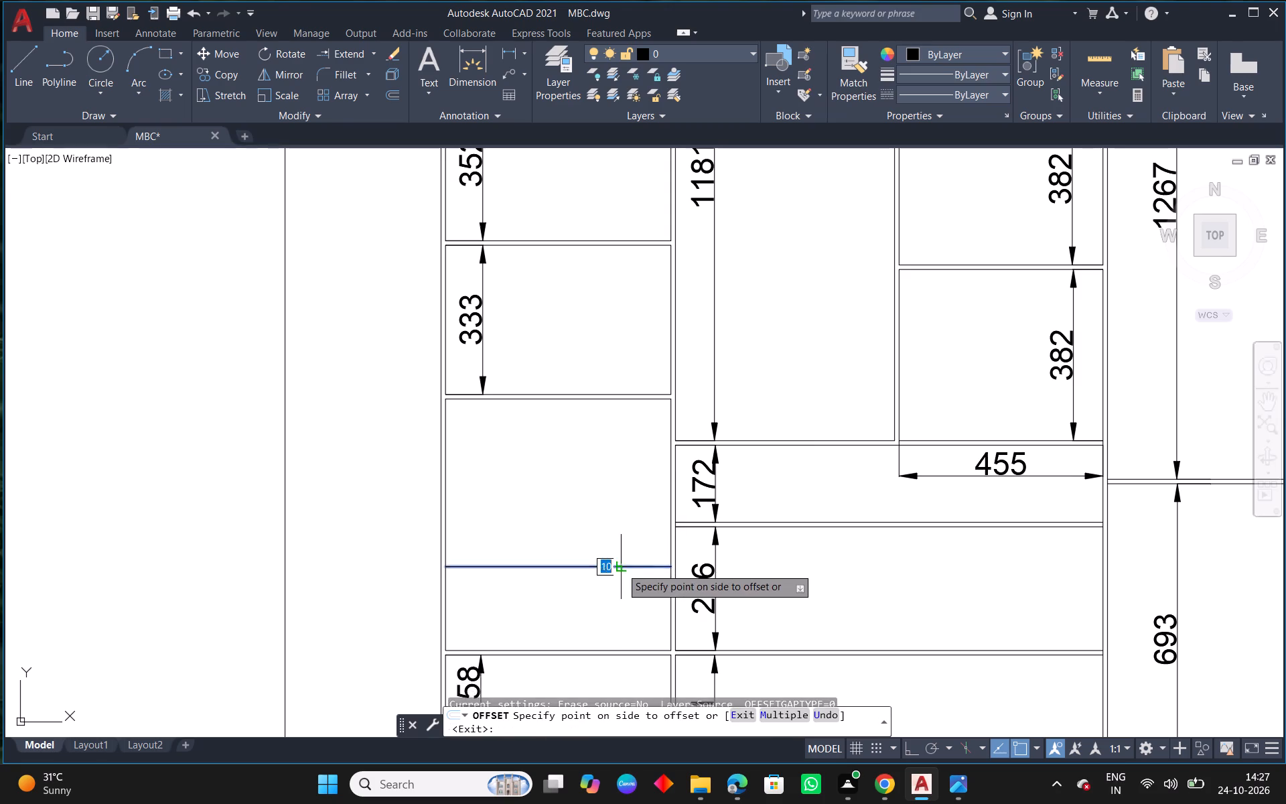
left_click(616, 583)
right_click(616, 583)
left_click(661, 408)
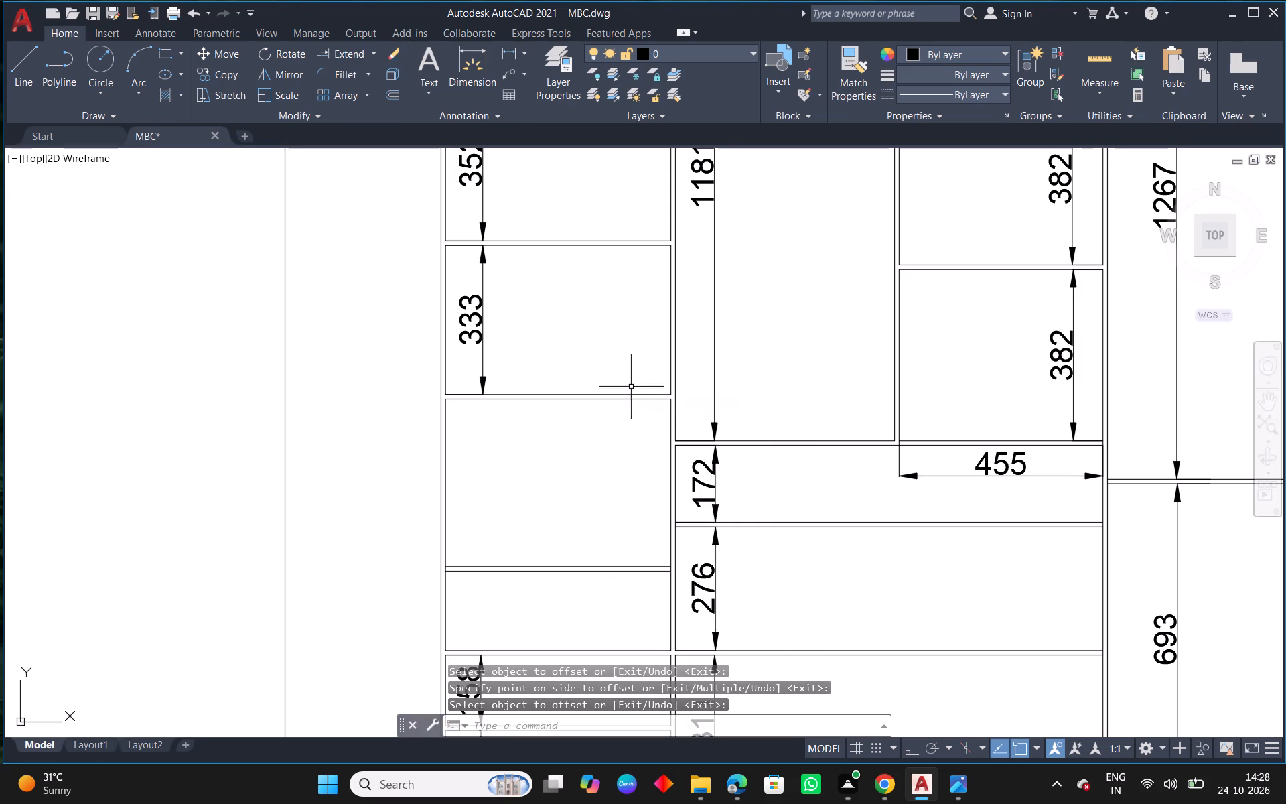
Trim both partitions' inner lines across the fourth shelf's thickness in the 523 bay.
scroll(634, 540, "up", 1)
middle_click_drag(658, 517, 731, 338)
type("TR")
key("space")
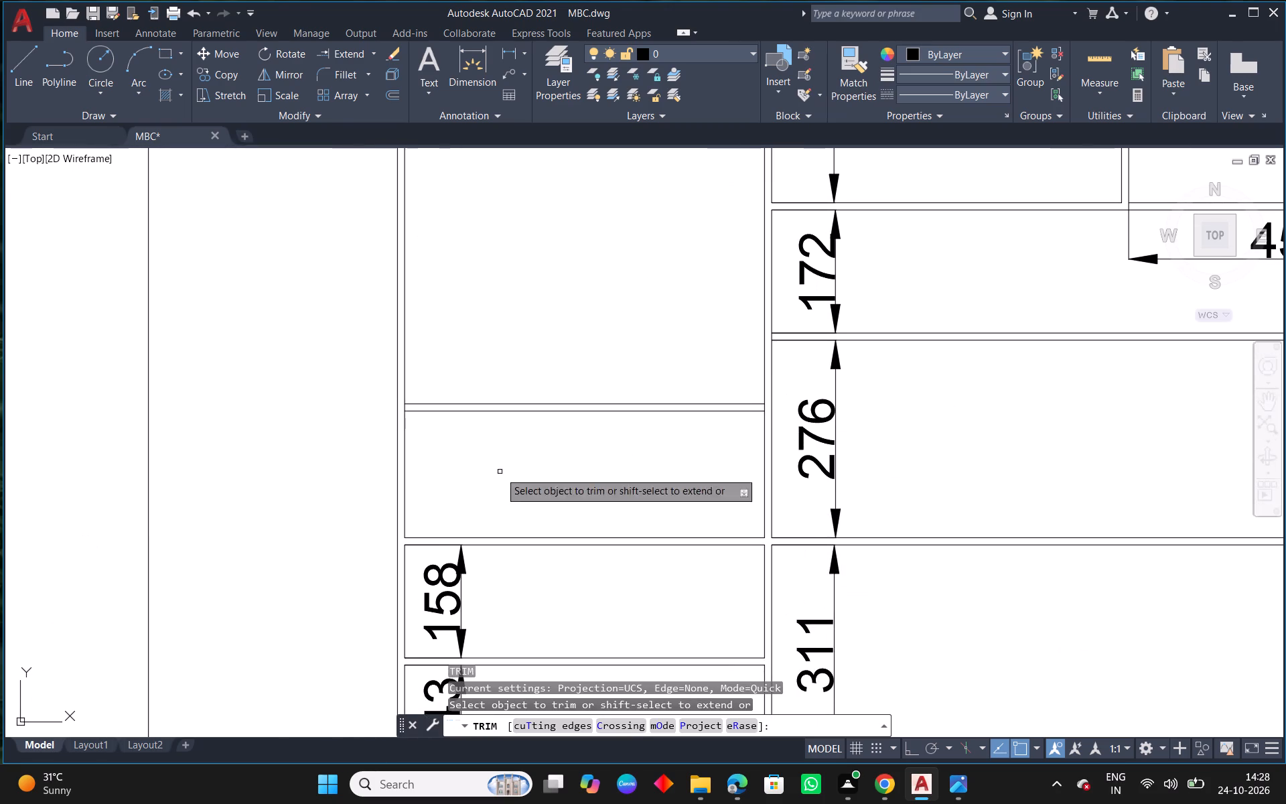
scroll(429, 417, "up", 2)
left_click(365, 398)
scroll(512, 428, "down", 4)
middle_click_drag(890, 530, 756, 494)
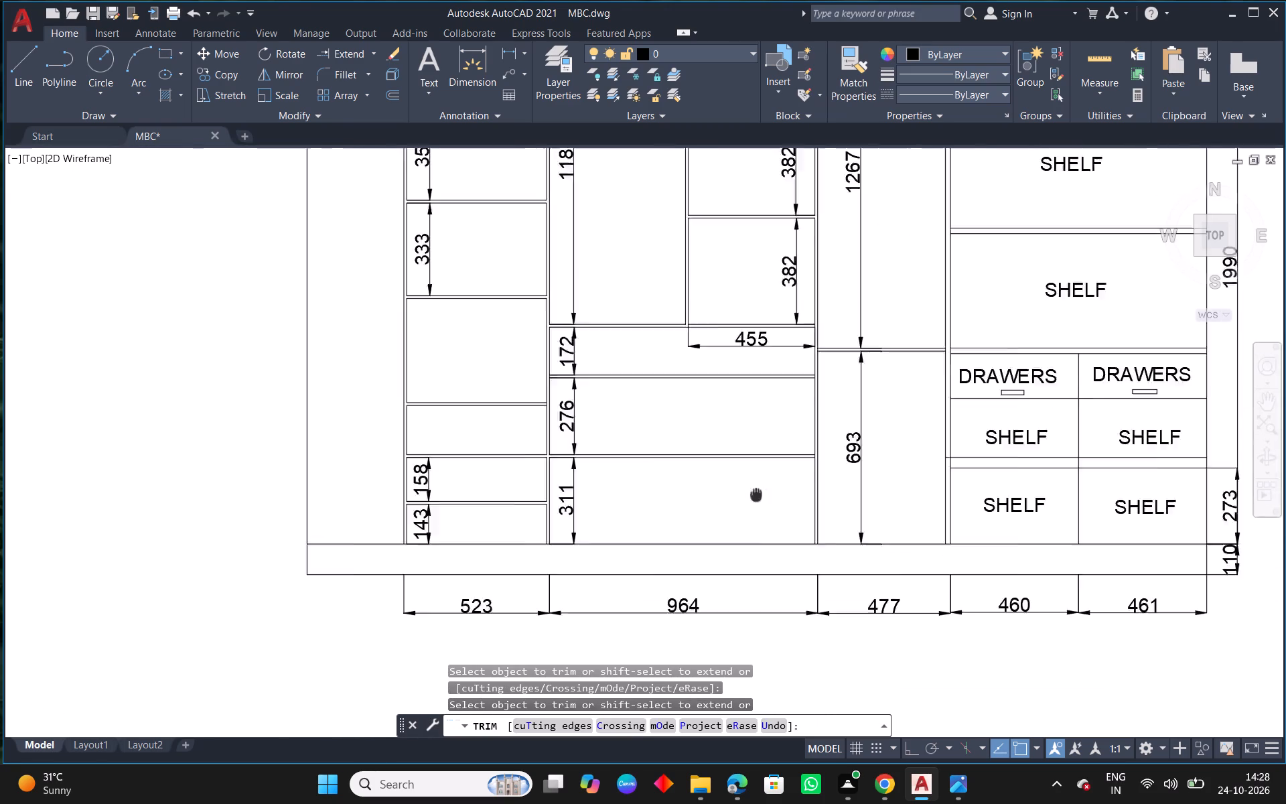
middle_click_drag(756, 494, 718, 492)
scroll(427, 383, "up", 3)
scroll(613, 425, "up", 2)
left_click(631, 399)
right_click(627, 403)
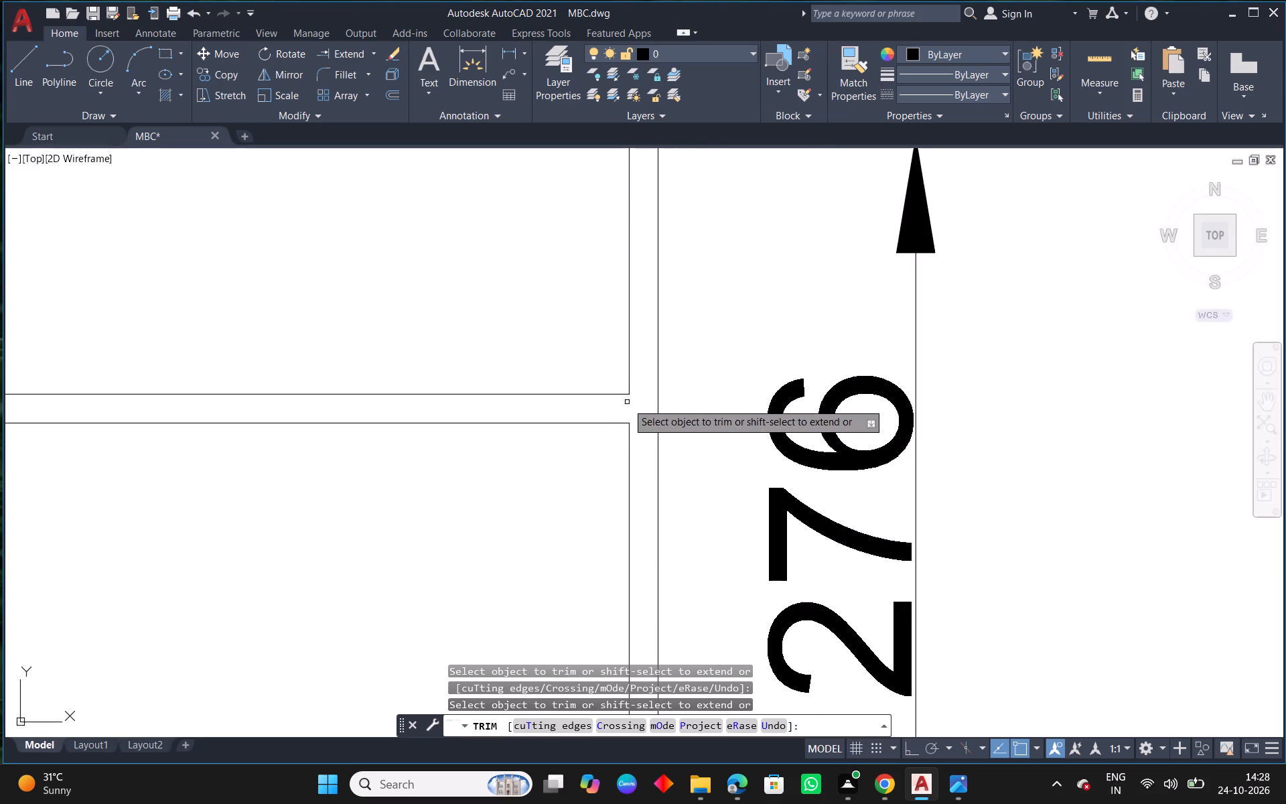
left_click(648, 412)
Dimension the clear height of the 523 bay's fourth compartment, in line with the dimensions above it.
scroll(648, 412, "down", 6)
scroll(614, 400, "up", 1)
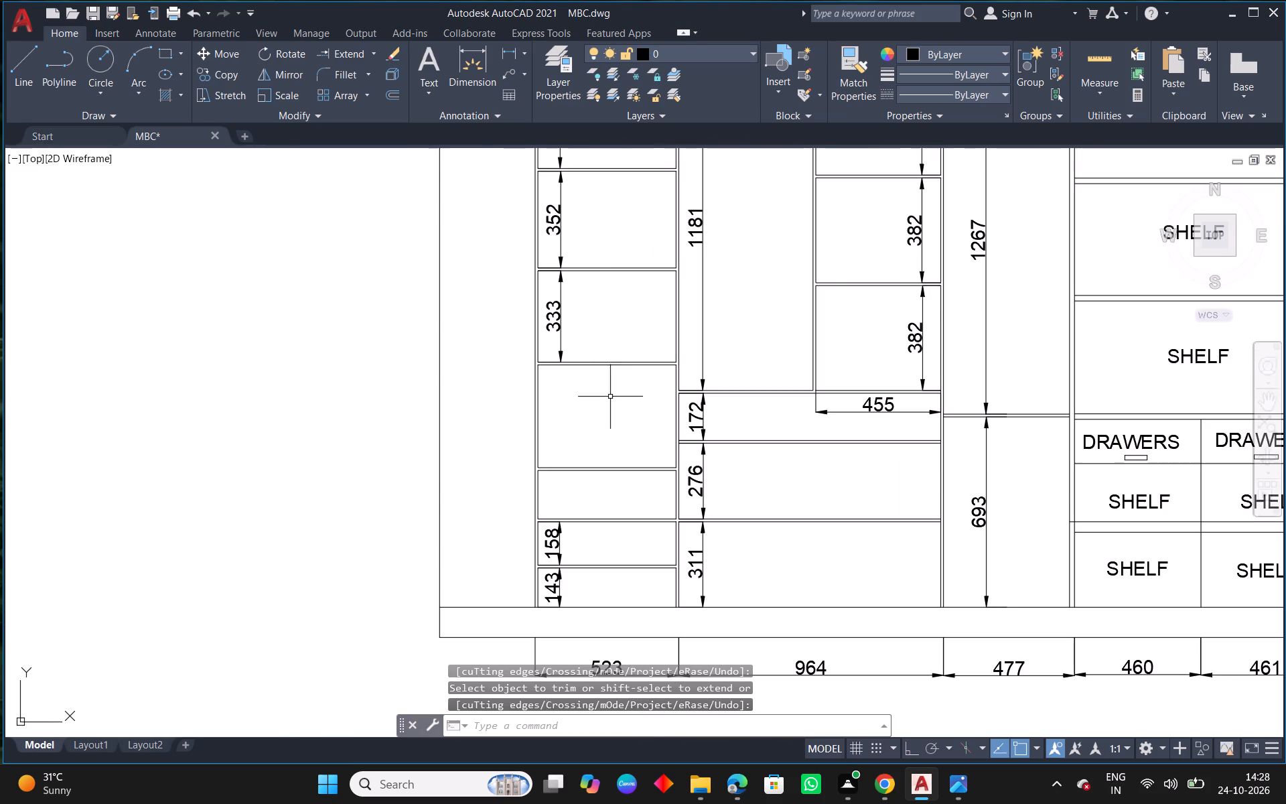
left_click(477, 74)
scroll(563, 475, "up", 2)
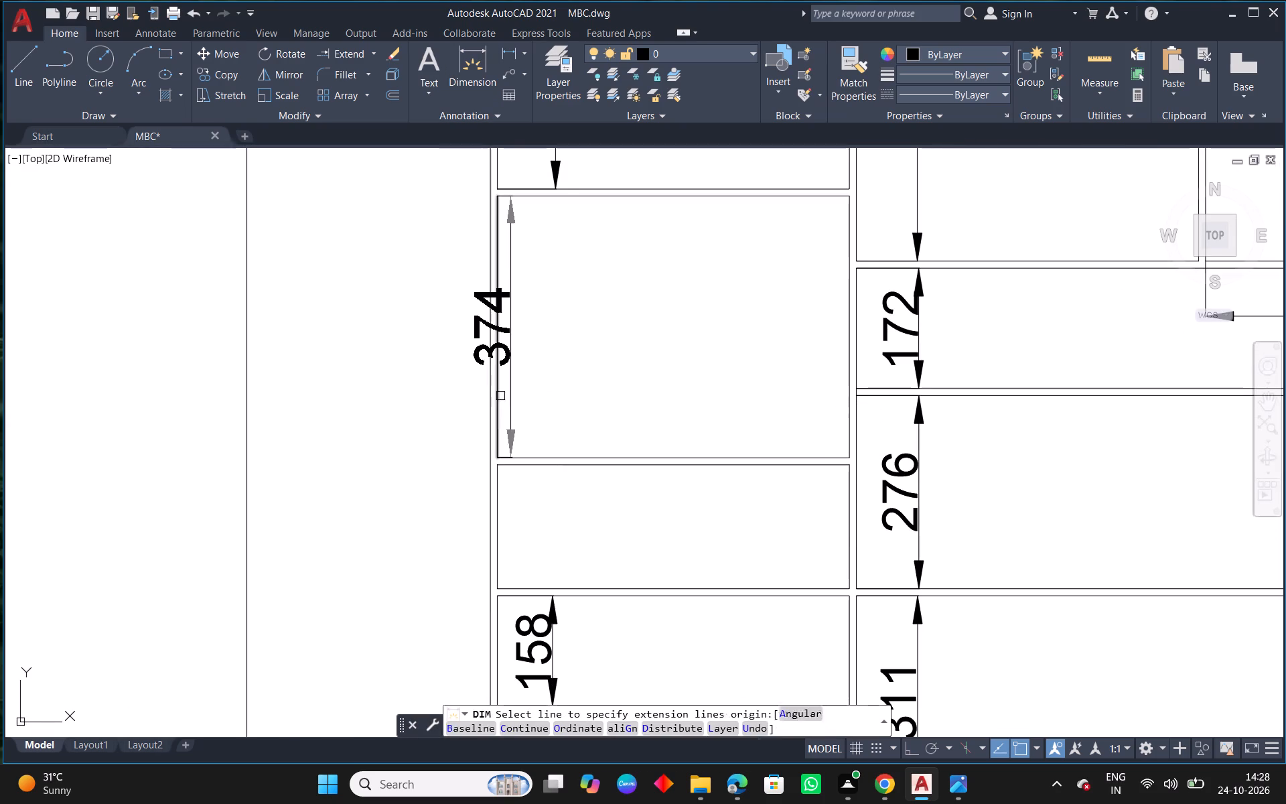
left_click_drag(498, 398, 508, 400)
left_click(555, 411)
right_click(555, 411)
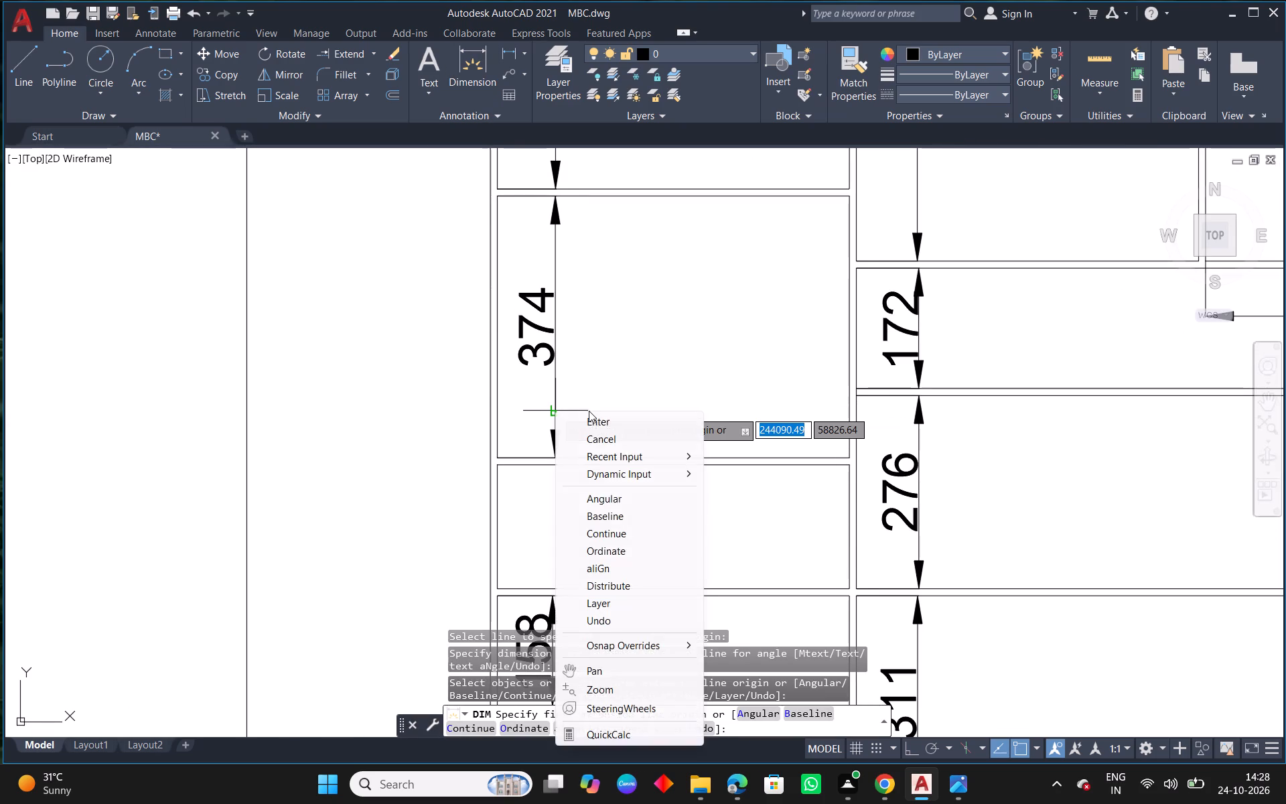
left_click(592, 421)
Copy a SHELF label from the wide shelf bay into each of the 523 bay's four upper compartments.
scroll(592, 421, "down", 3)
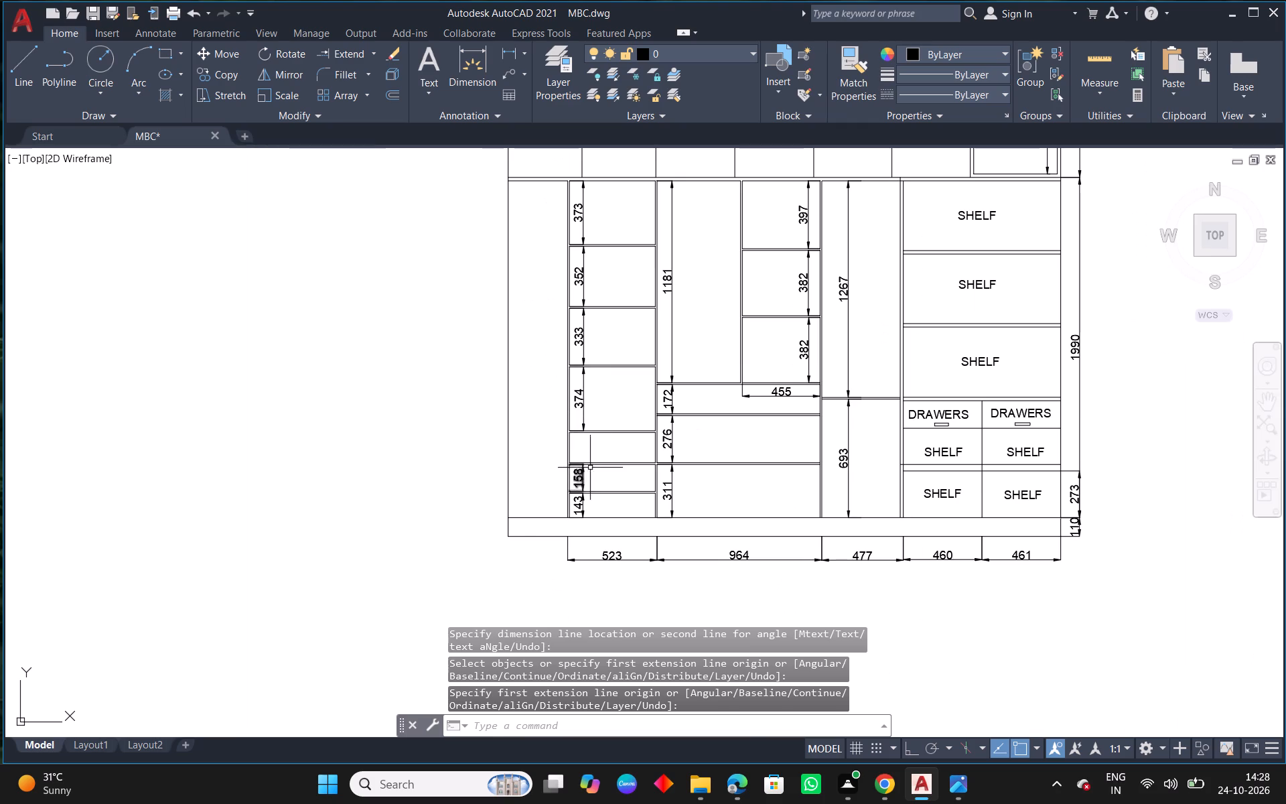
left_click(971, 281)
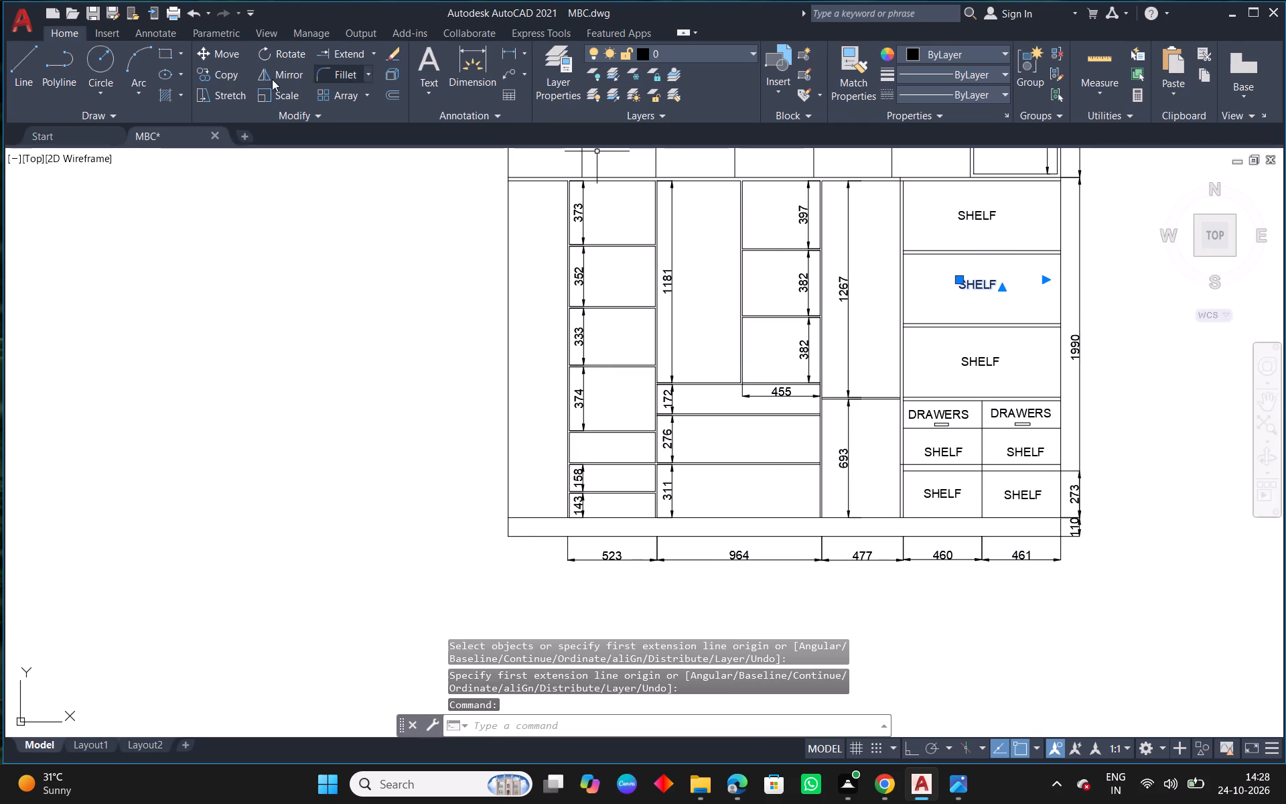
left_click(218, 72)
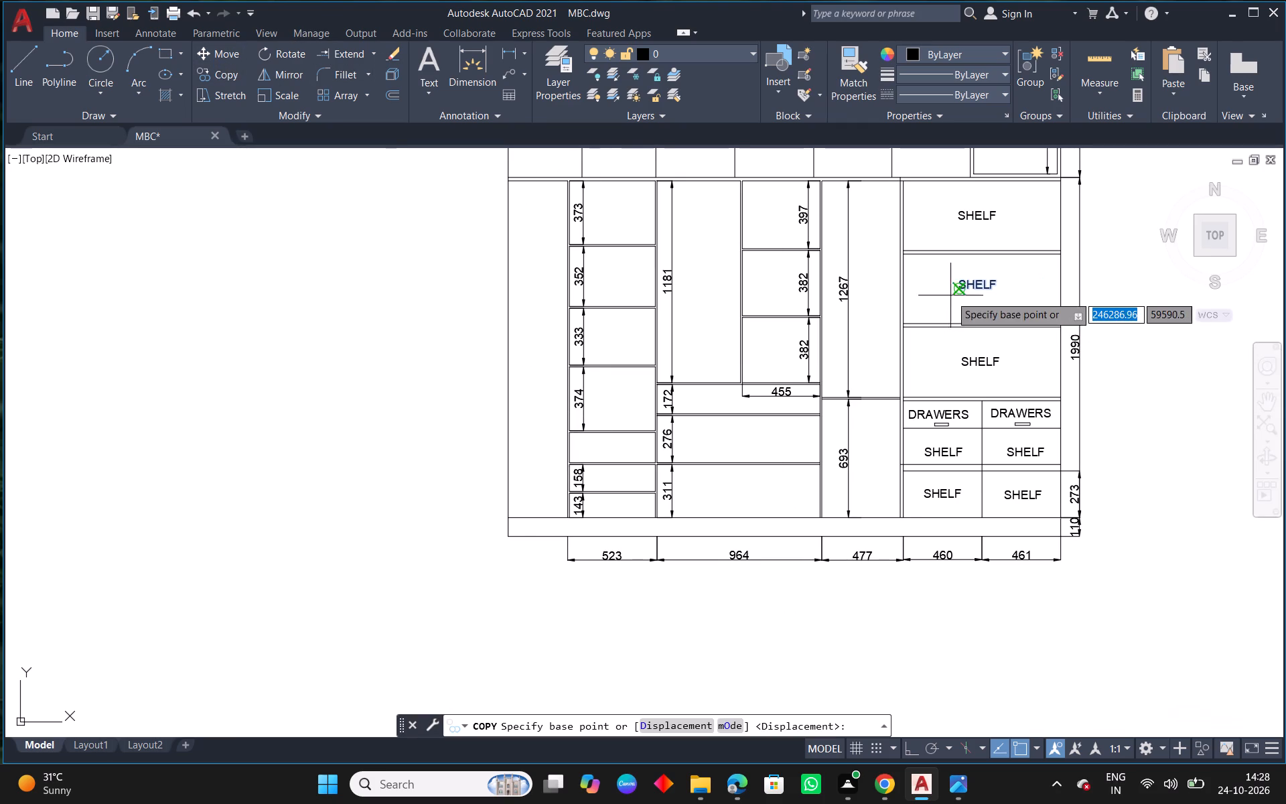
left_click(963, 289)
scroll(603, 205, "up", 3)
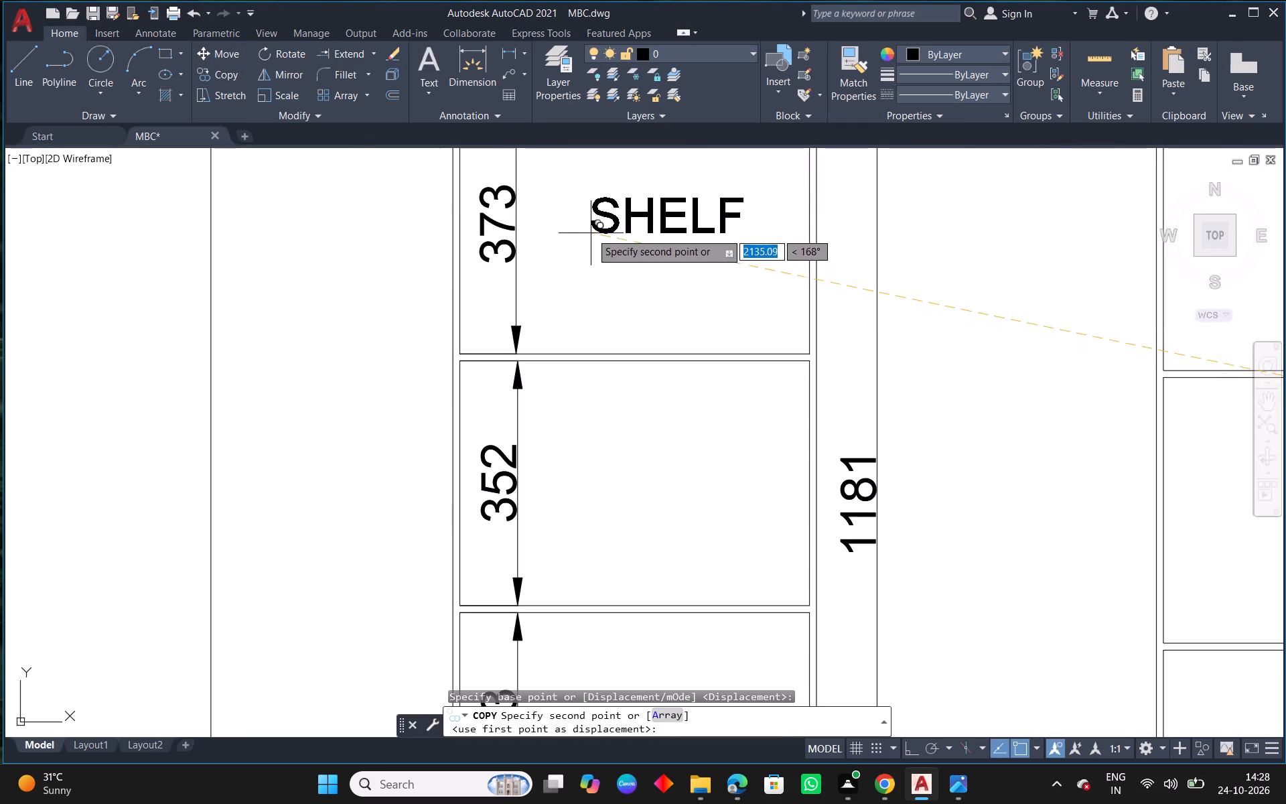
left_click(590, 232)
middle_click_drag(616, 440, 613, 307)
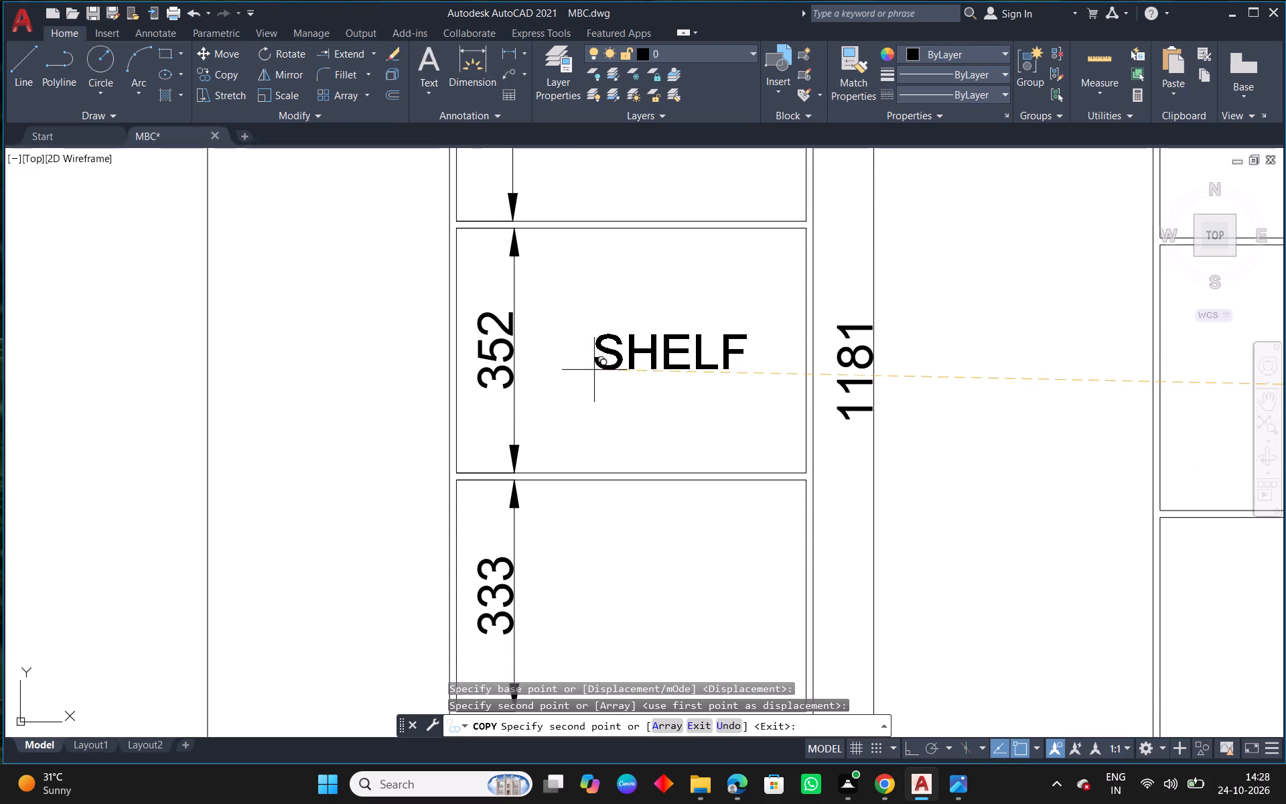
left_click(594, 370)
middle_click_drag(684, 478, 681, 320)
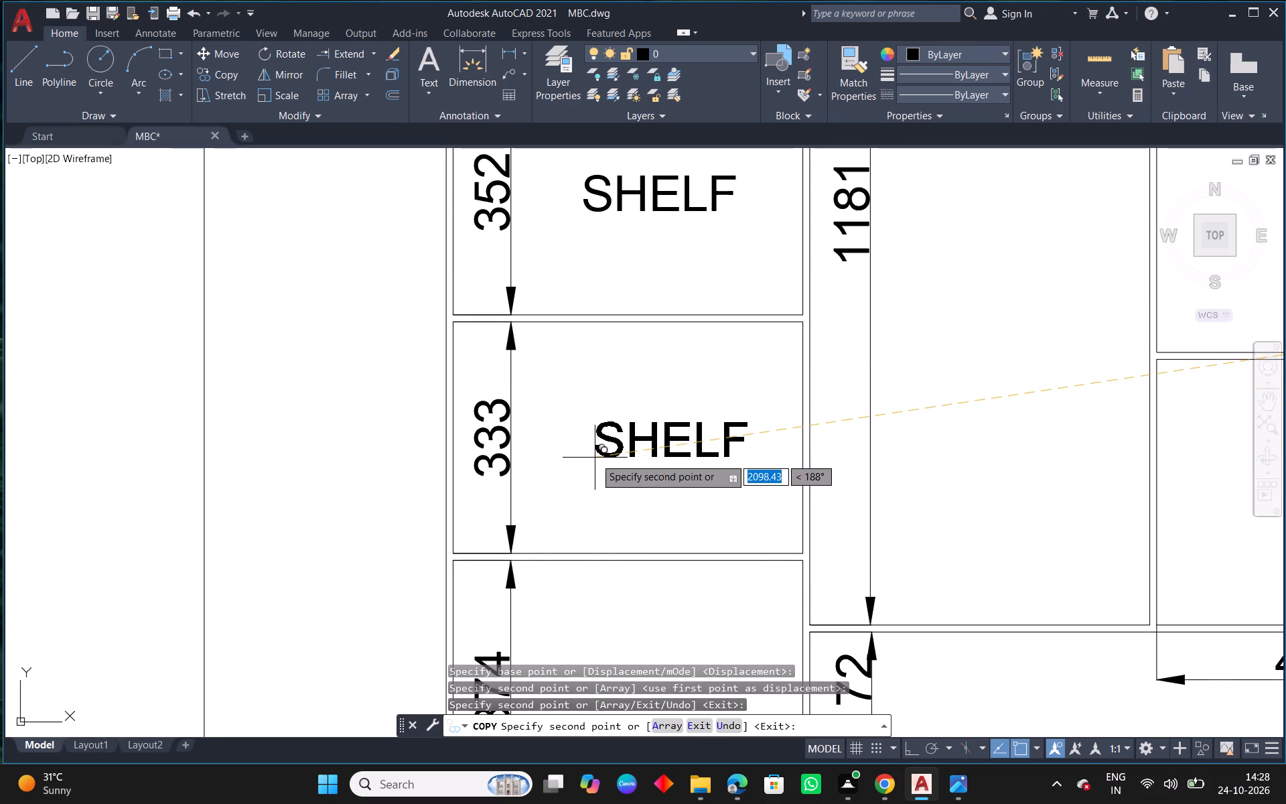
left_click(595, 458)
middle_click_drag(678, 505, 715, 320)
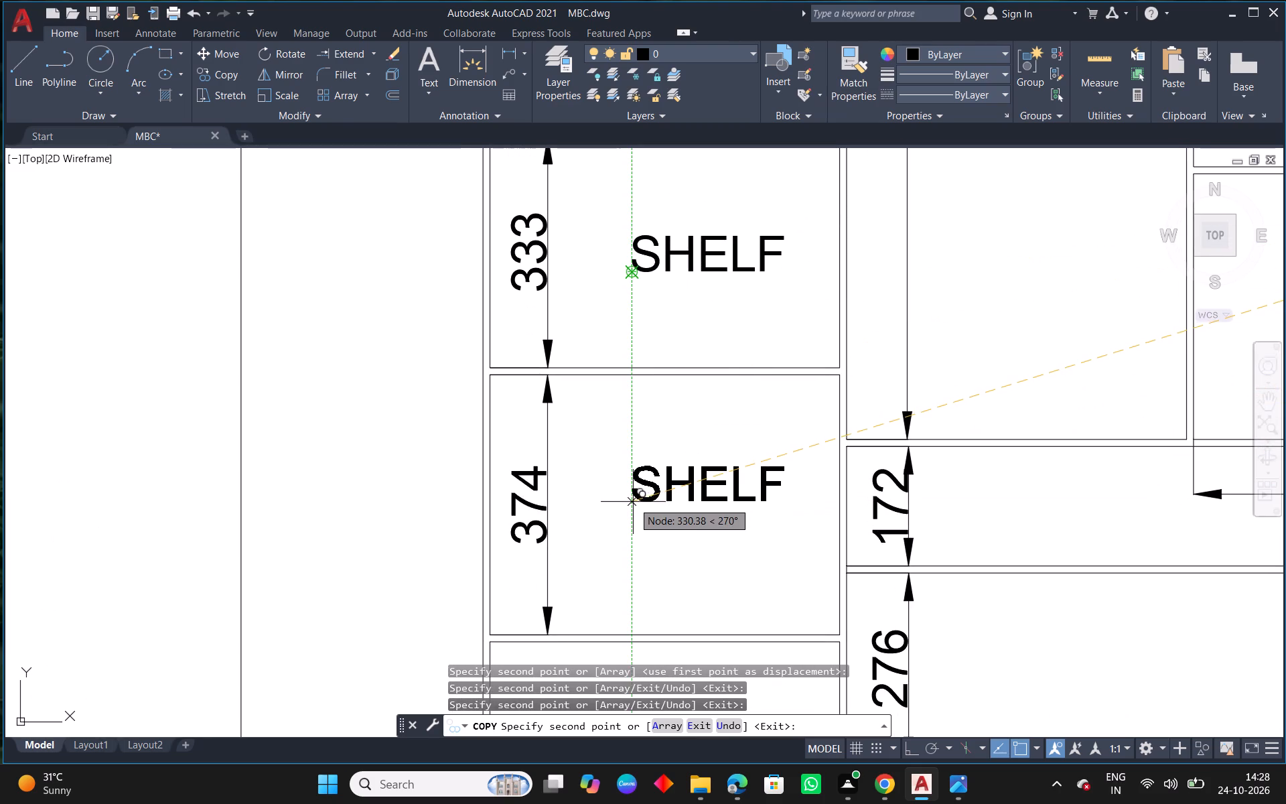
left_click(633, 502)
scroll(638, 505, "down", 3)
right_click(468, 308)
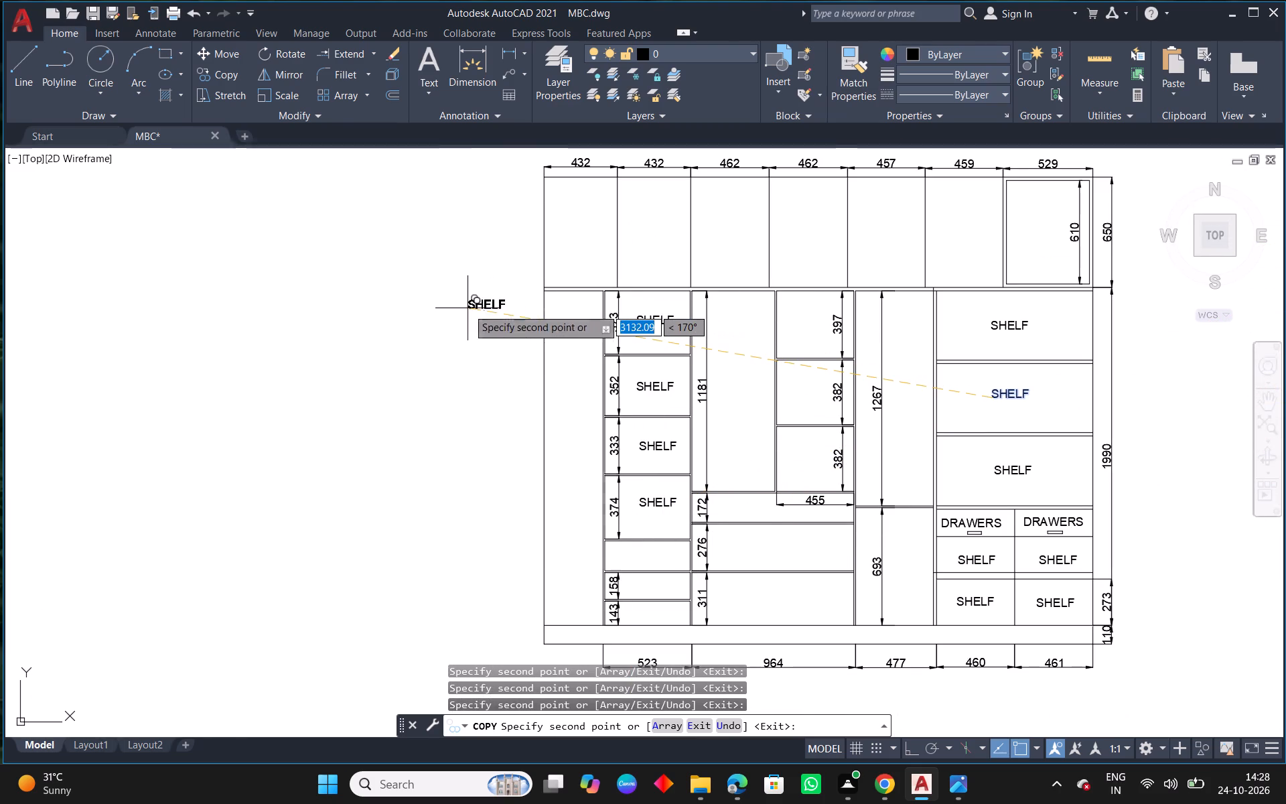
left_click(520, 332)
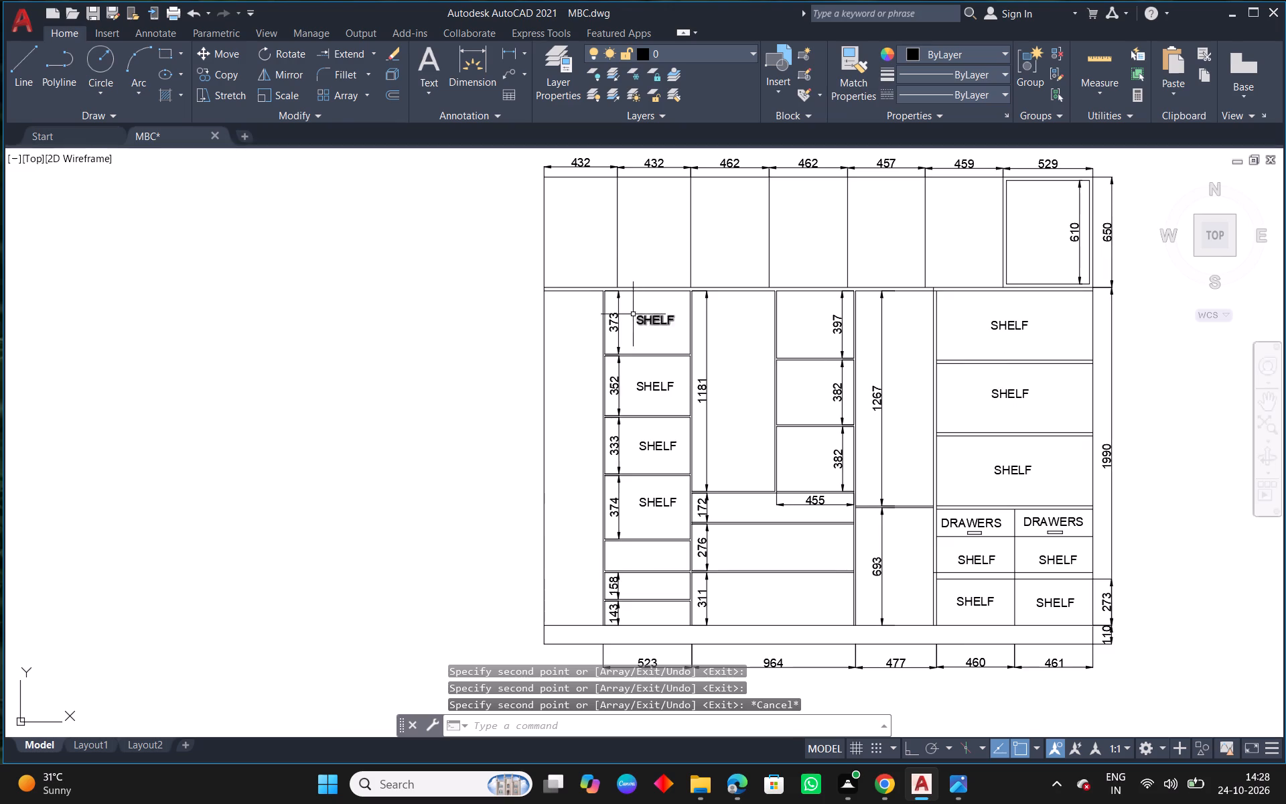
Copy the SHELF label from the 523 bay's second compartment into the adjacent 1181-high compartment.
scroll(753, 385, "down", 4)
middle_click_drag(653, 406, 1014, 443)
scroll(1013, 444, "down", 2)
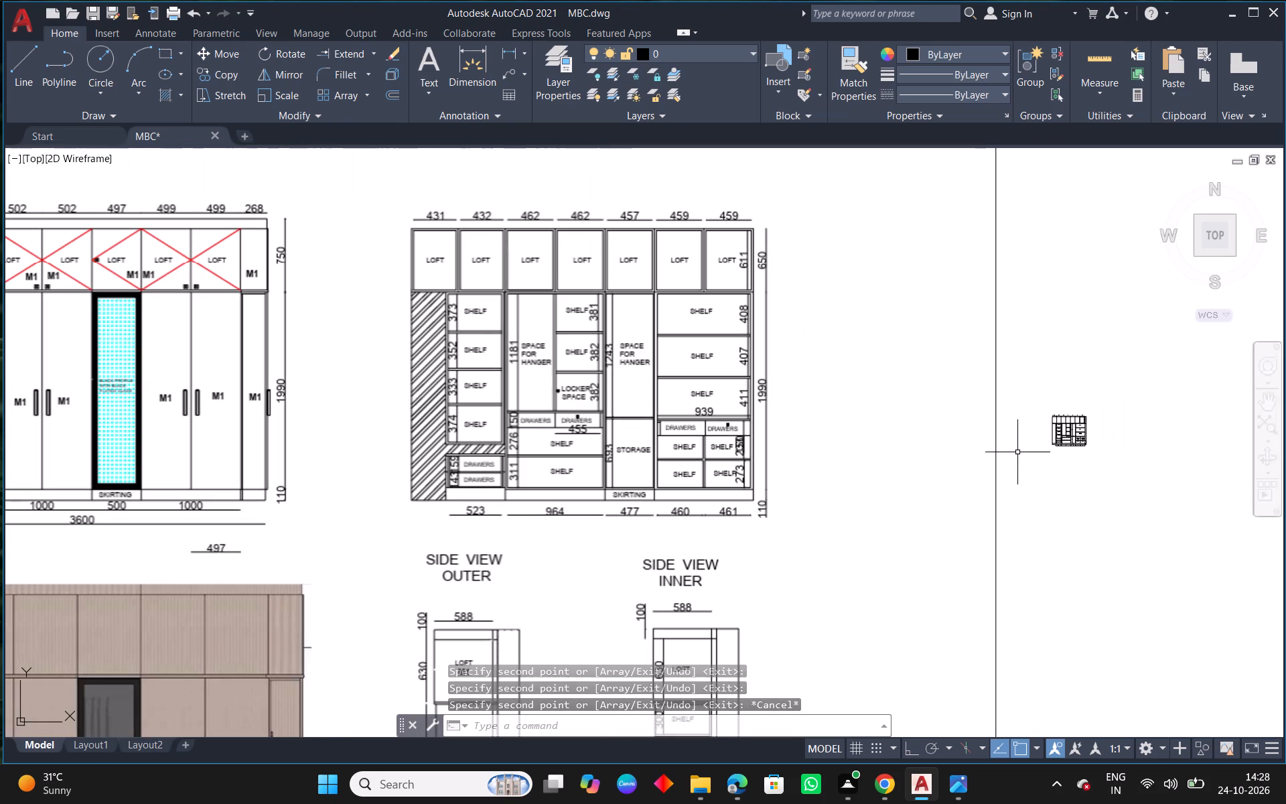
scroll(1072, 407, "up", 2)
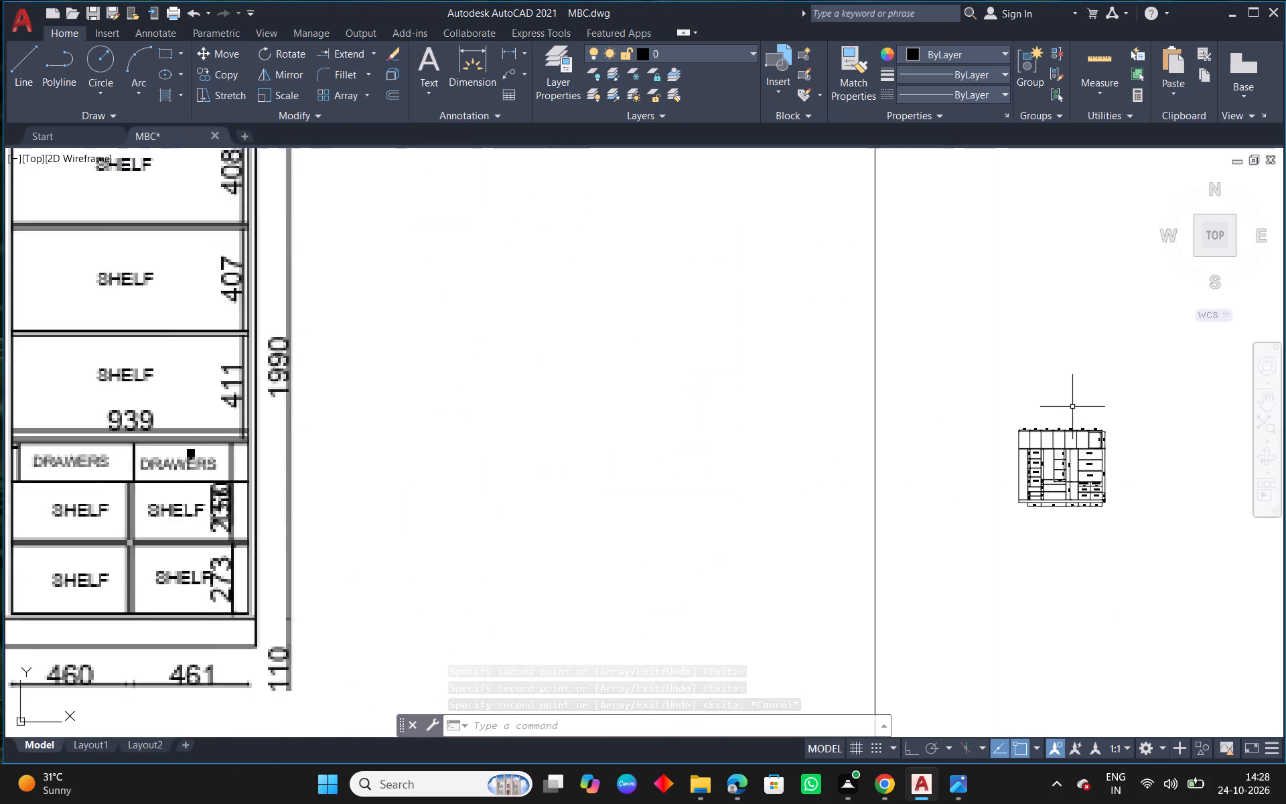
scroll(1072, 407, "up", 1)
scroll(1109, 513, "up", 1)
middle_click_drag(1100, 509, 946, 413)
scroll(833, 407, "up", 3)
left_click(693, 338)
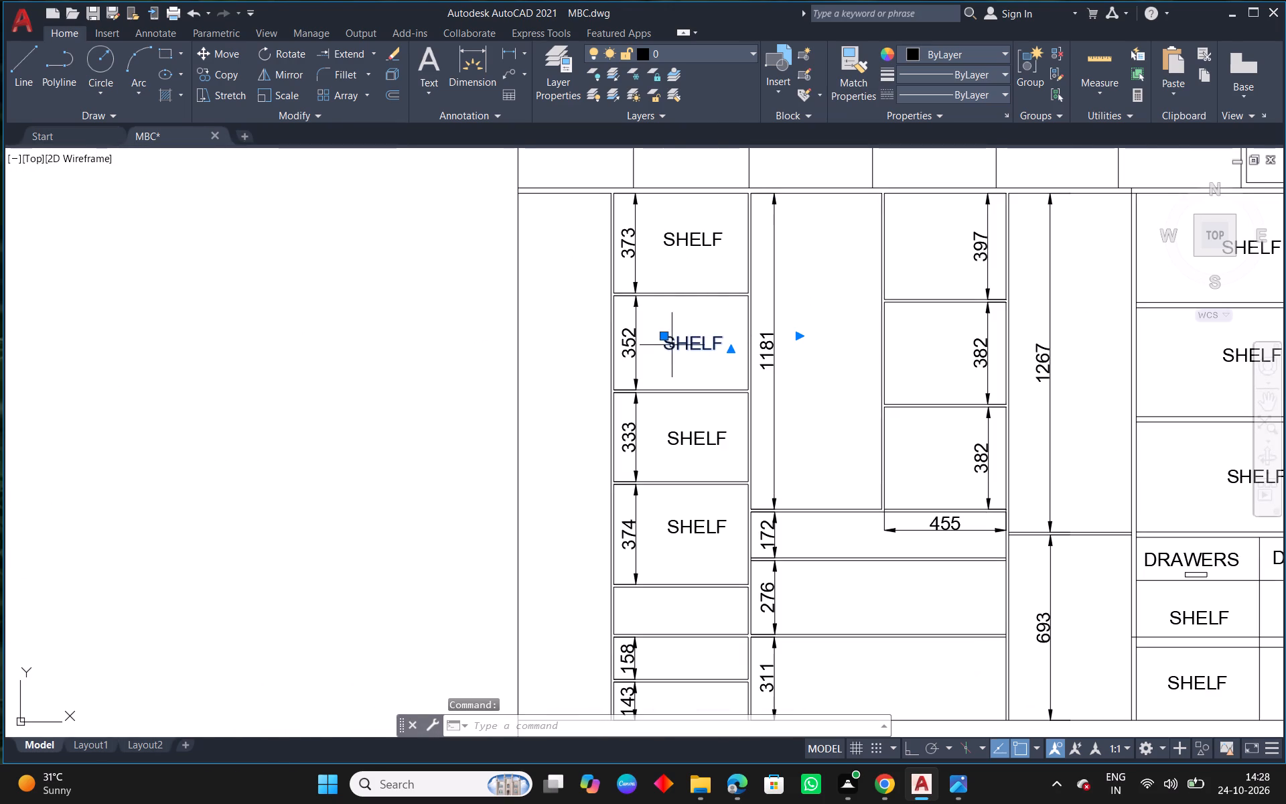
left_click(222, 72)
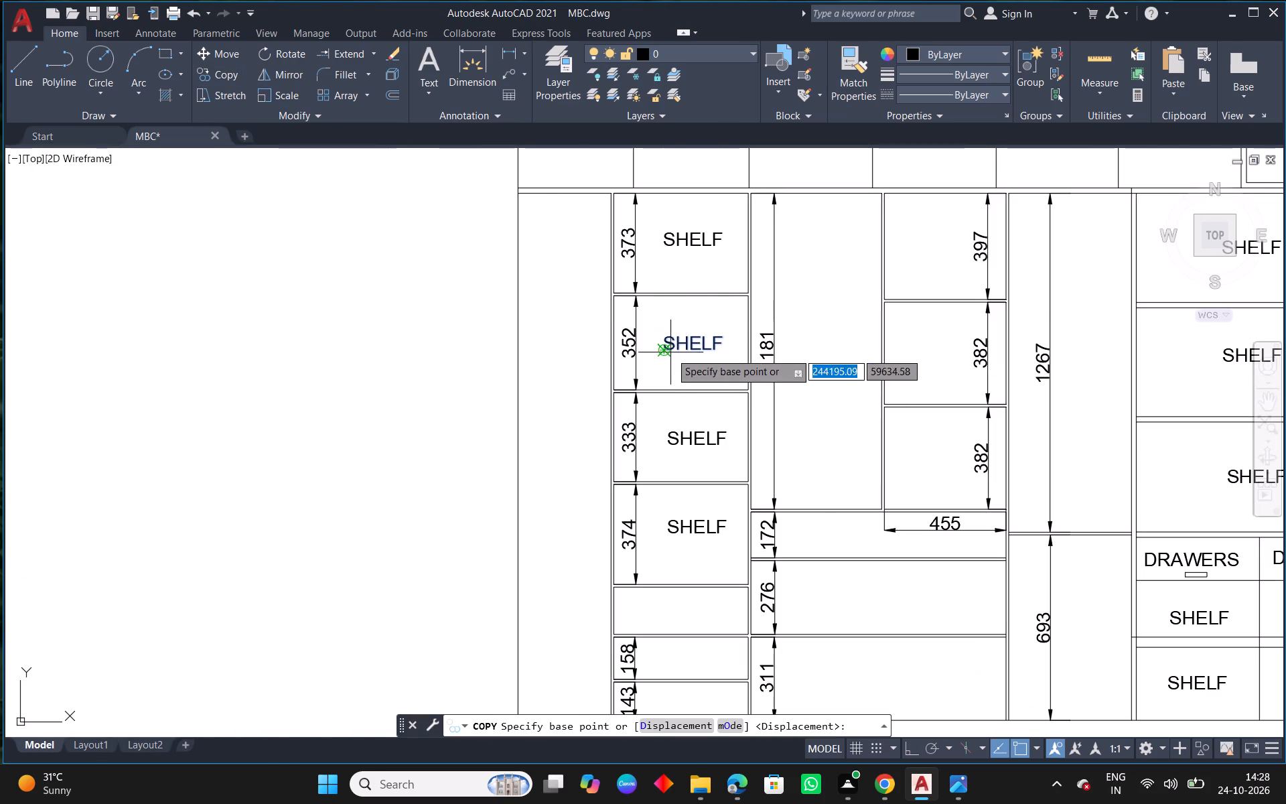
left_click(670, 352)
scroll(796, 343, "up", 2)
left_click(796, 363)
right_click(797, 362)
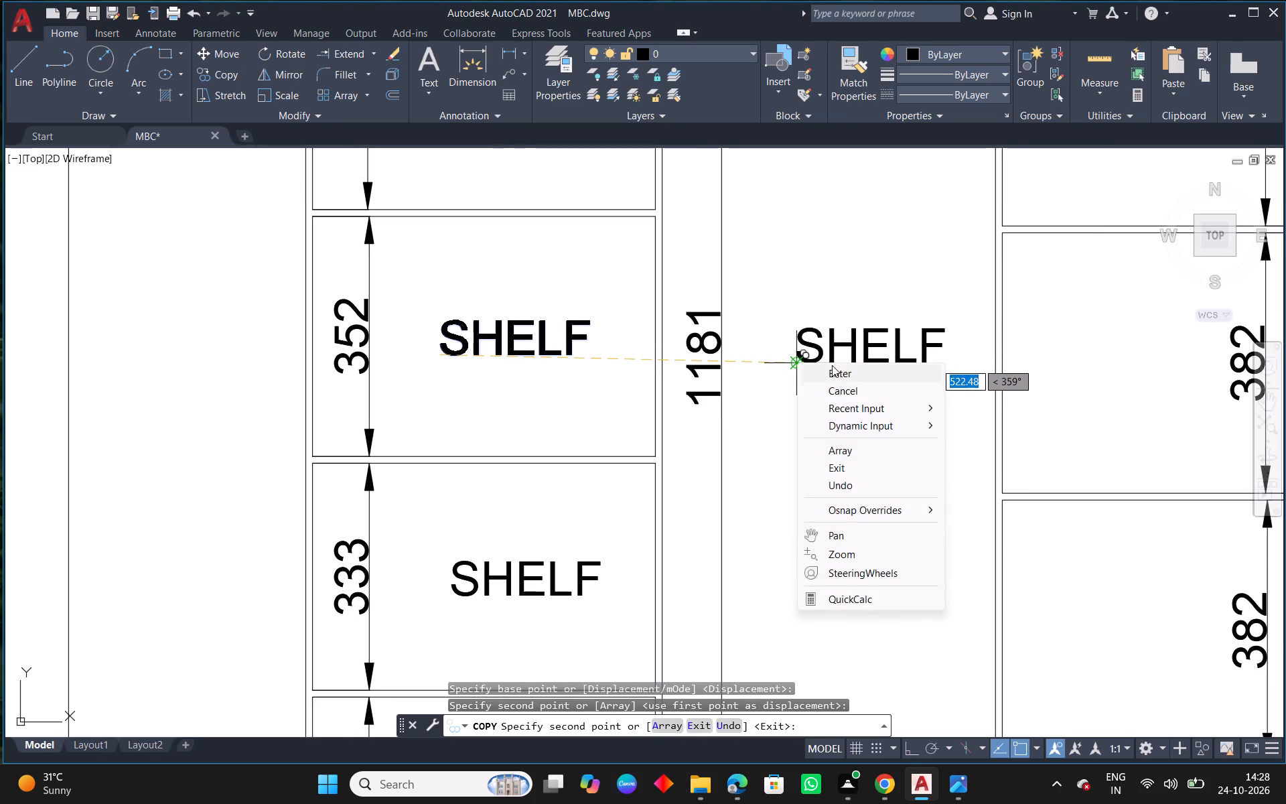
left_click(833, 369)
Change the copied SHELF label in the 1181-high compartment to read SPACES FOR HANGER.
type("ED")
key("space")
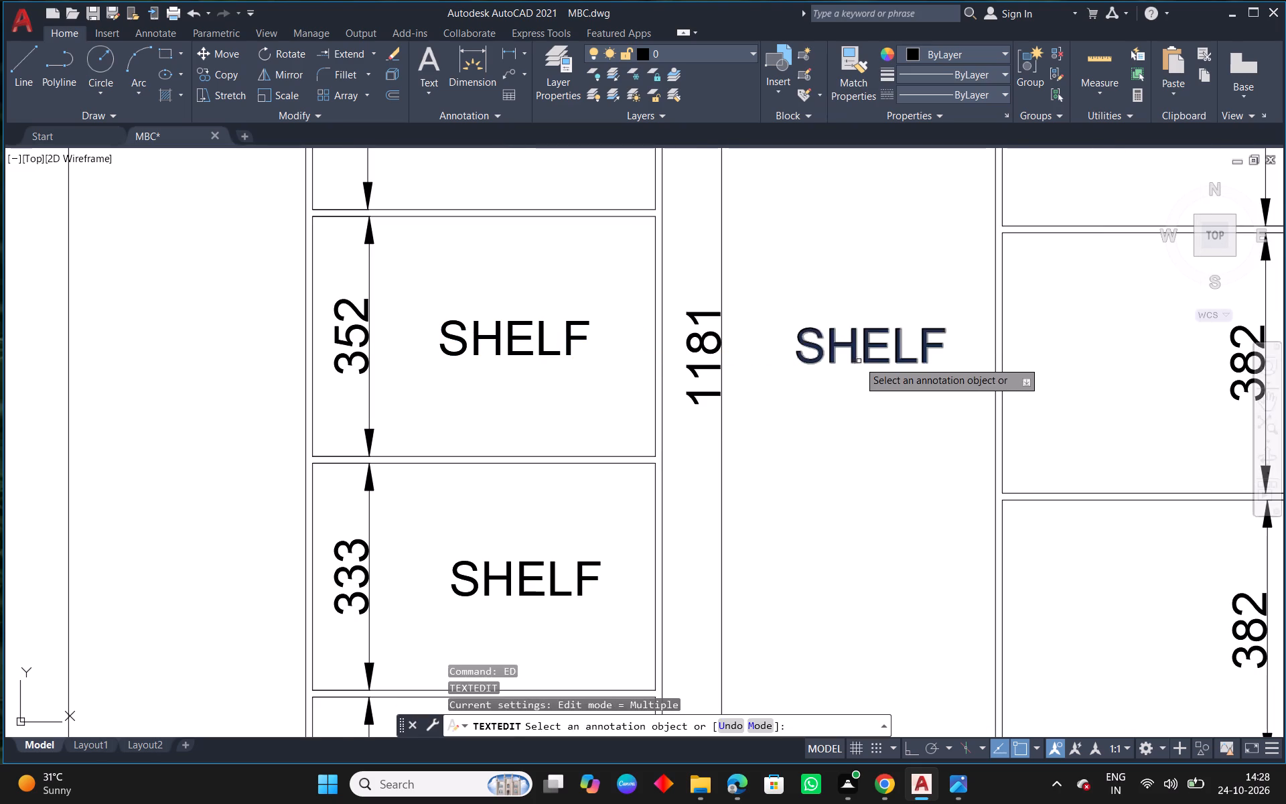
left_click(861, 360)
left_click(876, 354)
left_click(883, 346)
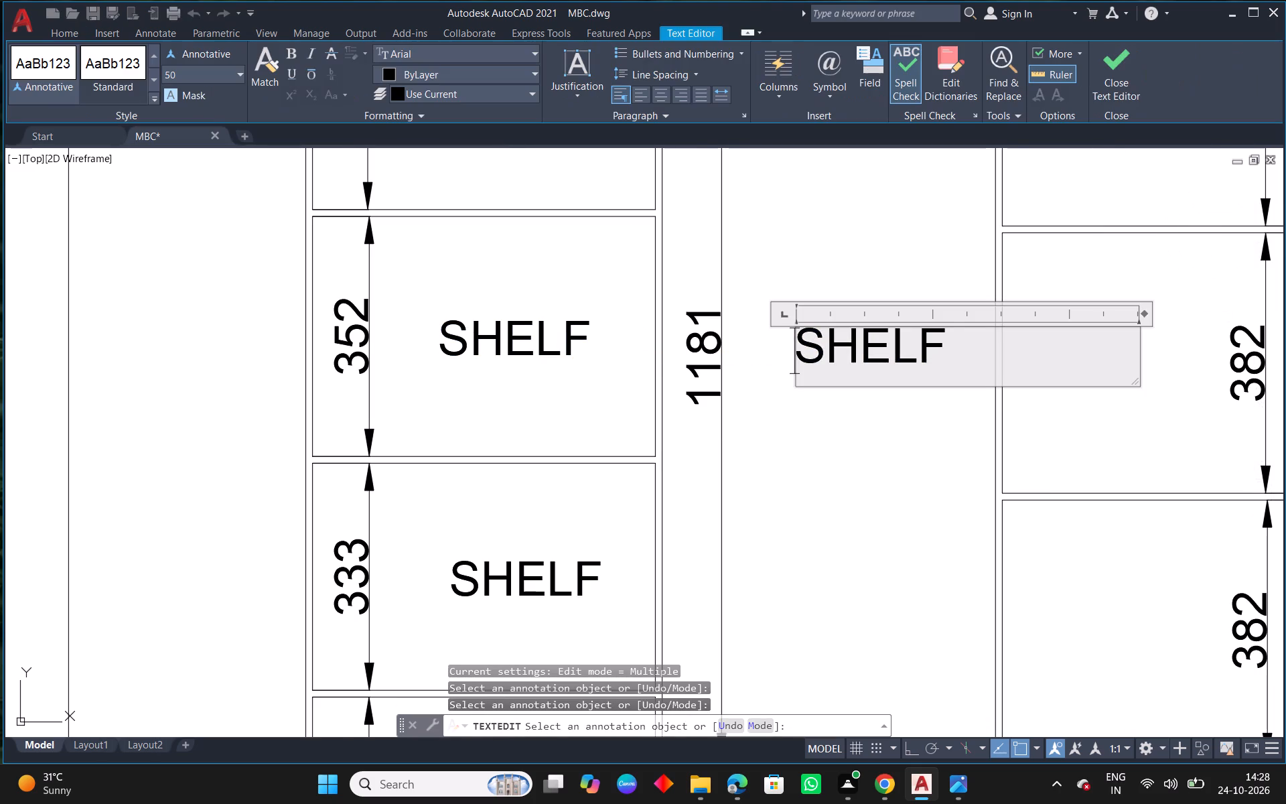
left_click_drag(962, 342, 717, 336)
key("BackSpace")
type("SPACES")
key("space")
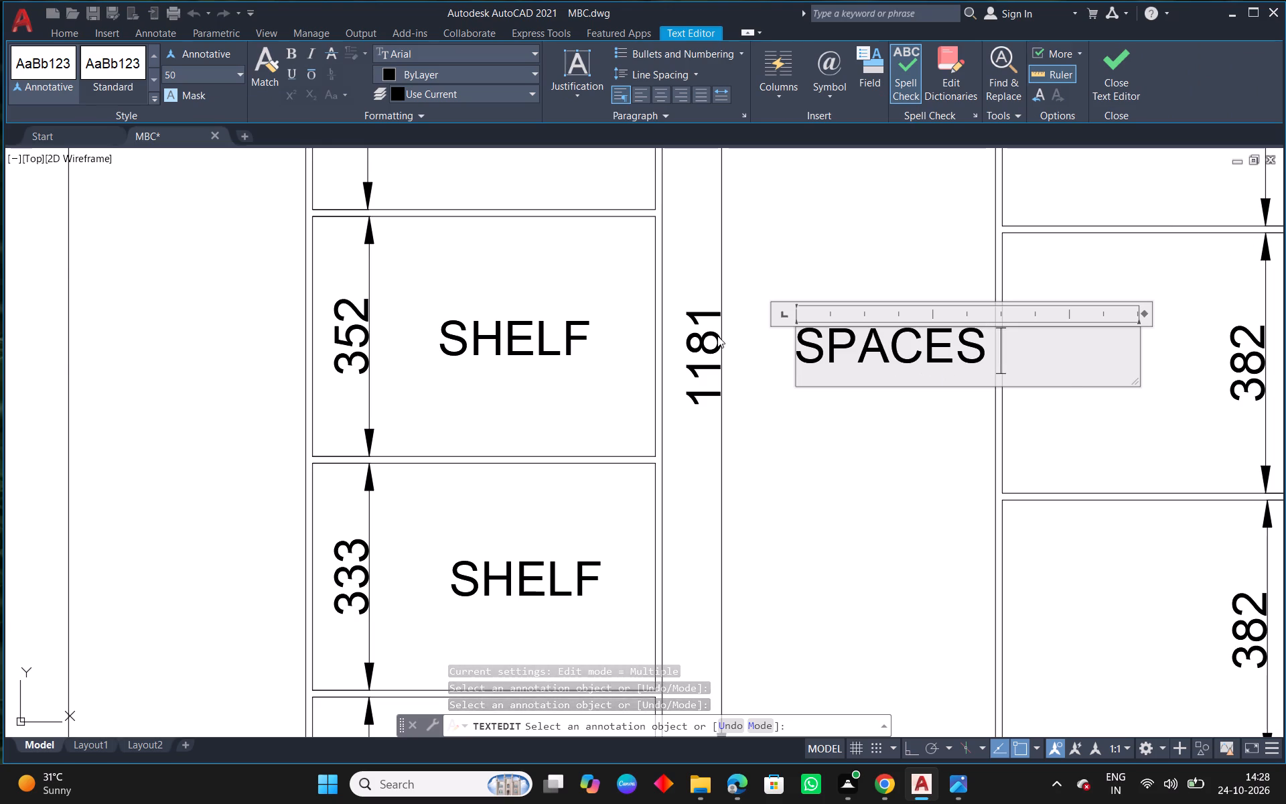
scroll(743, 496, "down", 10)
scroll(769, 555, "up", 1)
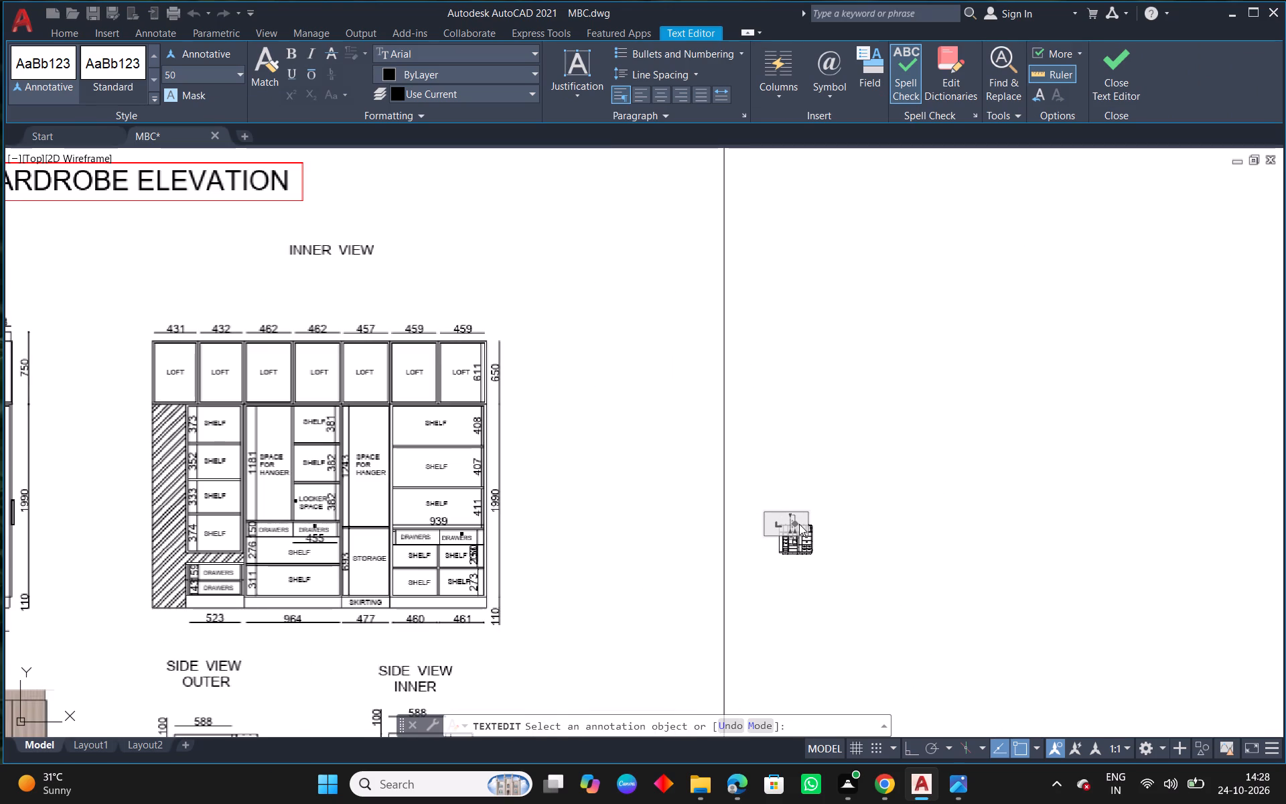
scroll(800, 524, "up", 3)
scroll(767, 569, "up", 5)
middle_click_drag(780, 588, 787, 292)
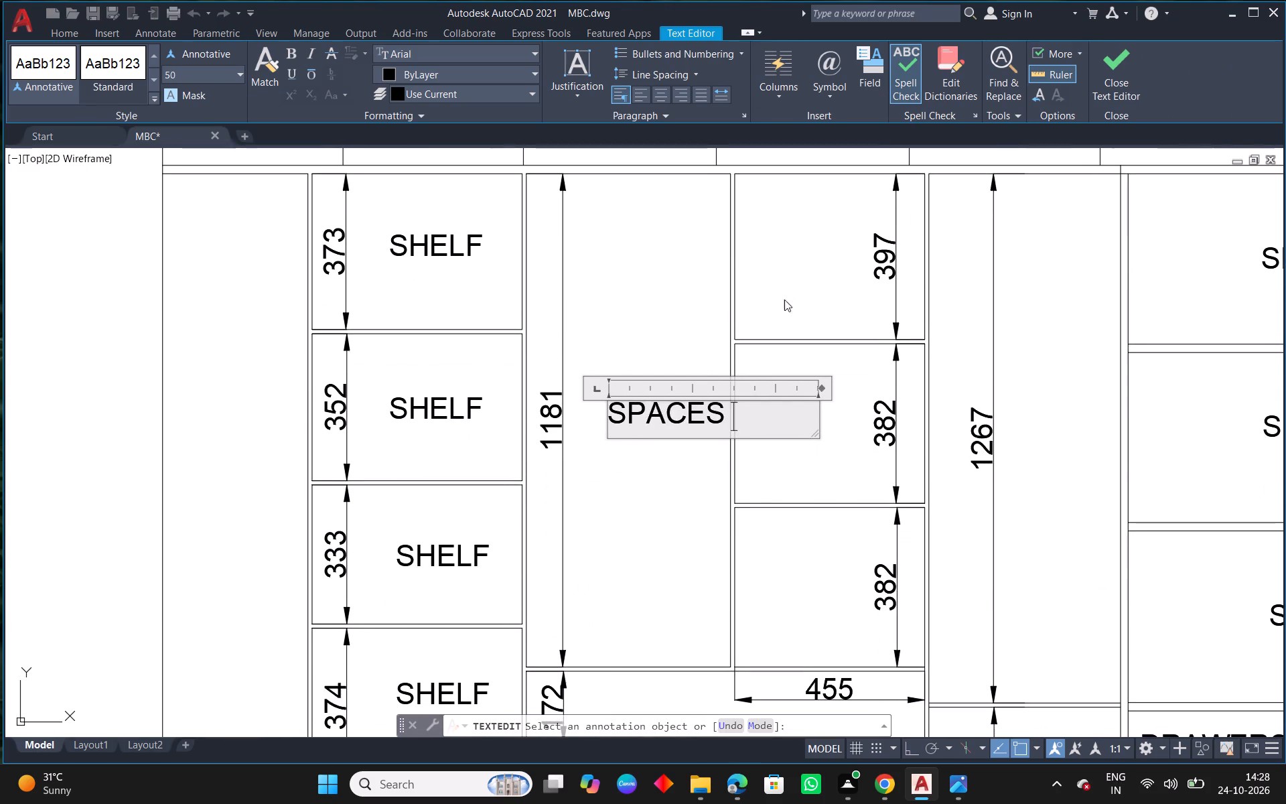
key("space")
type("FOR HANGER")
key("space")
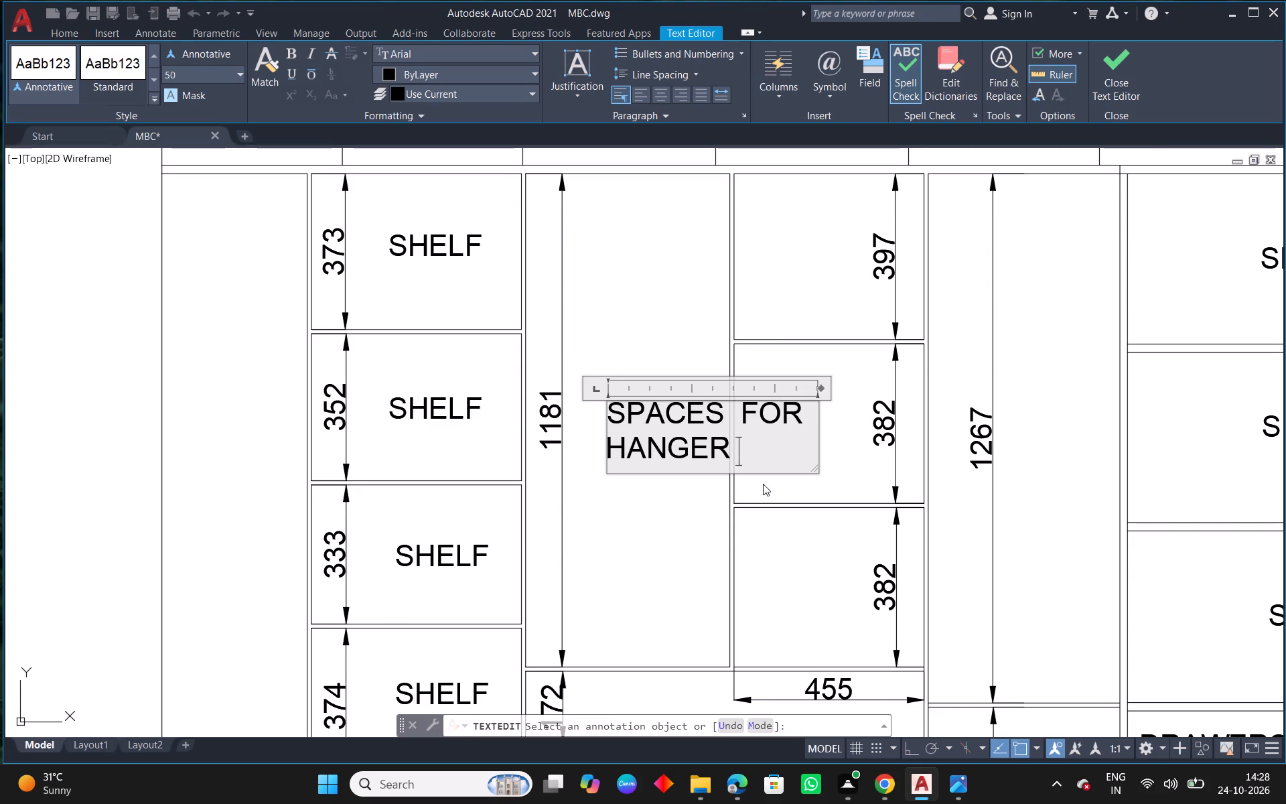
left_click(630, 553)
key("Escape")
Shift the SPACES FOR HANGER label horizontally so it starts just beside the 1181 dimension line.
scroll(622, 441, "up", 2)
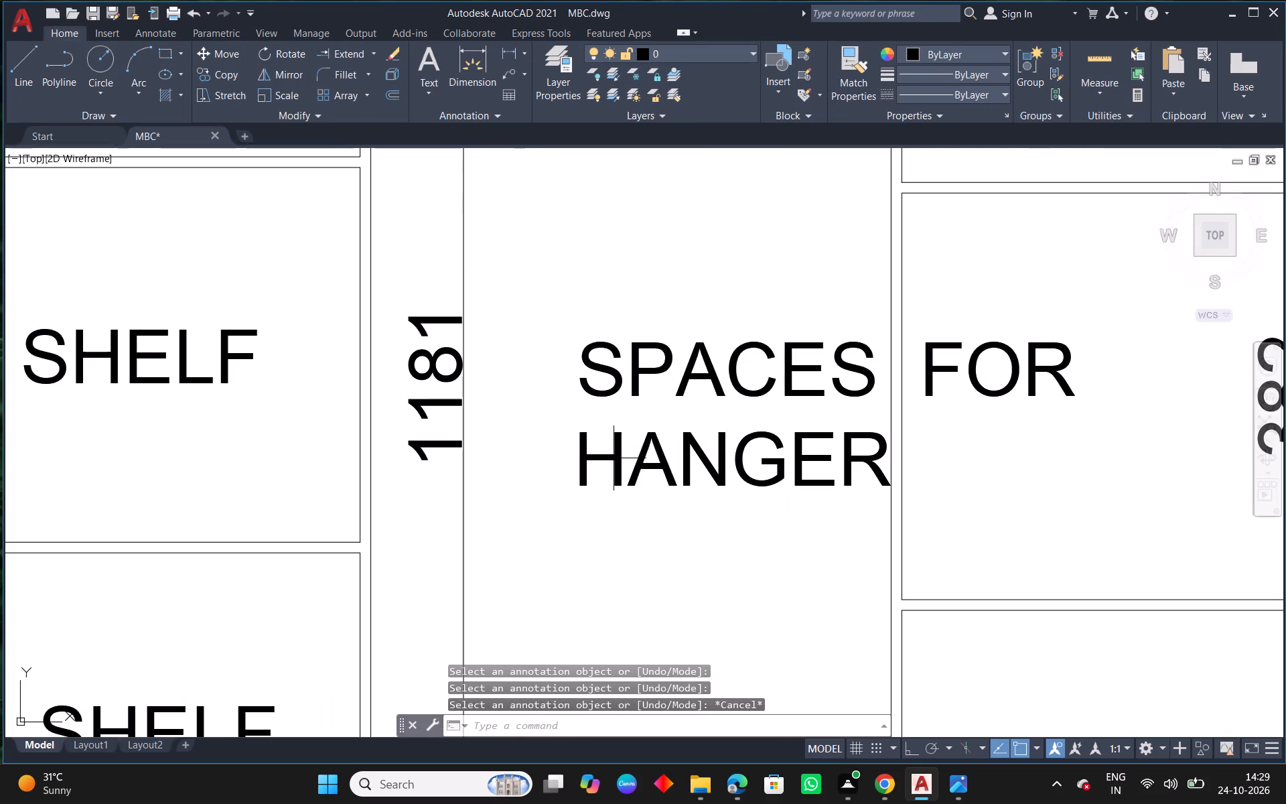
left_click(614, 458)
left_click(583, 342)
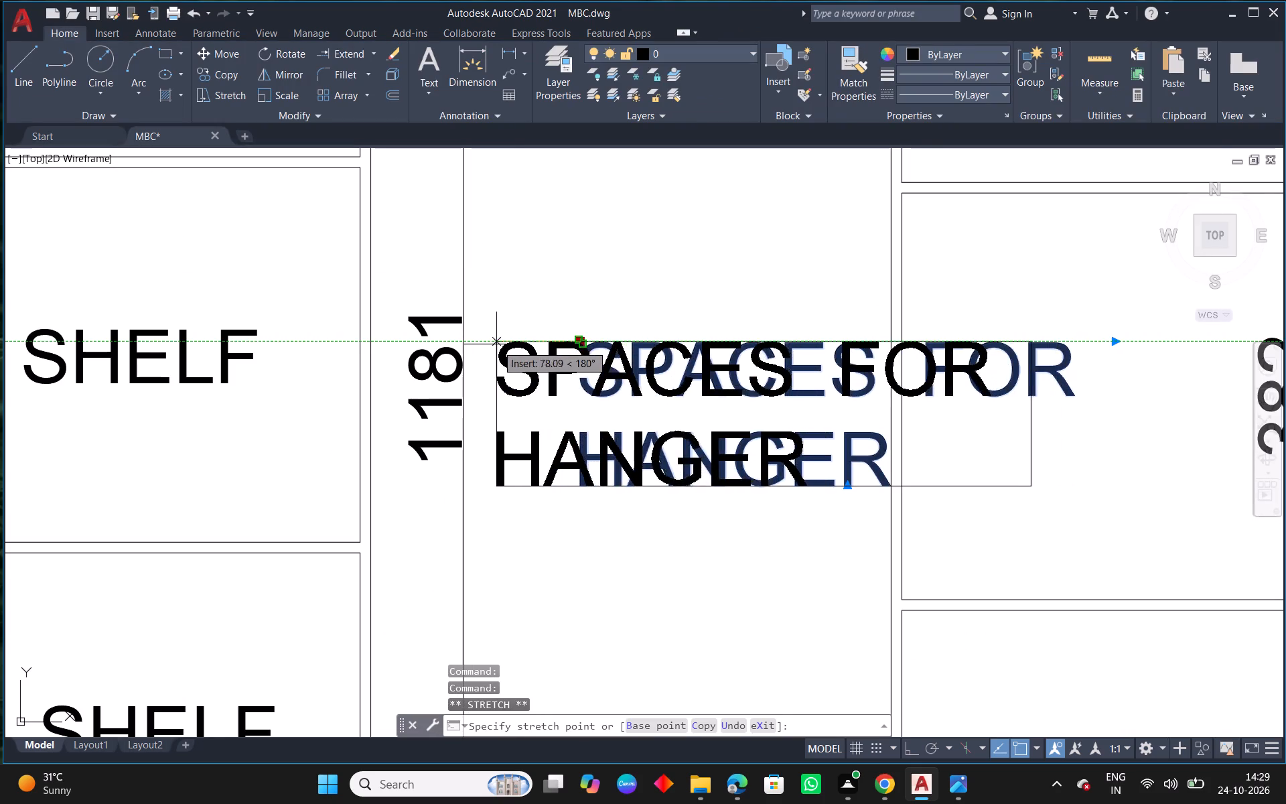
left_click(491, 345)
key("Escape")
Shift the 1181 dimension line closer to the 523 bay's partition, away from the hanger label.
left_click(457, 370)
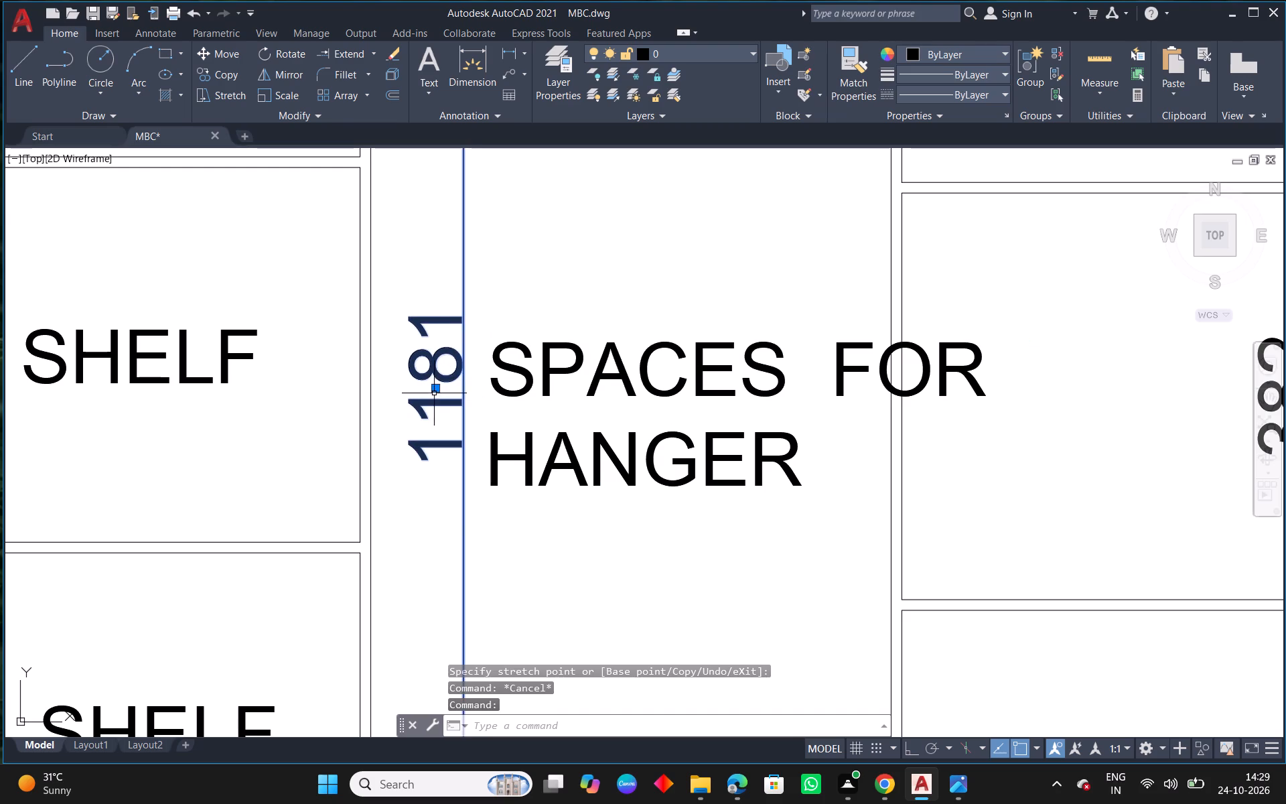
left_click(437, 389)
left_click(434, 392)
key("Escape")
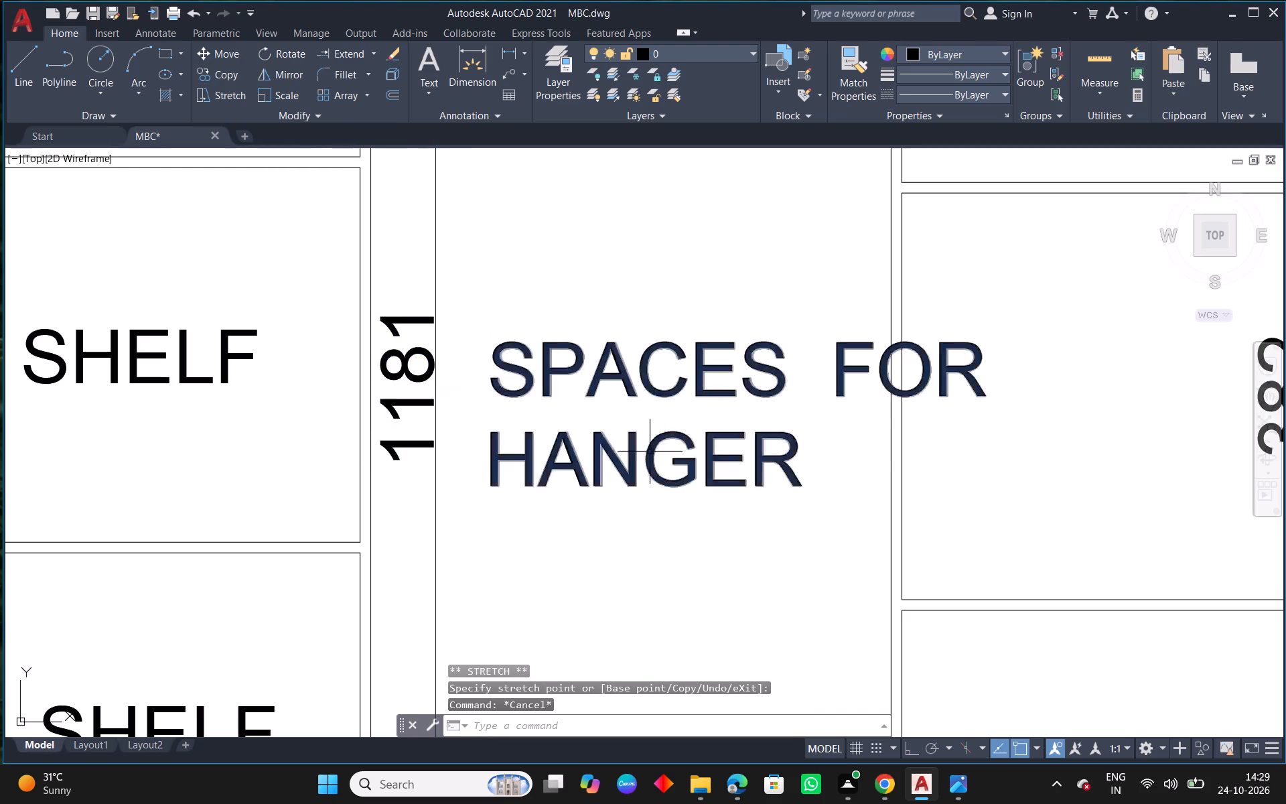
Narrow the hanger label's text frame so SPACES, FOR and HANGER wrap onto three lines within the compartment.
left_click(628, 460)
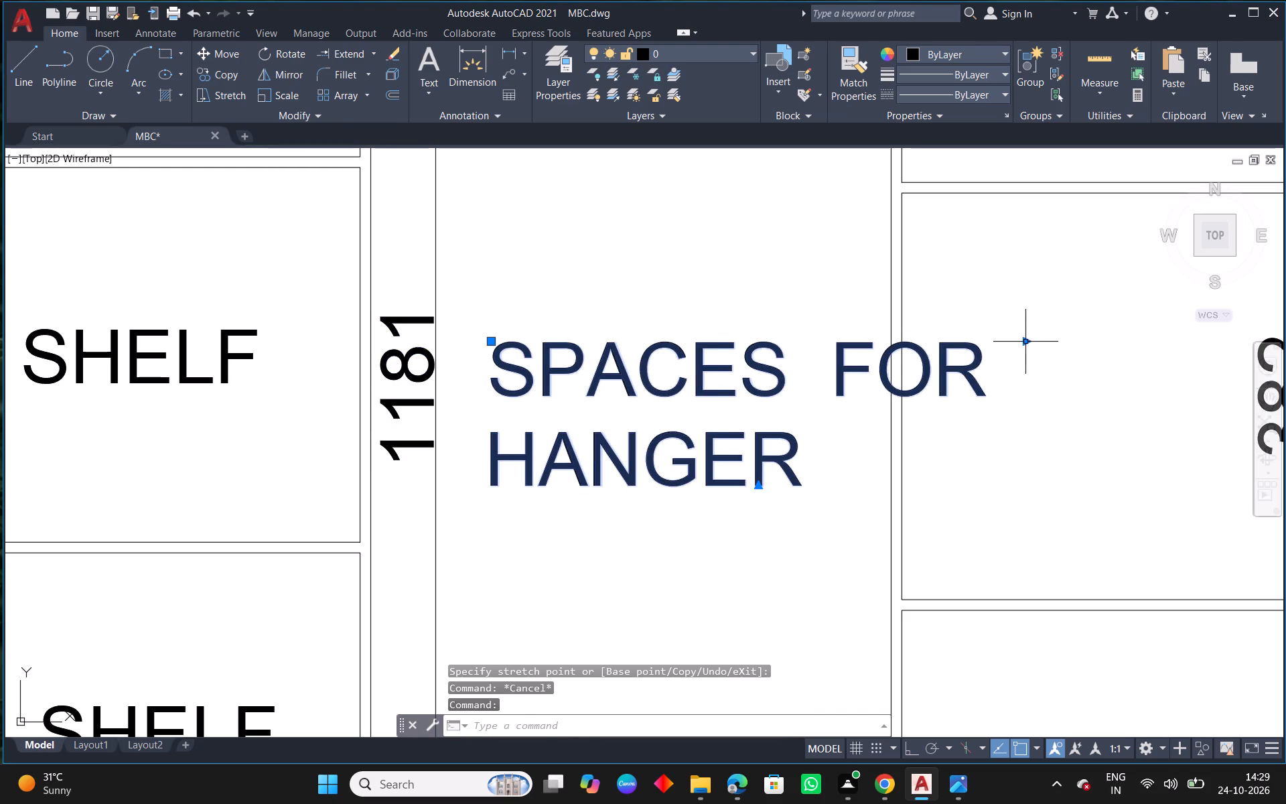
left_click_drag(1028, 342, 1019, 342)
left_click(814, 371)
key("Escape")
Examine the reference inner view for the compartment labels in the 964 bay.
scroll(885, 423, "down", 3)
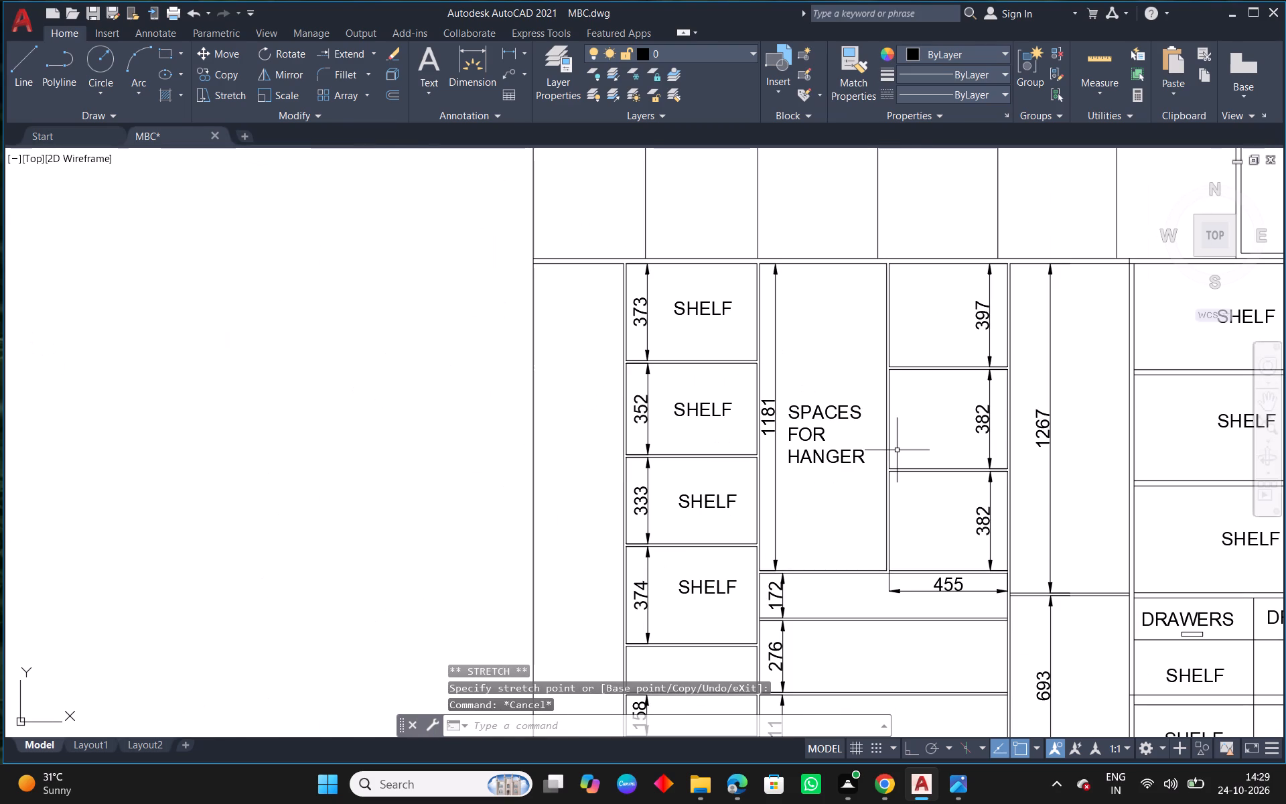
scroll(826, 457, "down", 3)
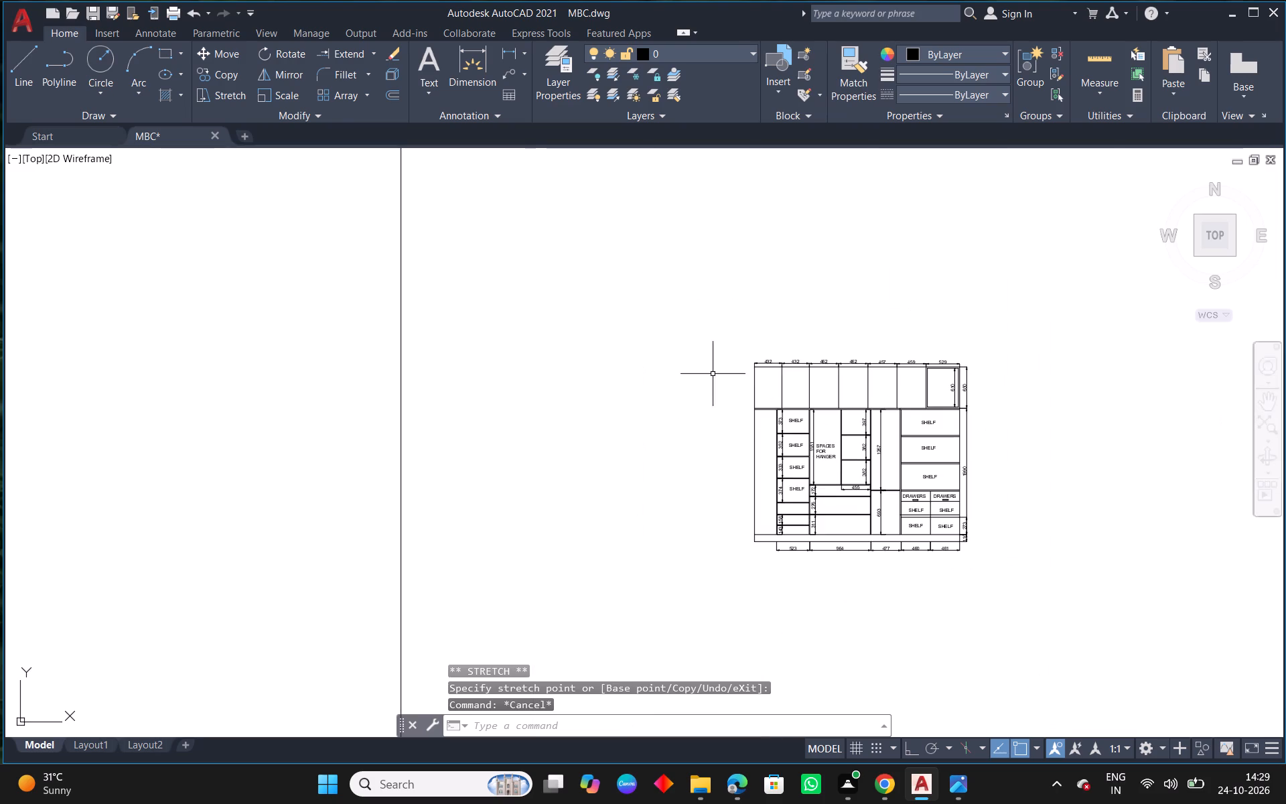
scroll(708, 330, "down", 3)
scroll(807, 366, "up", 4)
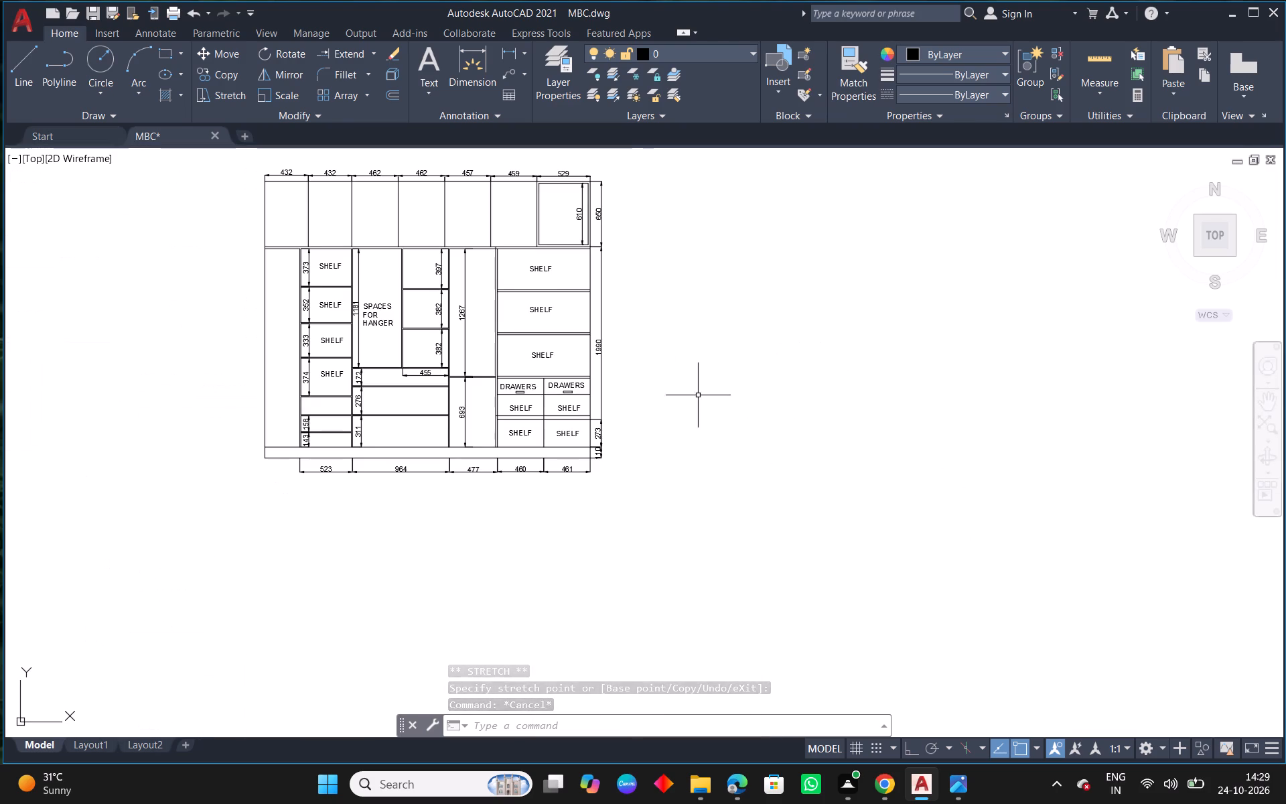
middle_click_drag(550, 382, 854, 407)
scroll(647, 407, "down", 2)
middle_click_drag(1285, 446, 1009, 356)
middle_click_drag(575, 426, 1205, 403)
middle_click_drag(746, 407, 1285, 329)
scroll(1285, 329, "down", 2)
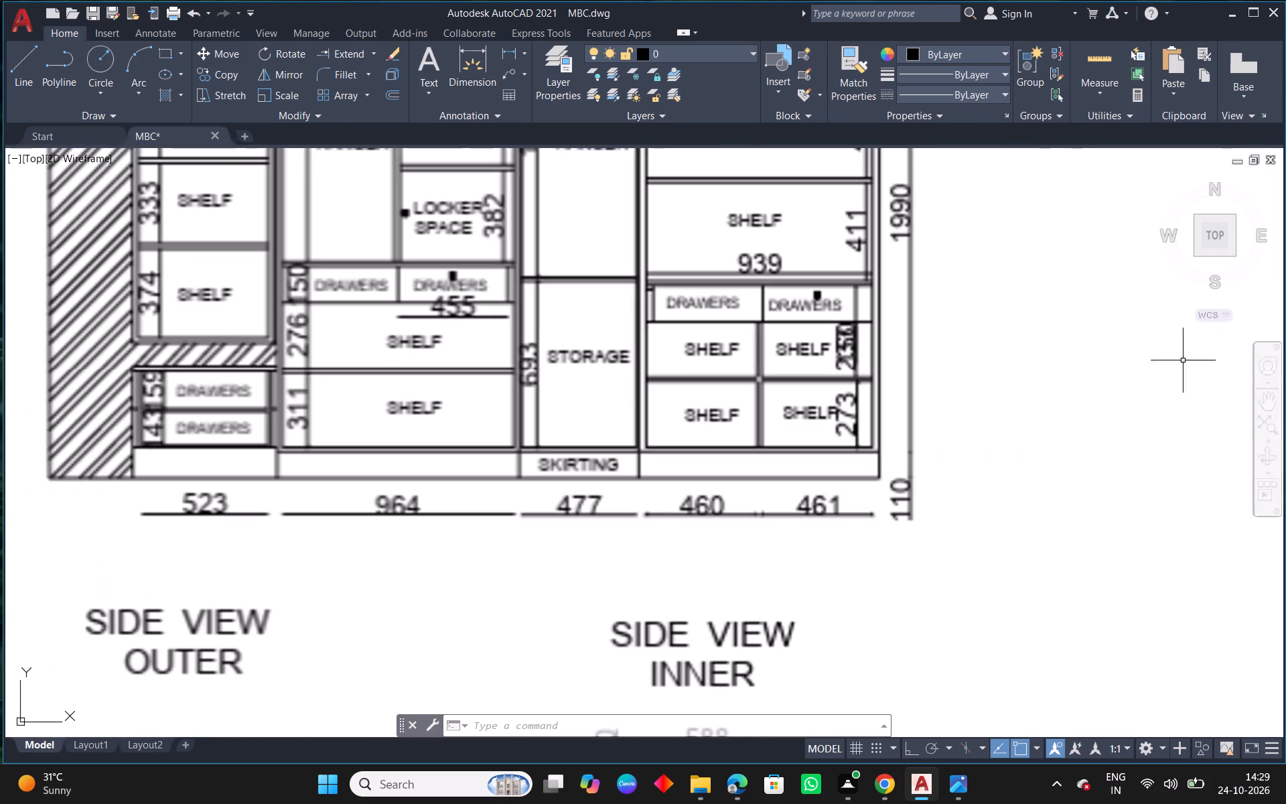
Copy the SHELF label from the 523 bay's third compartment into the 964 bay's 276-high and 311-high compartments.
middle_click_drag(1094, 378, 551, 431)
scroll(1127, 378, "up", 3)
scroll(865, 316, "up", 4)
middle_click_drag(1137, 416, 642, 329)
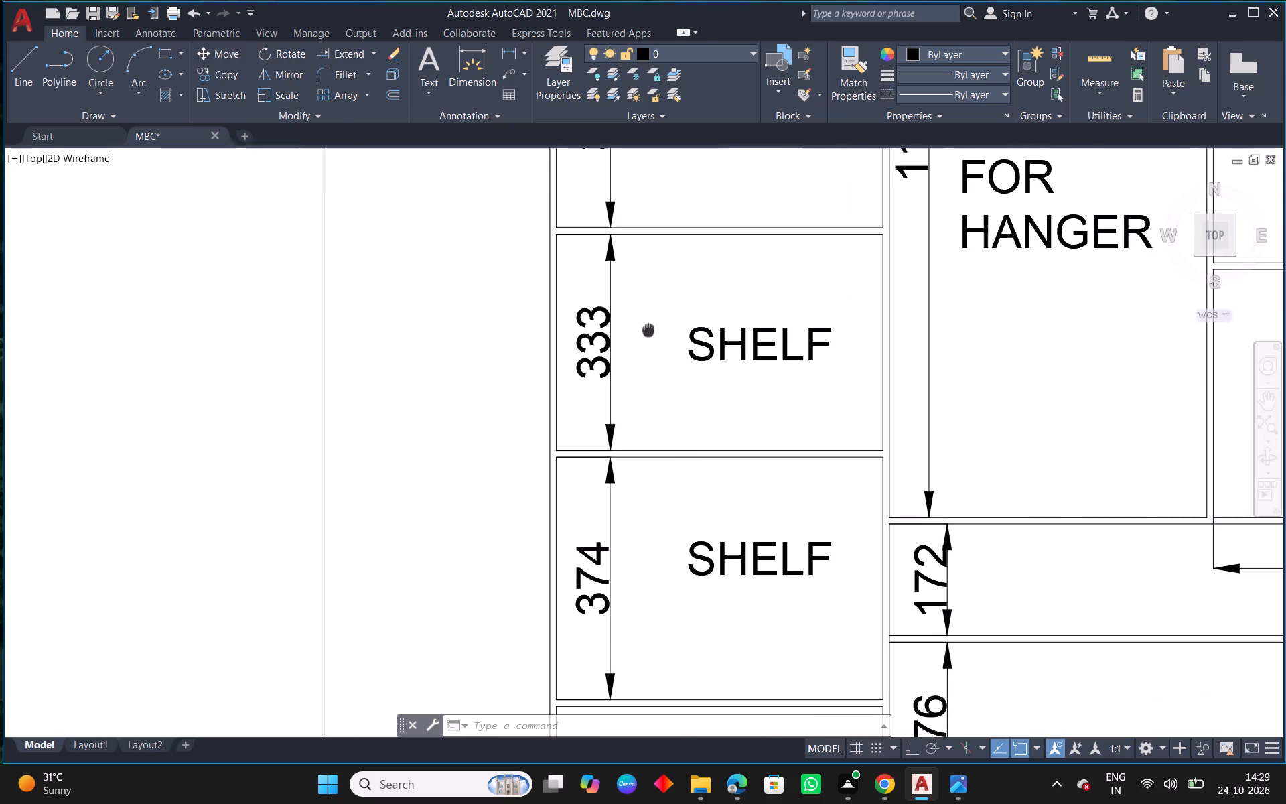
middle_click_drag(642, 329, 636, 330)
left_click(693, 340)
left_click(701, 350)
left_click_drag(801, 310, 775, 345)
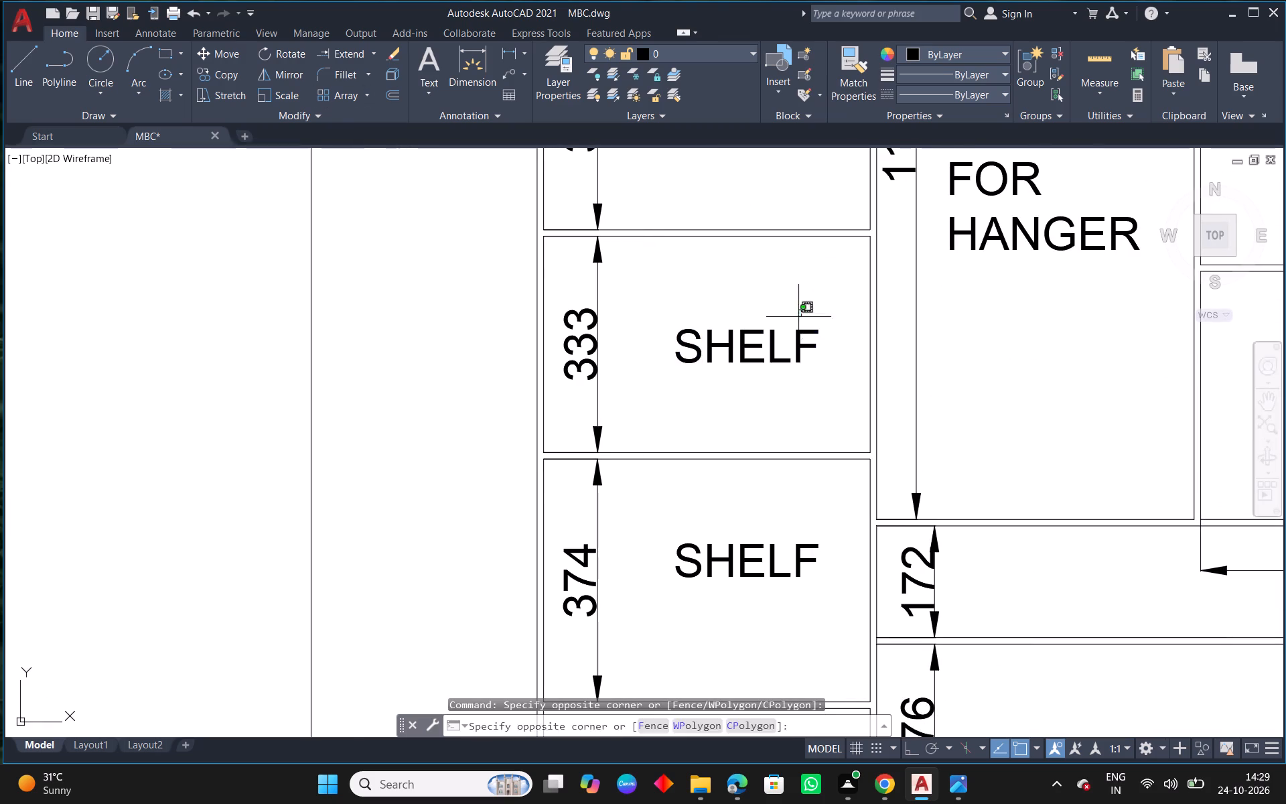
left_click_drag(775, 345, 766, 351)
left_click(718, 391)
left_click(222, 71)
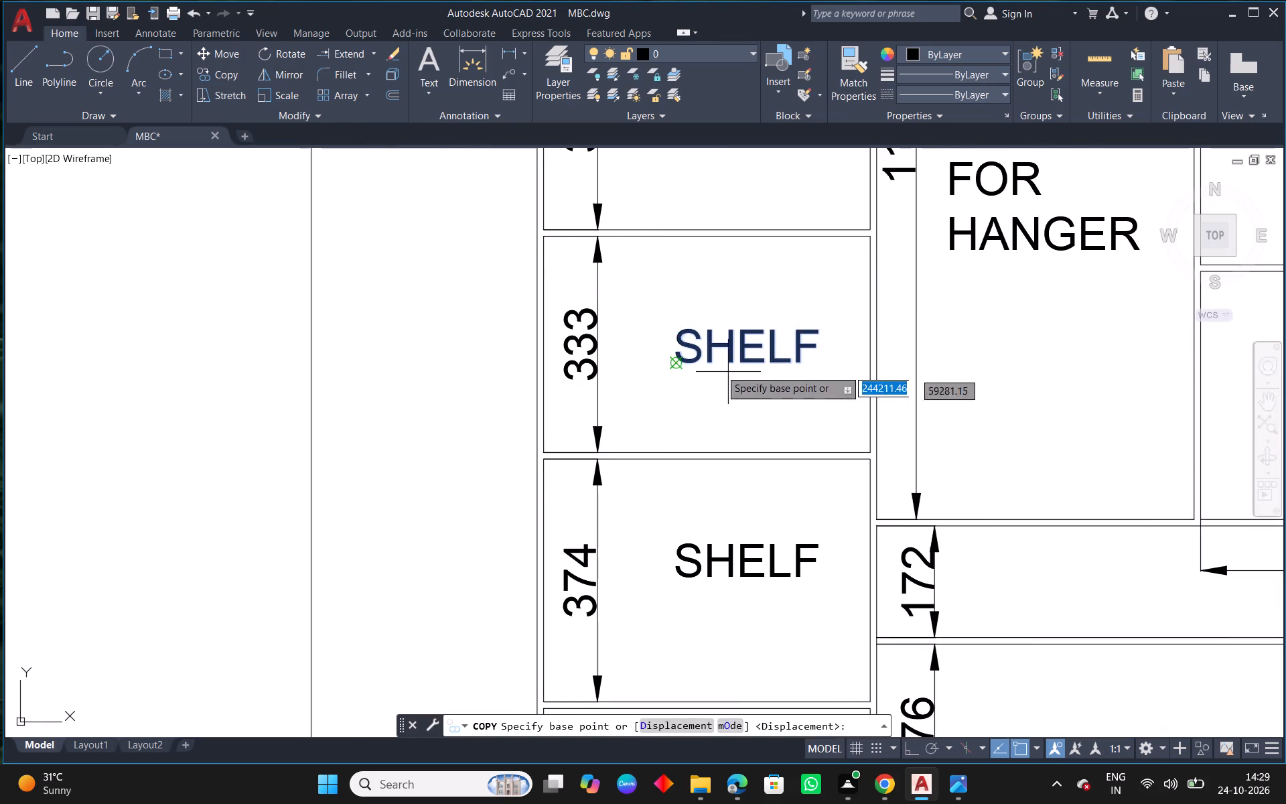
left_click(682, 348)
scroll(901, 480, "down", 3)
middle_click_drag(1007, 517, 792, 326)
scroll(796, 376, "up", 3)
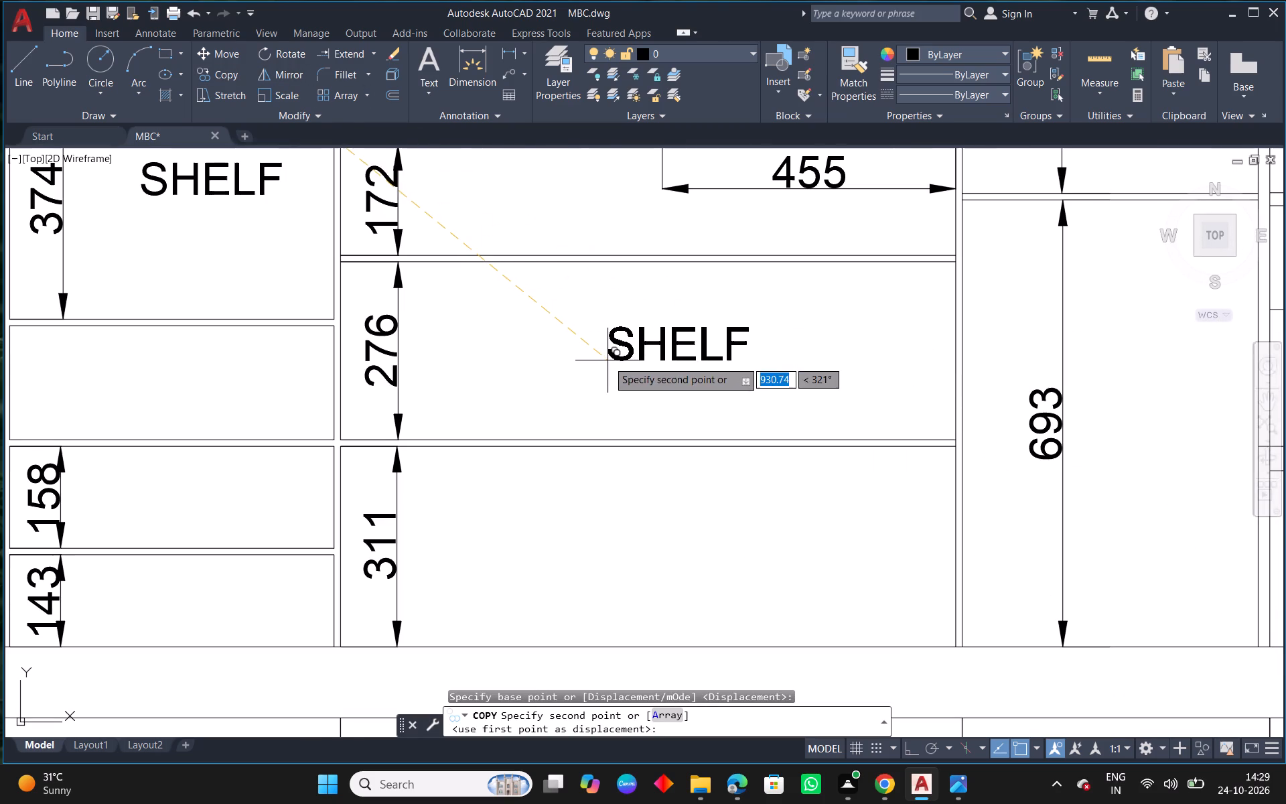
left_click(608, 360)
left_click(603, 567)
right_click(613, 561)
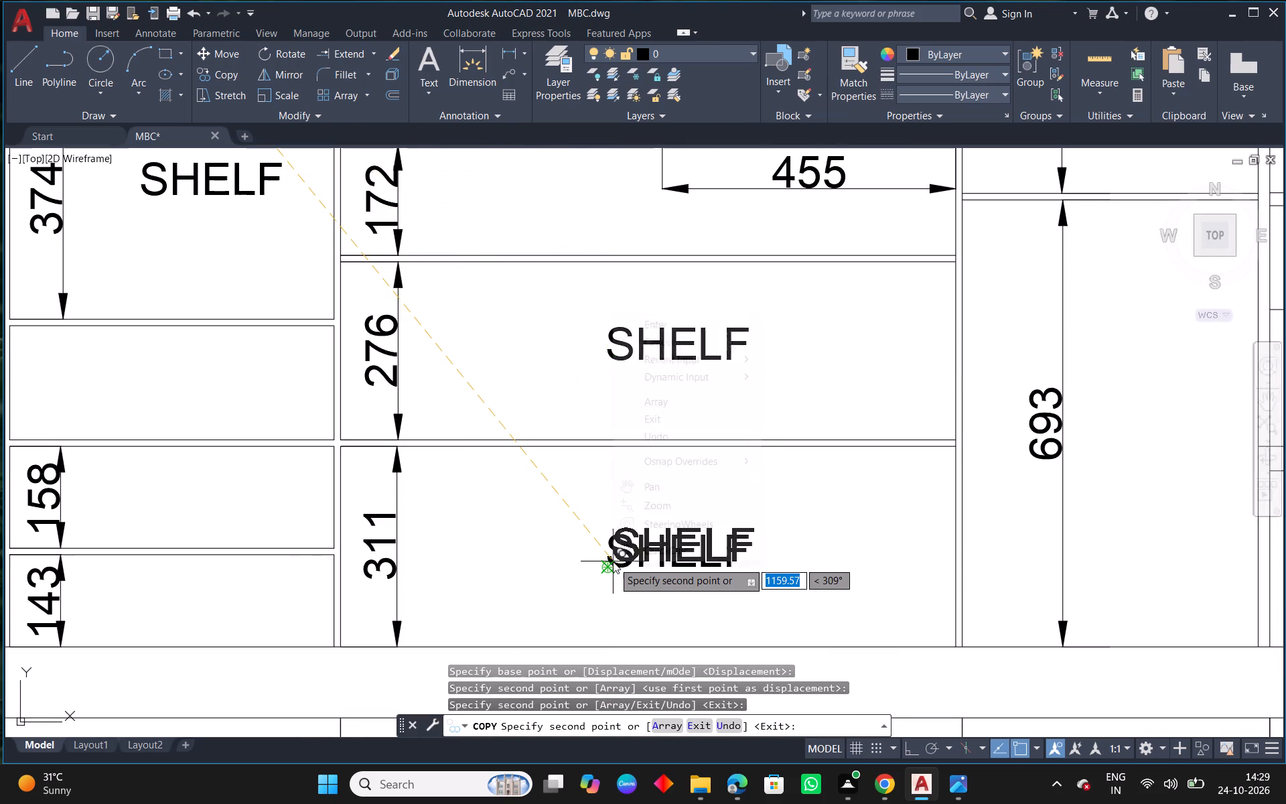
left_click(668, 320)
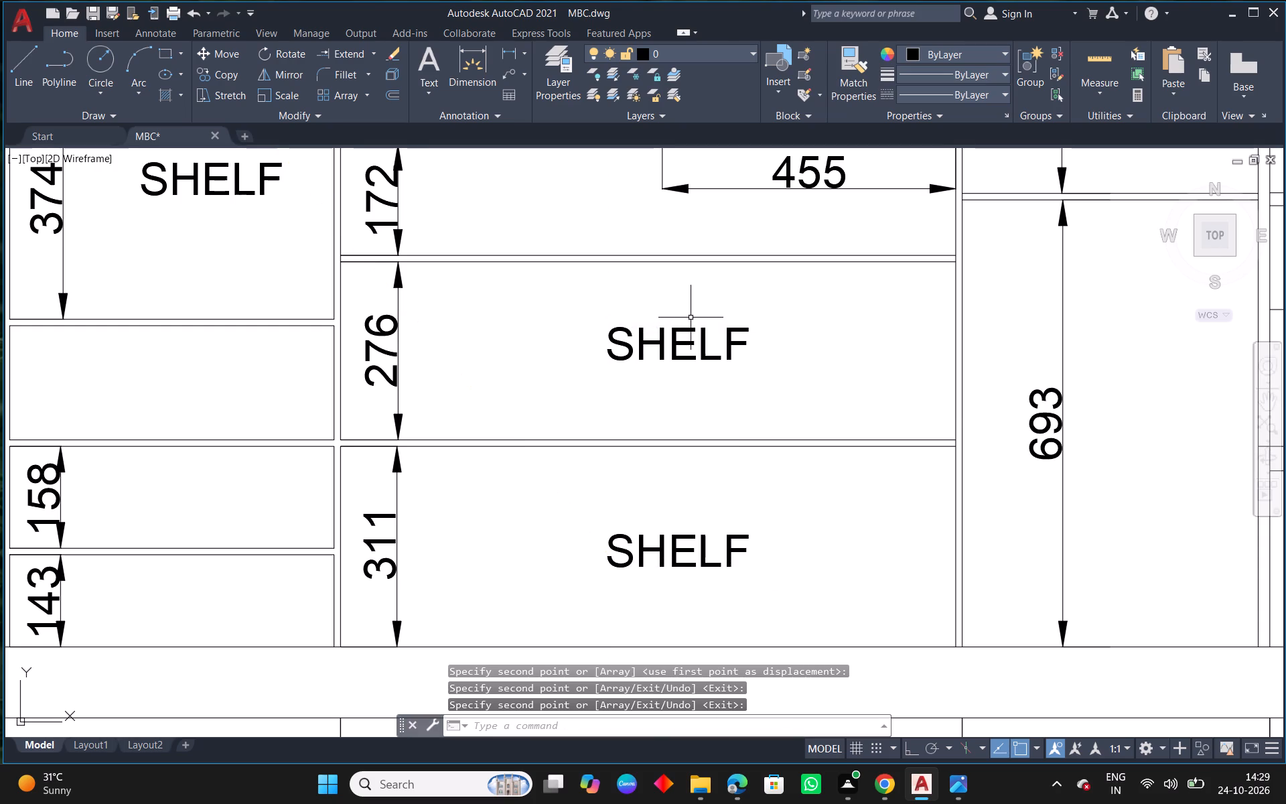
Trim both partitions' inner lines across the thickness of the shelf between the 964 bay's 172-high and 276-high compartments.
middle_click_drag(294, 402, 364, 420)
scroll(401, 253, "up", 3)
middle_click_drag(478, 366, 559, 389)
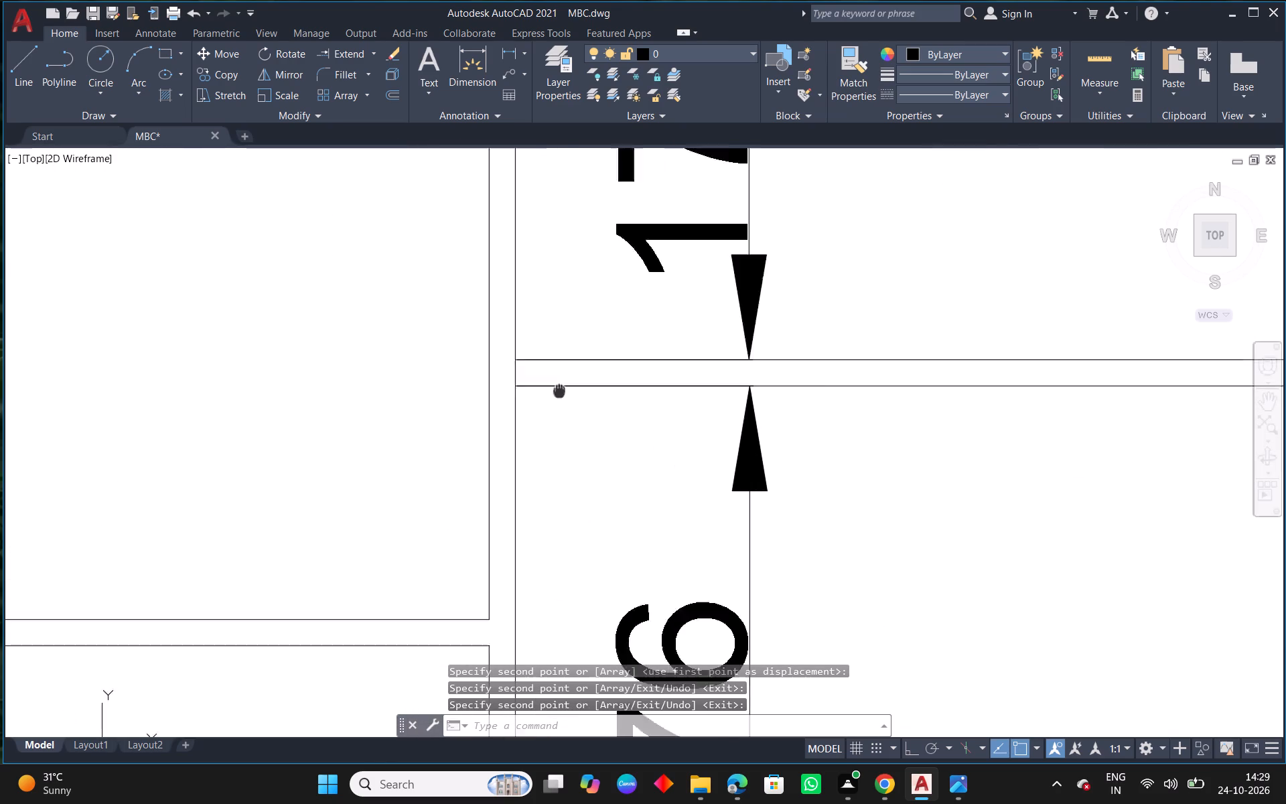
middle_click_drag(559, 389, 660, 420)
type("TR")
key("space")
key("space")
left_click(616, 403)
scroll(758, 438, "down", 3)
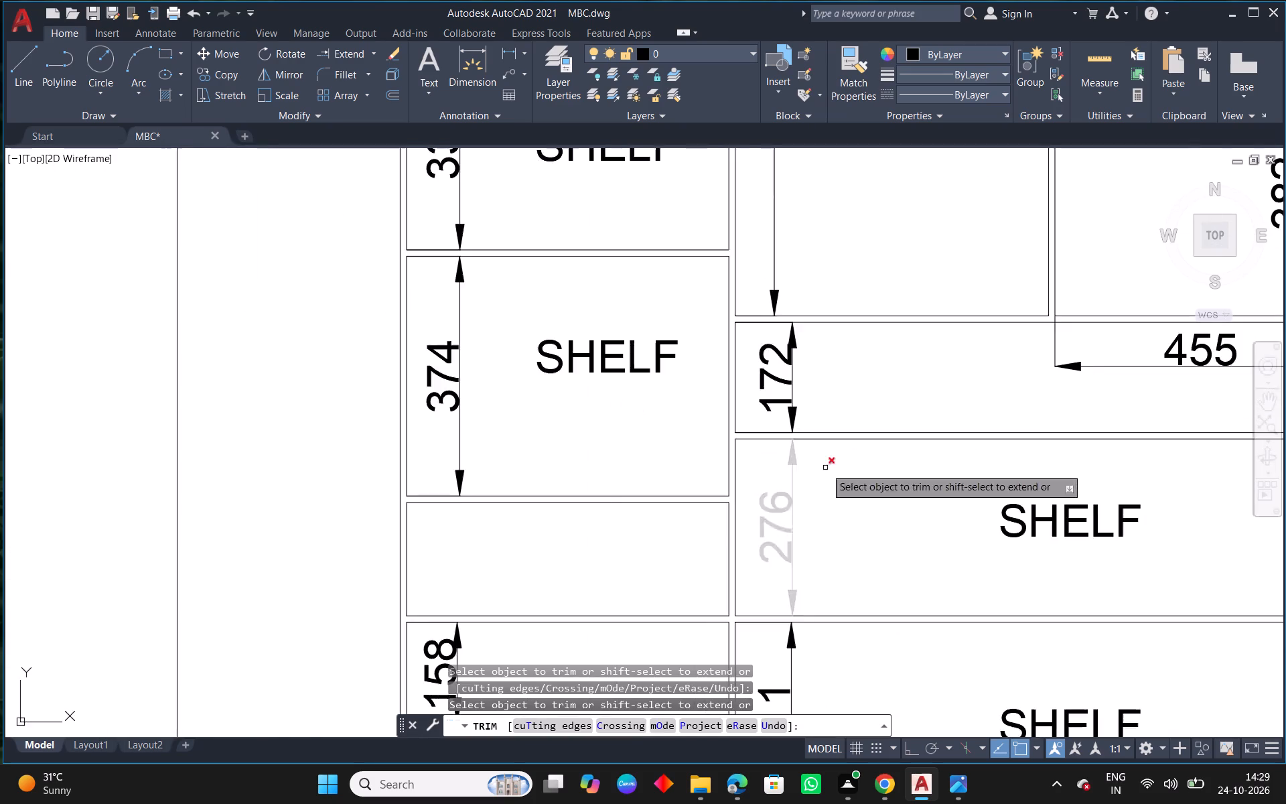
middle_click_drag(1057, 438, 569, 399)
scroll(875, 392, "up", 3)
left_click(804, 407)
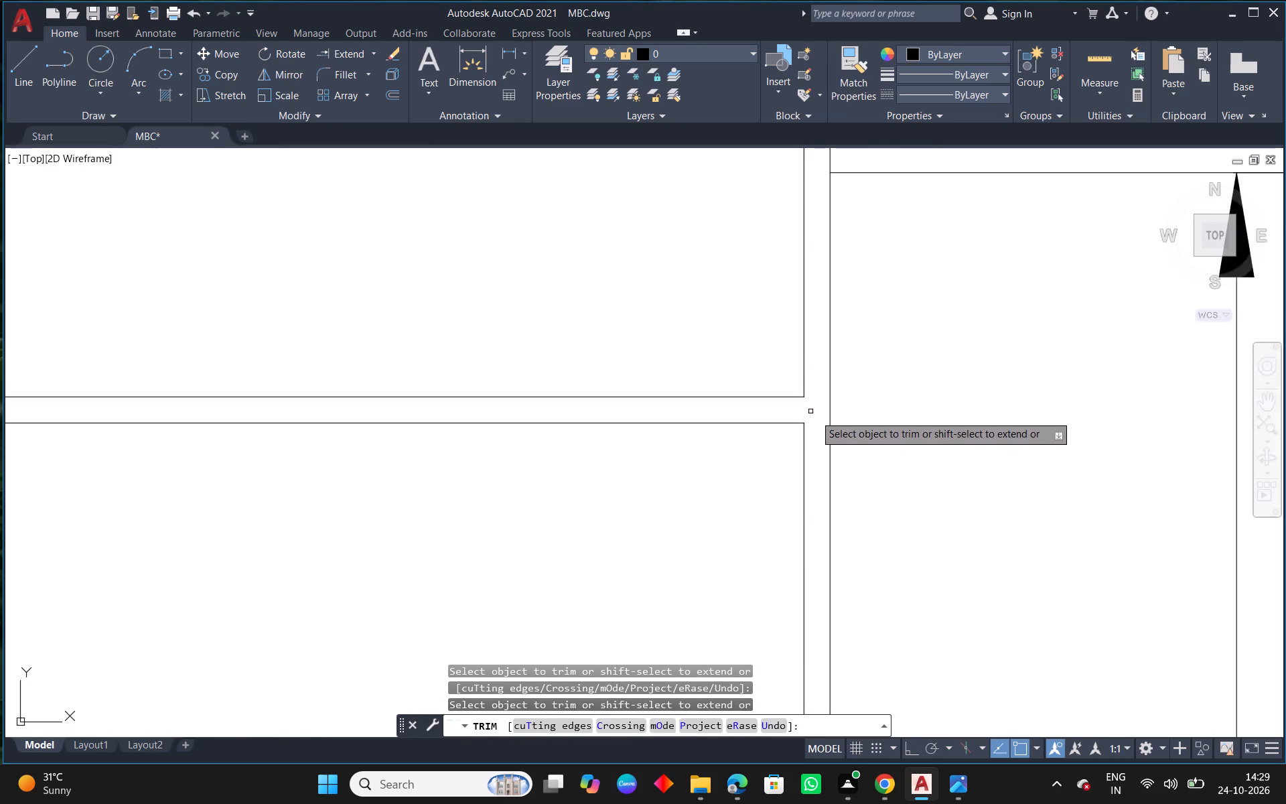
scroll(942, 474, "down", 3)
scroll(912, 331, "up", 3)
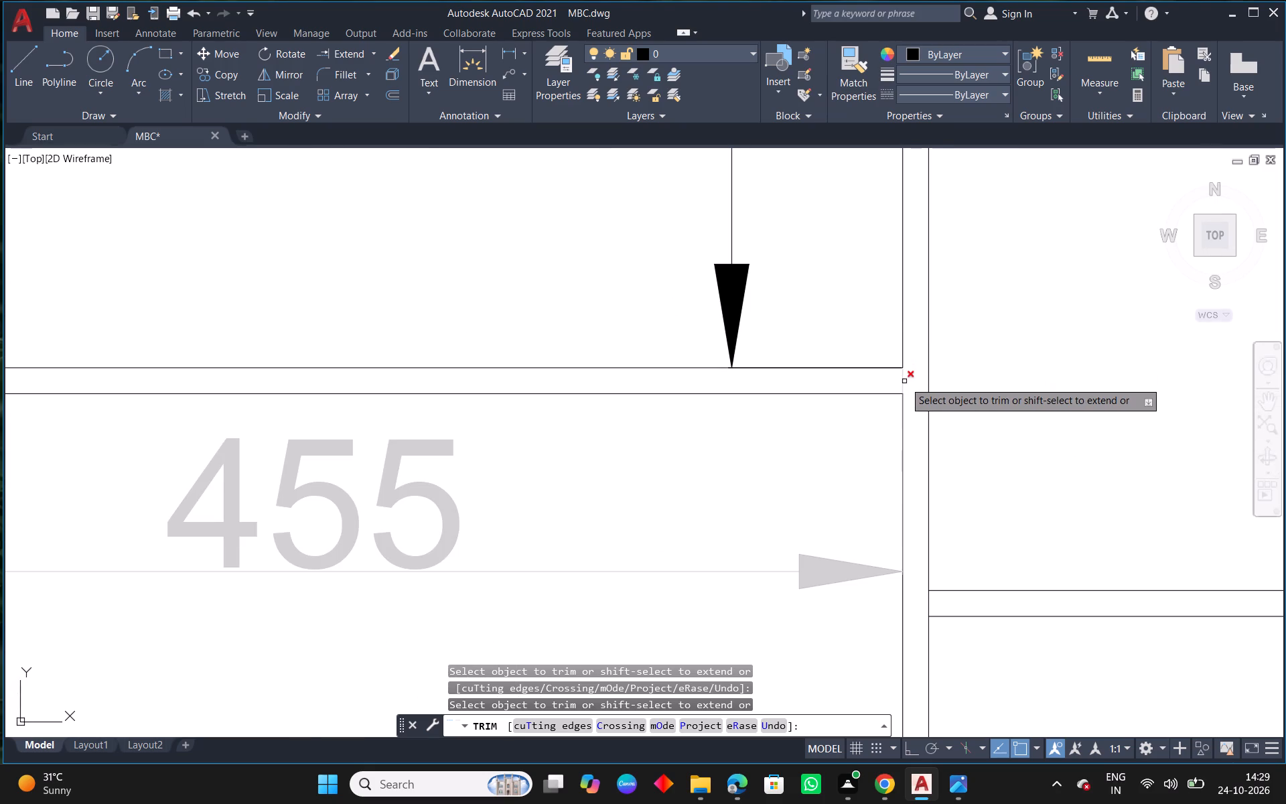
key("Escape")
Shorten both extension lines of the 455 dimension so they start at the underside of the shelf above it.
left_click(903, 386)
left_click(904, 368)
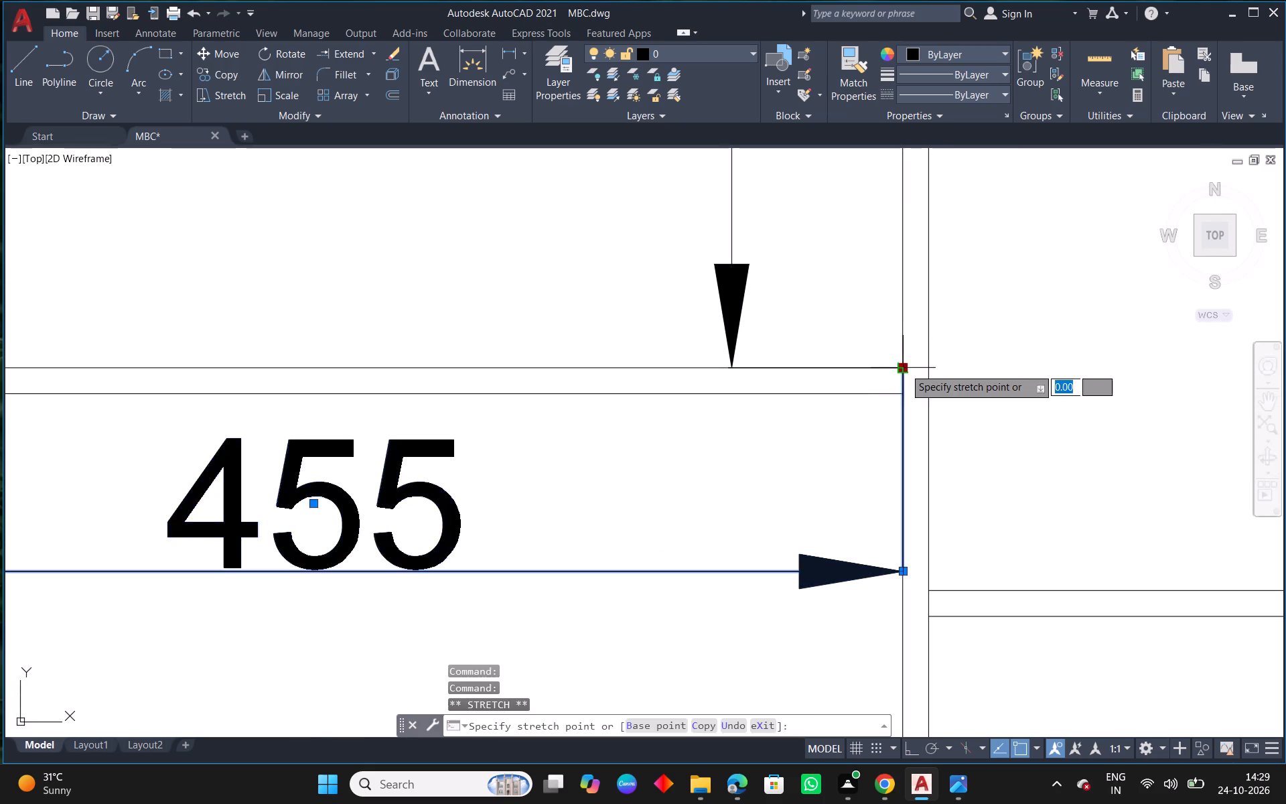
left_click(905, 390)
key("Escape")
scroll(605, 443, "down", 4)
middle_click_drag(601, 526, 779, 515)
scroll(616, 450, "up", 3)
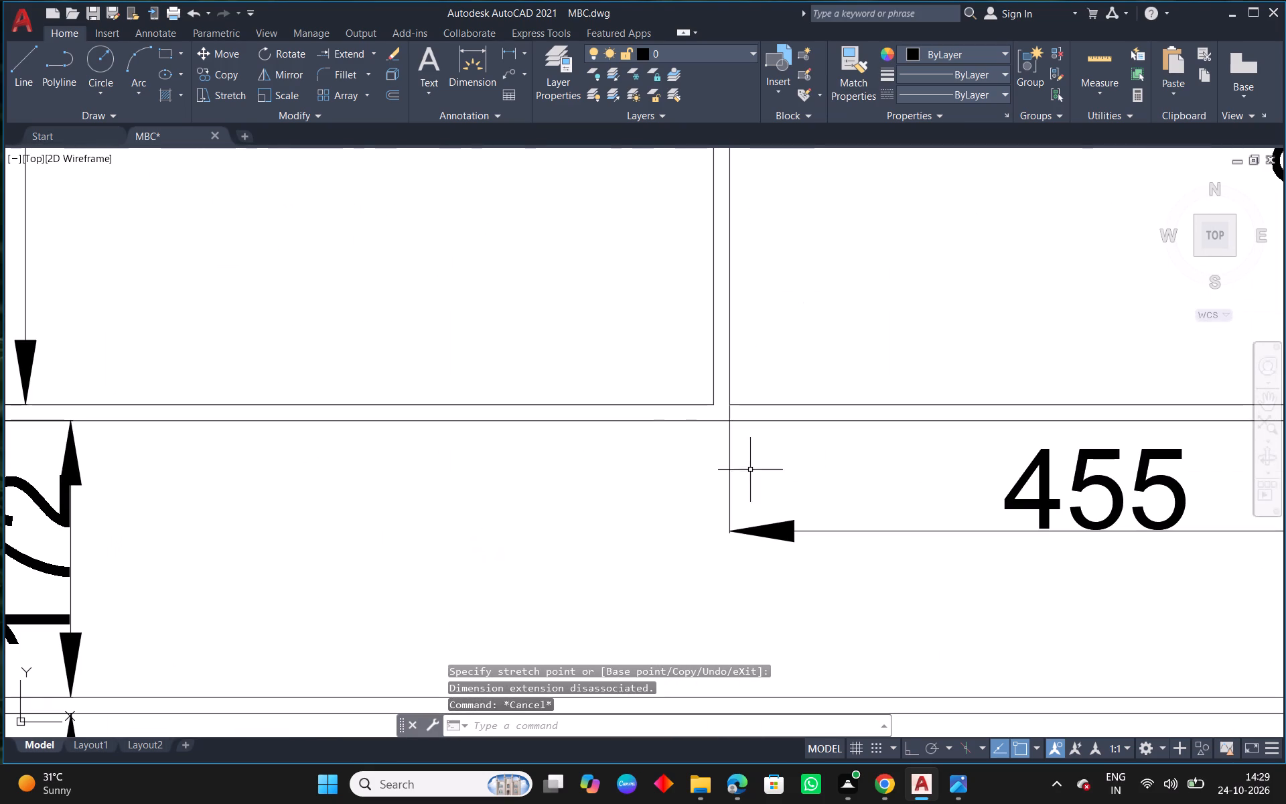
left_click(729, 451)
scroll(733, 411, "up", 2)
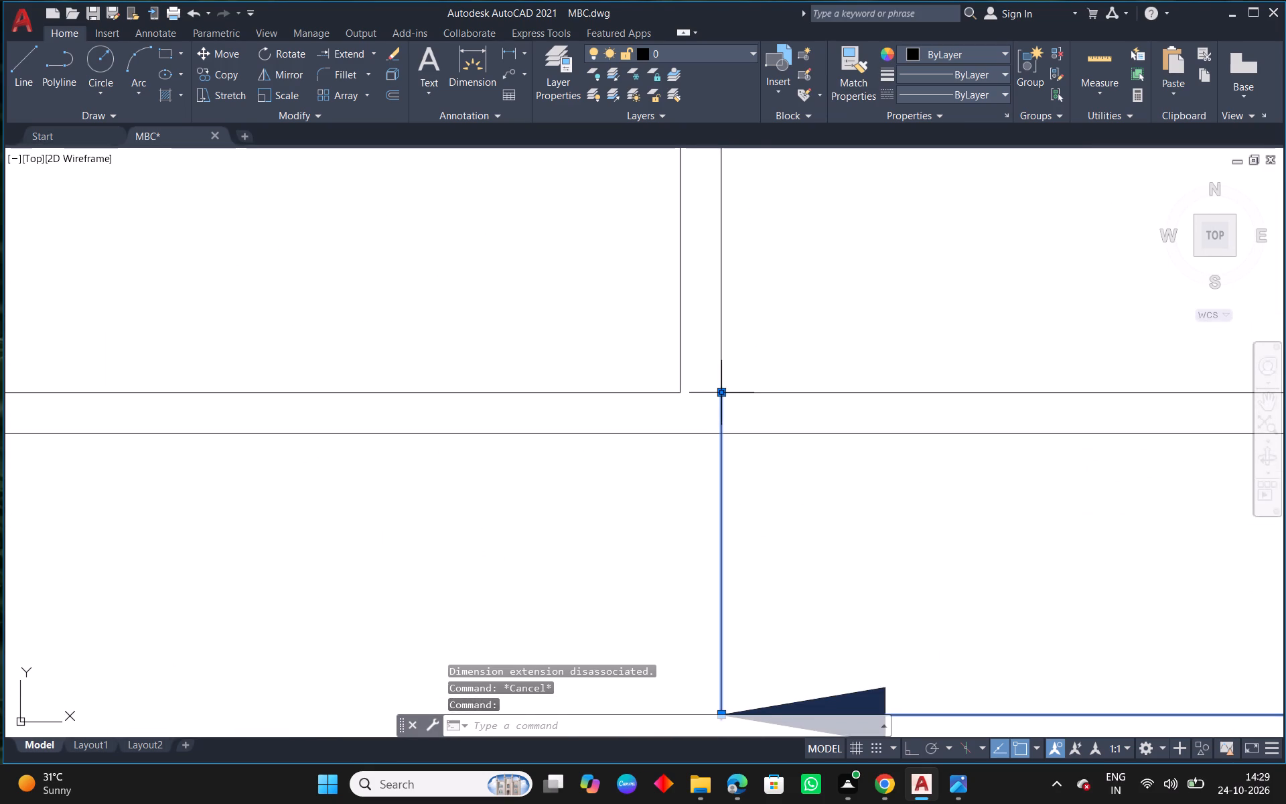
left_click(722, 393)
left_click(721, 434)
key("Escape")
key("Escape")
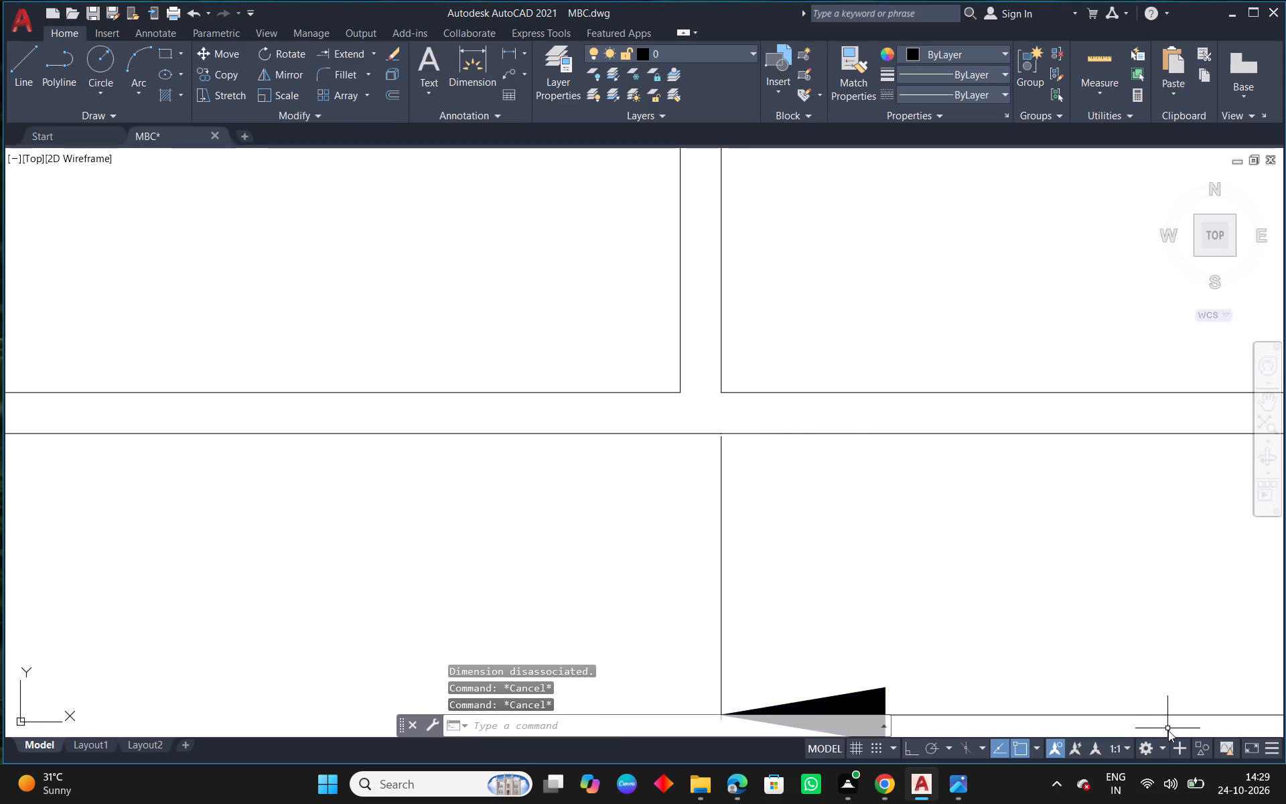
Check the reference inner view and copy the SPACES FOR HANGER label into the 1267-high compartment beside its dimension.
scroll(808, 464, "down", 4)
scroll(683, 411, "down", 2)
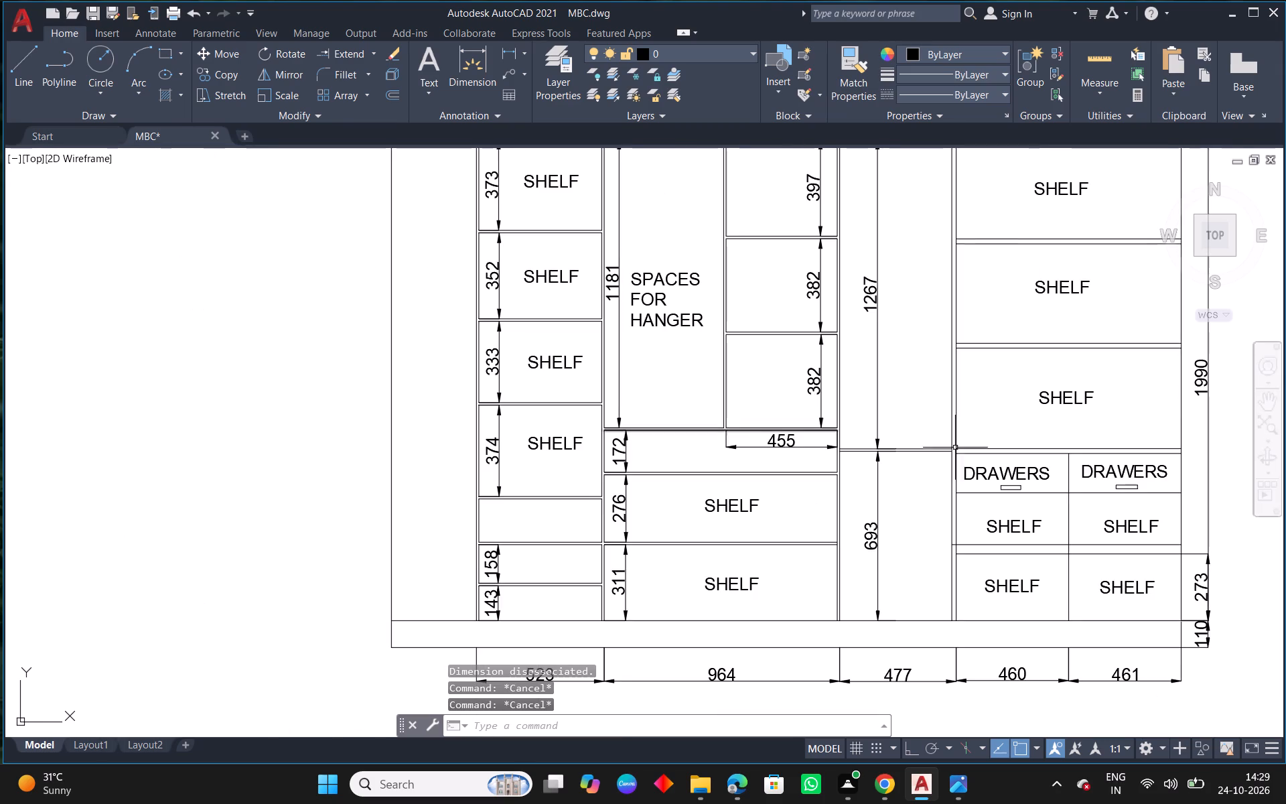
middle_click_drag(965, 429, 919, 471)
scroll(919, 471, "down", 3)
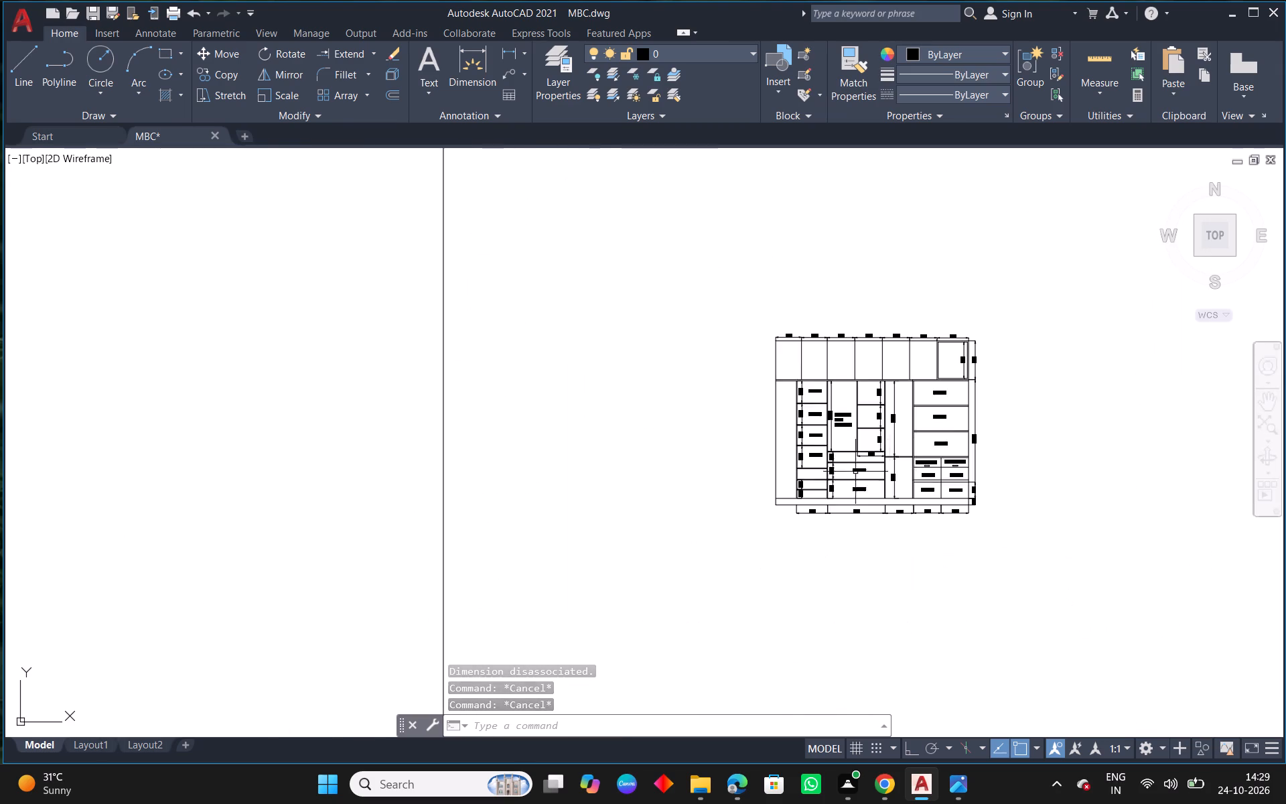
scroll(773, 468, "down", 3)
middle_click_drag(587, 492, 881, 469)
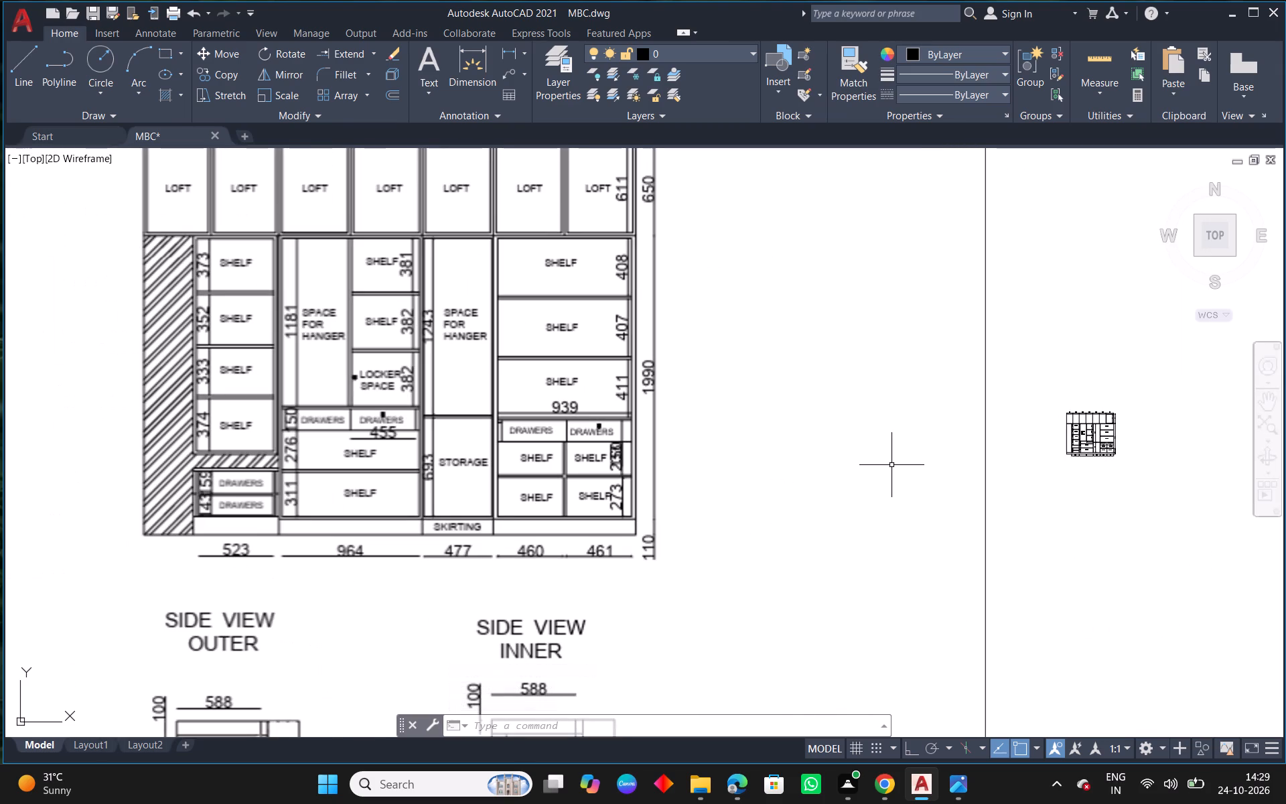
middle_click_drag(1097, 478, 669, 479)
scroll(648, 412, "up", 6)
left_click(507, 561)
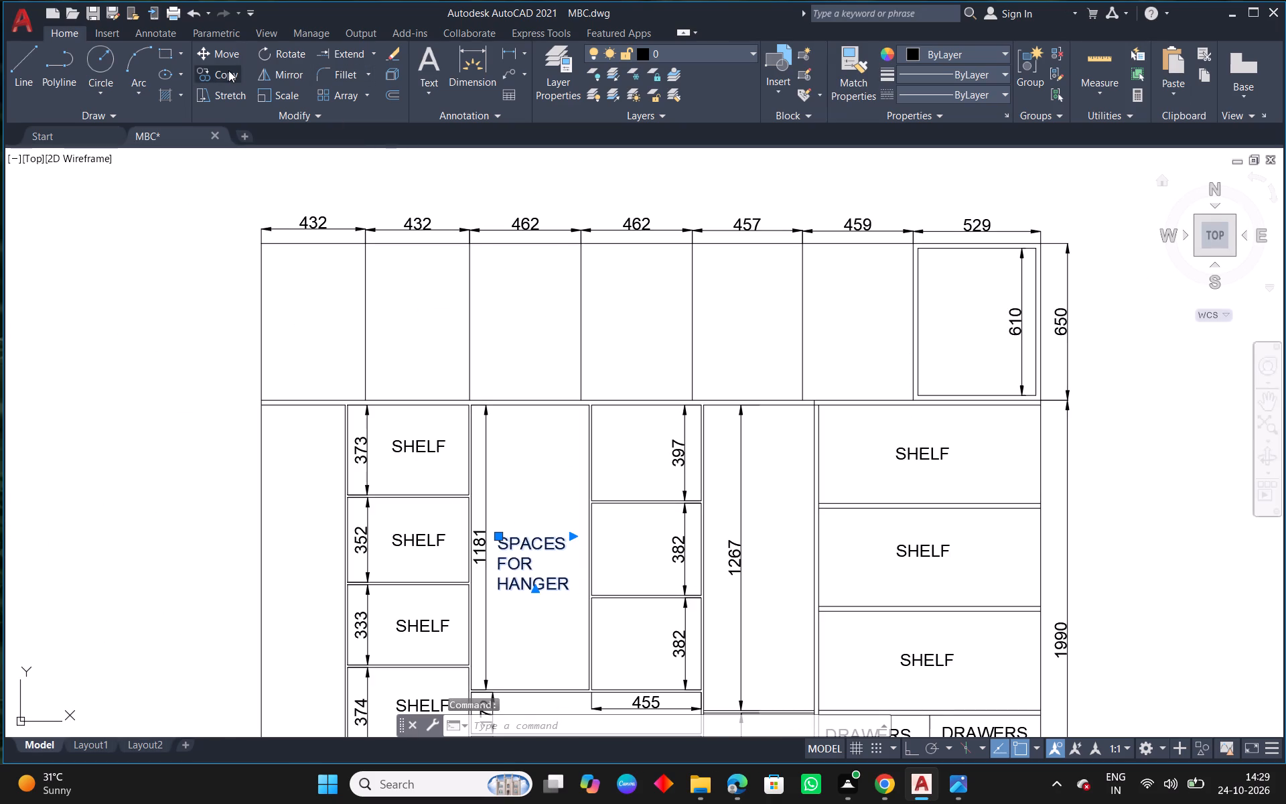
left_click(228, 68)
left_click(504, 586)
scroll(796, 613, "up", 3)
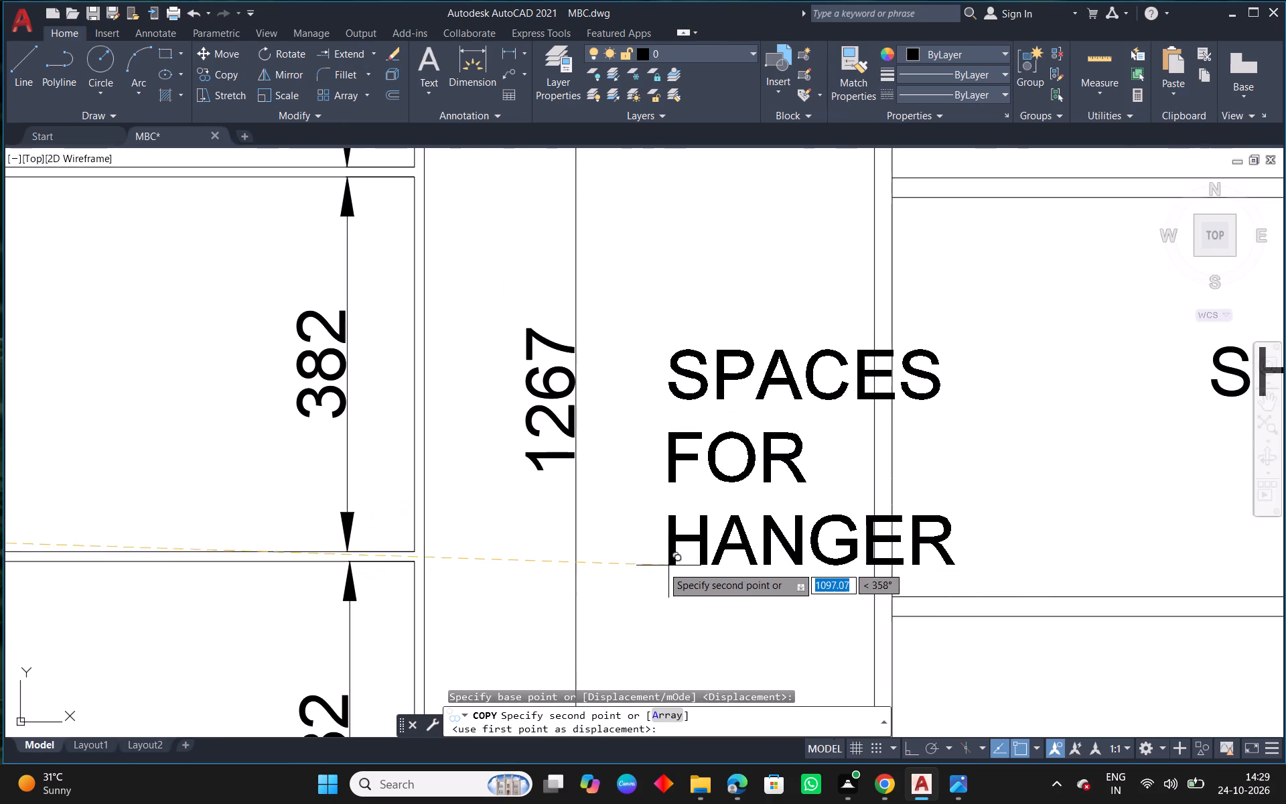
left_click(589, 572)
right_click(589, 572)
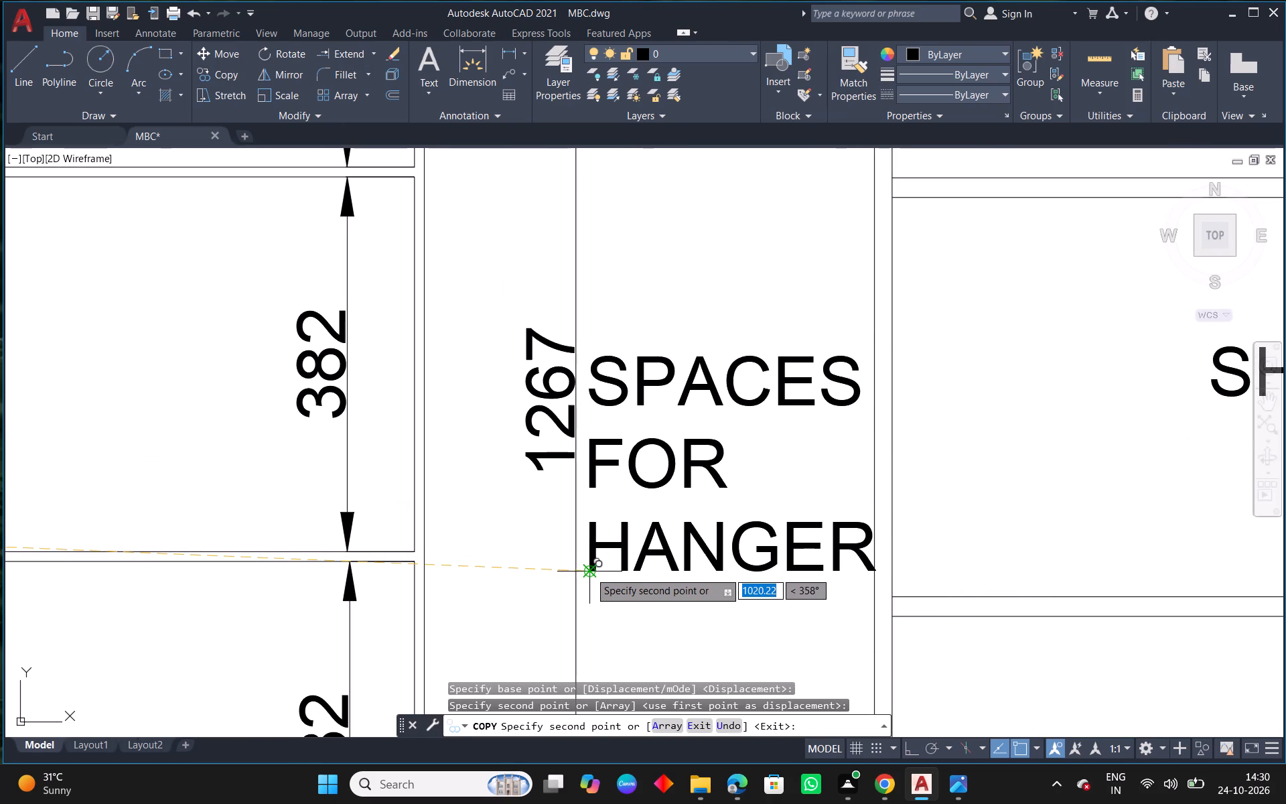
Shift the 1267 dimension line sideways, closer to the left partition of its hanger bay.
left_click(627, 338)
left_click(536, 379)
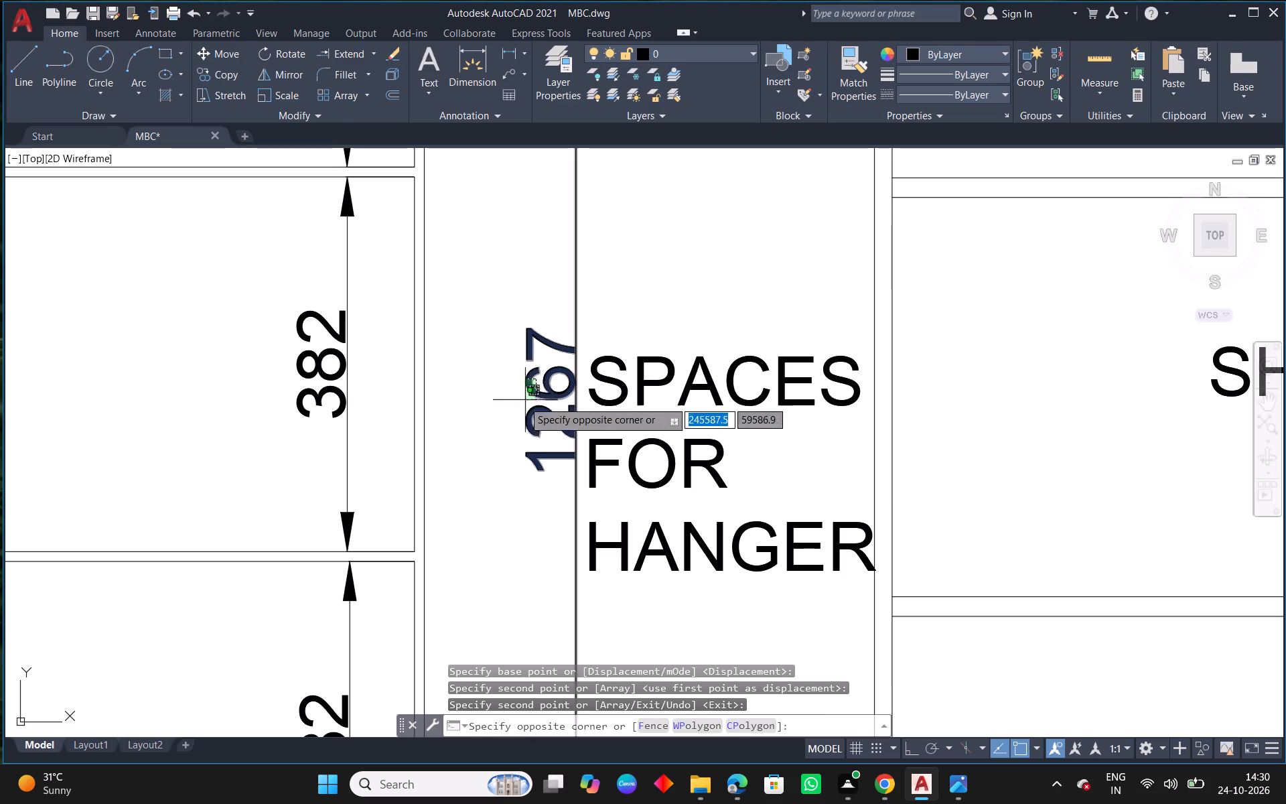
left_click(514, 409)
left_click(549, 399)
left_click(501, 396)
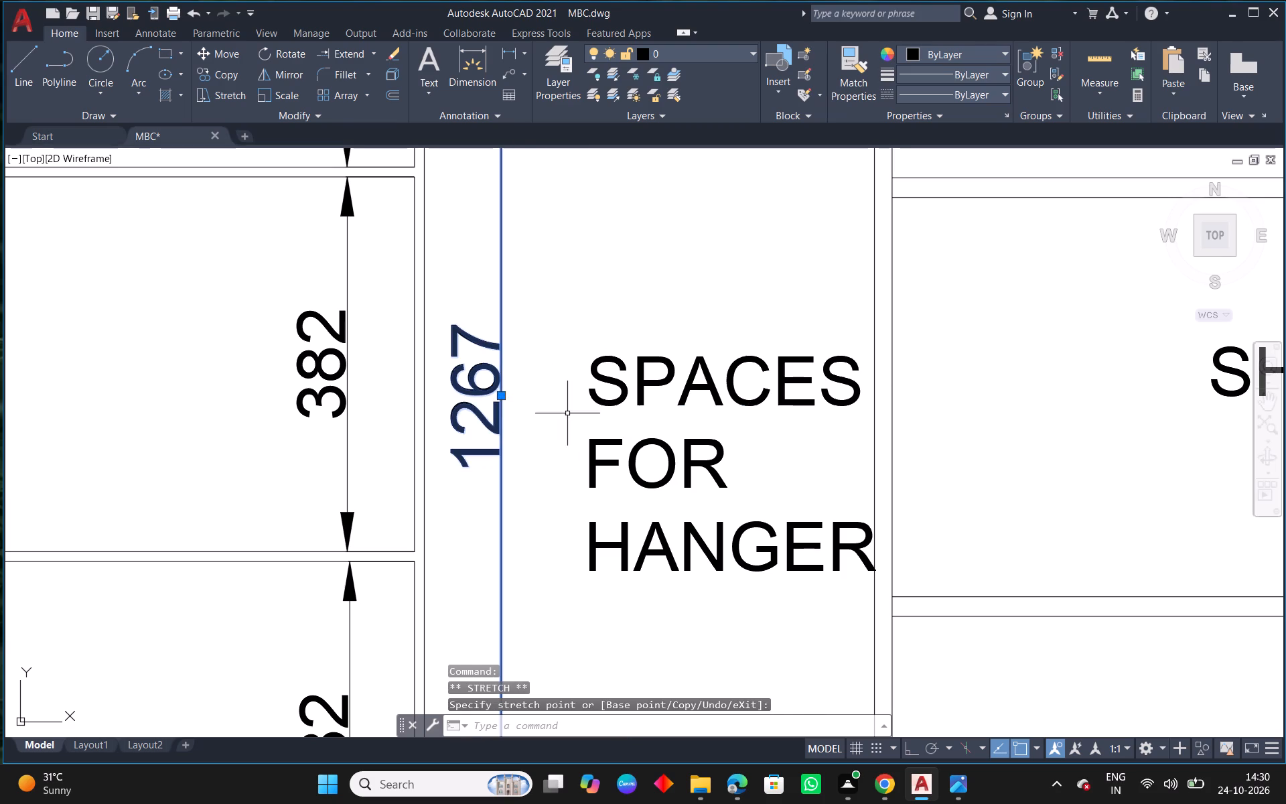
Move the SPACES FOR HANGER label in the 1267-high compartment leftward so it sits beside the relocated dimension line.
left_click(611, 454)
left_click(581, 462)
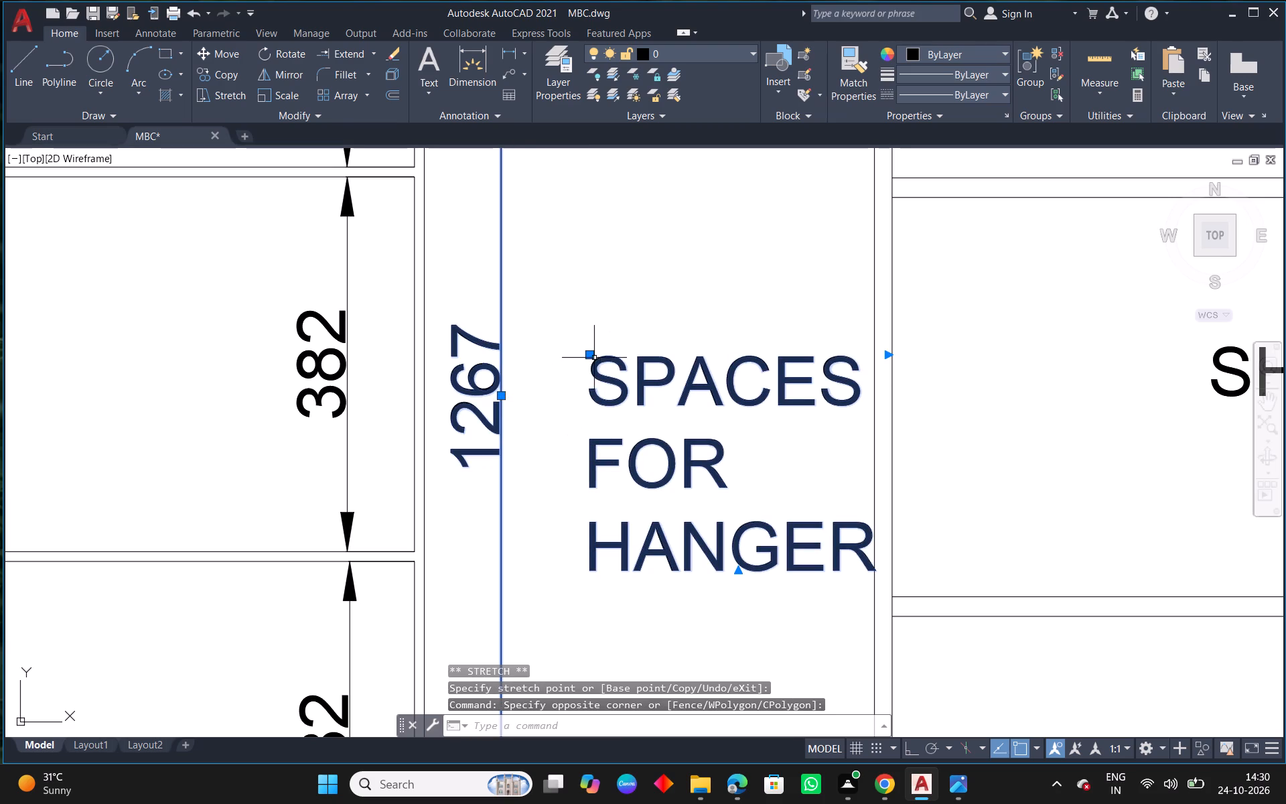
left_click(588, 356)
left_click(537, 360)
key("Escape")
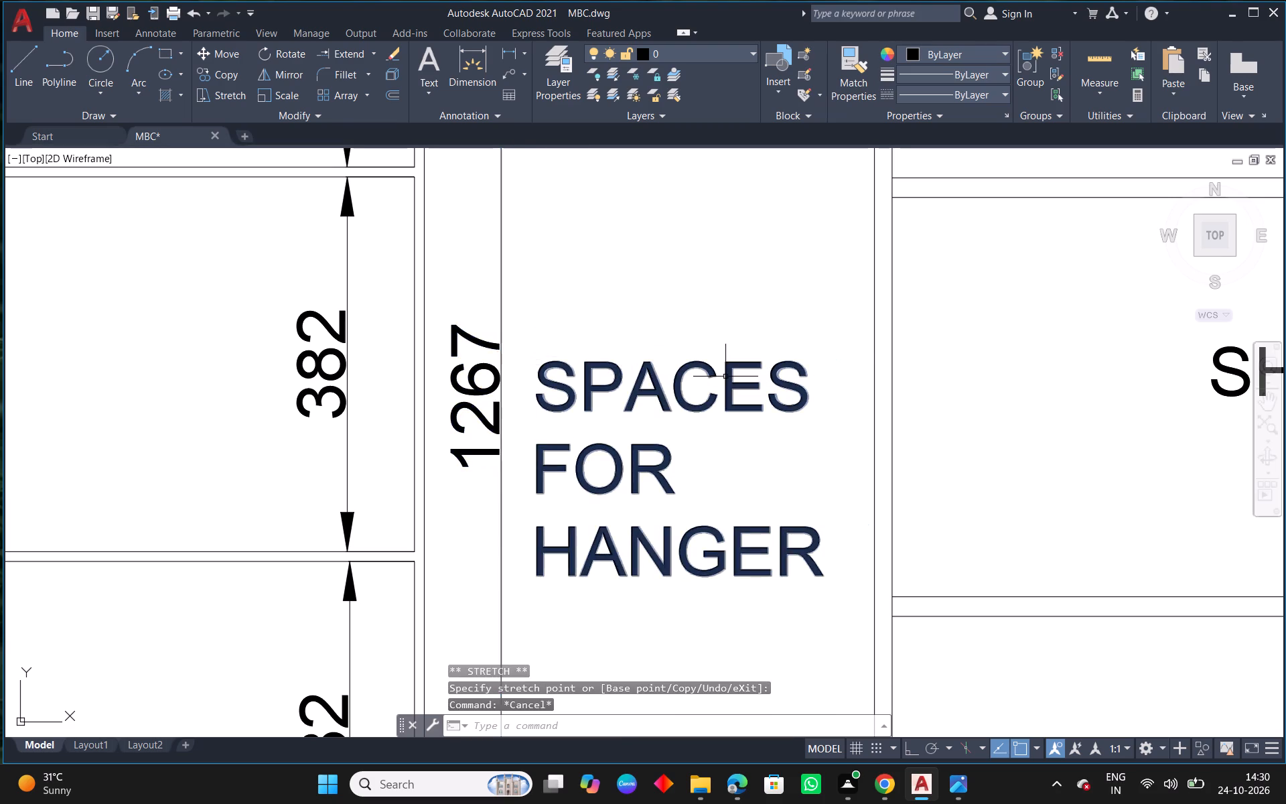
key("Escape")
Hatch the two small handle rectangles below the DRAWERS labels.
scroll(770, 455, "down", 5)
scroll(605, 429, "down", 2)
middle_click_drag(574, 466, 731, 403)
scroll(802, 429, "up", 3)
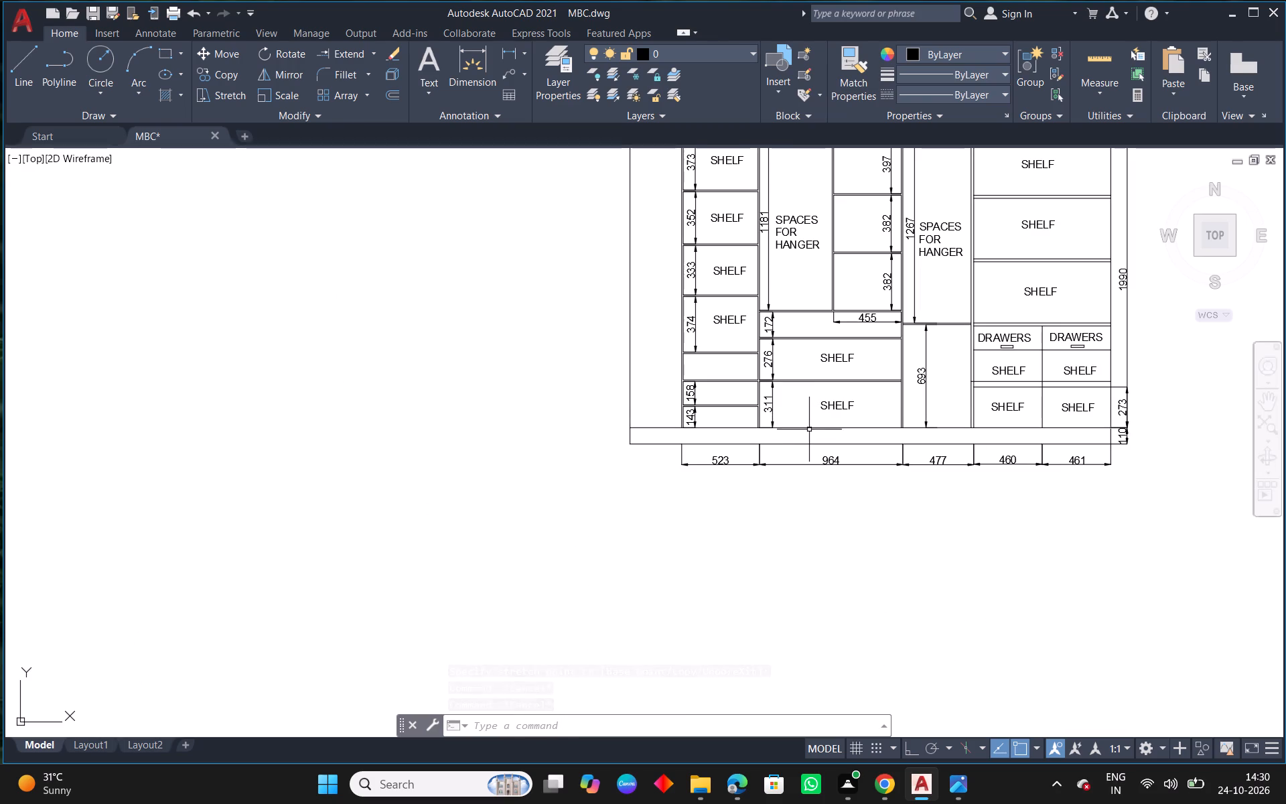
scroll(1196, 318, "up", 3)
middle_click_drag(740, 494, 781, 433)
type("H")
key("space")
left_click(750, 374)
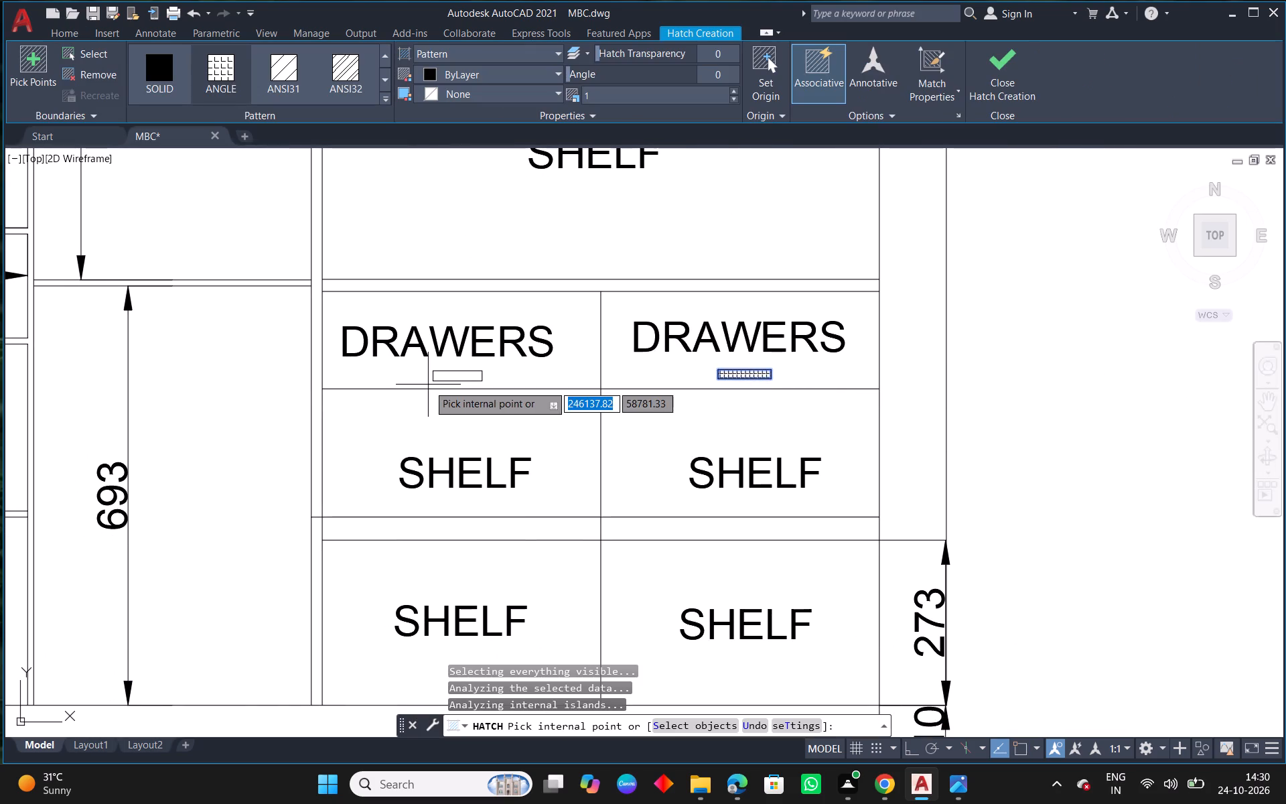
left_click(468, 375)
right_click(468, 375)
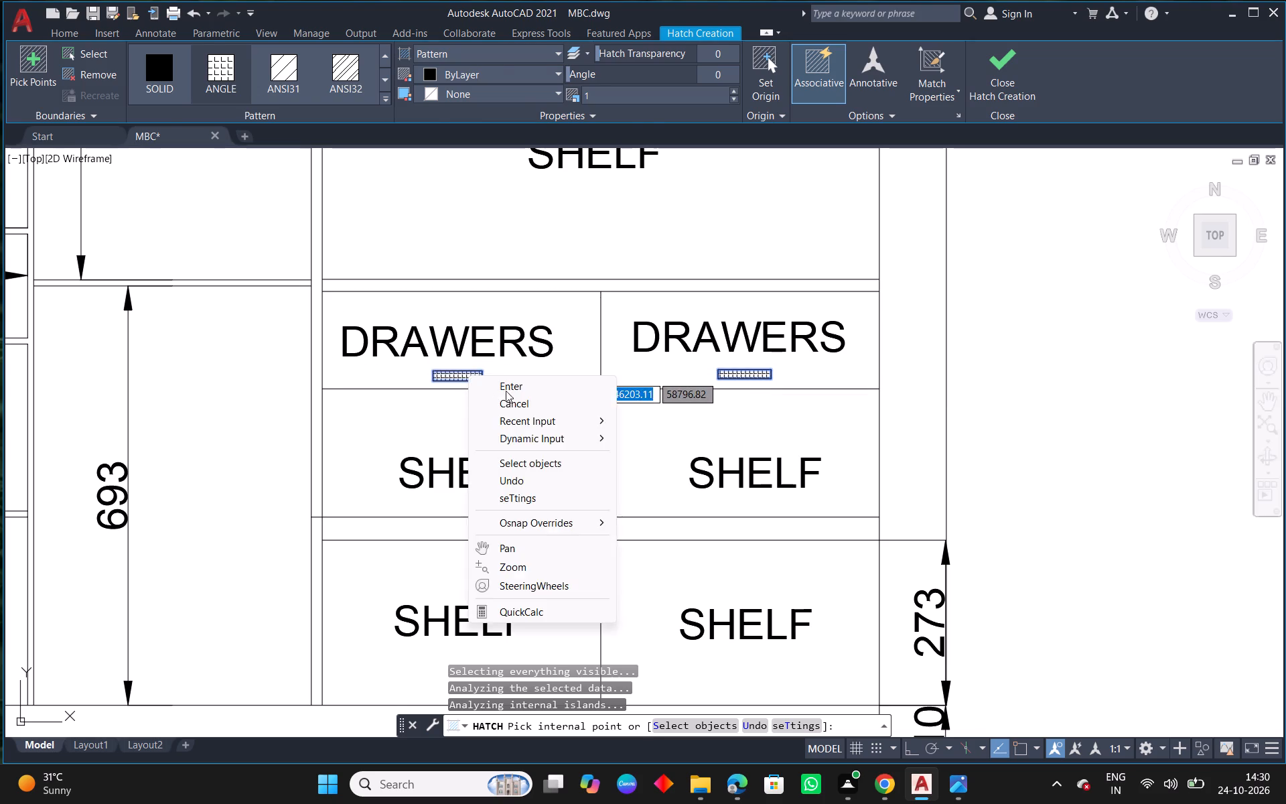
left_click(506, 391)
Change the drawer handles' hatch type from Pattern to Solid.
scroll(449, 375, "up", 2)
left_click(459, 376)
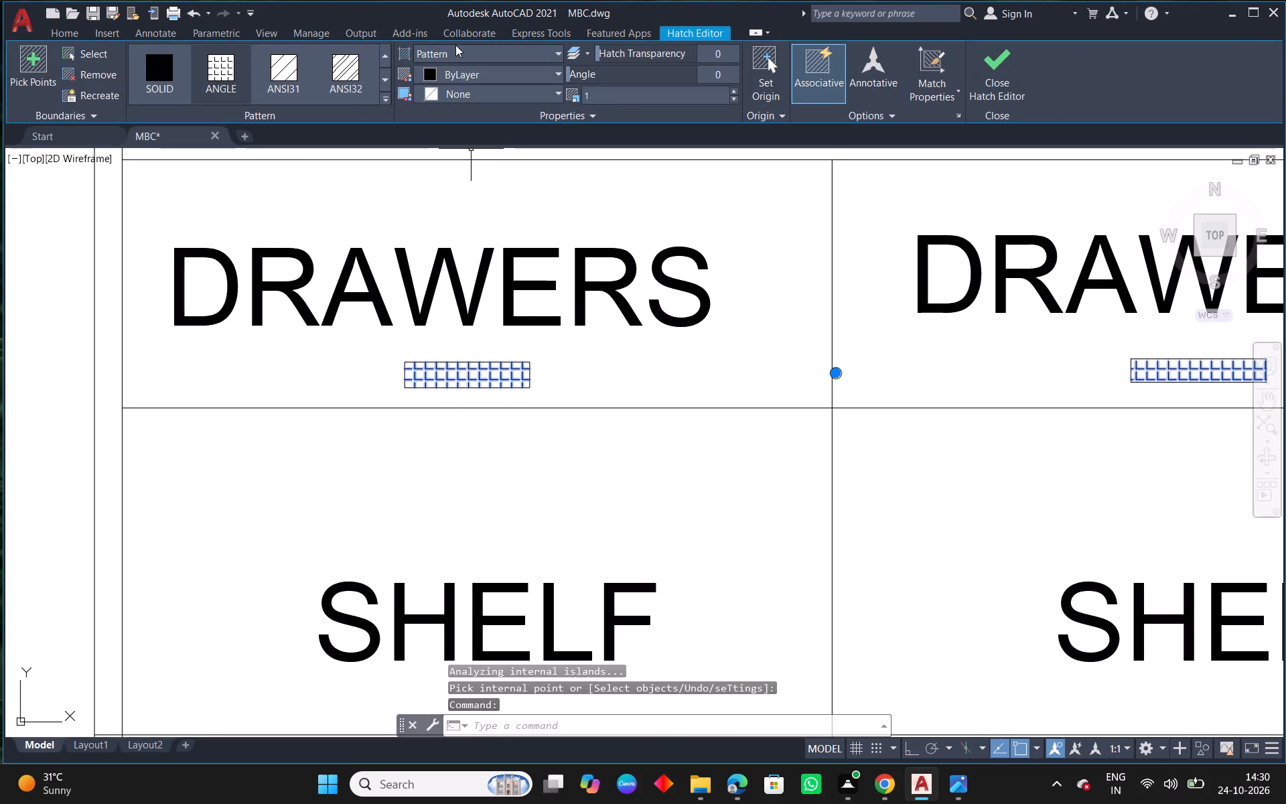
left_click(453, 64)
left_click(476, 50)
left_click(456, 76)
scroll(725, 373, "down", 3)
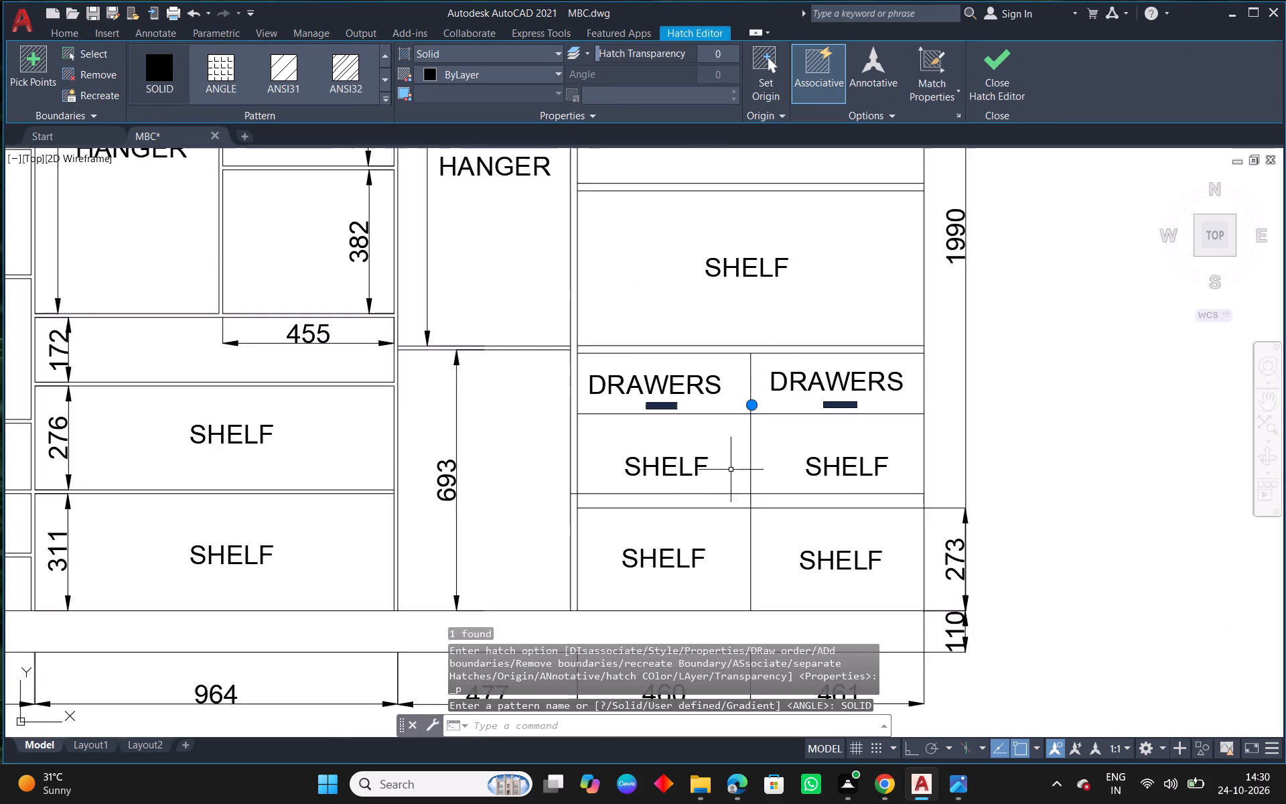
scroll(739, 480, "down", 4)
key("Escape")
Copy the SHELF label from the compartment directly above the drawers into the first 432-wide top compartment.
middle_click_drag(676, 406, 851, 366)
scroll(852, 366, "down", 1)
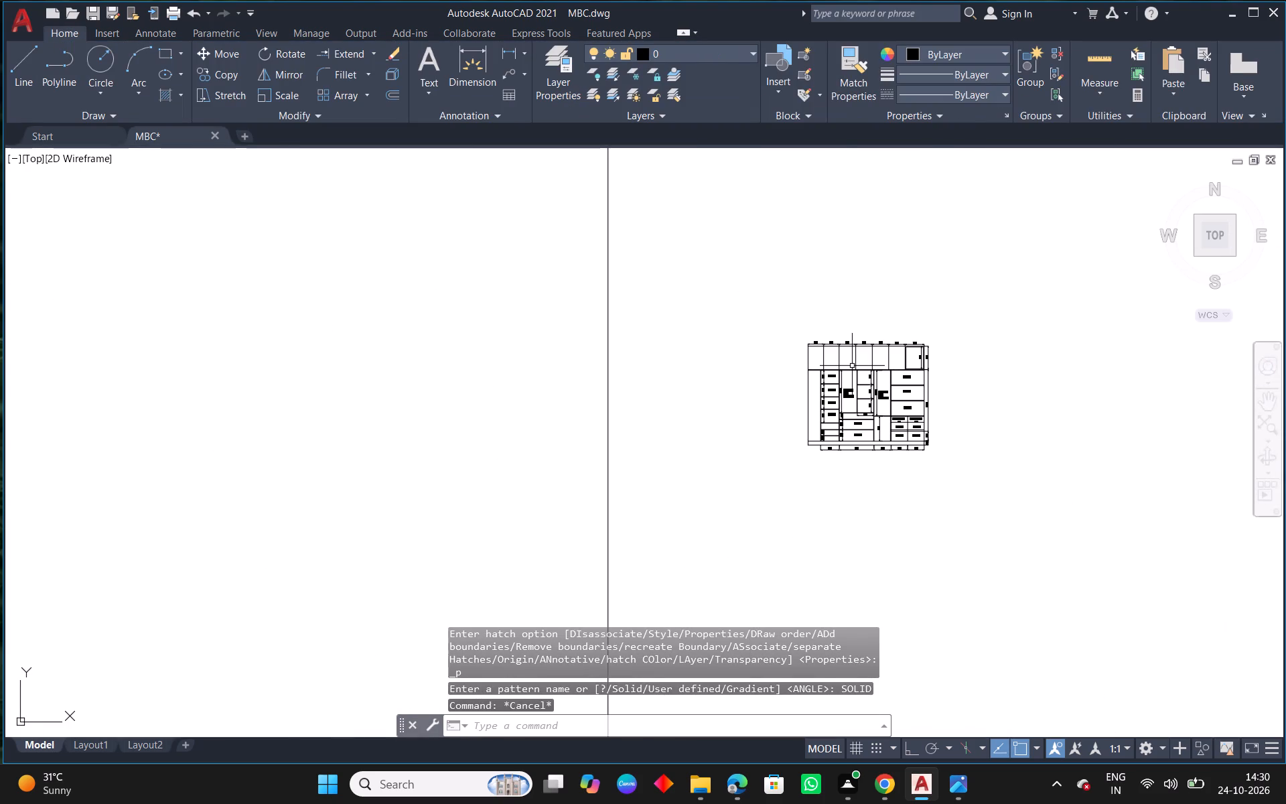
scroll(818, 359, "down", 3)
scroll(852, 385, "up", 8)
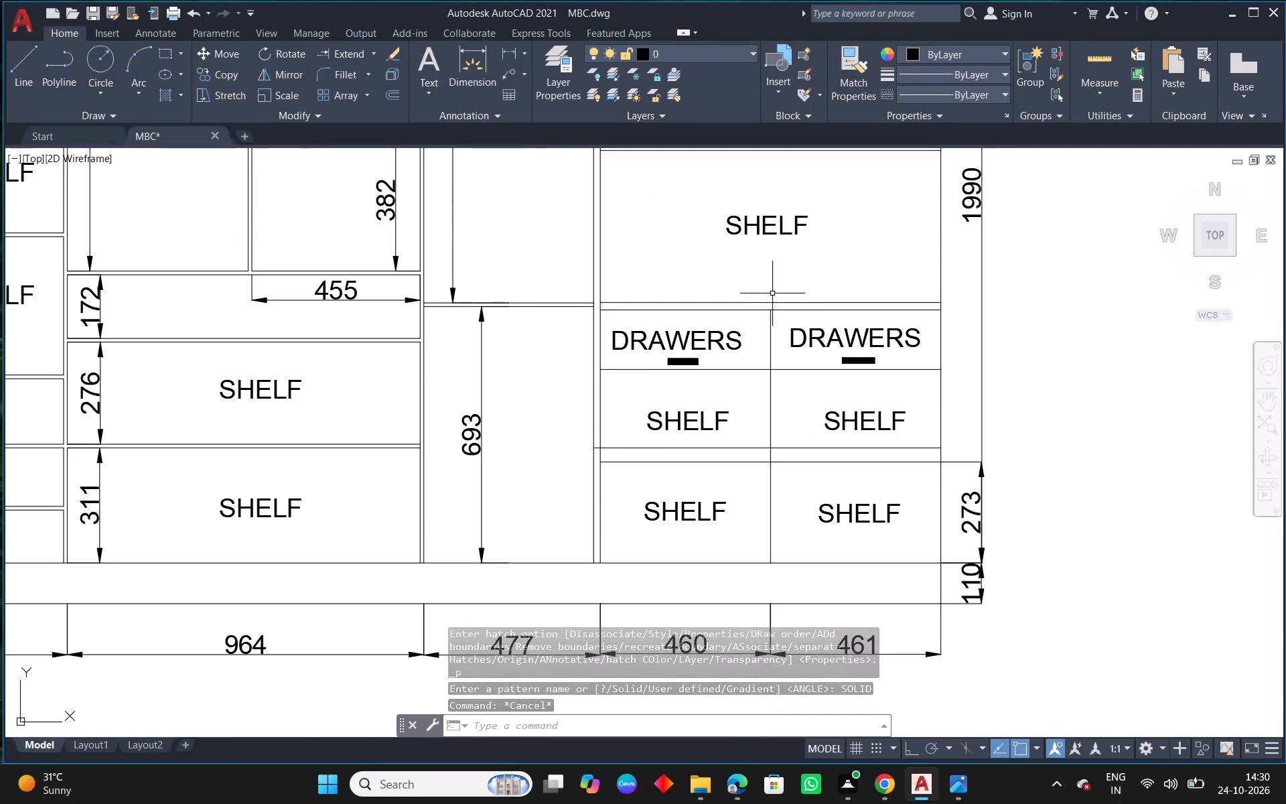
middle_click_drag(772, 324, 853, 475)
left_click(845, 378)
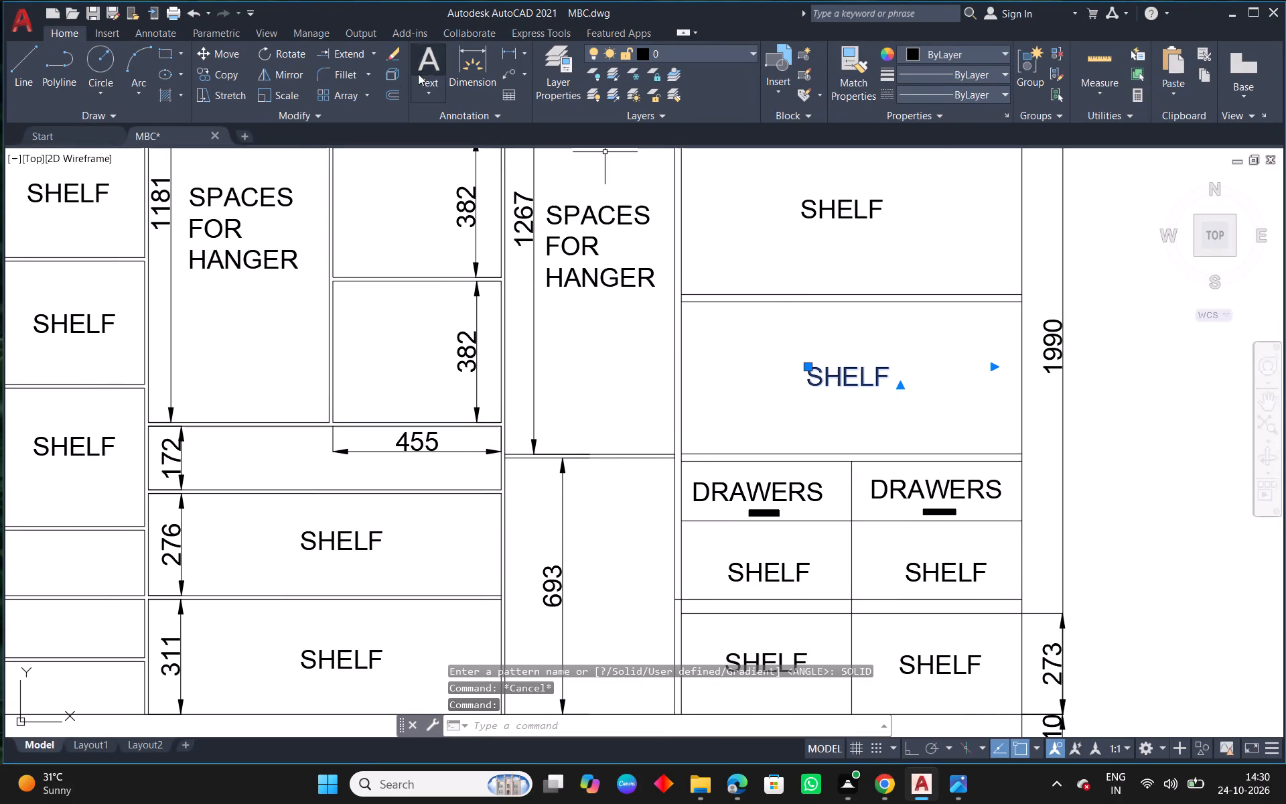
left_click(218, 80)
left_click(837, 375)
scroll(588, 176, "down", 3)
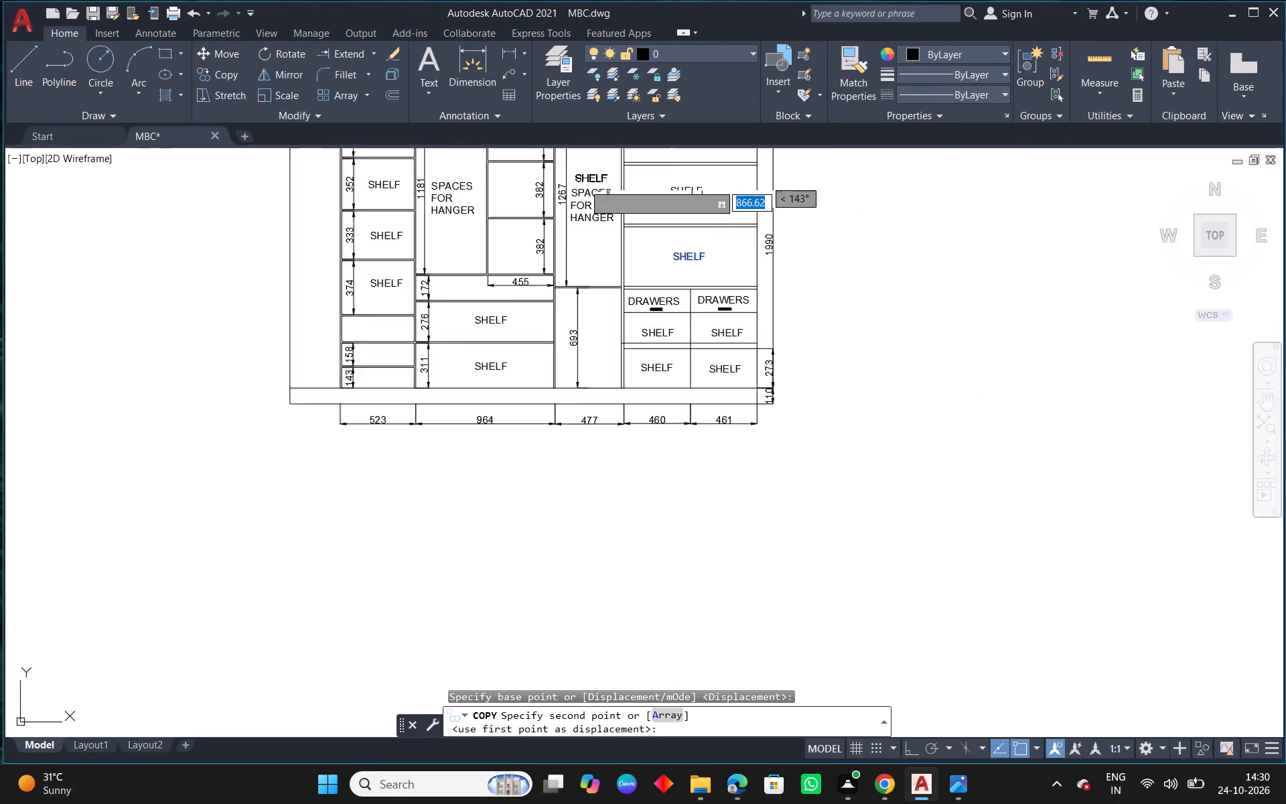
middle_click_drag(612, 220, 898, 536)
scroll(748, 423, "up", 4)
left_click(520, 396)
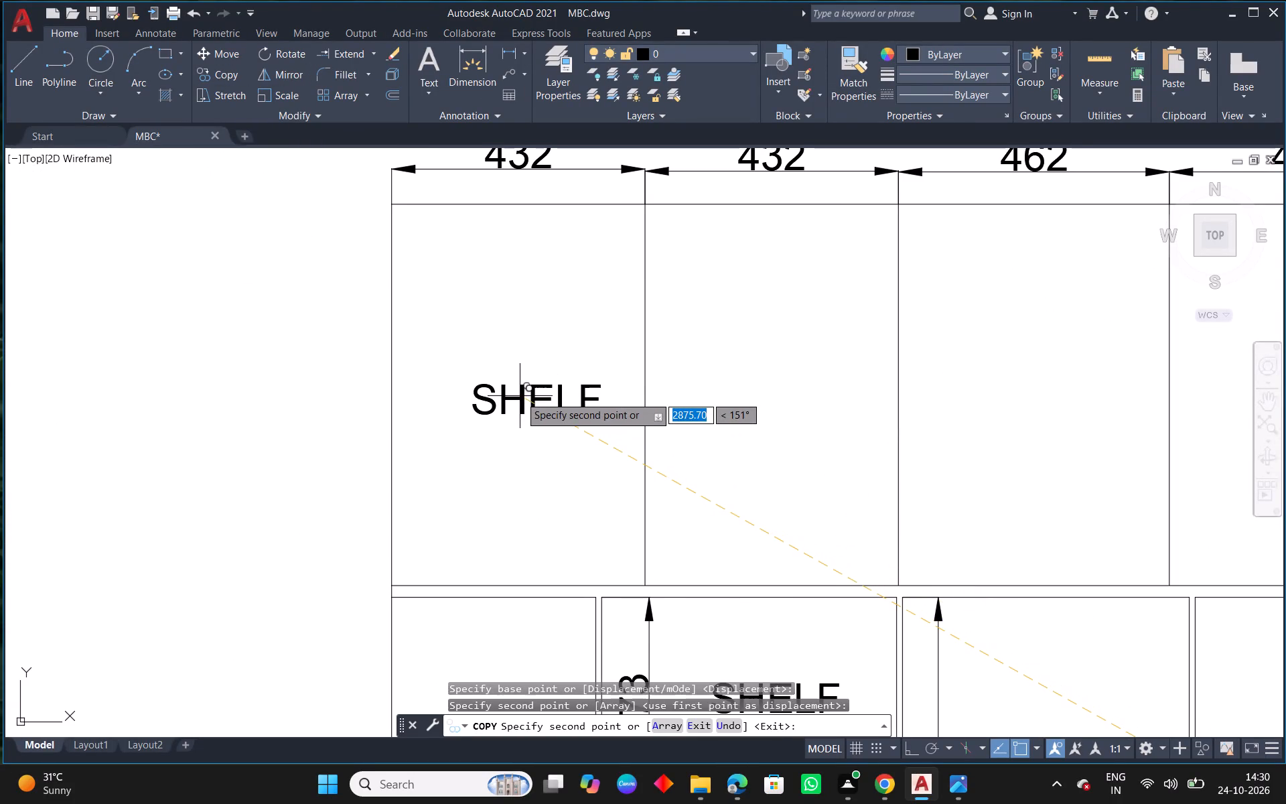
right_click(520, 396)
left_click(554, 408)
Change the copied label's text in the first top compartment to LOFT.
type("ED")
key("space")
left_click(555, 408)
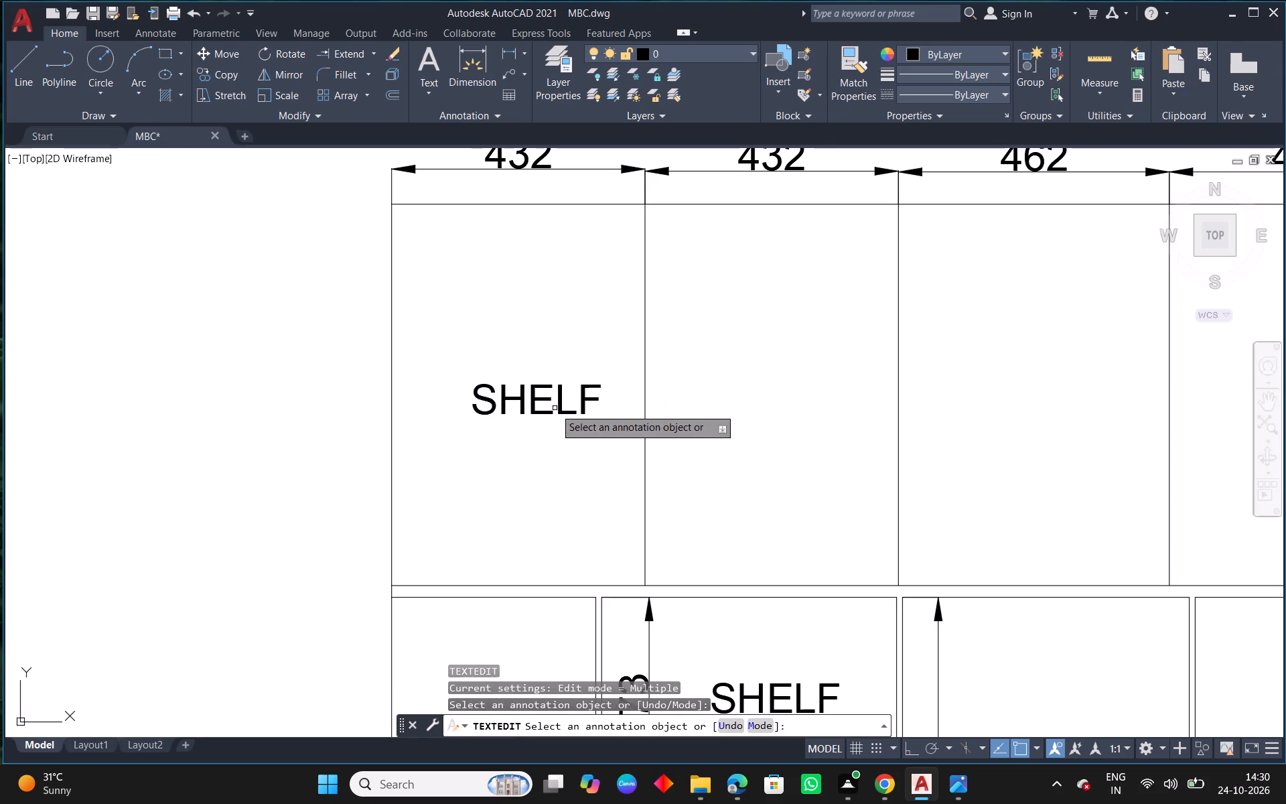
left_click(597, 398)
left_click_drag(616, 399, 432, 417)
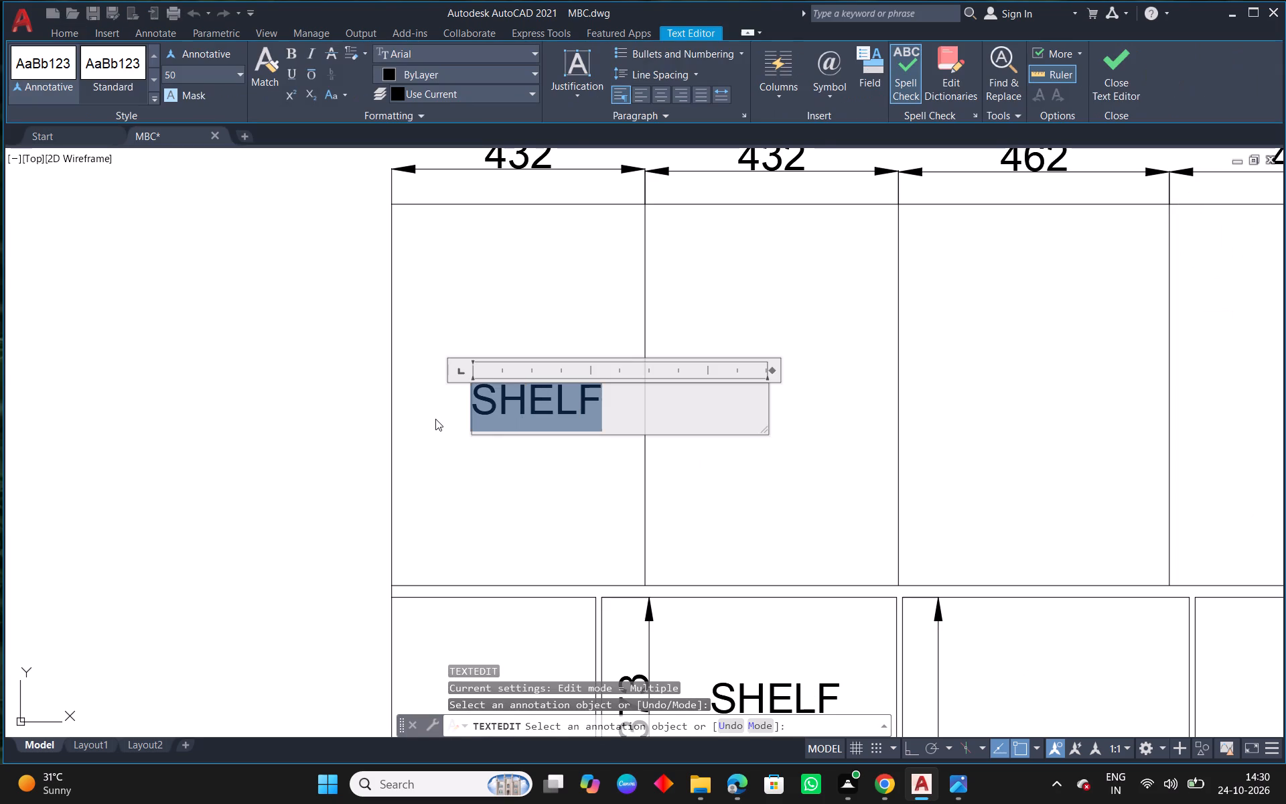
key("BackSpace")
type("LOFT")
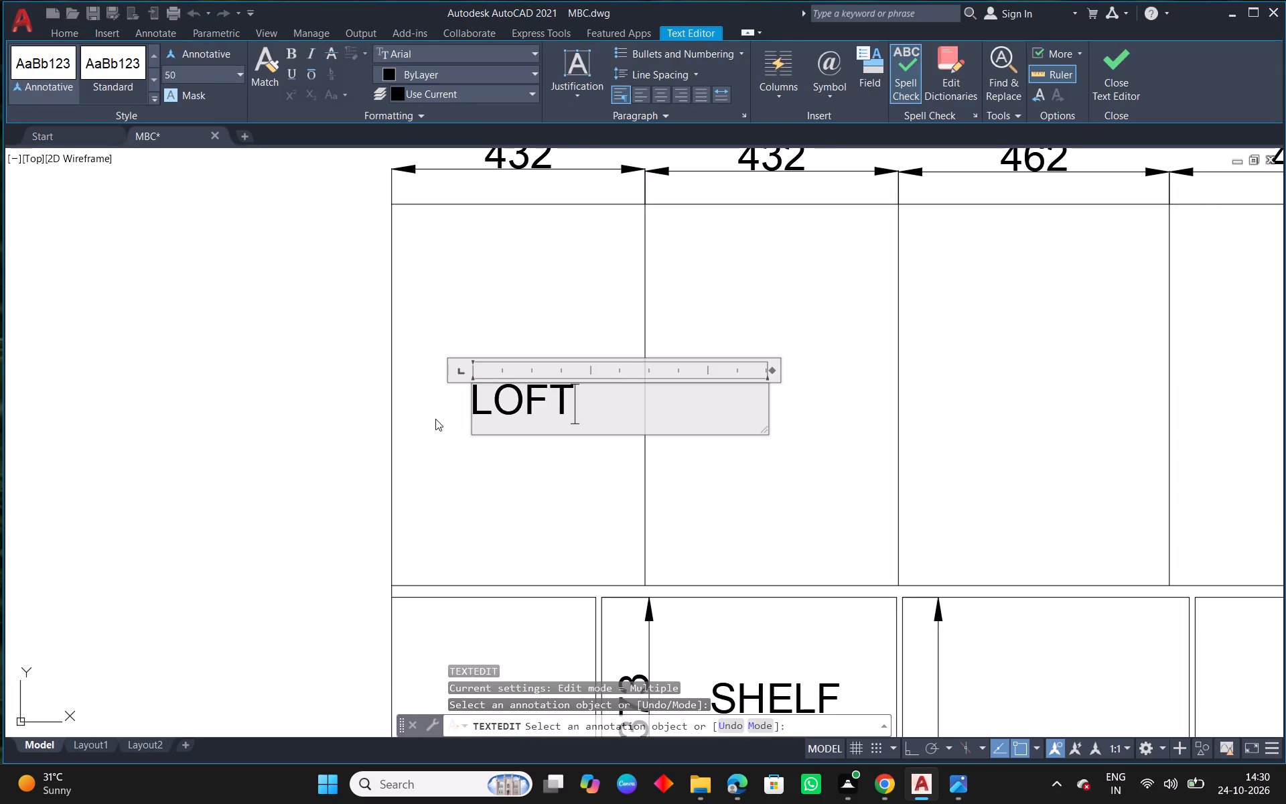
scroll(847, 326, "up", 2)
left_click(729, 383)
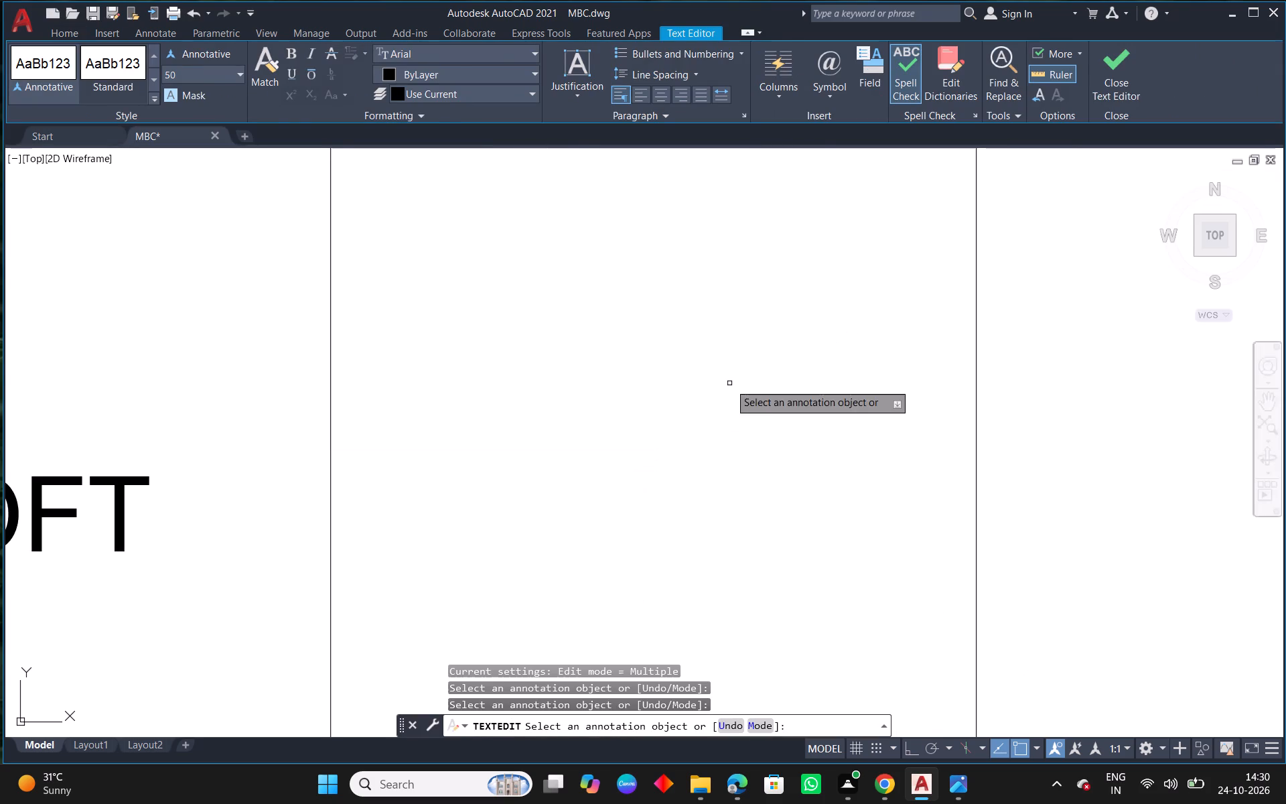
right_click(729, 383)
left_click(762, 394)
Copy the LOFT label into the remaining six top compartments: 432, 462, 462, 457, 459 and 529 wide.
scroll(746, 387, "down", 4)
middle_click_drag(650, 413, 695, 403)
left_click(672, 404)
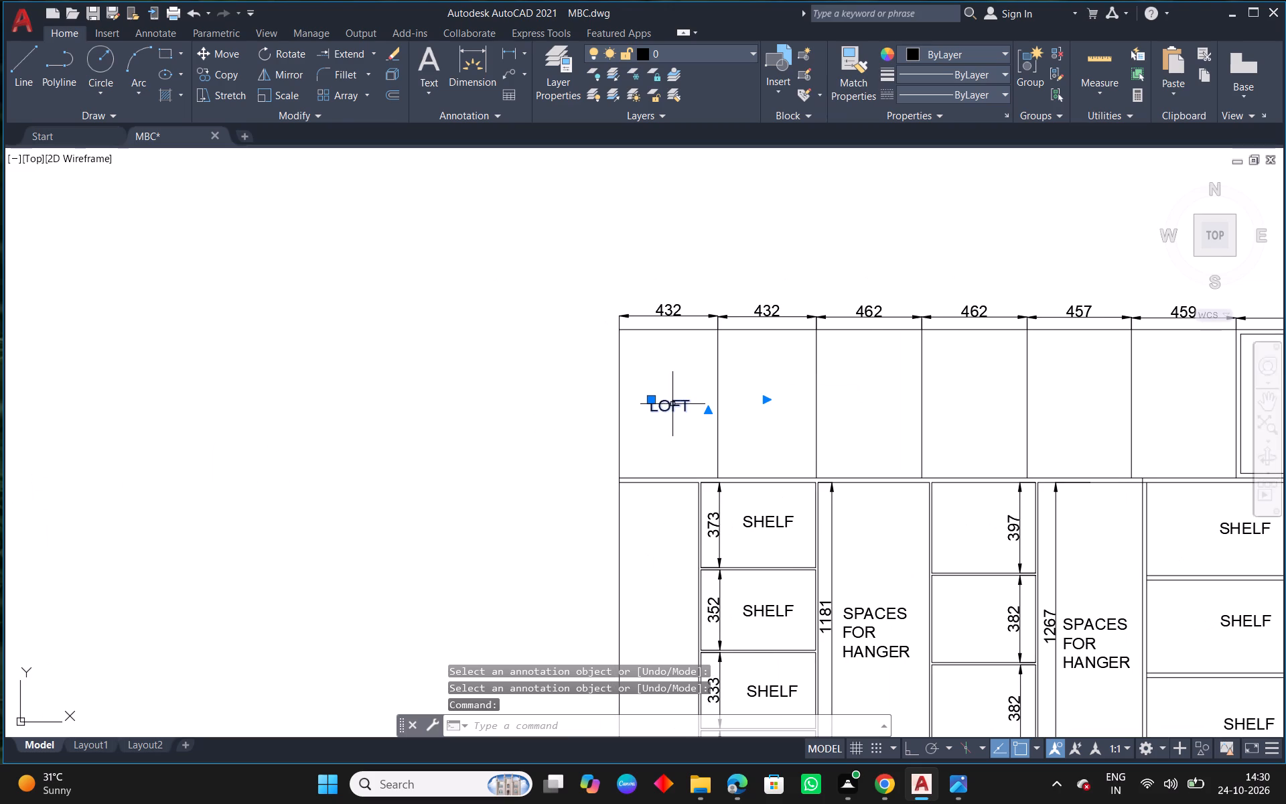
type("CO")
key("space")
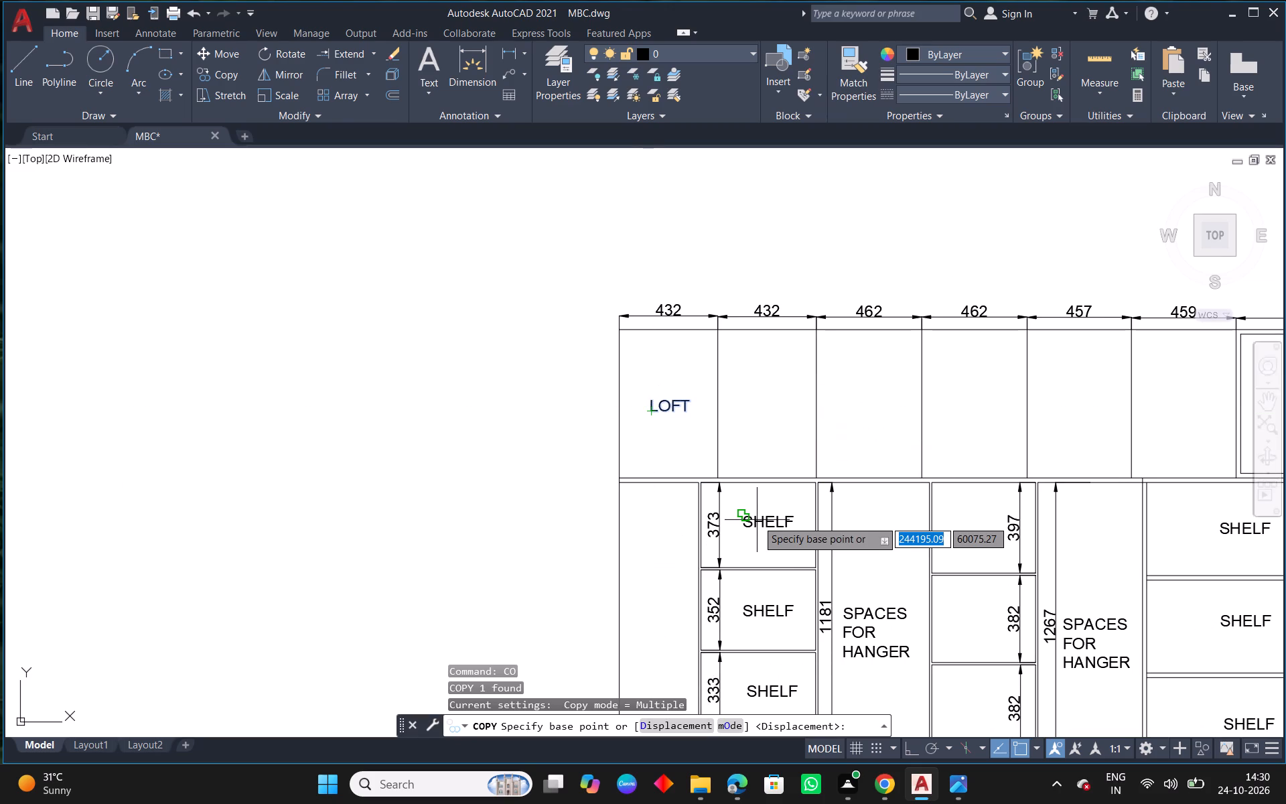
scroll(646, 377, "up", 2)
left_click(656, 458)
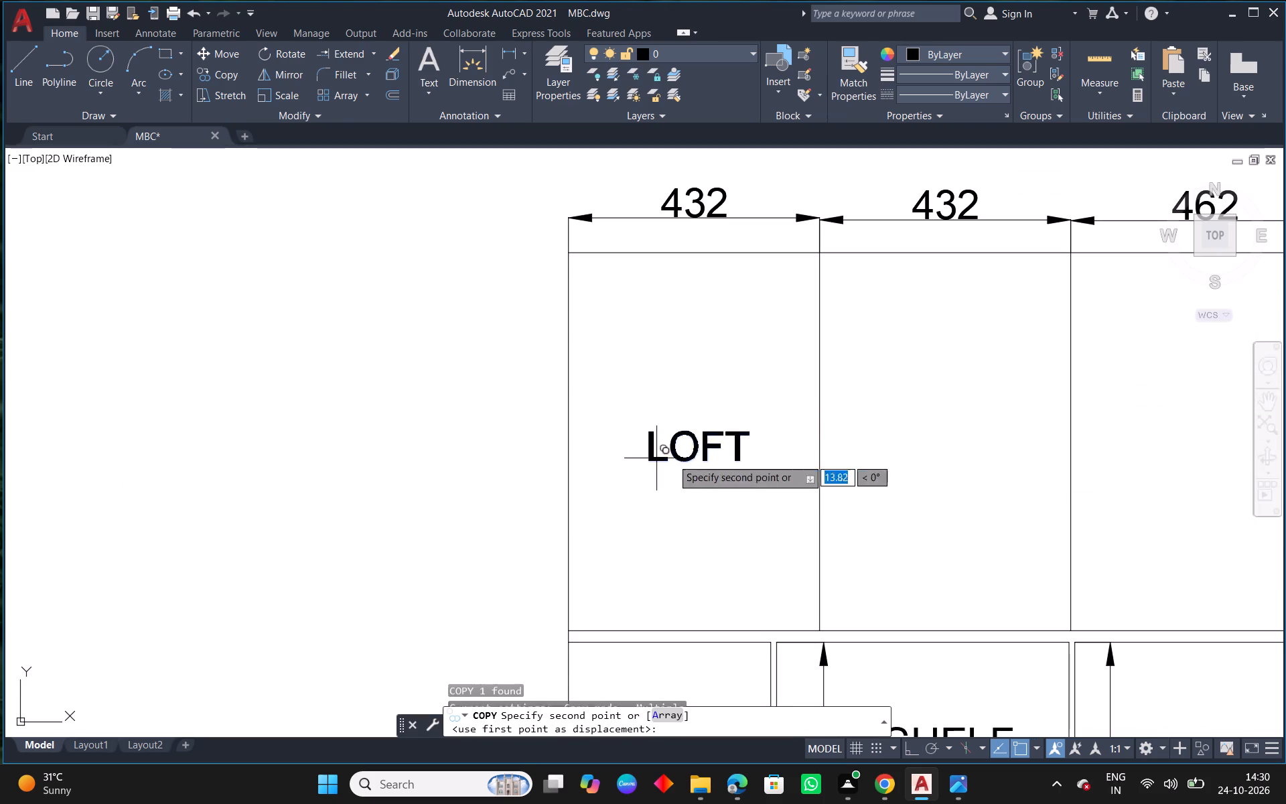
left_click(905, 462)
scroll(1056, 458, "down", 3)
middle_click_drag(1098, 471, 630, 409)
scroll(625, 408, "up", 2)
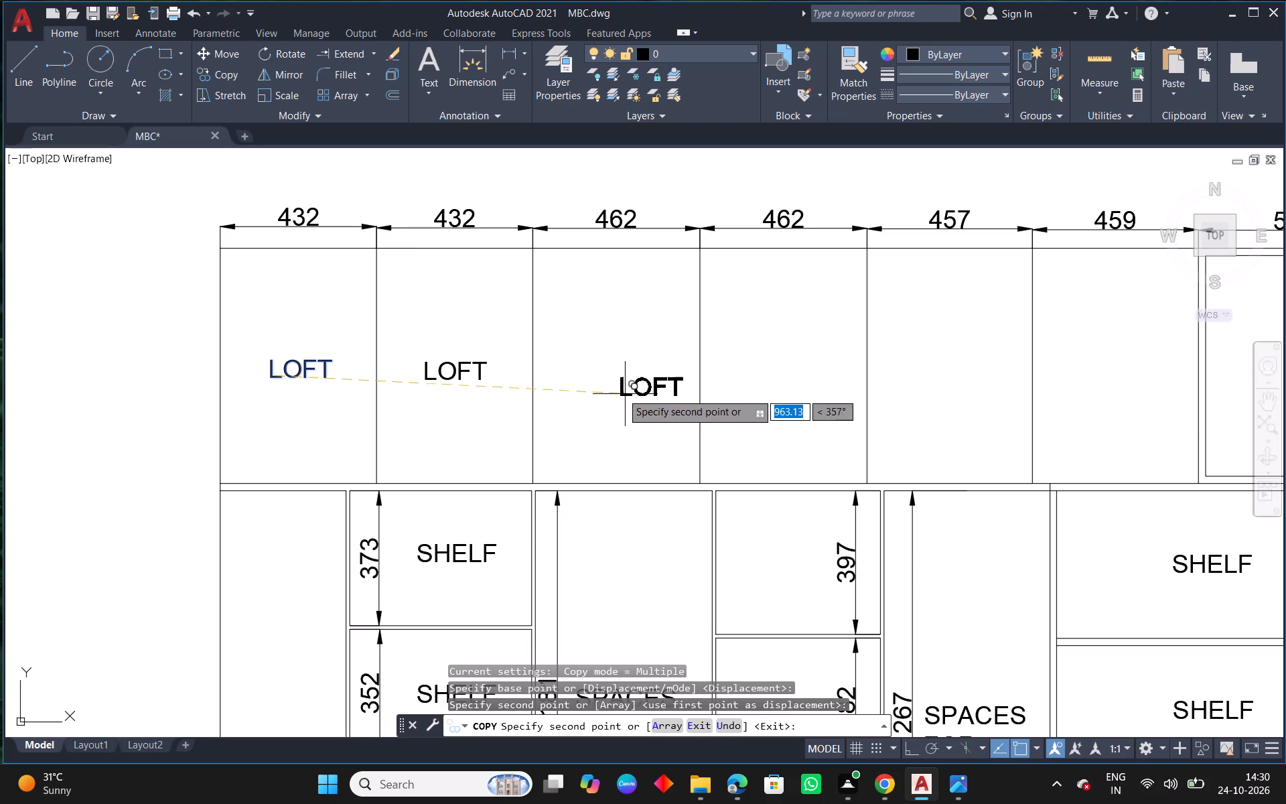
left_click(591, 375)
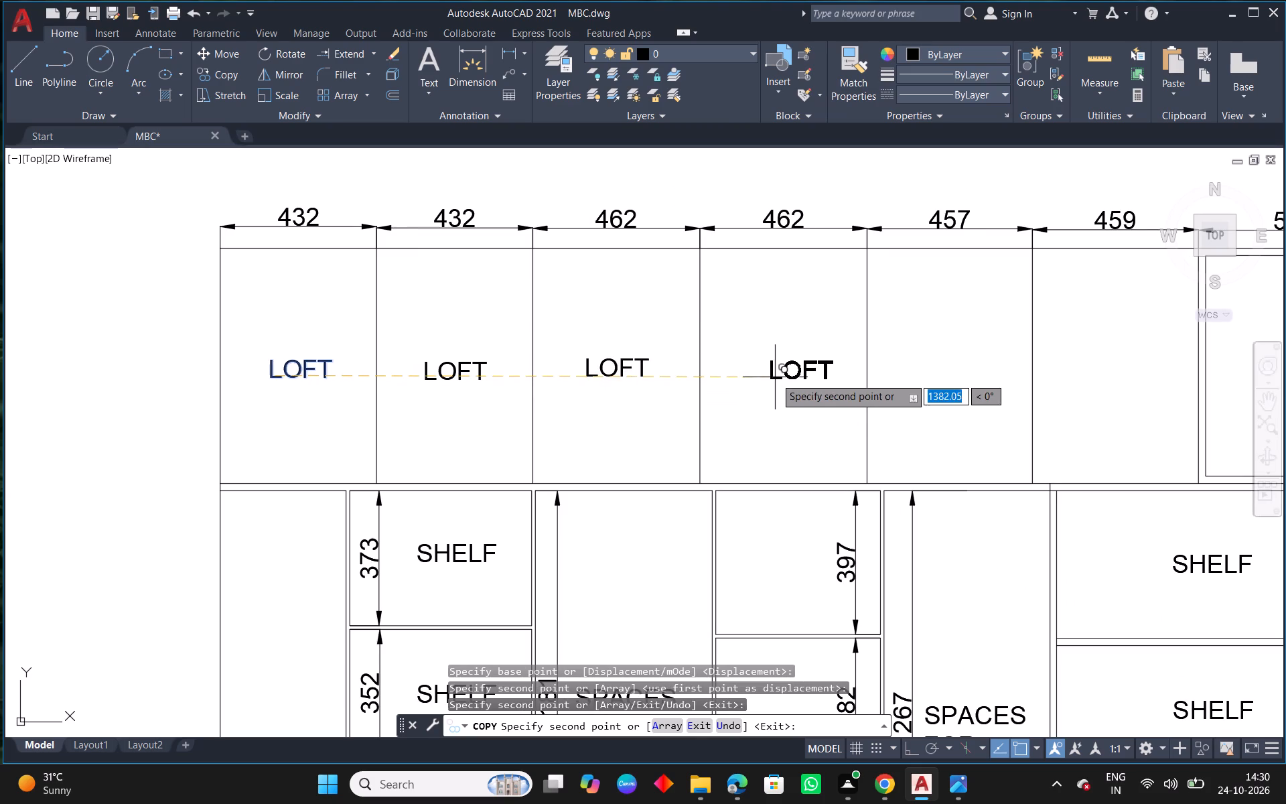
left_click(770, 376)
left_click(928, 372)
middle_click_drag(1009, 385, 697, 396)
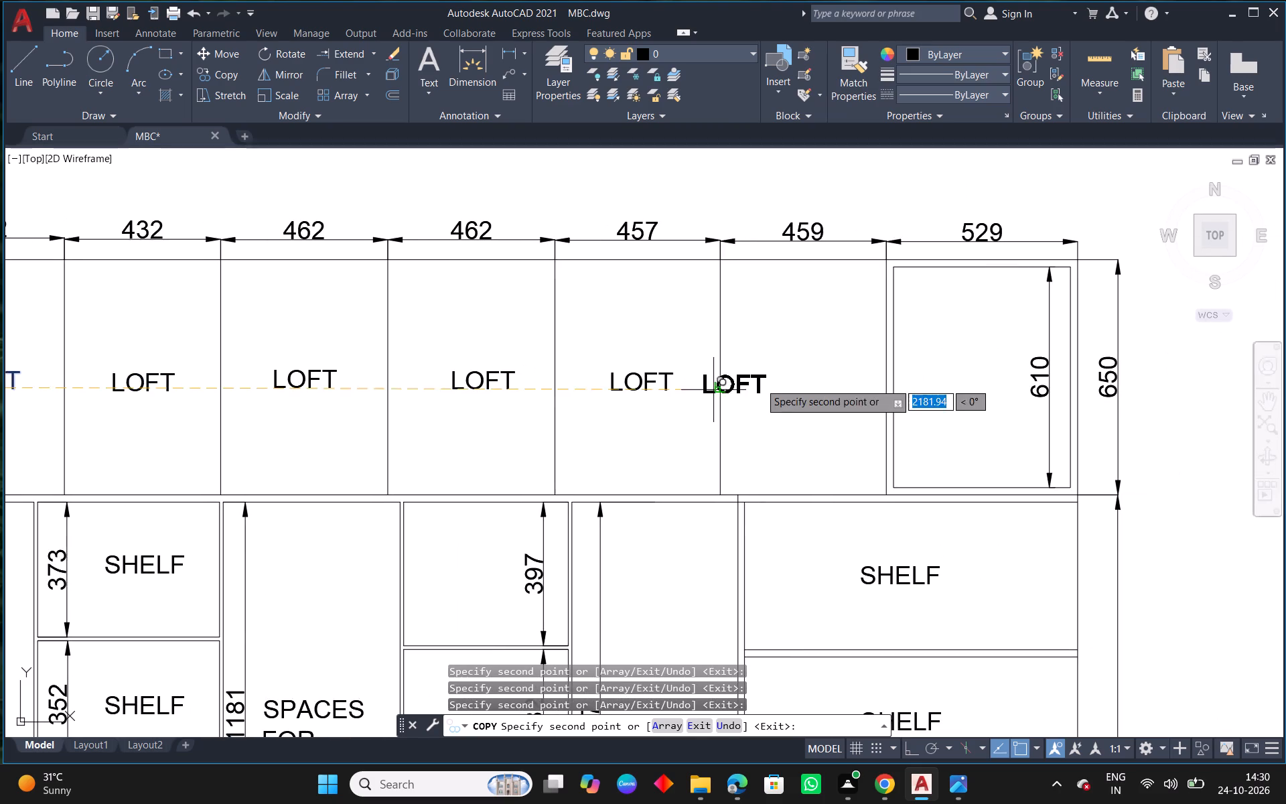
left_click(775, 382)
left_click(938, 379)
right_click(938, 379)
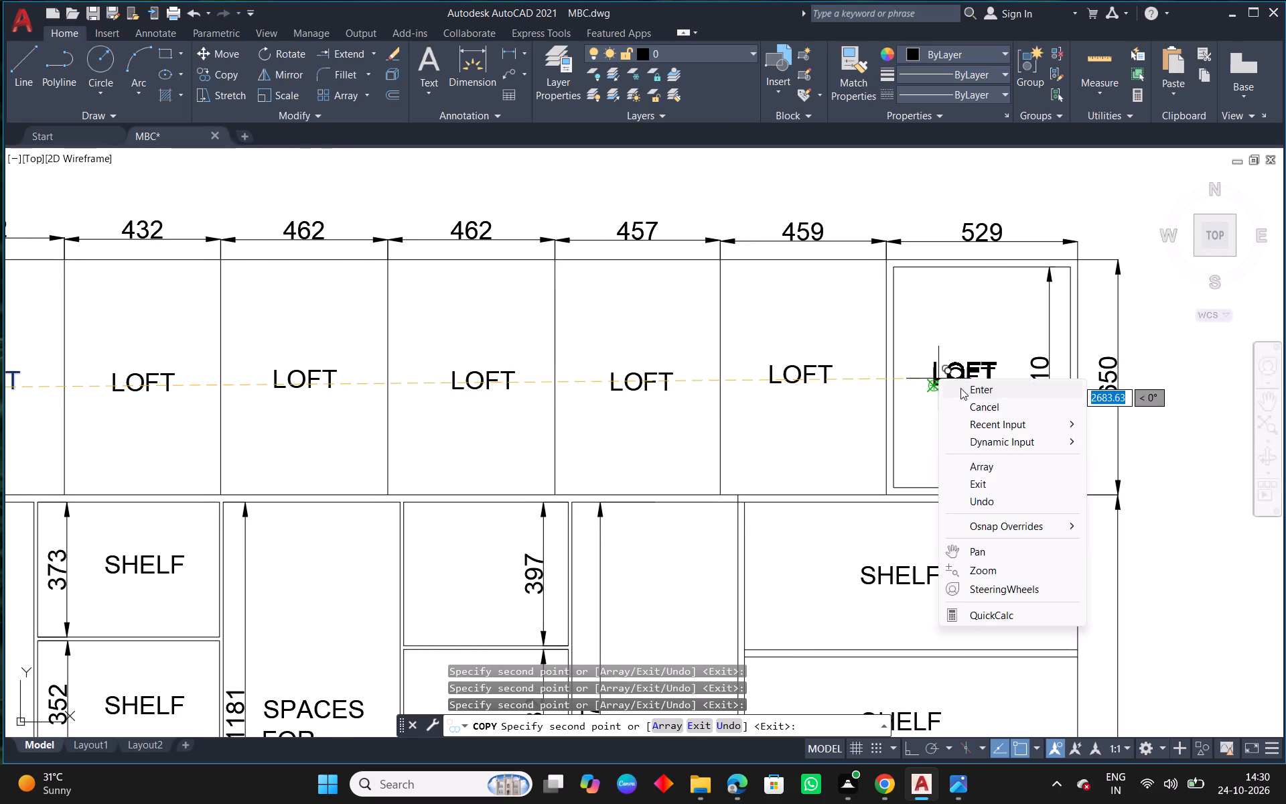
left_click(966, 389)
Offset by 10 the loft dividers between the 457 and 459, 462 and 457, and two 462 compartments.
scroll(762, 359, "down", 2)
middle_click_drag(756, 414, 762, 362)
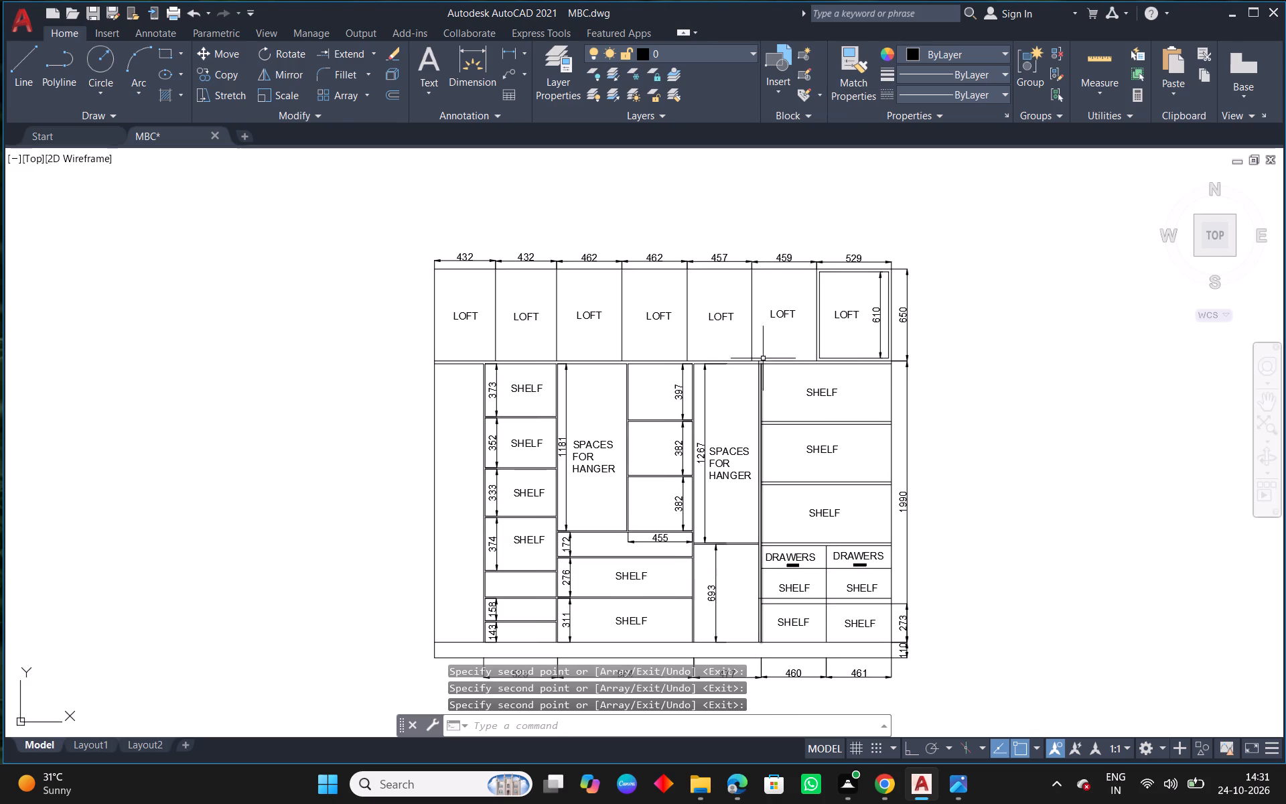
scroll(753, 312, "up", 1)
right_click_drag(766, 291, 773, 287)
left_click(848, 316)
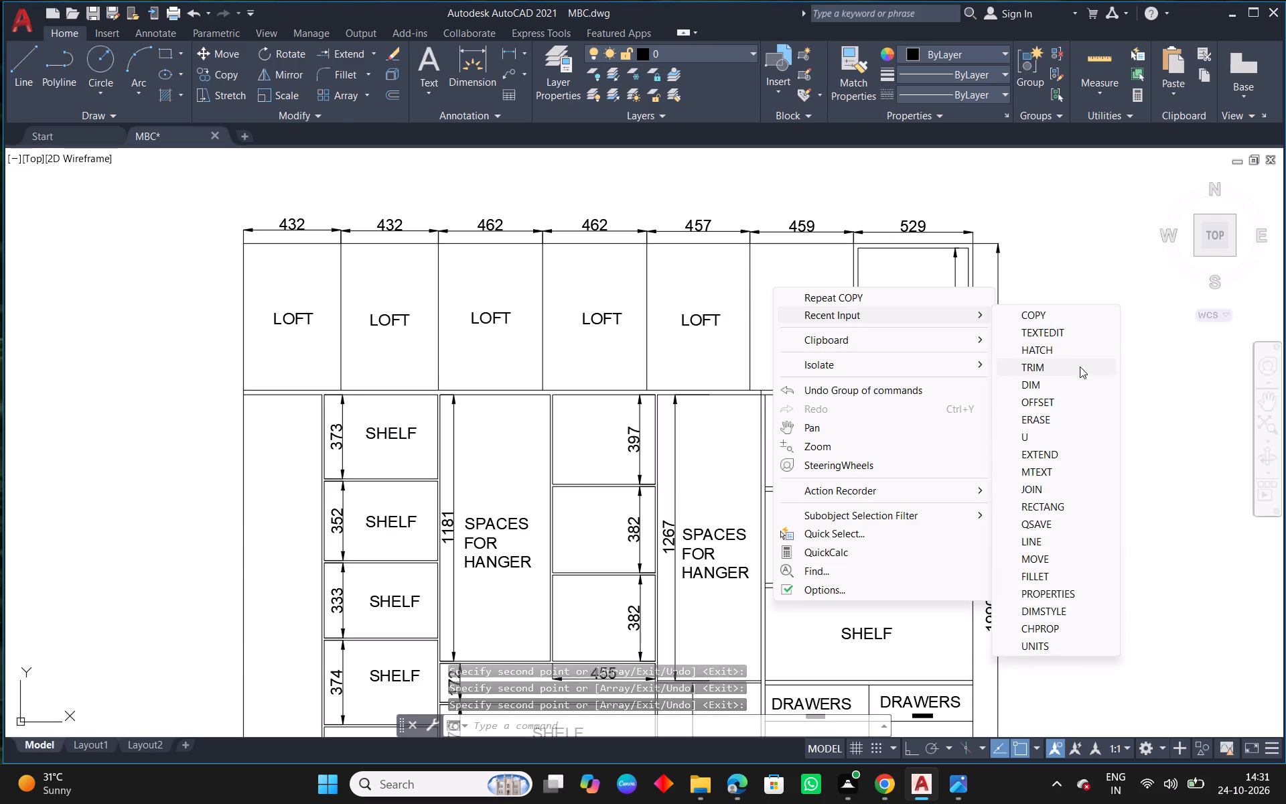
left_click(1058, 399)
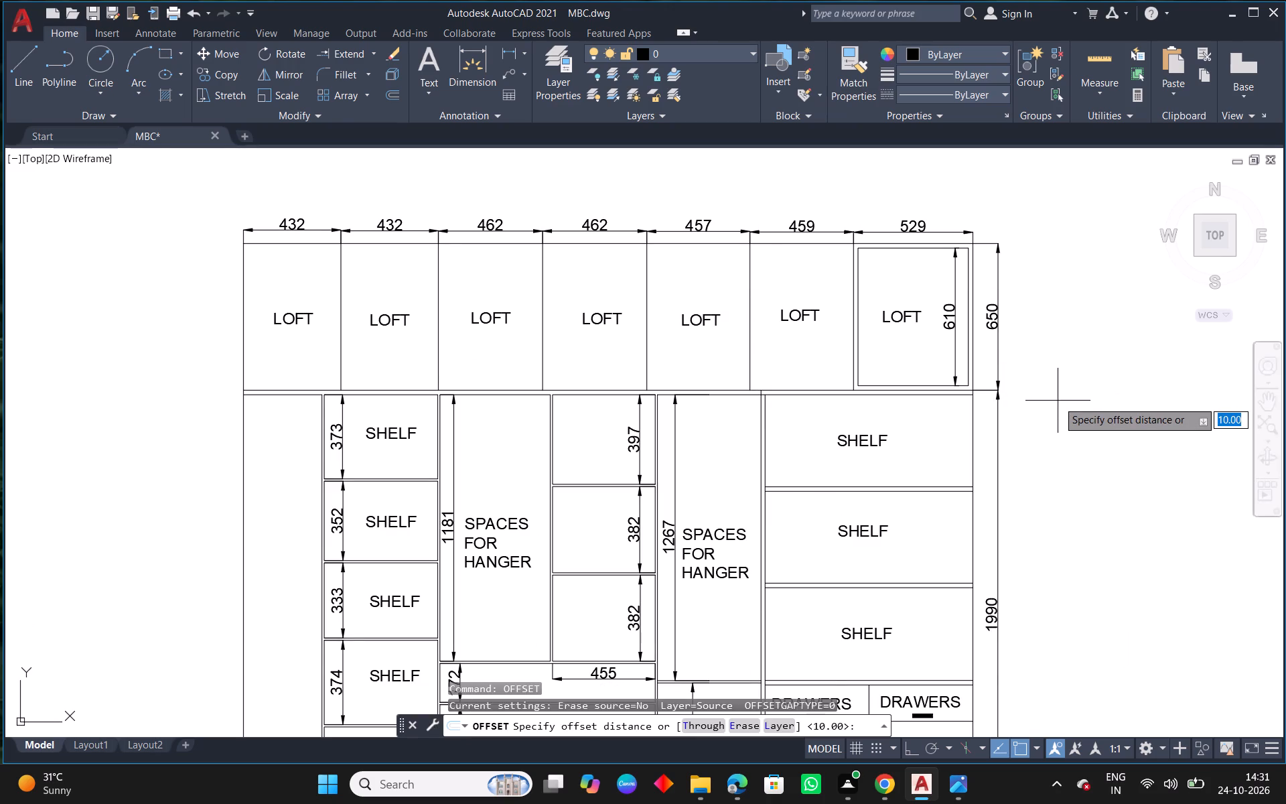
key("Return")
scroll(758, 304, "up", 1)
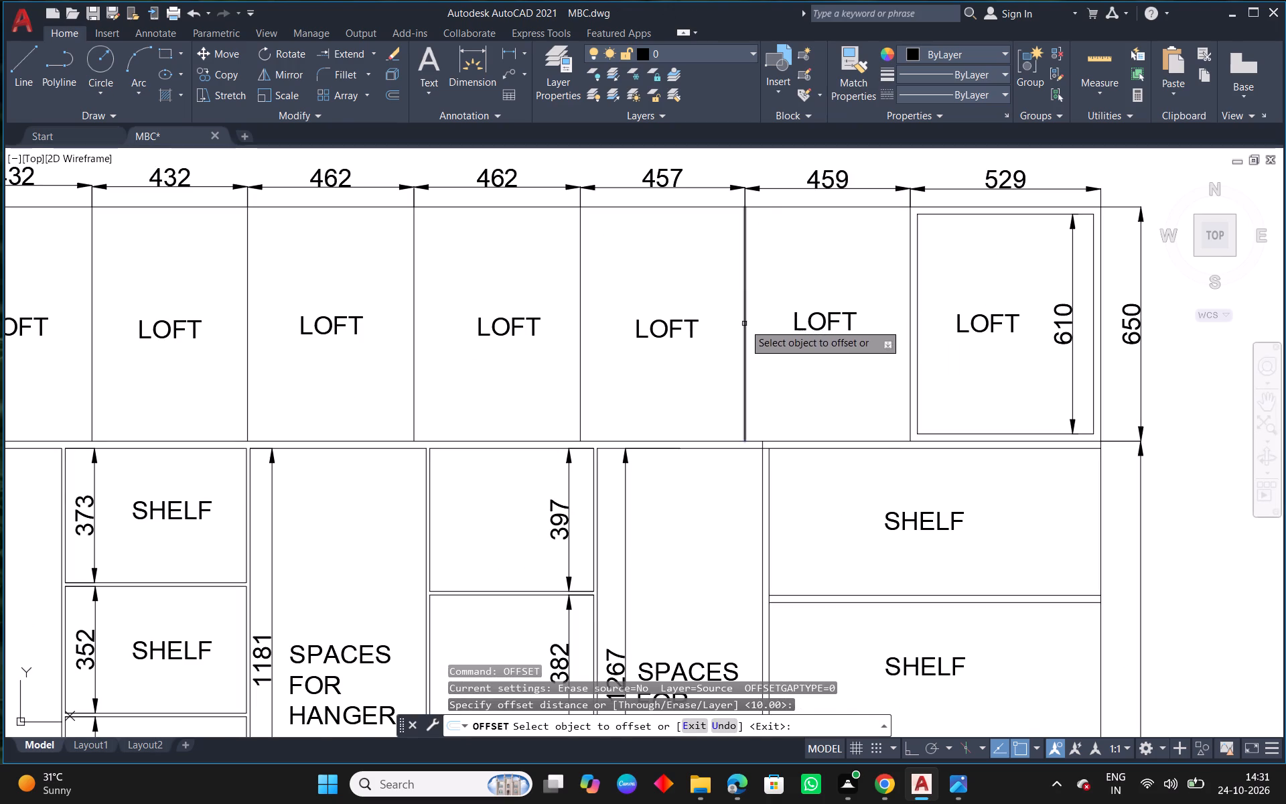
left_click(744, 324)
left_click(764, 330)
left_click_drag(581, 349, 589, 350)
left_click(632, 356)
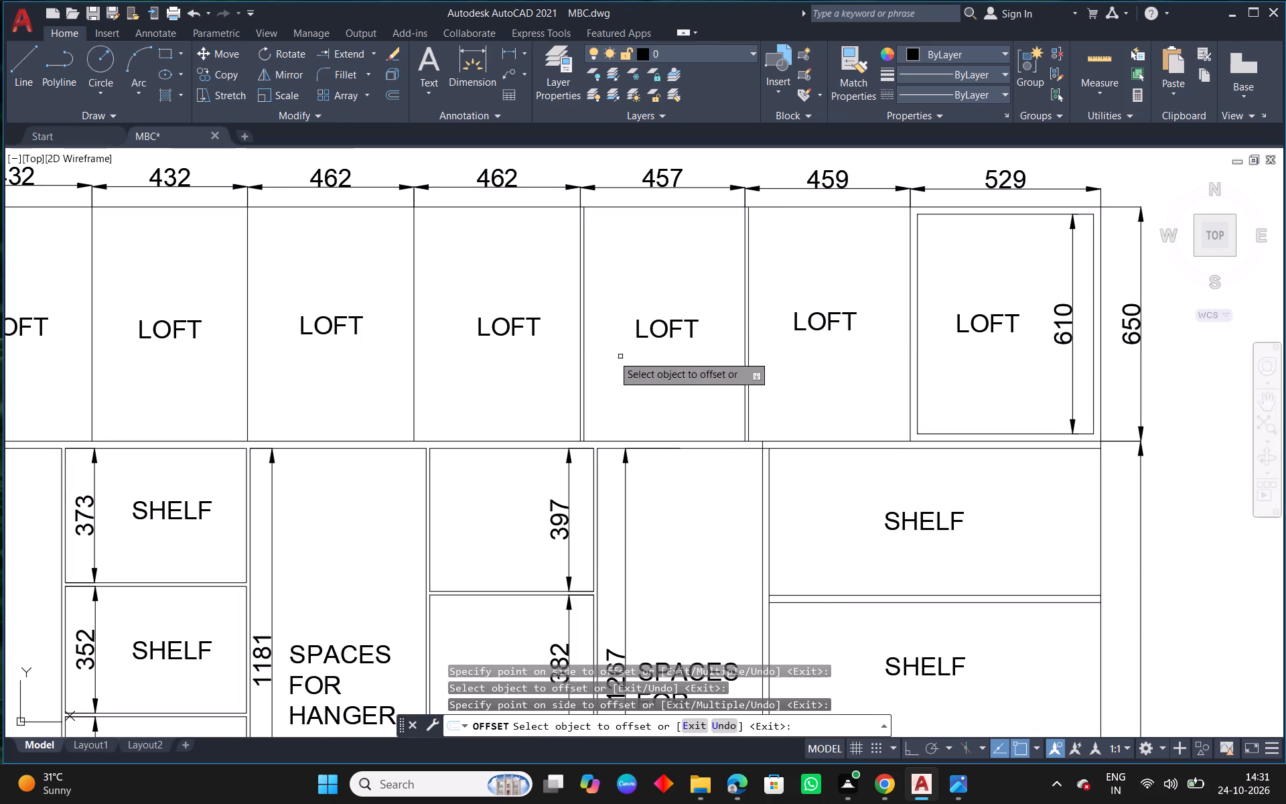
left_click_drag(413, 304, 401, 304)
left_click(363, 303)
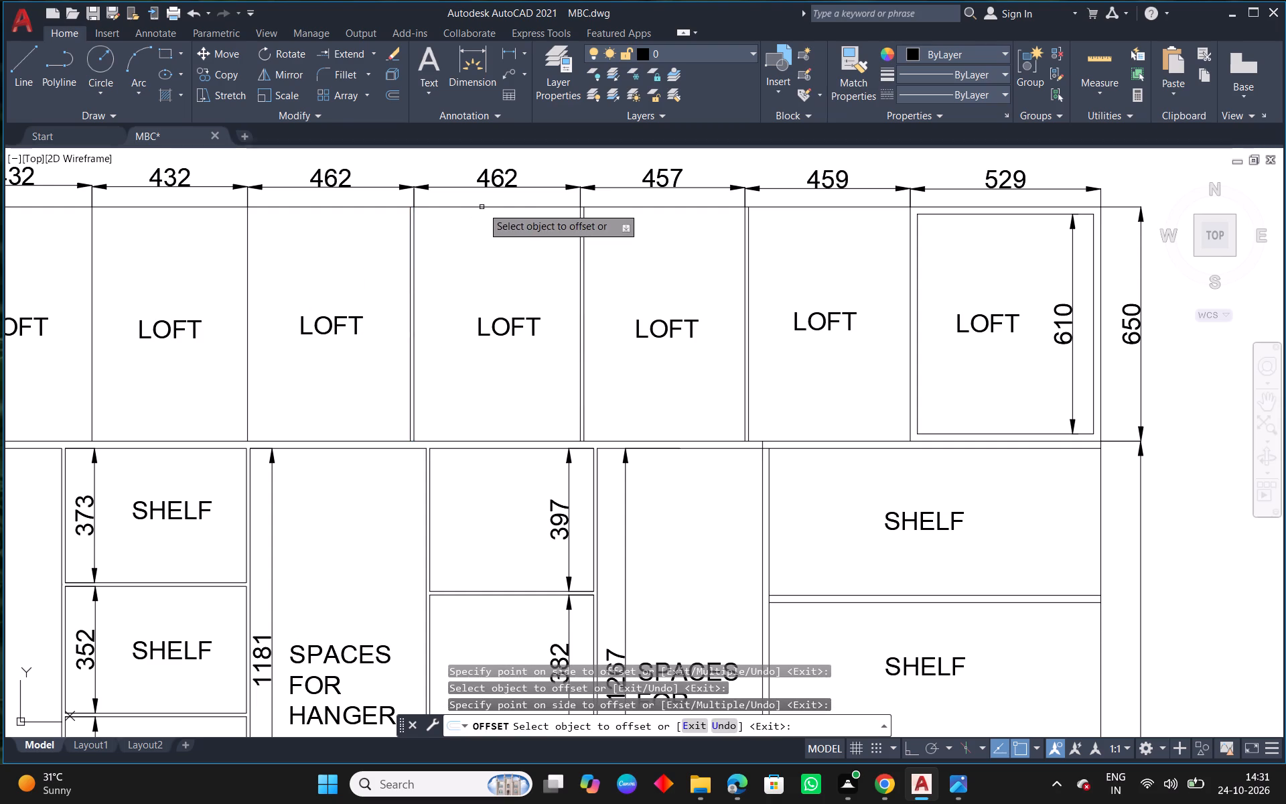
Offset the loft's top edge, its two remaining single-line dividers beside the 432 compartments, and its left outer edge by 10.
left_click(482, 207)
left_click(464, 256)
middle_click_drag(553, 325, 812, 348)
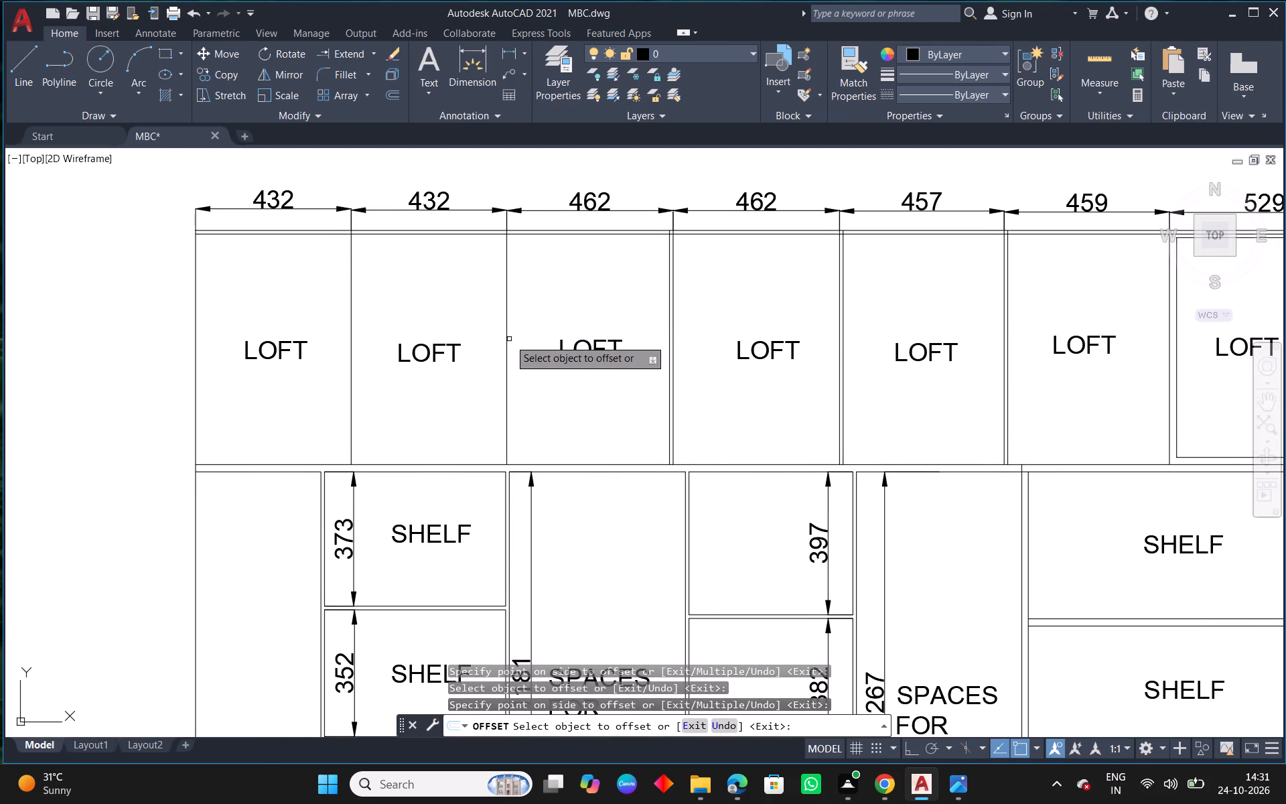
left_click(508, 340)
left_click(458, 349)
left_click(350, 332)
left_click(309, 331)
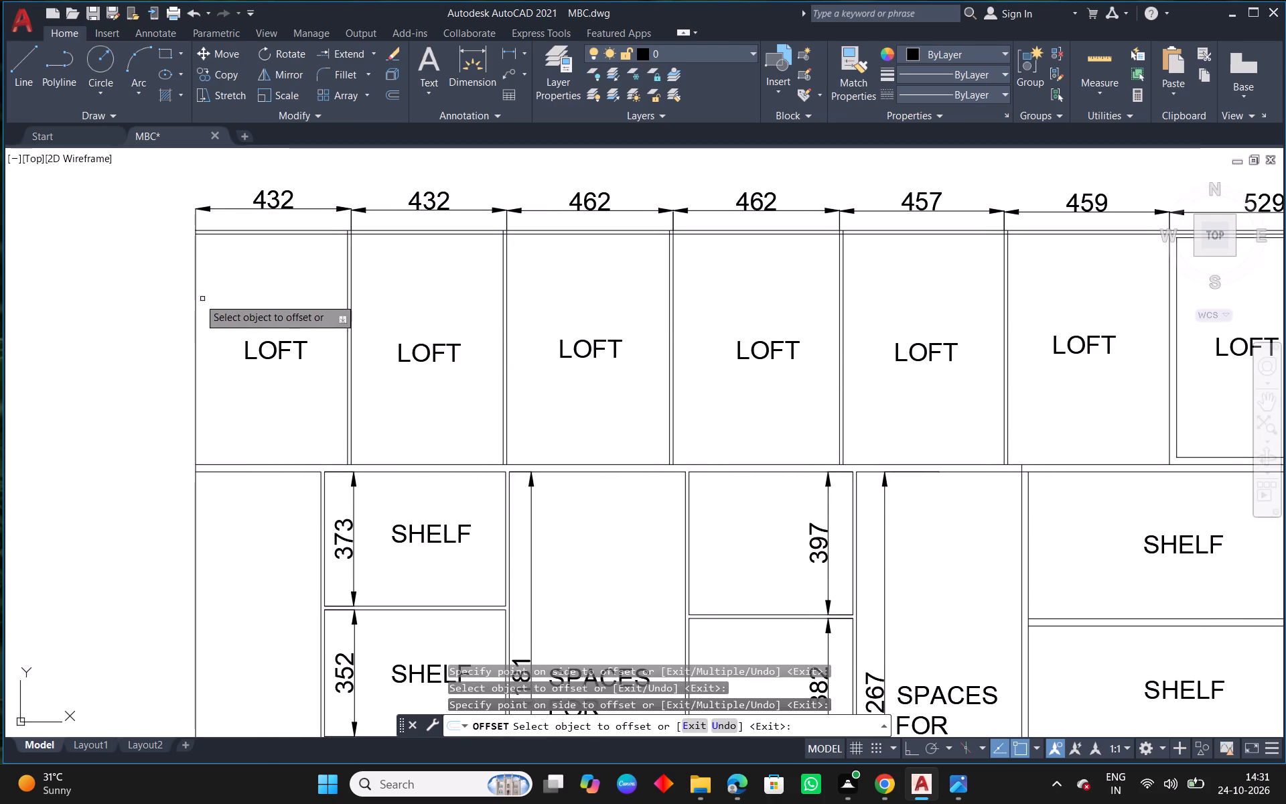
left_click_drag(196, 299, 237, 314)
left_click(264, 318)
right_click(249, 308)
left_click(291, 315)
Finish offsetting and save the drawing with the completed inner view.
scroll(501, 276, "down", 3)
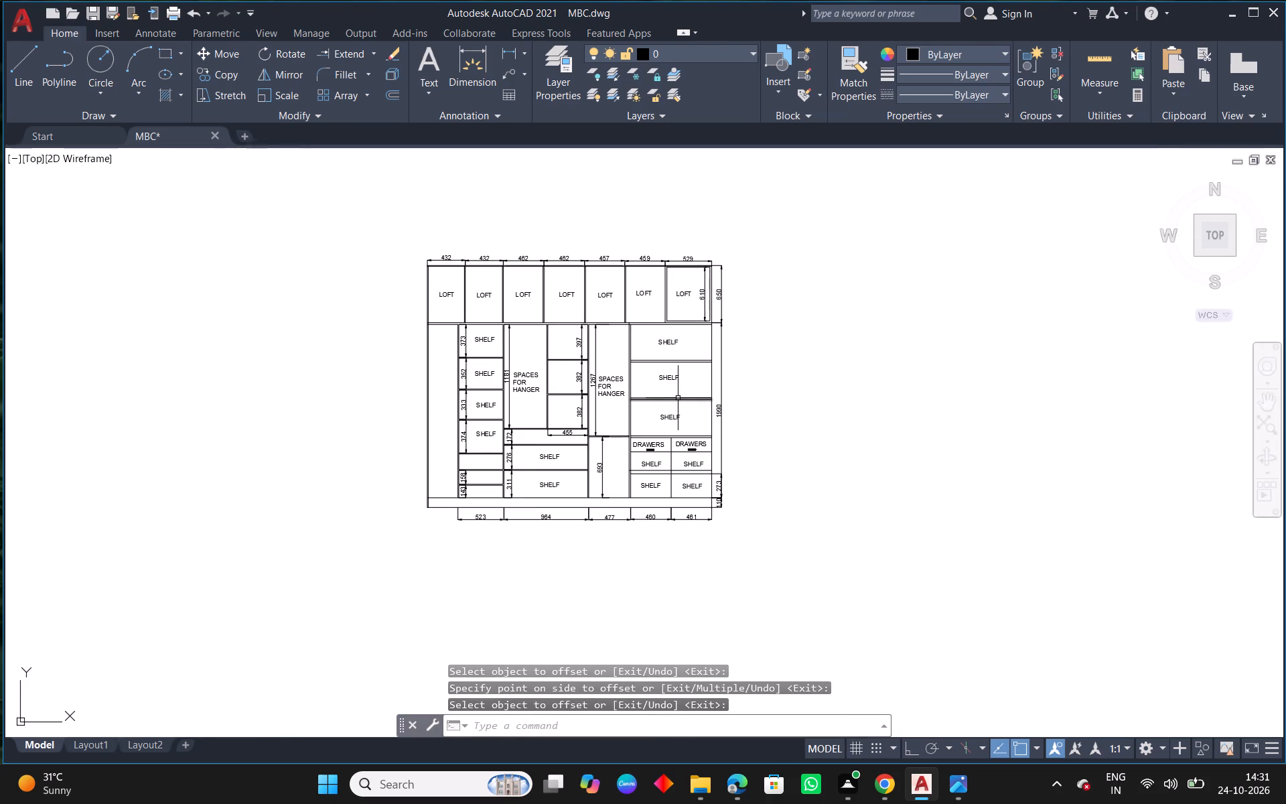
middle_click_drag(681, 399, 681, 391)
left_click_drag(775, 205, 721, 324)
left_click(324, 601)
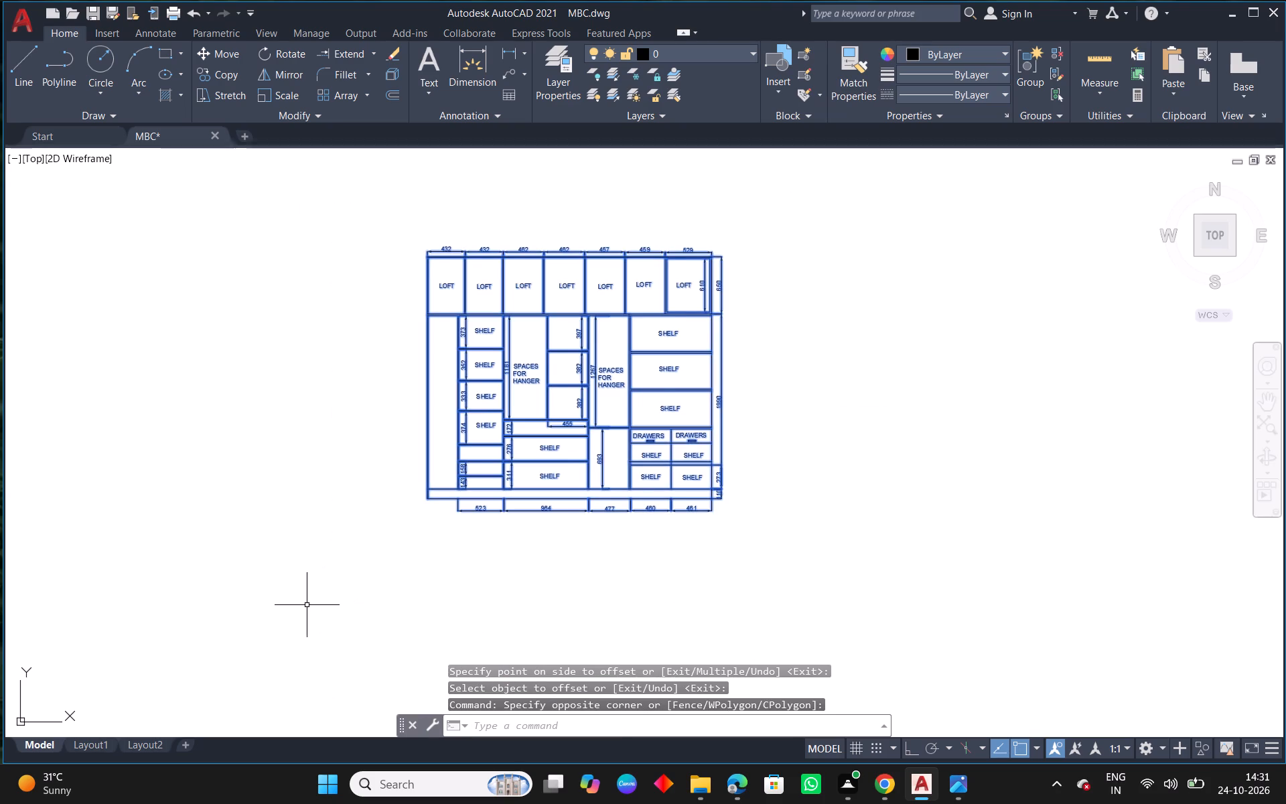
key("ctrl+s")
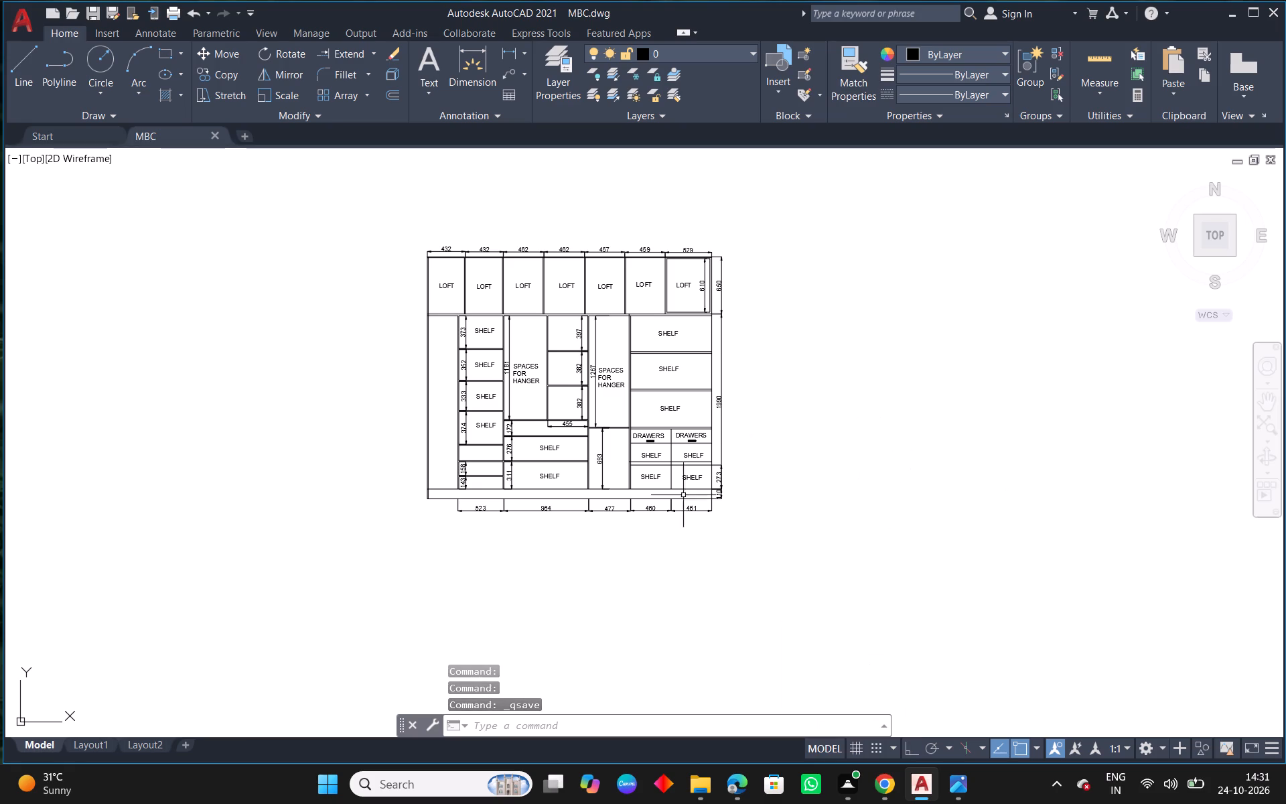
Draw a 620 long horizontal base line with ortho on, in empty space beside the side views of the reference sheet.
middle_click_drag(709, 541, 880, 532)
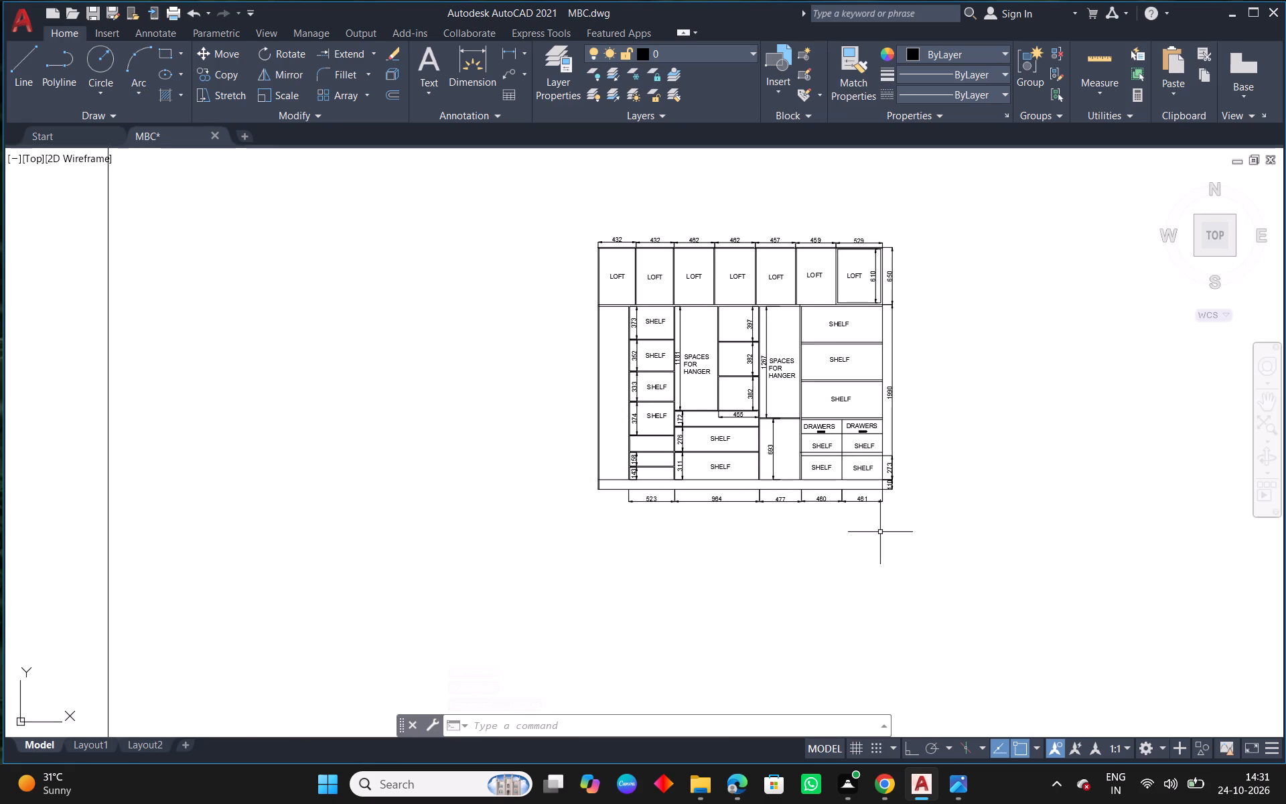
middle_click_drag(600, 545, 873, 496)
scroll(890, 493, "down", 5)
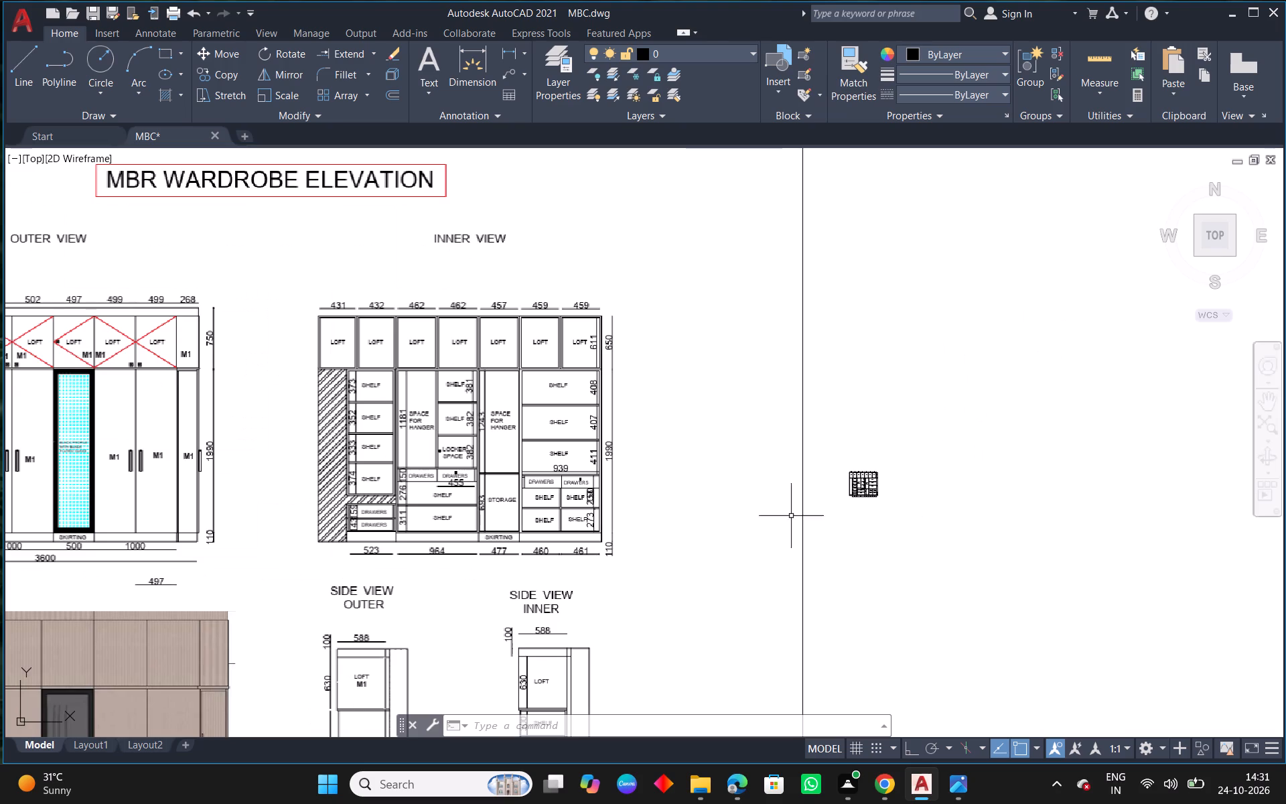
middle_click_drag(686, 553, 743, 378)
middle_click_drag(915, 653, 901, 518)
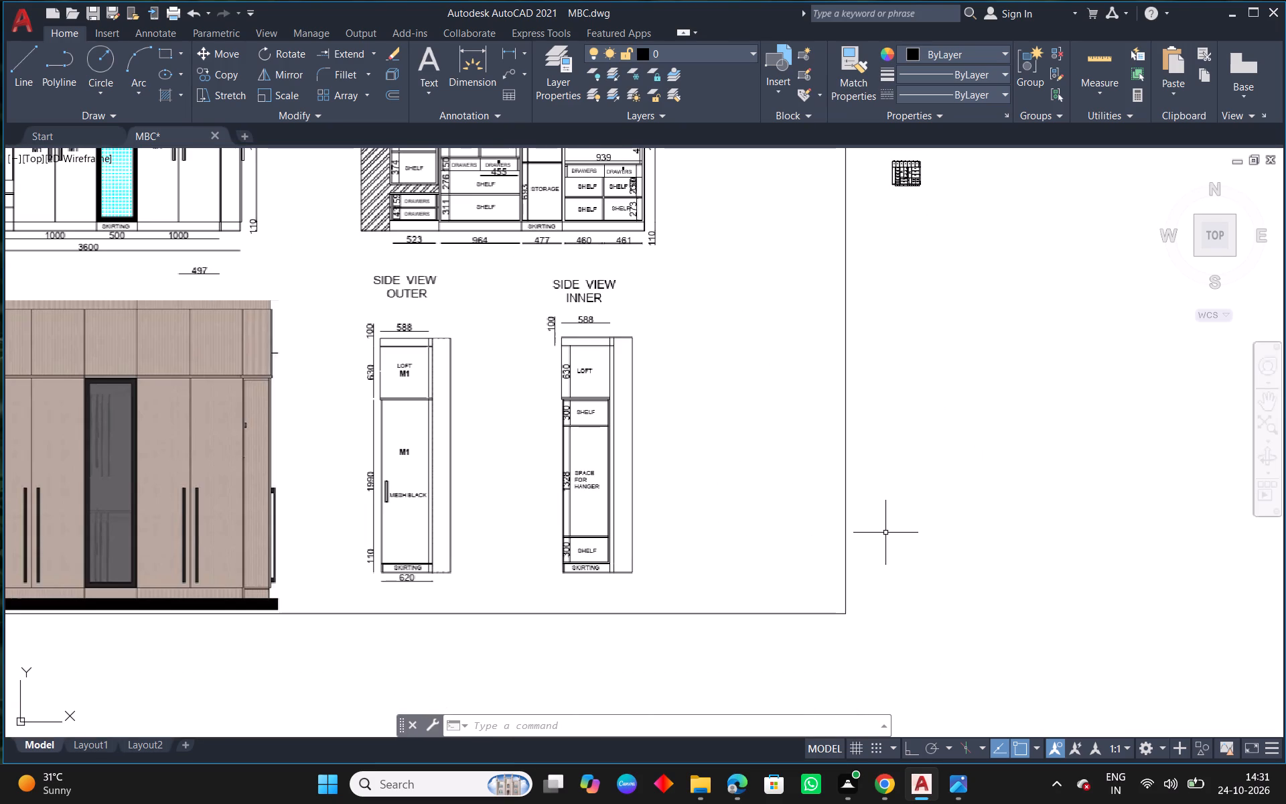
type("L")
key("space")
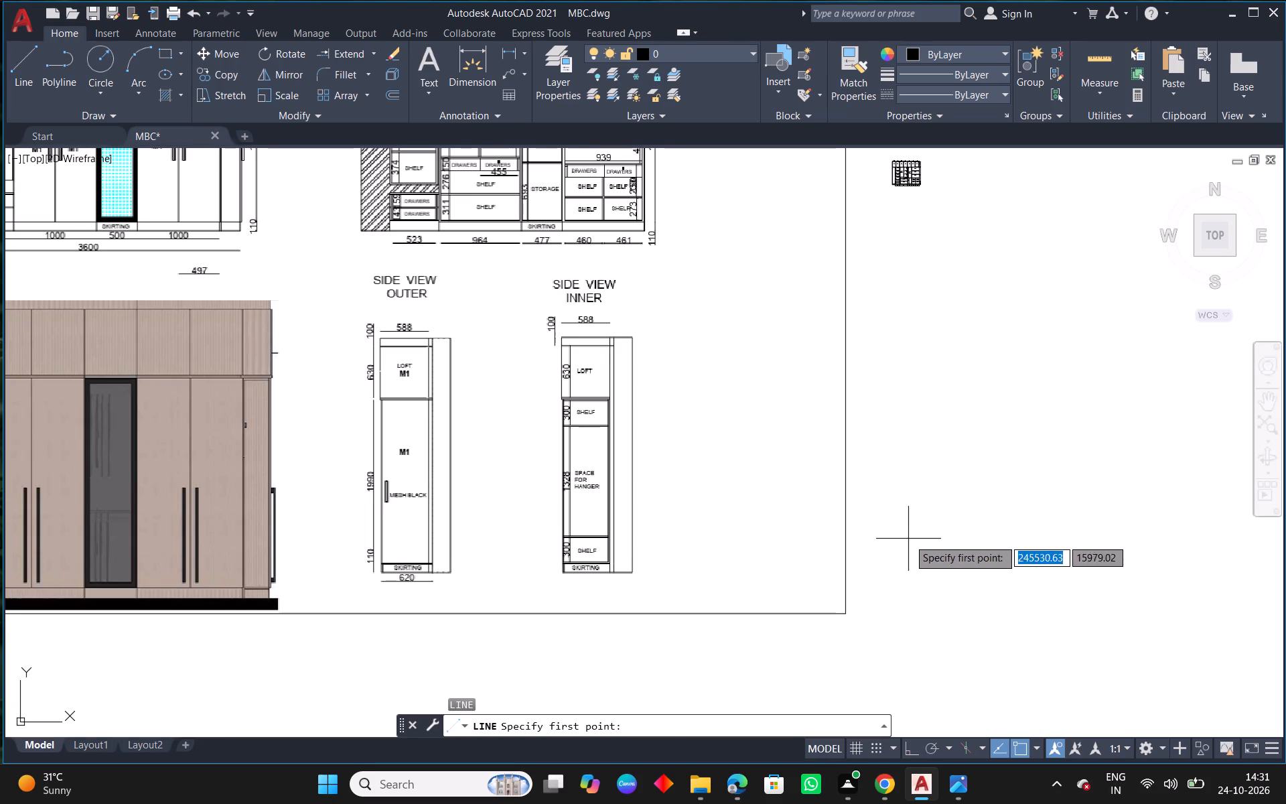
left_click_drag(906, 540, 917, 541)
left_click(913, 751)
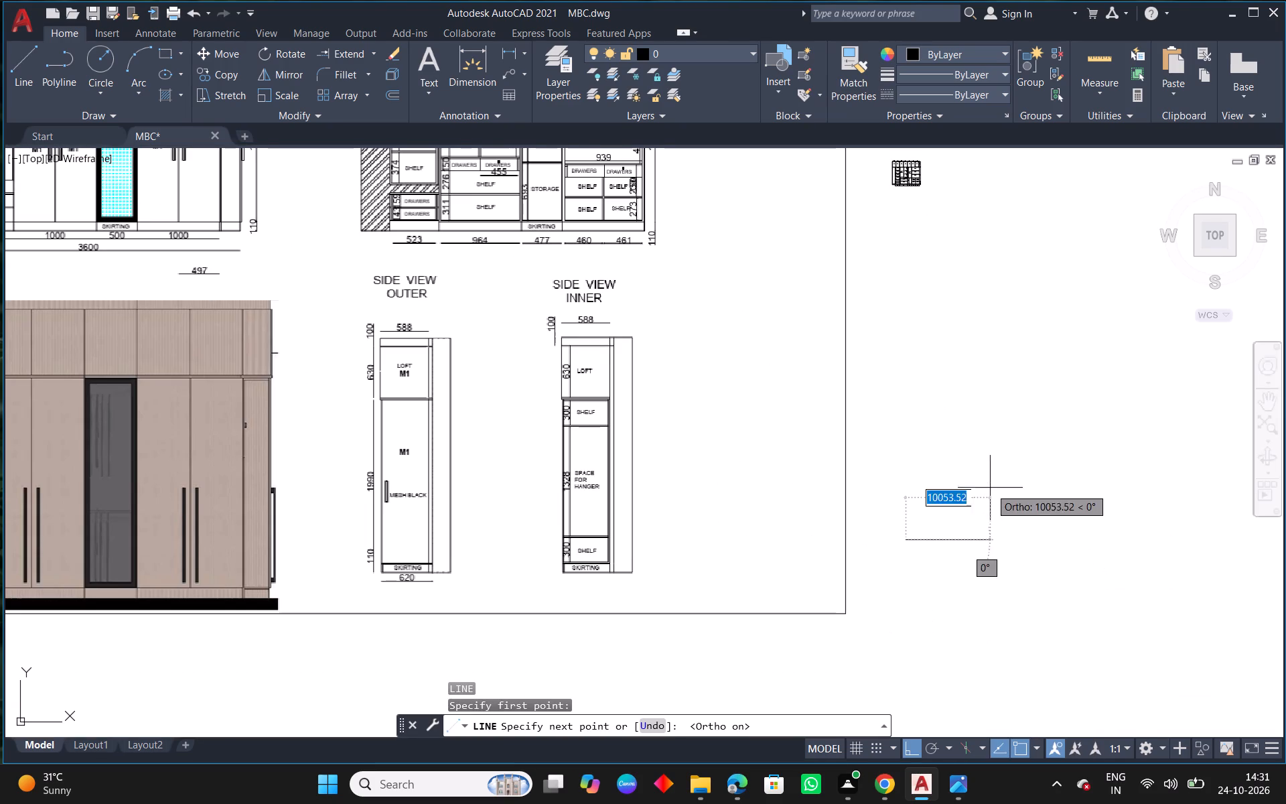
type("620")
key("Return")
key("Return")
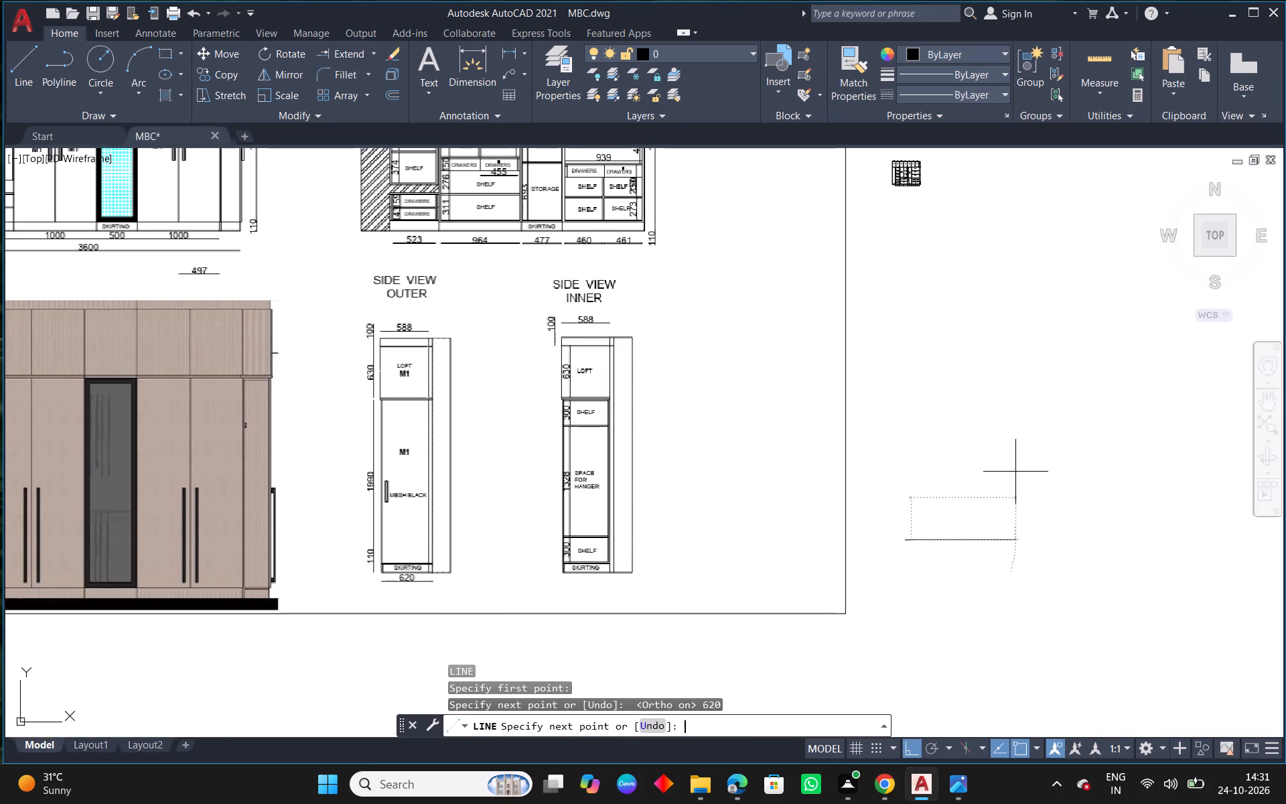
Offset the 620 base line upward by 110 for the skirting.
scroll(897, 537, "up", 2)
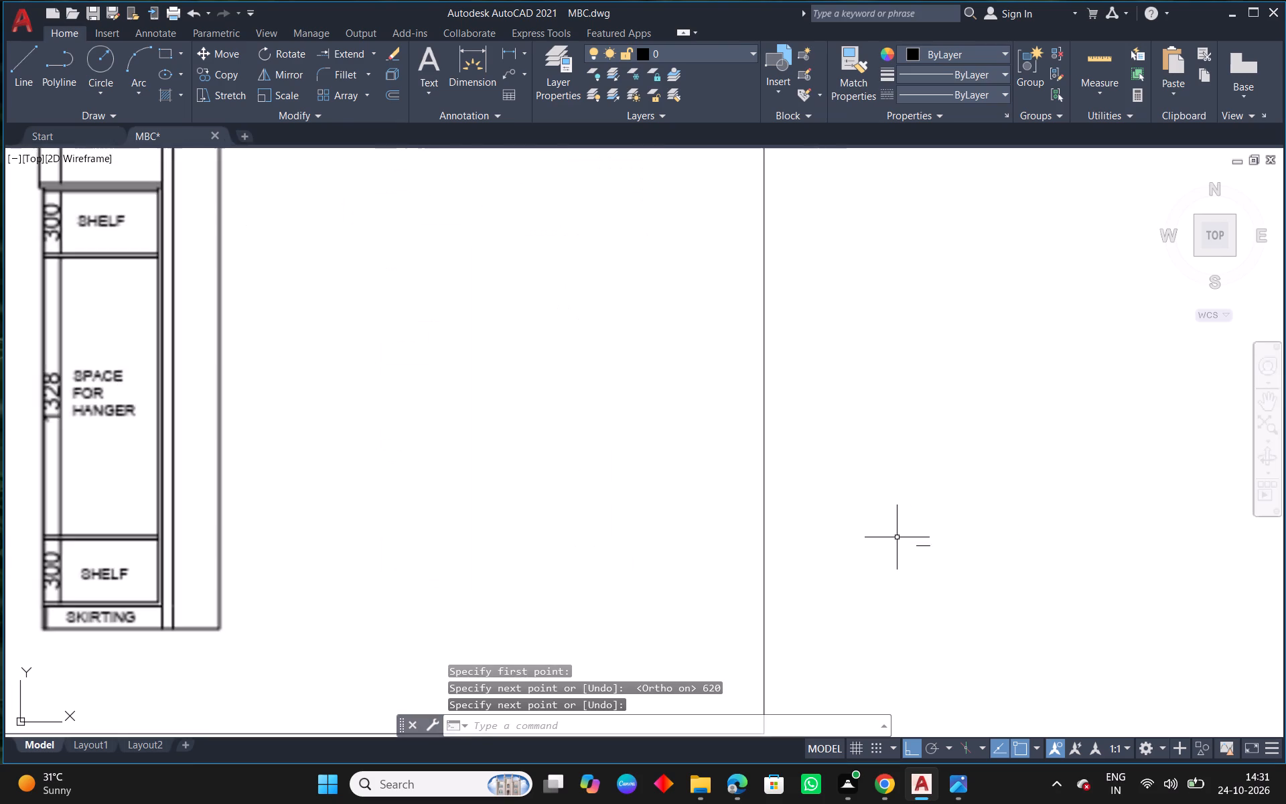
scroll(897, 537, "up", 1)
middle_click_drag(977, 569, 959, 554)
type("O 110")
key("Return")
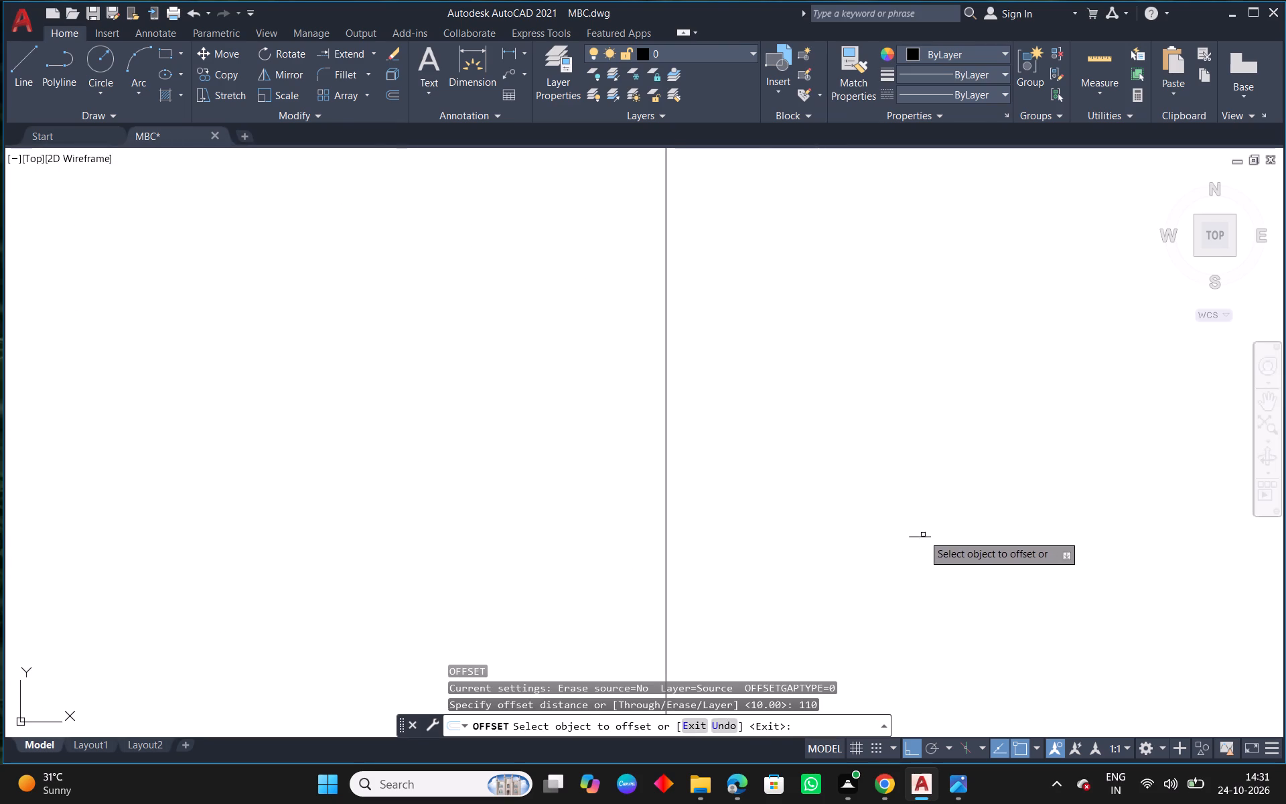
left_click_drag(922, 537, 922, 529)
left_click(917, 495)
scroll(943, 532, "down", 2)
key("Escape")
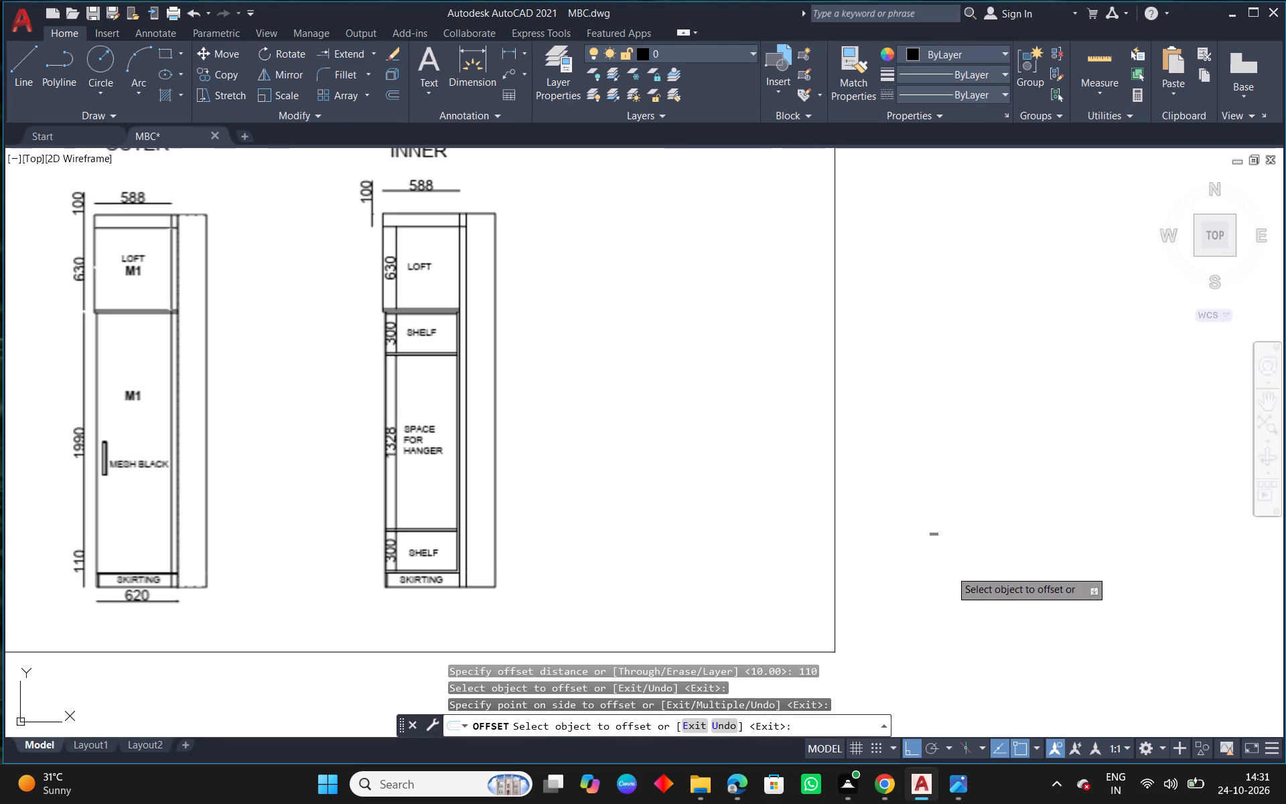
Offset the skirting's top line upward by 300 for the bottom shelf.
type("O 300")
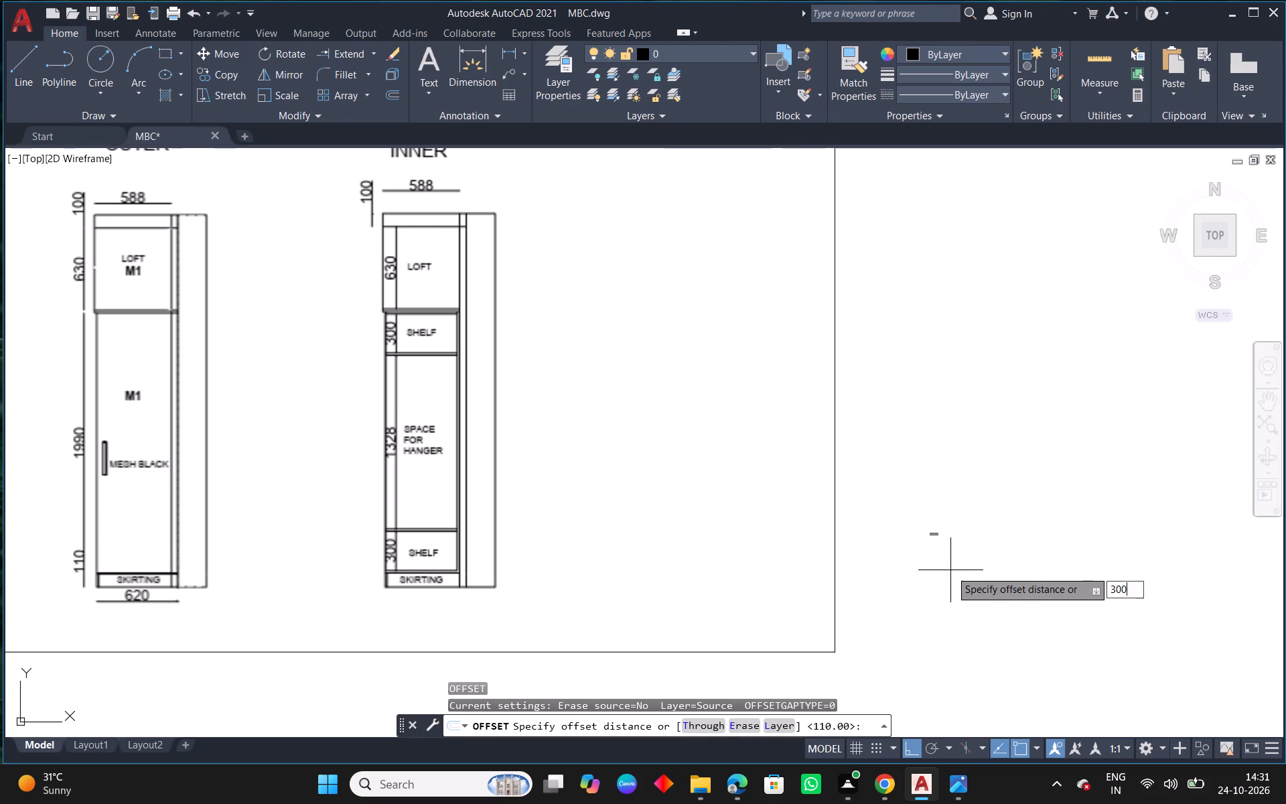
key("Return")
scroll(950, 570, "up", 1)
left_click_drag(926, 510, 928, 503)
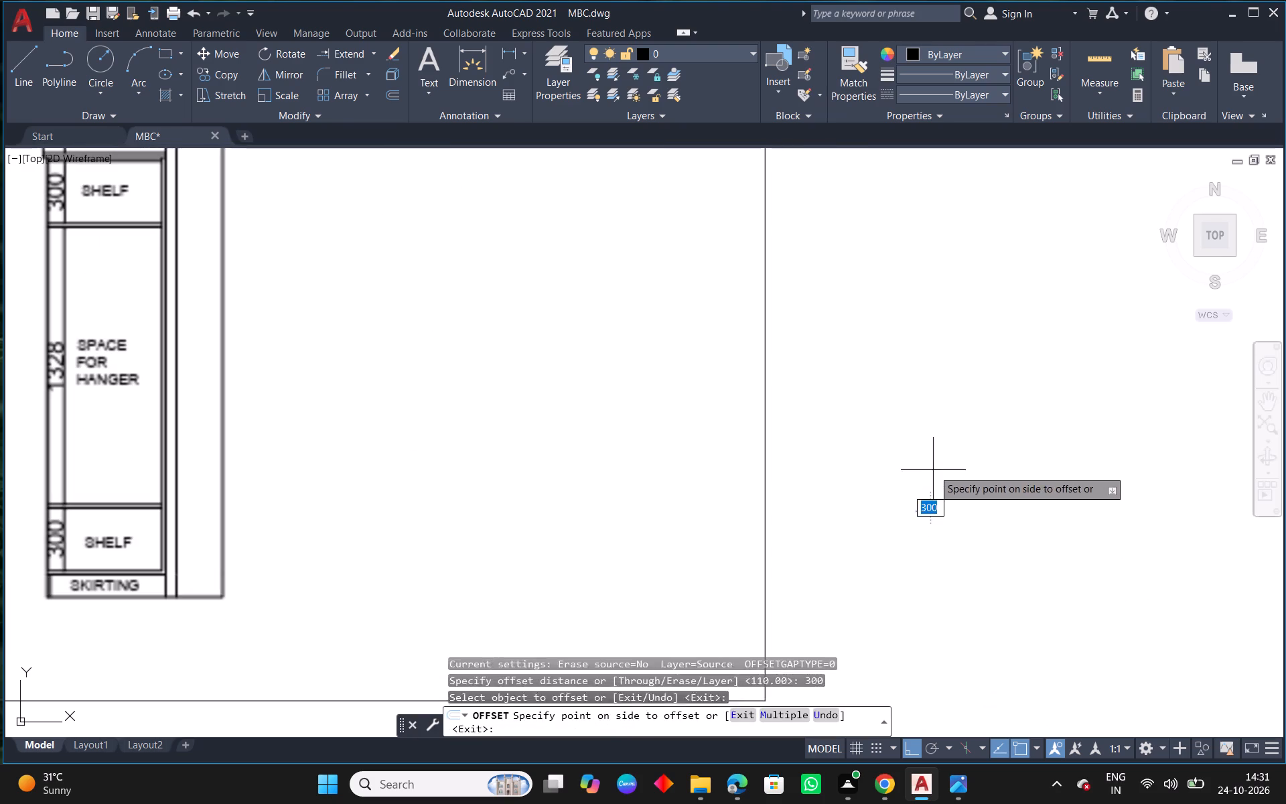
left_click(933, 470)
right_click(933, 470)
left_click(969, 482)
scroll(948, 511, "down", 2)
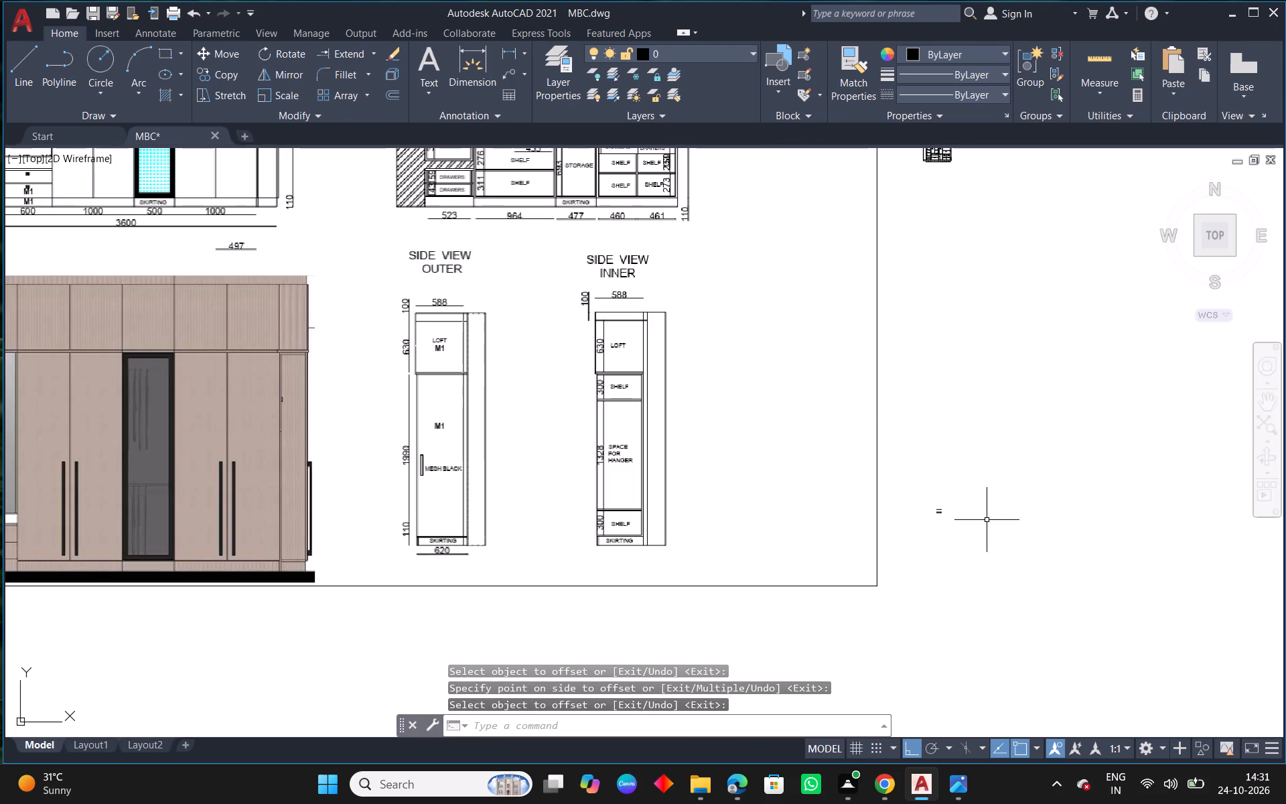
Offset the bottom shelf's top line upward by 1990.
key("Escape")
type("O 1990")
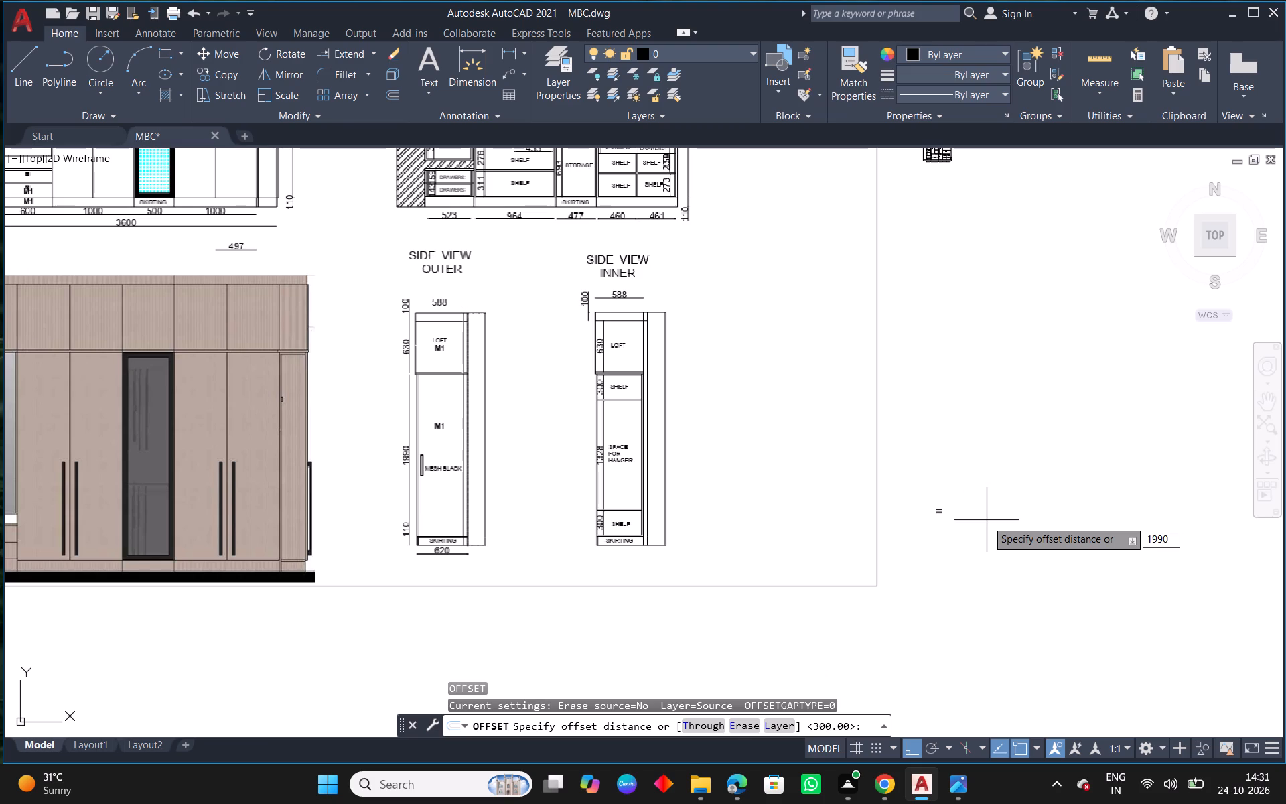
key("Return")
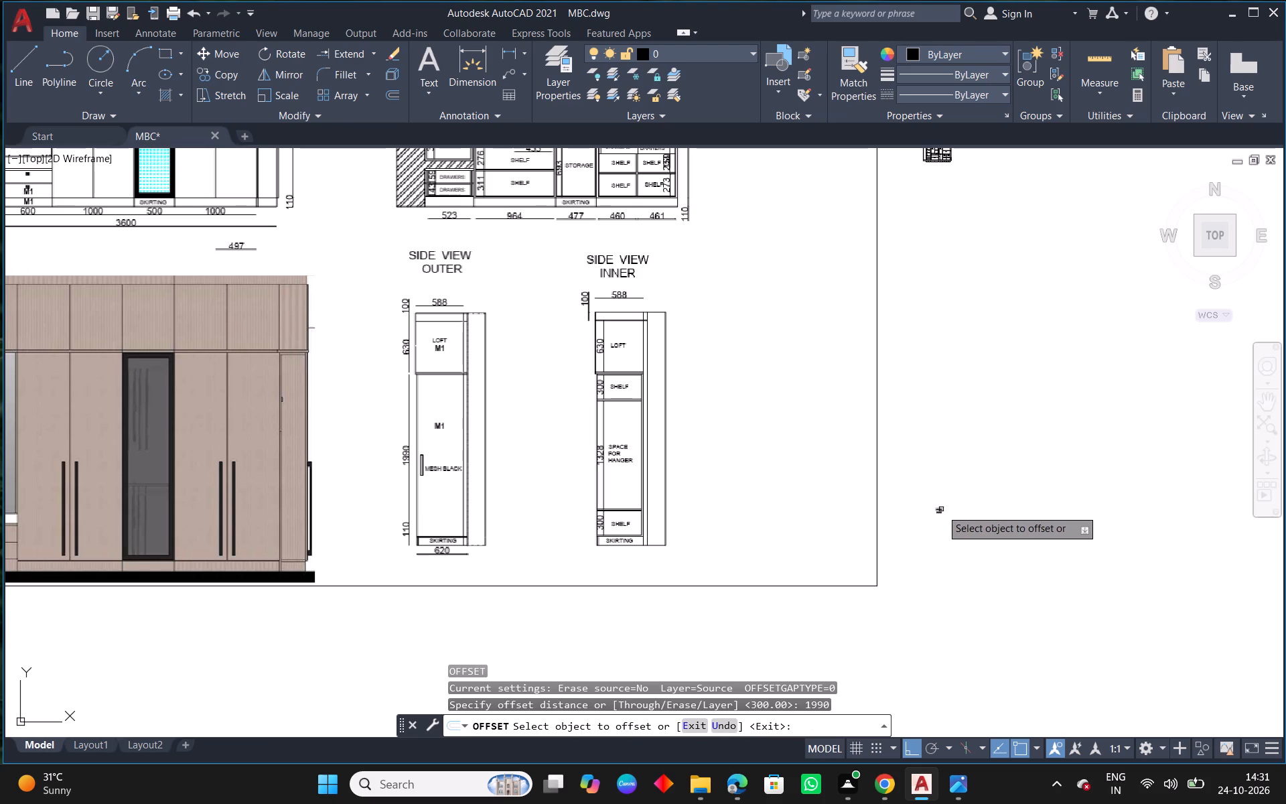
scroll(944, 509, "up", 3)
left_click_drag(928, 515, 921, 485)
left_click(904, 442)
scroll(925, 465, "down", 3)
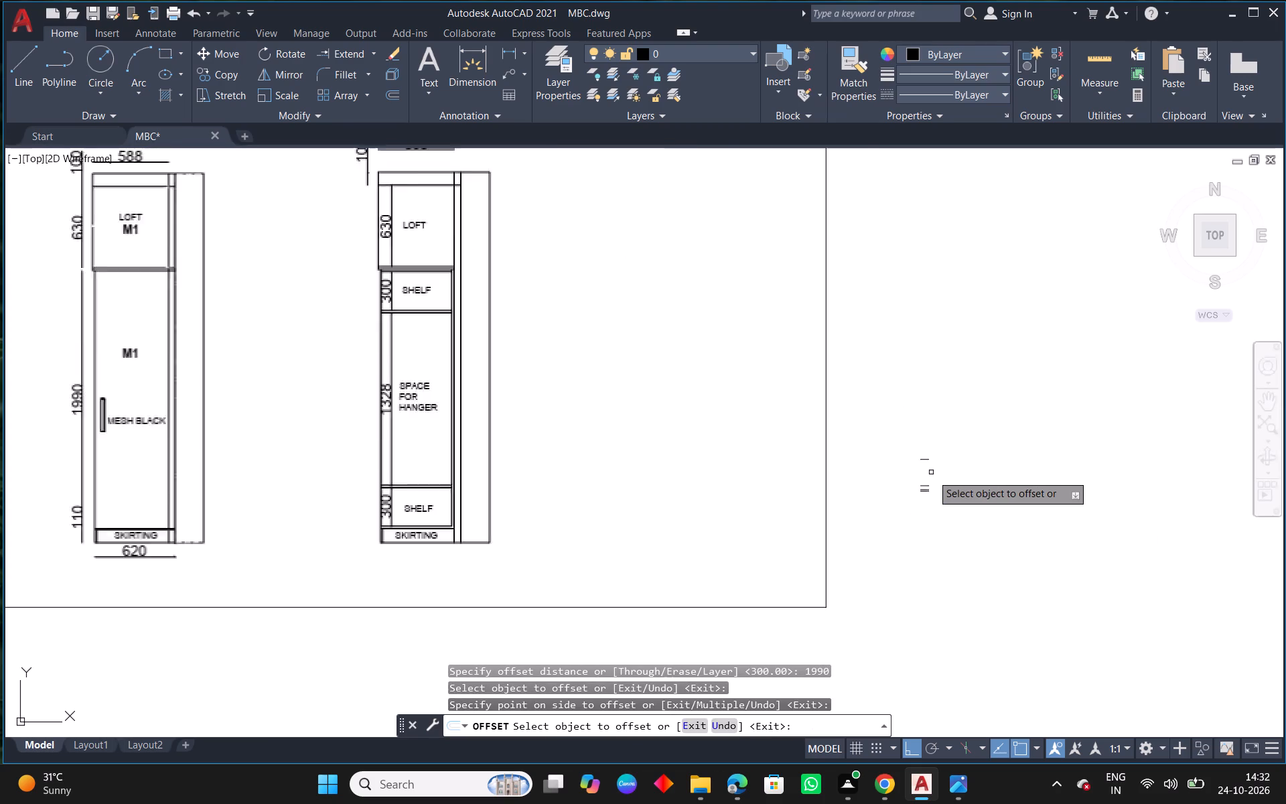
key("Escape")
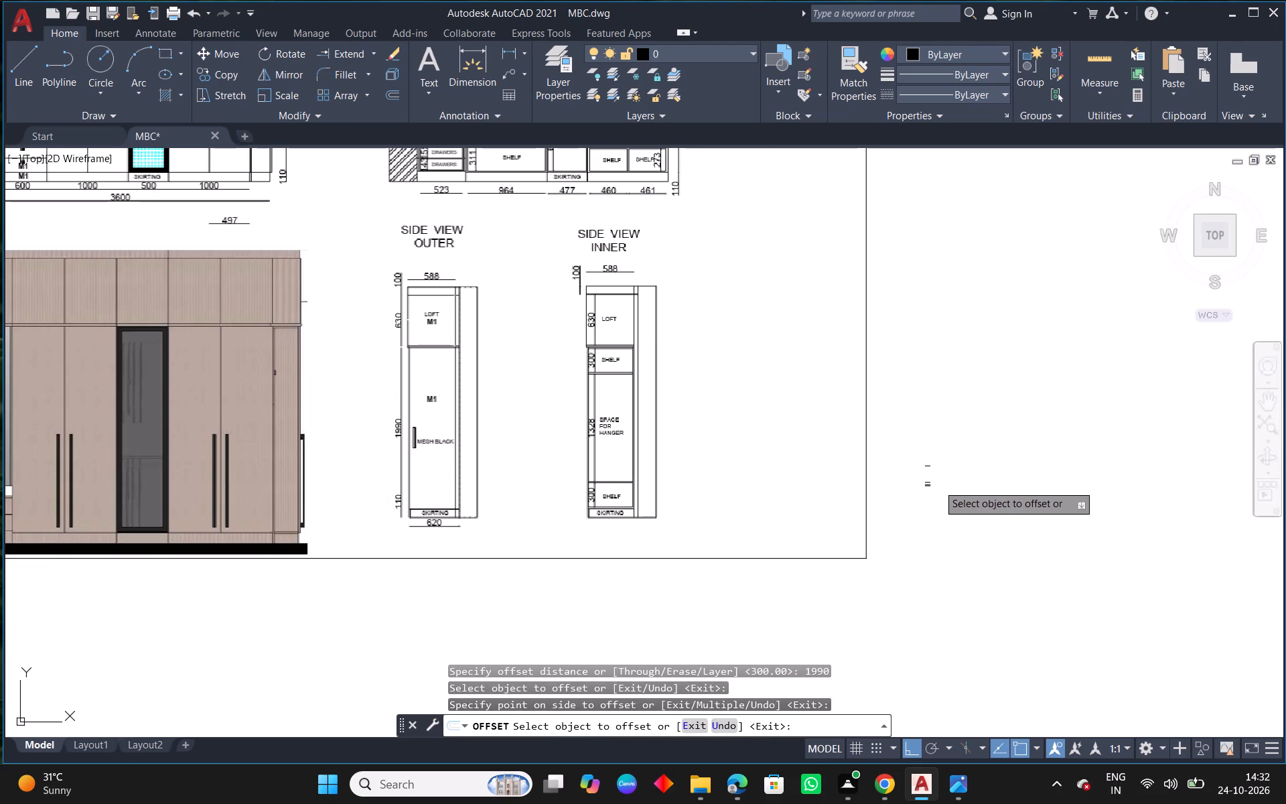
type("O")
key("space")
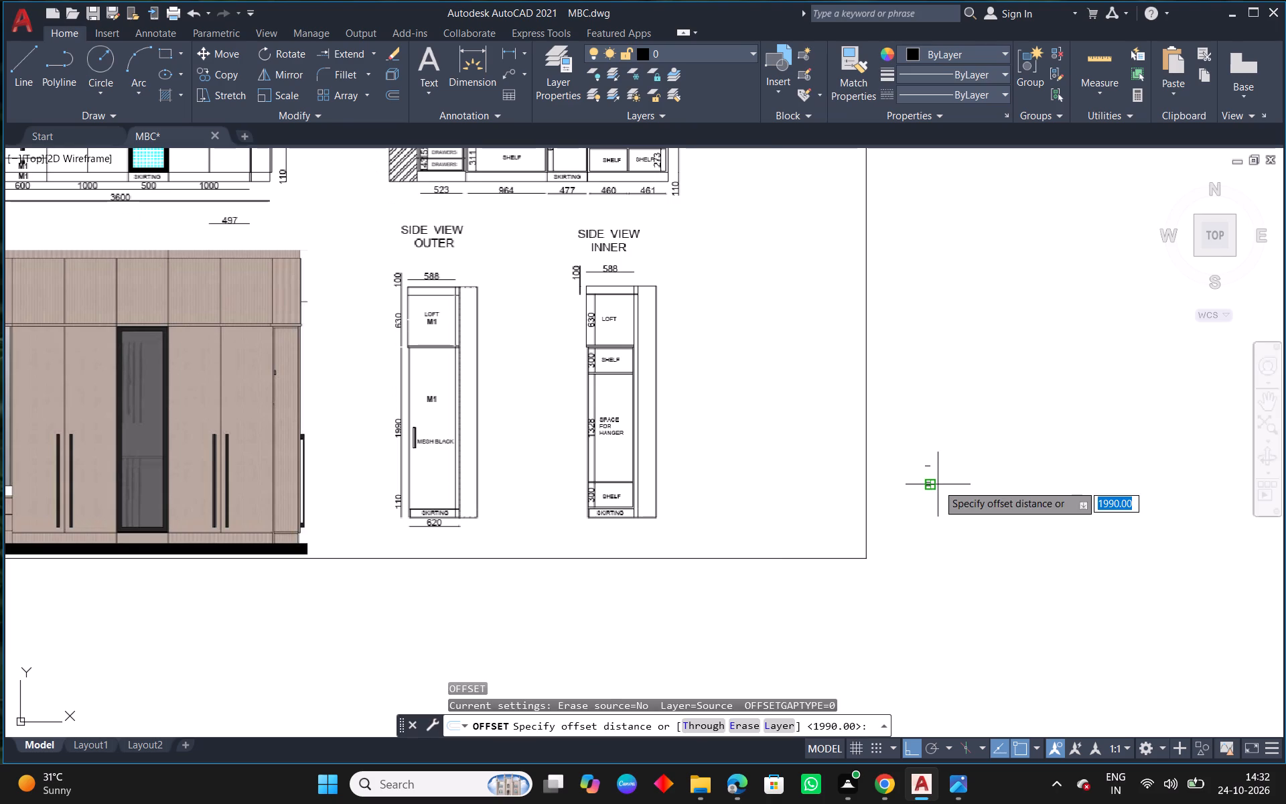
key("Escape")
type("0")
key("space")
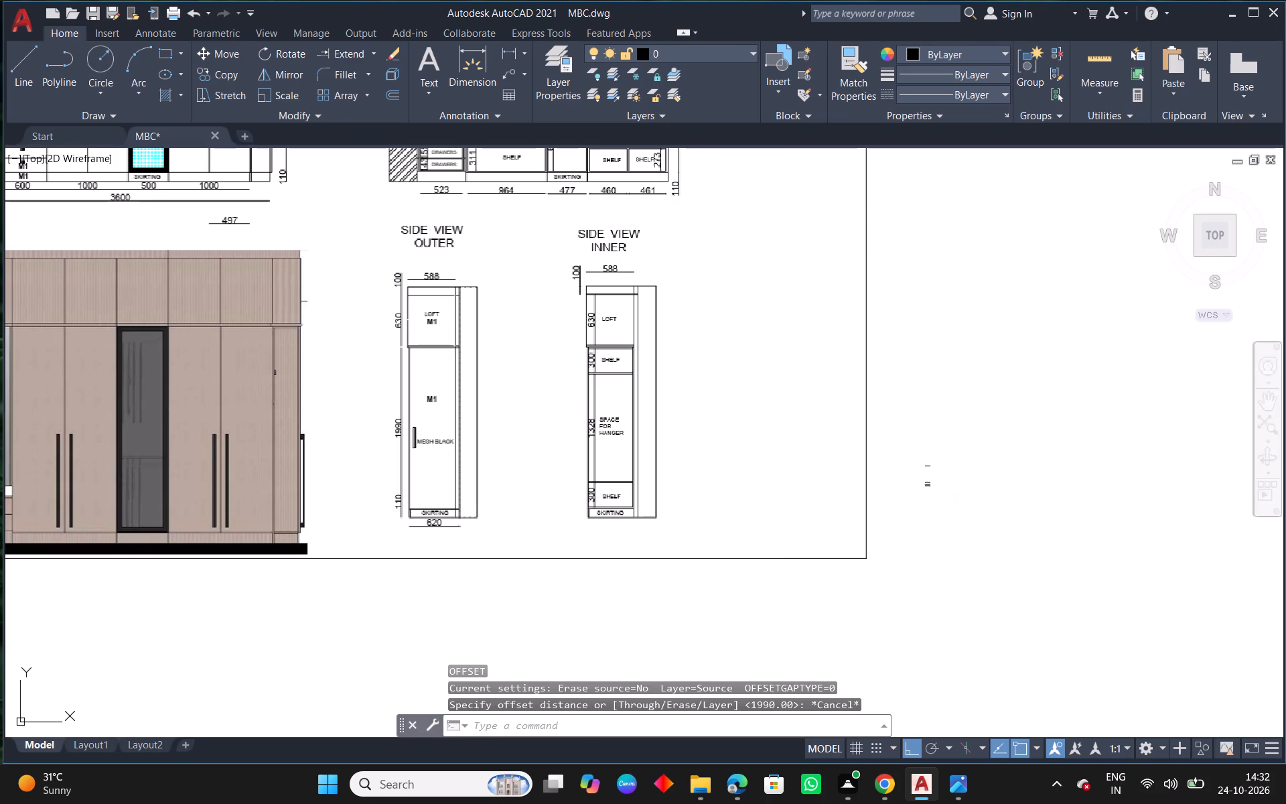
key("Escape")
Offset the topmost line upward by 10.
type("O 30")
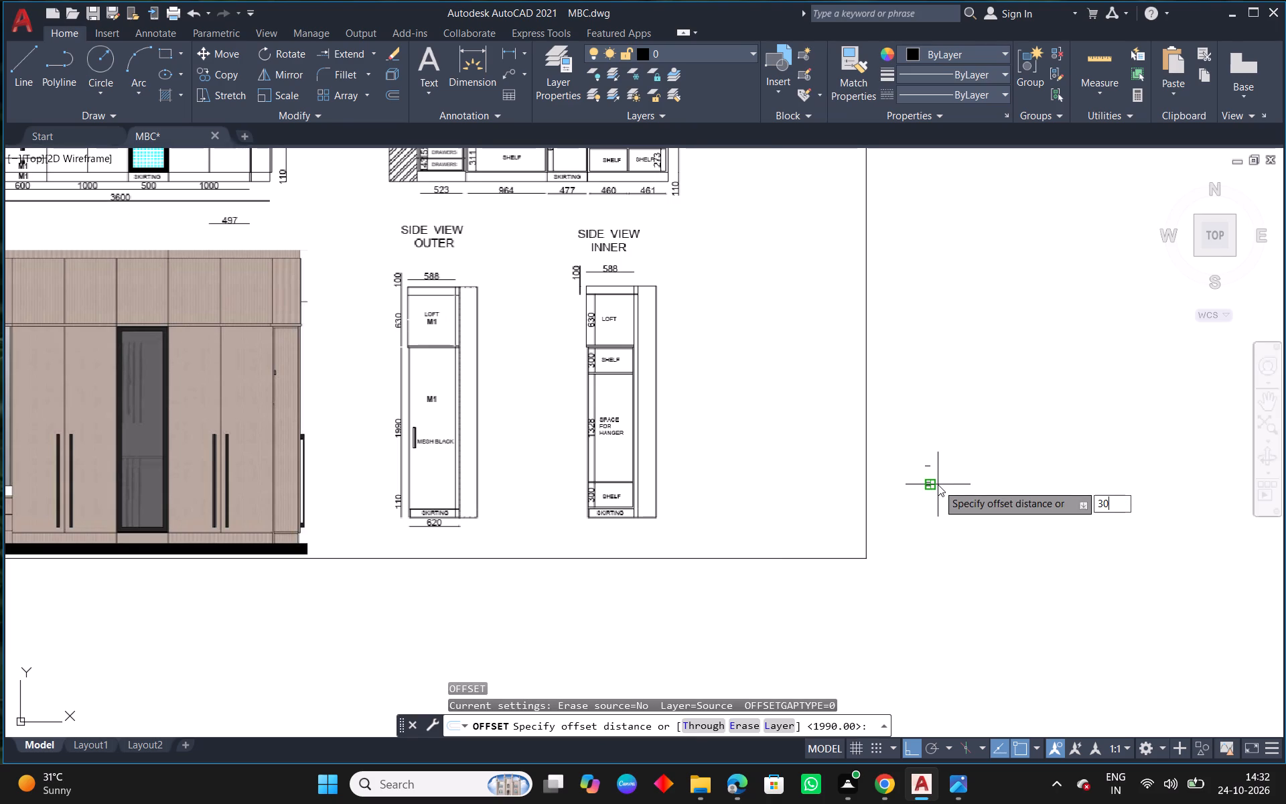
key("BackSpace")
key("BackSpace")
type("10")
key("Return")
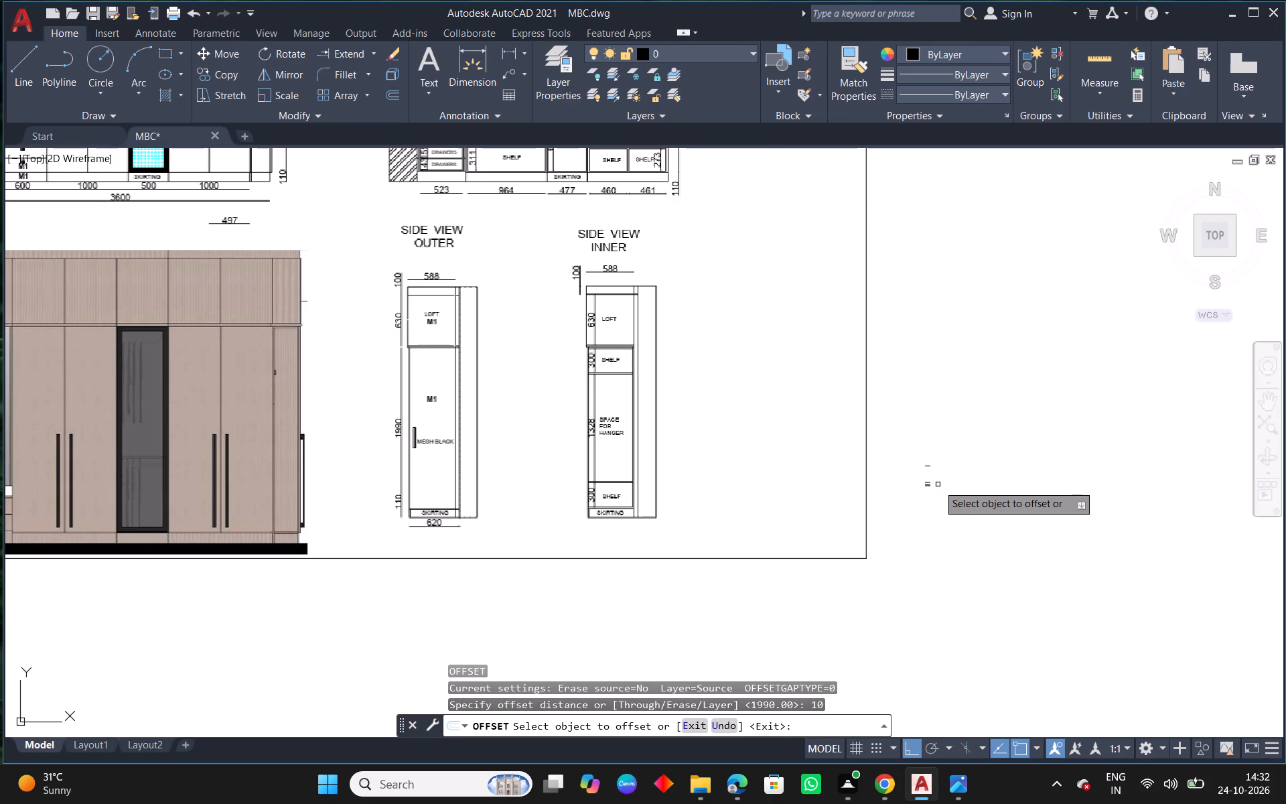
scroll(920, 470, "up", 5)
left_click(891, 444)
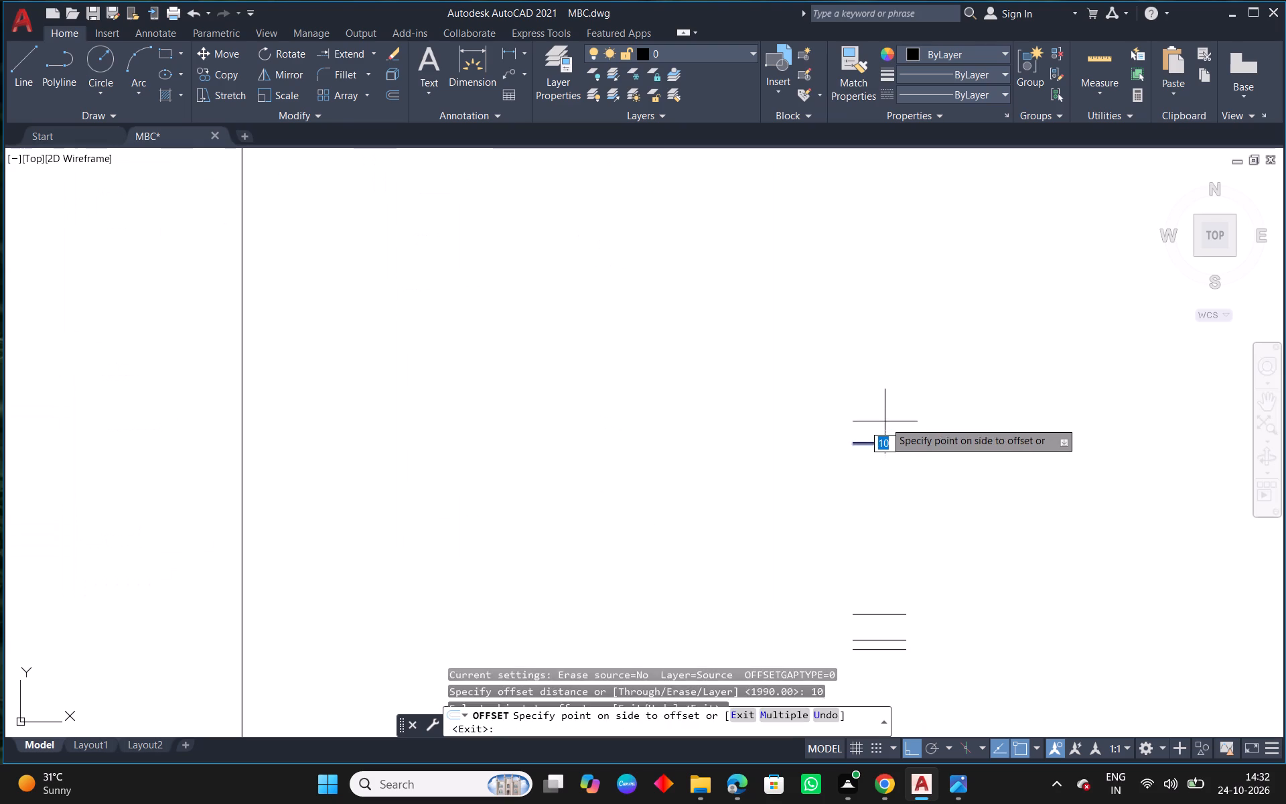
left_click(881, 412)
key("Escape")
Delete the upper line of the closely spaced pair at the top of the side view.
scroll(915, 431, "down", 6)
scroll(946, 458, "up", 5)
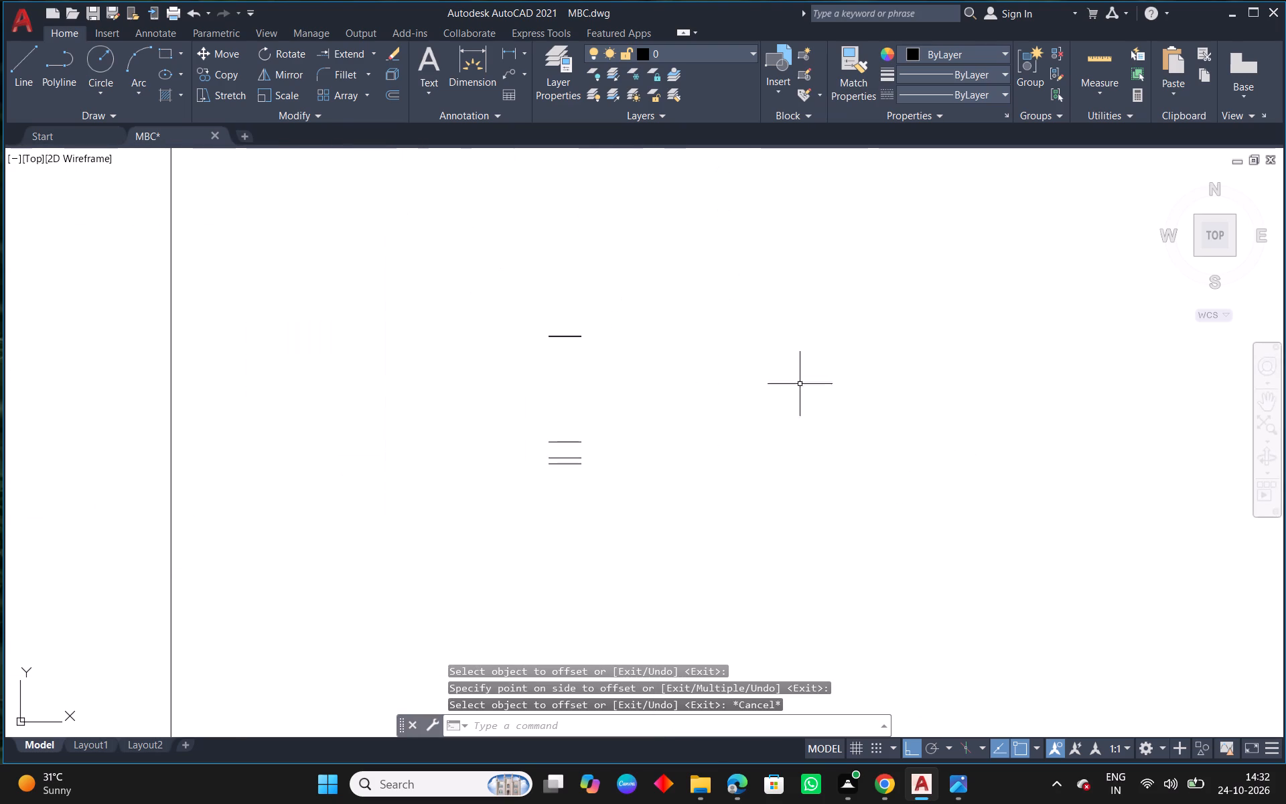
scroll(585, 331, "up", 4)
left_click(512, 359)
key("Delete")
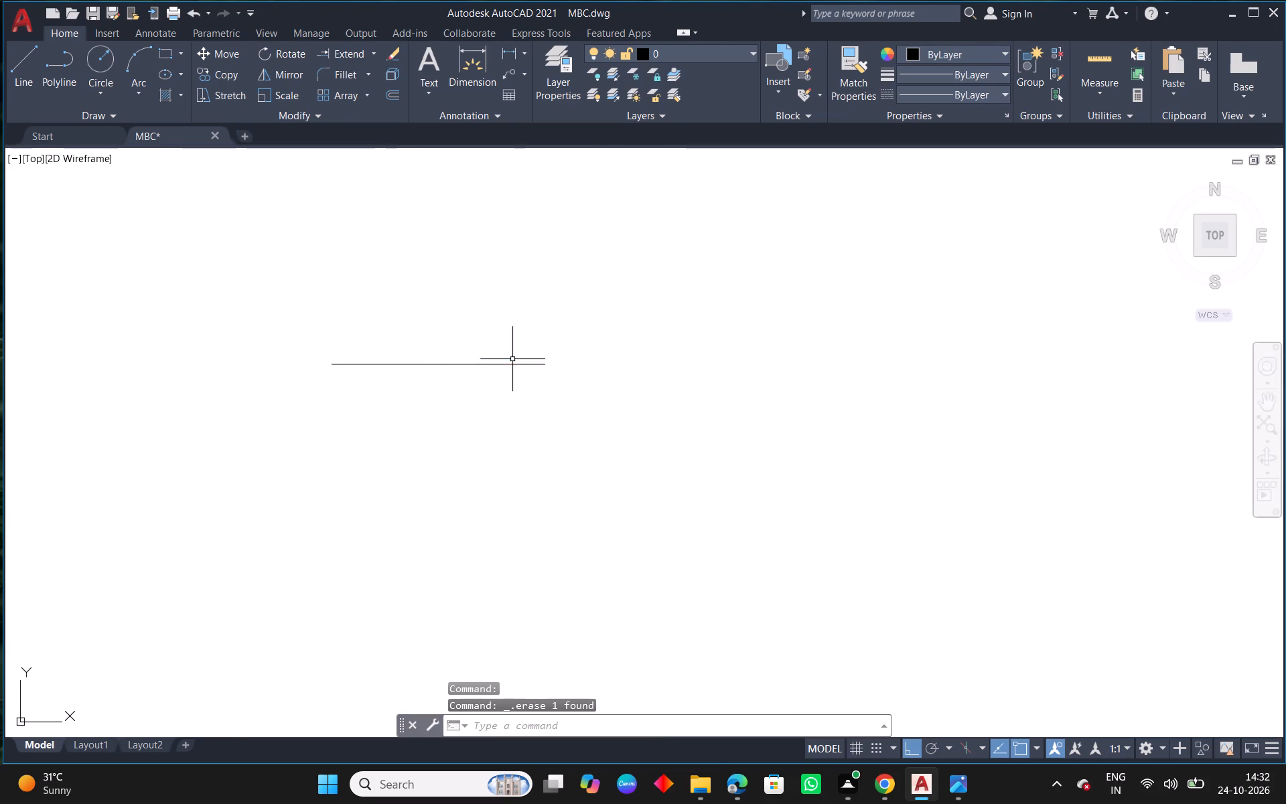
Offset the topmost line upward by 20.
scroll(587, 359, "down", 4)
type("O 20")
key("Return")
scroll(583, 366, "up", 2)
left_click(604, 358)
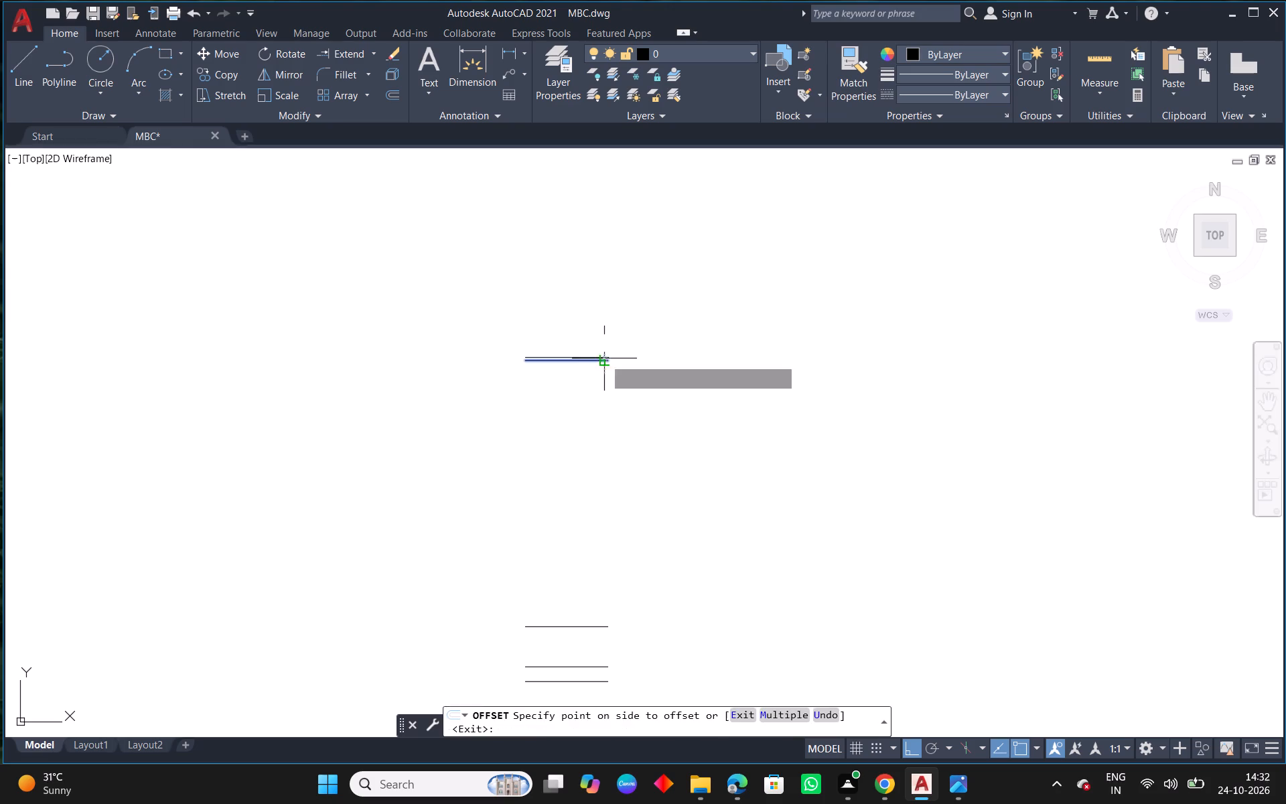
left_click(604, 333)
right_click_drag(598, 322, 606, 324)
left_click(645, 335)
scroll(640, 378, "down", 6)
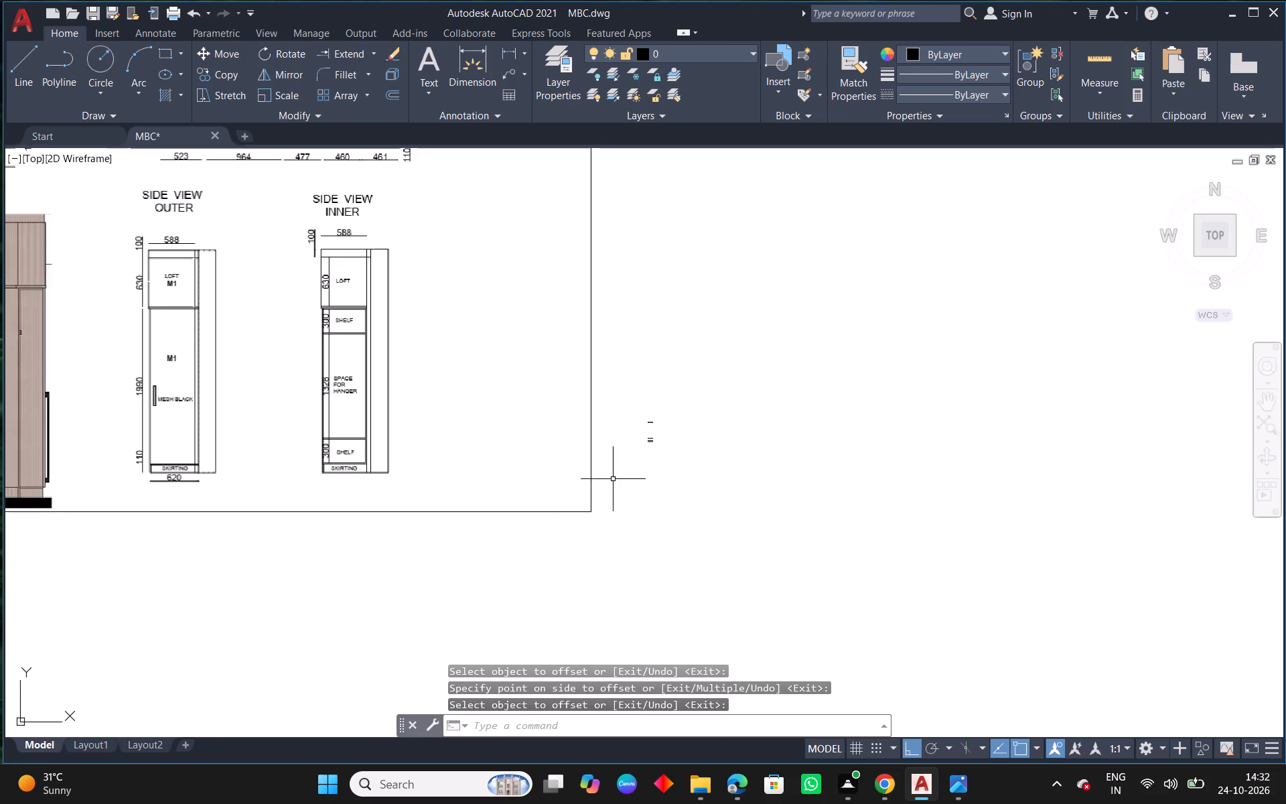
Draw the side view's left vertical edge from the topmost line's left end down to the base line's left end.
scroll(114, 451, "up", 3)
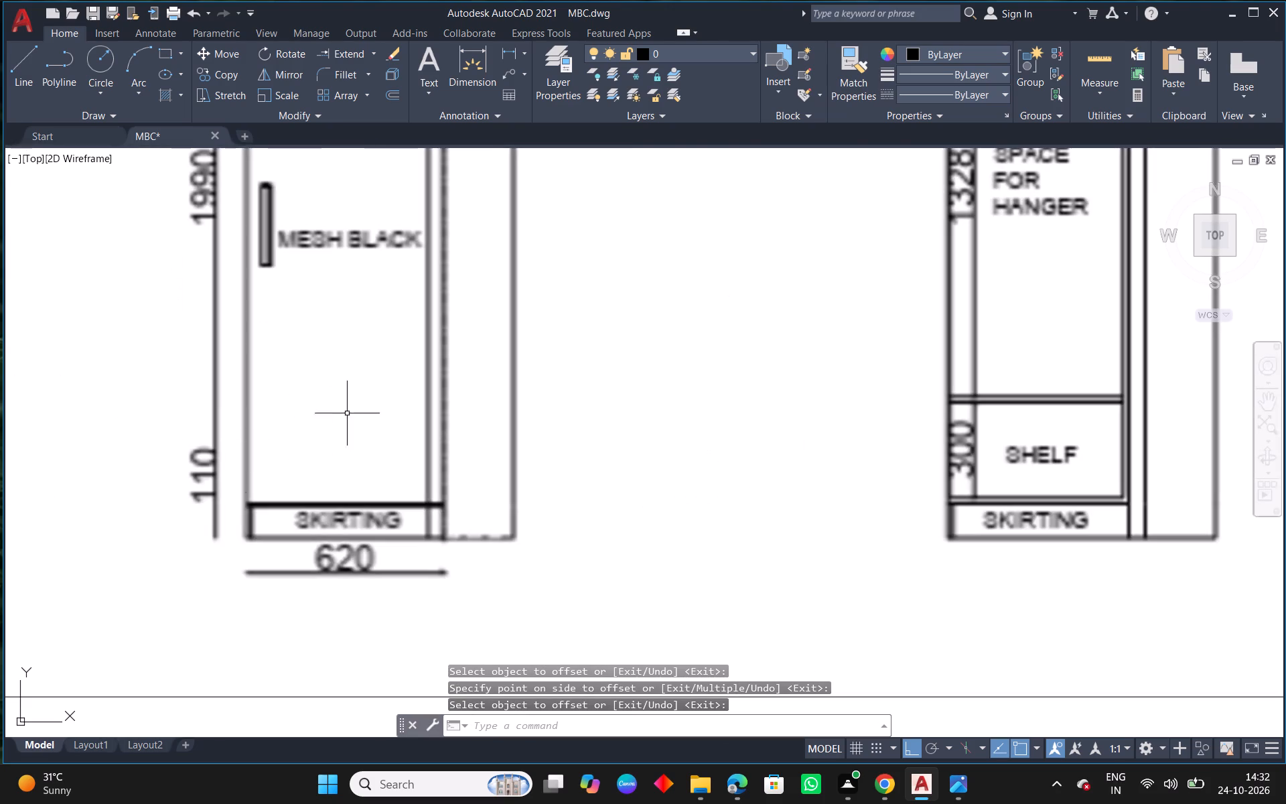
scroll(358, 409, "down", 3)
middle_click_drag(834, 492, 674, 497)
scroll(660, 412, "up", 4)
middle_click_drag(835, 563, 666, 468)
scroll(579, 455, "up", 1)
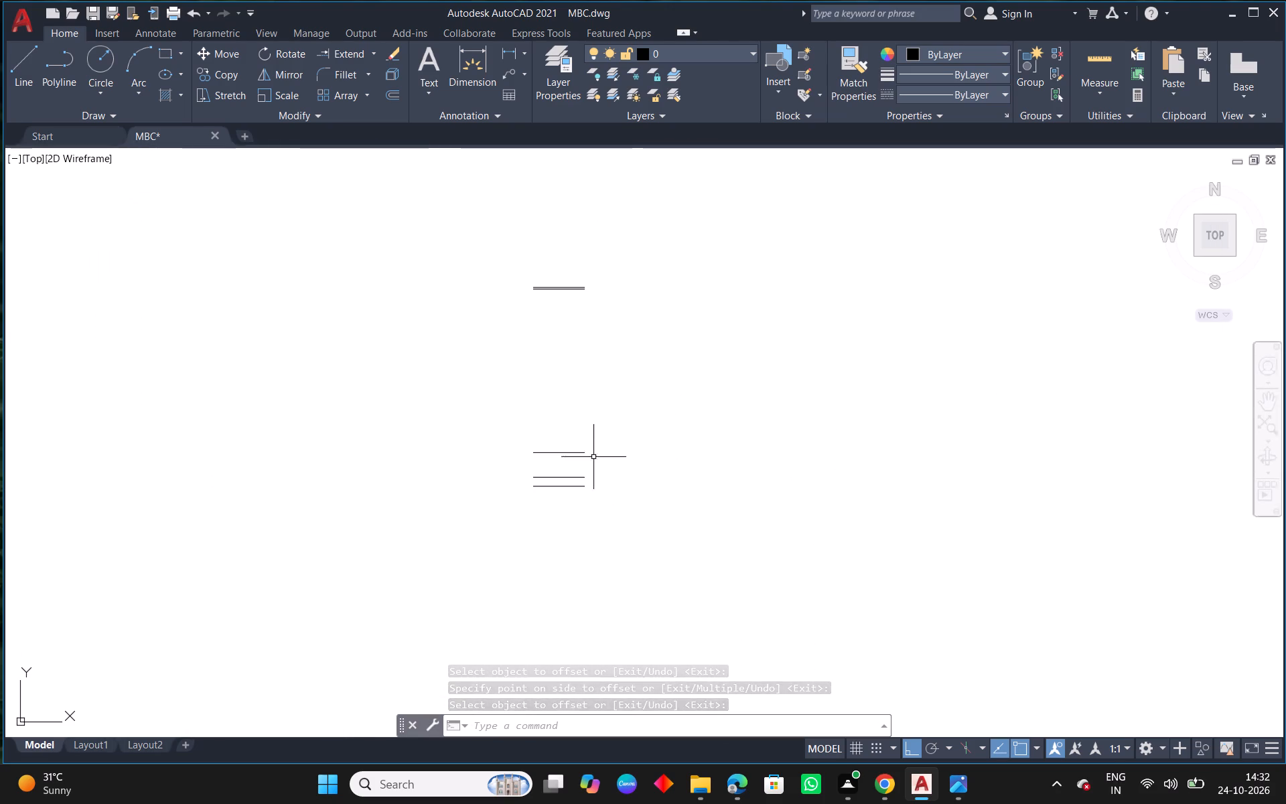
middle_click_drag(663, 438, 581, 439)
left_click(27, 58)
scroll(524, 311, "up", 2)
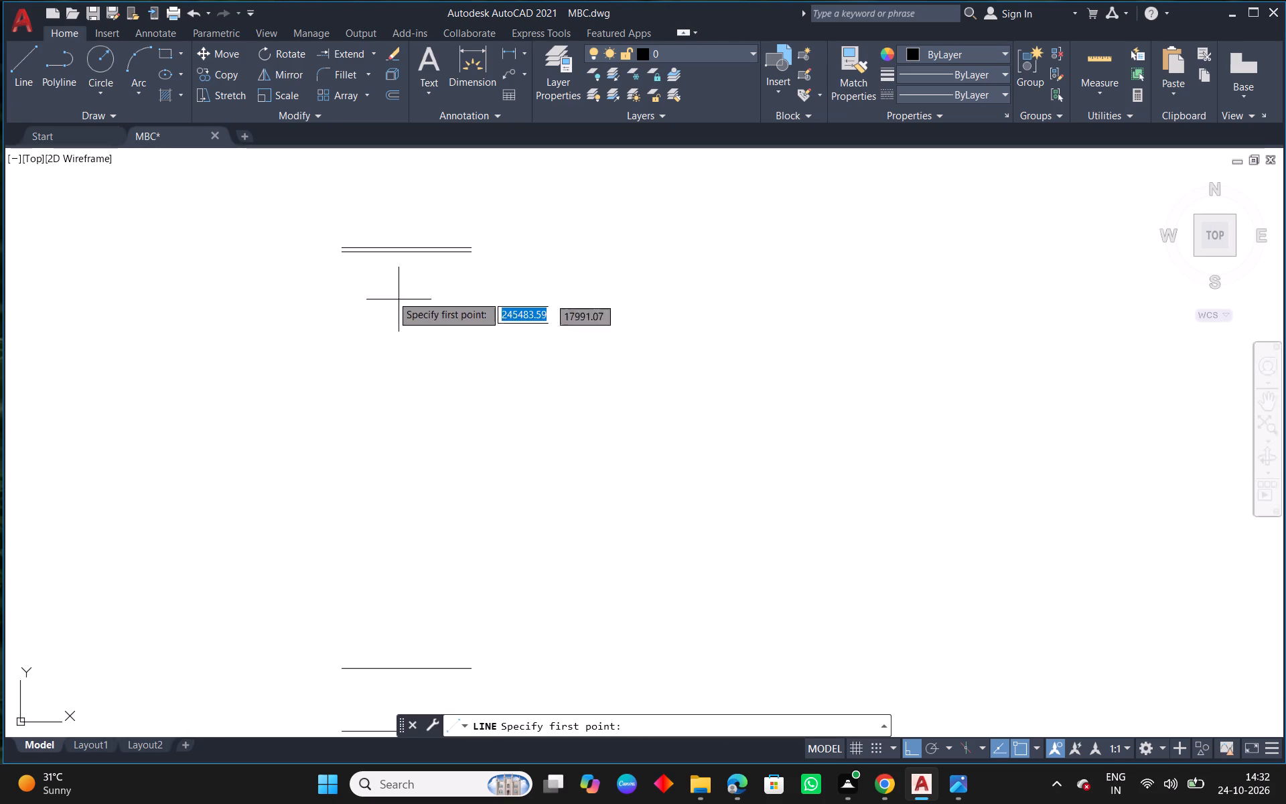
left_click(342, 246)
scroll(395, 470, "down", 2)
middle_click_drag(400, 459, 399, 392)
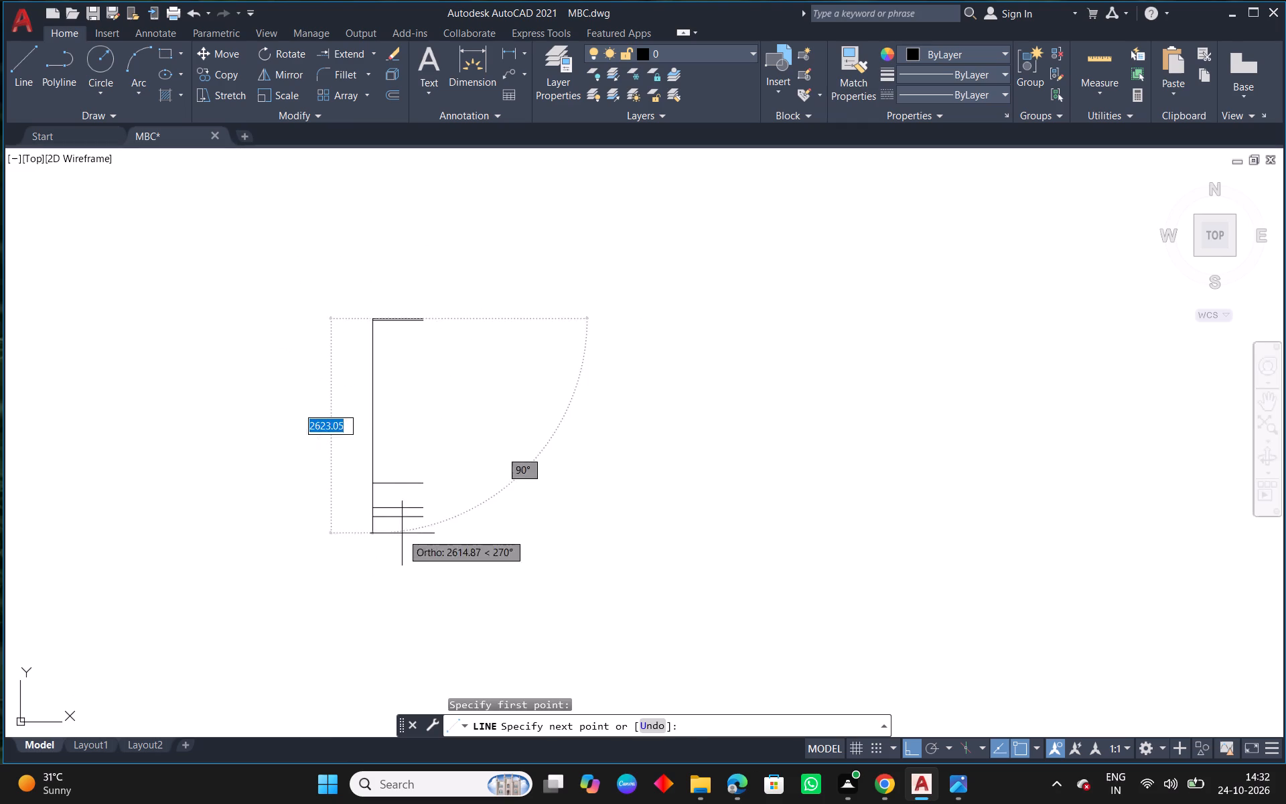
scroll(375, 516, "up", 2)
left_click(371, 521)
right_click(371, 521)
left_click(420, 539)
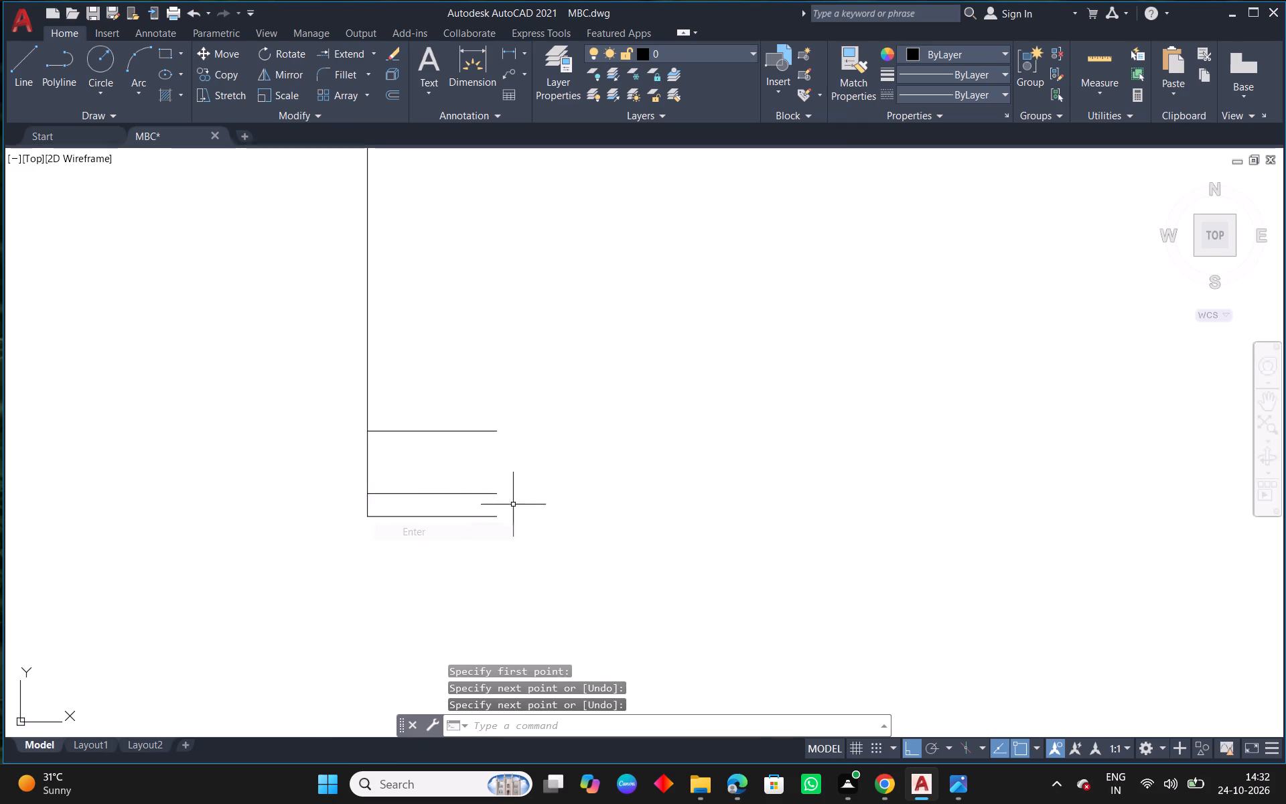
Draw the side view's right vertical edge from the topmost line's right end down to the base line's right end.
scroll(529, 507, "down", 3)
right_click(533, 417)
left_click(605, 427)
scroll(531, 385, "up", 3)
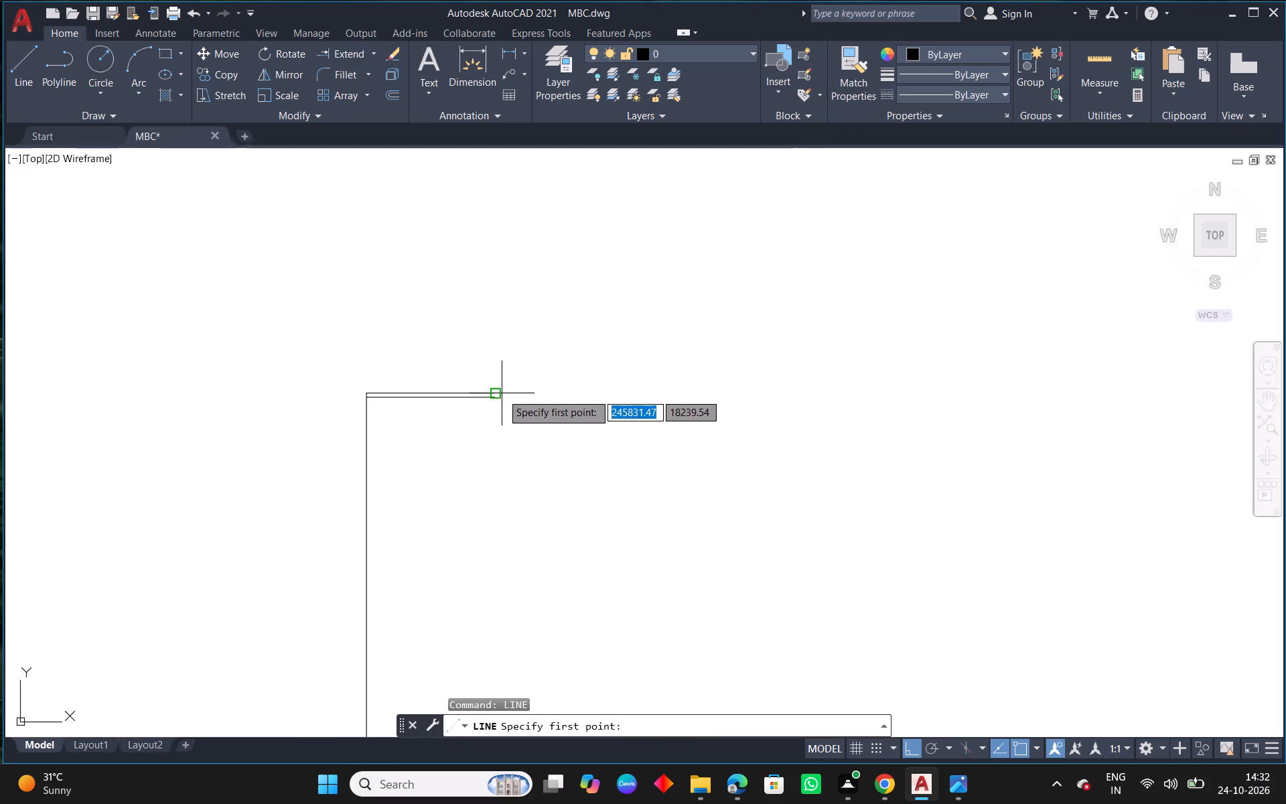
left_click(496, 392)
scroll(521, 519, "down", 3)
middle_click_drag(521, 529, 530, 304)
scroll(526, 396, "up", 3)
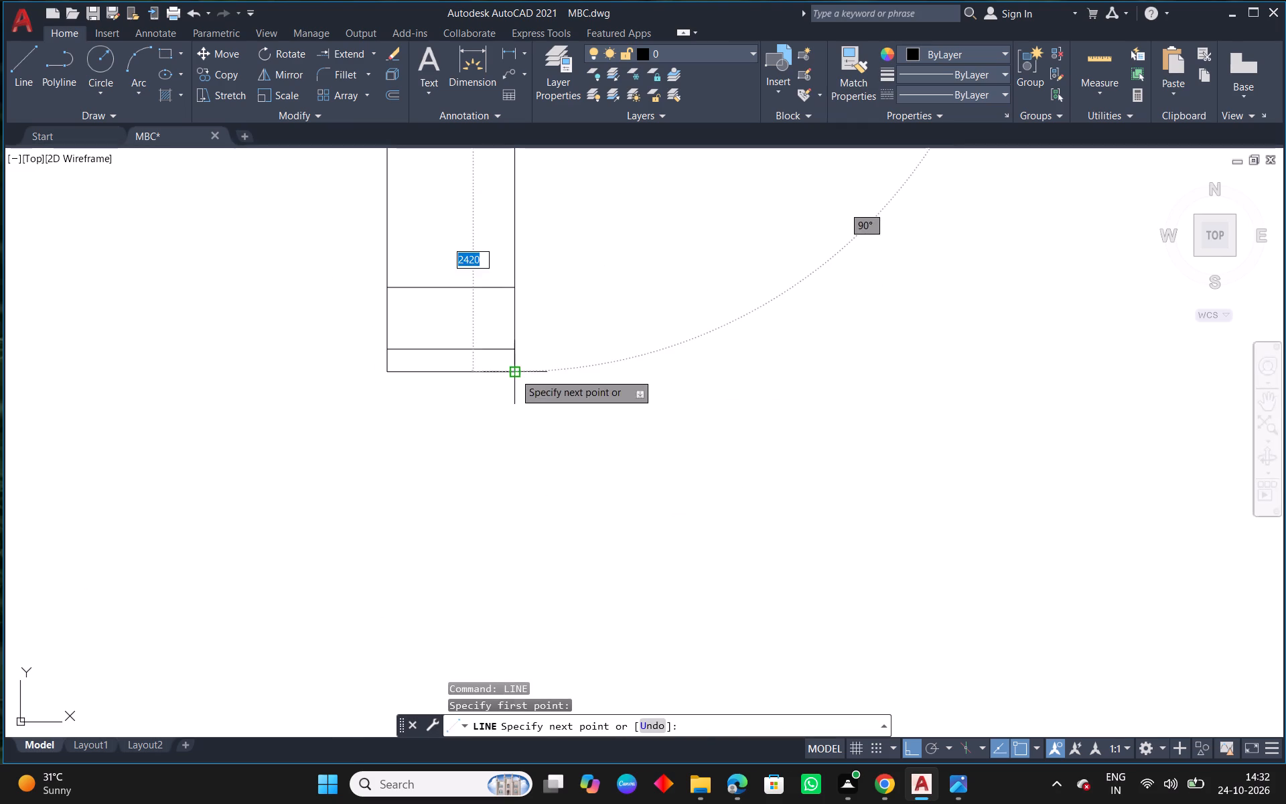
left_click(514, 373)
right_click(514, 373)
left_click(549, 379)
Copy the outer view's SKIRTING label freehand, with Ortho off, into the bottom strip of the inner view.
scroll(586, 419, "down", 7)
middle_click_drag(466, 491, 666, 466)
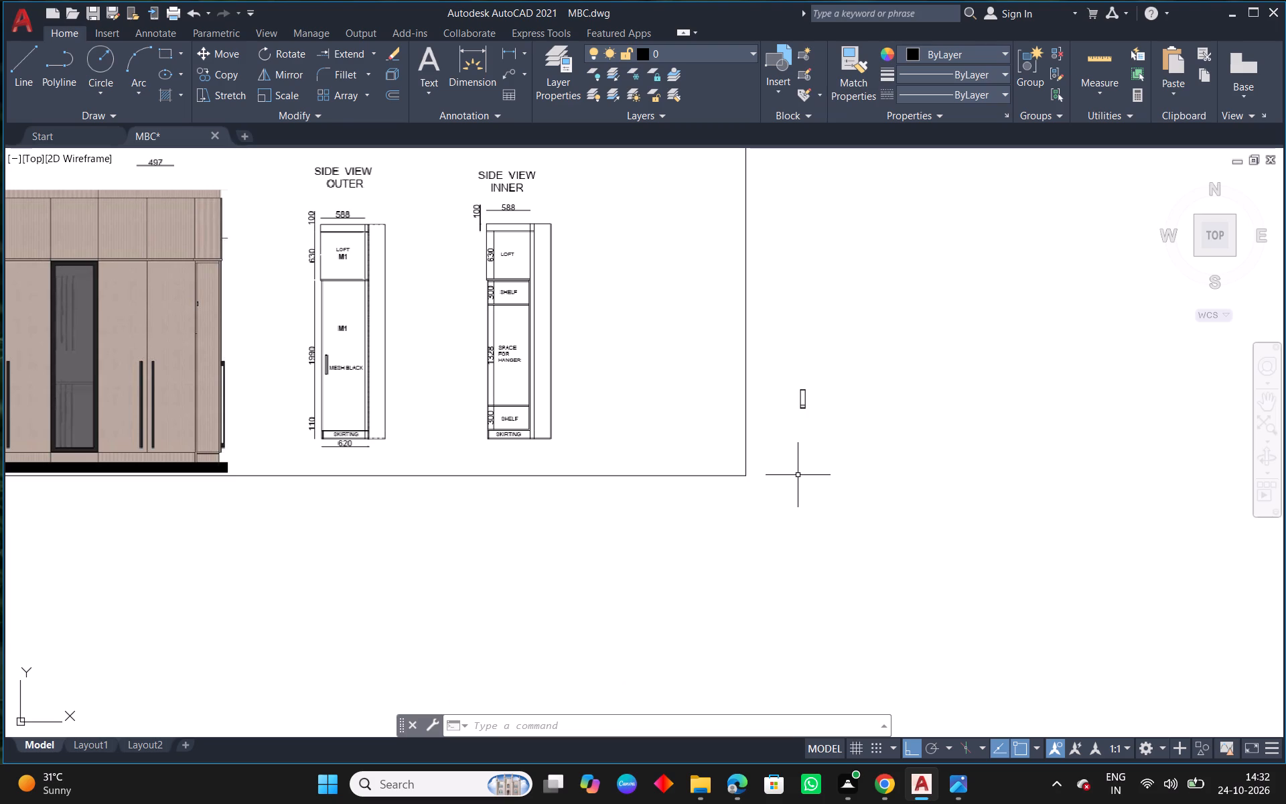
scroll(307, 409, "up", 1)
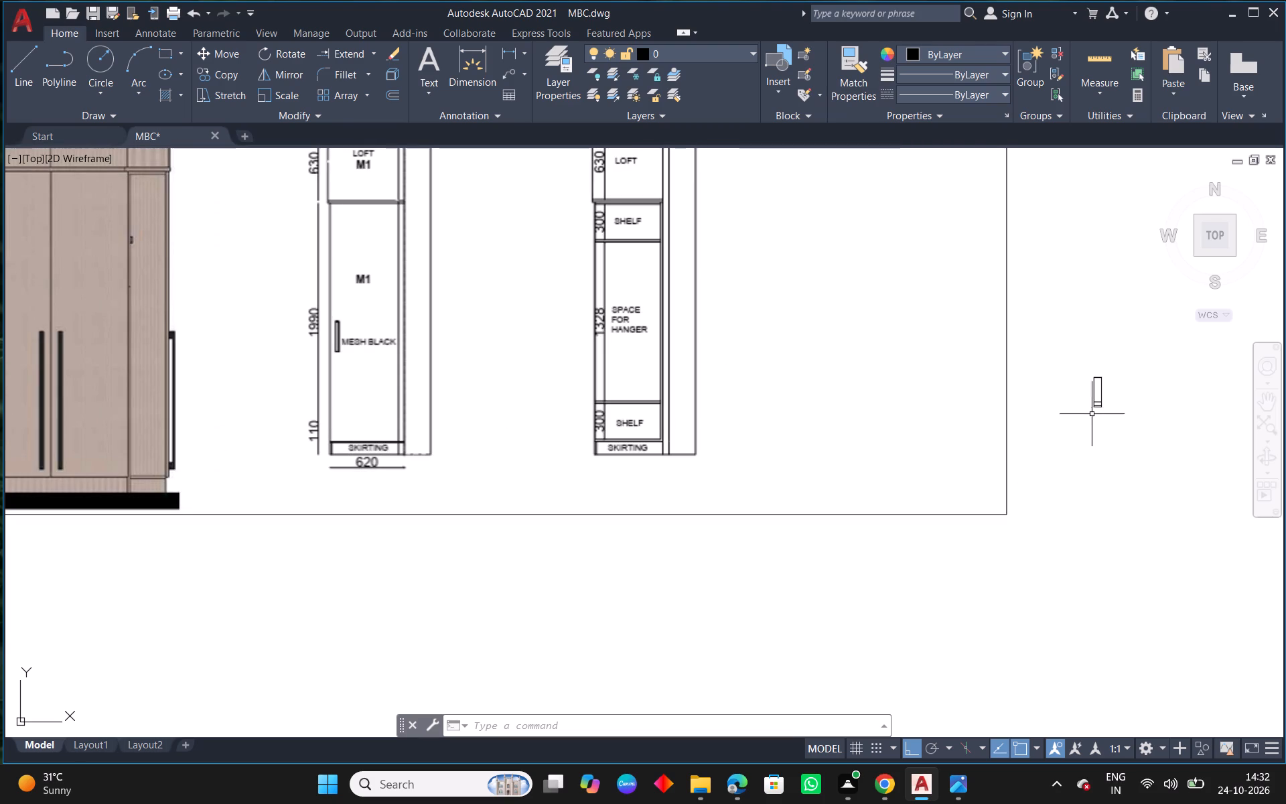
scroll(919, 419, "down", 4)
scroll(945, 318, "up", 1)
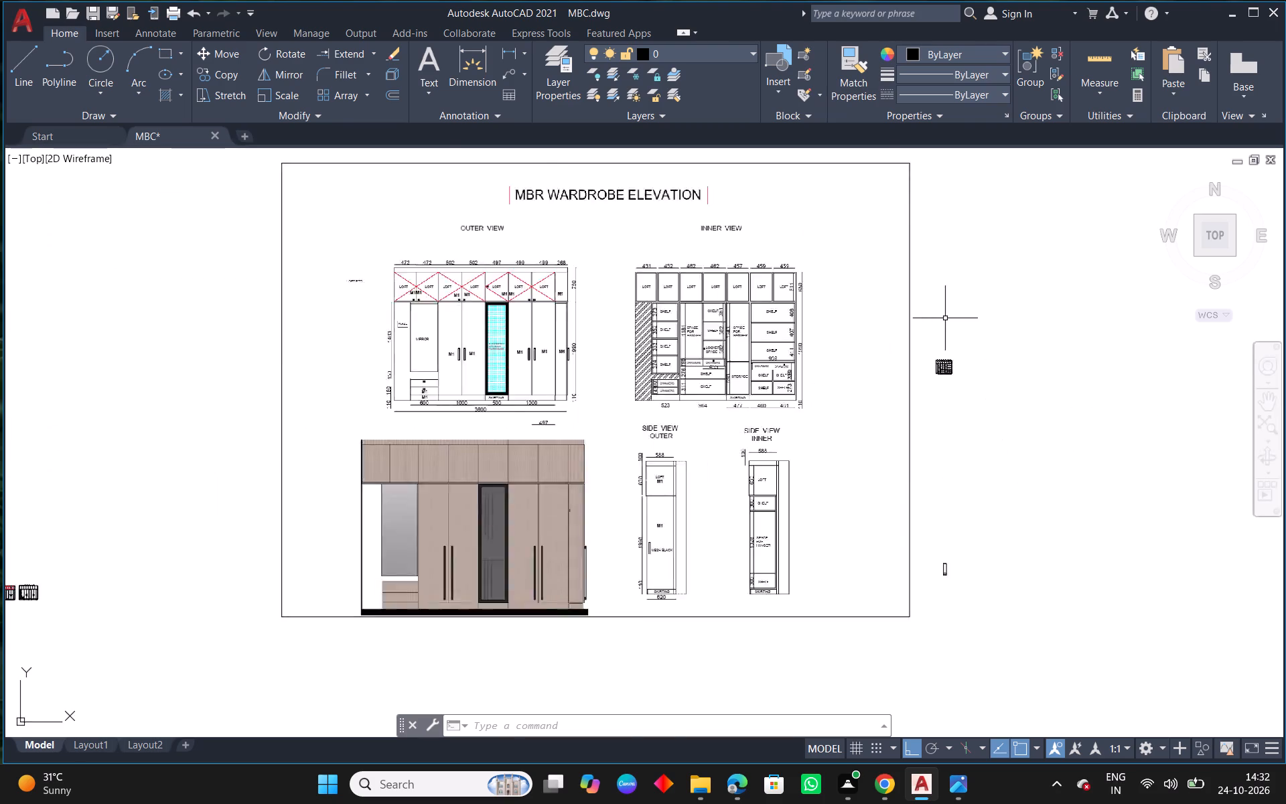
scroll(945, 318, "up", 2)
scroll(956, 422, "up", 3)
scroll(879, 341, "up", 4)
scroll(891, 397, "up", 2)
scroll(906, 338, "down", 2)
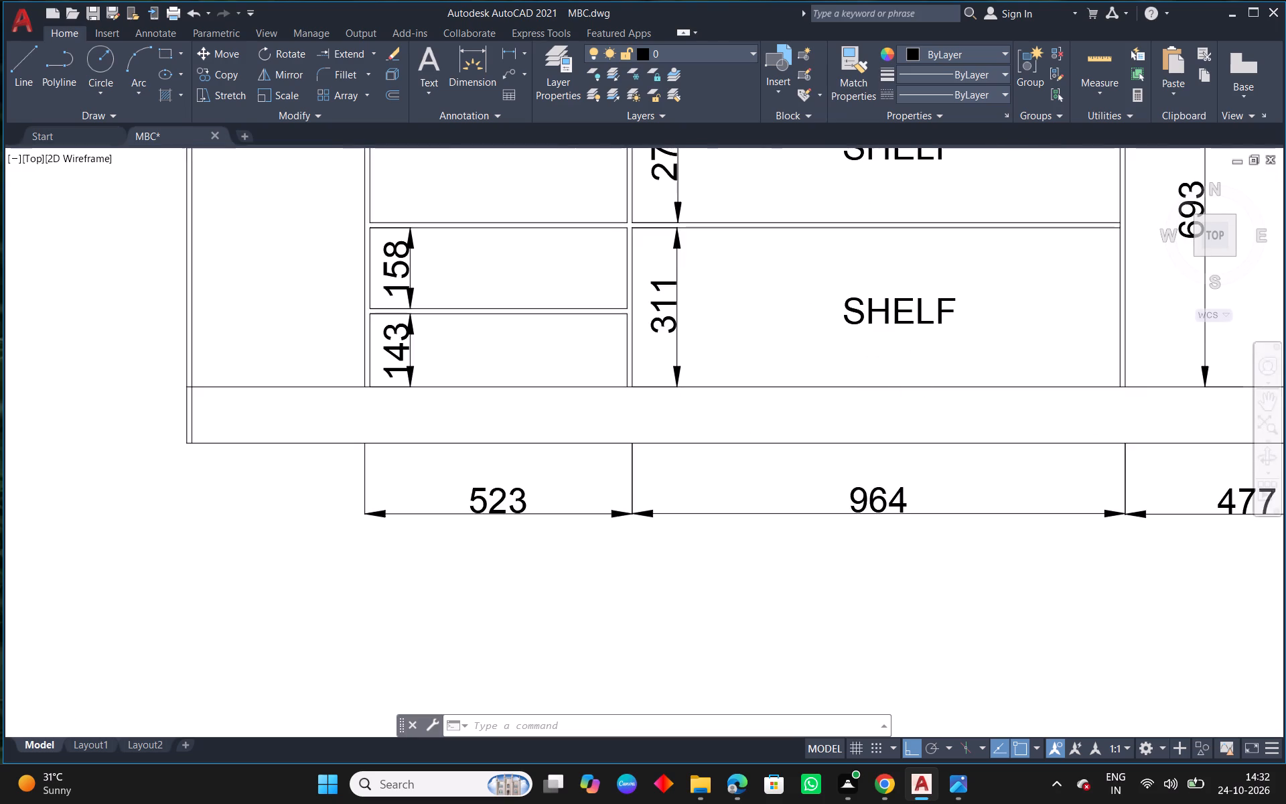
scroll(906, 338, "down", 2)
middle_click_drag(1072, 398, 1011, 411)
scroll(855, 358, "up", 4)
scroll(769, 356, "down", 12)
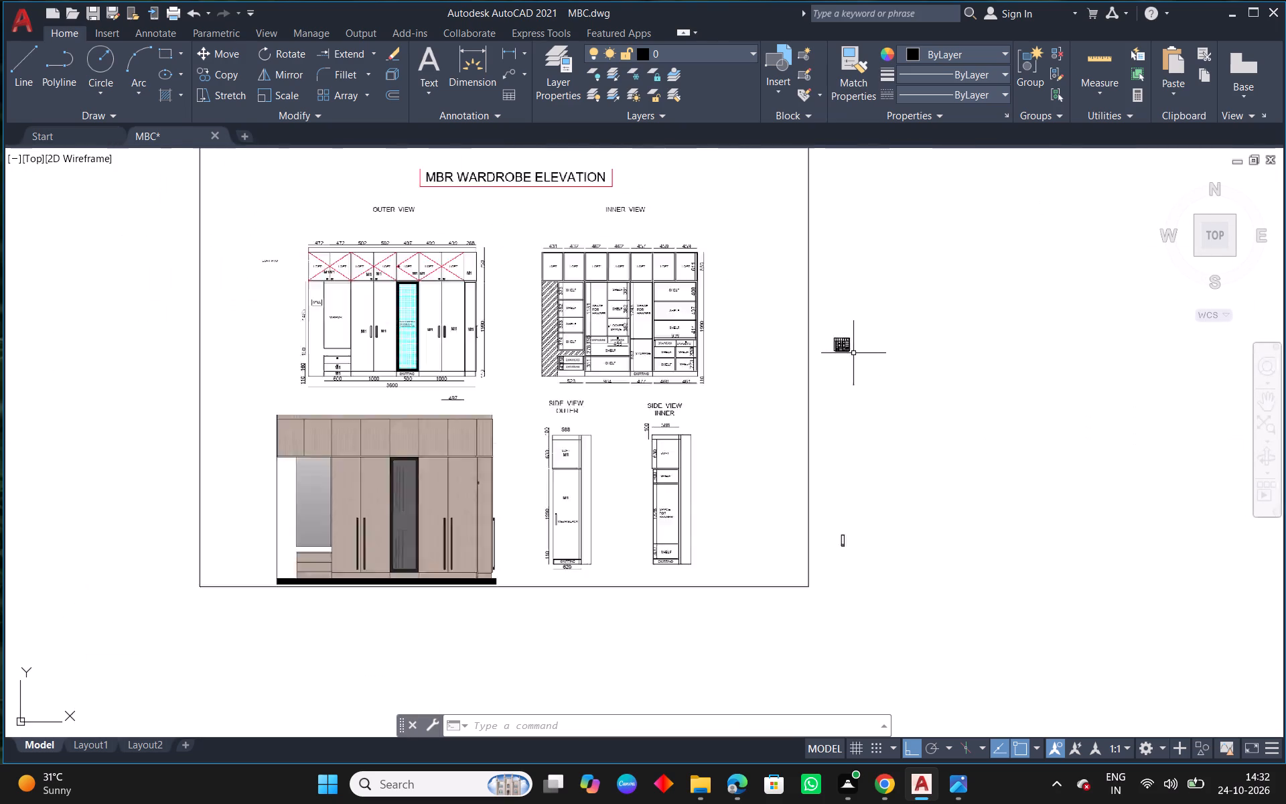
middle_click_drag(683, 463, 797, 411)
scroll(584, 386, "up", 10)
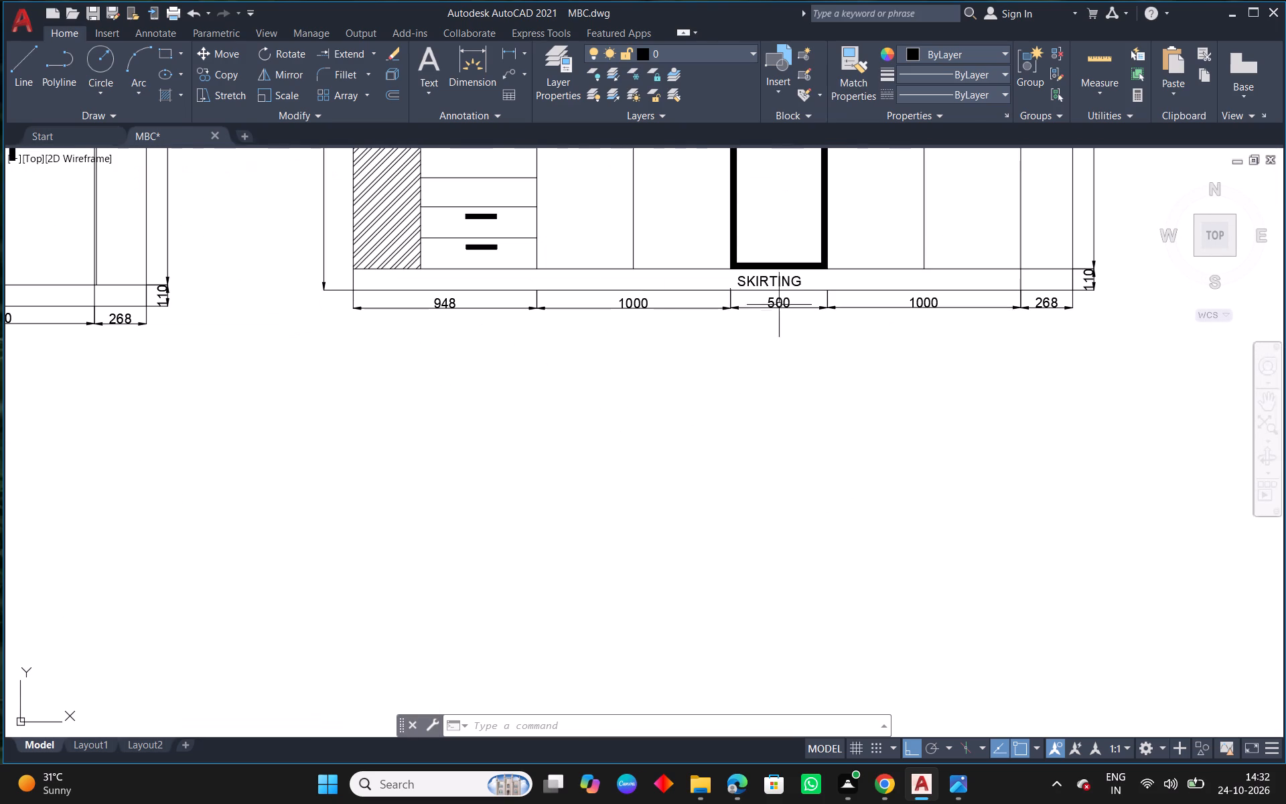
left_click(762, 277)
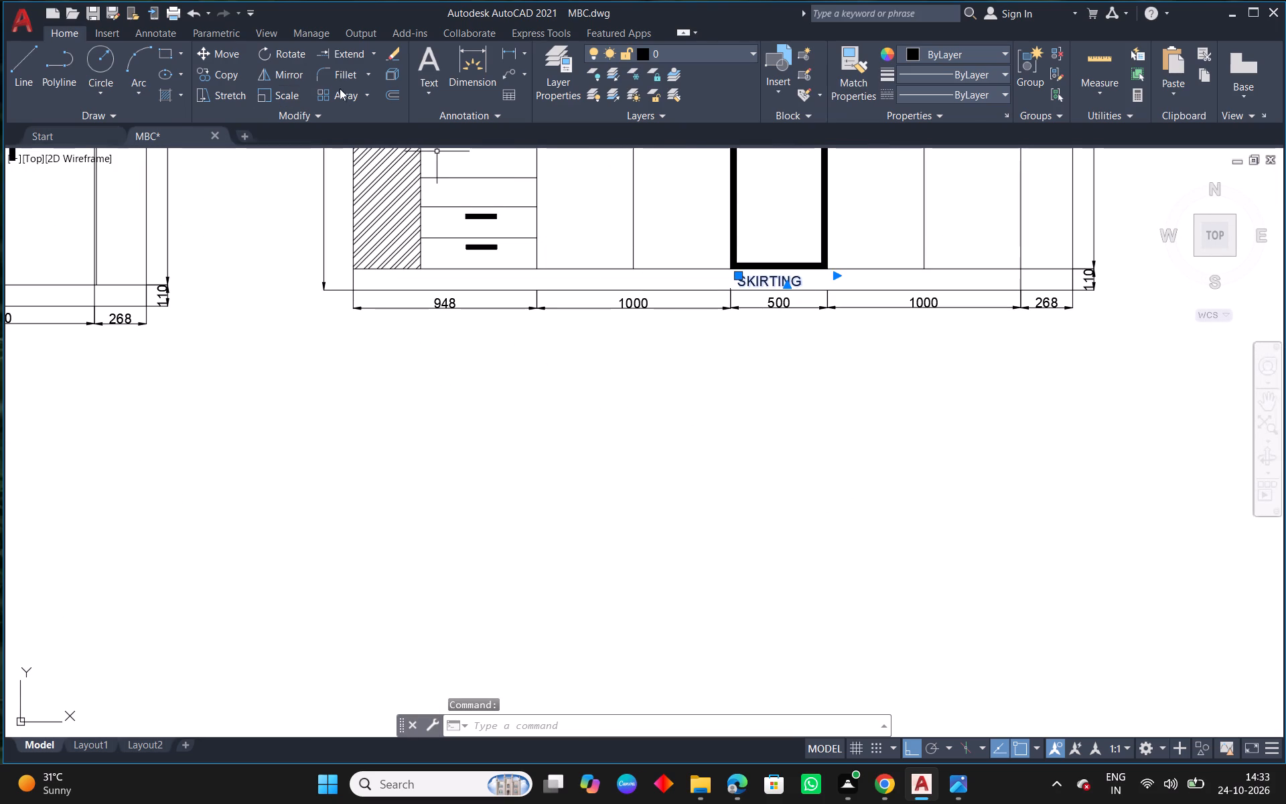
left_click(226, 76)
left_click(747, 287)
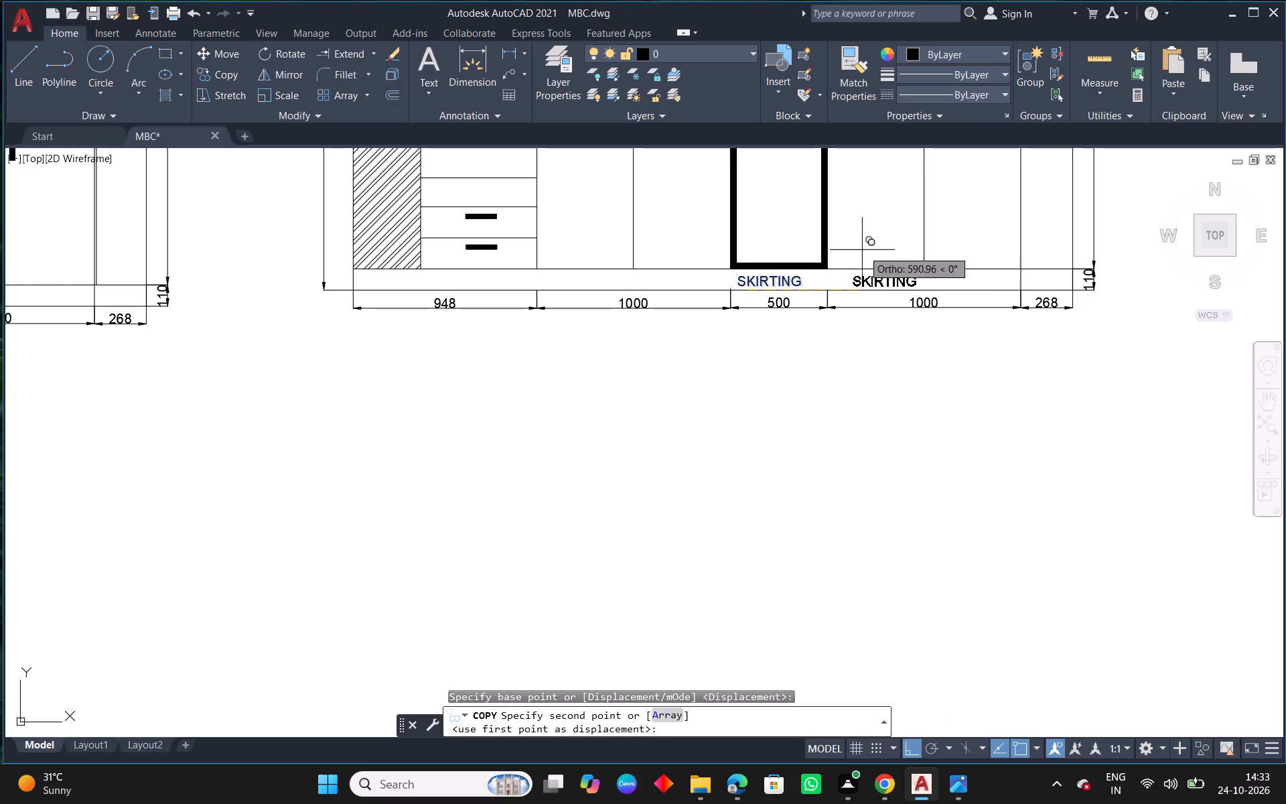
left_click(909, 744)
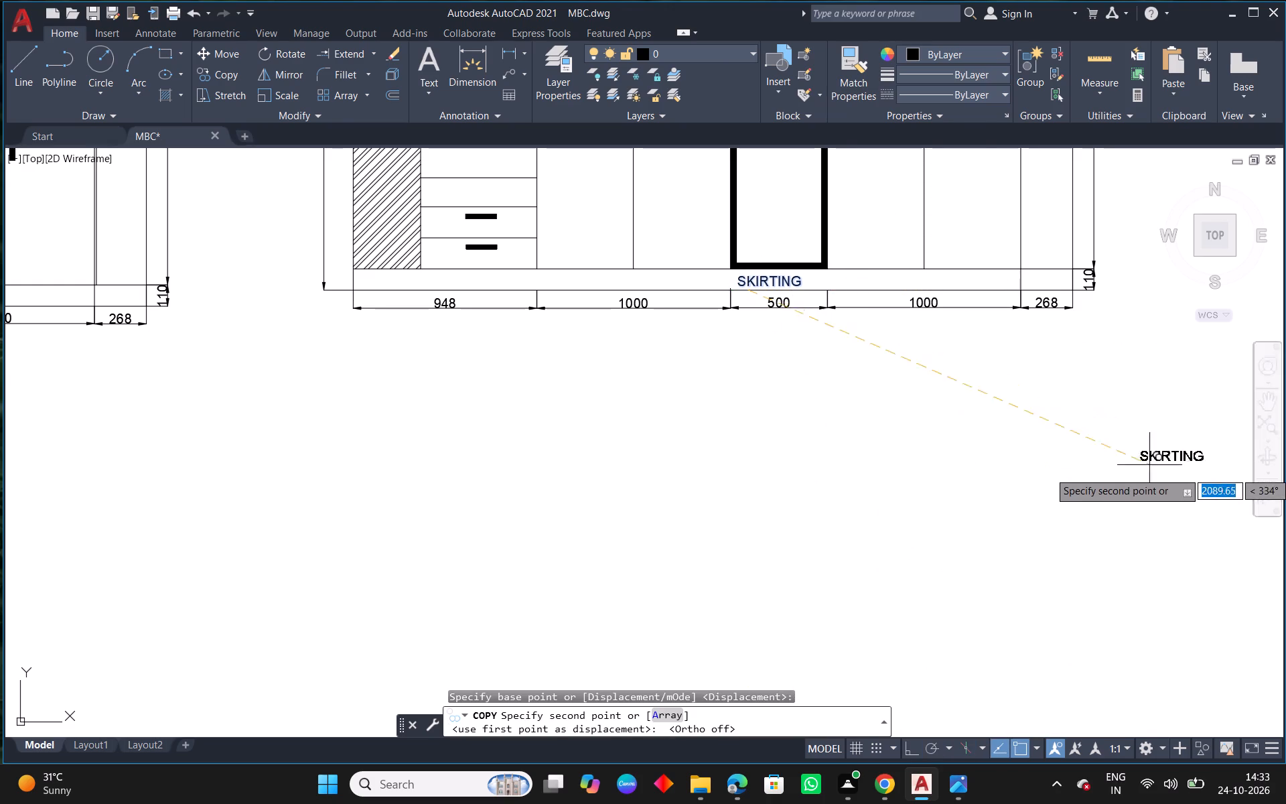
scroll(697, 526, "down", 8)
middle_click_drag(1052, 430, 327, 521)
scroll(344, 543, "down", 2)
scroll(606, 483, "up", 3)
scroll(626, 383, "up", 7)
scroll(704, 488, "up", 2)
left_click(719, 450)
Place another copy of the SKIRTING label in the bottom strip of the side view and finish copying.
scroll(623, 641, "down", 2)
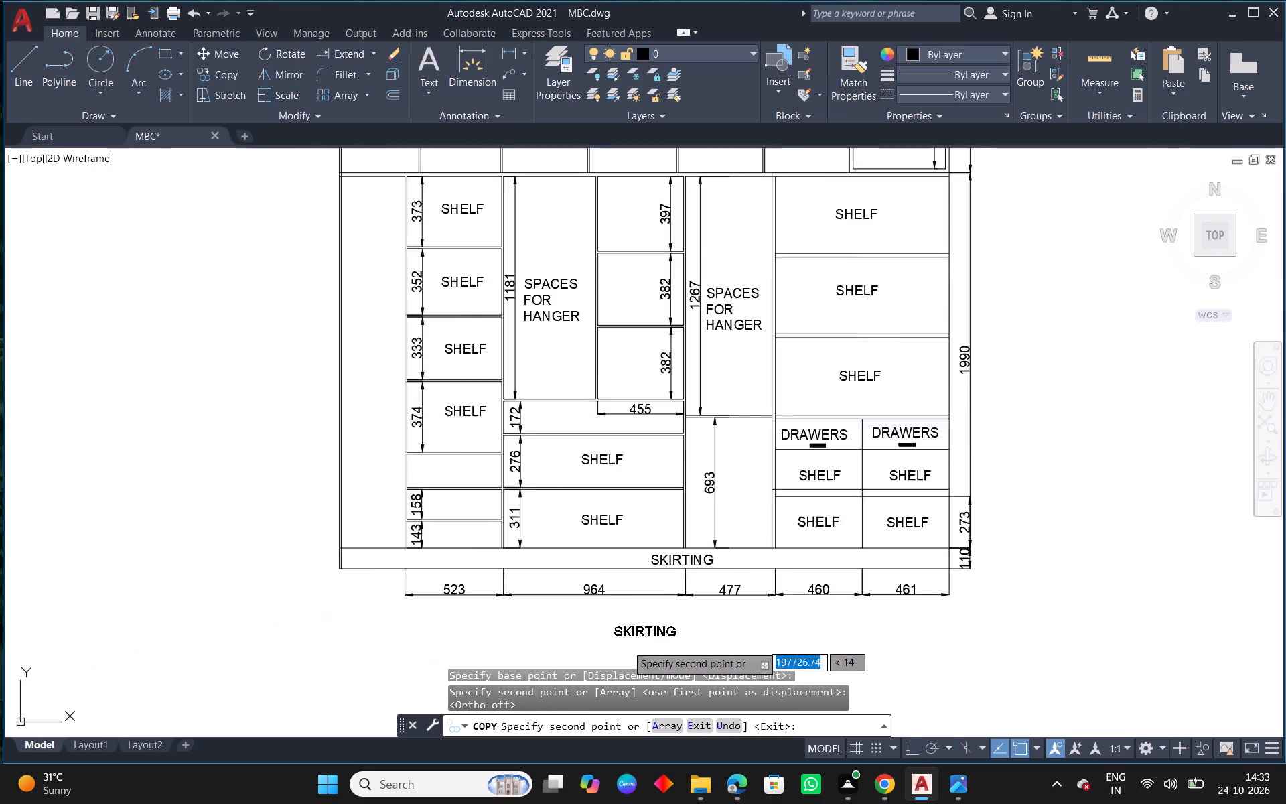
scroll(630, 647, "down", 1)
middle_click_drag(730, 582, 629, 77)
scroll(603, 135, "down", 2)
middle_click_drag(564, 409, 983, 300)
scroll(956, 277, "down", 2)
scroll(778, 206, "down", 3)
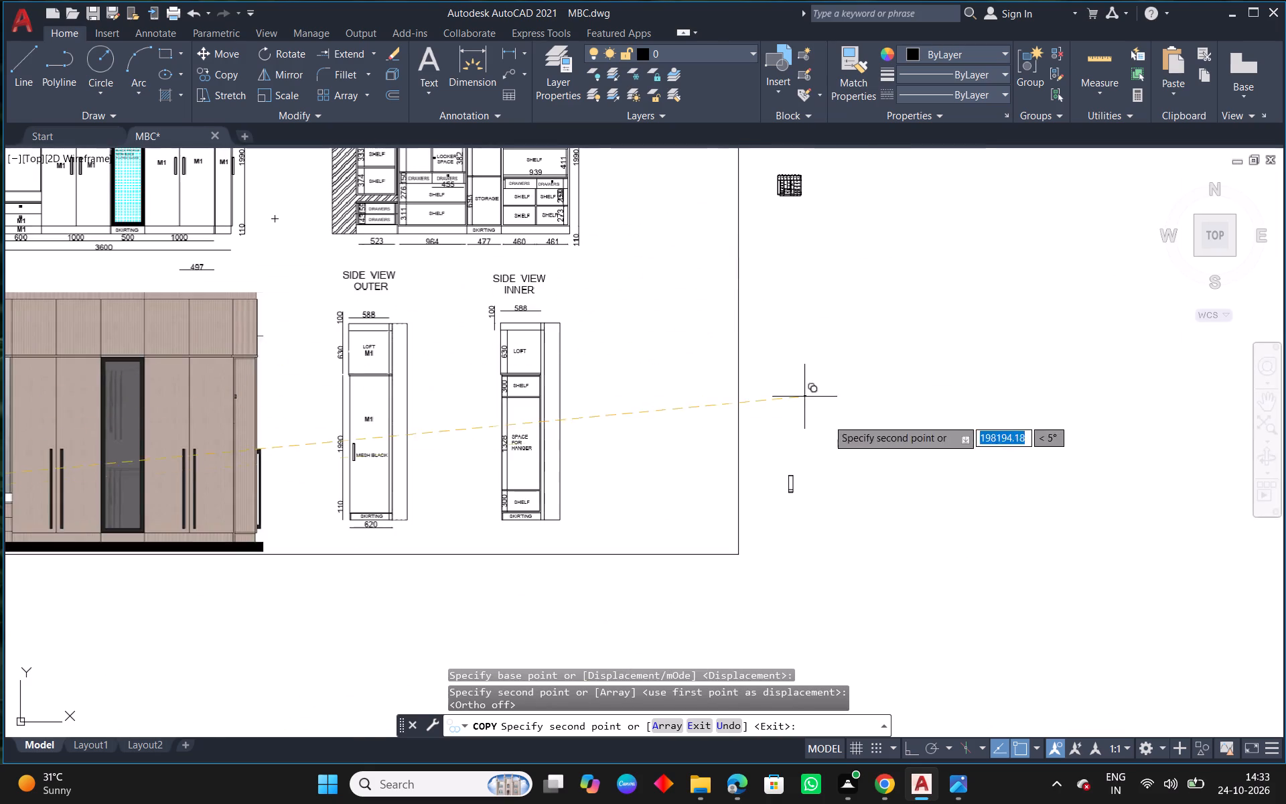
scroll(782, 510, "up", 4)
scroll(800, 409, "up", 2)
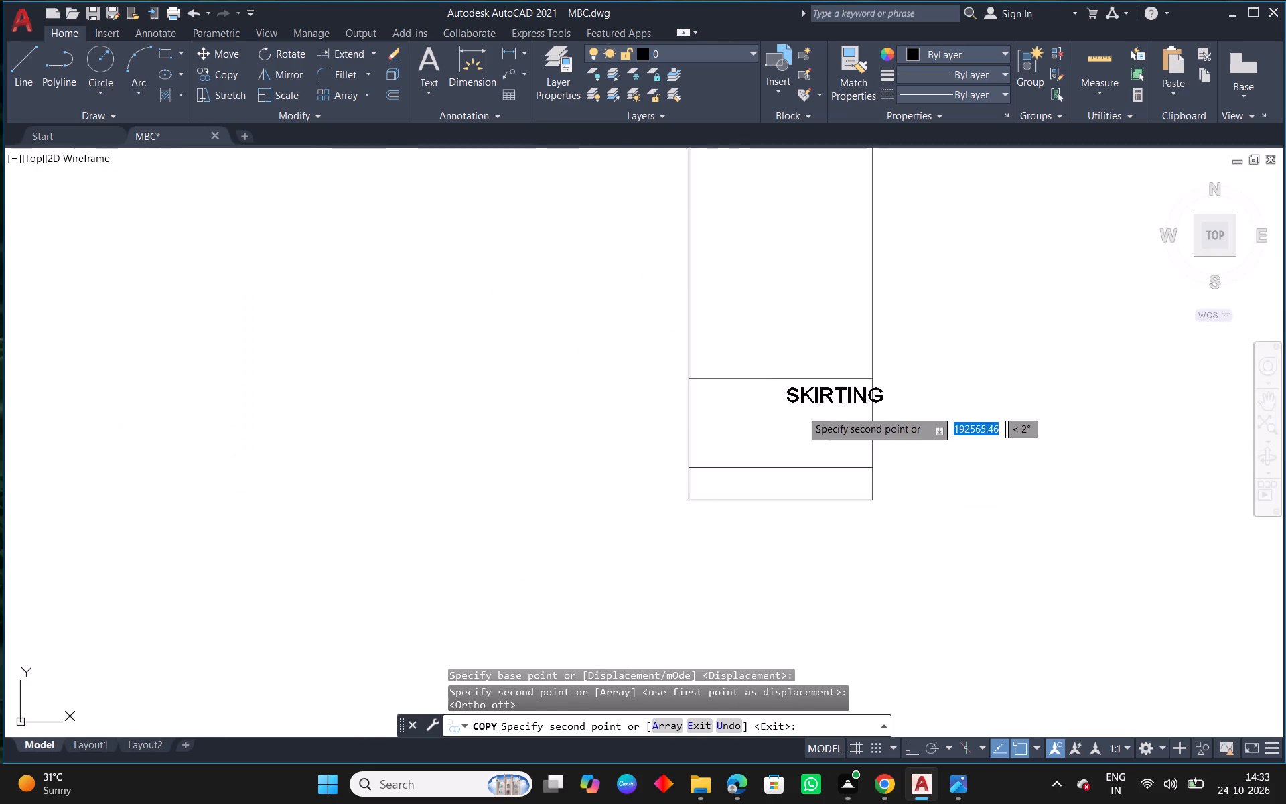
scroll(802, 414, "up", 4)
left_click(656, 569)
right_click(656, 569)
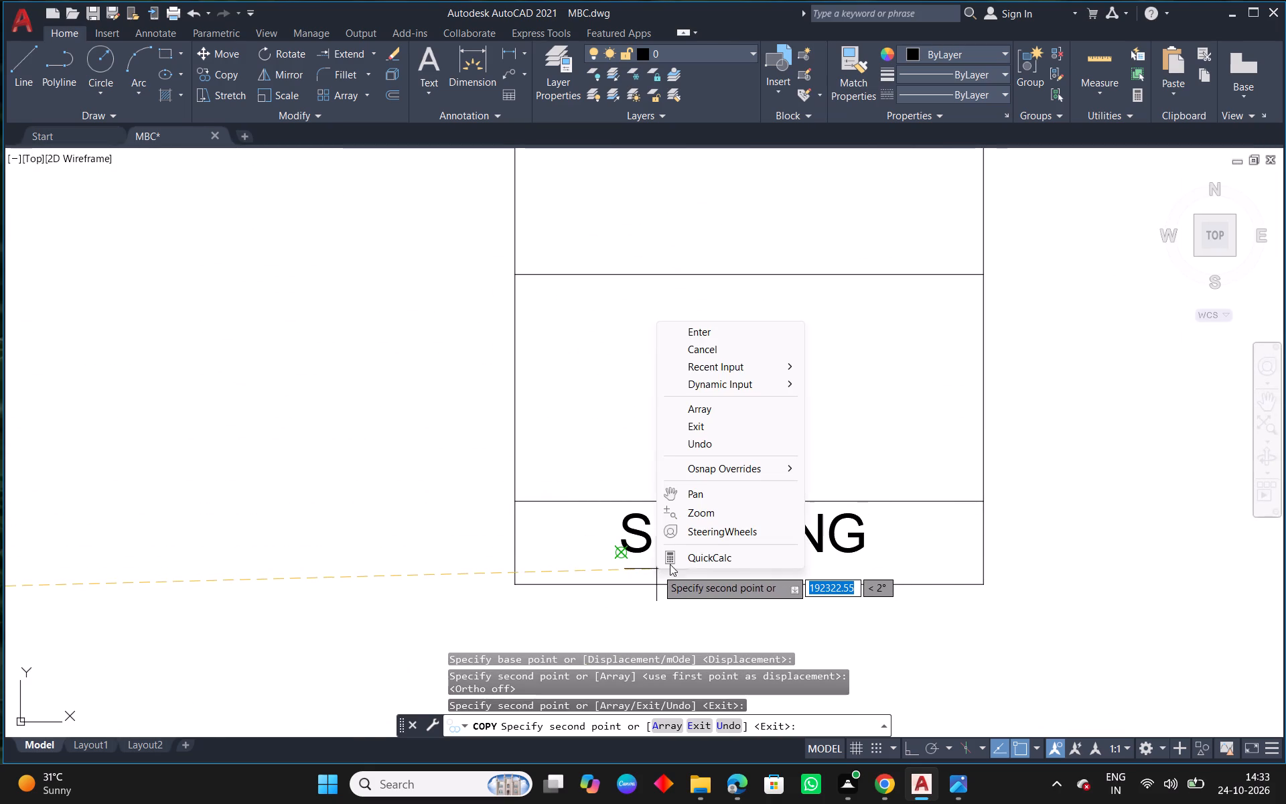
left_click(691, 333)
Offset the side view's lower shelf line and the skirting's top line upward by 10 each.
type("O")
key("space")
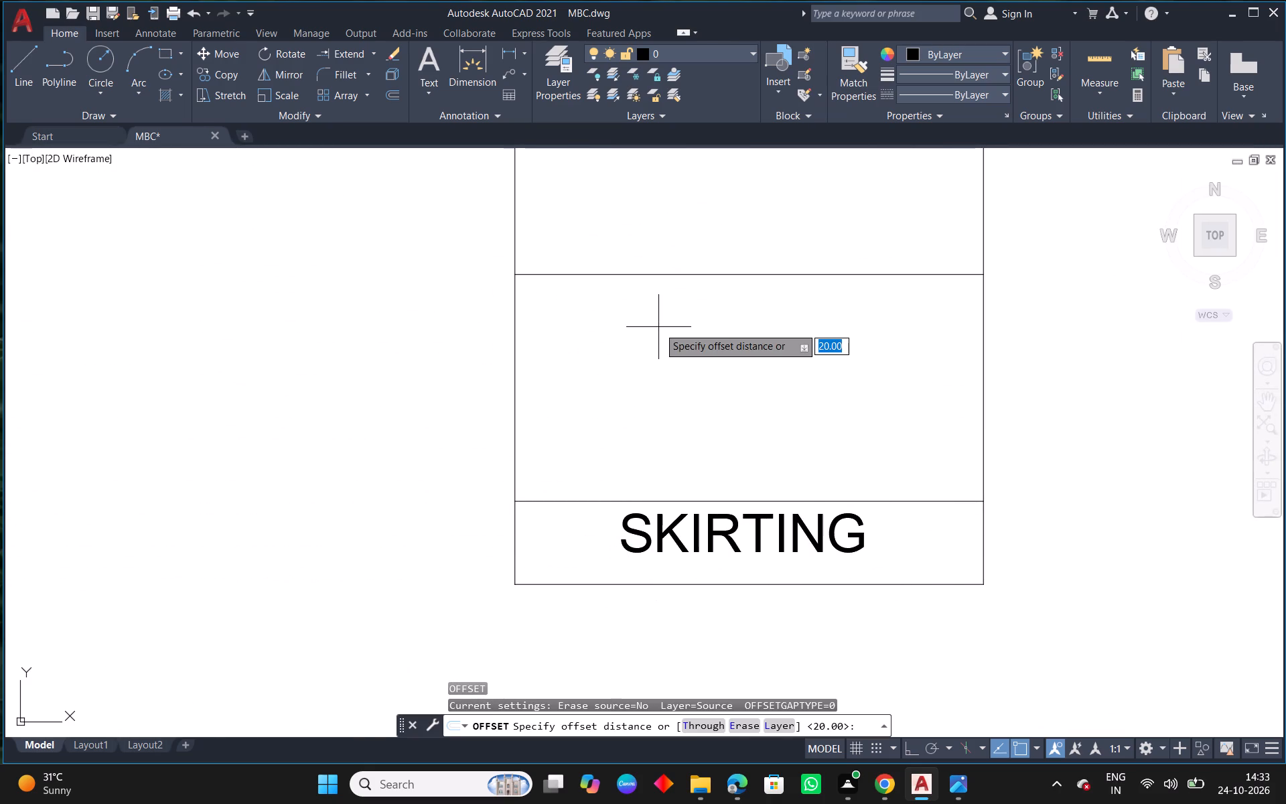
type("10")
key("Return")
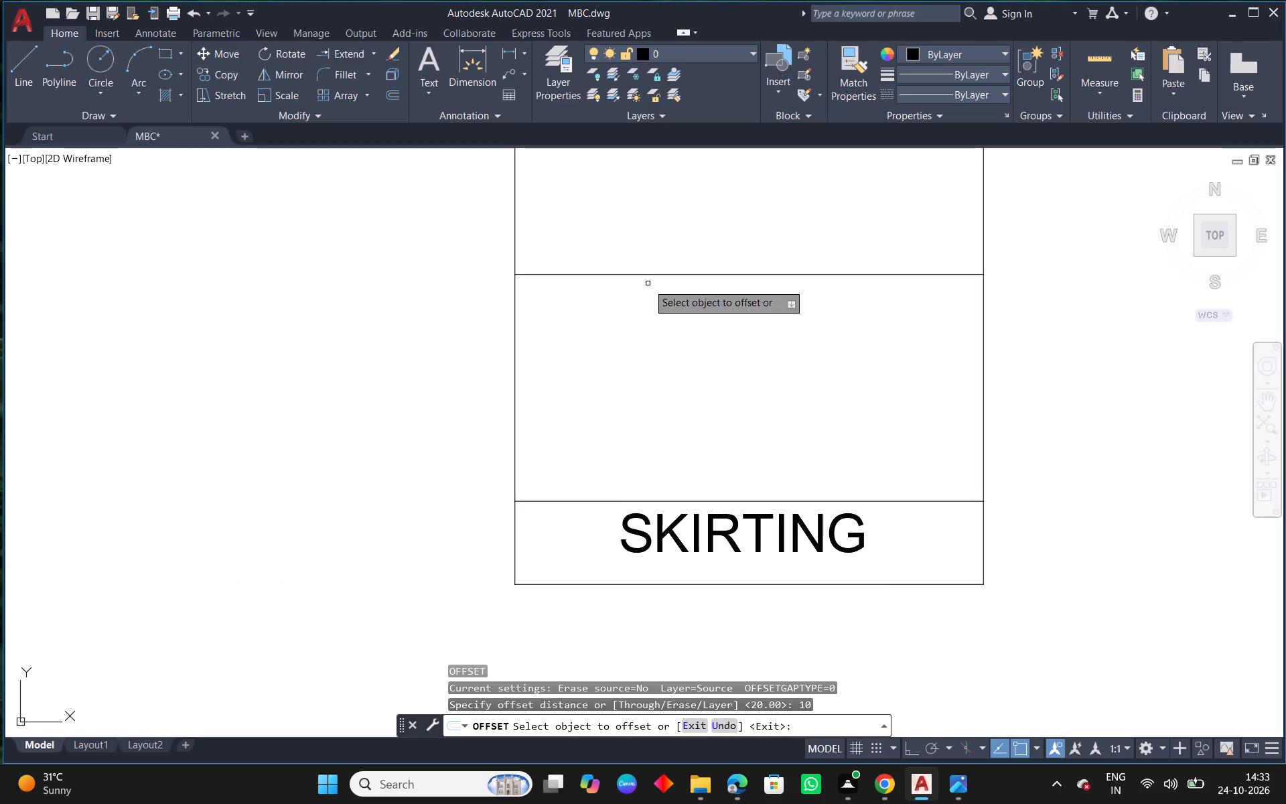
left_click_drag(654, 273, 654, 262)
left_click(628, 217)
scroll(610, 352, "down", 8)
middle_click_drag(405, 470, 440, 475)
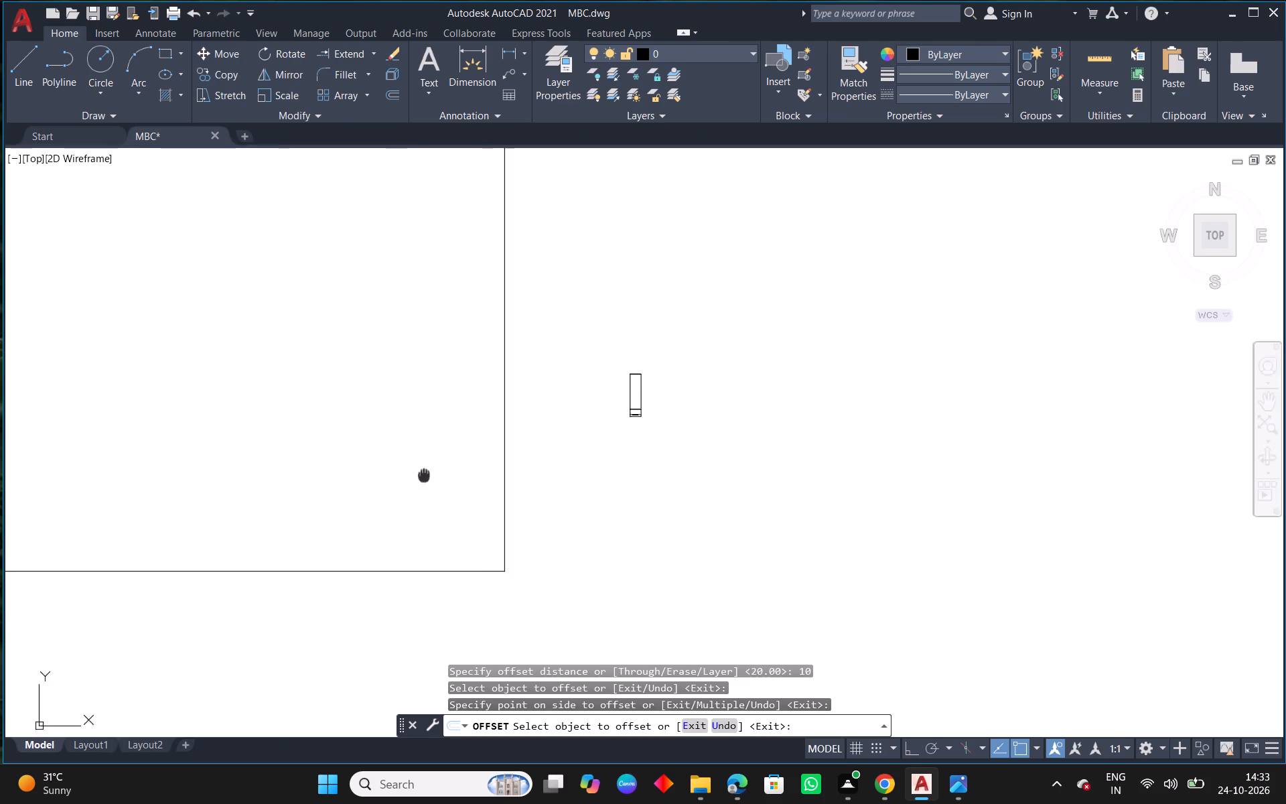
middle_click_drag(440, 475, 783, 476)
scroll(783, 476, "down", 1)
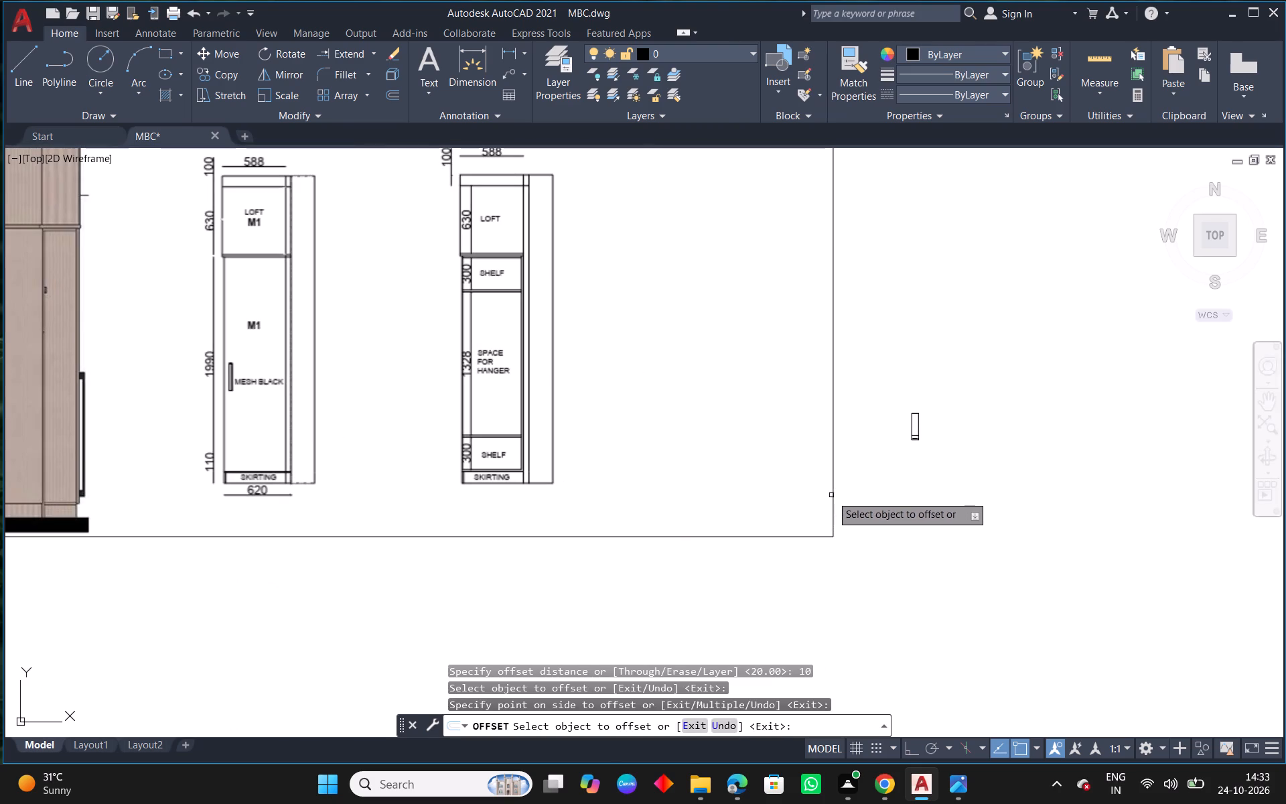
scroll(920, 468, "up", 1)
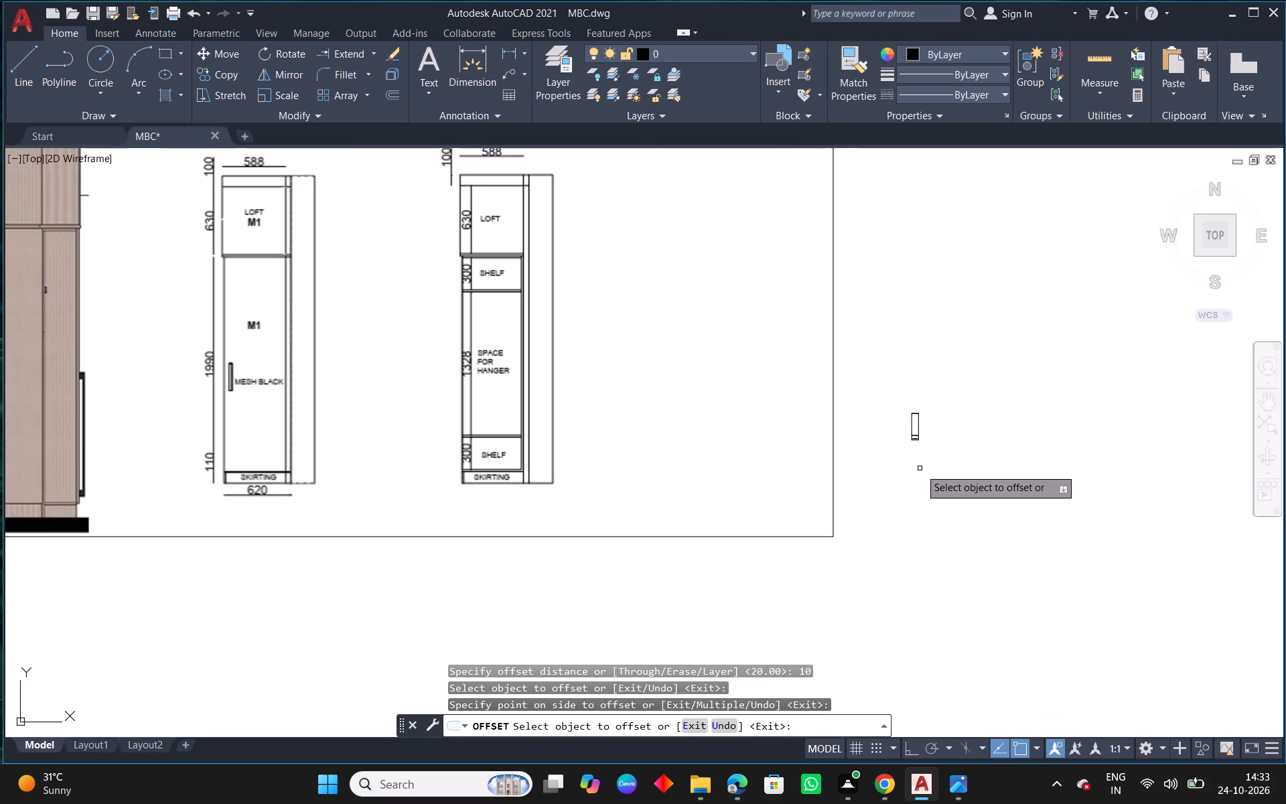
scroll(920, 468, "up", 3)
middle_click_drag(876, 316, 829, 478)
scroll(849, 440, "up", 3)
left_click(851, 463)
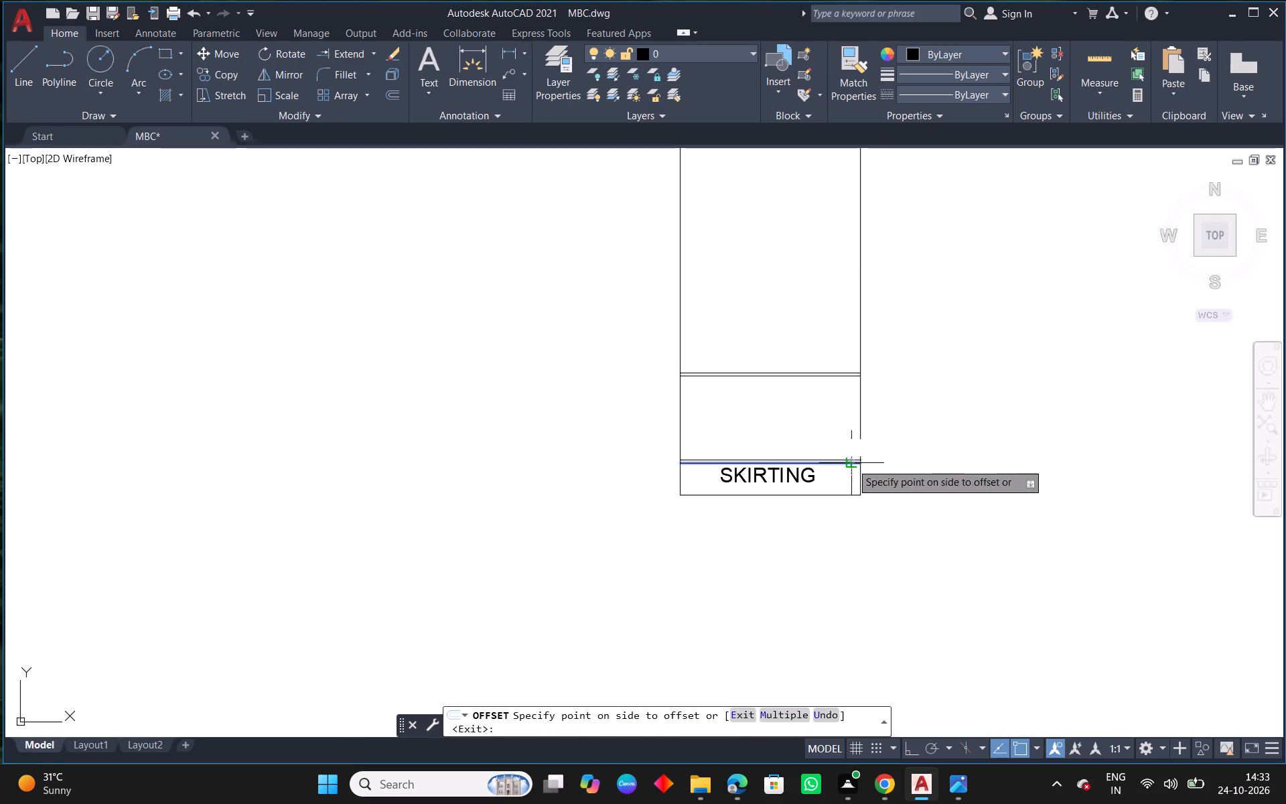
left_click(848, 438)
Offset the side view's right vertical edge inward by 10.
left_click(859, 354)
left_click(820, 348)
right_click(817, 346)
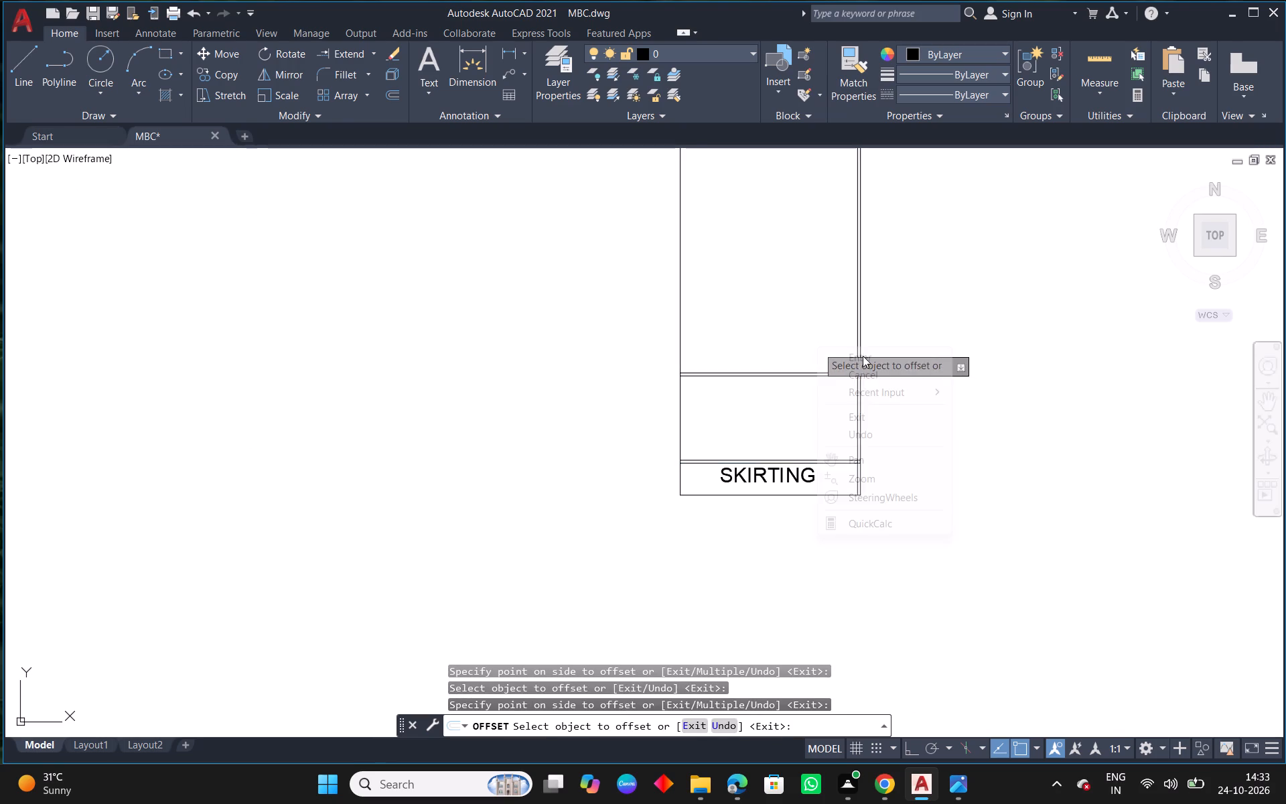
left_click(863, 356)
Fillet the inner right vertical with the upper line above the skirting into a sharp corner.
scroll(828, 456, "up", 2)
middle_click_drag(841, 459, 705, 444)
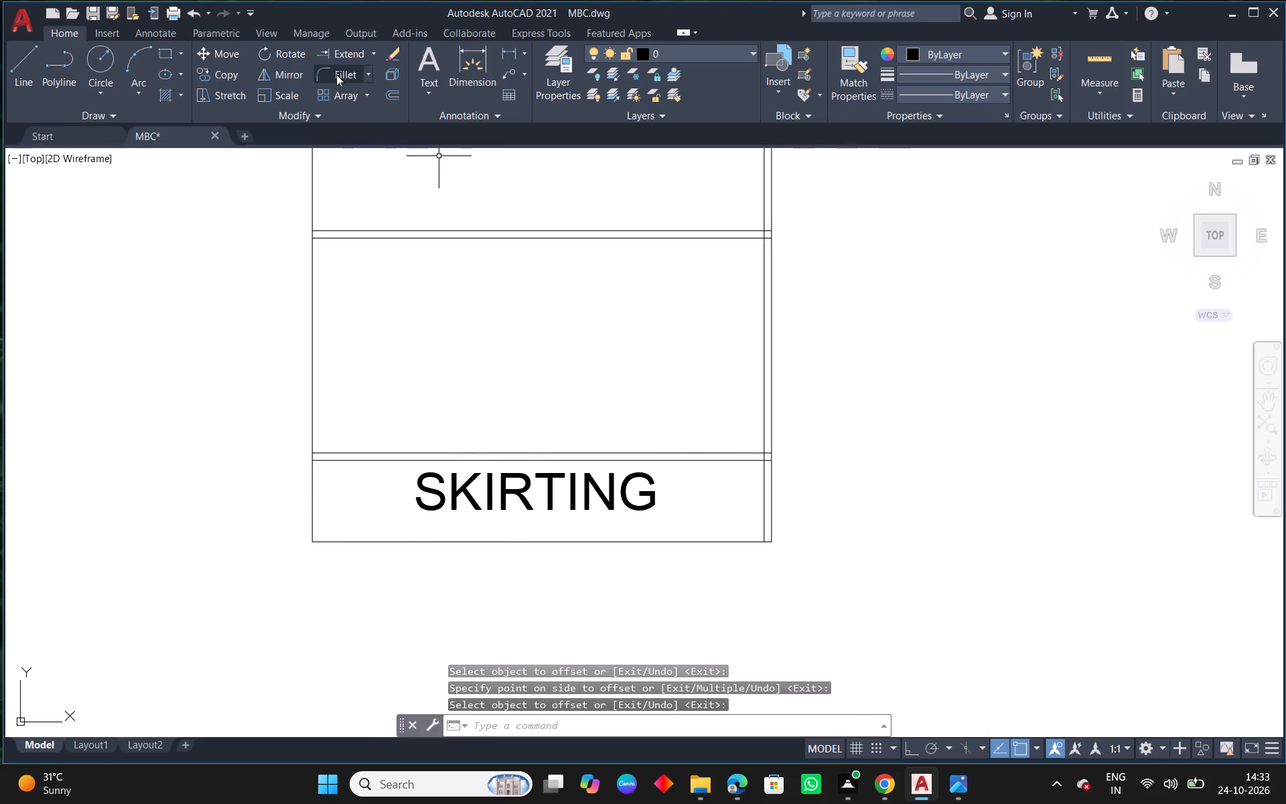
left_click(336, 74)
scroll(768, 480, "up", 1)
left_click(749, 437)
left_click(763, 425)
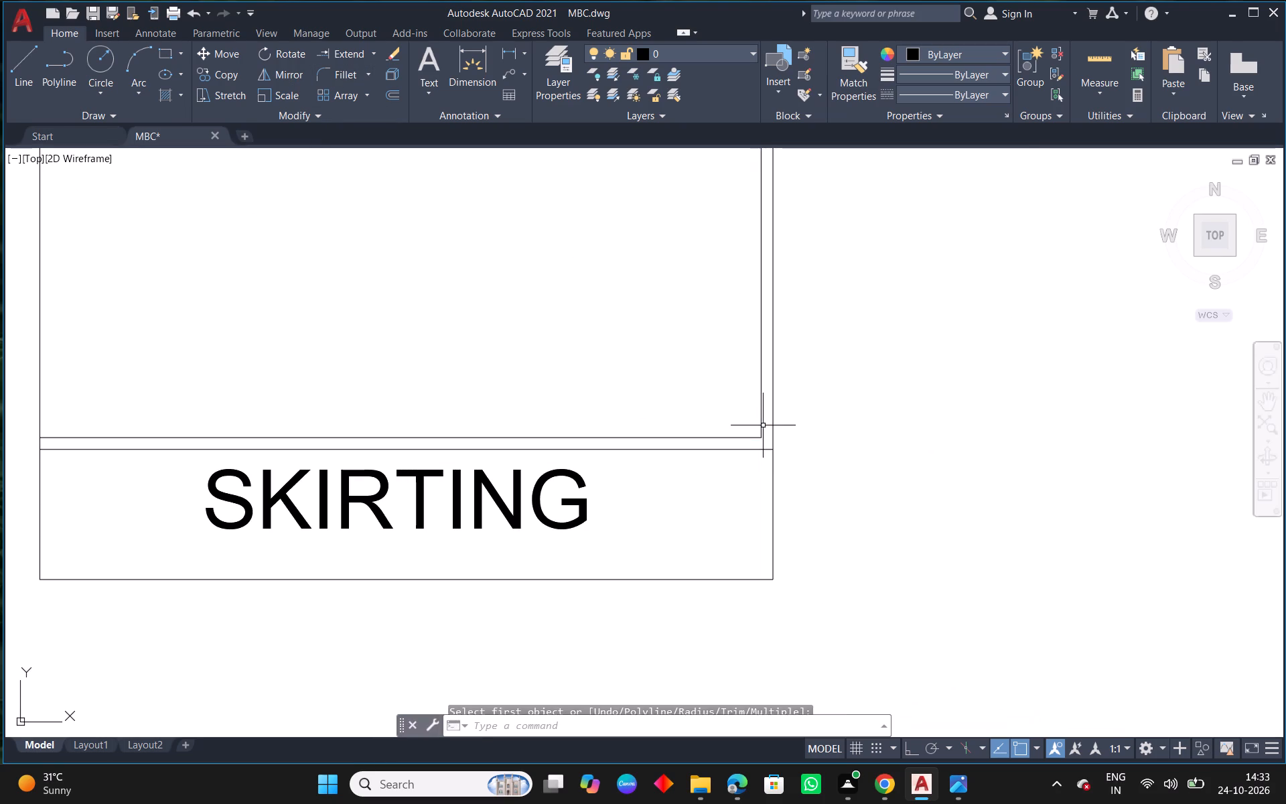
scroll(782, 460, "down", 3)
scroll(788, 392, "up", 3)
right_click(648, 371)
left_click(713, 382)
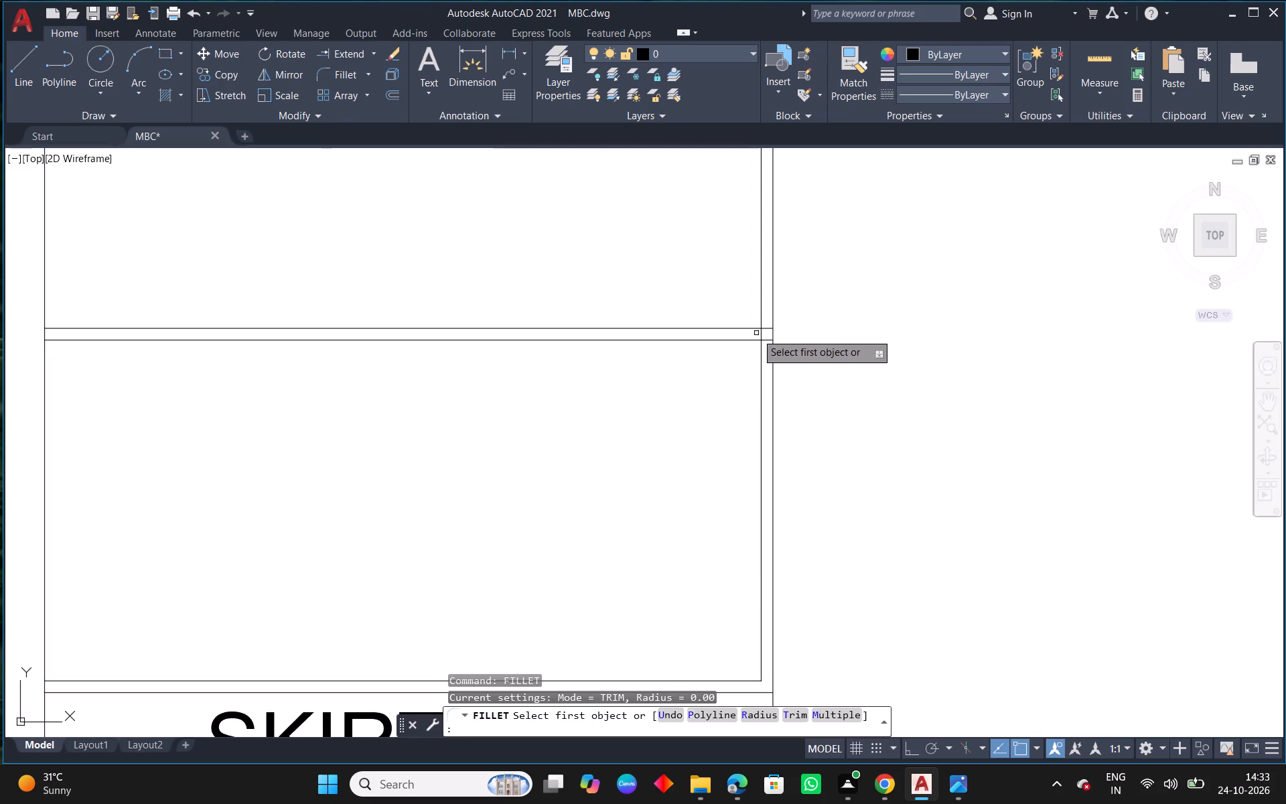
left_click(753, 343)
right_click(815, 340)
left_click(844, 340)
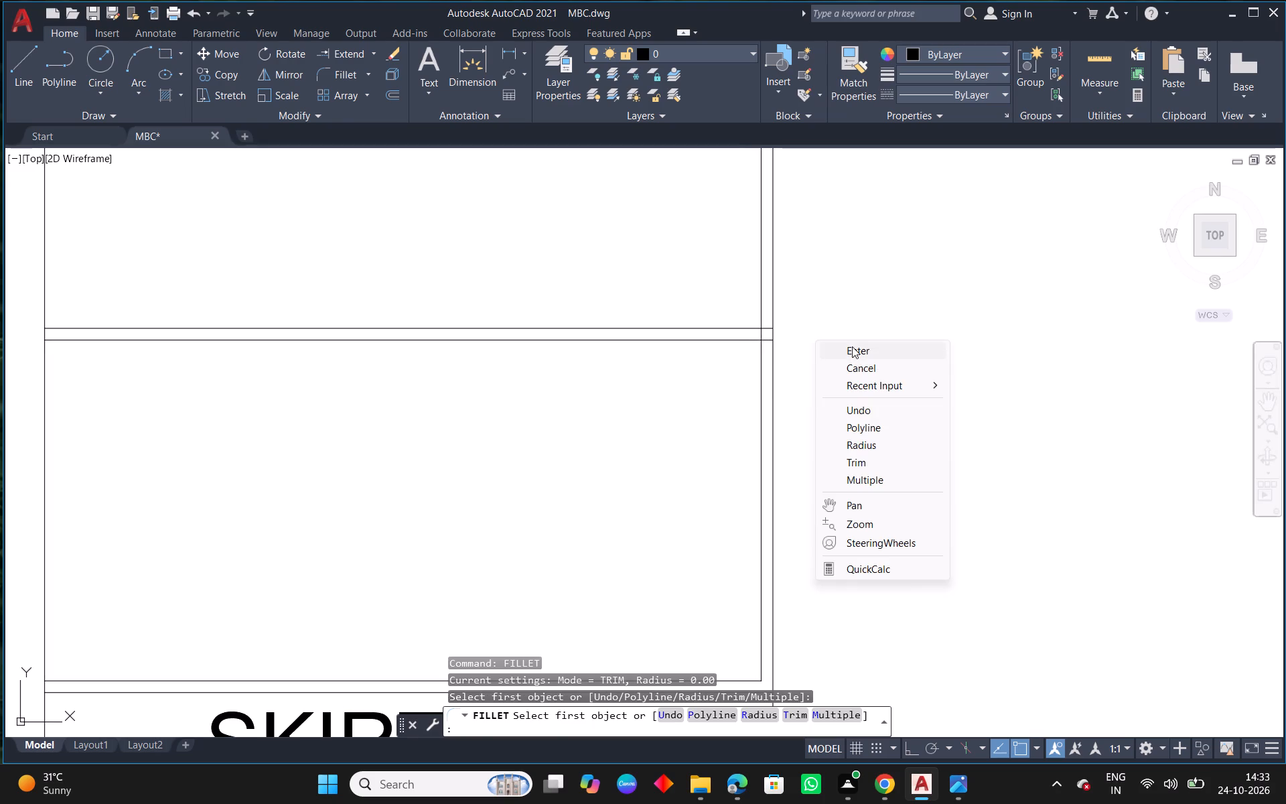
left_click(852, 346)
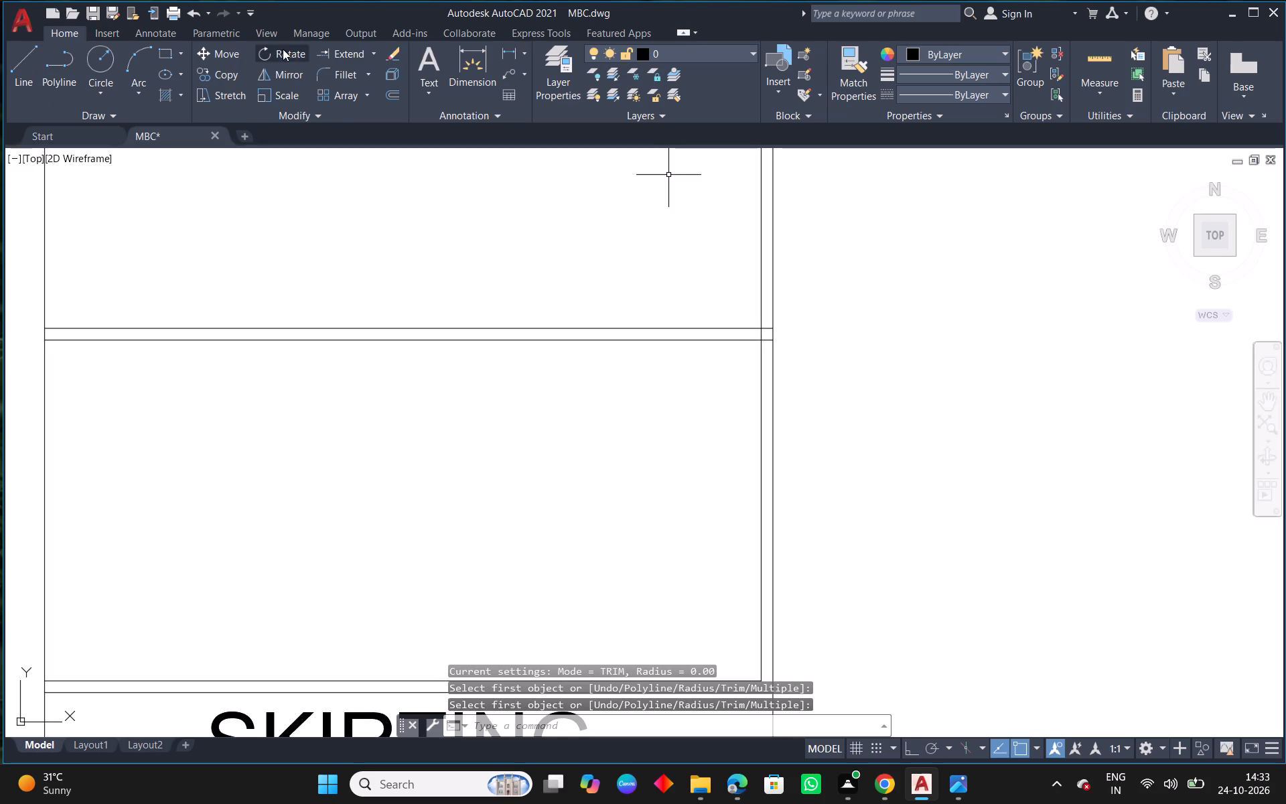
Trim the double shelf line's ends beyond the inner right vertical and the vertical's piece between the two shelf lines.
left_click(373, 54)
left_click(355, 70)
scroll(756, 274, "up", 1)
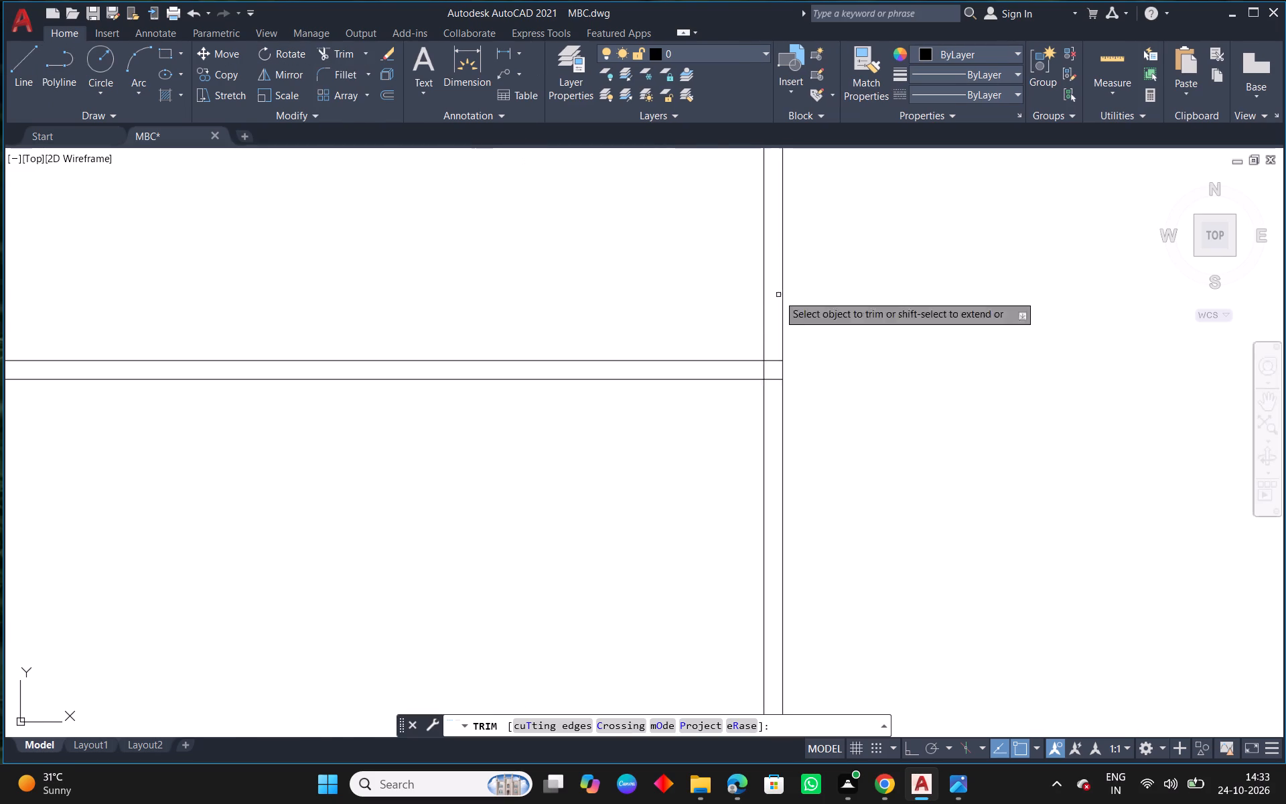
scroll(782, 299, "up", 1)
left_click_drag(743, 352, 739, 398)
left_click_drag(733, 373, 719, 371)
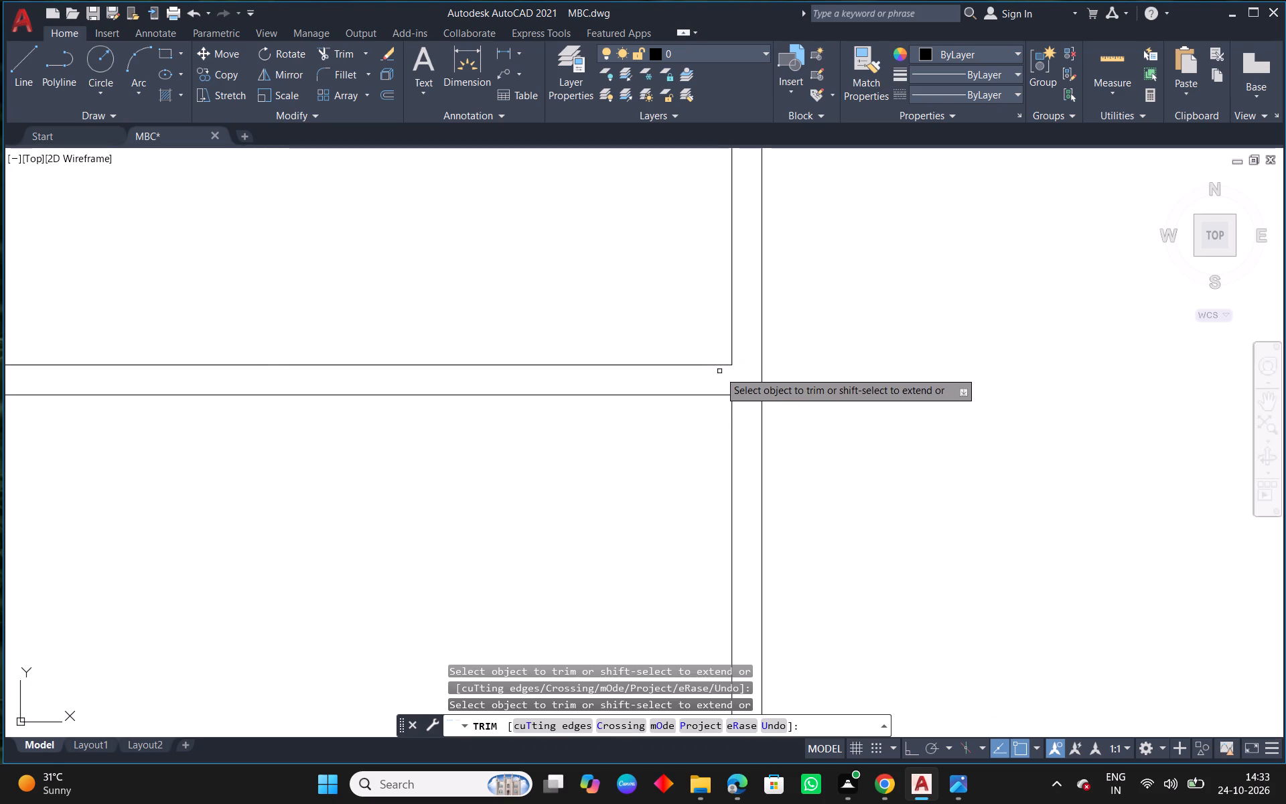
right_click(719, 371)
left_click(776, 389)
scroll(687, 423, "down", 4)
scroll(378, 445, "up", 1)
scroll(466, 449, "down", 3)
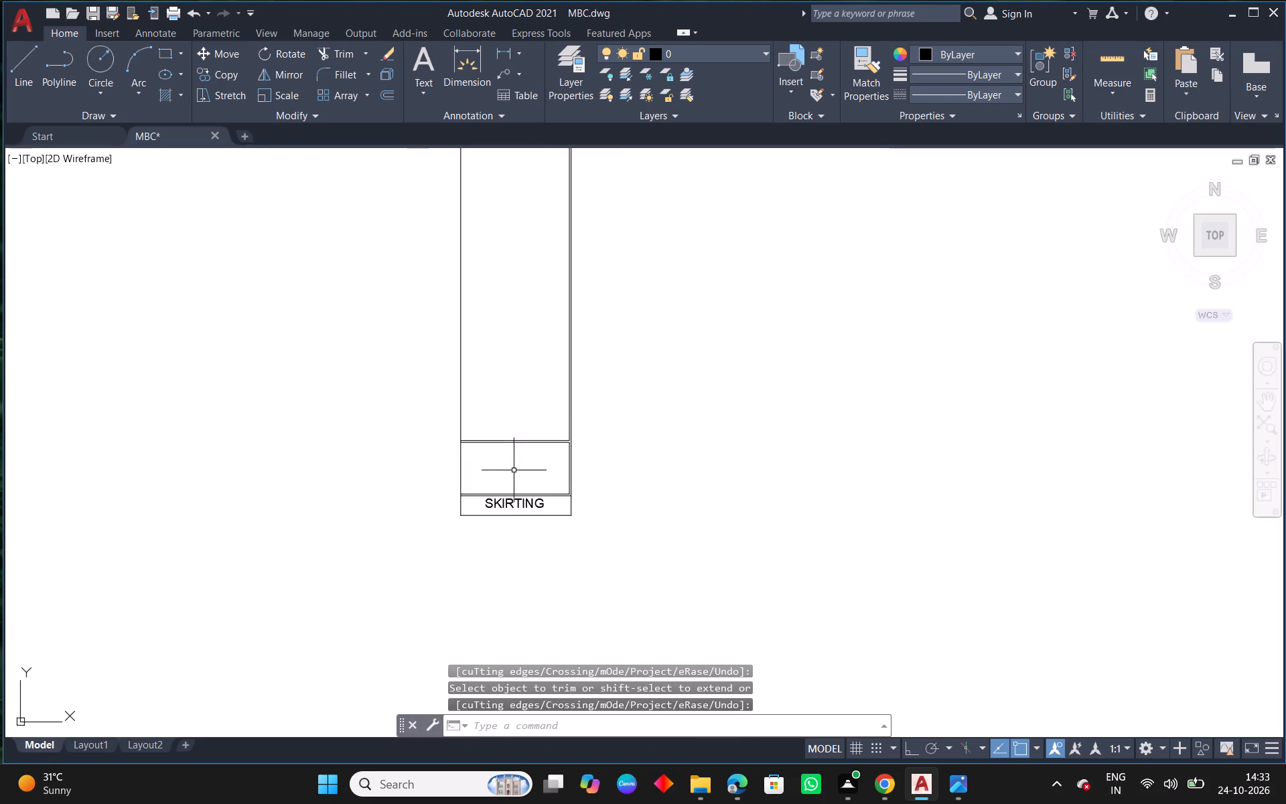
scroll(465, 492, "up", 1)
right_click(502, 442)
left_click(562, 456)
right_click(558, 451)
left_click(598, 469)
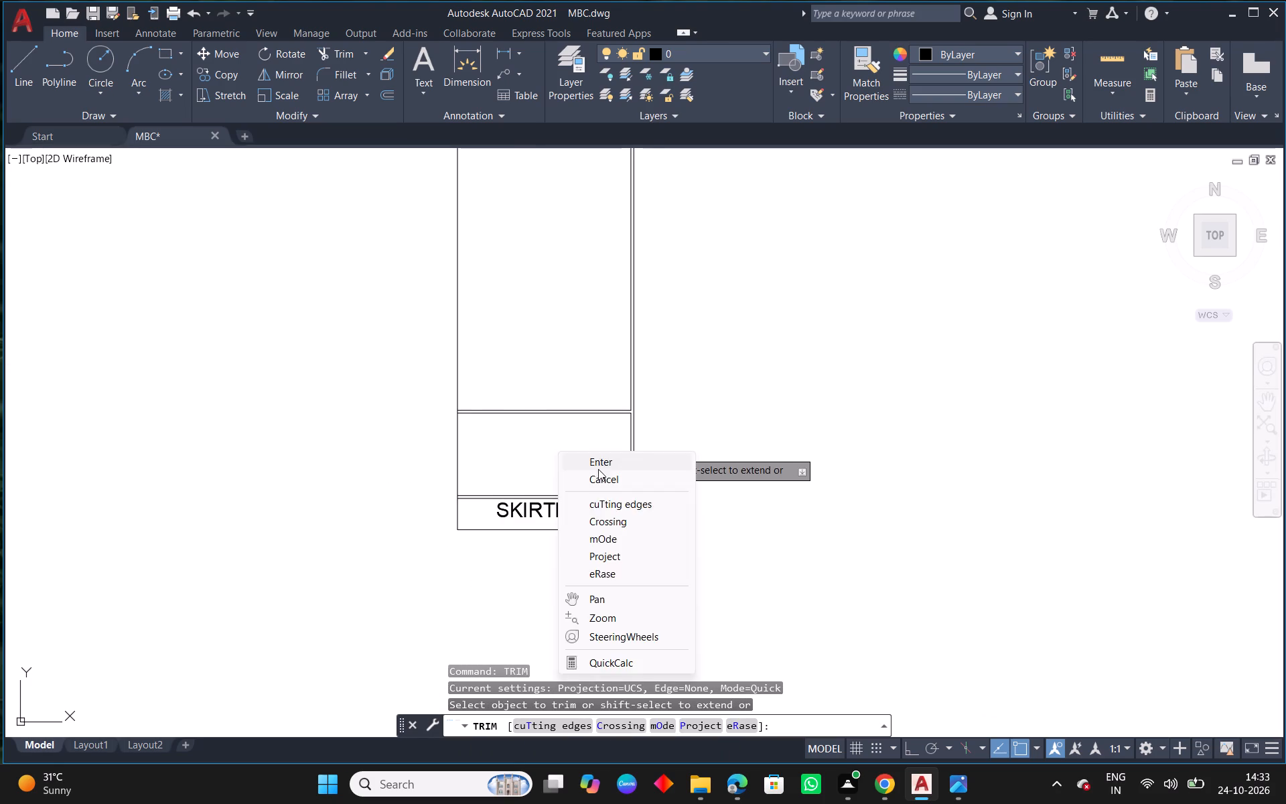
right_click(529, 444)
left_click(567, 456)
Offset the side view's left vertical edge inward by 10.
right_click(503, 446)
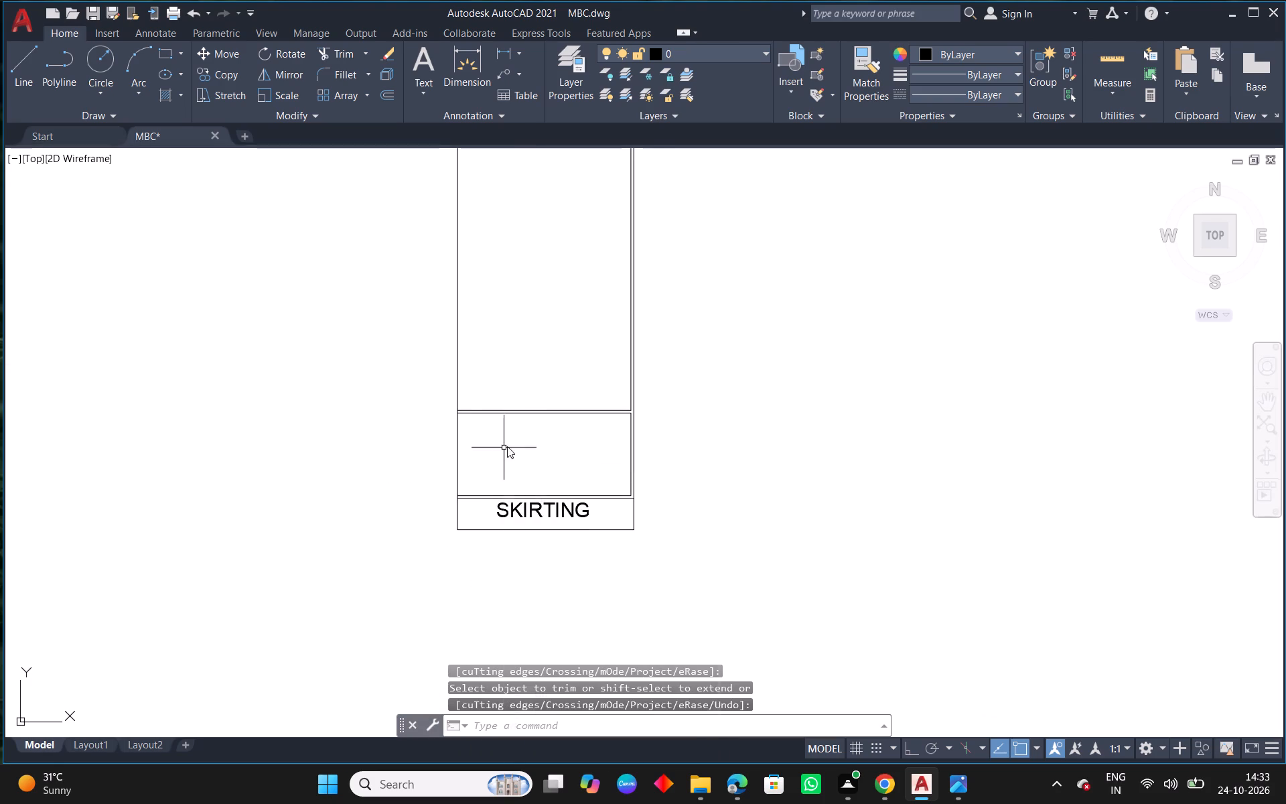
left_click(584, 476)
left_click(764, 509)
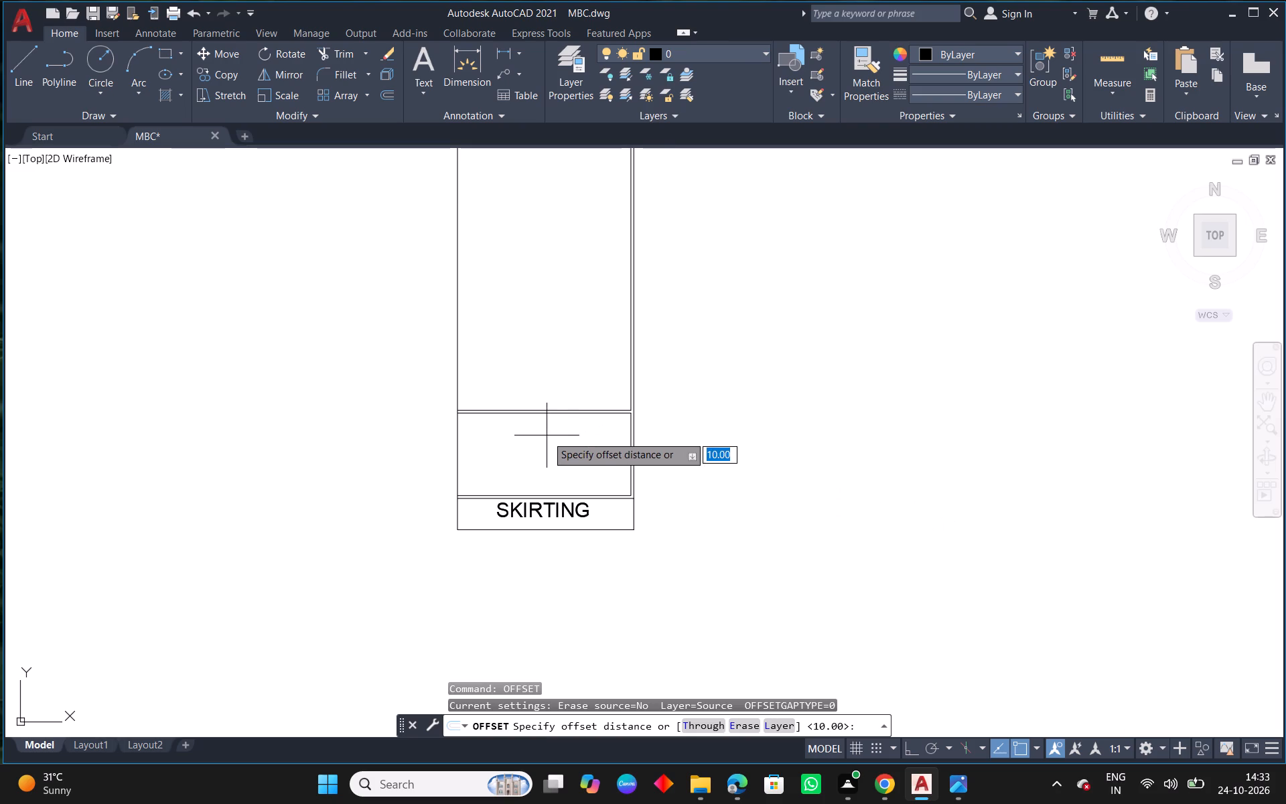
right_click(553, 436)
left_click(589, 442)
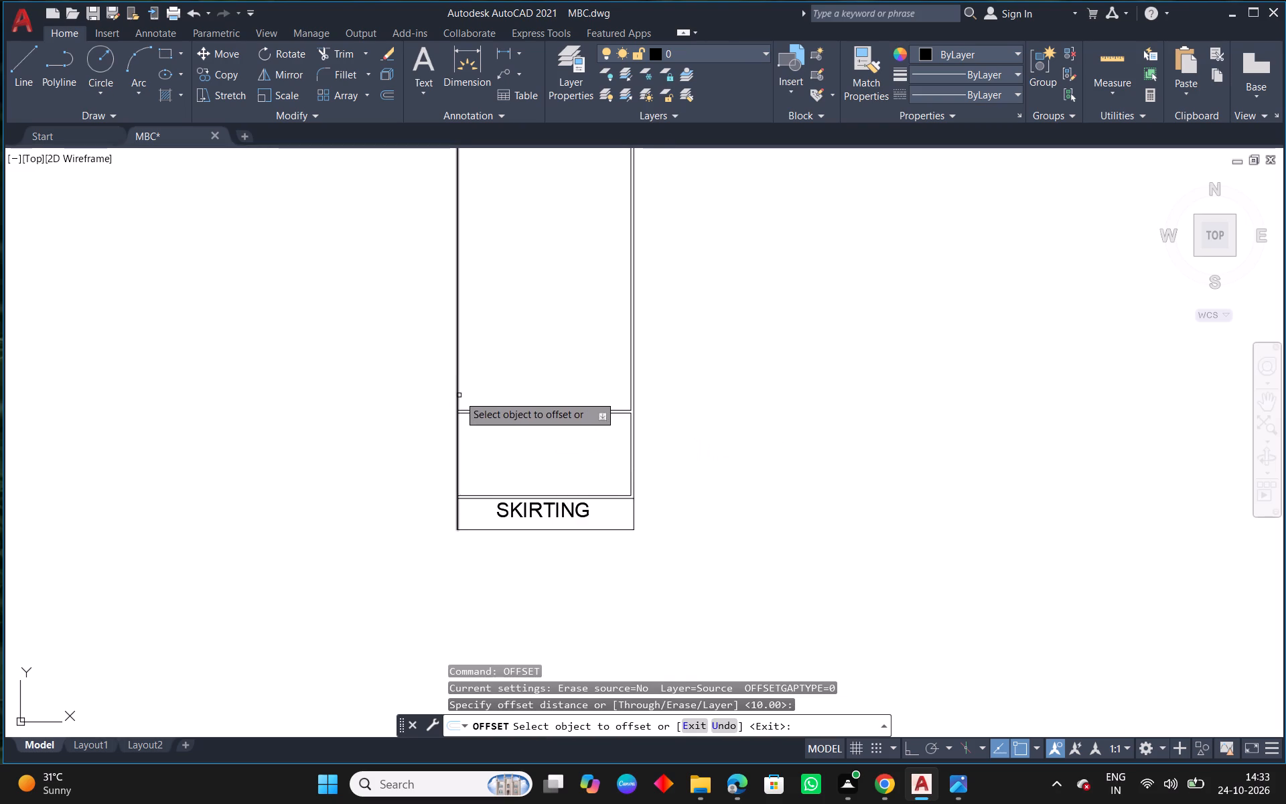
left_click_drag(459, 395, 471, 395)
left_click(509, 396)
right_click(486, 371)
left_click(543, 387)
scroll(462, 435, "up", 3)
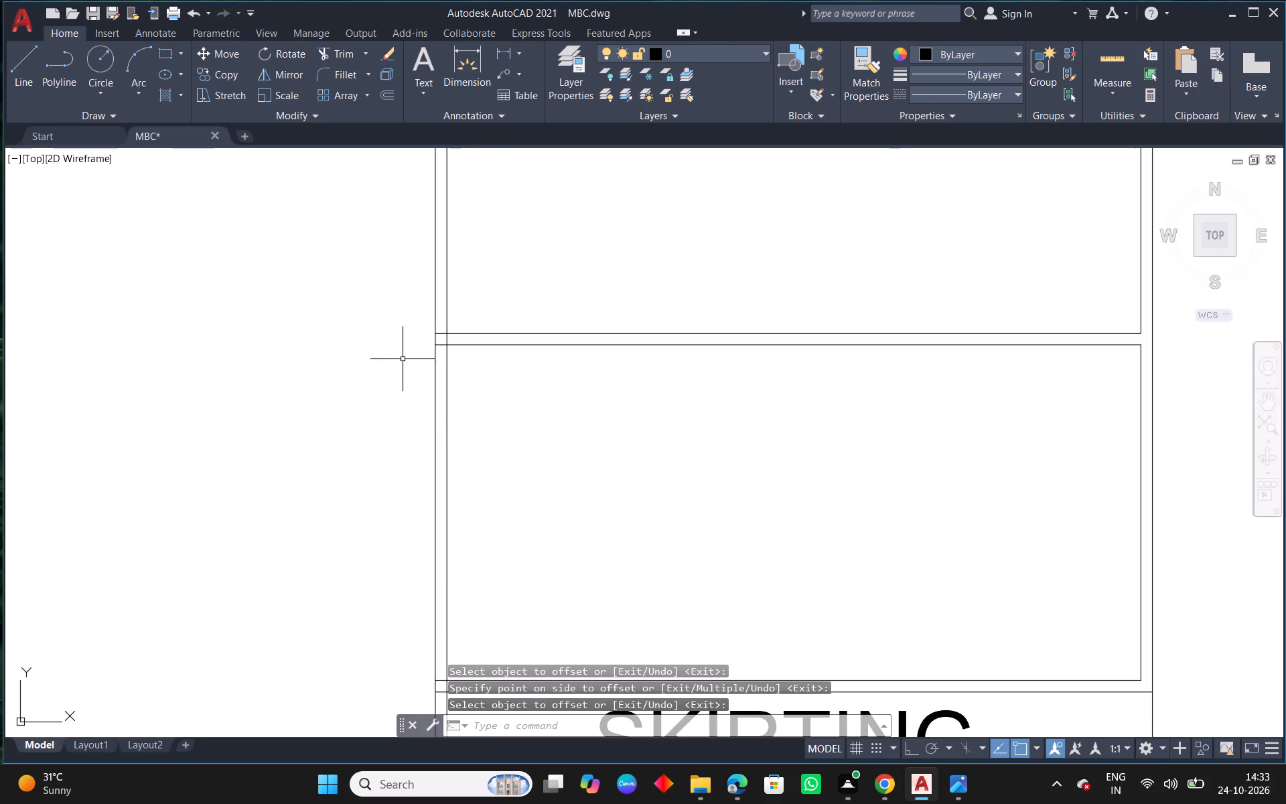
Trim the double shelf line's ends beyond the inner left vertical and the vertical's piece between the two shelf lines.
scroll(417, 331, "up", 2)
right_click(543, 279)
left_click(592, 310)
left_click(800, 316)
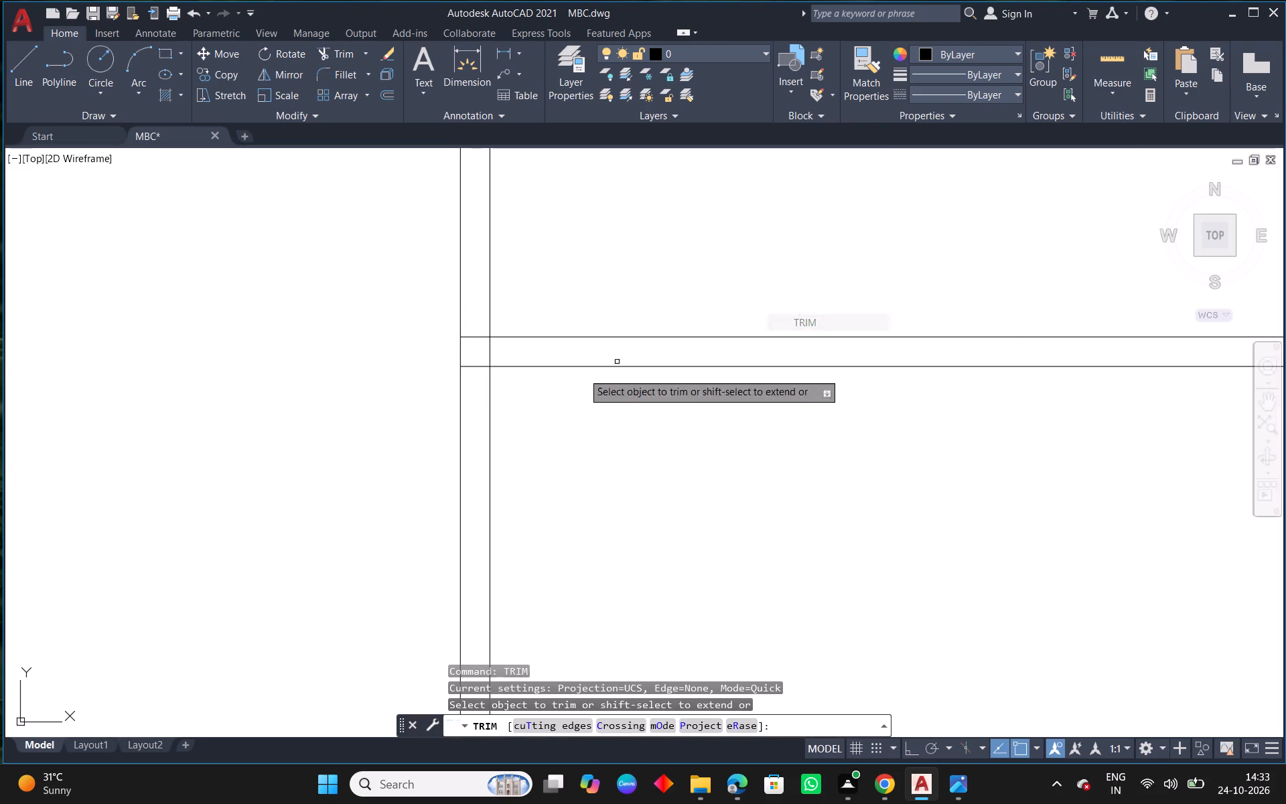
scroll(479, 358, "up", 1)
left_click_drag(452, 306, 461, 377)
left_click_drag(474, 358, 514, 346)
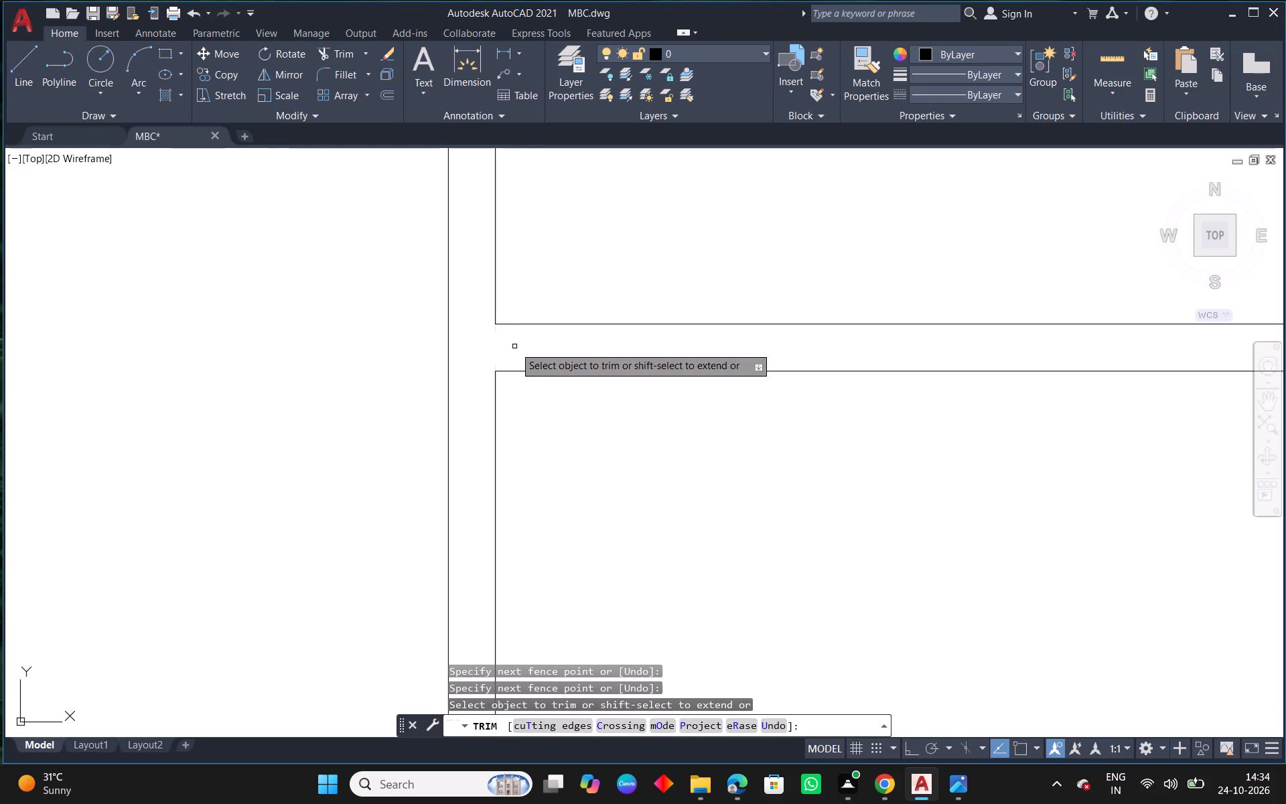
right_click(510, 346)
left_click(551, 354)
Trim the two lines above the skirting beyond the inner left vertical, and the vertical's piece between them.
scroll(519, 420, "down", 4)
middle_click_drag(575, 507, 532, 306)
scroll(484, 431, "up", 2)
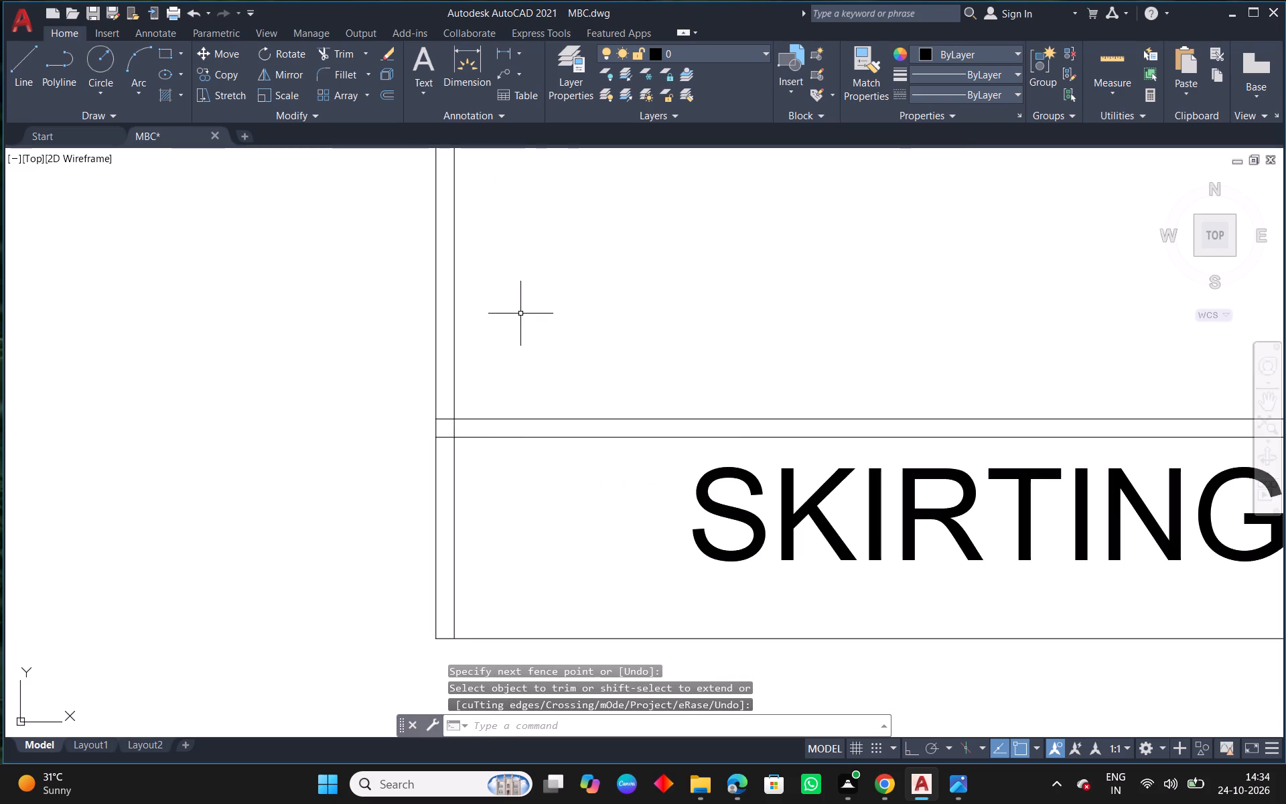
right_click(520, 314)
left_click(573, 324)
scroll(317, 495, "up", 2)
left_click_drag(650, 383, 644, 350)
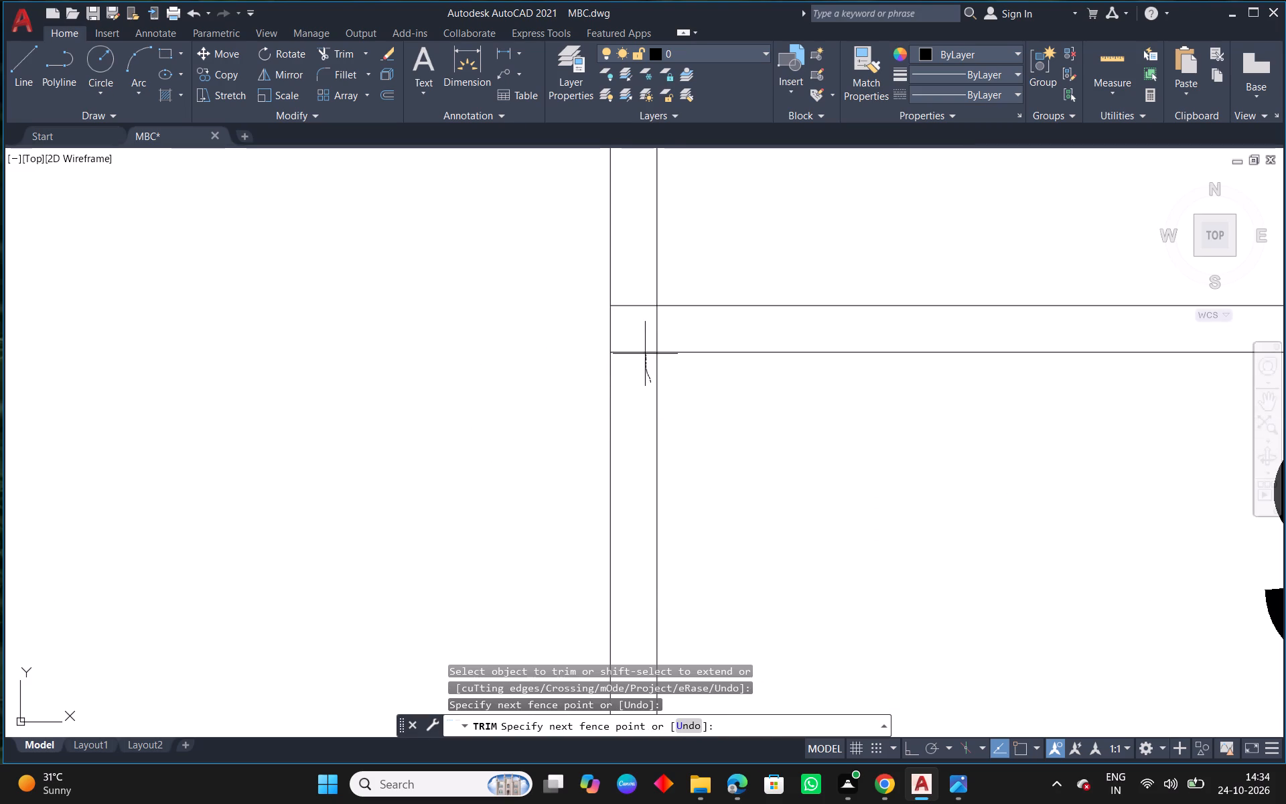
left_click_drag(644, 350, 641, 297)
left_click_drag(642, 307, 697, 334)
right_click(697, 334)
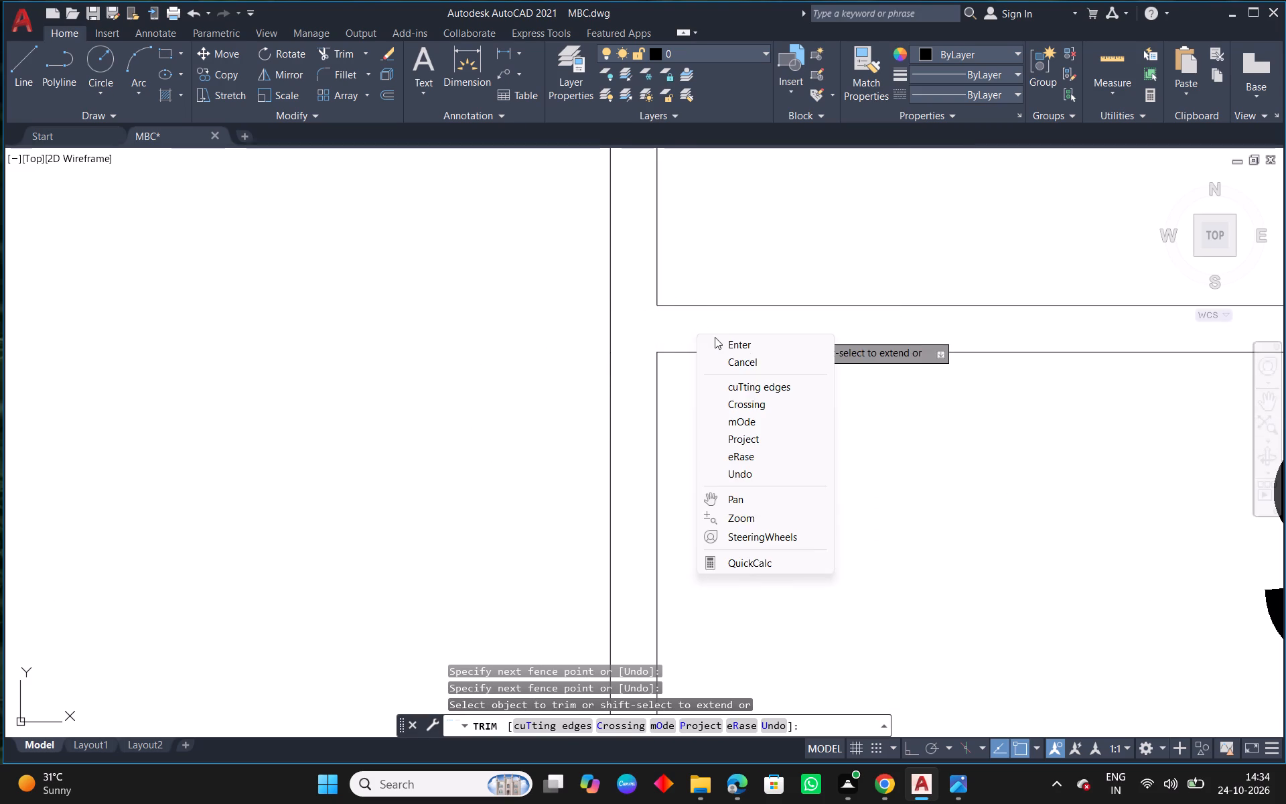
left_click(747, 350)
Dimension the height of the compartment above the skirting along its inner left vertical, placing the dimension inside.
scroll(581, 420, "down", 6)
scroll(648, 488, "down", 4)
scroll(499, 470, "down", 3)
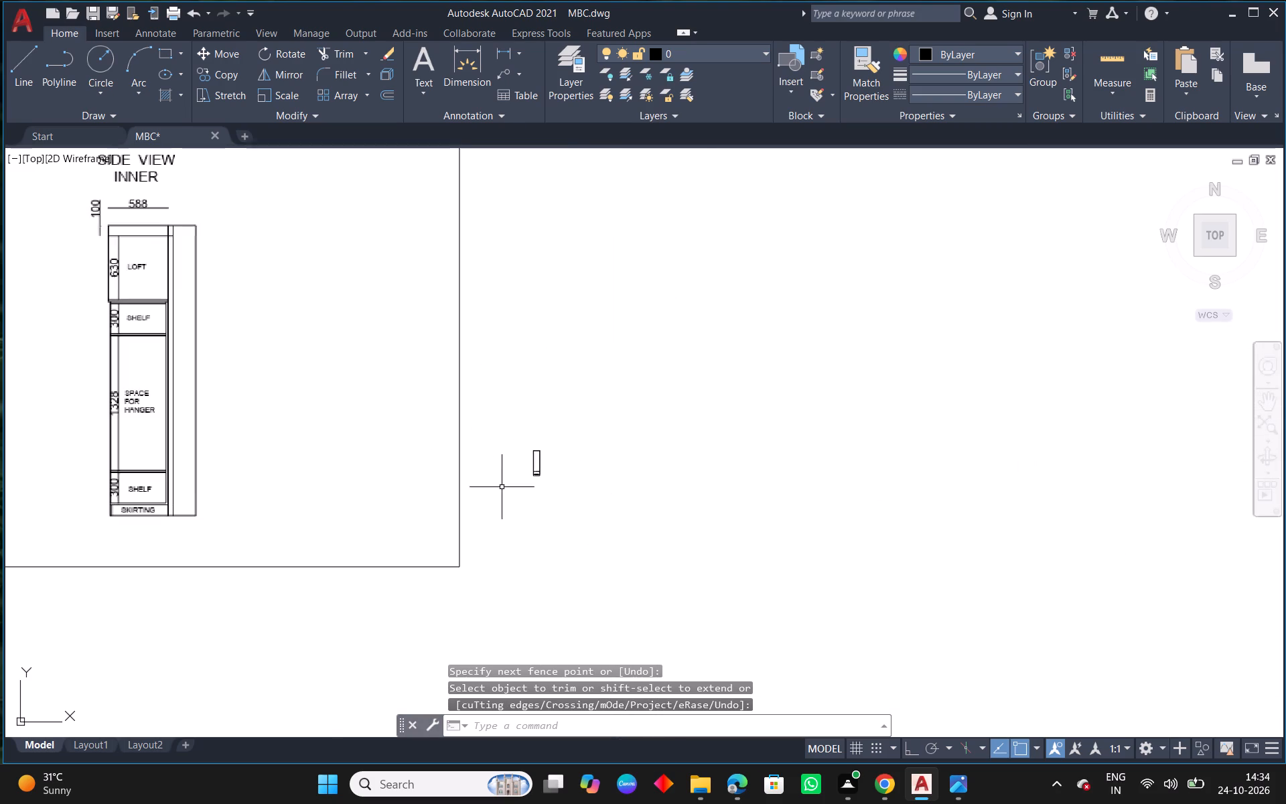
middle_click_drag(401, 548, 575, 510)
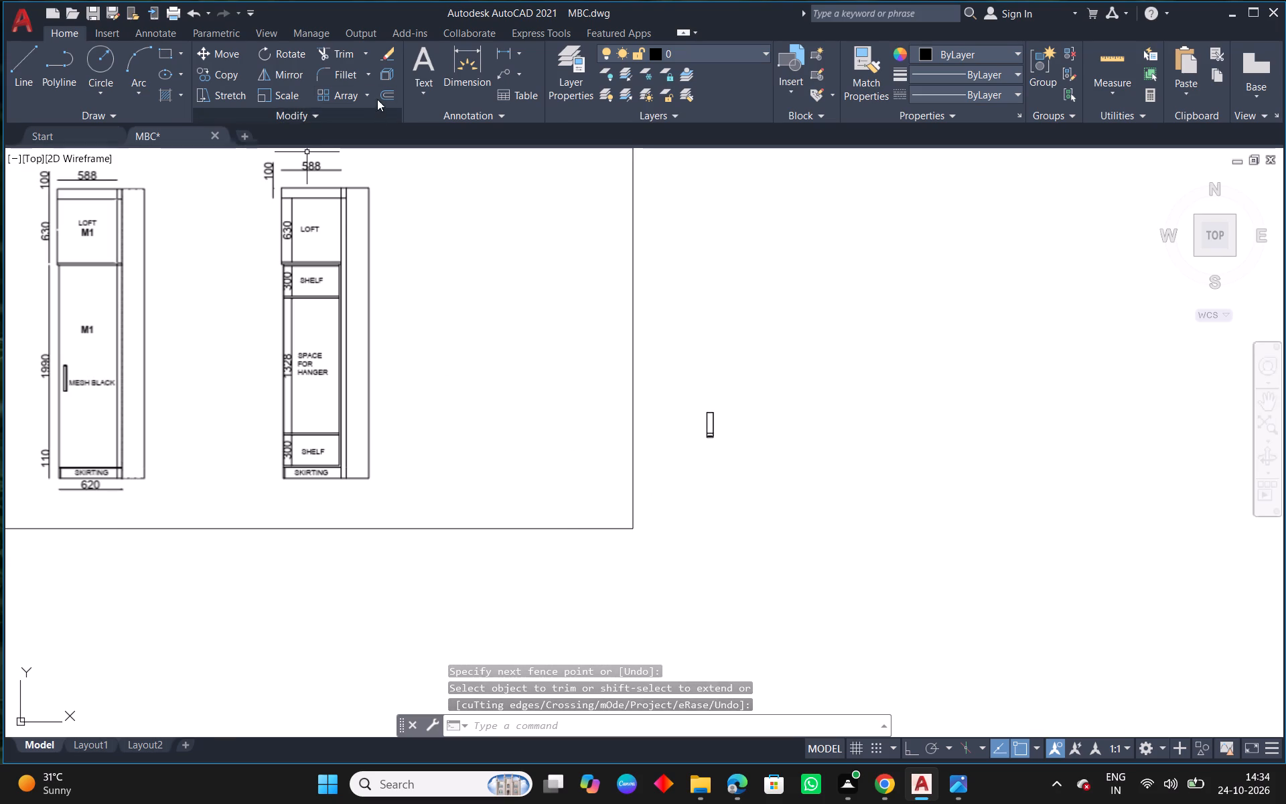
left_click(478, 71)
scroll(747, 464, "up", 3)
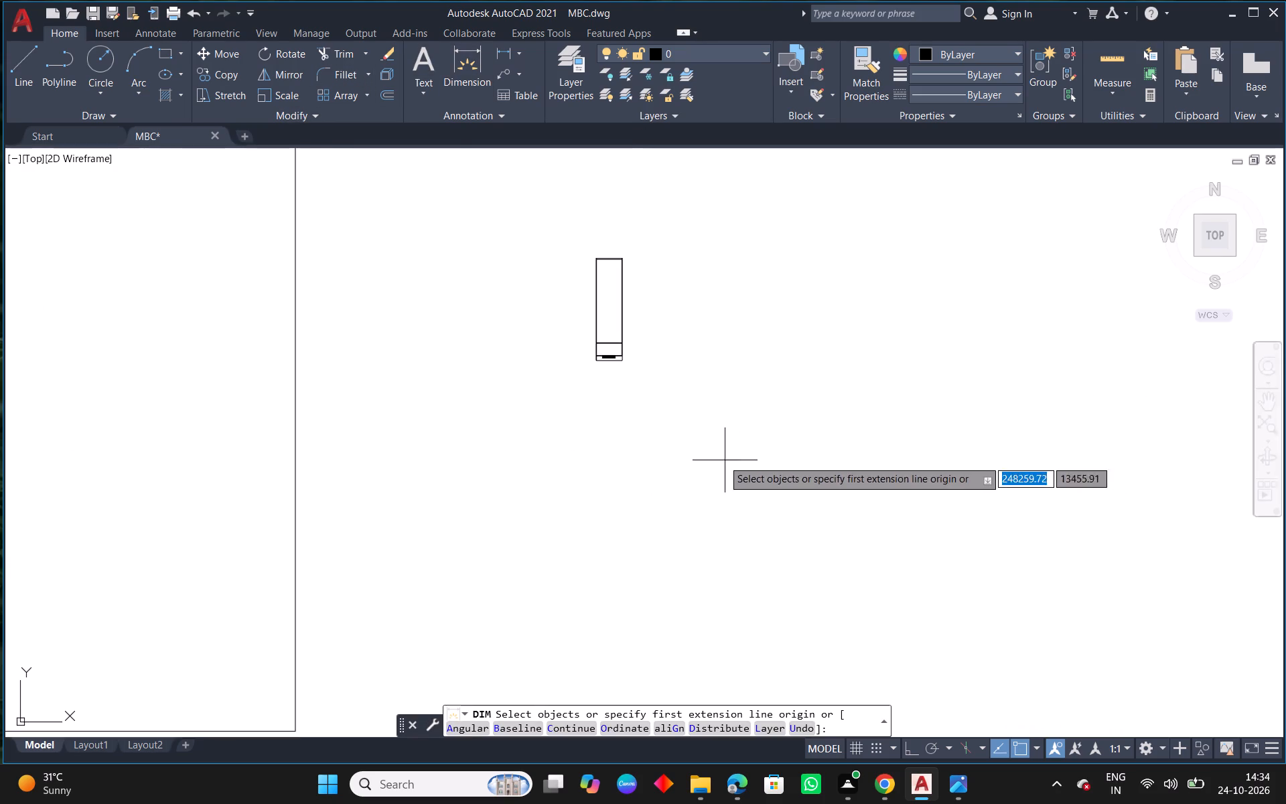
scroll(648, 332, "up", 4)
scroll(441, 450, "up", 2)
middle_click_drag(483, 435, 506, 422)
middle_click_drag(427, 480, 631, 440)
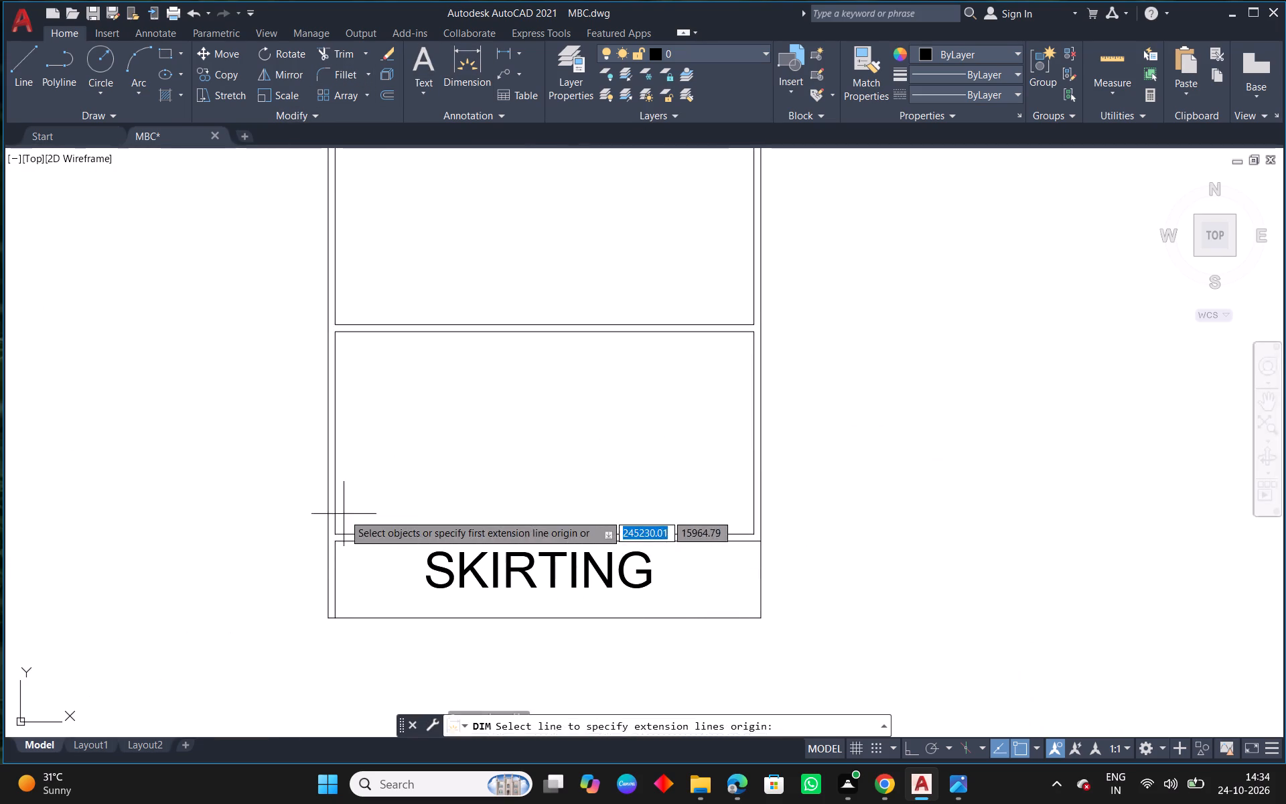
left_click(337, 494)
left_click(379, 492)
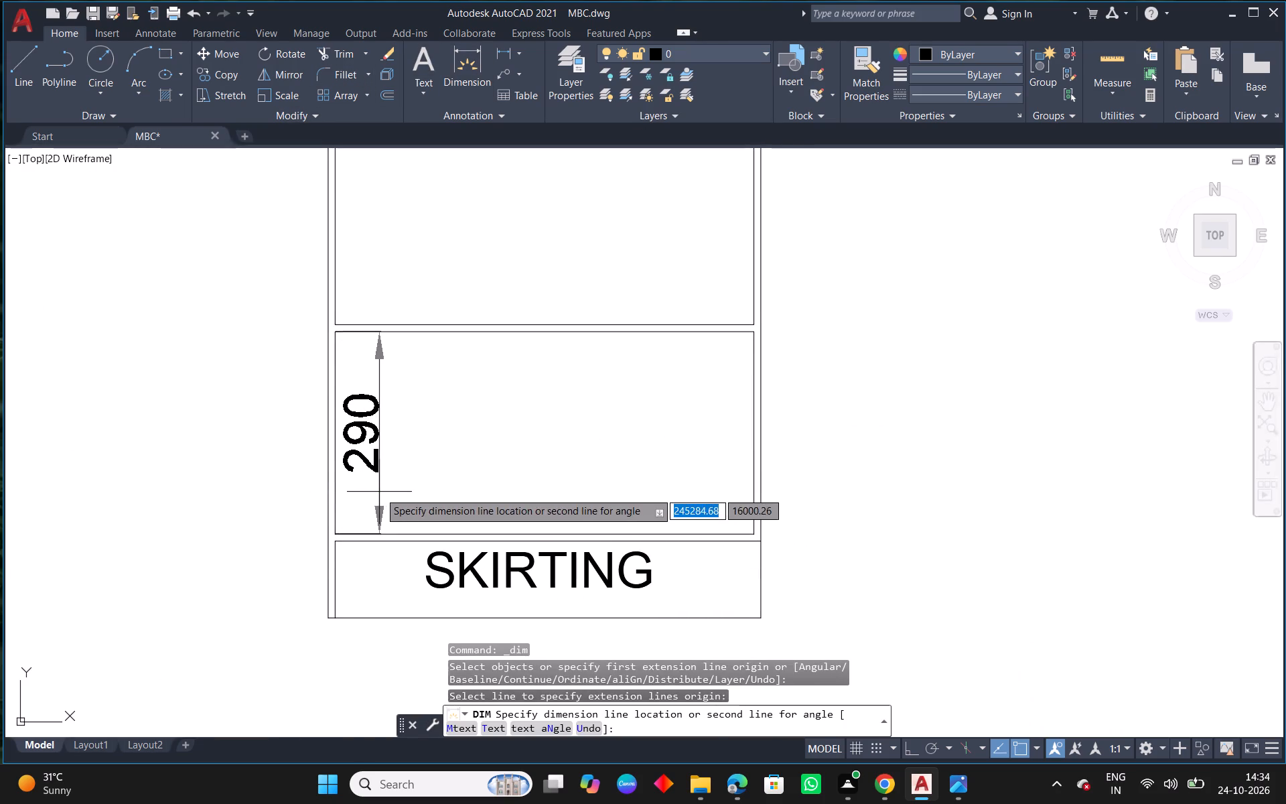
right_click(384, 486)
left_click(450, 163)
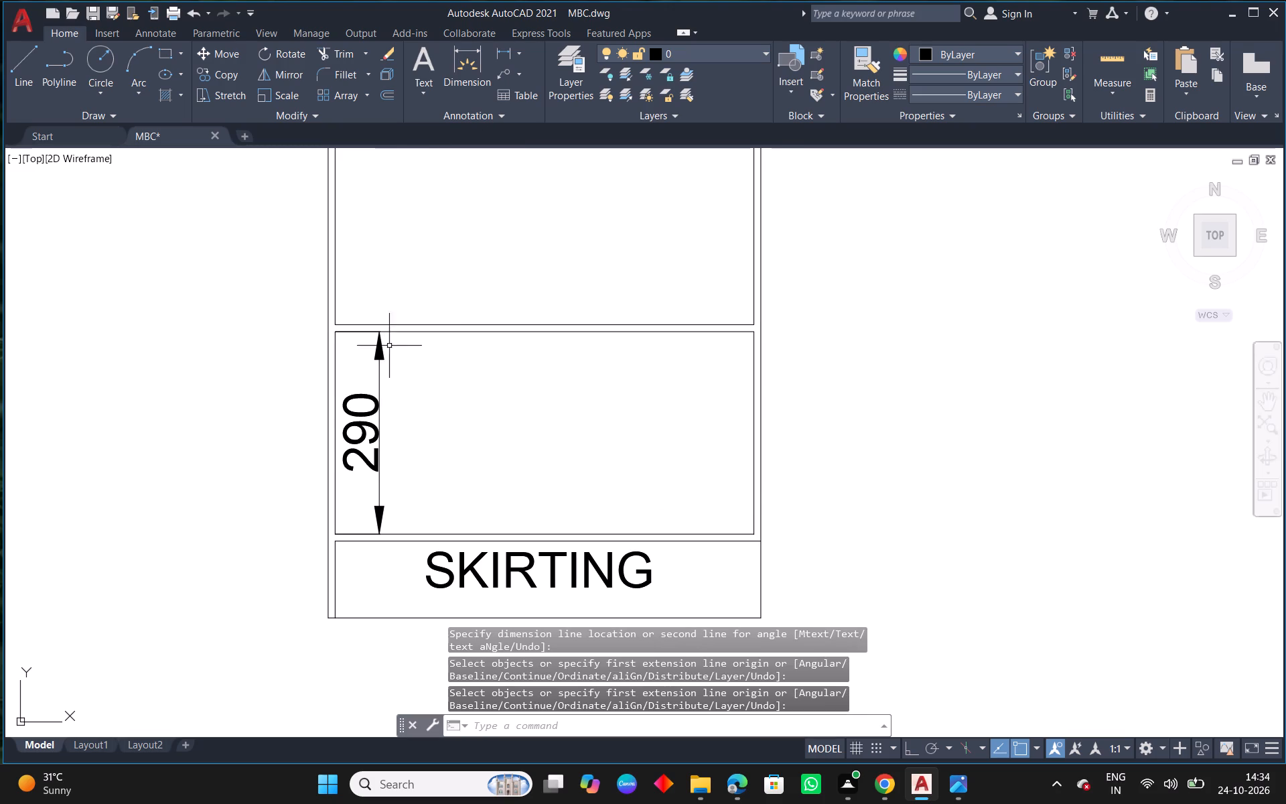
Stretch the compartment height dimension's upper end to the upper shelf line so that it spans 300.
left_click(380, 353)
scroll(345, 334, "up", 2)
left_click_drag(319, 324, 324, 312)
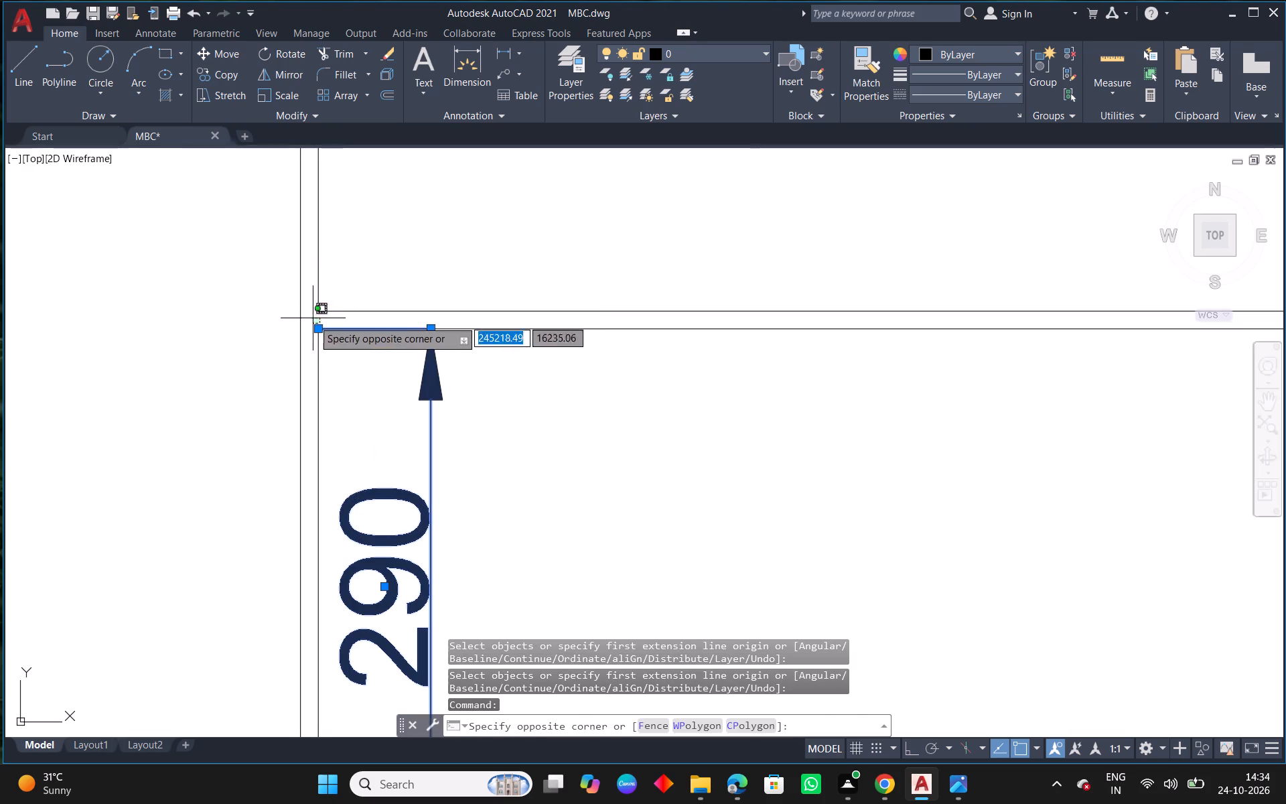
left_click(313, 320)
left_click(319, 330)
left_click(319, 310)
scroll(382, 379, "down", 3)
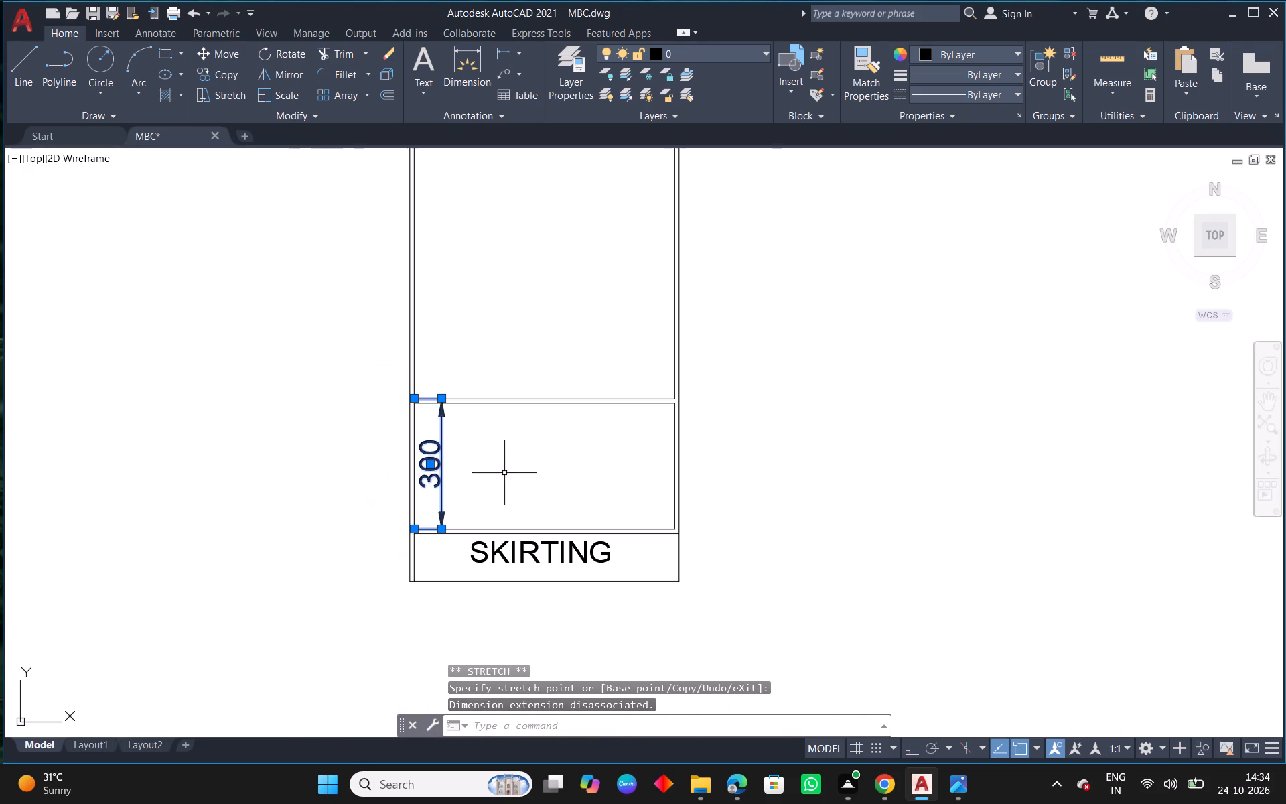
key("Escape")
Erase the lower line of the double shelf line above the skirting compartment.
scroll(484, 404, "up", 1)
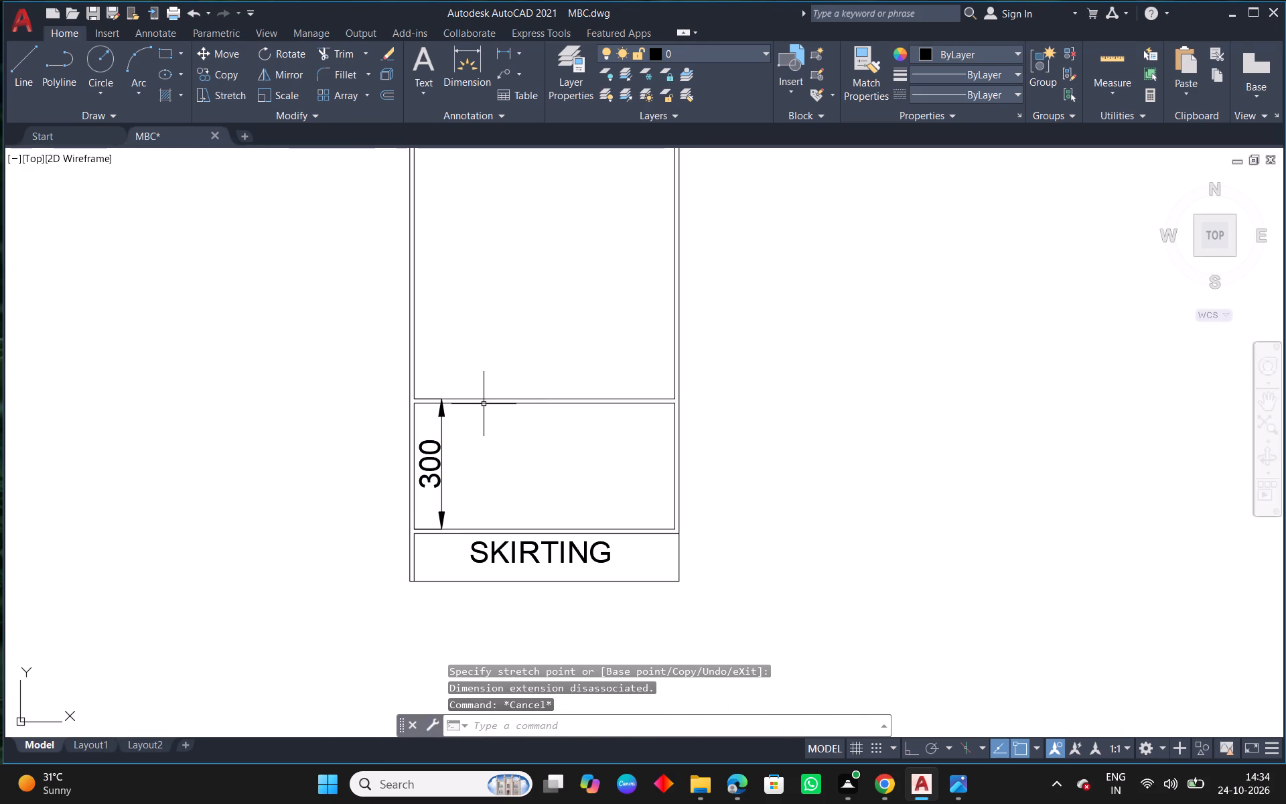
left_click(484, 404)
key("Delete")
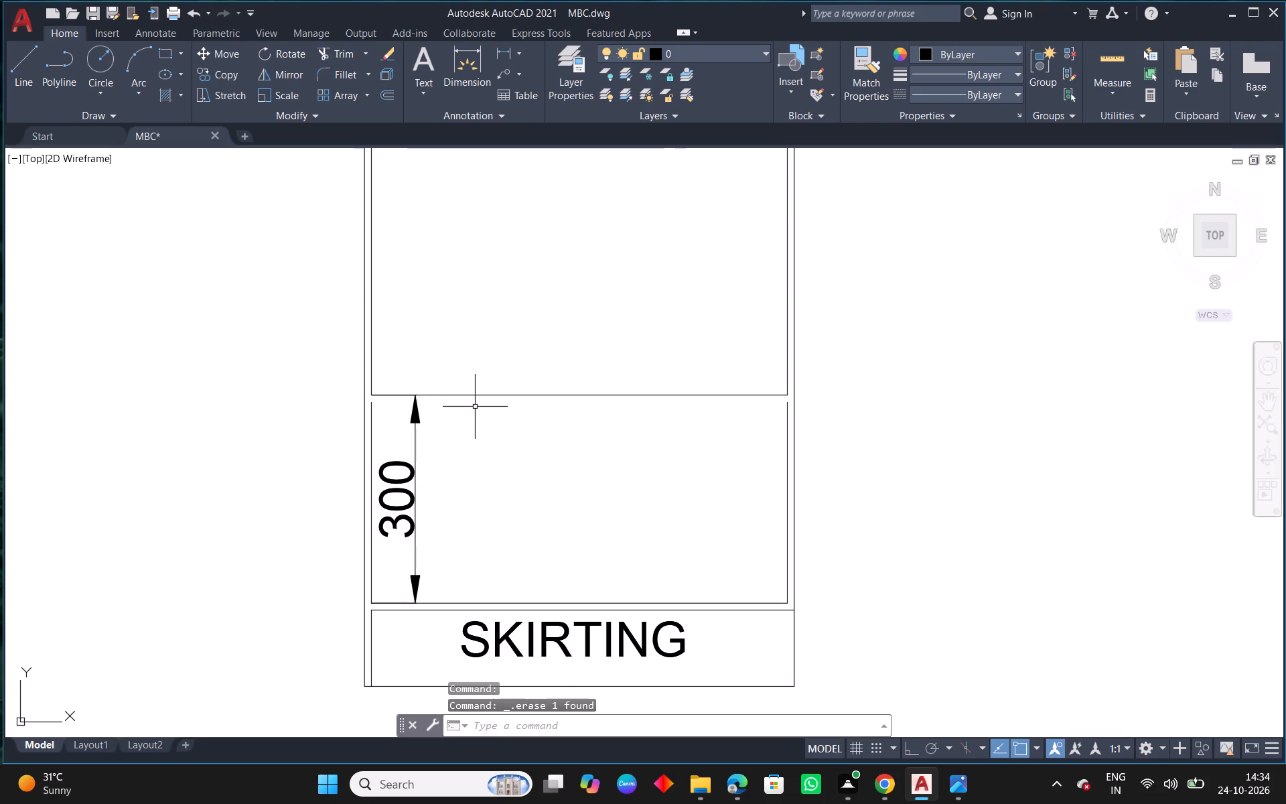
key("Escape")
Extend the lower compartment's left and right inner verticals up to the remaining shelf line.
scroll(382, 410, "up", 1)
type("EX")
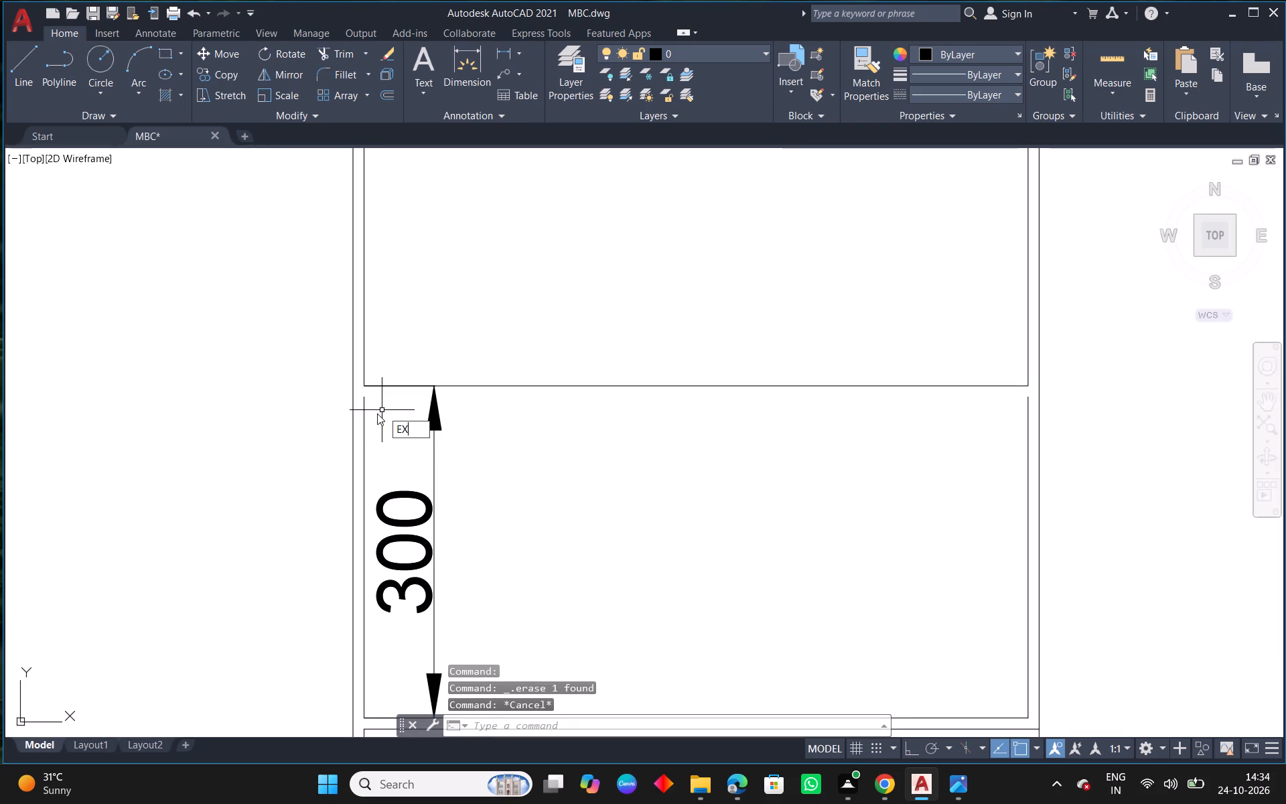
key("space")
left_click_drag(381, 422, 372, 424)
left_click_drag(364, 426, 358, 433)
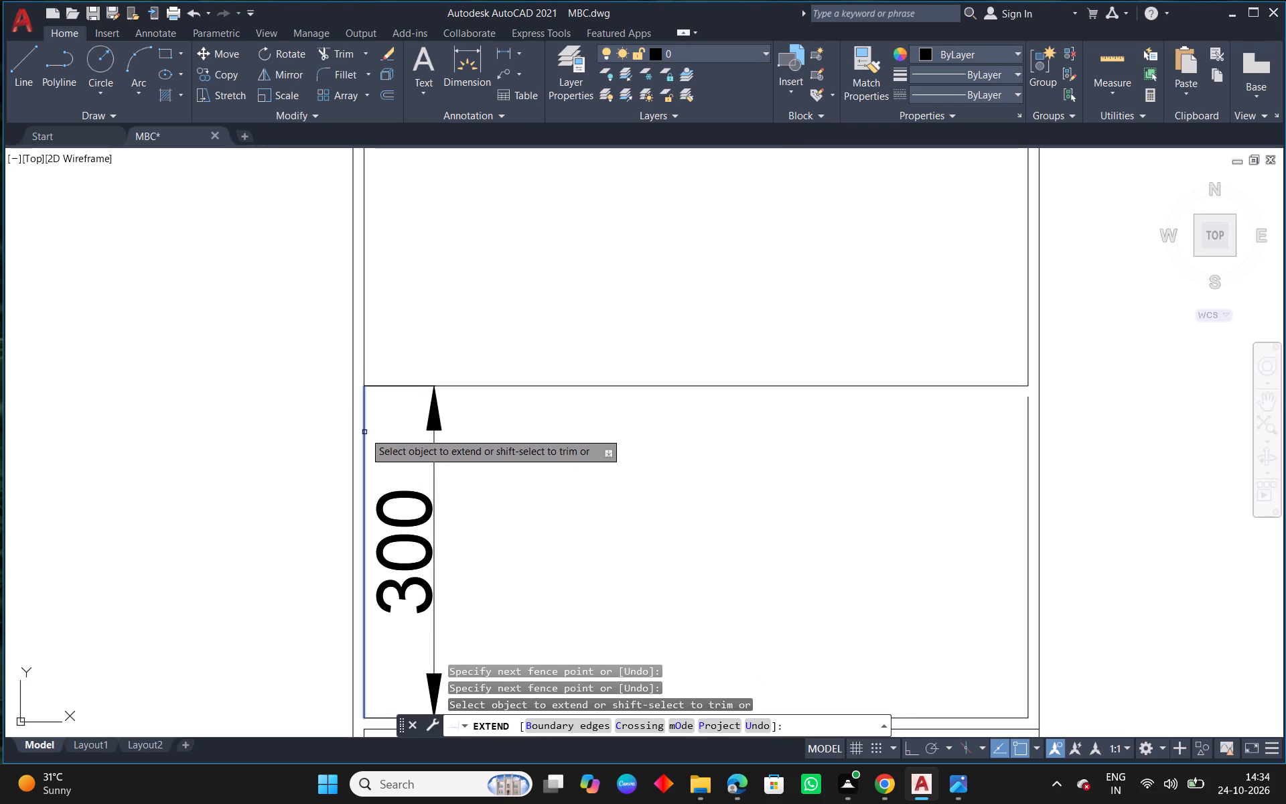
left_click(364, 432)
left_click(1024, 416)
left_click(1030, 411)
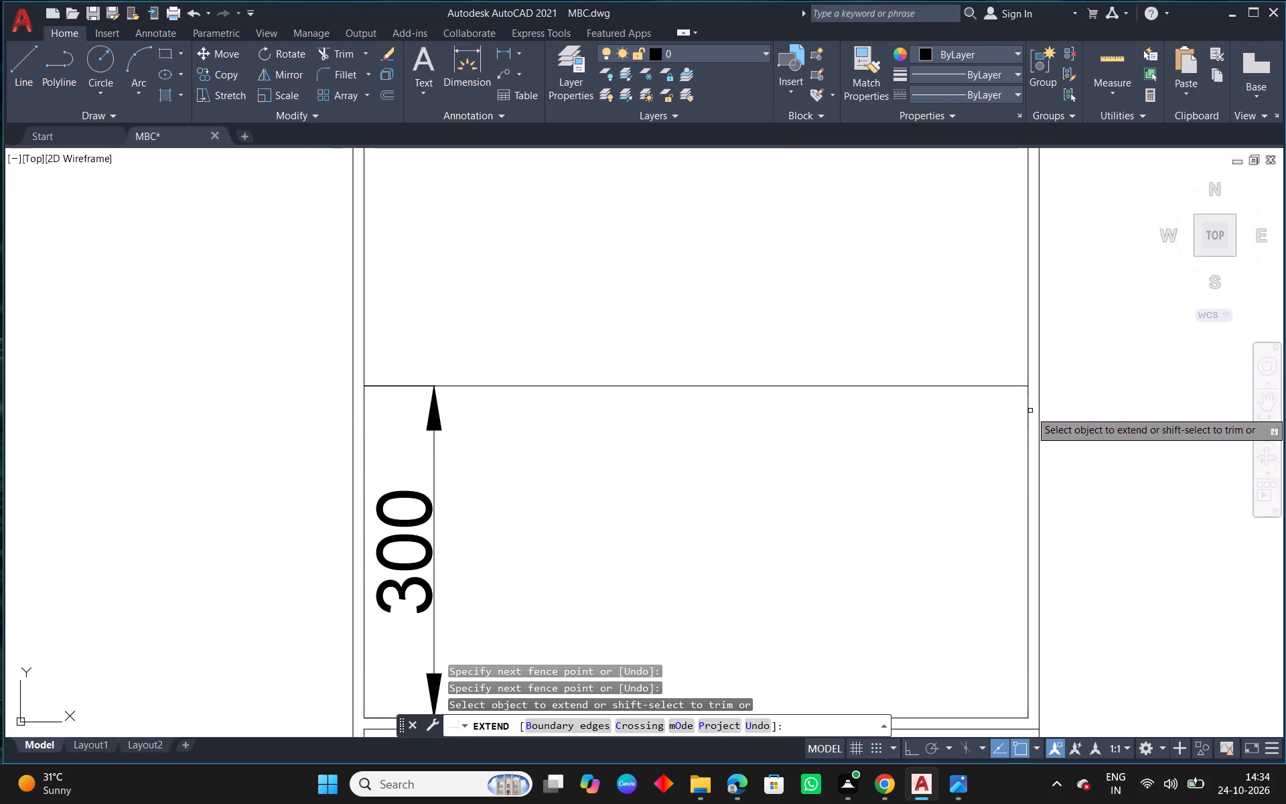
key("Escape")
Offset the remaining shelf line upward by 10.
middle_click_drag(948, 446, 762, 444)
type("O")
key("space")
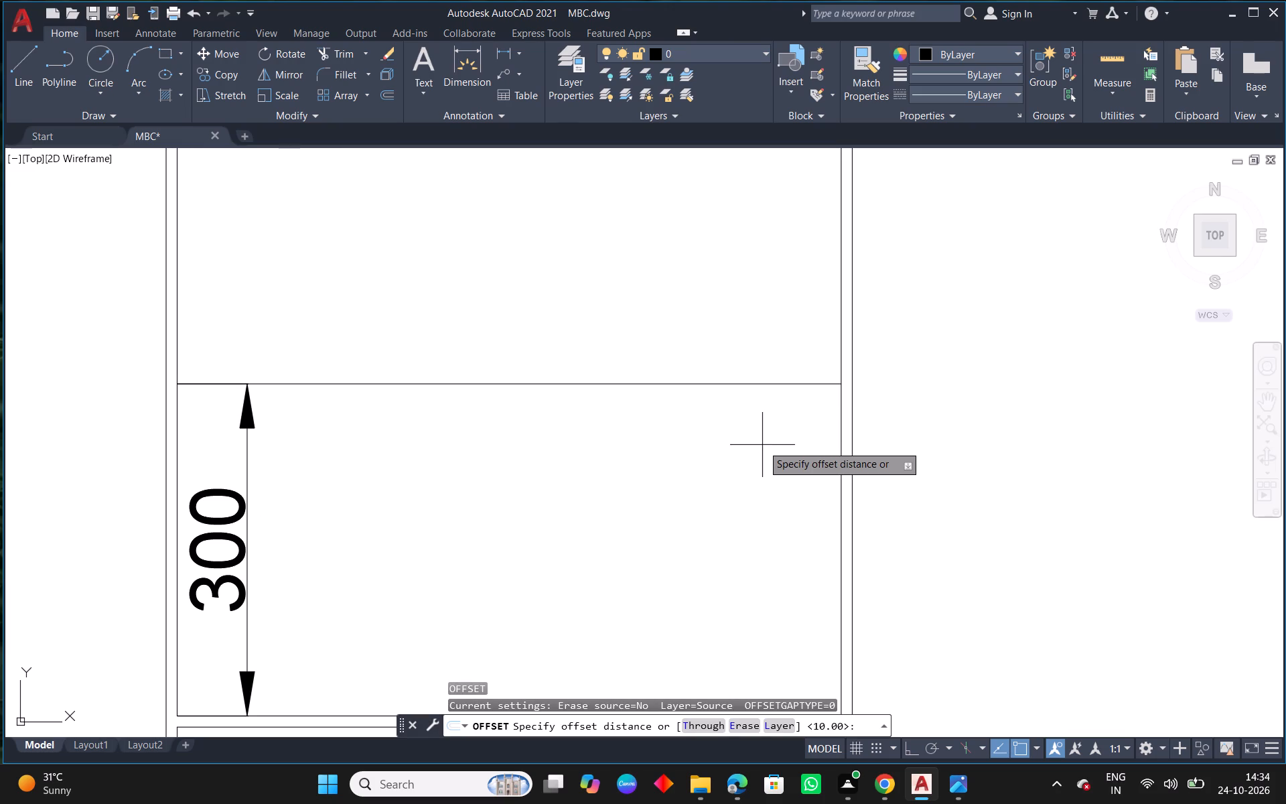
type("10")
key("Return")
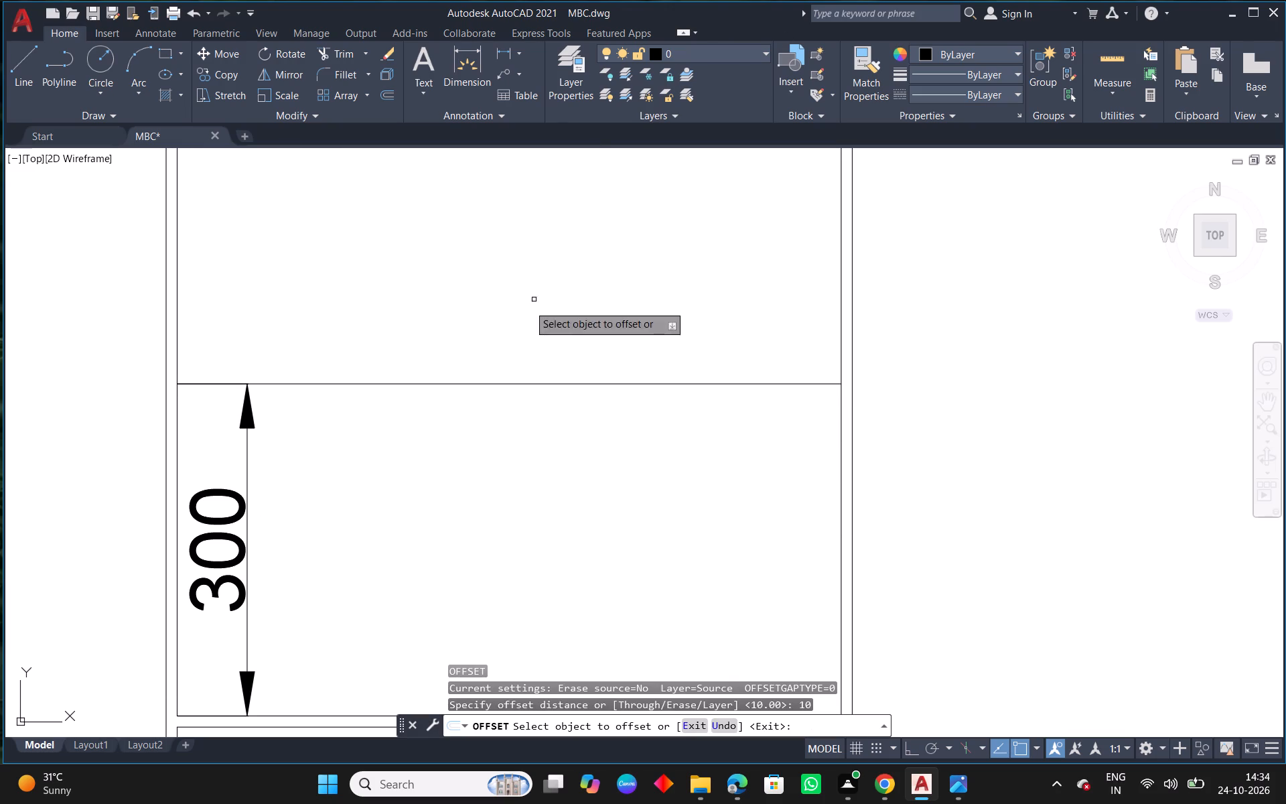
left_click_drag(538, 385, 540, 375)
left_click(538, 314)
key("Escape")
Trim the pieces of the left and right inner verticals between the two lower shelf lines.
middle_click_drag(303, 420, 575, 378)
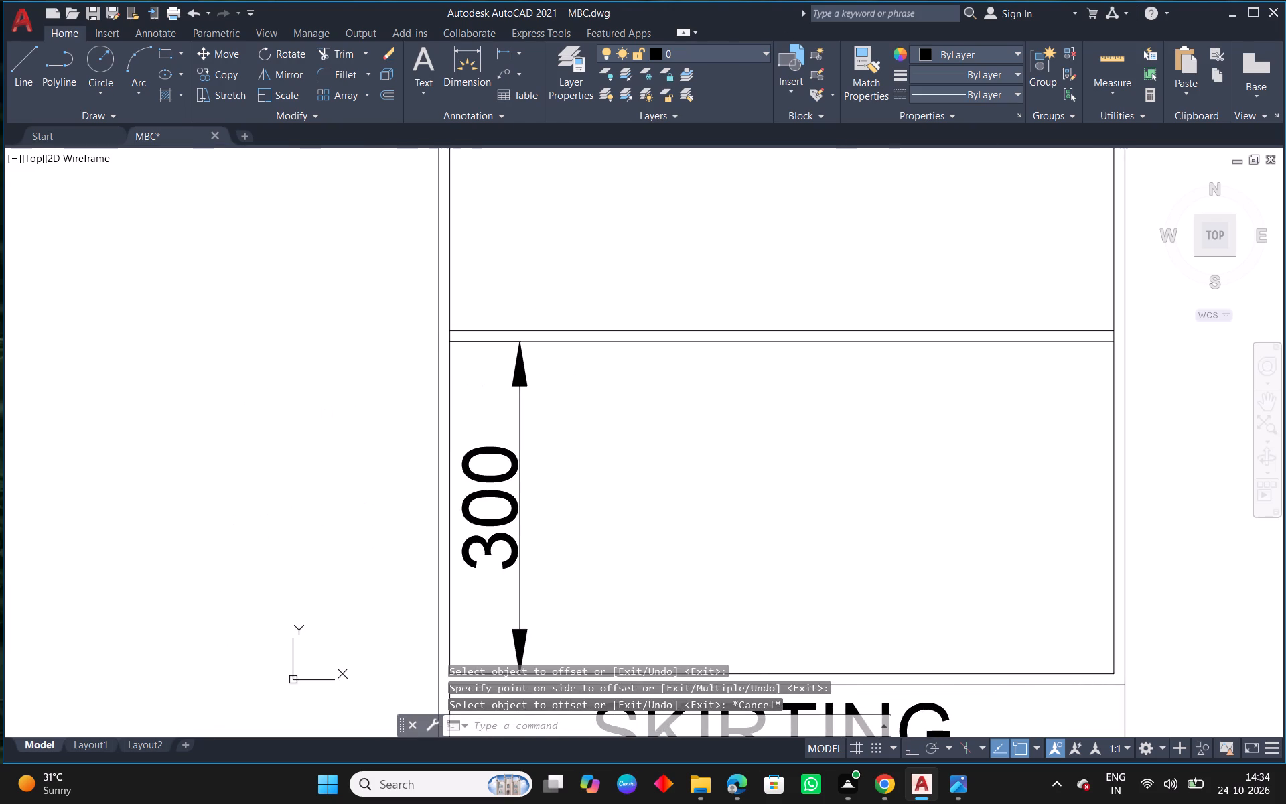
key("t")
key("r")
key("space")
key("space")
scroll(465, 332, "up", 1)
left_click(441, 339)
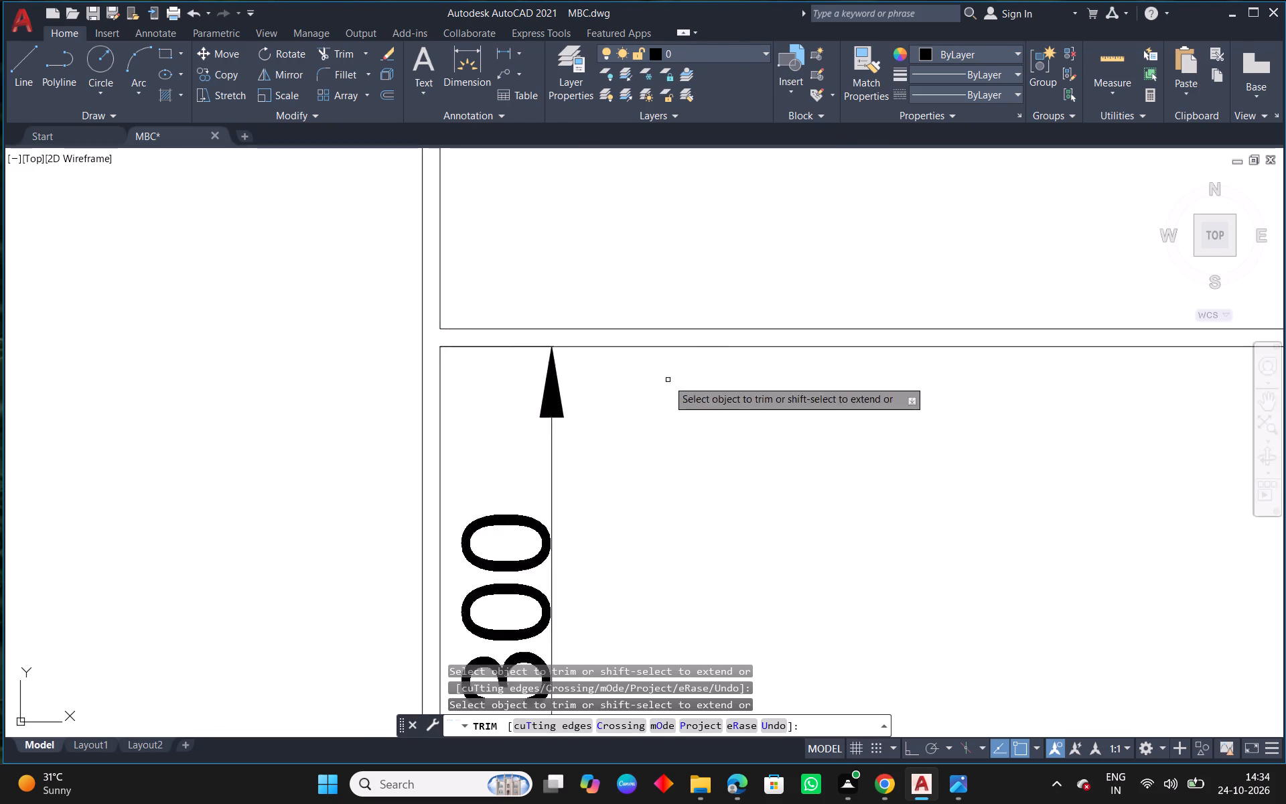
scroll(670, 381, "down", 3)
middle_click_drag(839, 450, 735, 433)
scroll(782, 367, "up", 3)
scroll(725, 333, "up", 1)
left_click(723, 330)
left_click(731, 329)
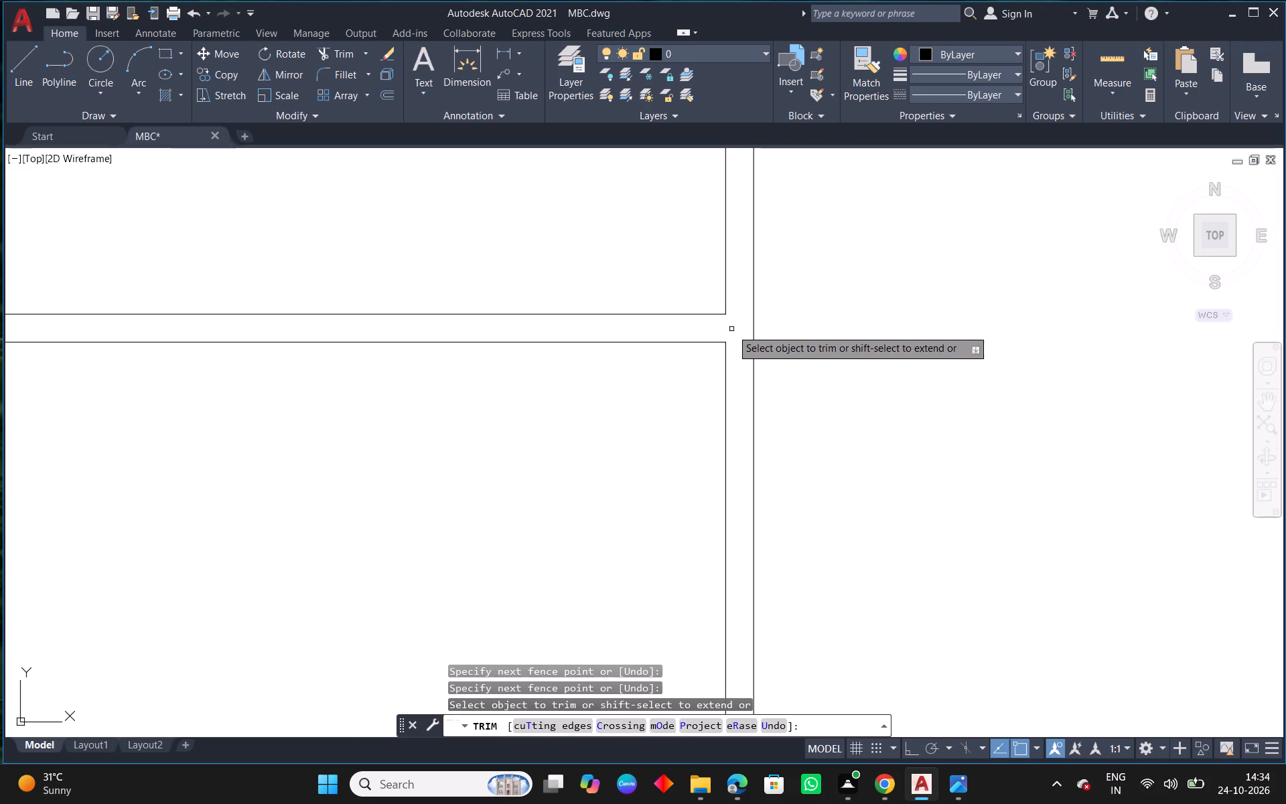
right_click(731, 329)
left_click(784, 348)
key("Escape")
scroll(779, 370, "down", 4)
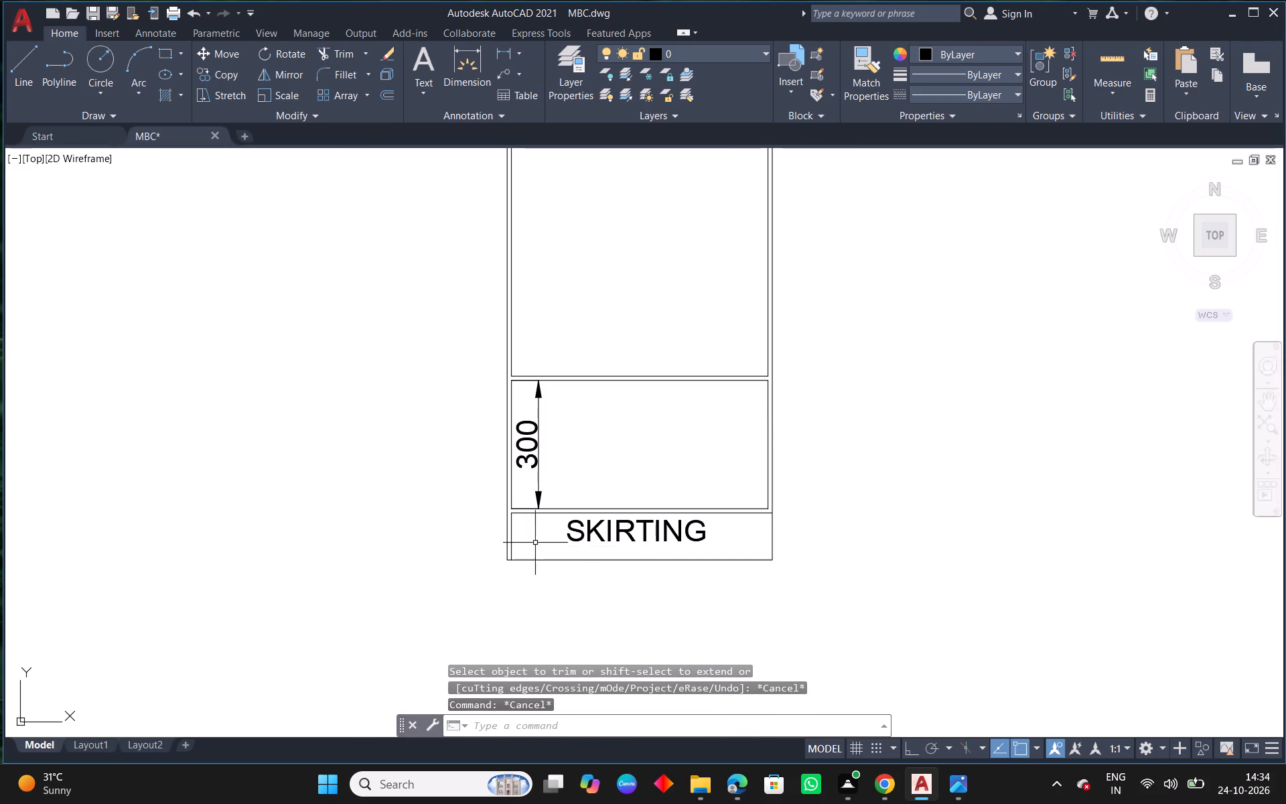
Offset the lower shelf's top line upward by 1328 for the hanger space shown in the reference.
scroll(559, 519, "down", 4)
middle_click_drag(611, 566, 891, 479)
scroll(889, 482, "down", 3)
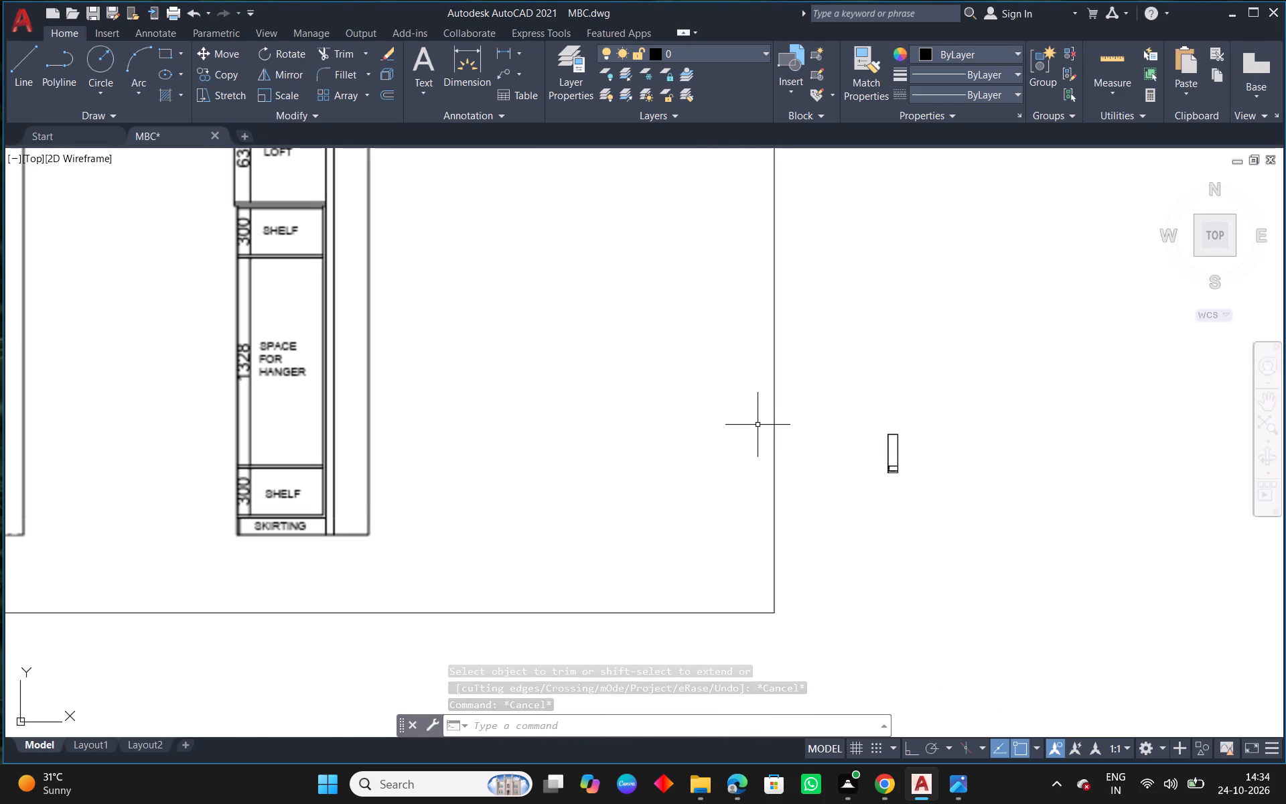
key("Escape")
type("O 1328")
key("space")
scroll(993, 448, "up", 3)
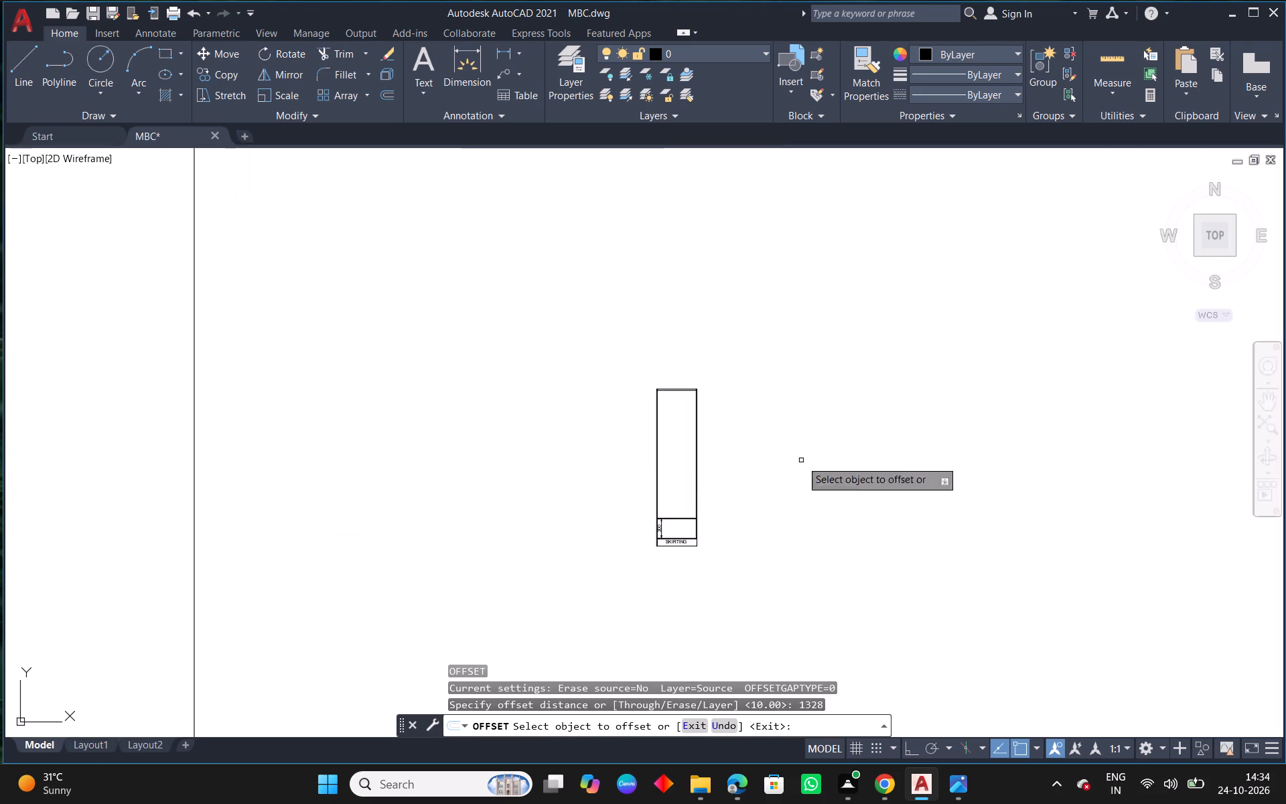
scroll(676, 515, "up", 3)
left_click_drag(682, 531, 685, 522)
left_click(683, 398)
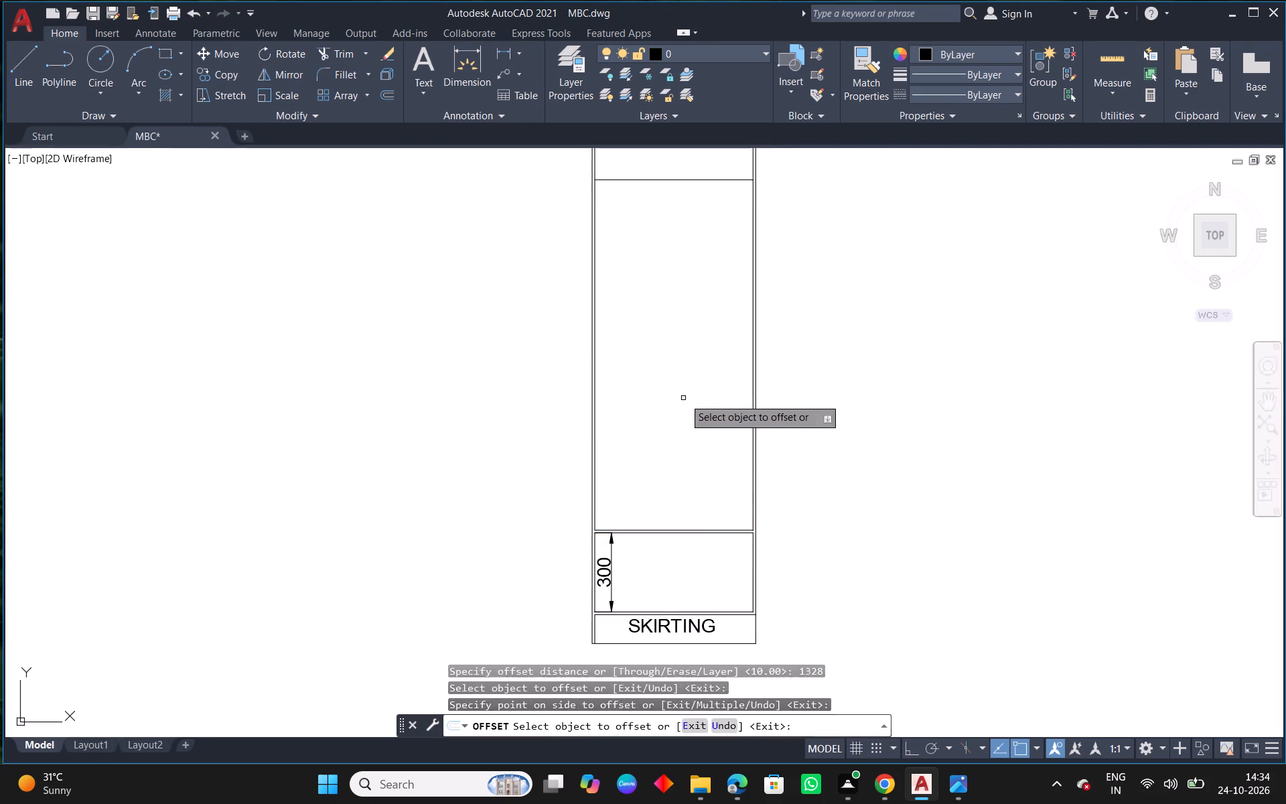
key("Escape")
Offset the new line above the hanger space upward by 10.
scroll(697, 390, "down", 3)
middle_click_drag(710, 381, 728, 464)
scroll(714, 429, "up", 2)
type("O 10")
key("Return")
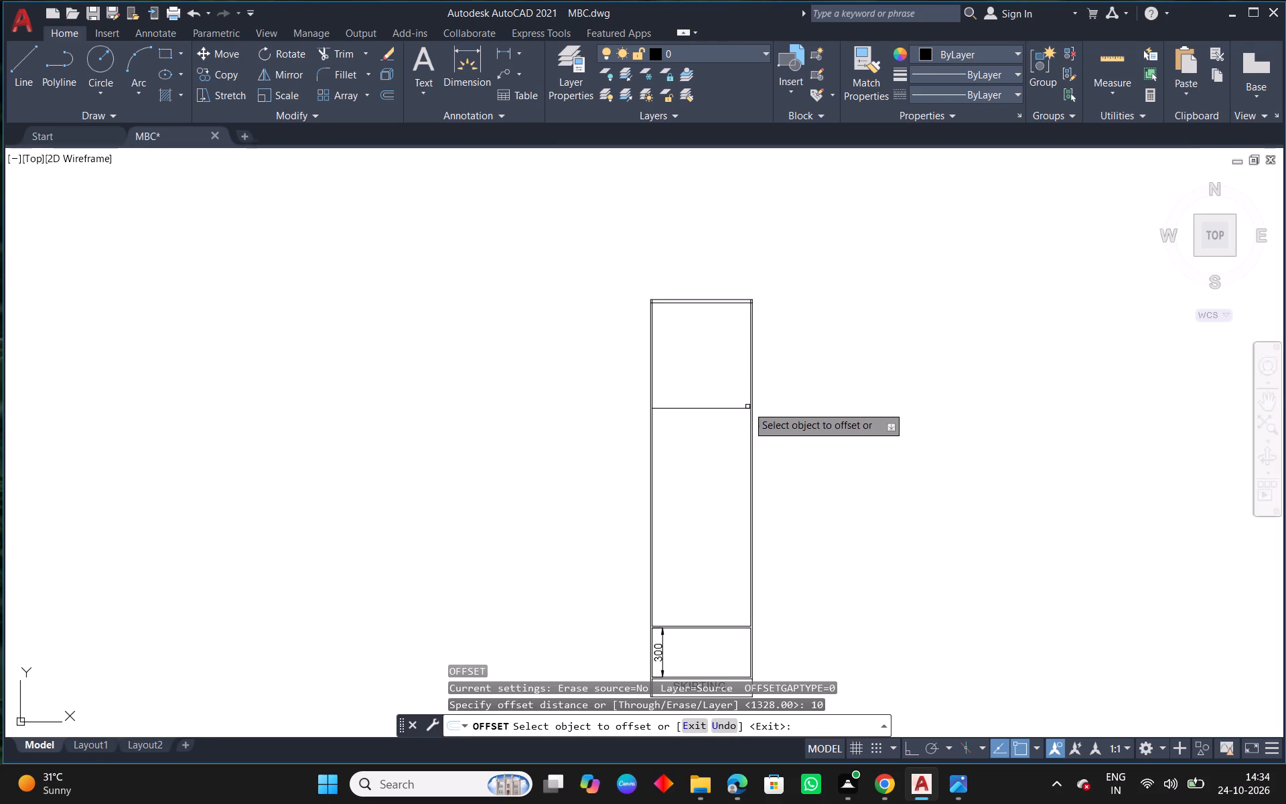
left_click(747, 405)
left_click(743, 407)
left_click(736, 385)
key("Escape")
Trim the pieces of both inner verticals between the two shelf lines above the hanger space.
scroll(676, 415, "up", 2)
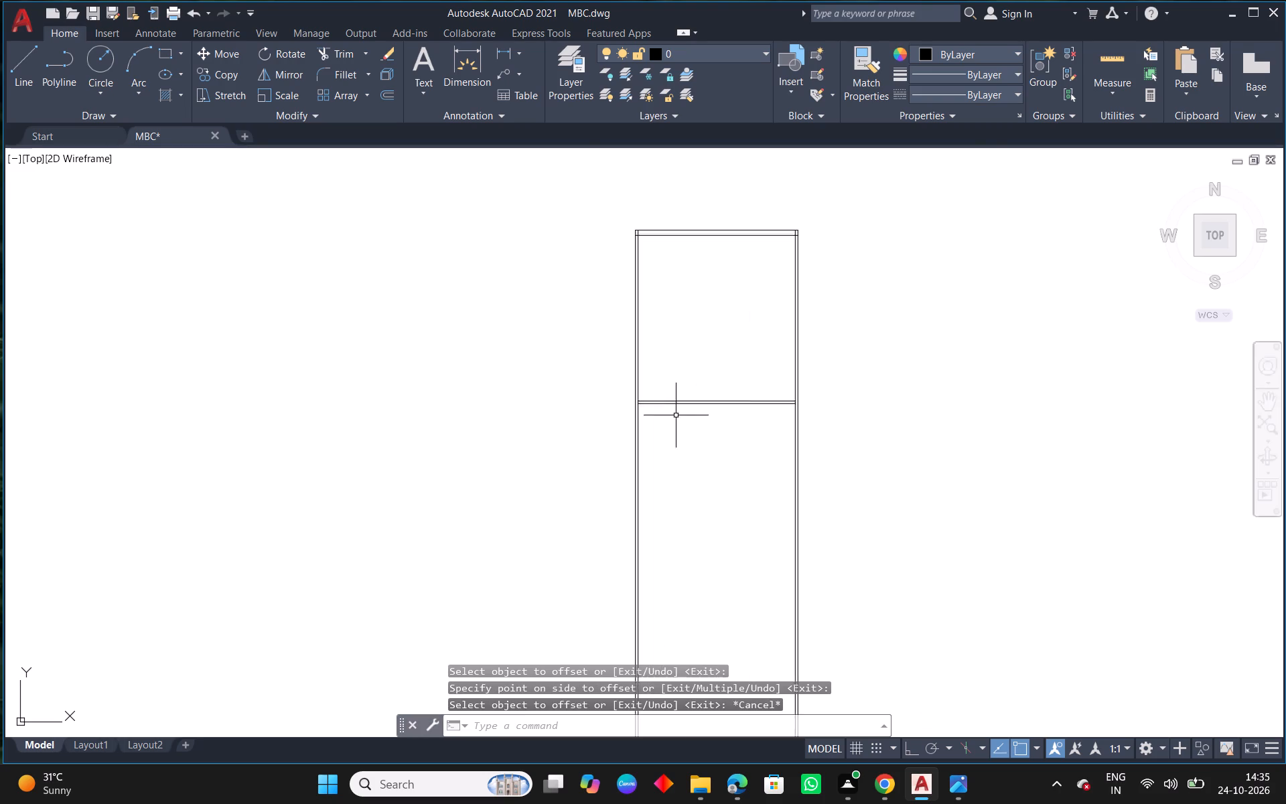
scroll(676, 415, "up", 1)
scroll(551, 377, "up", 3)
key("t")
key("r")
key("space")
key("space")
left_click(658, 393)
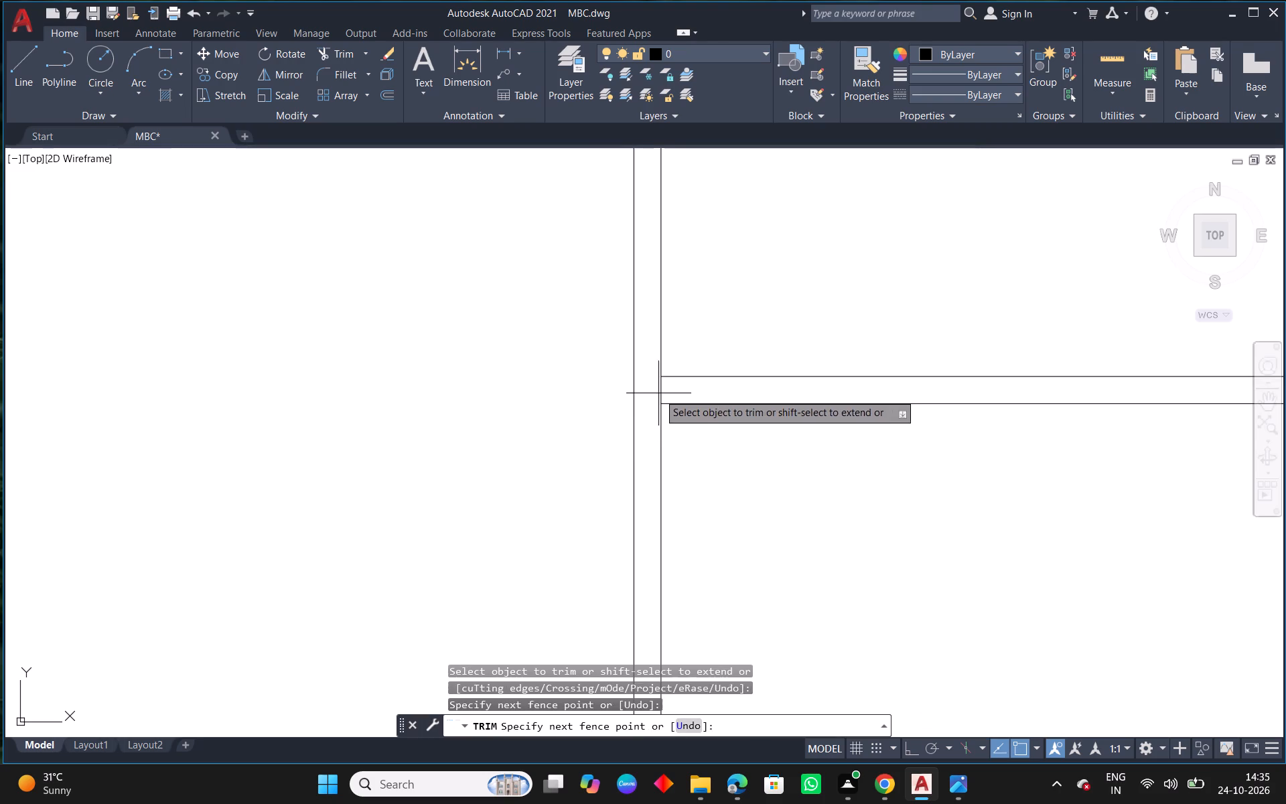
middle_click_drag(971, 395, 301, 438)
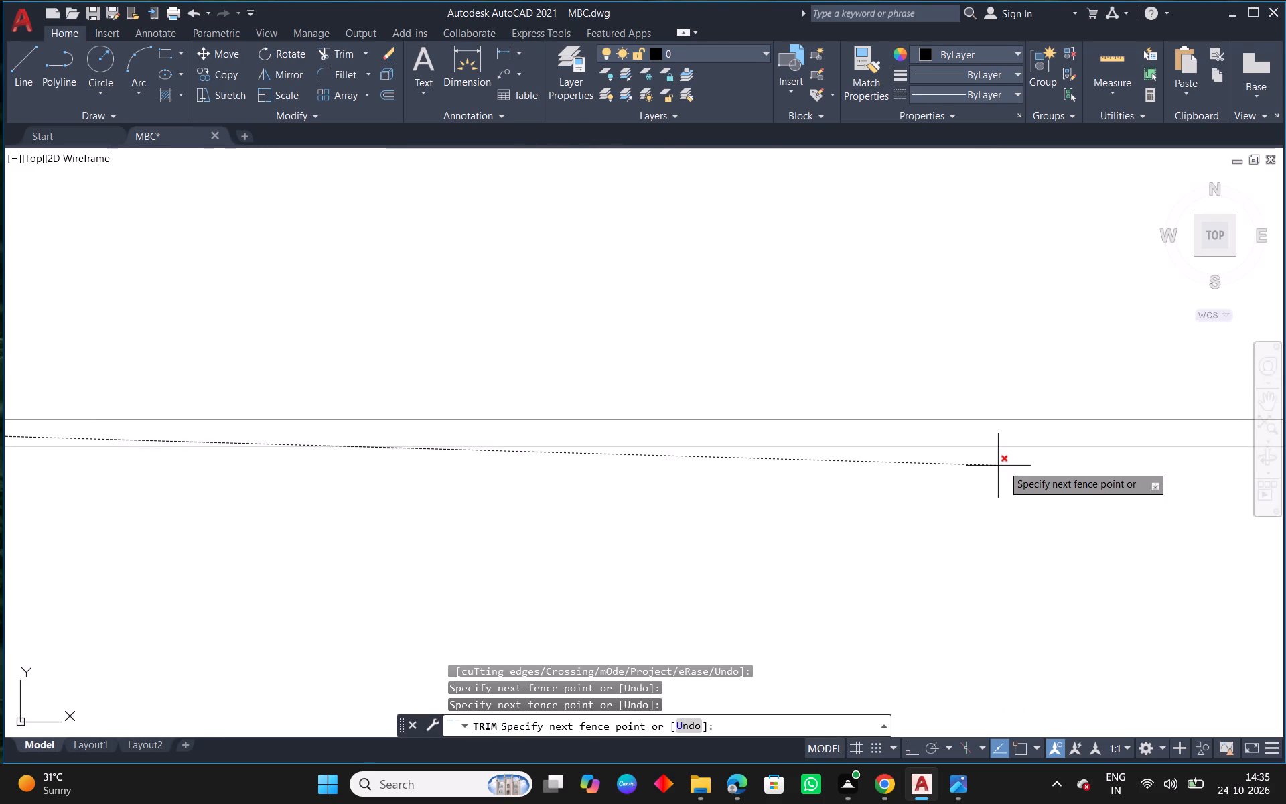
left_click(981, 434)
scroll(999, 433, "down", 3)
middle_click_drag(1066, 462, 776, 452)
scroll(839, 424, "up", 4)
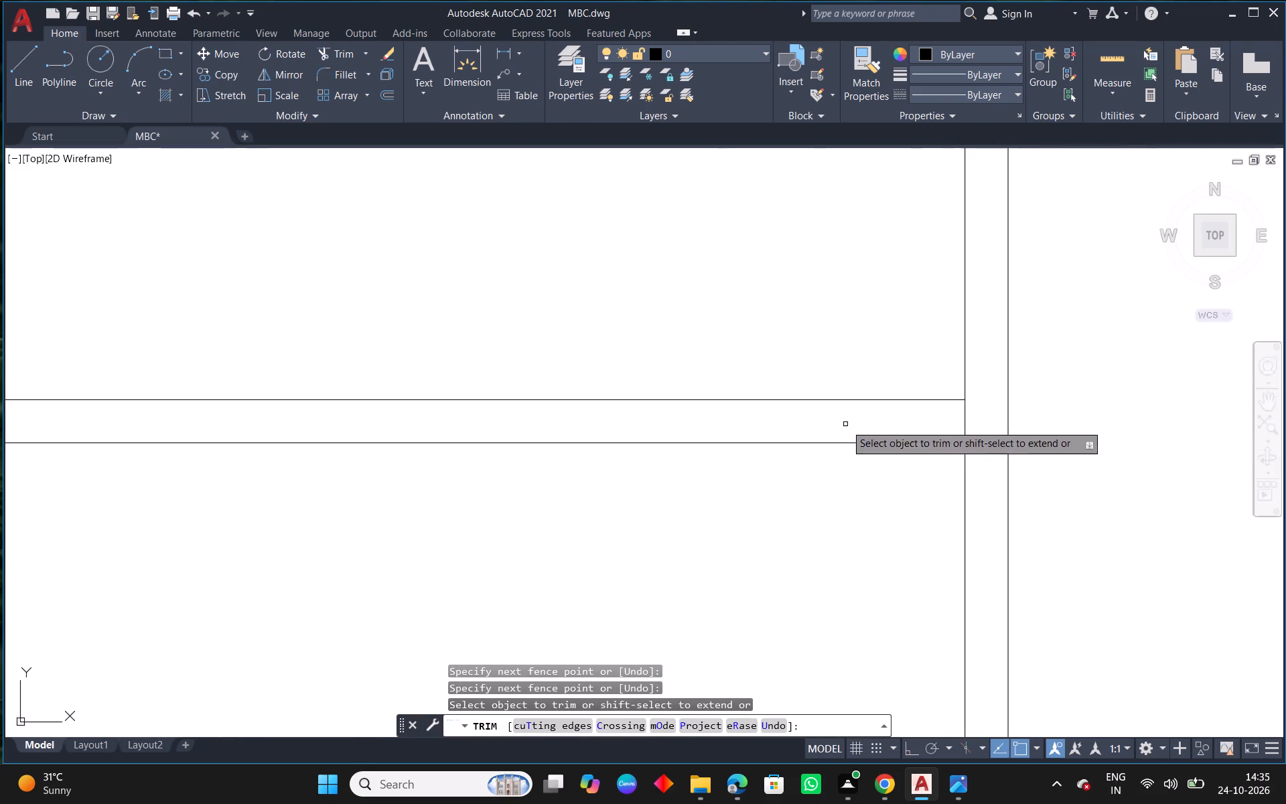
left_click_drag(984, 415, 948, 417)
right_click(948, 417)
left_click(984, 425)
scroll(972, 434, "down", 6)
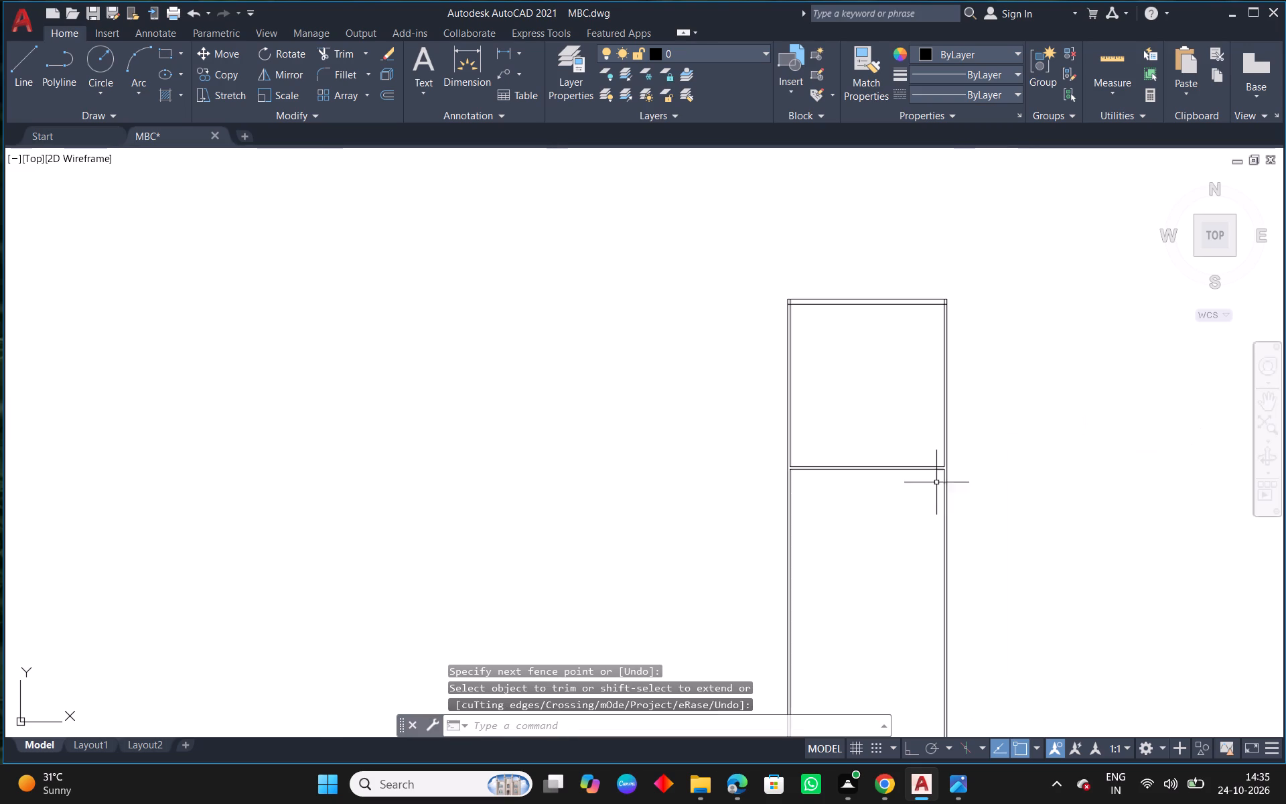
Dimension the hanger space's height from its left inner vertical, placing the dimension just inside the compartment.
middle_click_drag(905, 602, 920, 357)
left_click(474, 53)
scroll(857, 393, "up", 1)
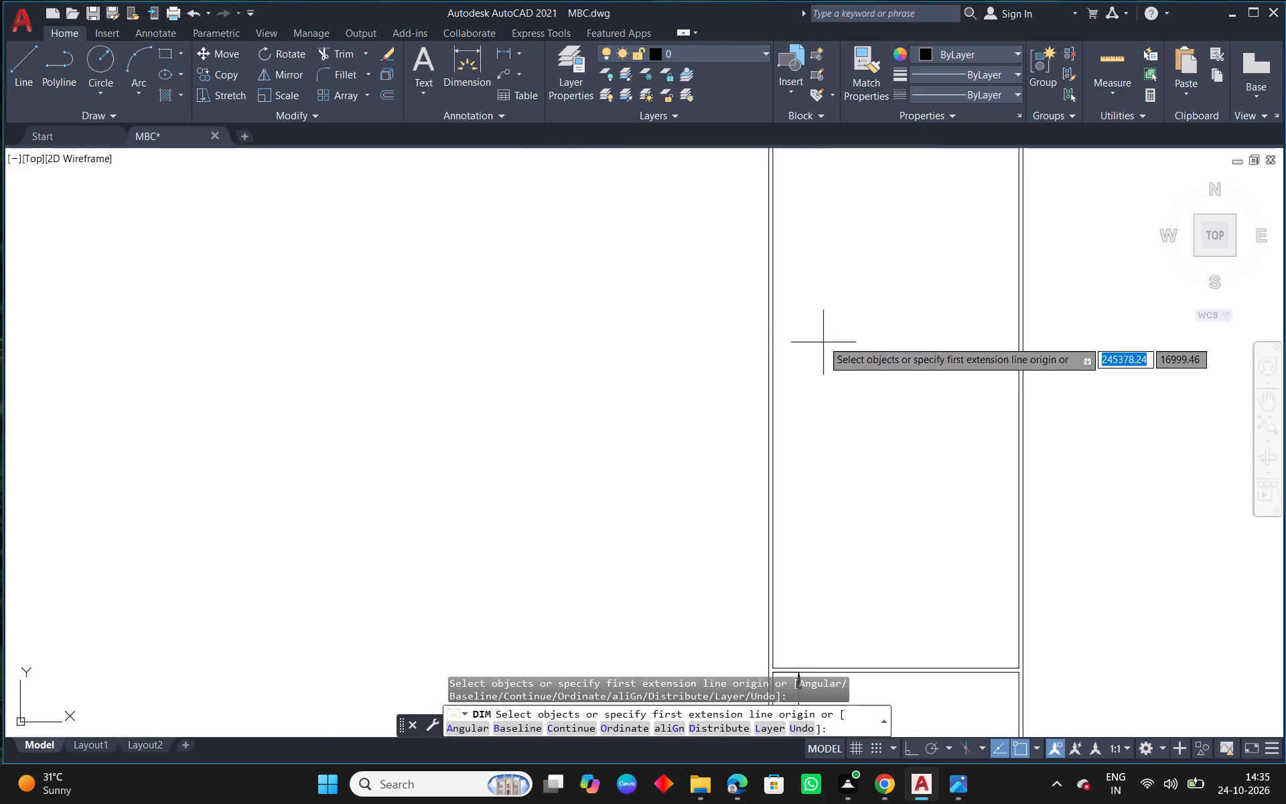
left_click(775, 354)
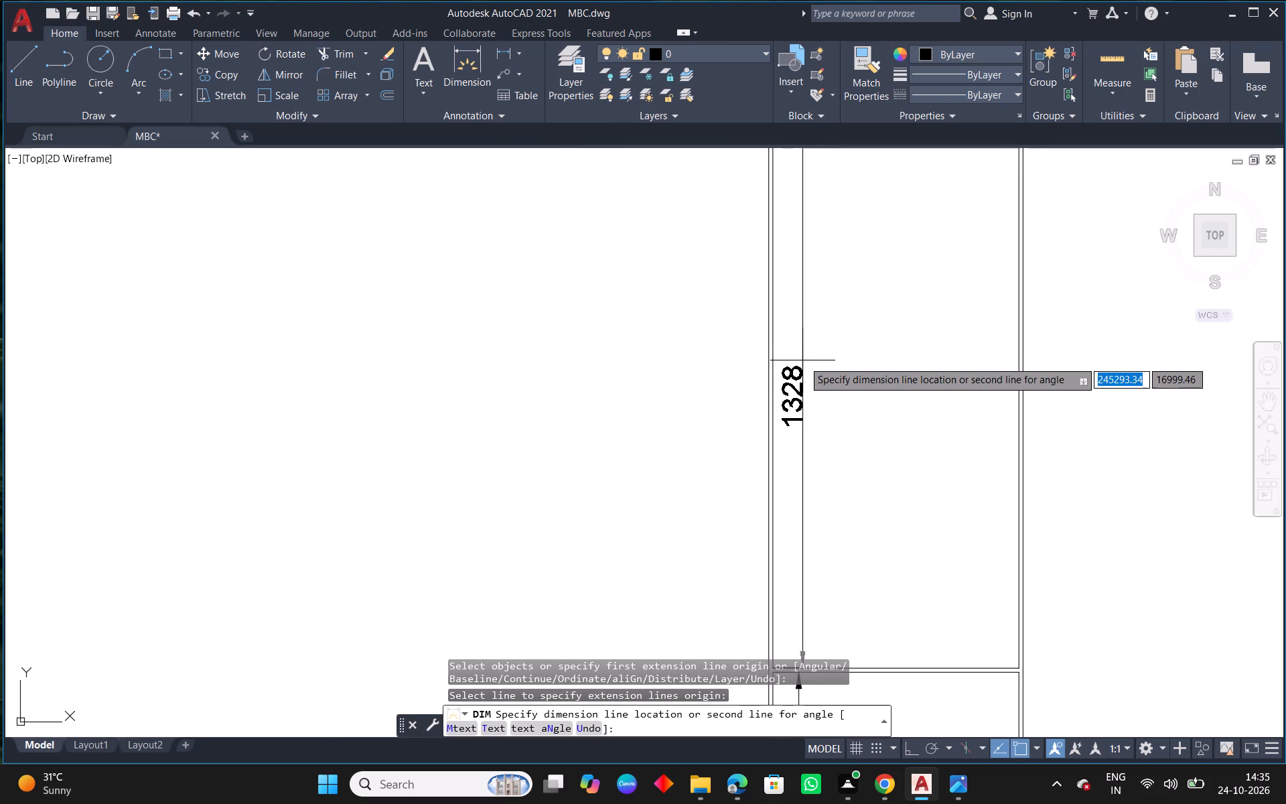
left_click(803, 360)
right_click(839, 364)
left_click(902, 368)
Offset the top line of the shelf above the hanger space upward by 300, following the reference's upper shelf compartment.
scroll(852, 388, "down", 4)
scroll(904, 451, "down", 2)
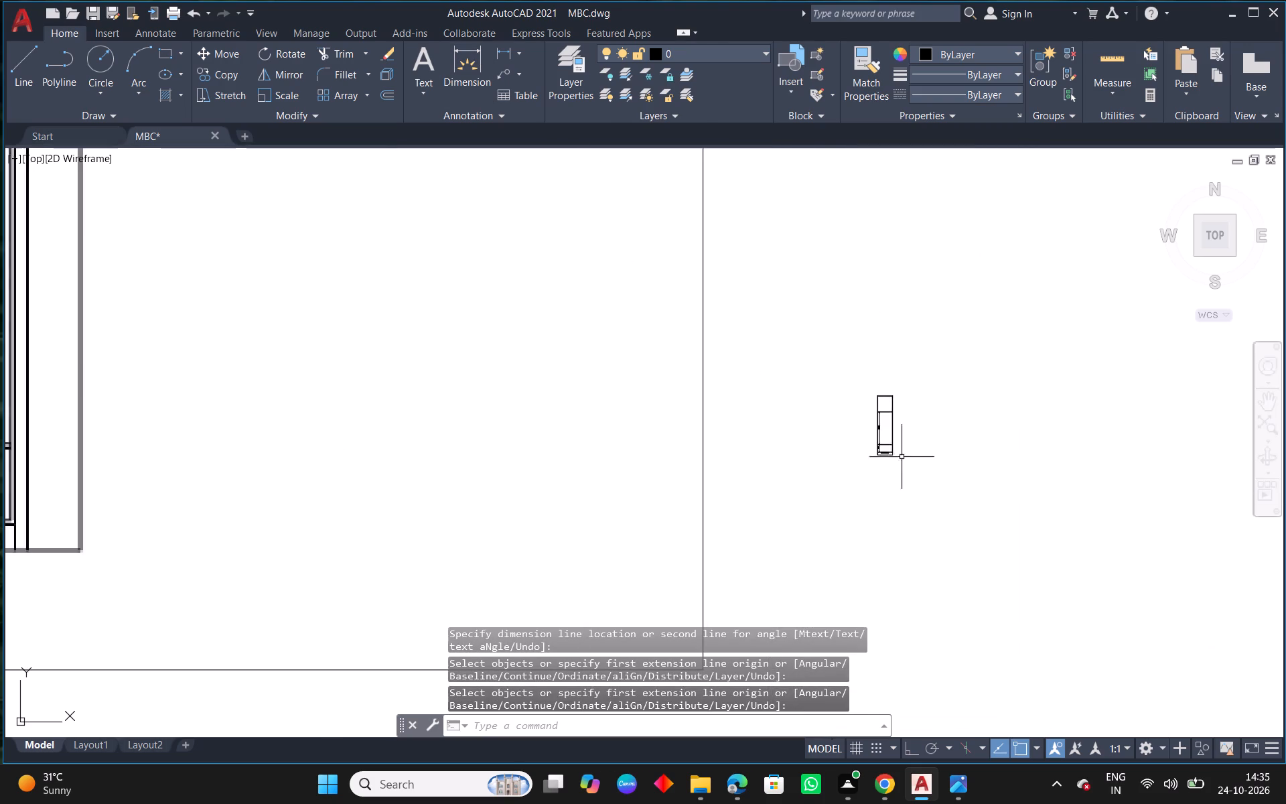
middle_click_drag(307, 450, 741, 448)
scroll(749, 452, "down", 1)
middle_click_drag(935, 400, 603, 372)
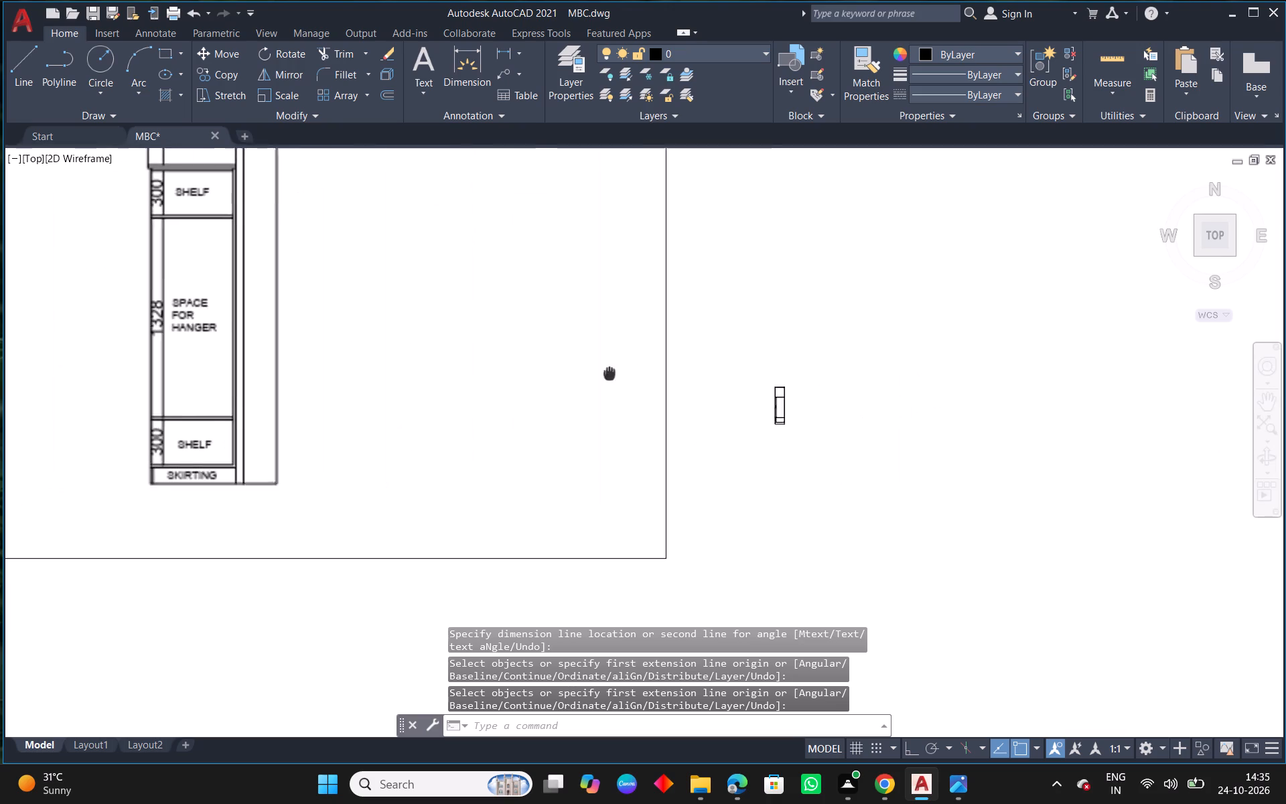
middle_click_drag(603, 372, 582, 373)
scroll(711, 363, "up", 6)
type("O 300")
key("Return")
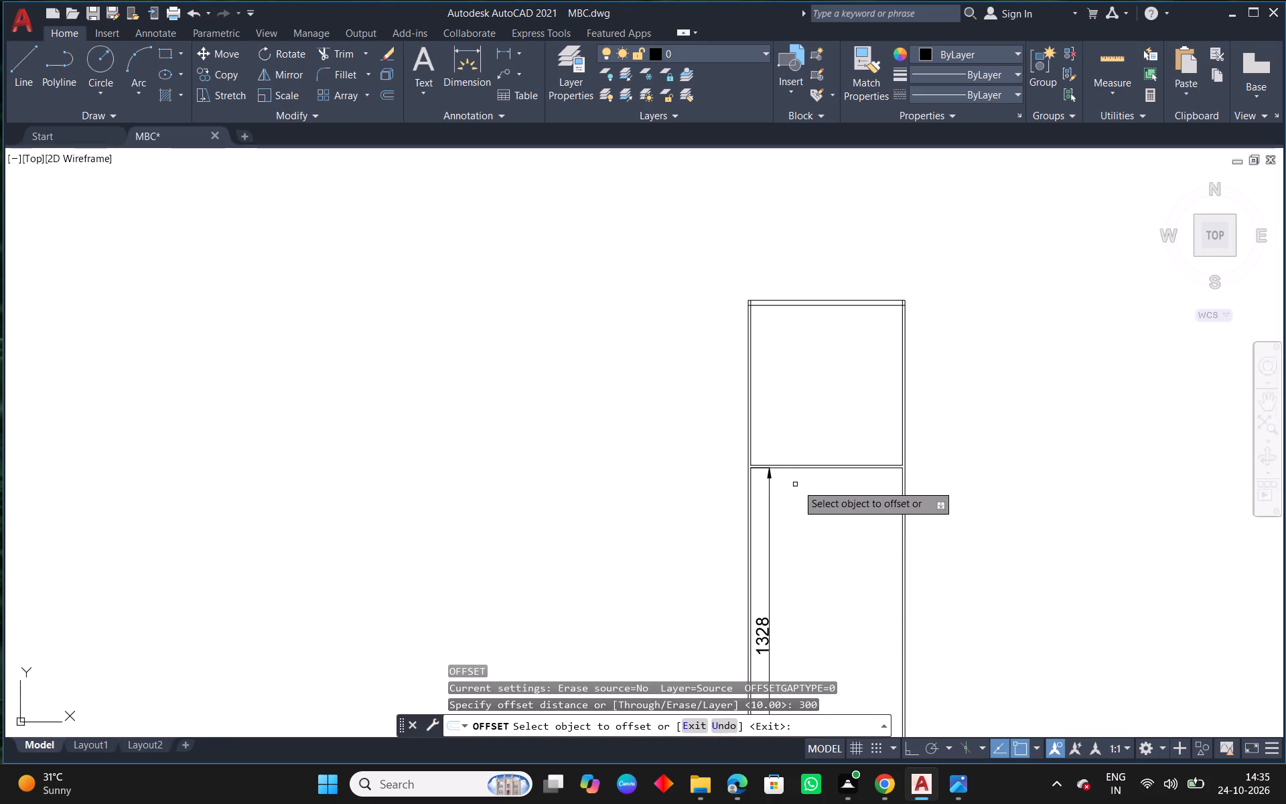
scroll(812, 483, "up", 1)
left_click(821, 457)
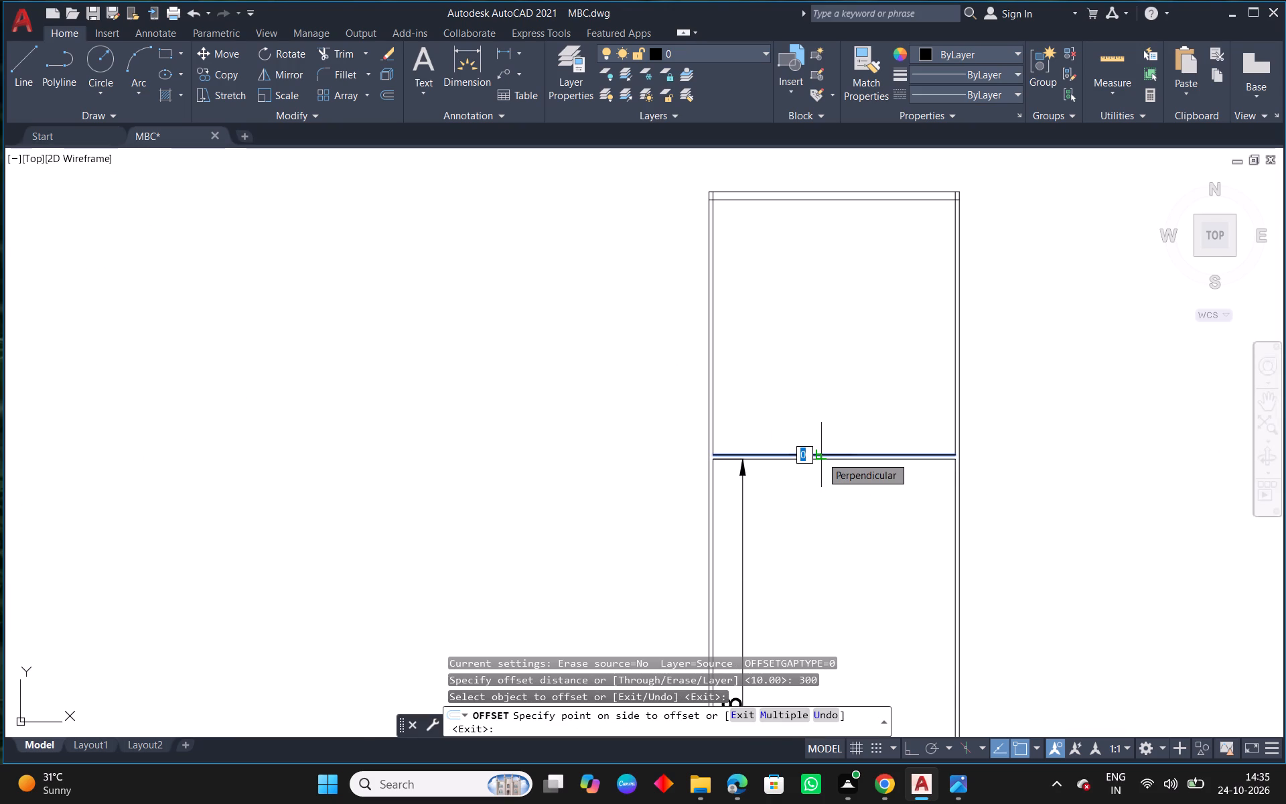
right_click(821, 456)
left_click(867, 470)
right_click(805, 391)
left_click(854, 407)
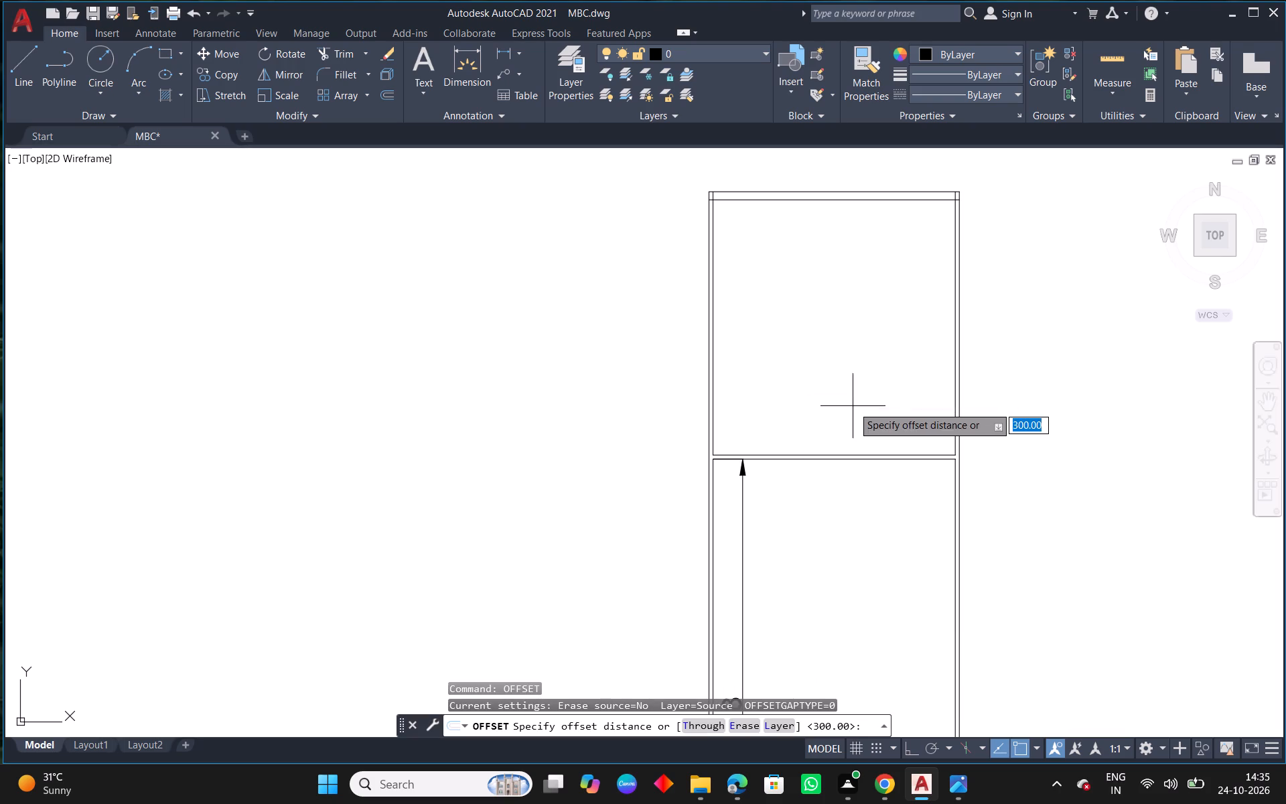
right_click(853, 406)
left_click(877, 412)
left_click(847, 456)
left_click(847, 405)
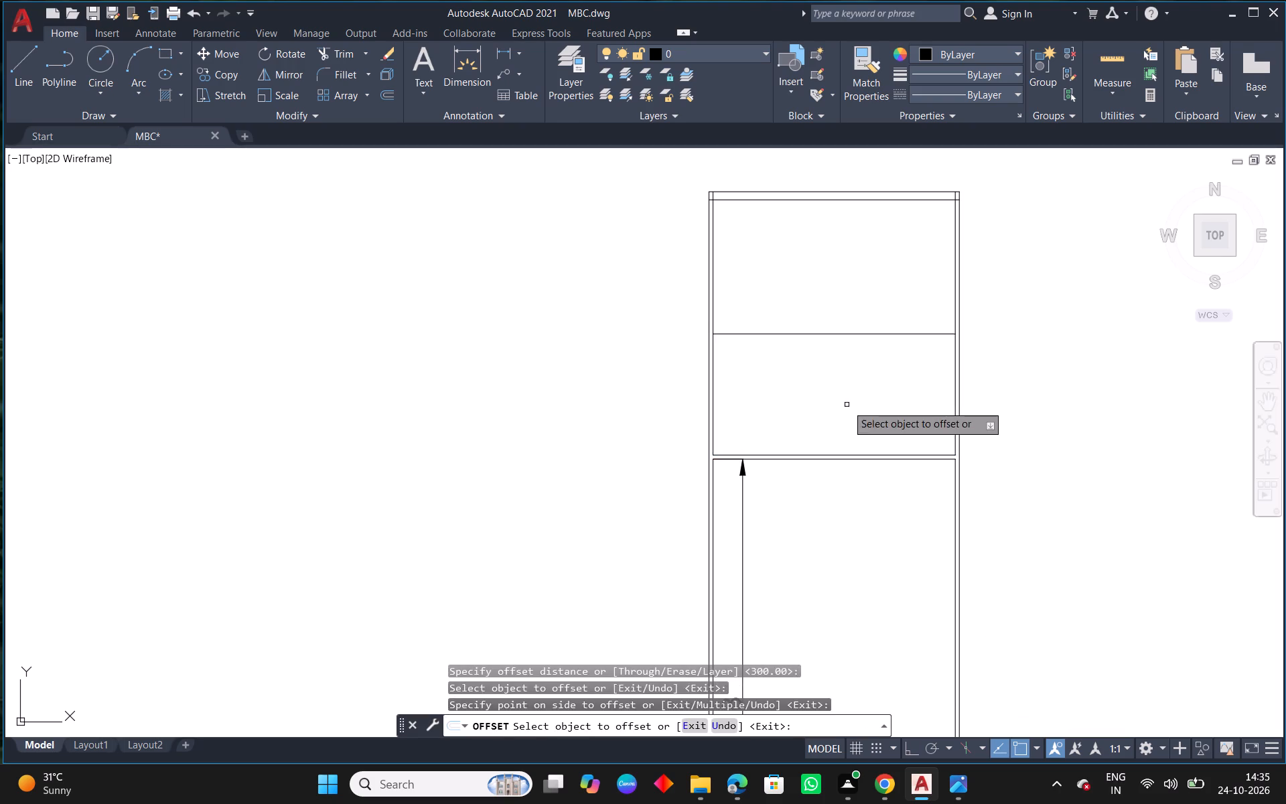
right_click(847, 405)
left_click(918, 417)
Offset the new line above the upper shelf compartment upward by 10 for the panel thickness.
type("O")
key("space")
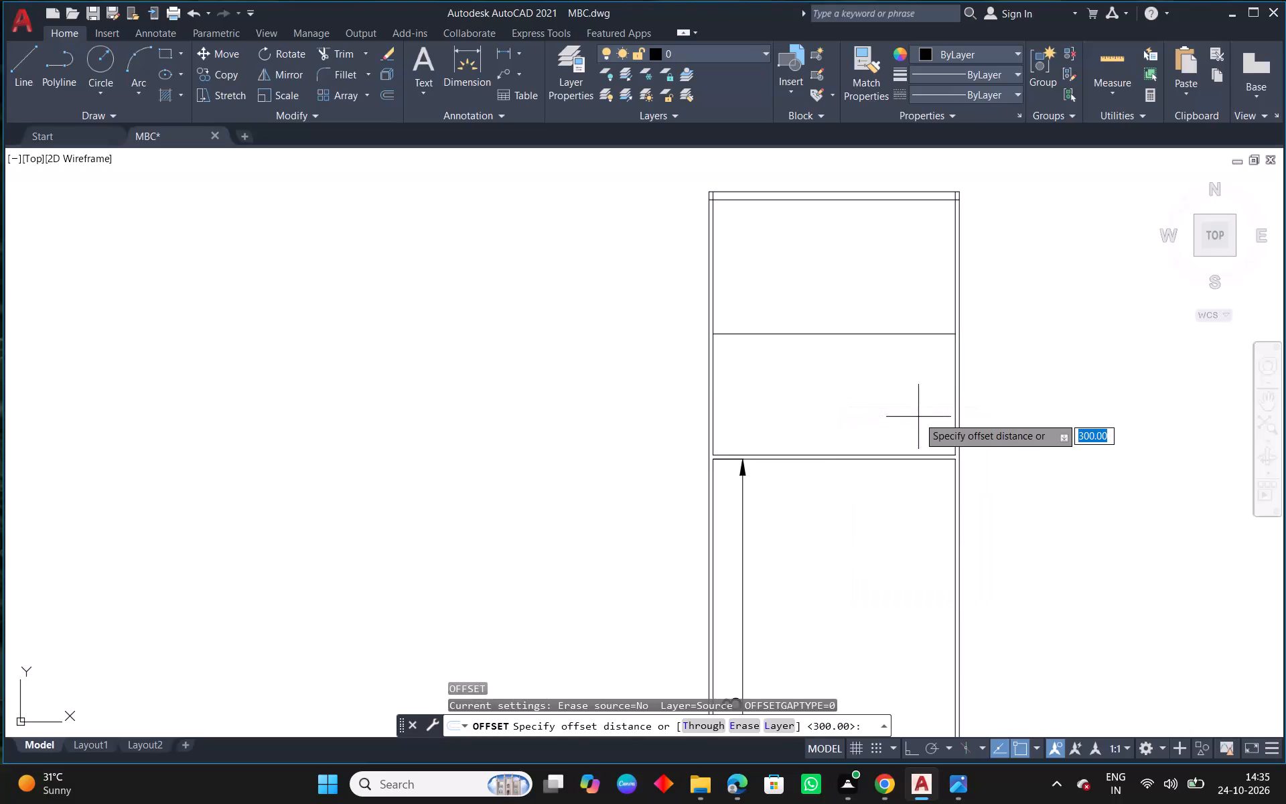
type("10")
key("Return")
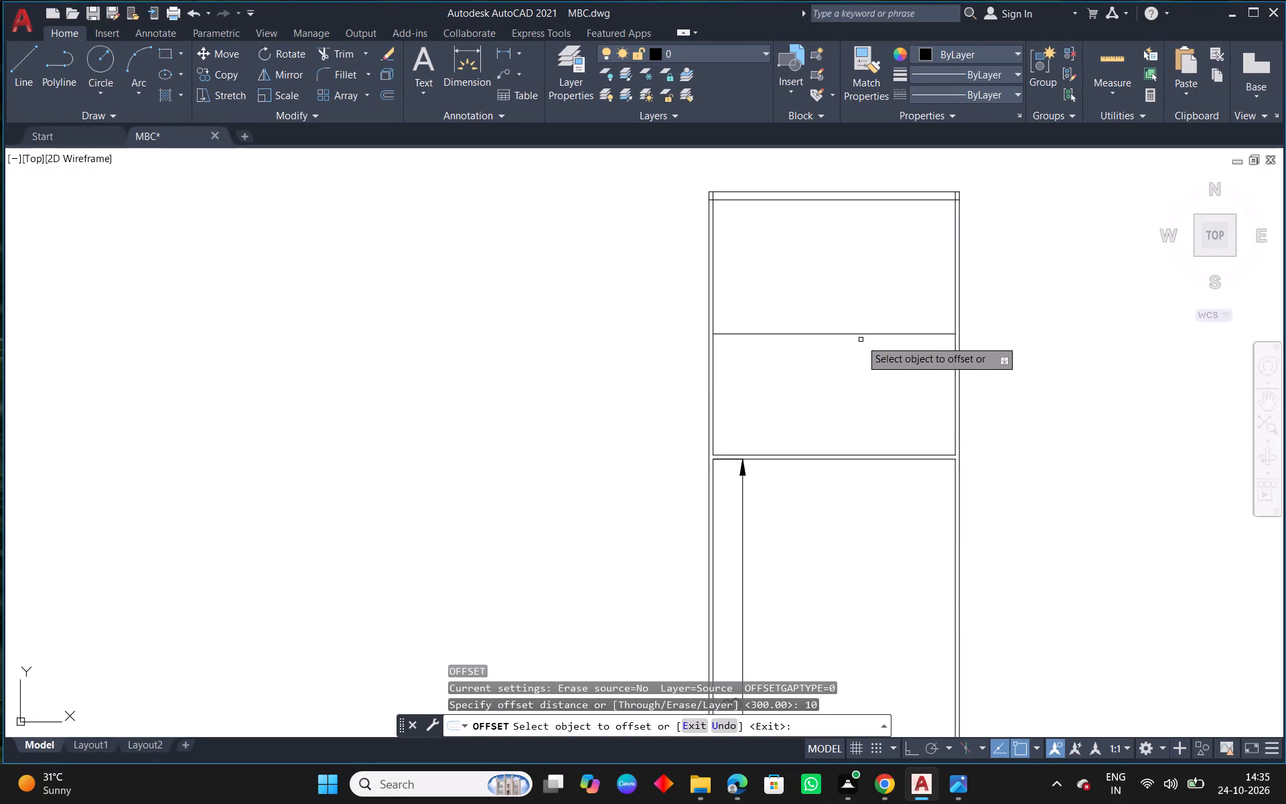
left_click(862, 334)
left_click(861, 301)
right_click(861, 301)
left_click(880, 307)
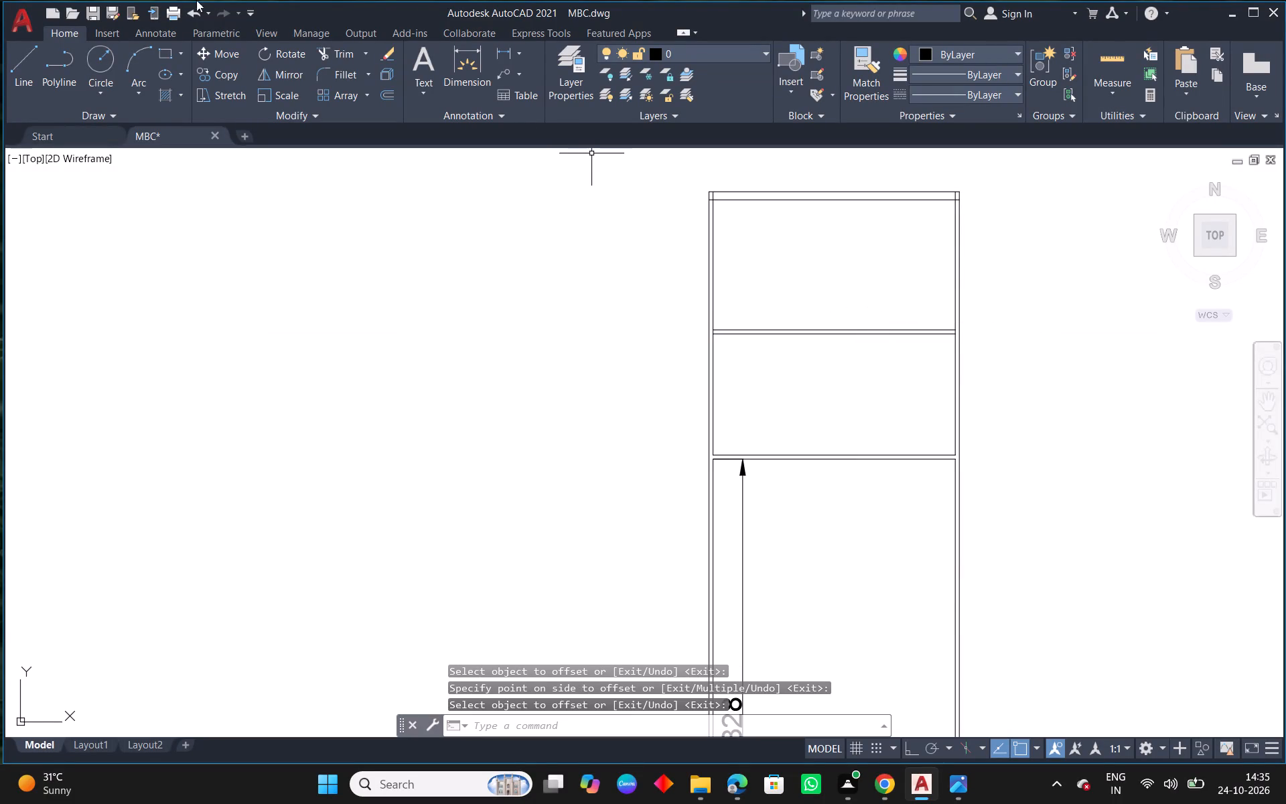
Dimension the clear height of the shelf compartment above the hanger space, in line with the hanger space's dimension.
left_click(466, 67)
scroll(729, 372, "up", 1)
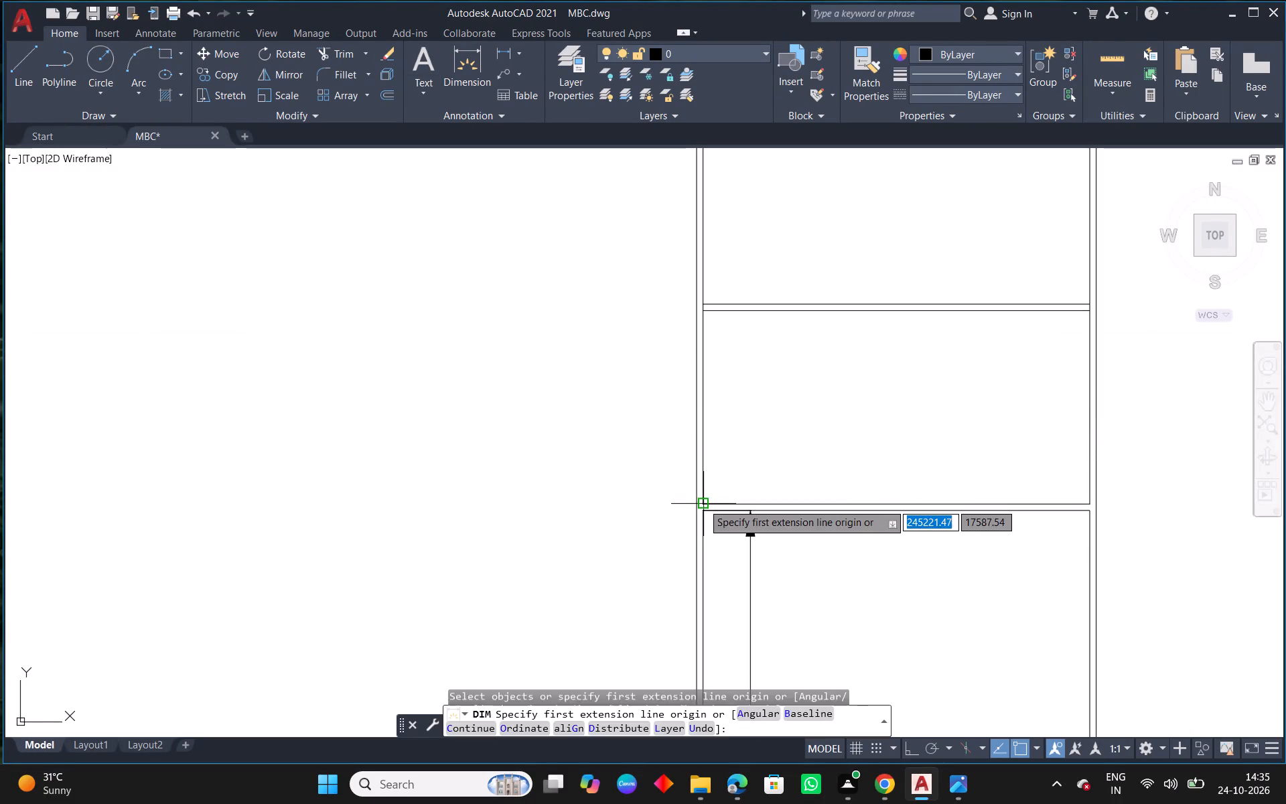
left_click_drag(703, 503, 706, 494)
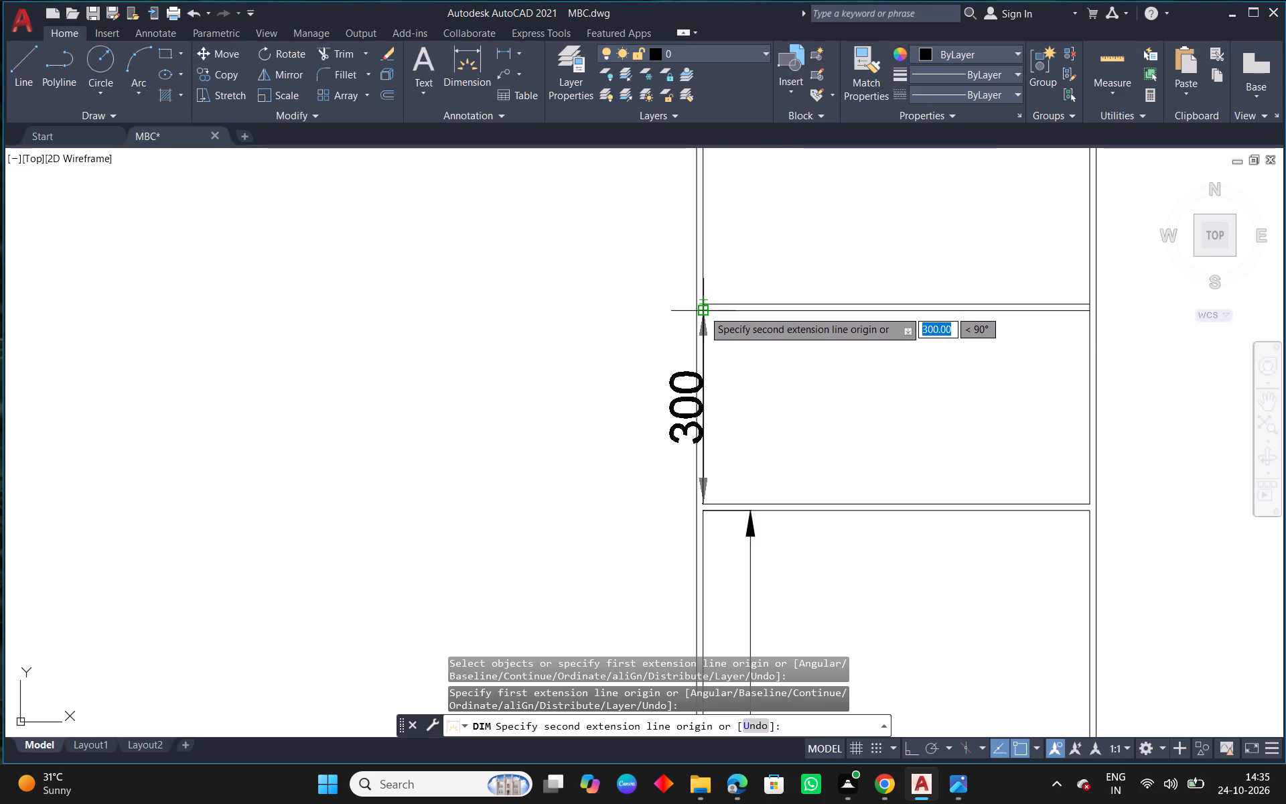
left_click(703, 310)
left_click(748, 323)
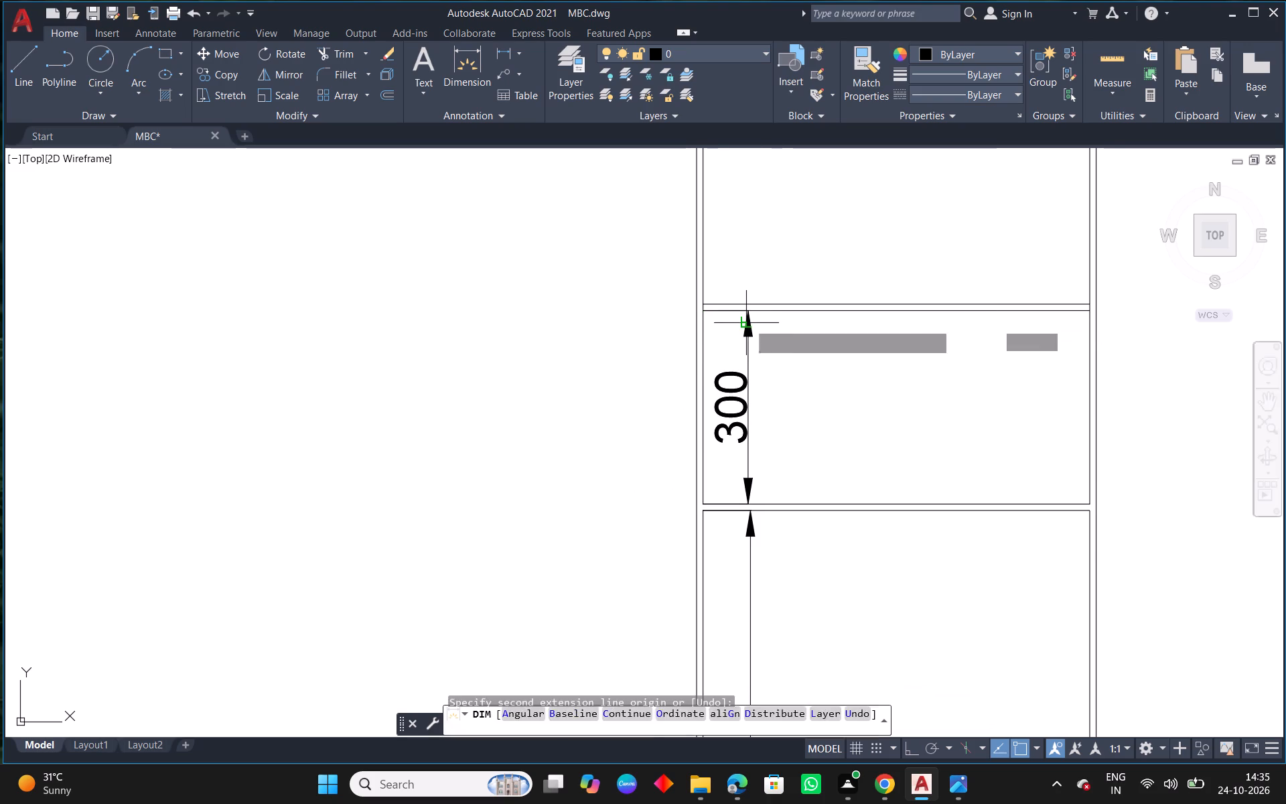
right_click(748, 323)
left_click(782, 340)
Trim the pieces of both inner verticals between the two lines of the new upper shelf panel.
scroll(696, 314, "up", 4)
middle_click_drag(758, 301, 695, 406)
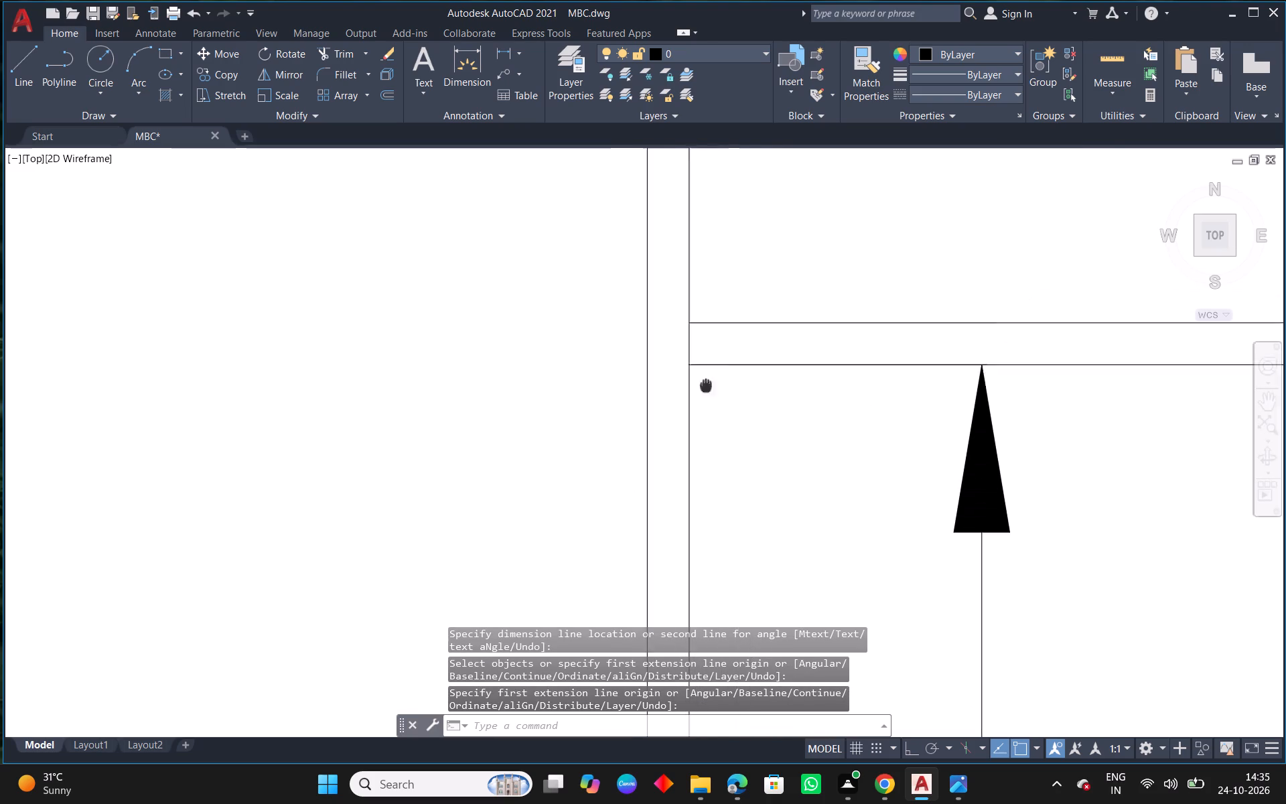
middle_click_drag(695, 406, 689, 420)
type("TR")
key("space")
left_click(668, 375)
scroll(701, 410, "down", 4)
middle_click_drag(928, 480, 703, 482)
scroll(829, 431, "up", 3)
left_click(921, 352)
right_click(921, 352)
left_click(950, 367)
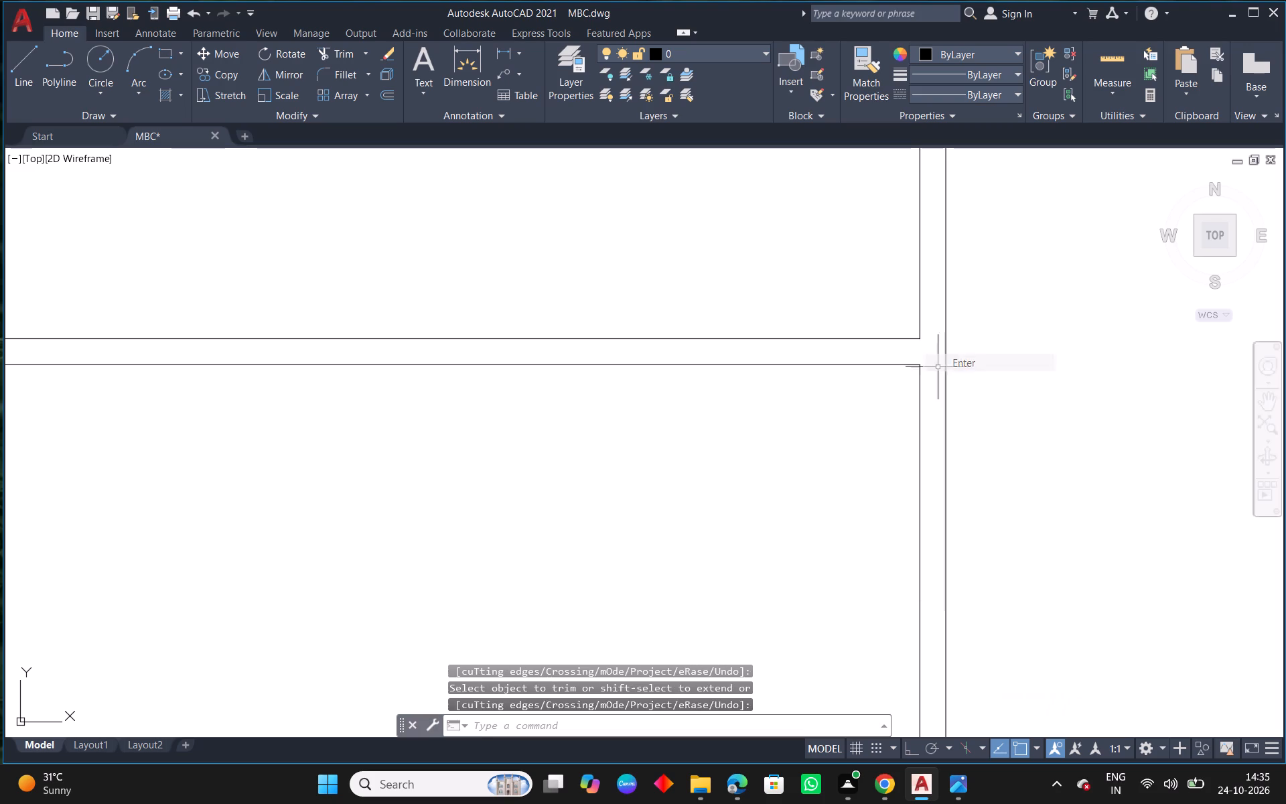
Stretch both ends of the displaced dimension so it spans the upper shelf compartment's 300 clear height between its panels.
scroll(878, 392, "down", 8)
key("Escape")
scroll(853, 440, "up", 4)
left_click(721, 451)
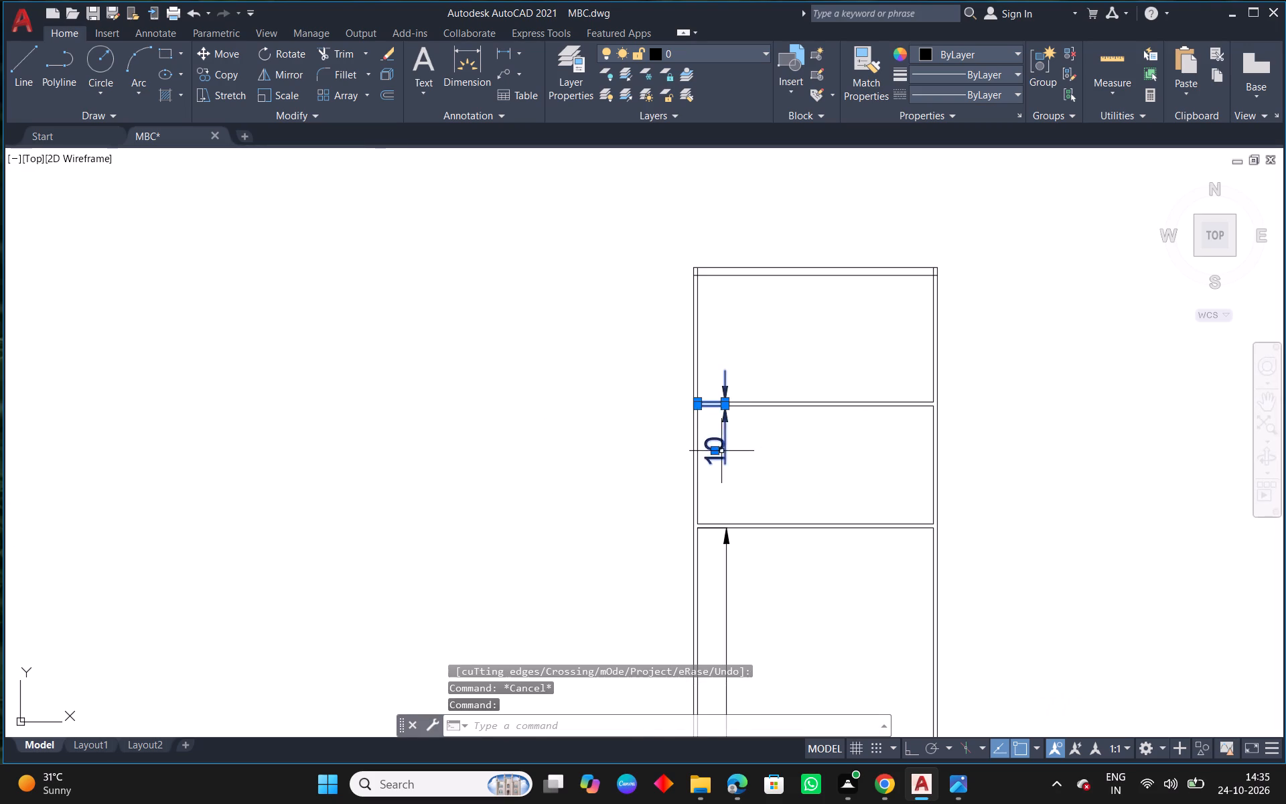
scroll(700, 413, "up", 1)
left_click(693, 405)
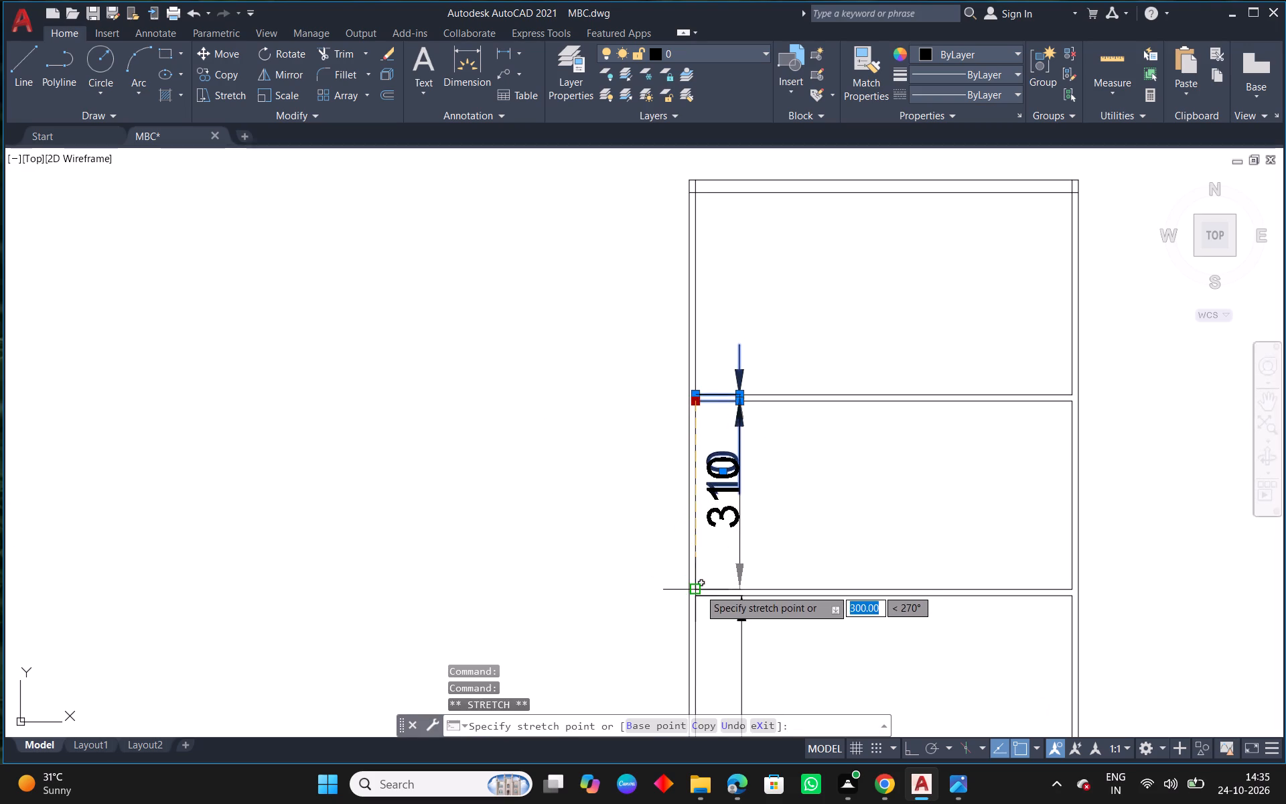
left_click(699, 590)
scroll(743, 602, "up", 2)
middle_click_drag(701, 376, 689, 619)
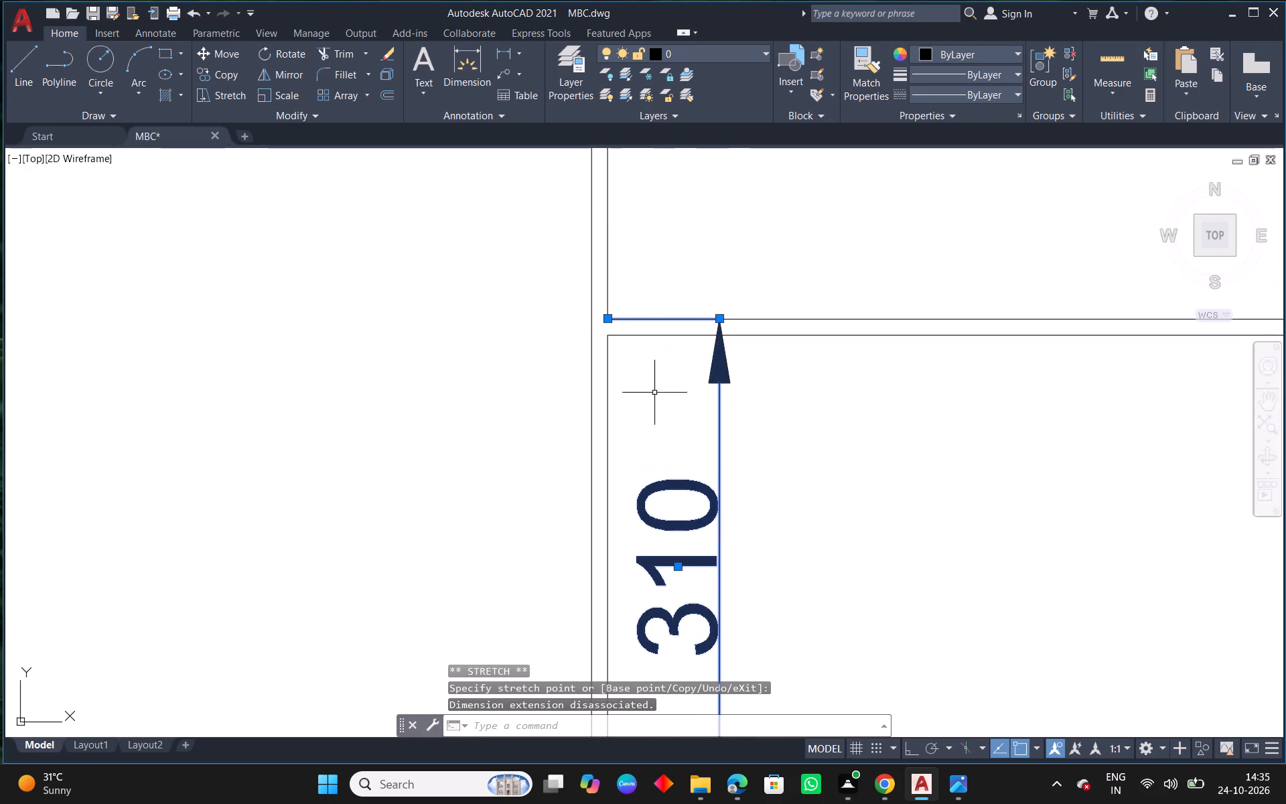
left_click(606, 318)
left_click(610, 336)
key("Escape")
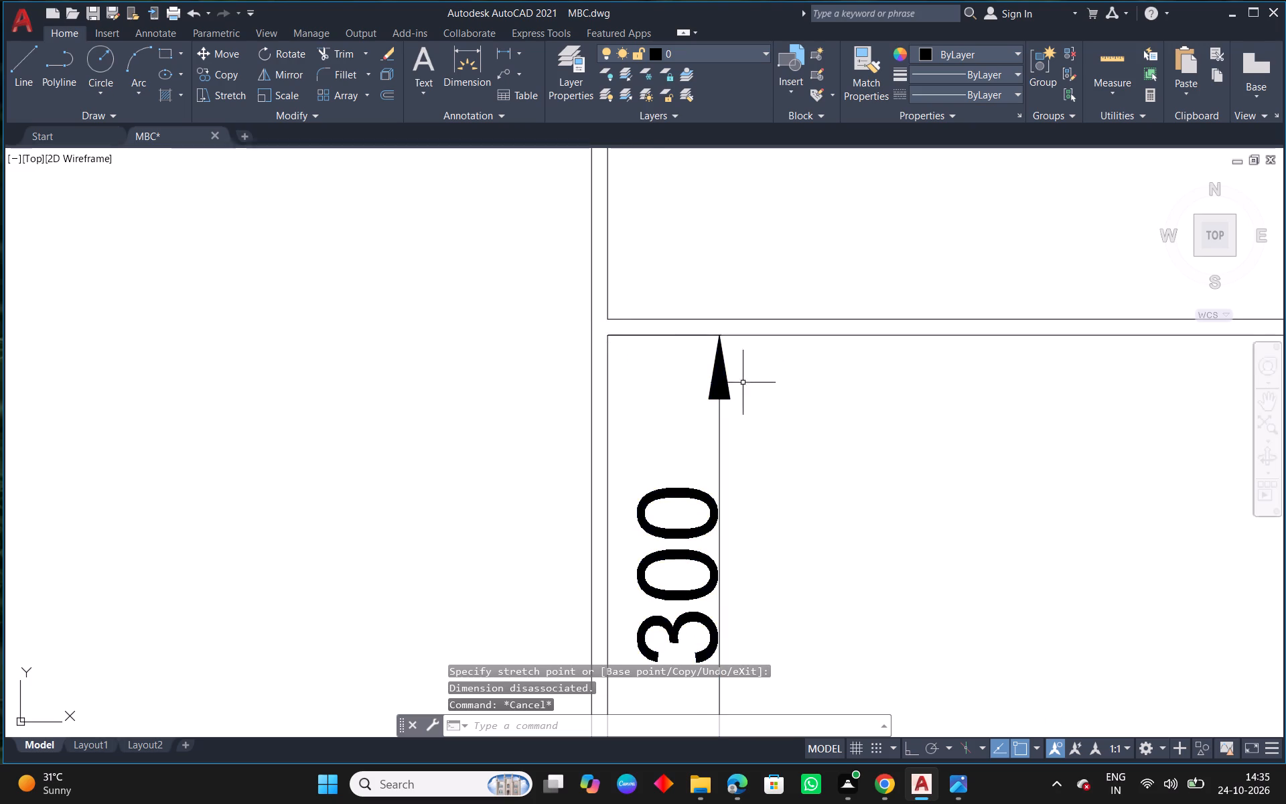
scroll(753, 389, "down", 4)
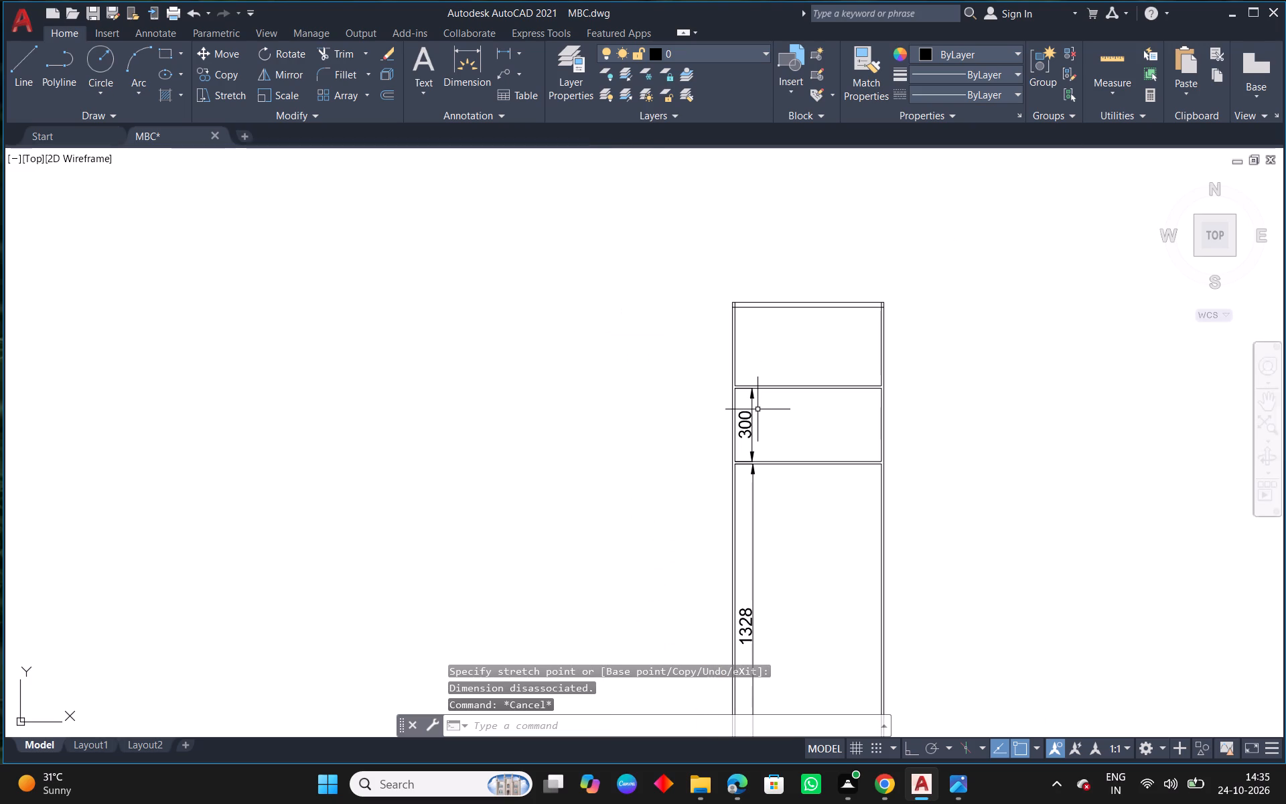
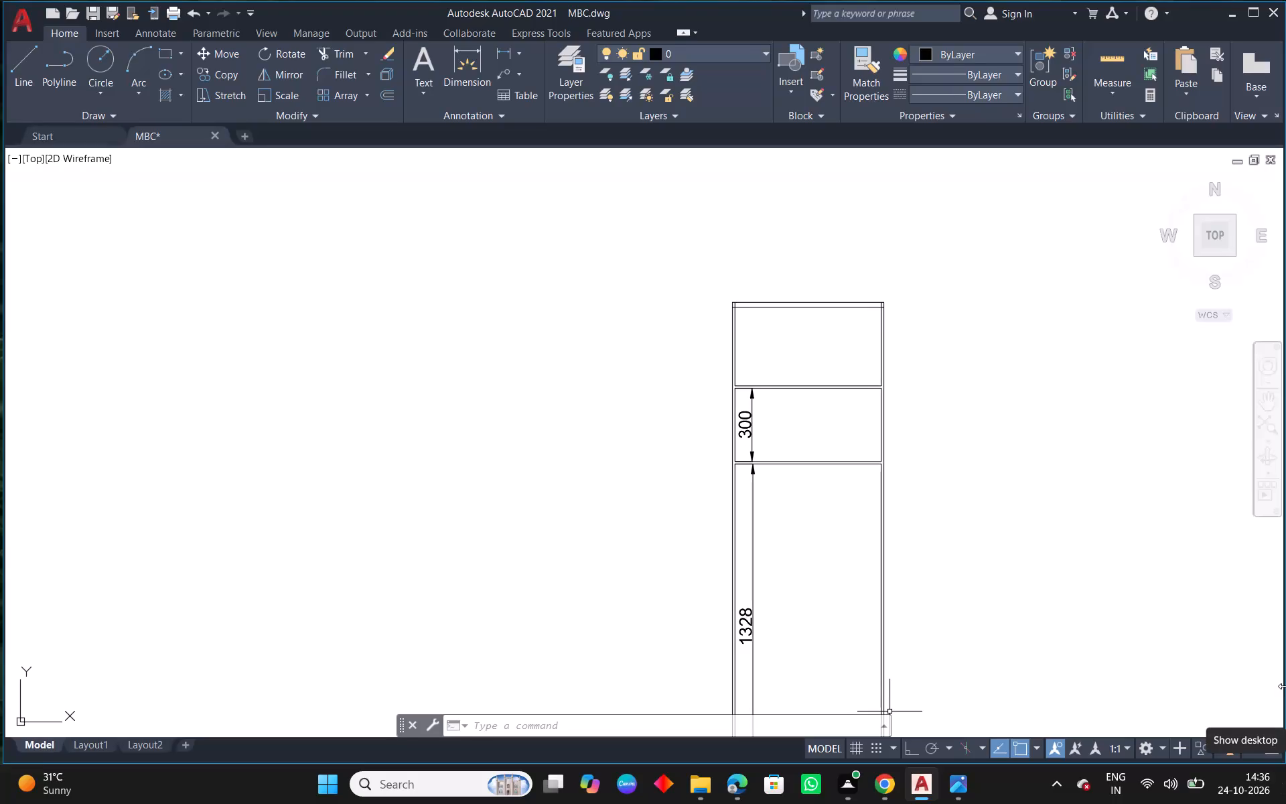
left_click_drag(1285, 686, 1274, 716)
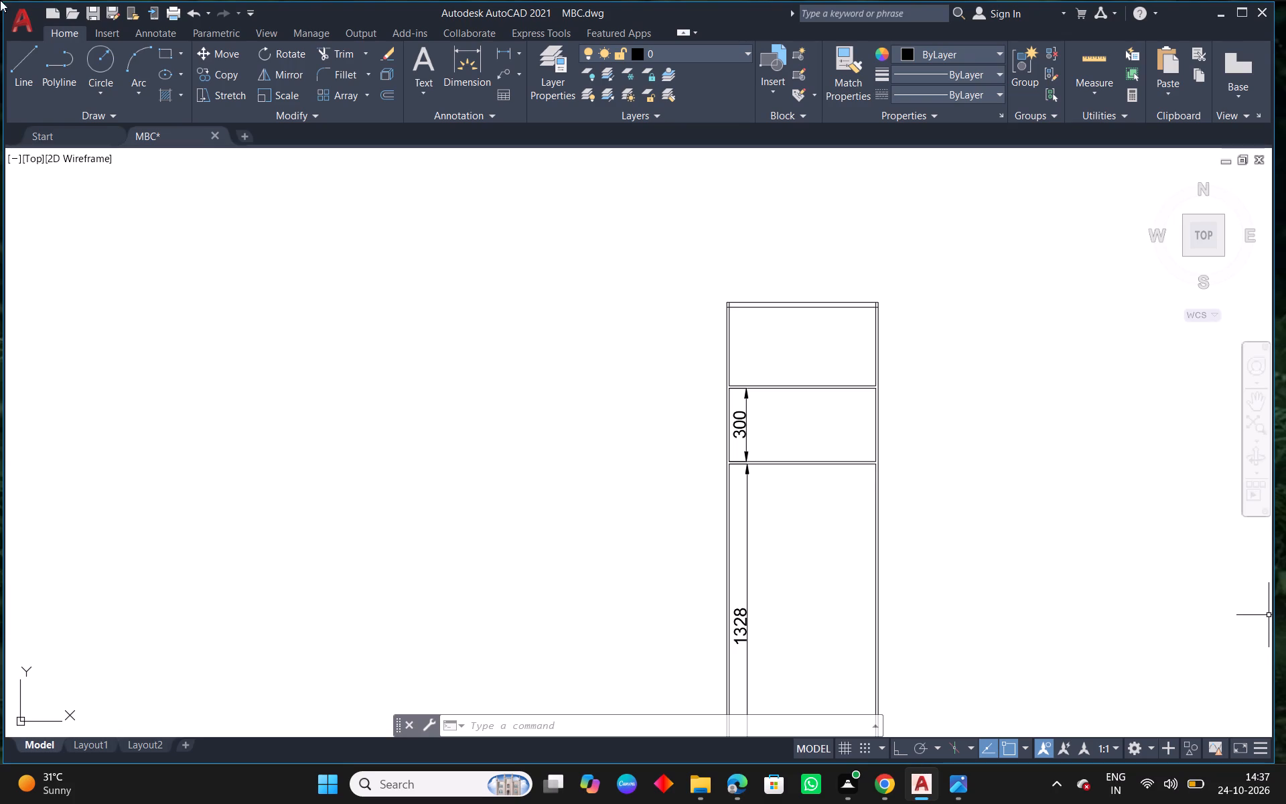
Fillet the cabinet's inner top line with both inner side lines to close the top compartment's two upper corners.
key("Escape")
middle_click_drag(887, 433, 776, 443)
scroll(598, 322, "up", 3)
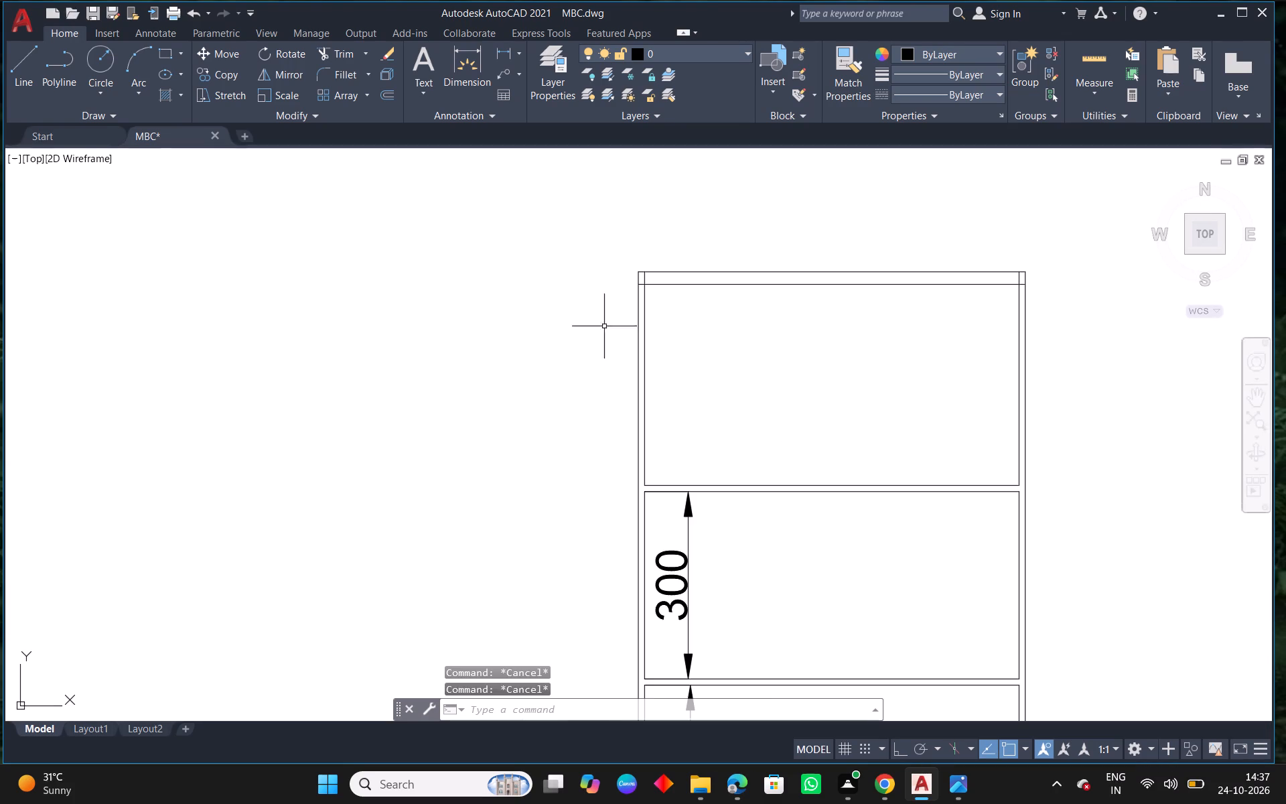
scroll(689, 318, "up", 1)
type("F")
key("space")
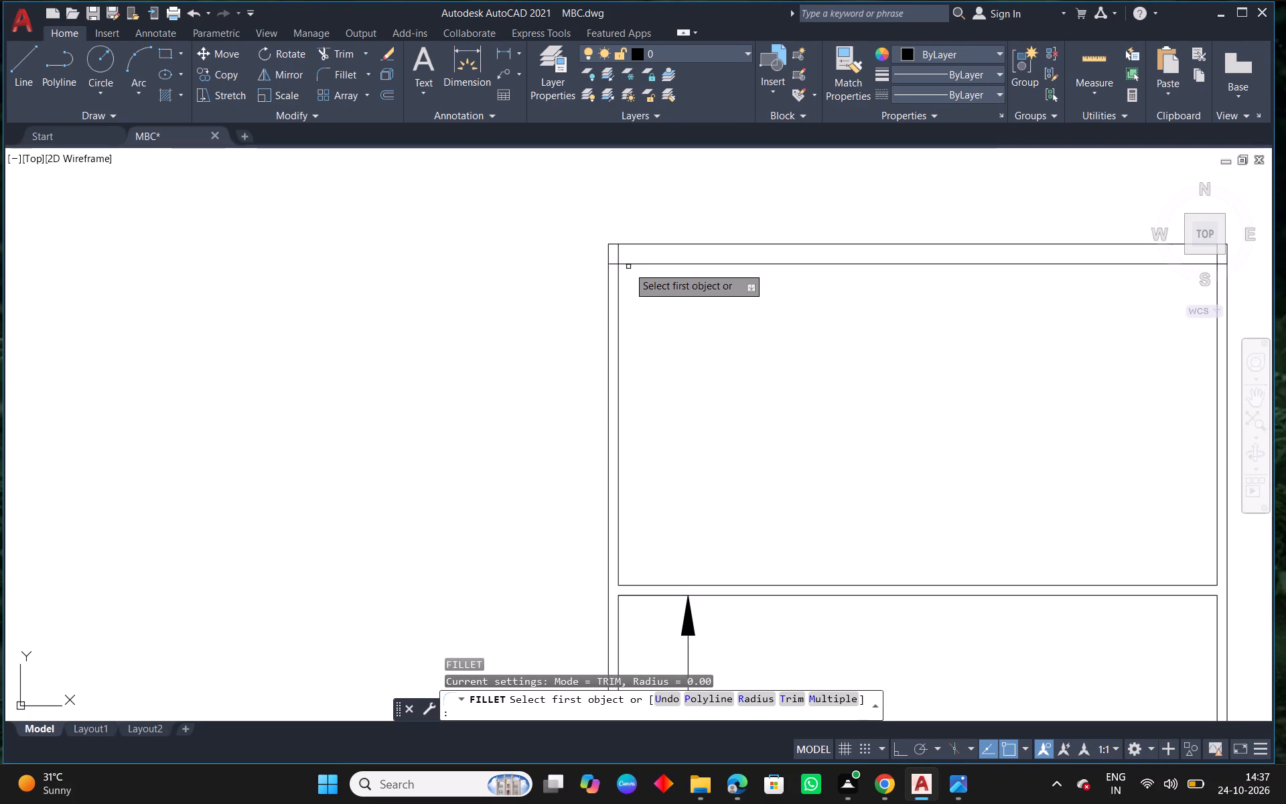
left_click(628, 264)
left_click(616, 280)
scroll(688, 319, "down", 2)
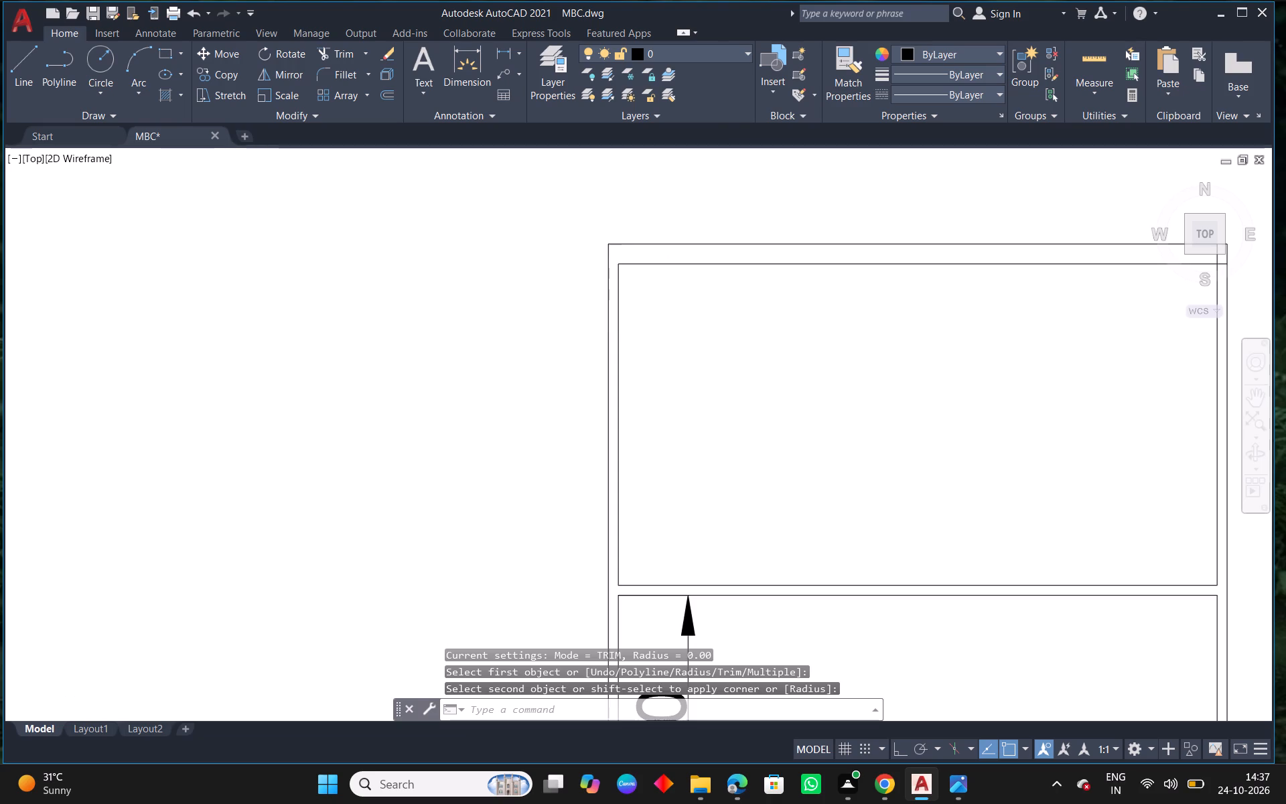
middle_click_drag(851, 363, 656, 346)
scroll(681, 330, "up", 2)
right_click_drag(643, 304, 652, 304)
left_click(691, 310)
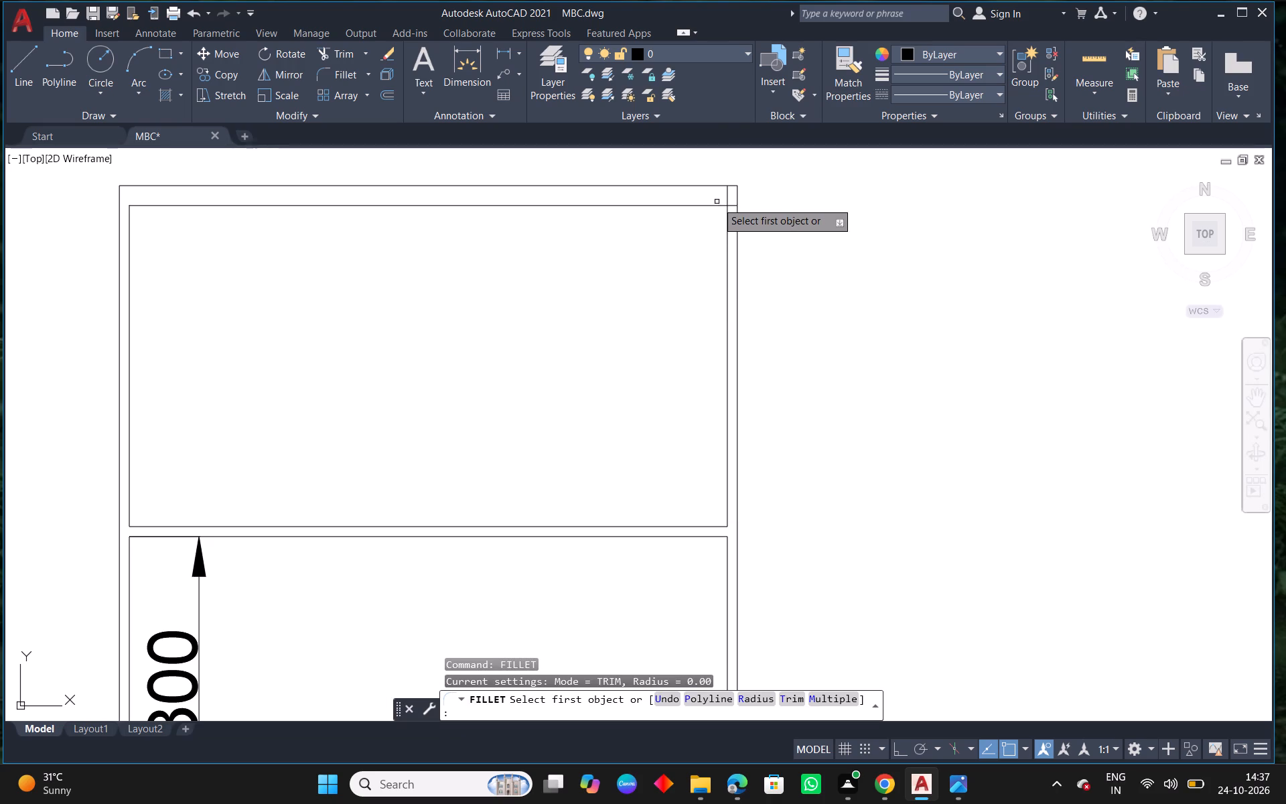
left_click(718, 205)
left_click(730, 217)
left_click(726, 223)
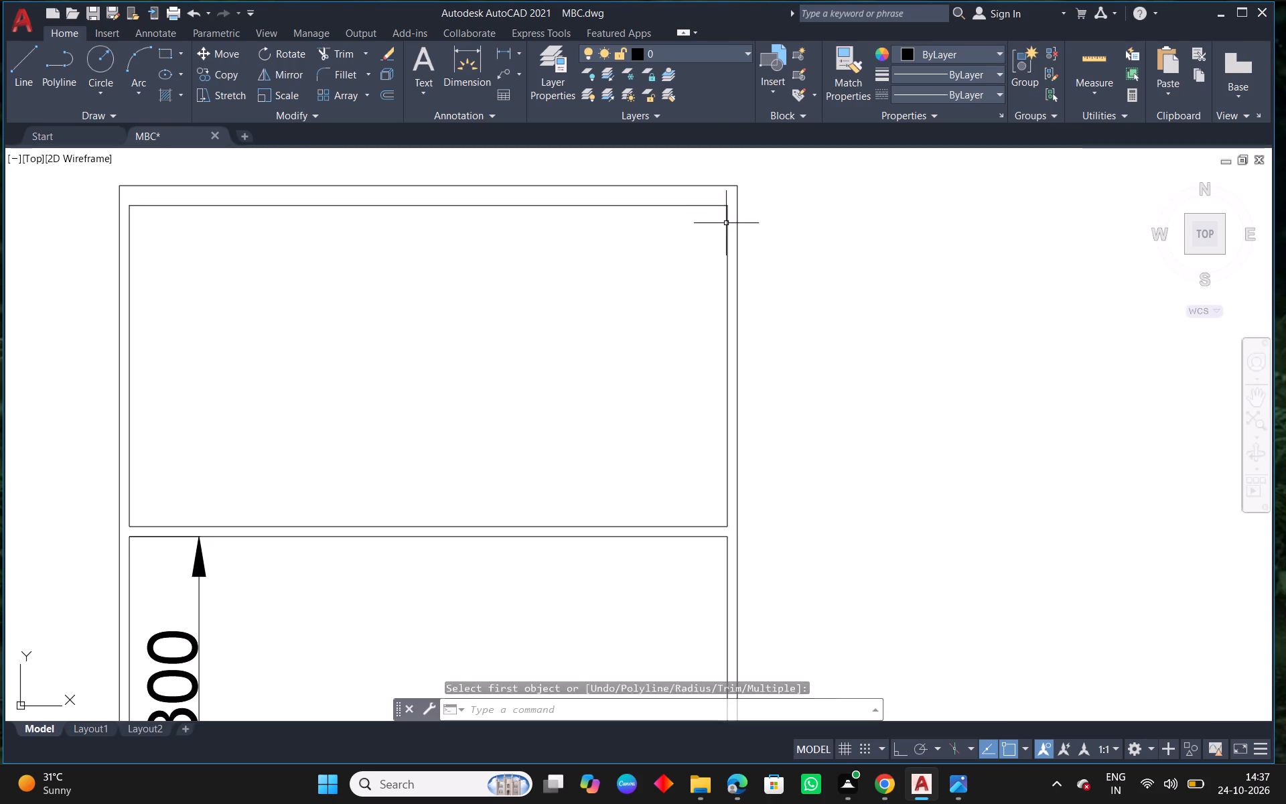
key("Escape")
Dimension the clear height of the cabinet's top compartment along its inner left side.
left_click(476, 73)
middle_click_drag(344, 203, 532, 188)
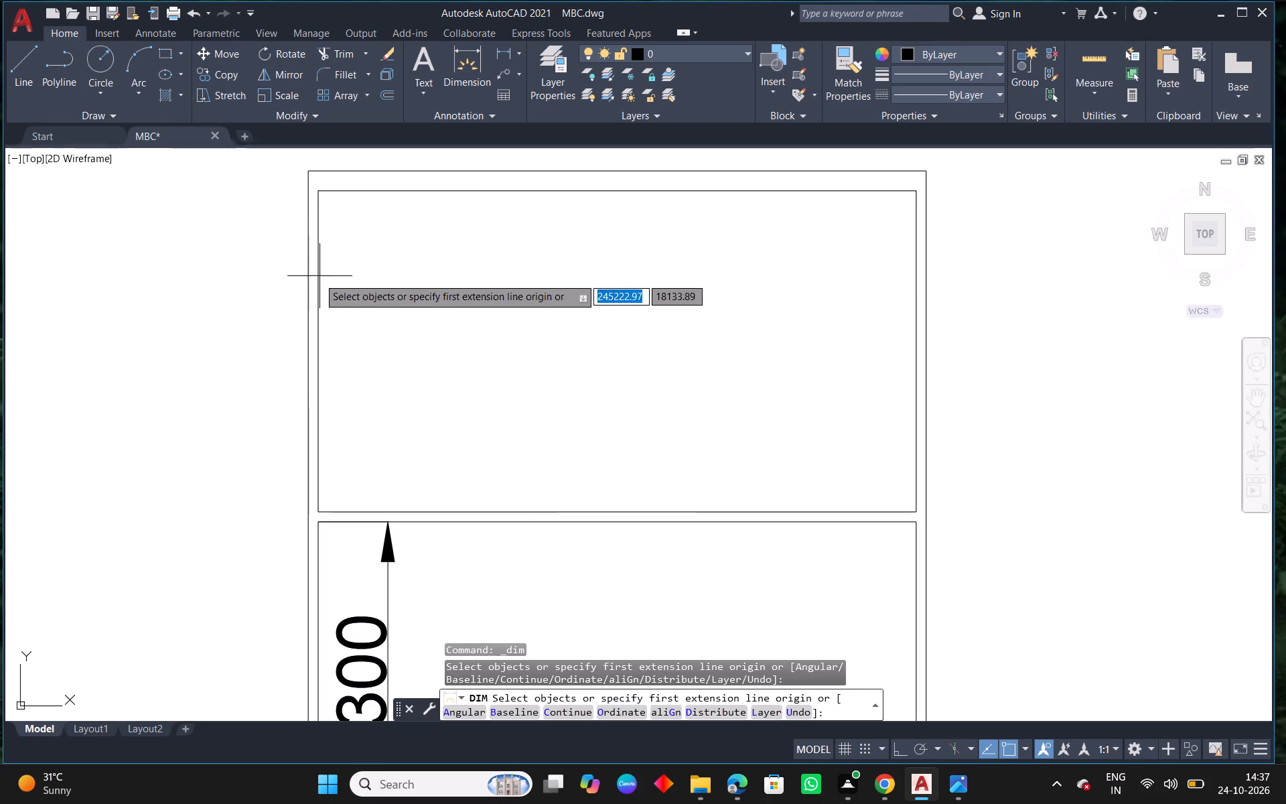
left_click_drag(317, 280, 324, 280)
left_click(393, 294)
key("Escape")
Compare the cabinet's compartments with the dimensions in the SIDE VIEW INNER reference drawing, especially the loft.
scroll(453, 295, "down", 1)
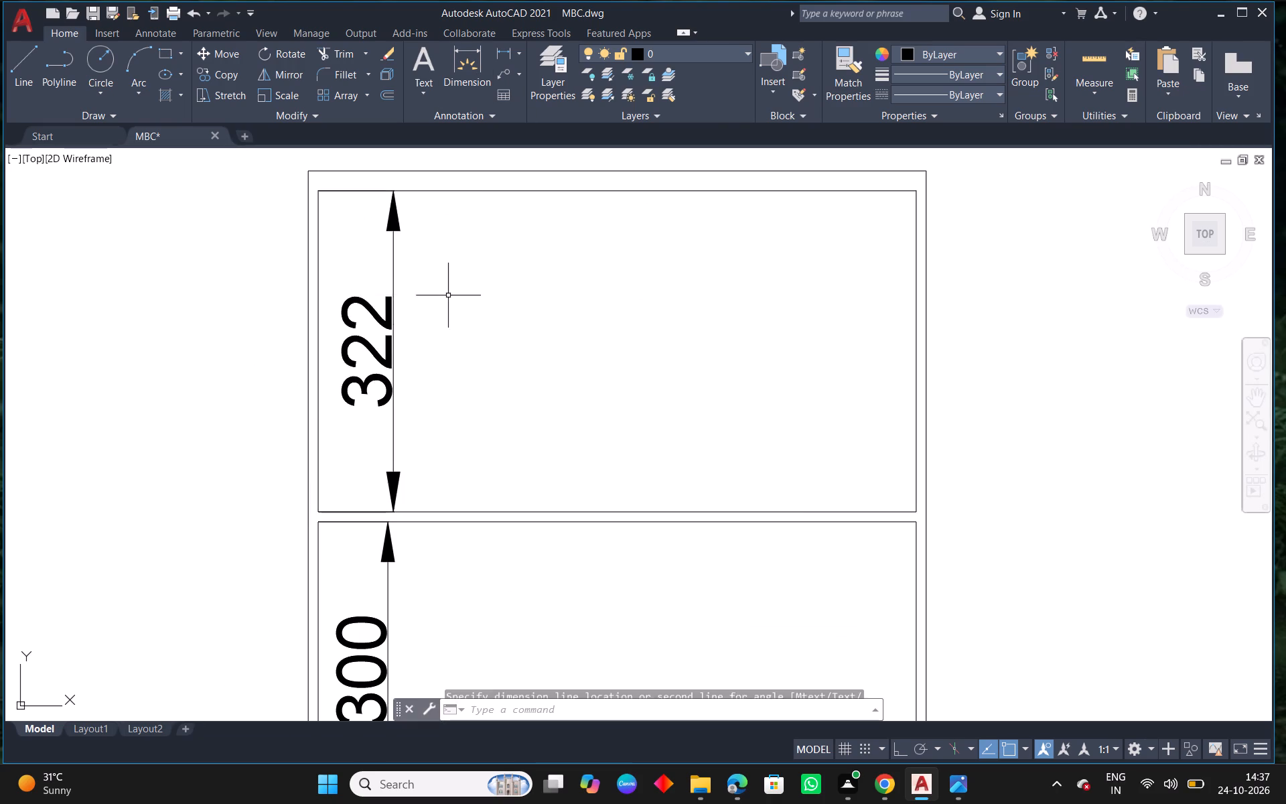
scroll(459, 295, "down", 7)
middle_click_drag(348, 411, 664, 407)
scroll(664, 407, "down", 2)
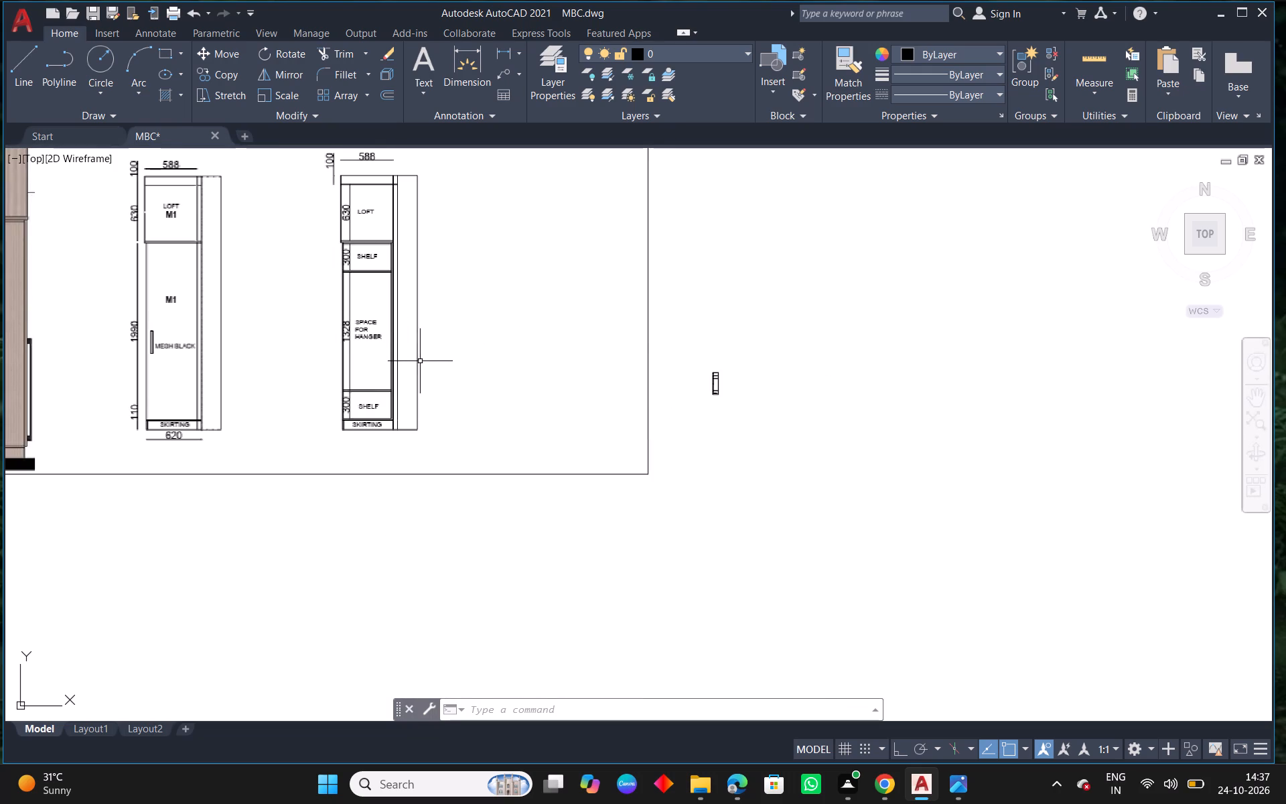
scroll(763, 391, "up", 3)
scroll(615, 366, "up", 3)
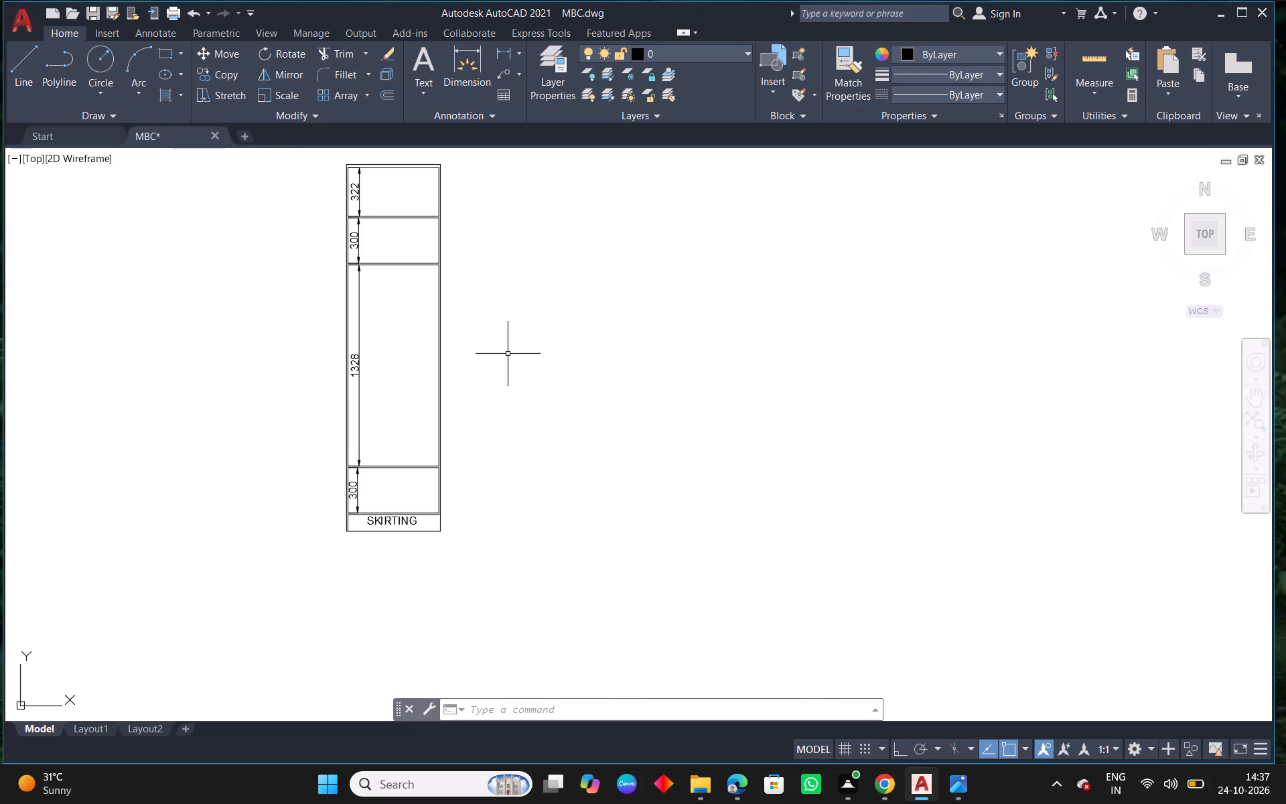
scroll(549, 403, "down", 7)
middle_click_drag(421, 351, 597, 507)
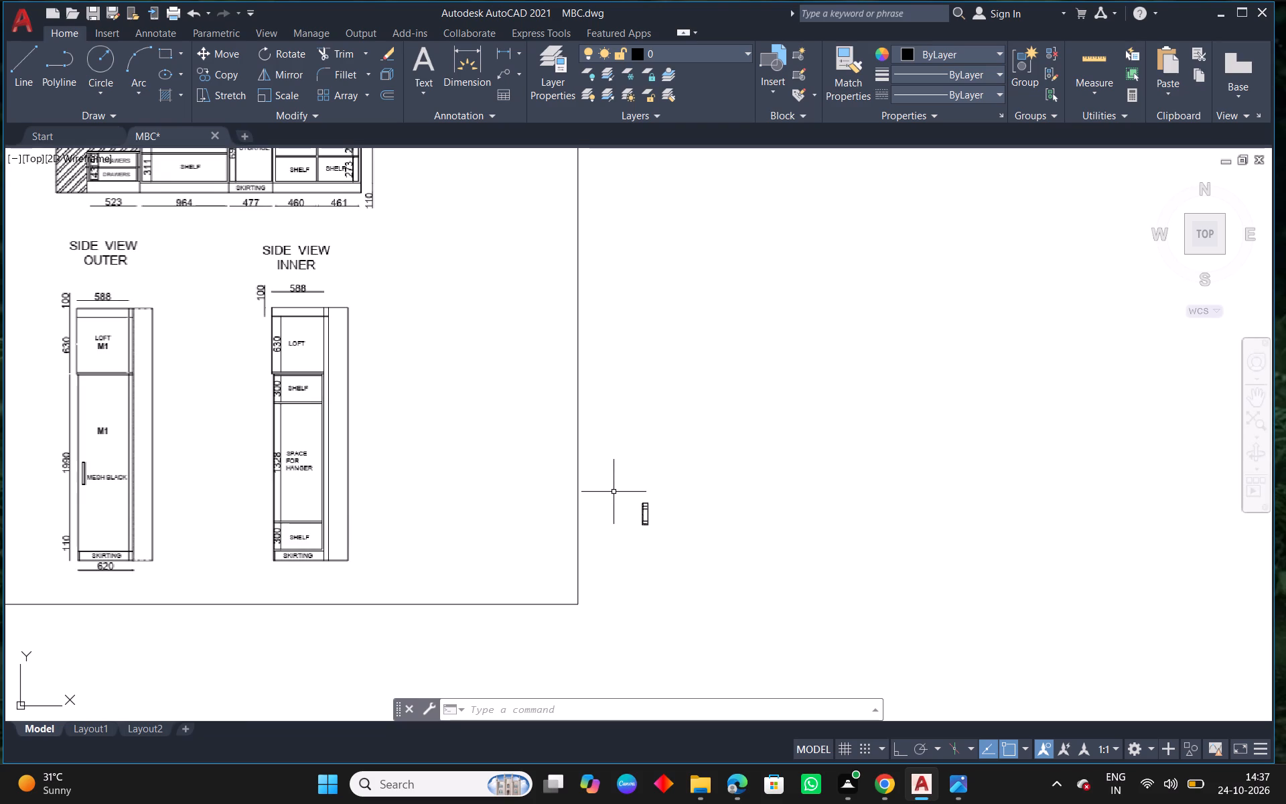
Erase the two horizontal lines forming the cabinet's top panel.
scroll(672, 517, "up", 3)
scroll(563, 488, "up", 4)
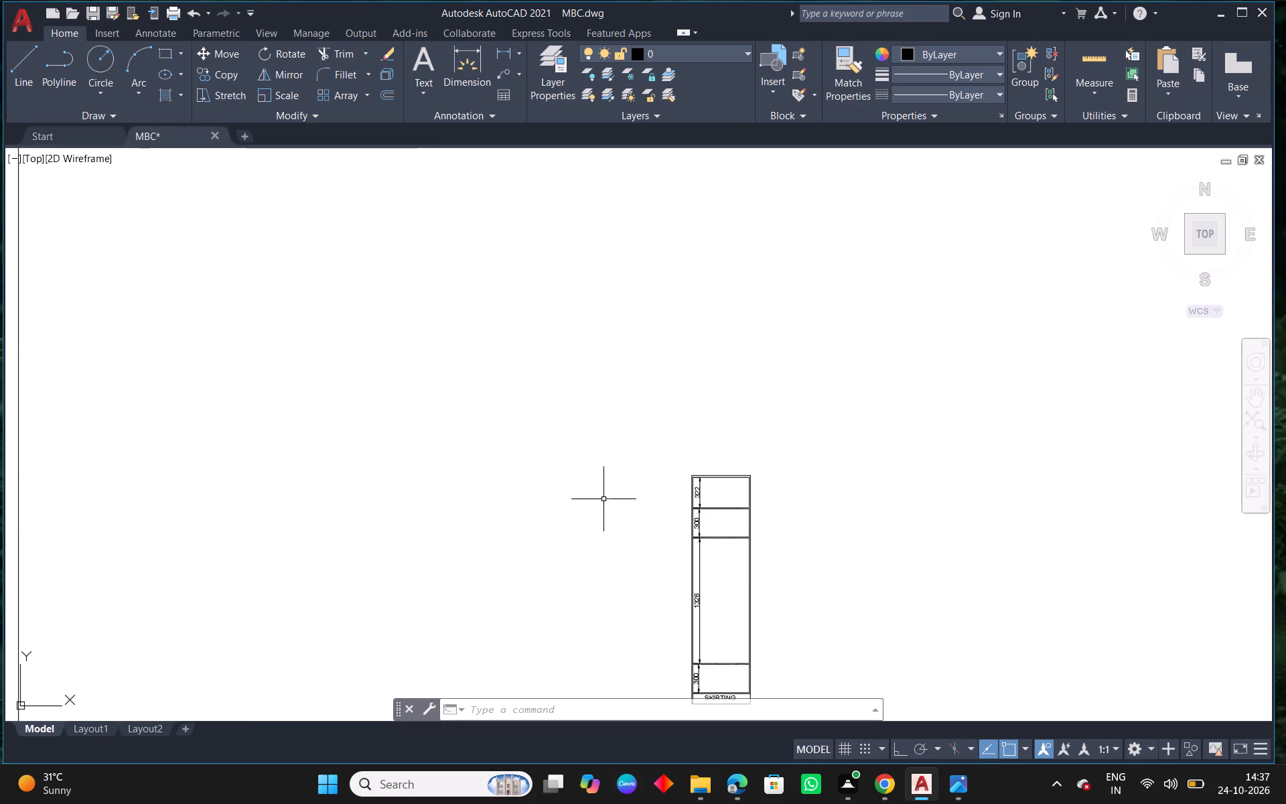
scroll(729, 492, "up", 3)
left_click_drag(709, 462, 707, 453)
left_click(681, 406)
scroll(678, 301, "down", 3)
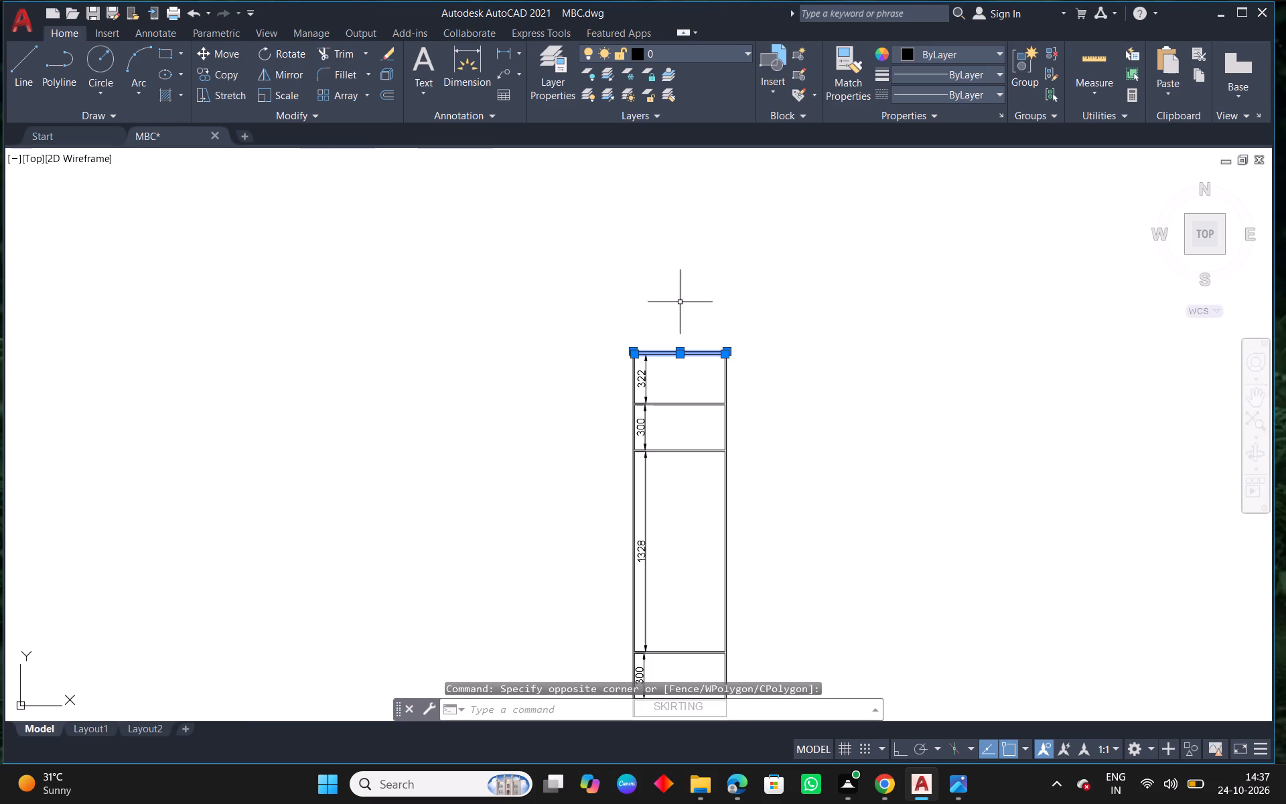
left_click(384, 54)
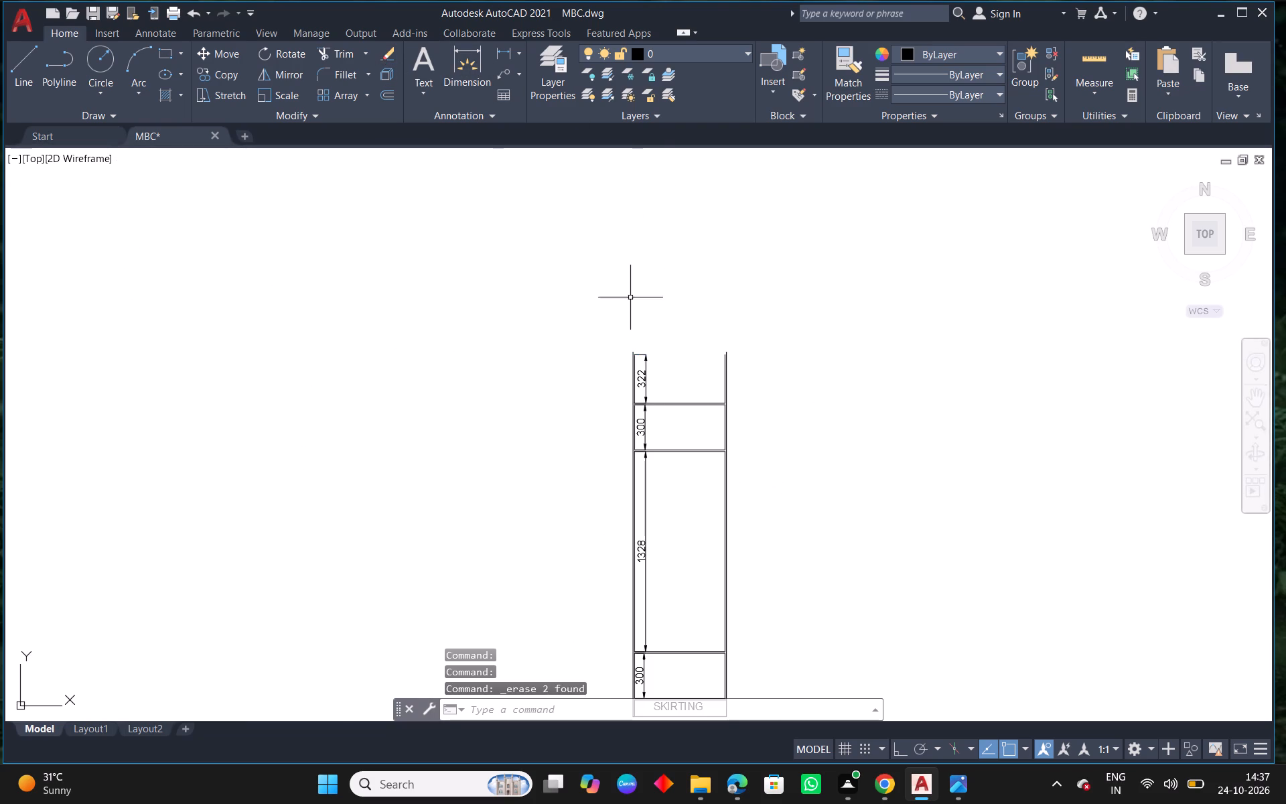
Offset the upper edge of the shelf below the loft compartment 630 upward to set the loft height.
scroll(732, 414, "up", 1)
scroll(615, 346, "down", 9)
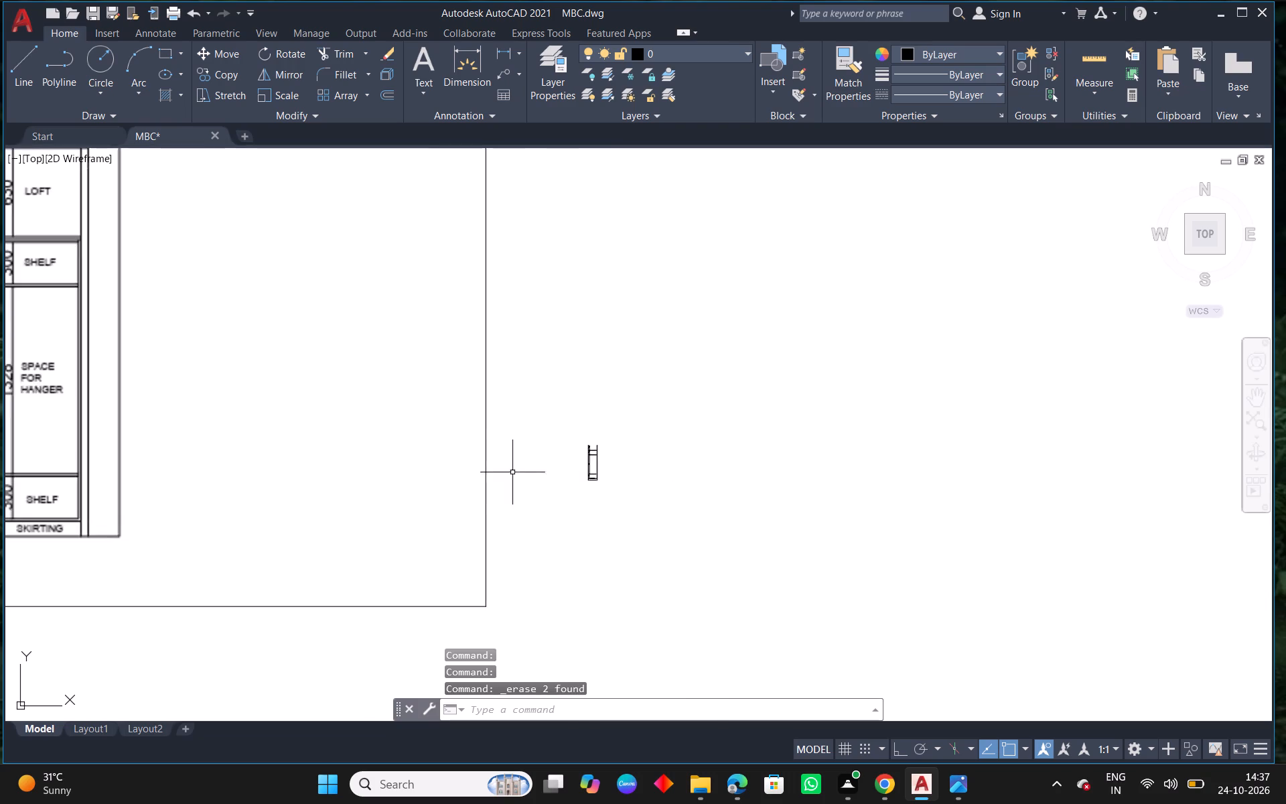
middle_click_drag(522, 482, 859, 553)
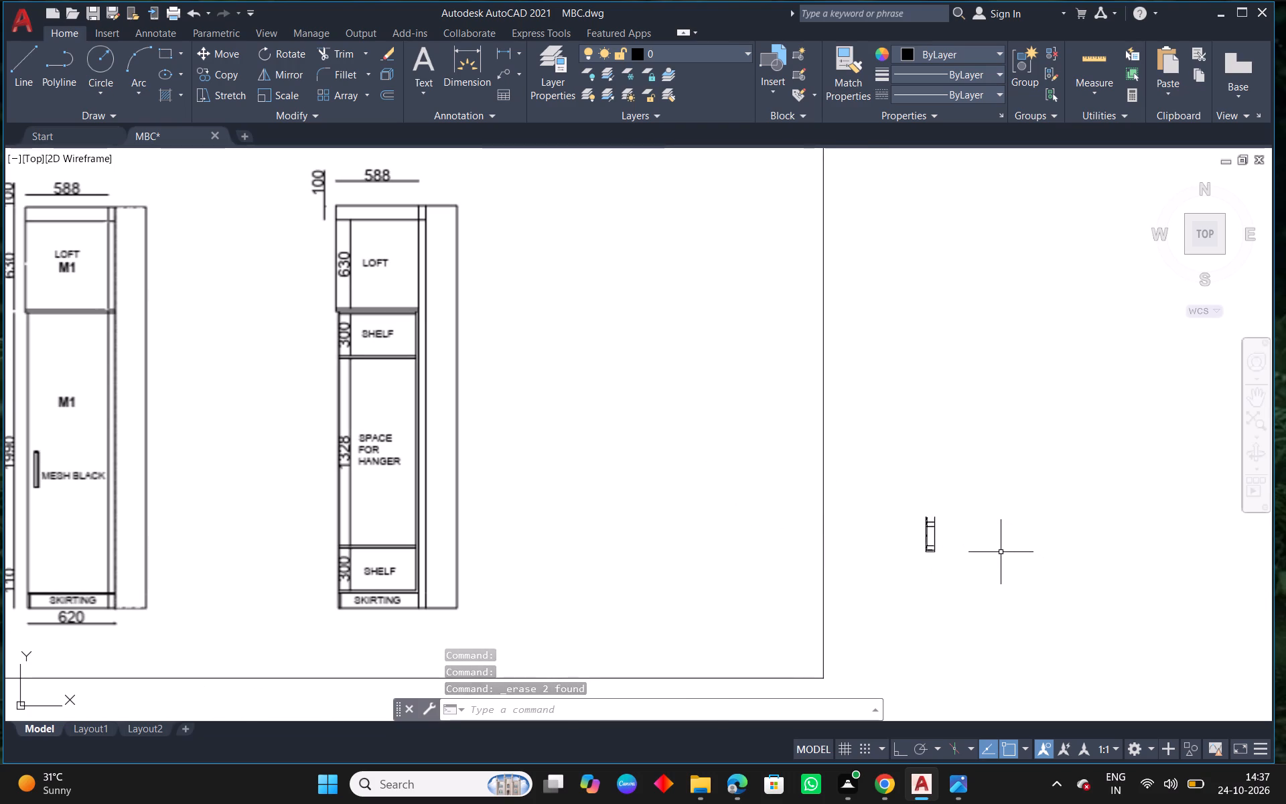
scroll(952, 547, "up", 6)
middle_click_drag(839, 362, 844, 422)
key("Escape")
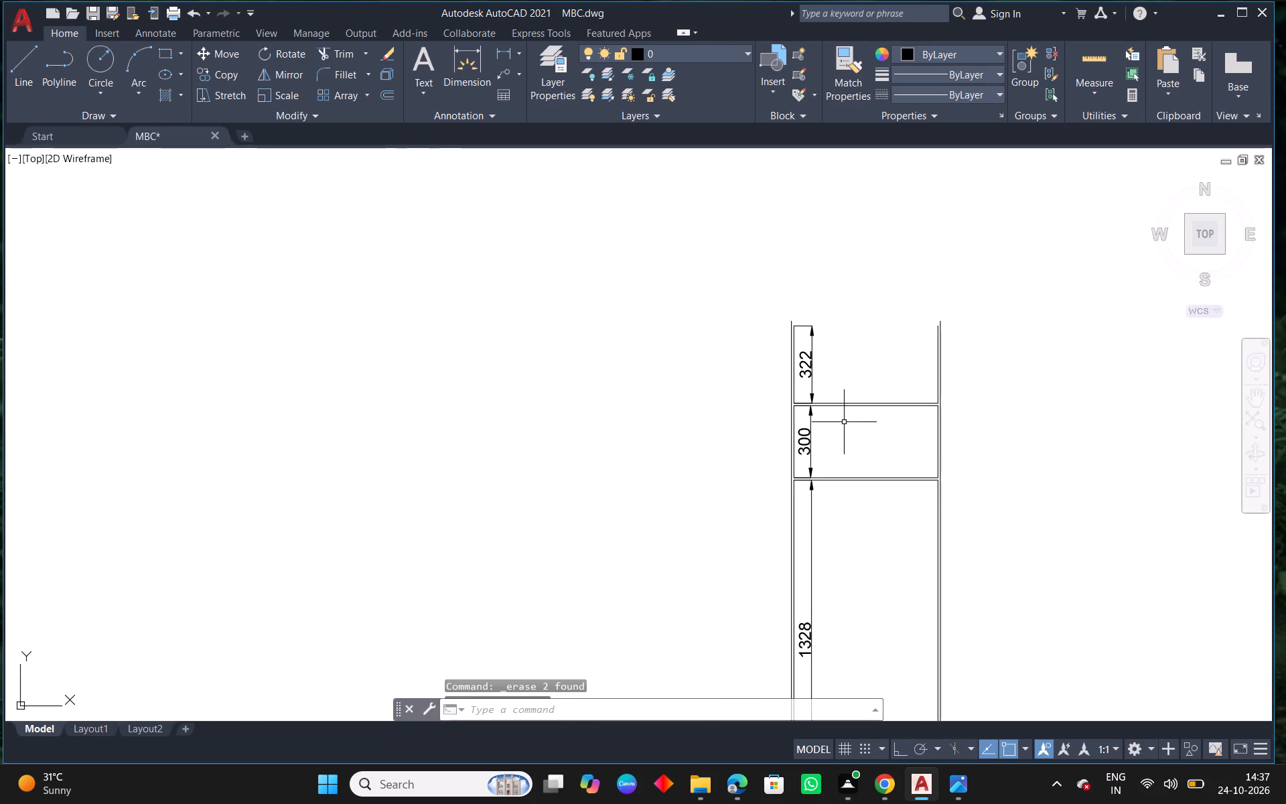
type("O 630")
key("space")
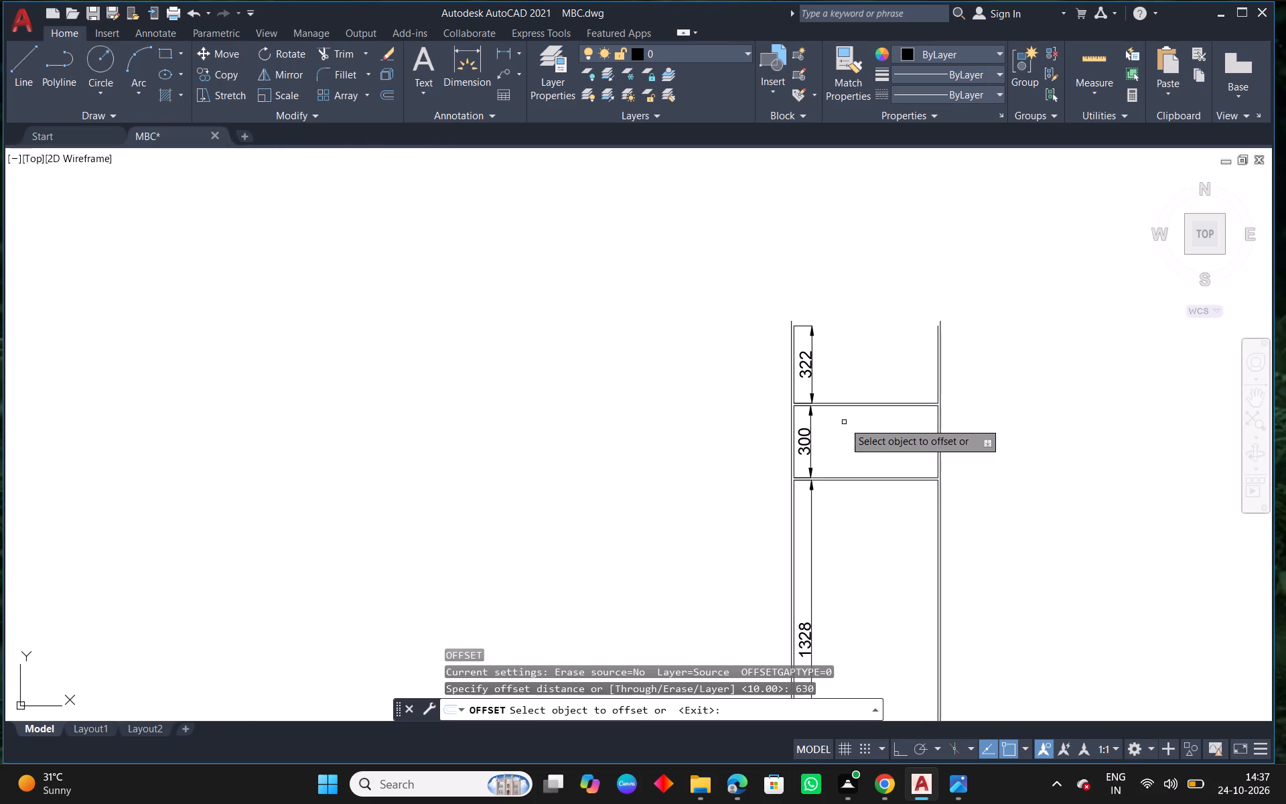
left_click_drag(879, 403, 880, 389)
left_click(869, 324)
key("Escape")
scroll(800, 324, "up", 1)
key("Escape")
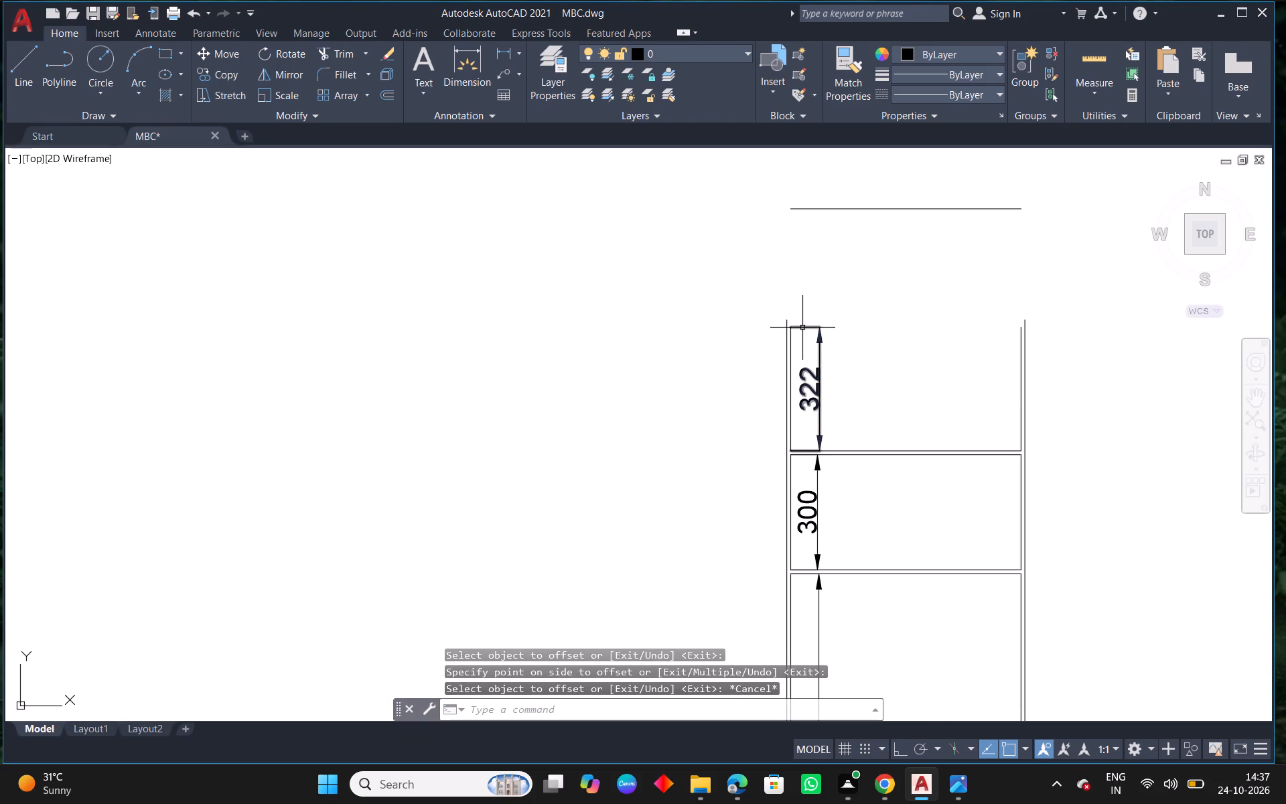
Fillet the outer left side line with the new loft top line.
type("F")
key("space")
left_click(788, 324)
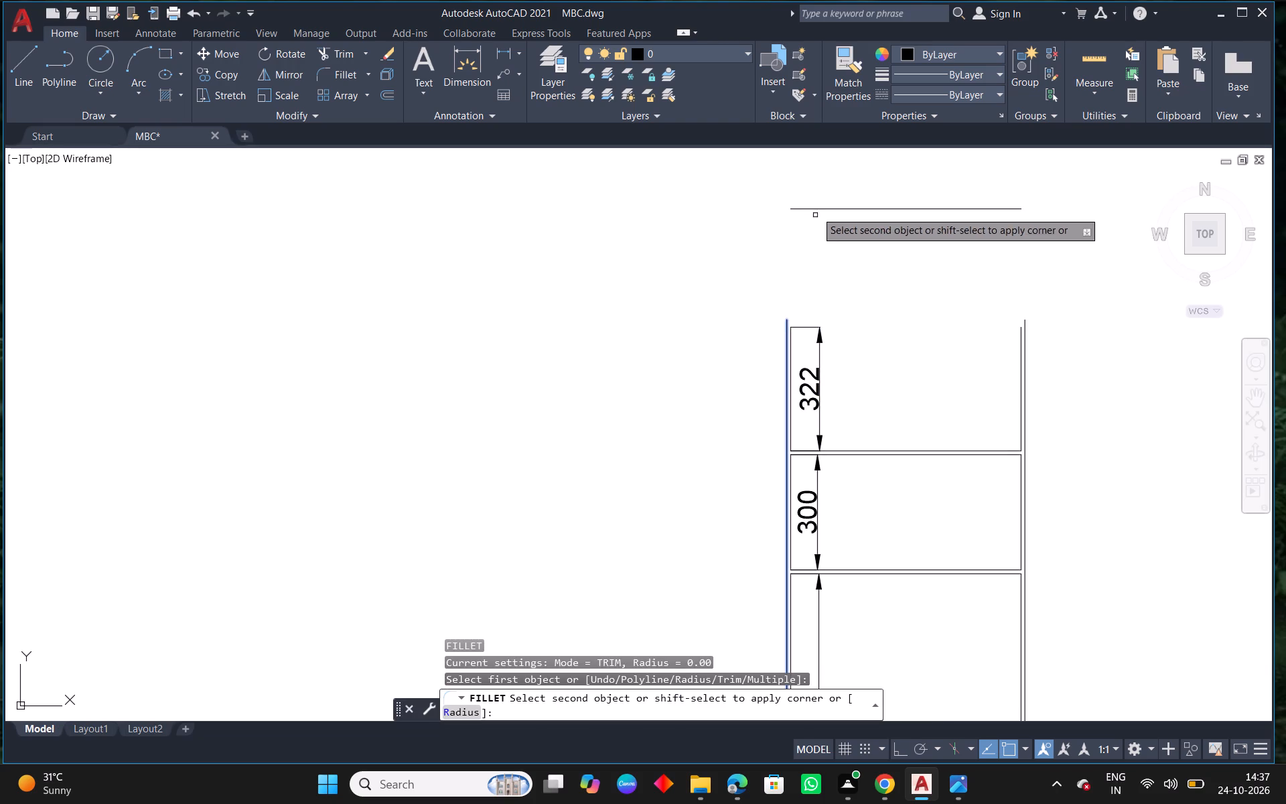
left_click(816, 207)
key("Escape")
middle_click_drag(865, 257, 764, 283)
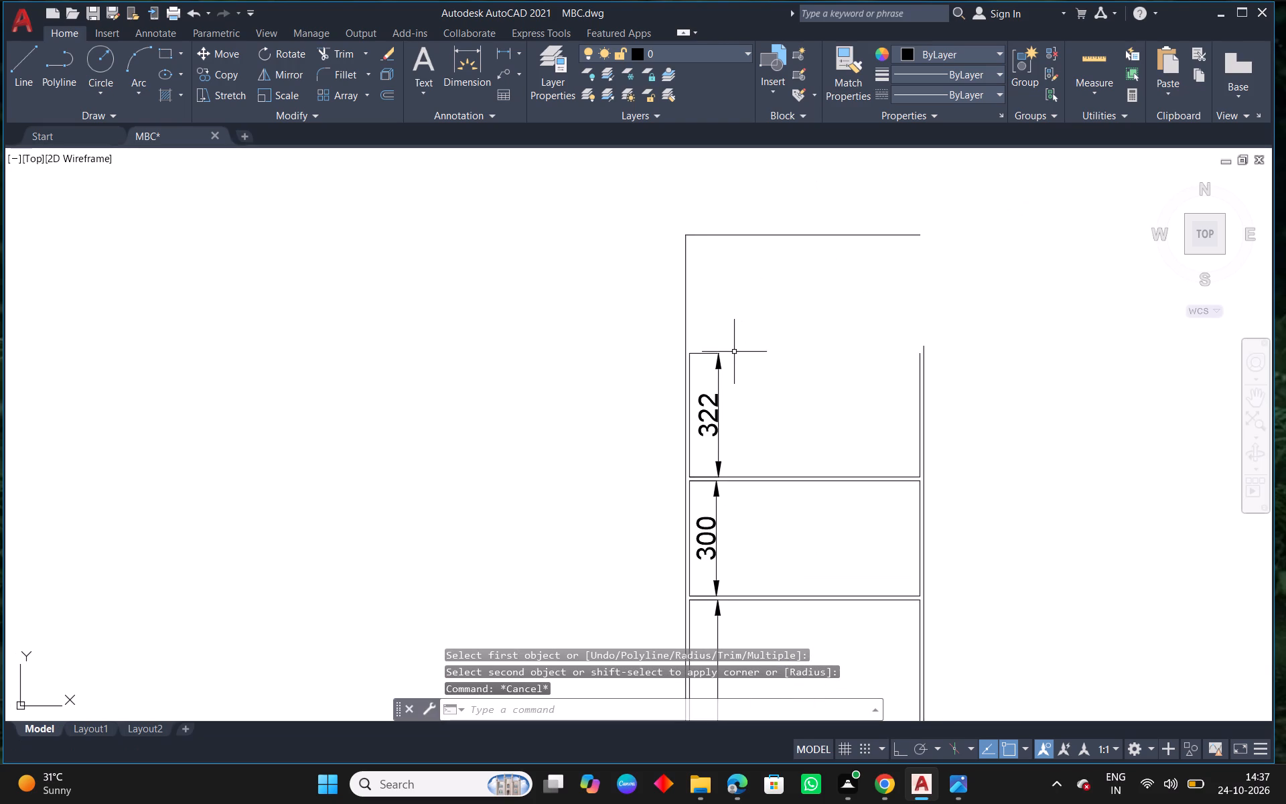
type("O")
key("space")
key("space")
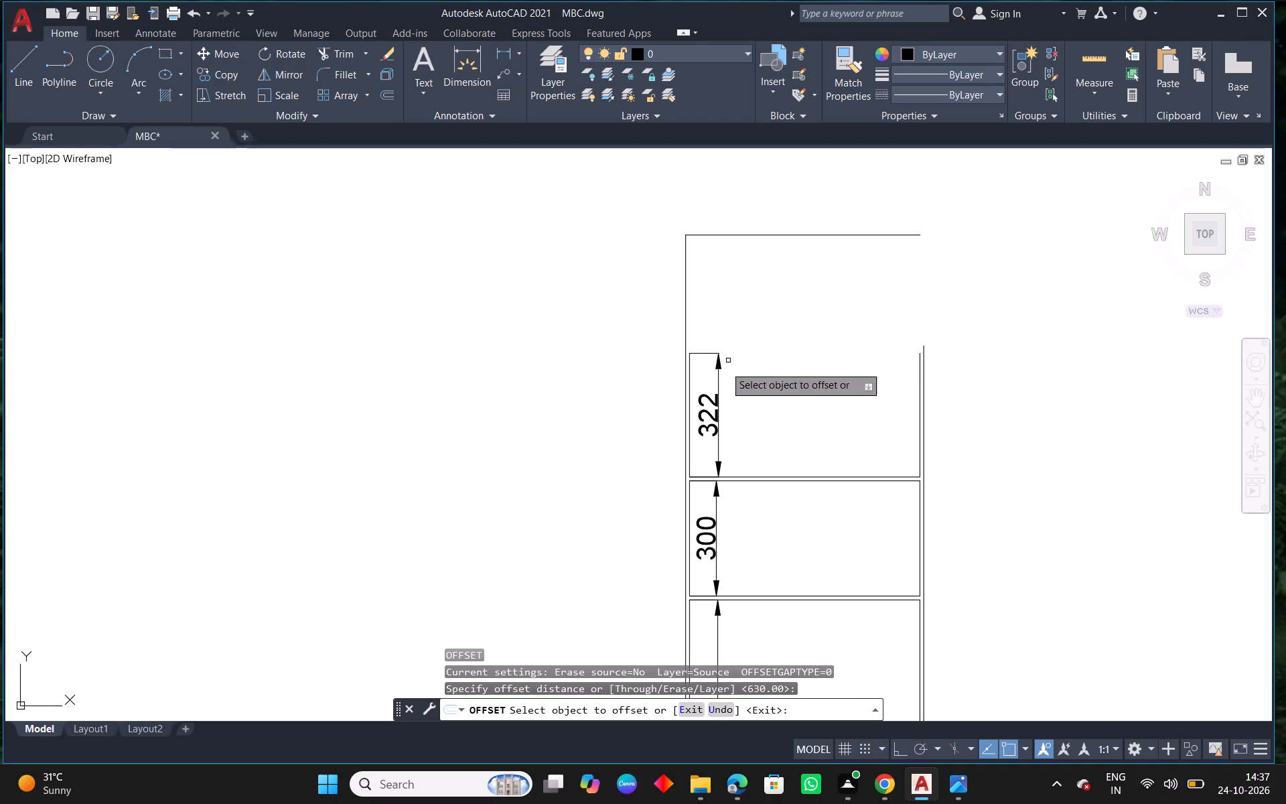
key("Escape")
Stretch the upper end of the loft compartment's height dimension to the new top line so it spans 630.
left_click(718, 371)
left_click(691, 356)
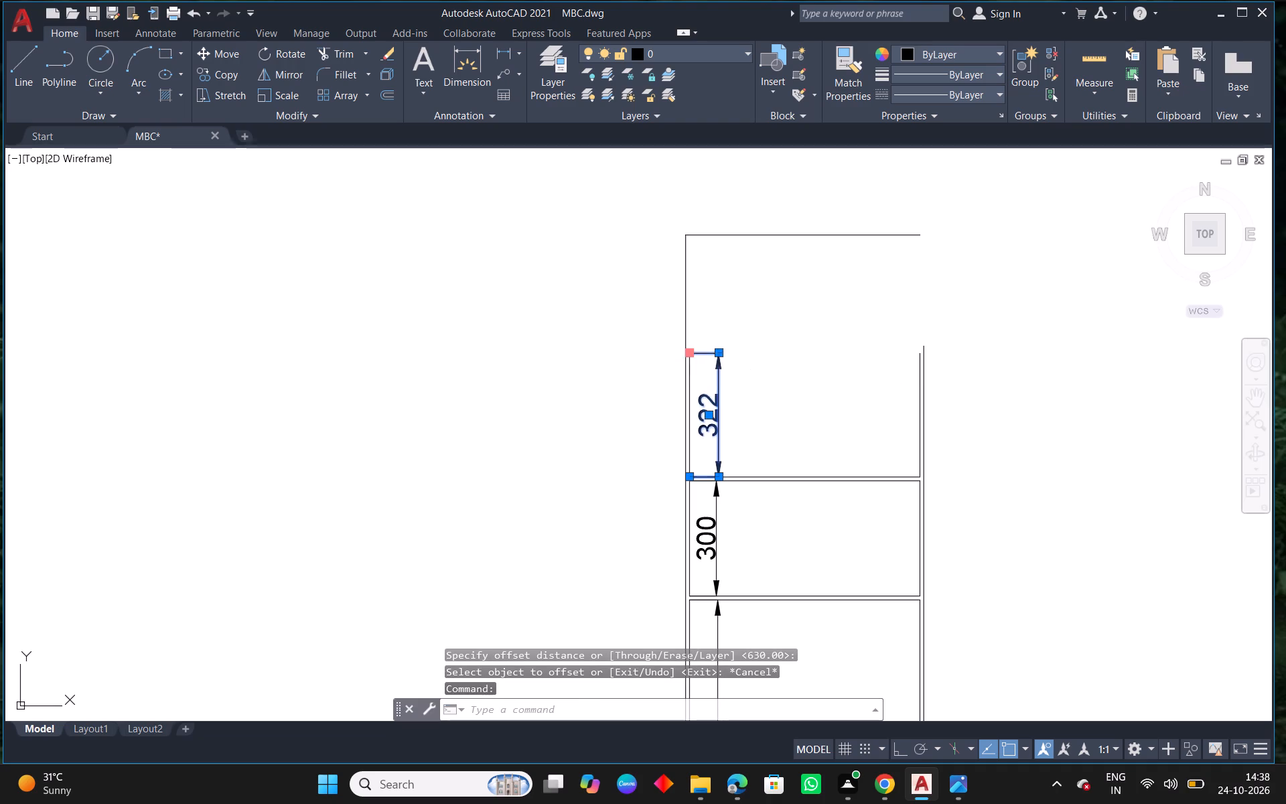
left_click(691, 235)
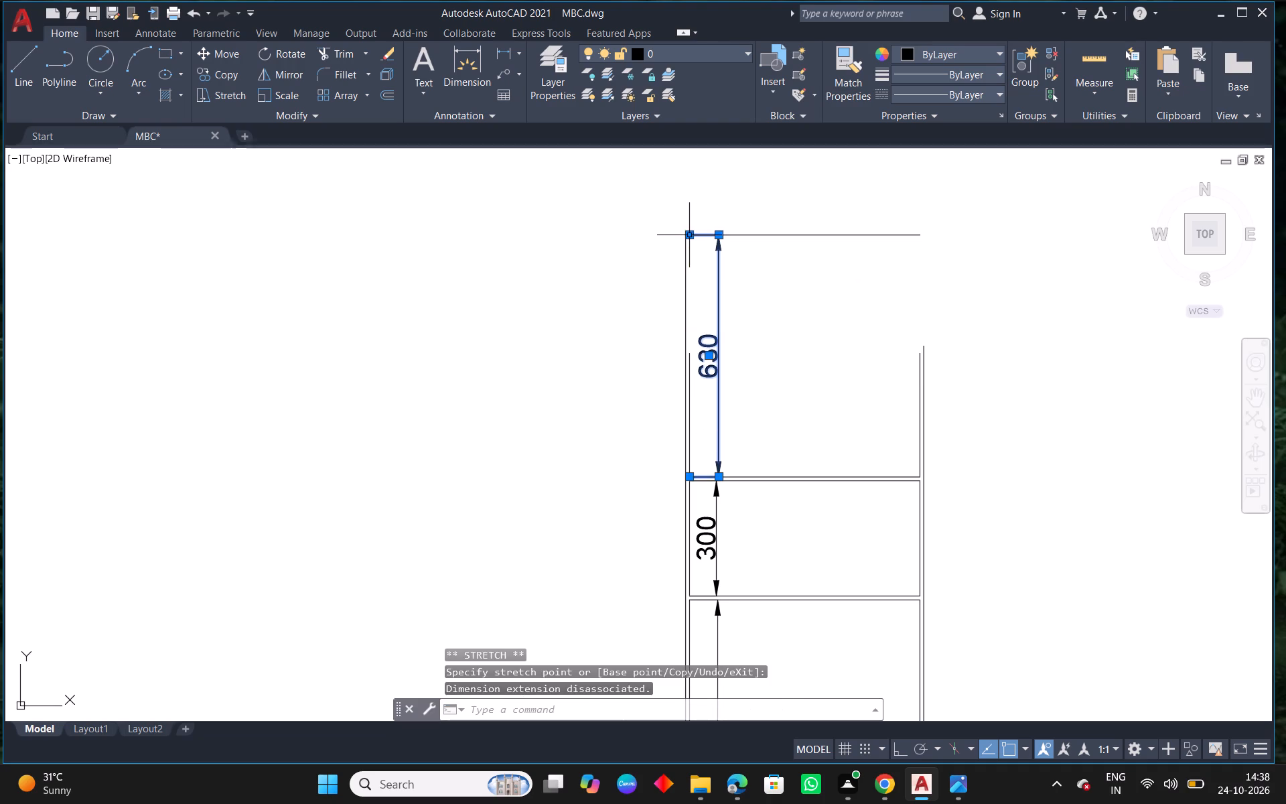
key("Escape")
Offset the loft's top line 10 upward to form the top panel thickness.
middle_click_drag(800, 301, 743, 330)
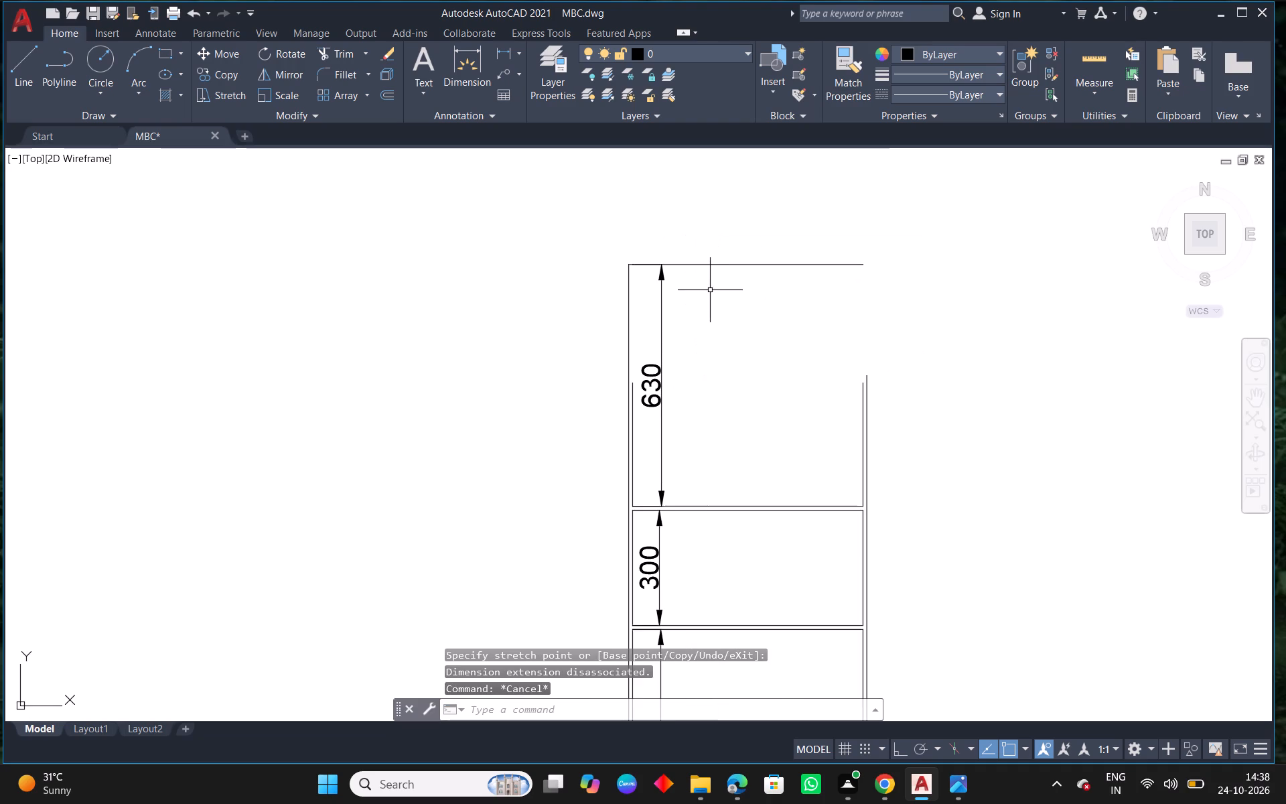
type("O 10")
key("Return")
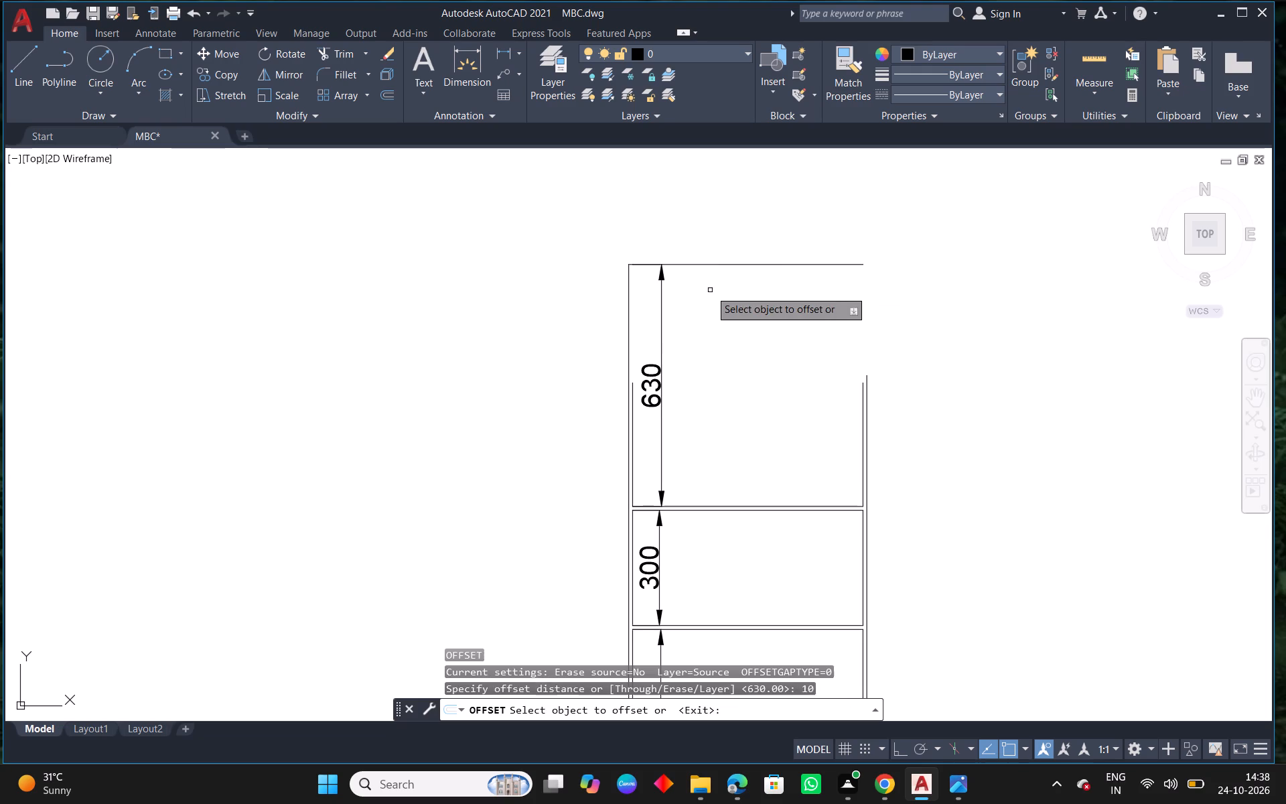
left_click(737, 262)
left_click(741, 237)
key("Escape")
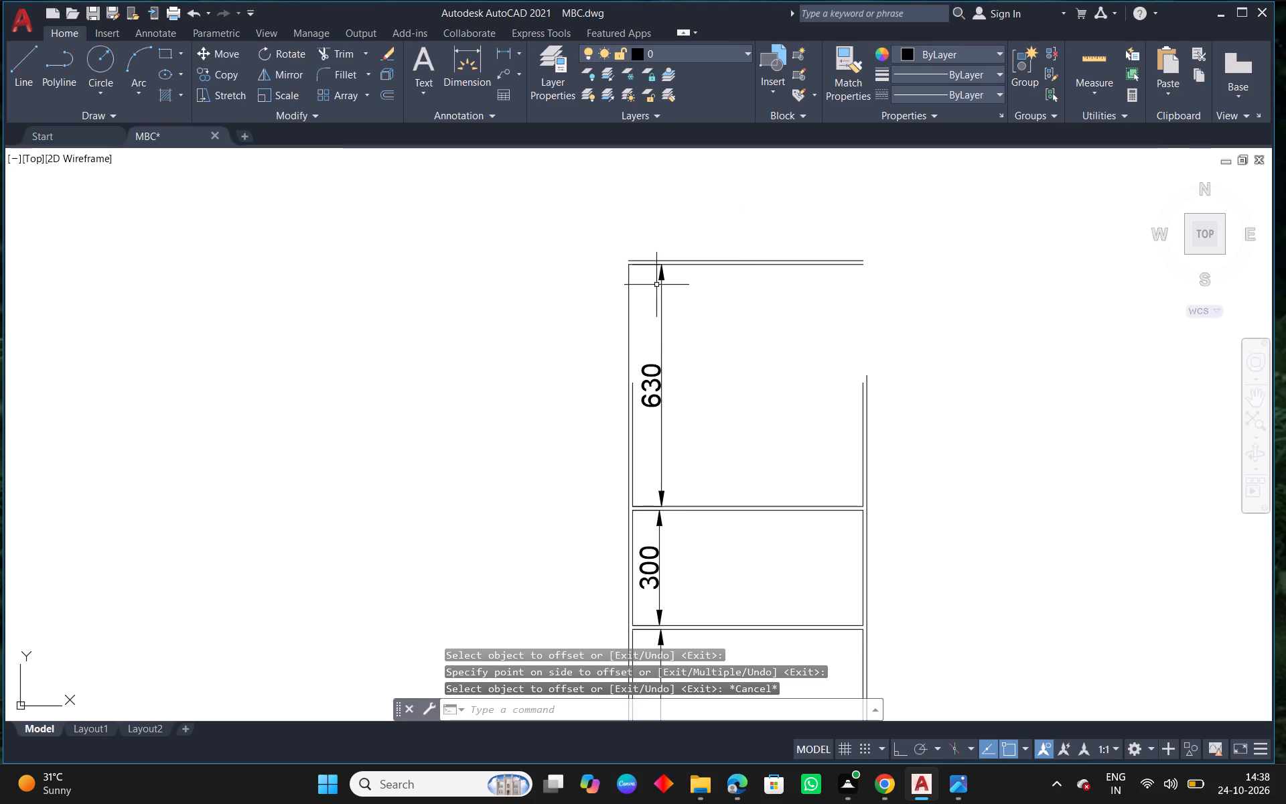
Fillet the inner and outer top lines with the matching left side lines to close the cabinet's upper-left corner.
scroll(655, 291, "up", 1)
type("F")
key("space")
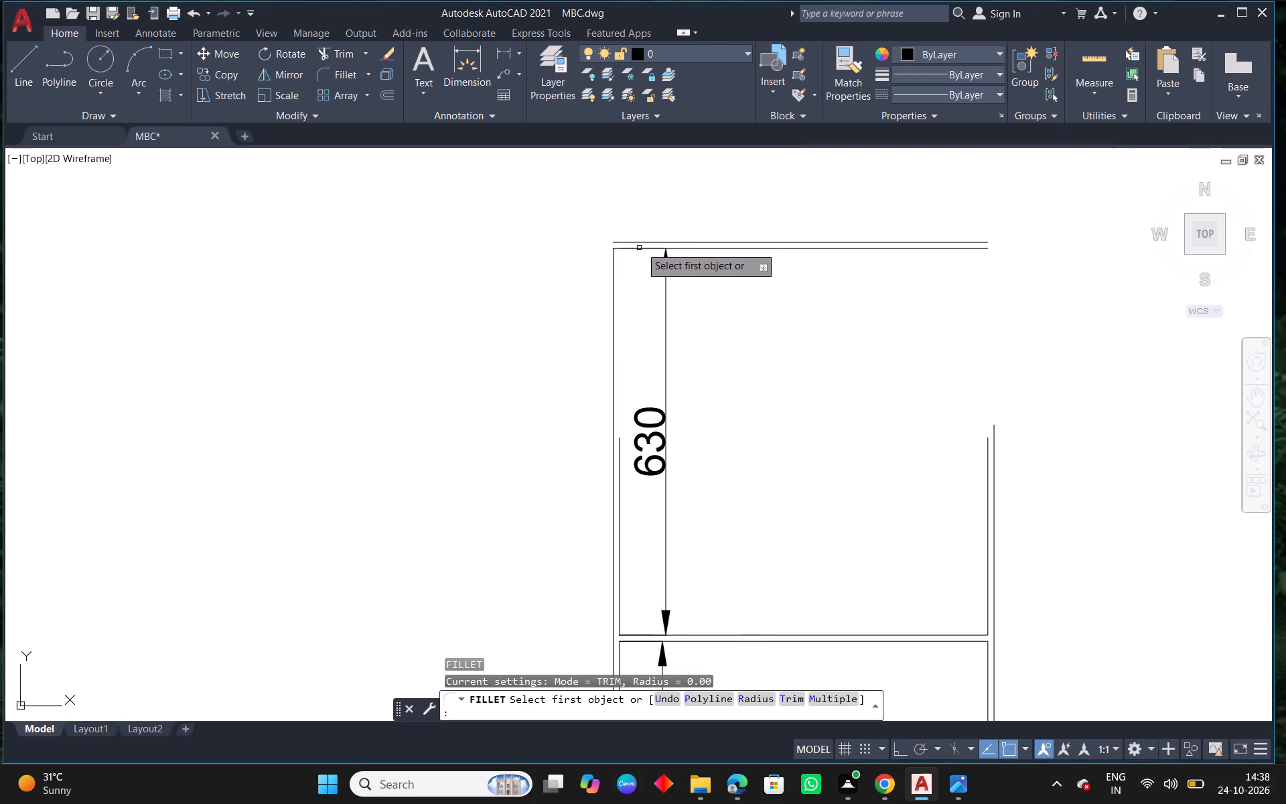
left_click(699, 249)
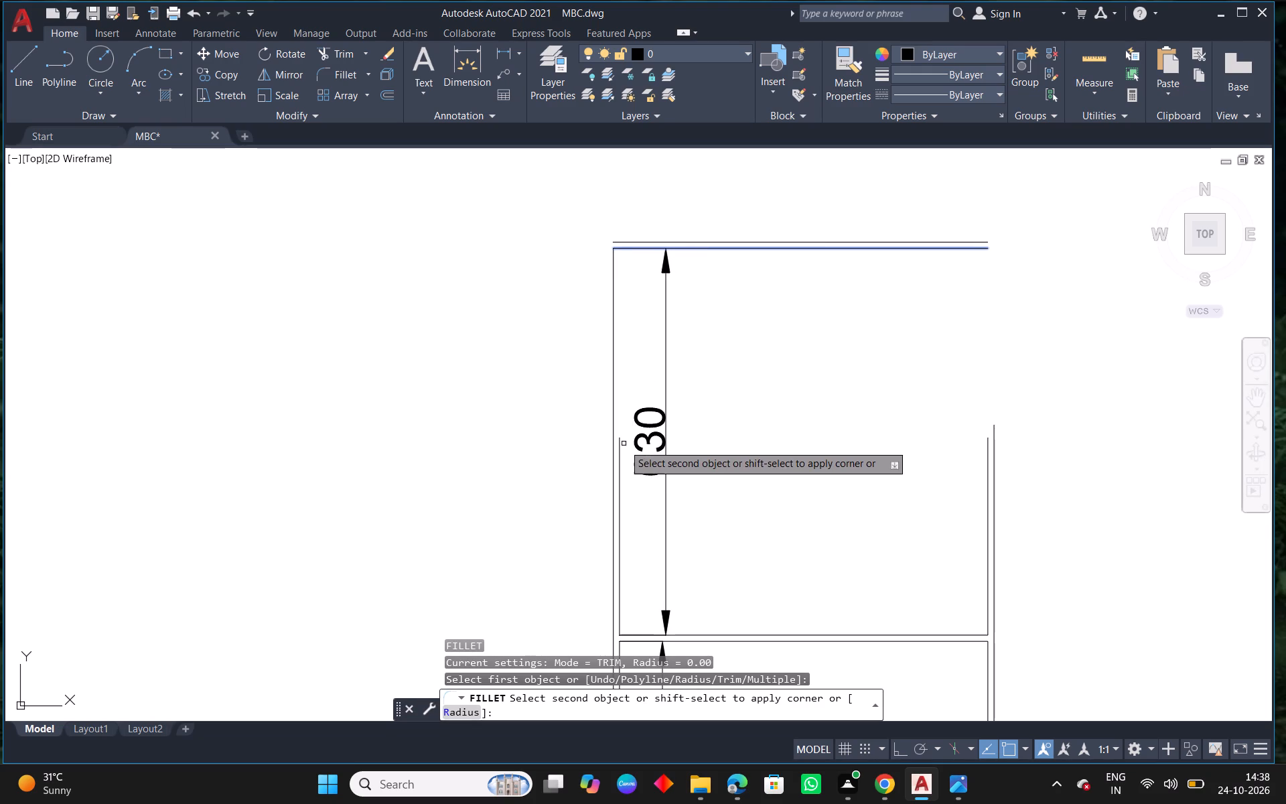
left_click(620, 448)
right_click(562, 272)
left_click(616, 278)
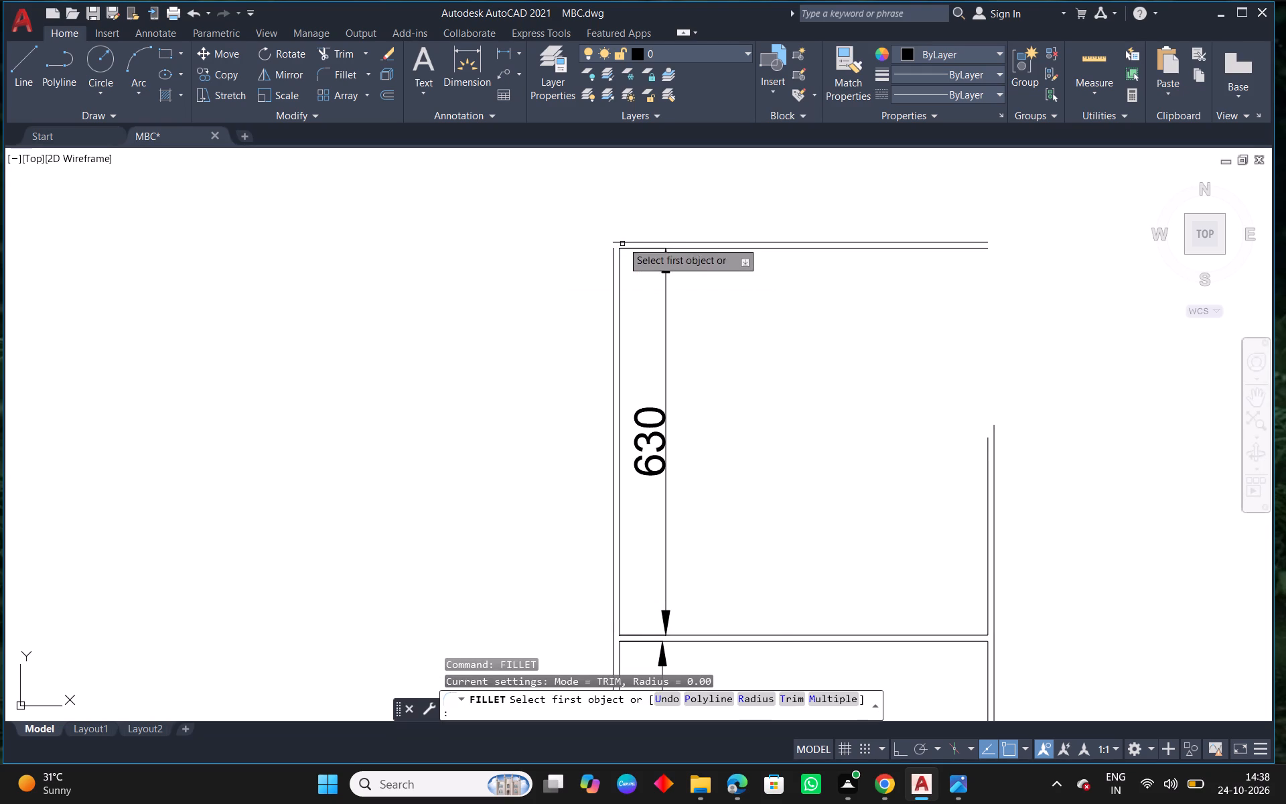
left_click(622, 241)
left_click(613, 261)
key("Escape")
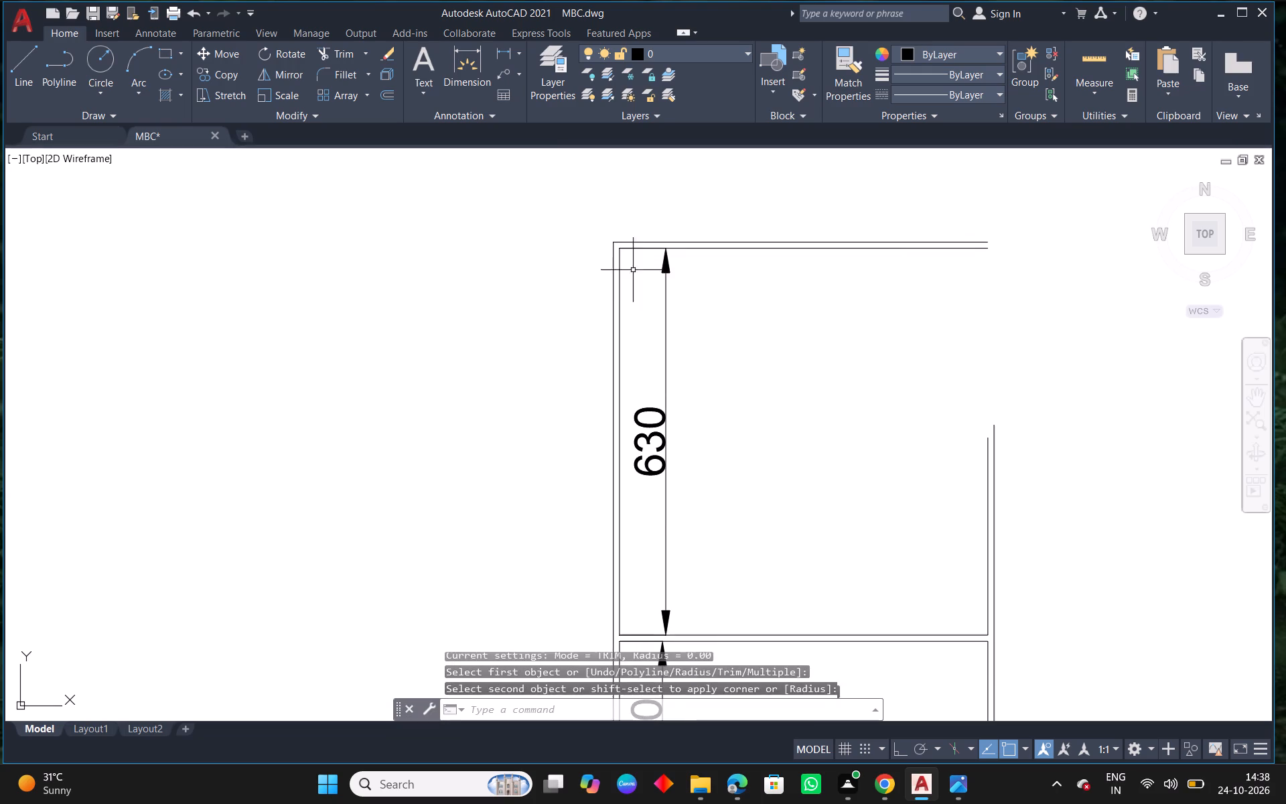
Fillet the inner and outer top lines with the matching right side lines to close the cabinet's upper-right corner.
scroll(678, 316, "down", 2)
middle_click_drag(879, 391, 689, 354)
type("F")
key("space")
scroll(606, 272, "up", 1)
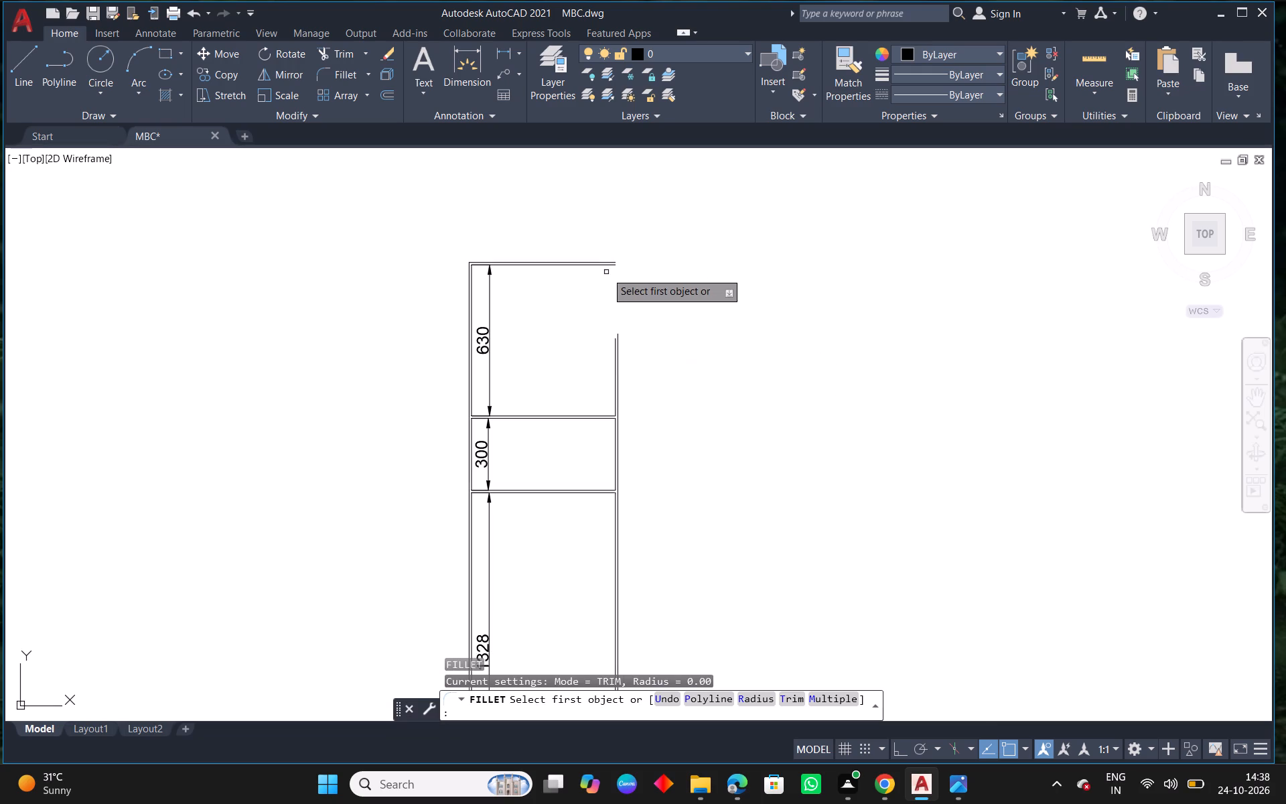
left_click(608, 262)
left_click(618, 385)
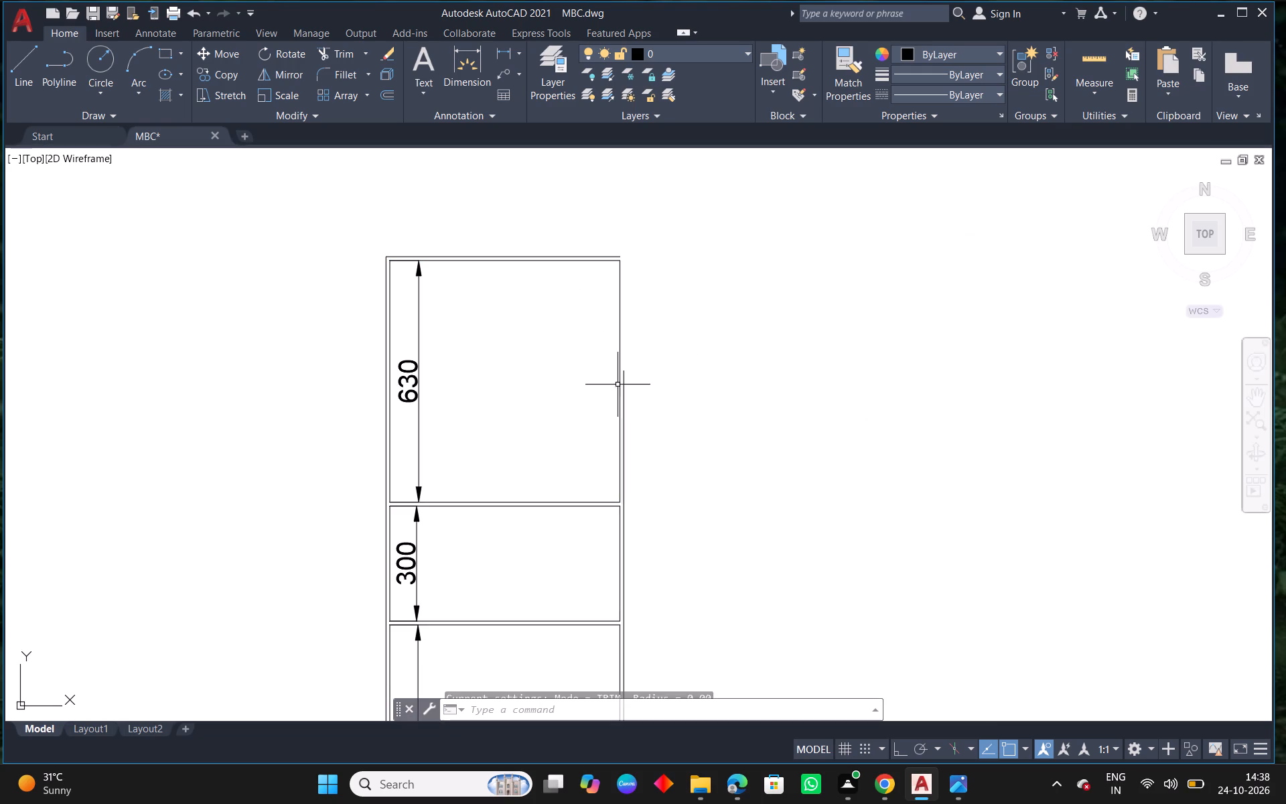
right_click(553, 295)
left_click(599, 305)
left_click(610, 256)
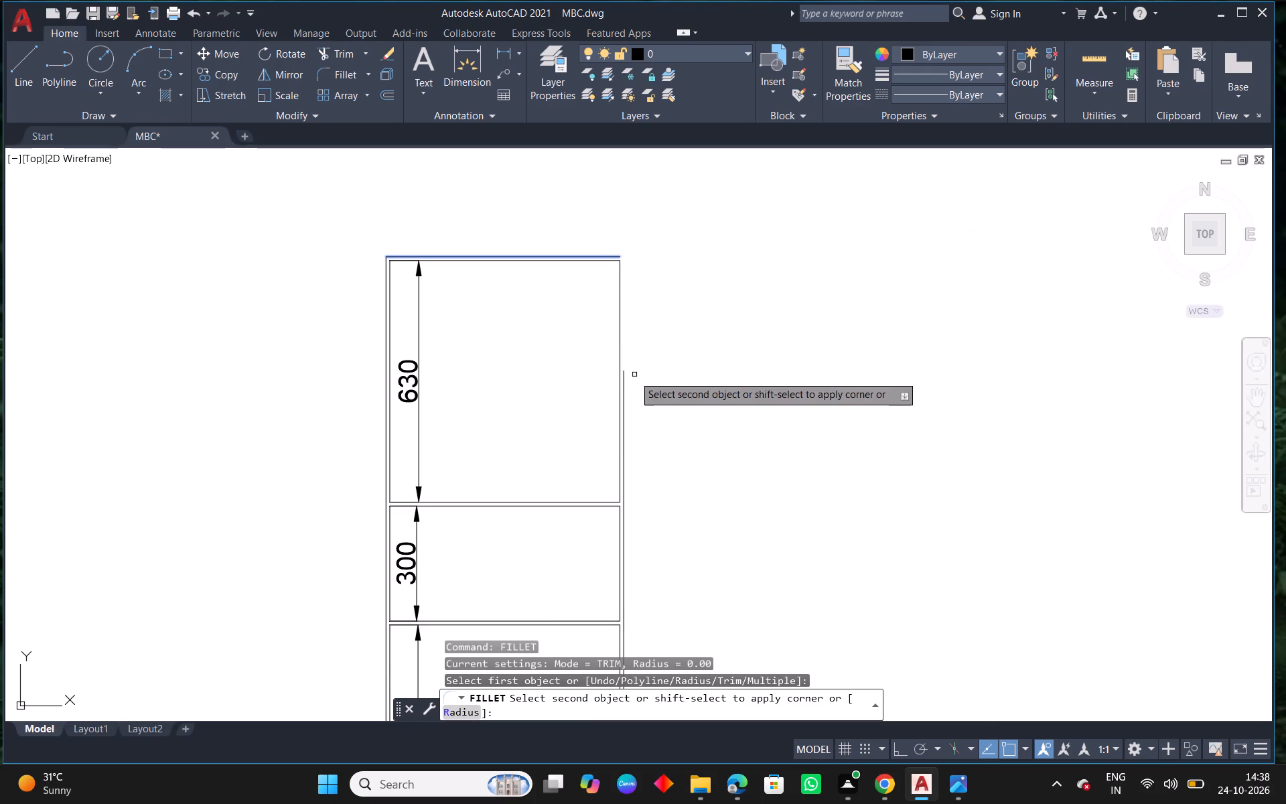
left_click(626, 381)
key("Escape")
scroll(536, 353, "down", 2)
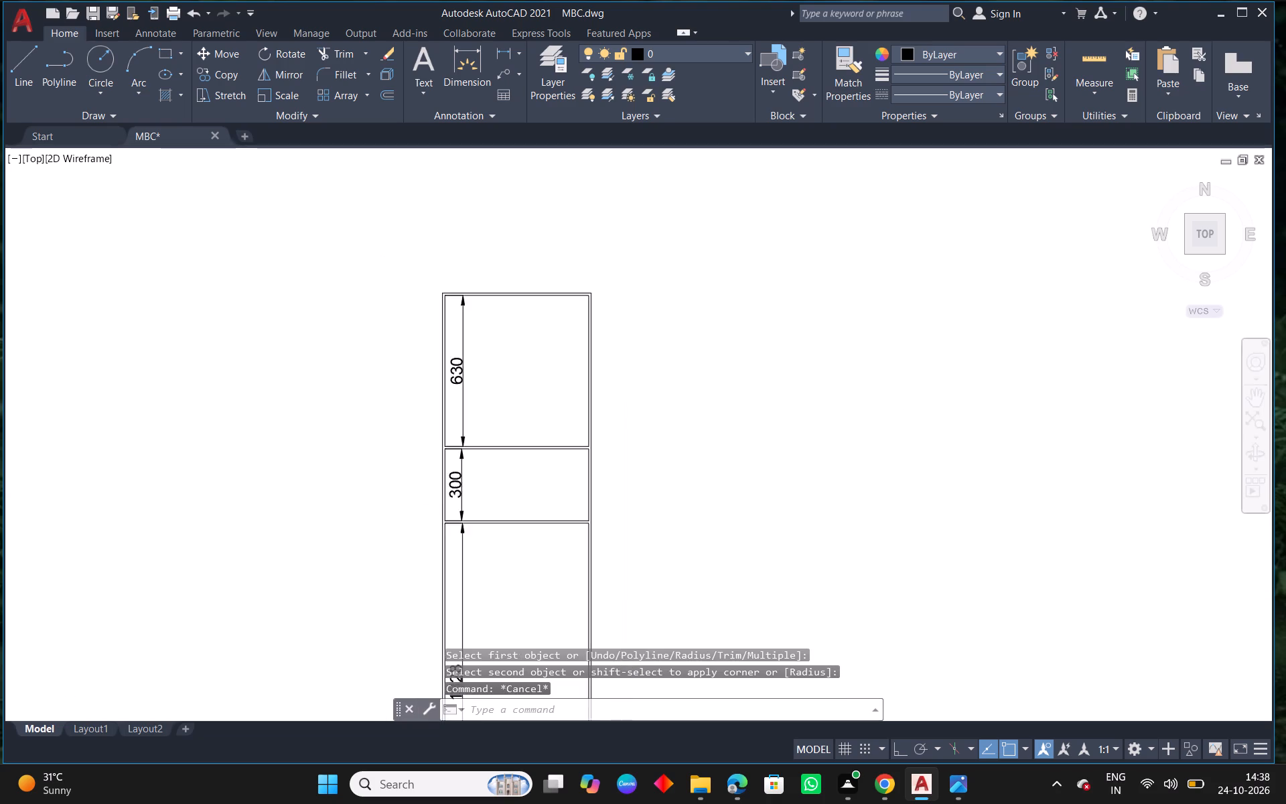
Offset the cabinet's outer top line 100 upward, following the reference inner side view.
scroll(677, 448, "down", 1)
middle_click_drag(741, 553, 814, 475)
scroll(814, 475, "down", 1)
scroll(694, 507, "down", 2)
scroll(607, 494, "down", 3)
middle_click_drag(513, 500, 539, 500)
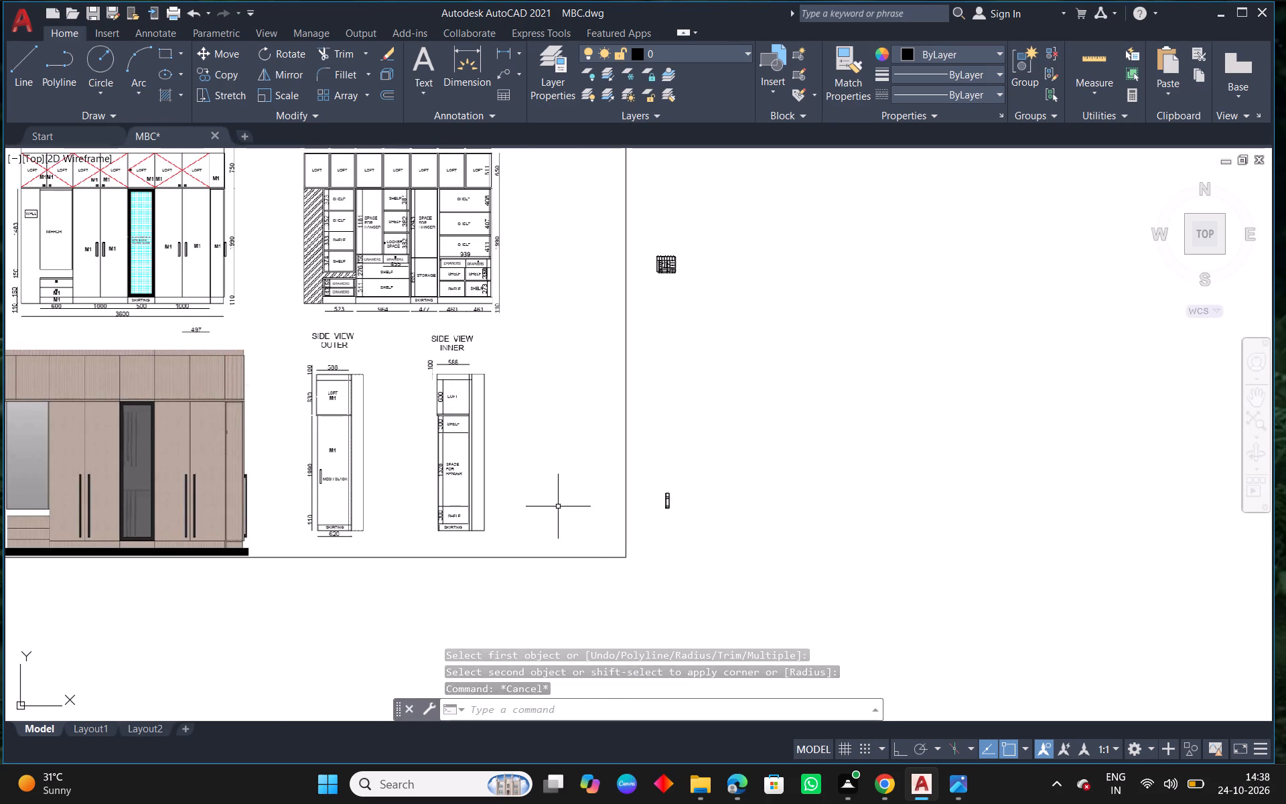
scroll(447, 420, "up", 2)
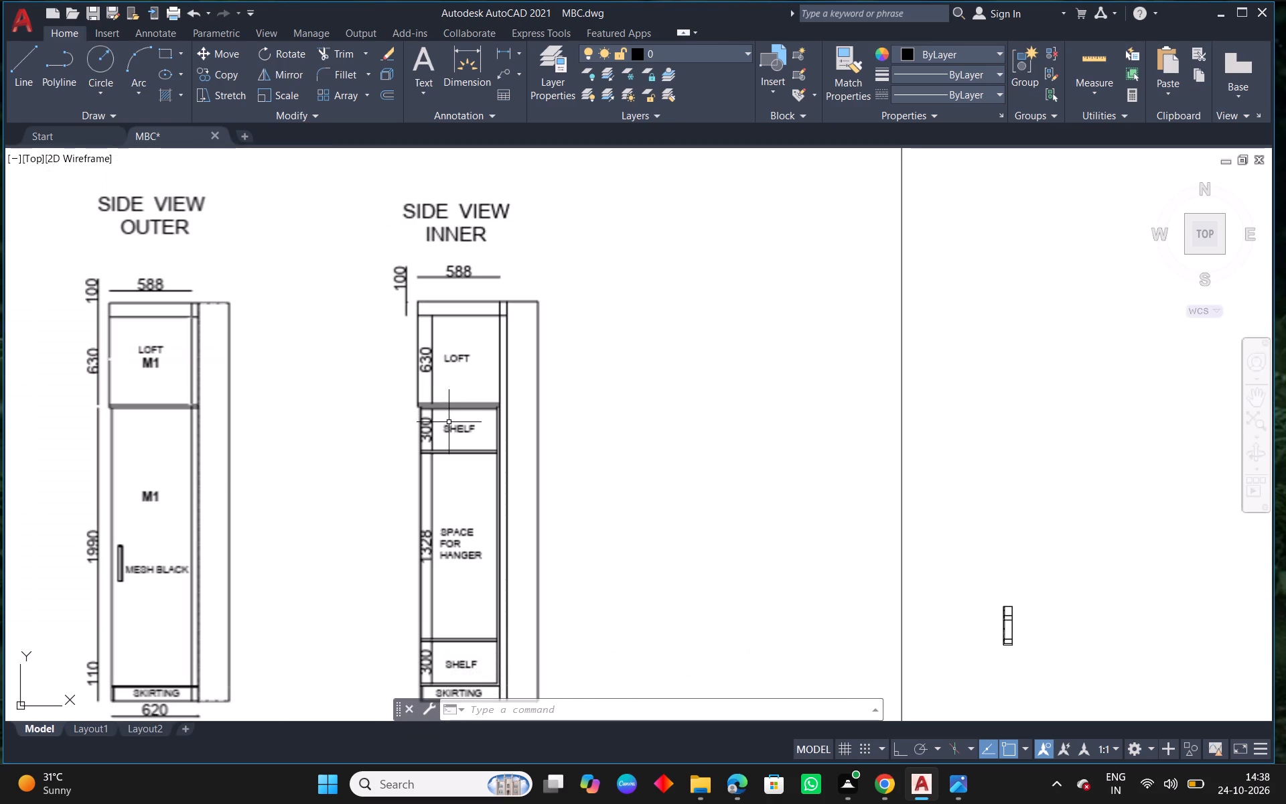
middle_click_drag(988, 525, 761, 486)
scroll(816, 555, "up", 3)
scroll(676, 588, "up", 3)
middle_click_drag(703, 636, 740, 488)
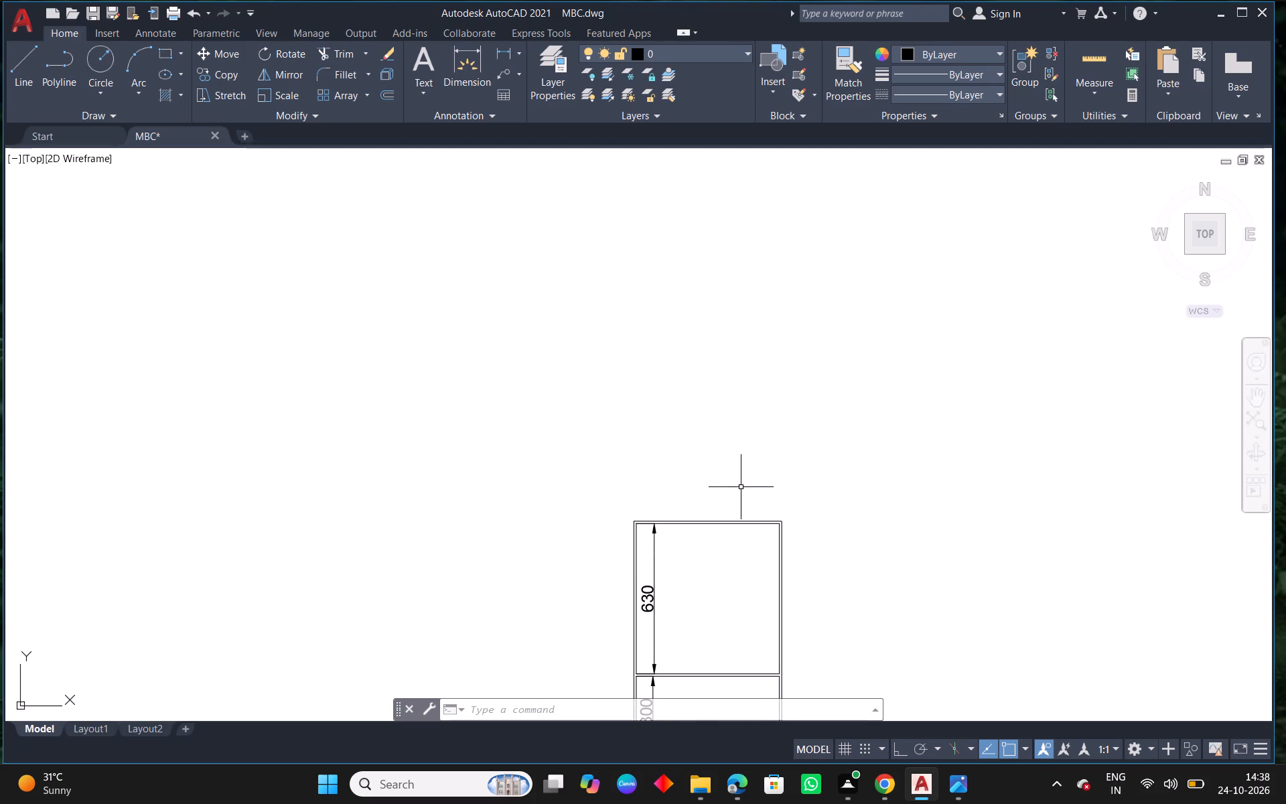
type("O 100")
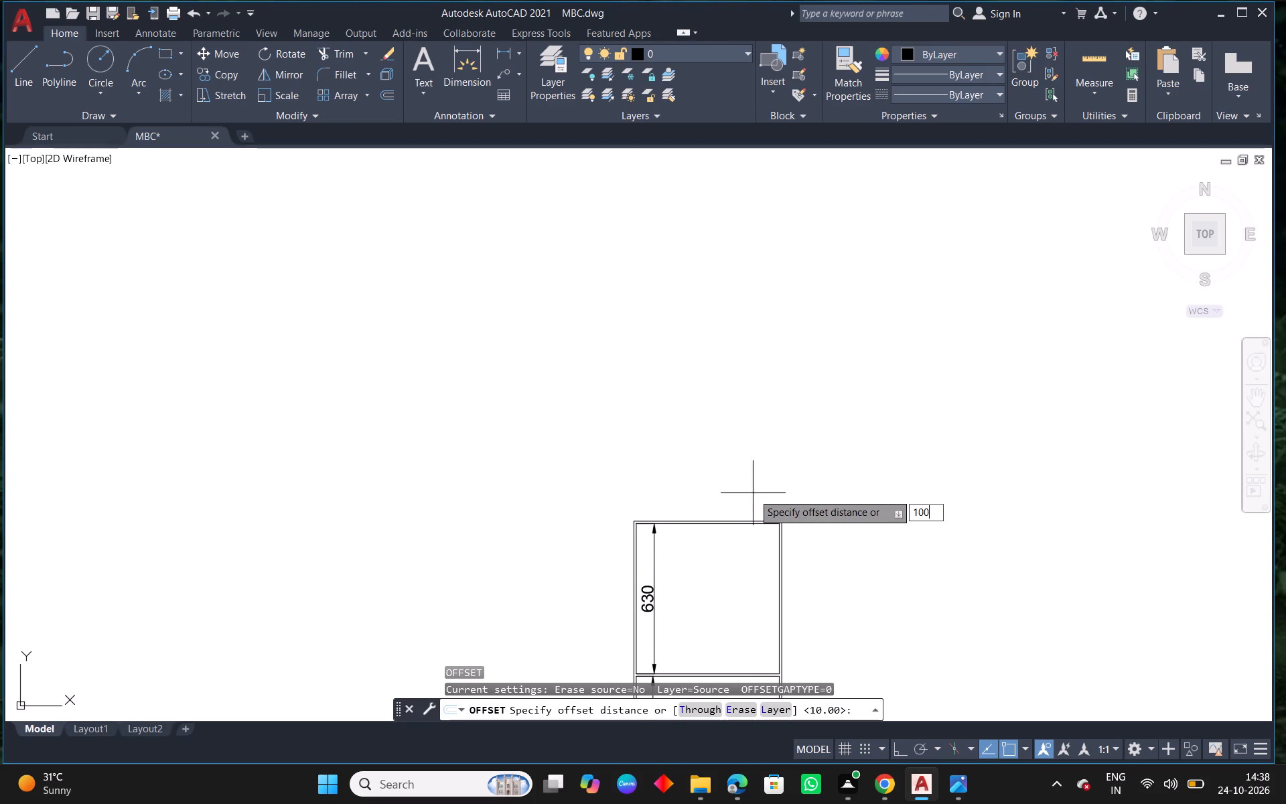
key("Return")
left_click_drag(754, 519, 757, 513)
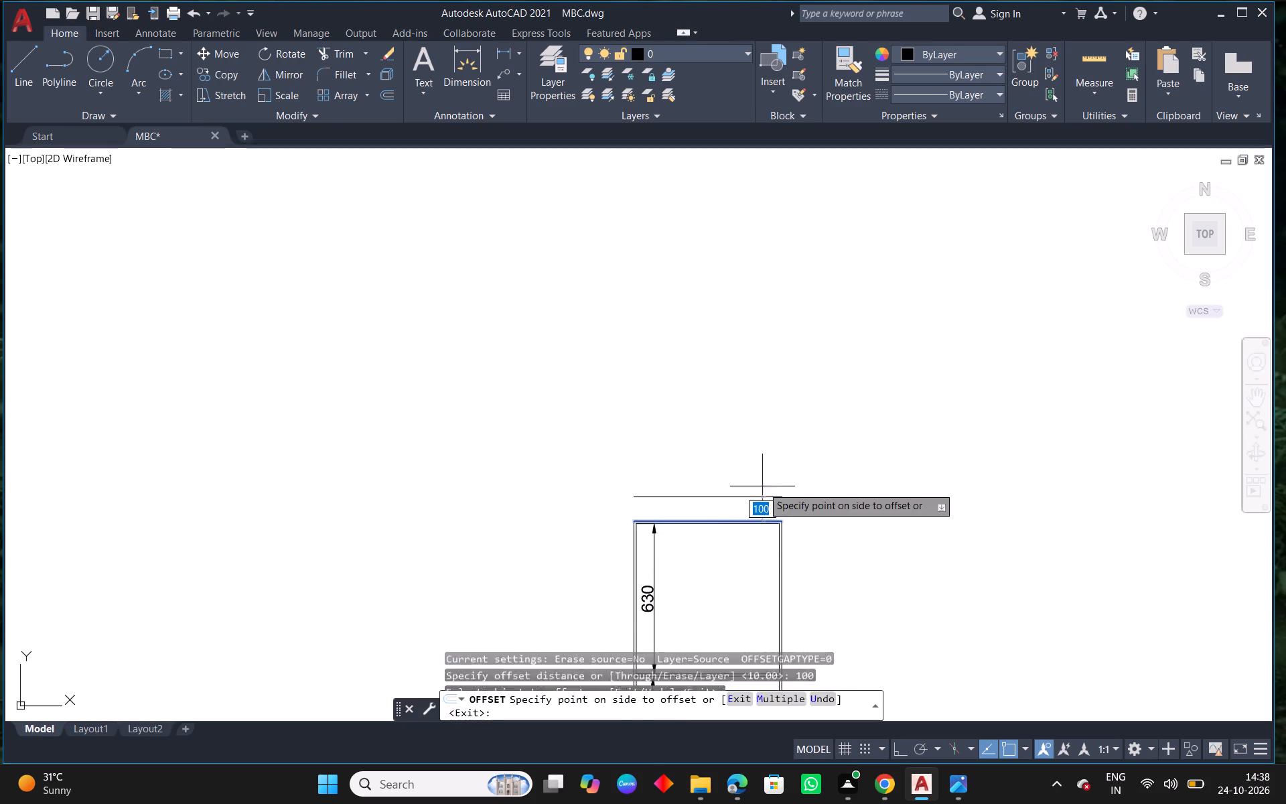
left_click(763, 484)
right_click(719, 422)
left_click(775, 442)
Fillet both ends of the new upper line with the cabinet's outer side lines to close the top strip.
scroll(618, 516, "up", 2)
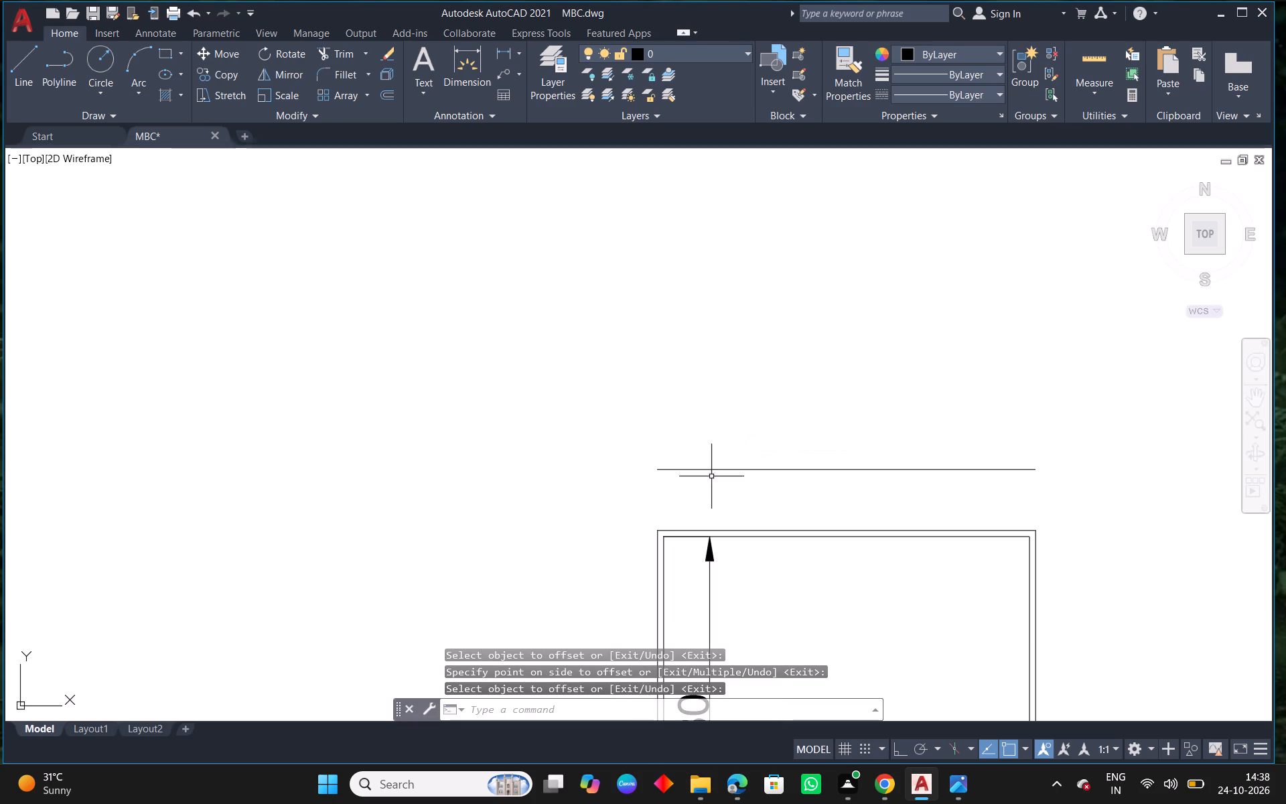
left_click(354, 72)
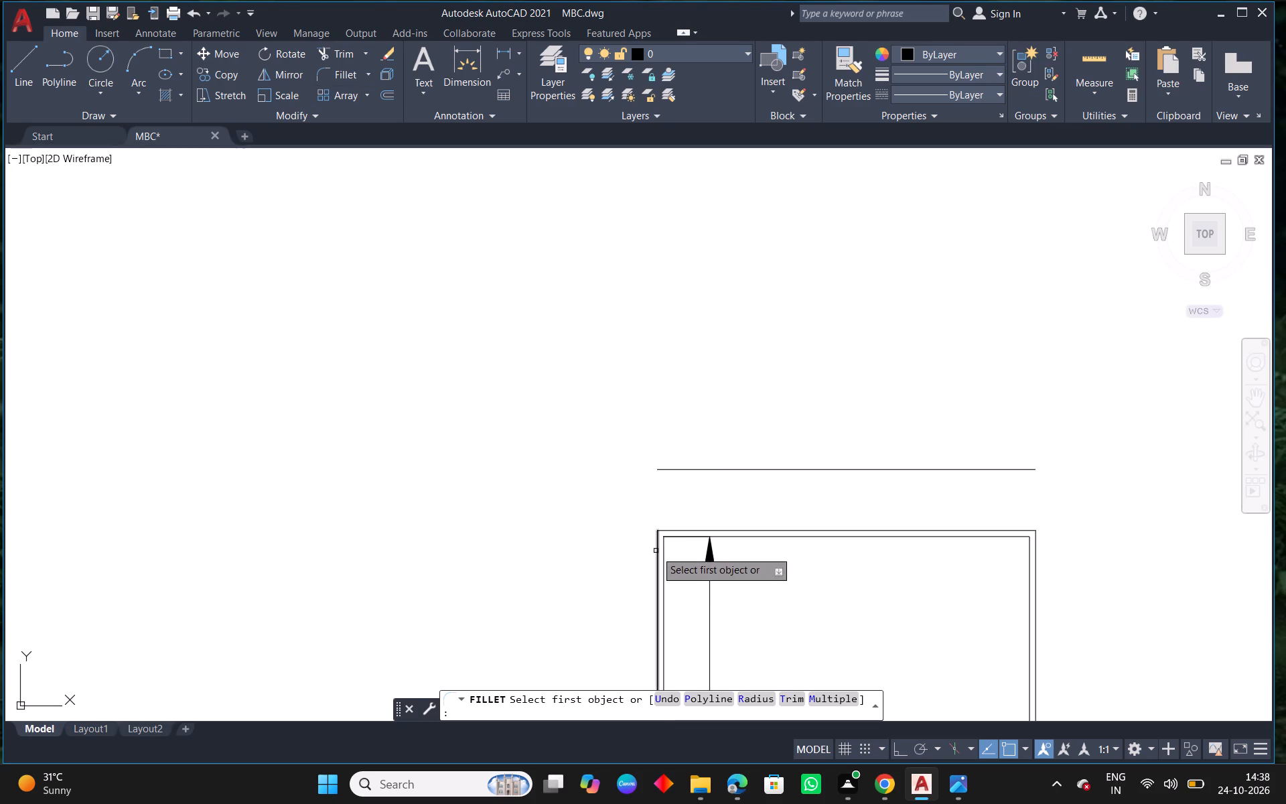
left_click(656, 550)
left_click(680, 468)
right_click(636, 407)
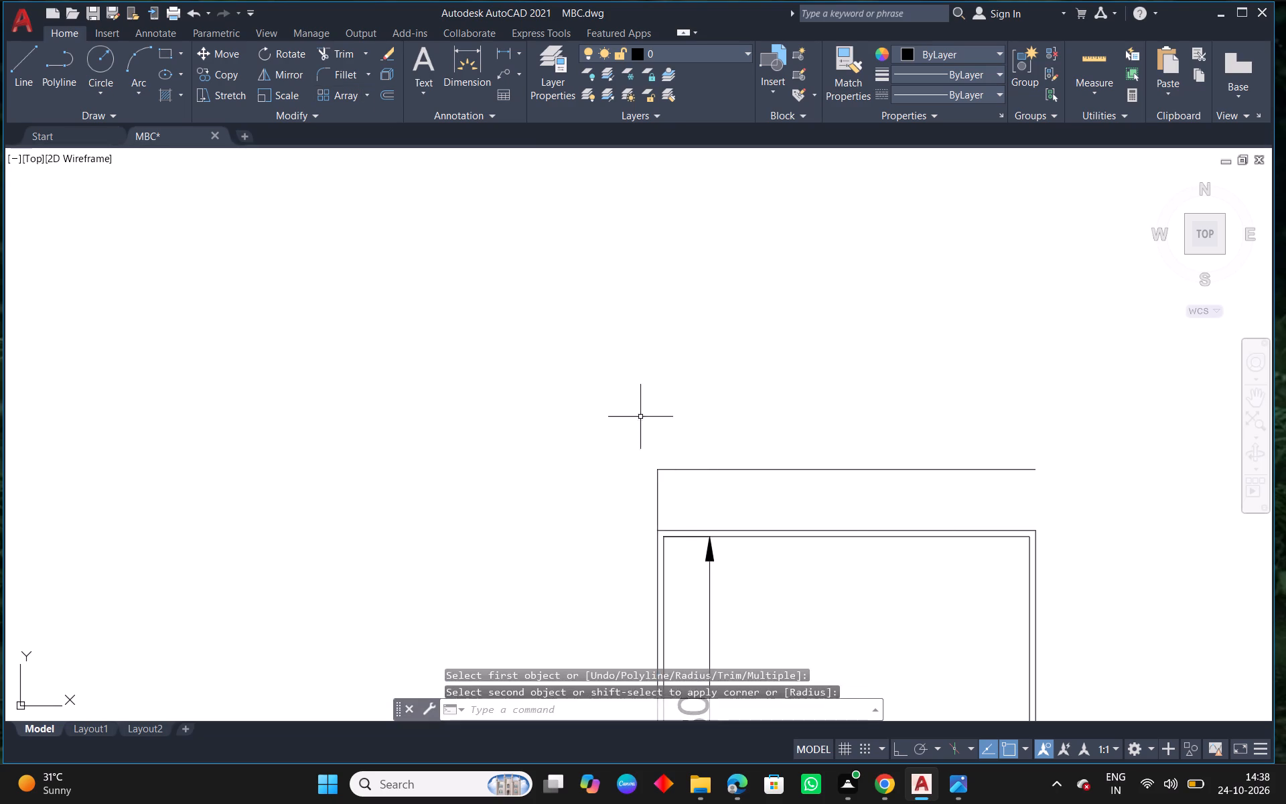
left_click(689, 417)
left_click(1019, 470)
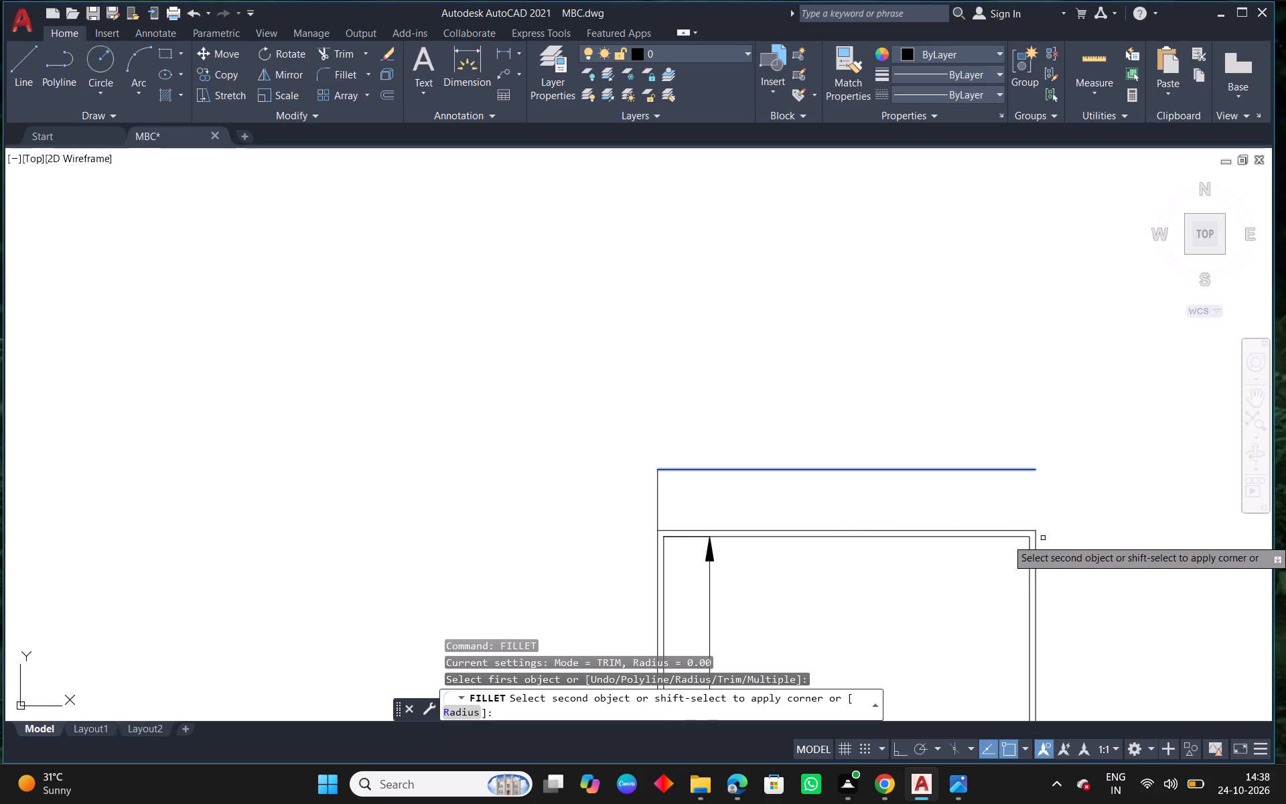
left_click(1036, 544)
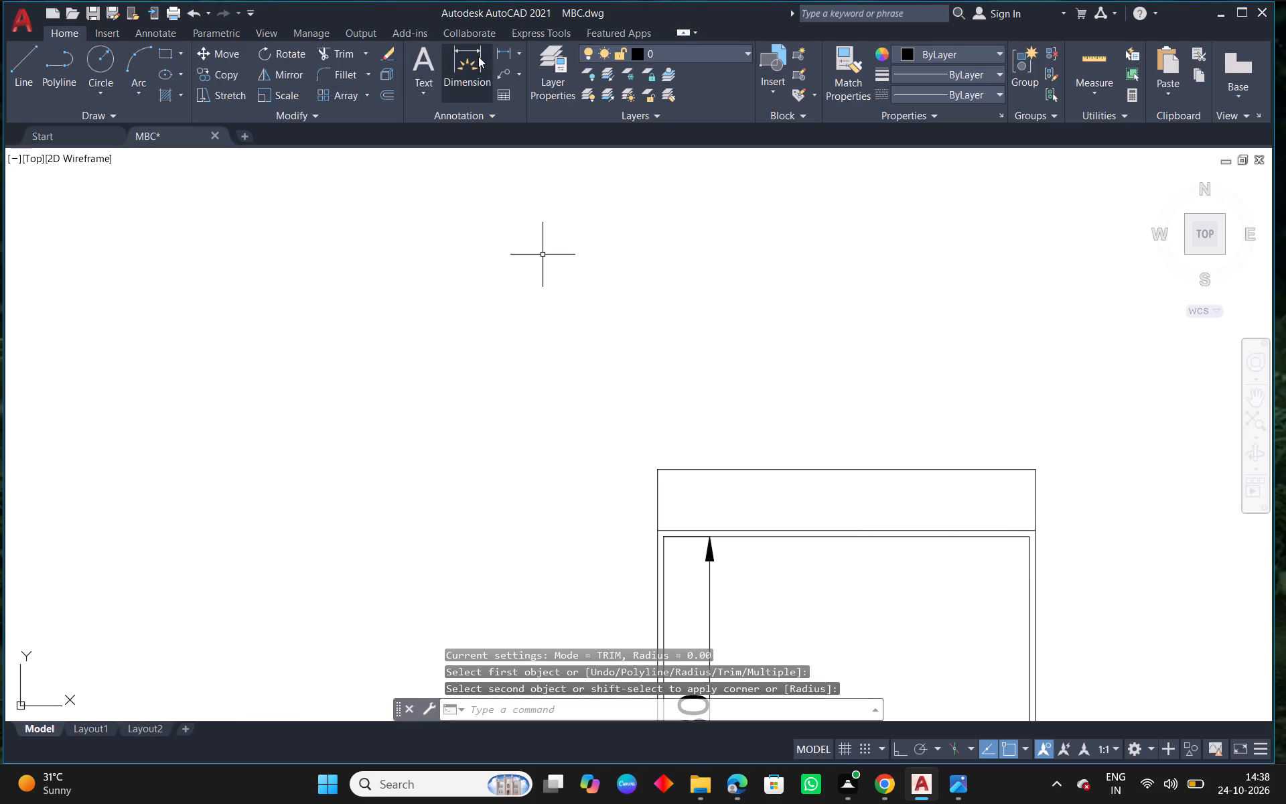
Dimension the height of the strip above the loft, placing the dimension outside the cabinet's left side.
left_click(460, 53)
scroll(669, 460, "up", 1)
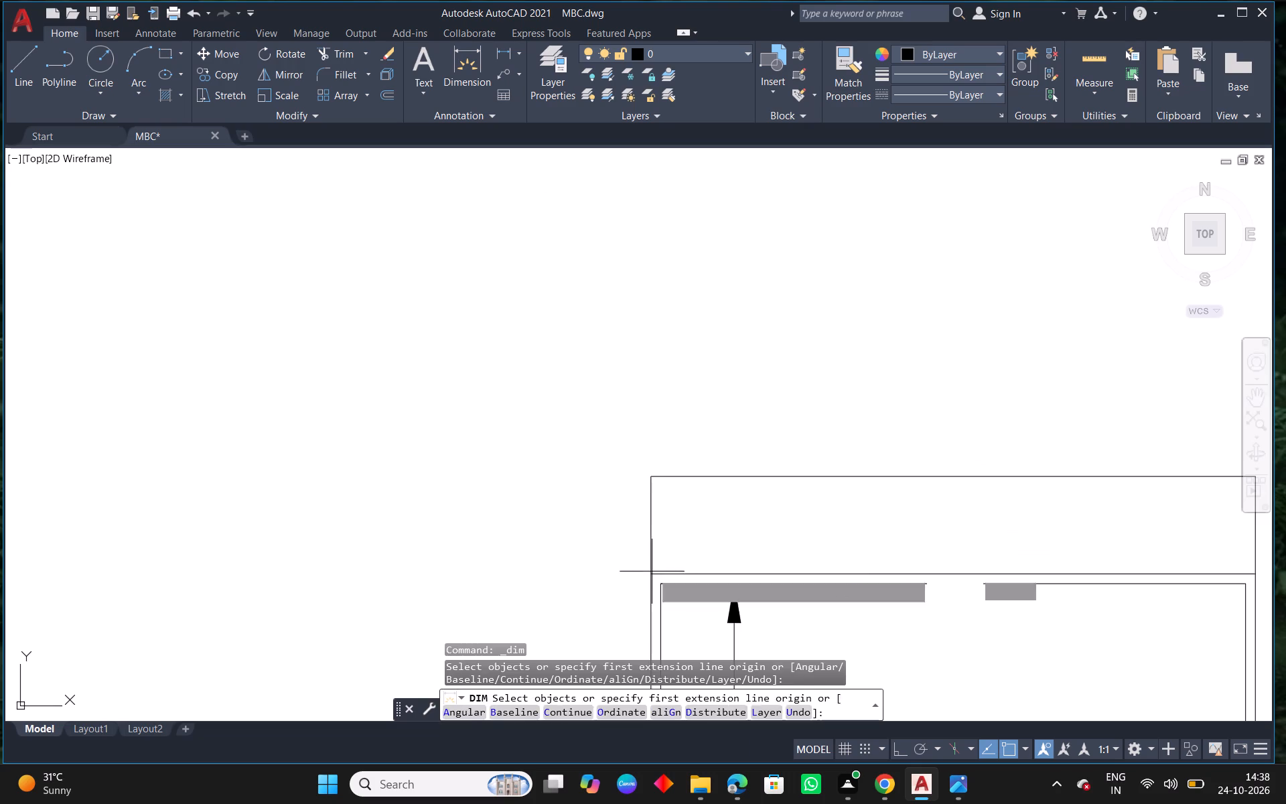
left_click(652, 576)
left_click(652, 472)
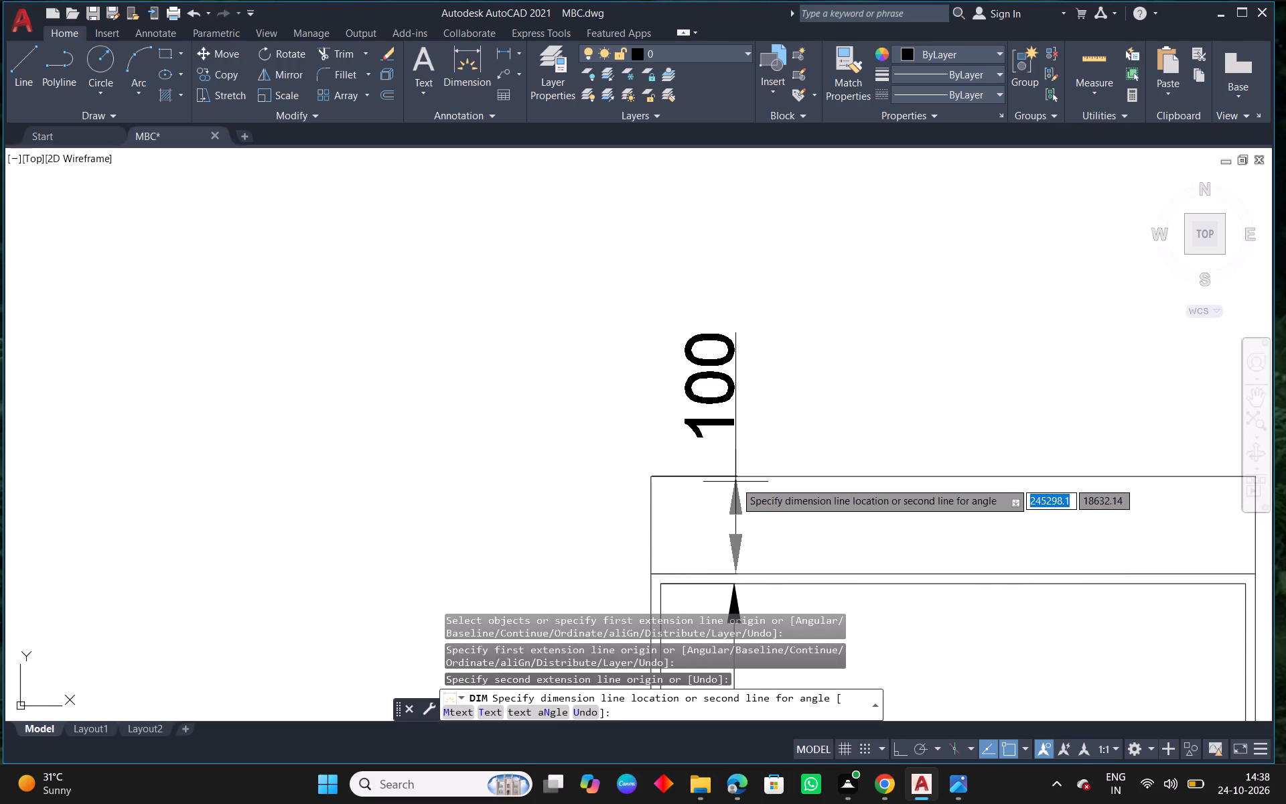
left_click(593, 473)
right_click(593, 473)
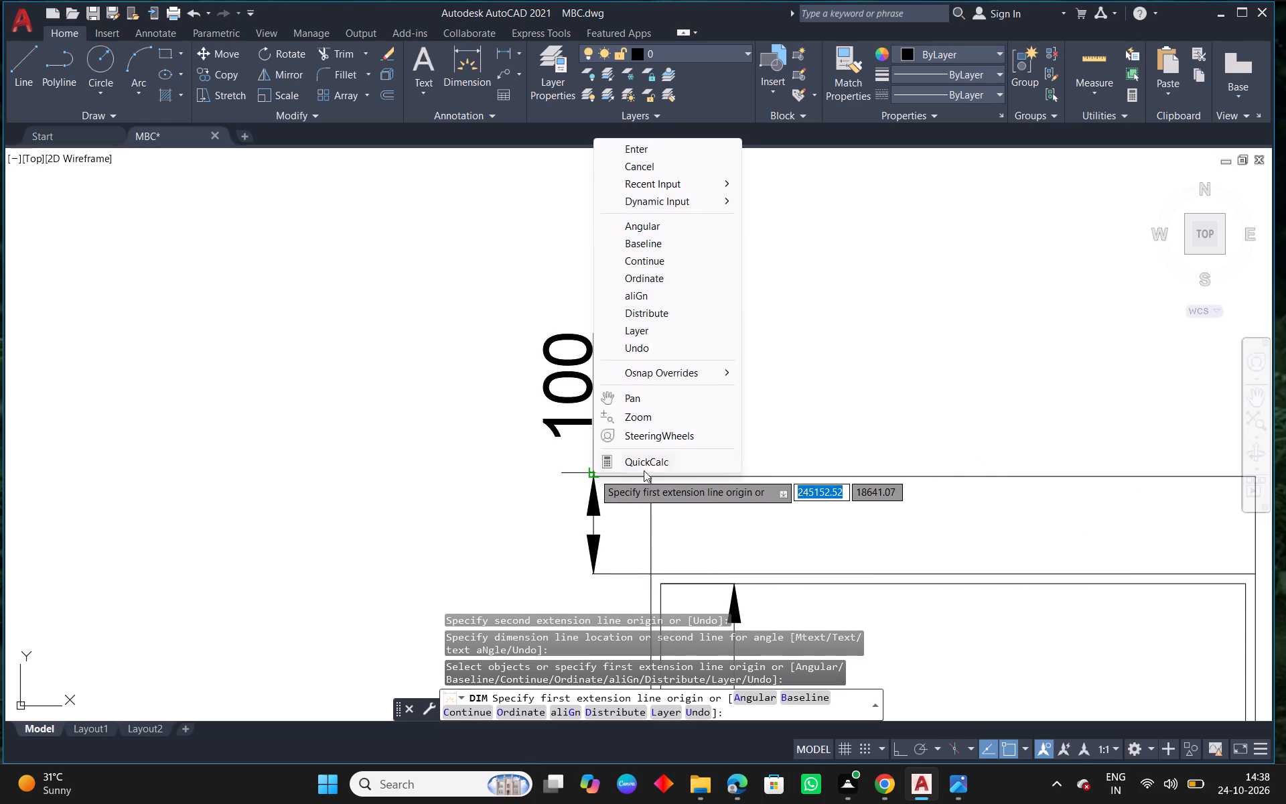
left_click(629, 147)
Dimension the width of the skirting's top line, placing the dimension below the skirting.
scroll(713, 381, "down", 13)
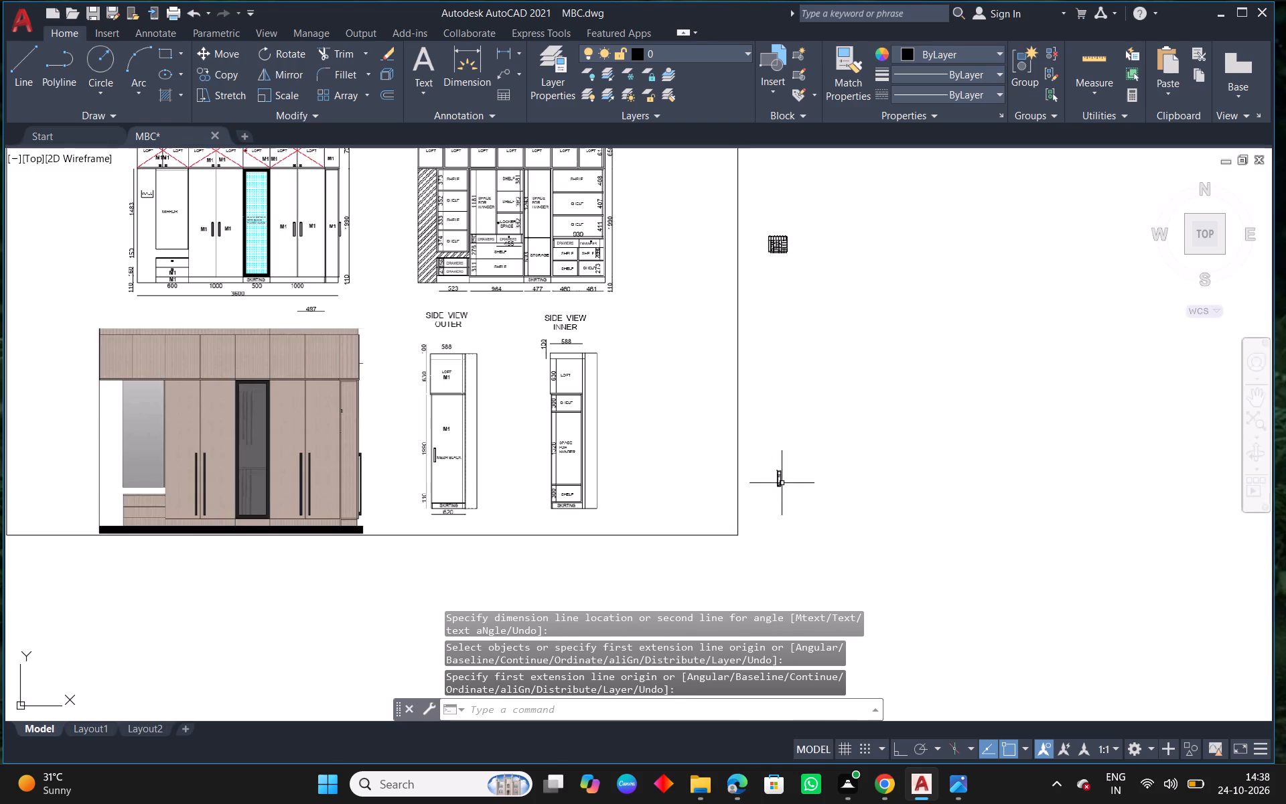
scroll(549, 360, "up", 3)
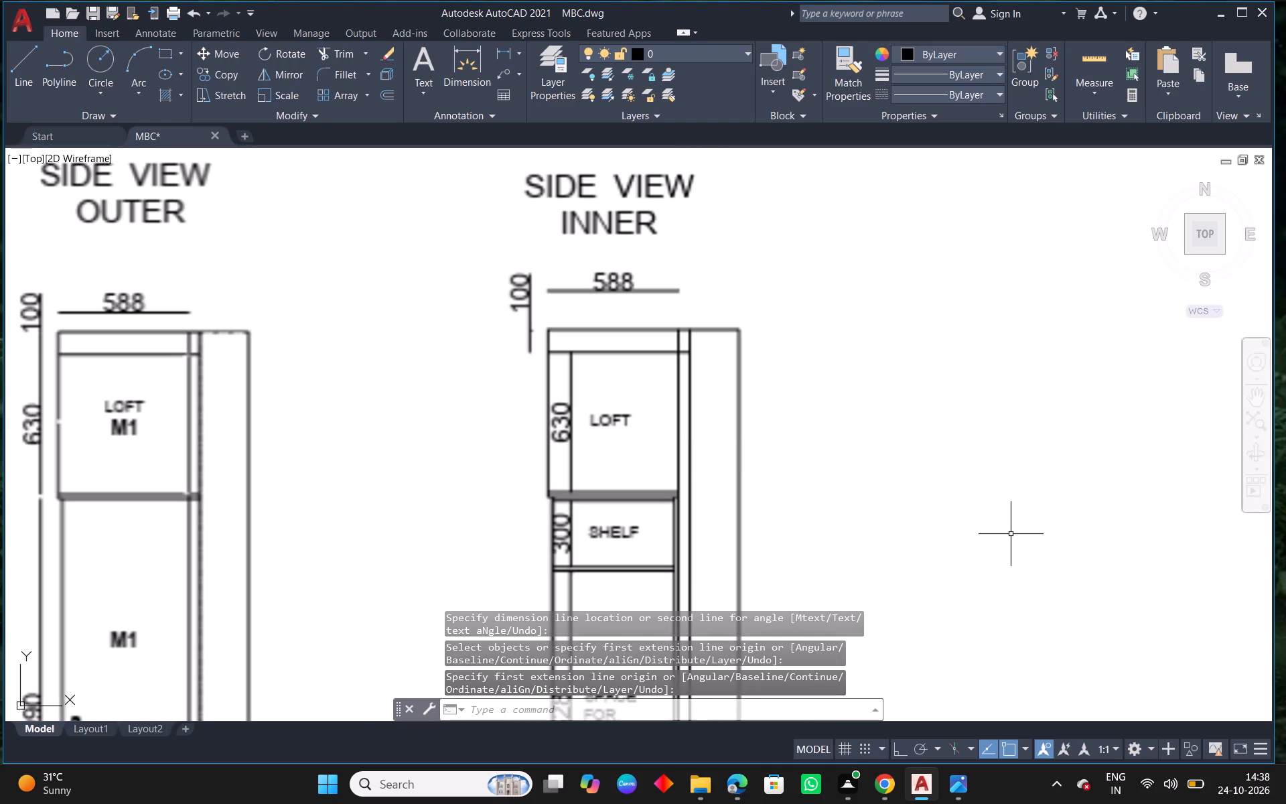
middle_click_drag(964, 482, 847, 248)
scroll(847, 248, "down", 2)
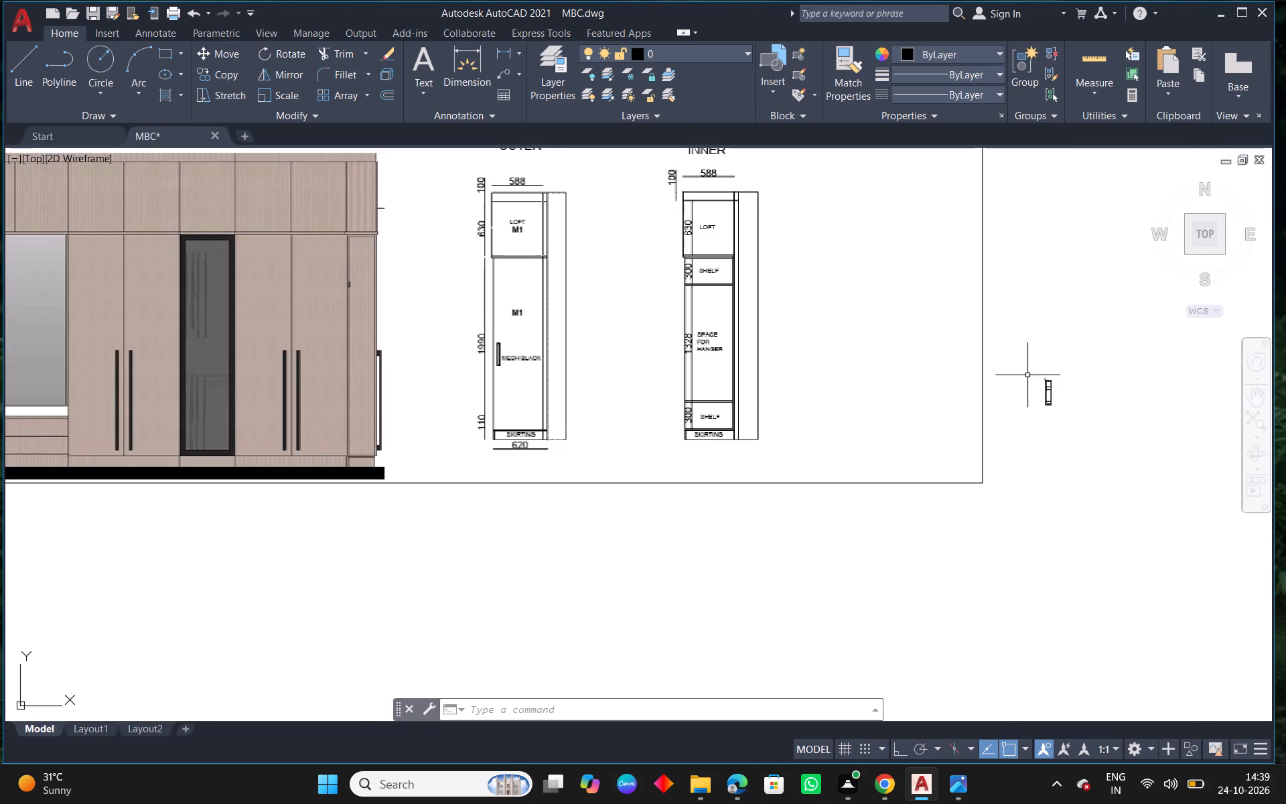
scroll(1061, 427, "up", 7)
middle_click_drag(1065, 320, 829, 440)
scroll(791, 402, "up", 2)
right_click(784, 327)
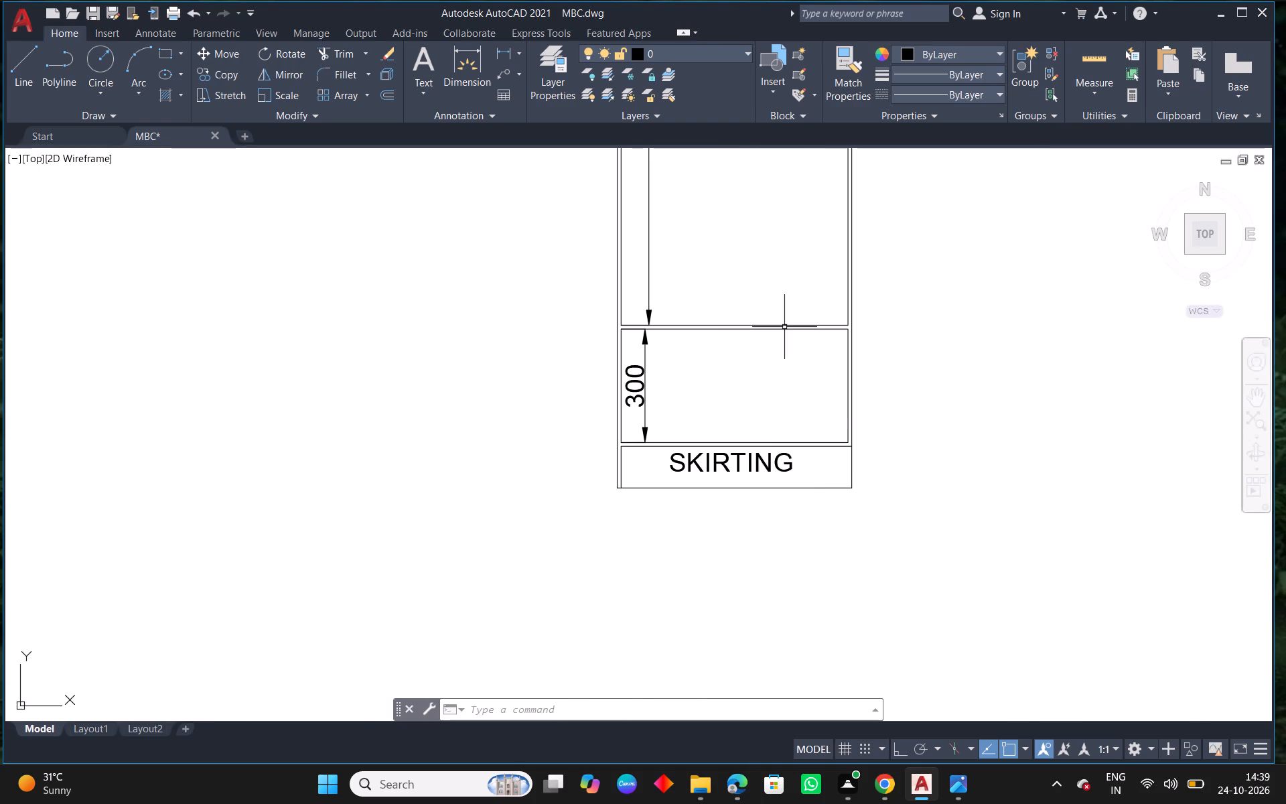
left_click(841, 335)
scroll(779, 432, "up", 1)
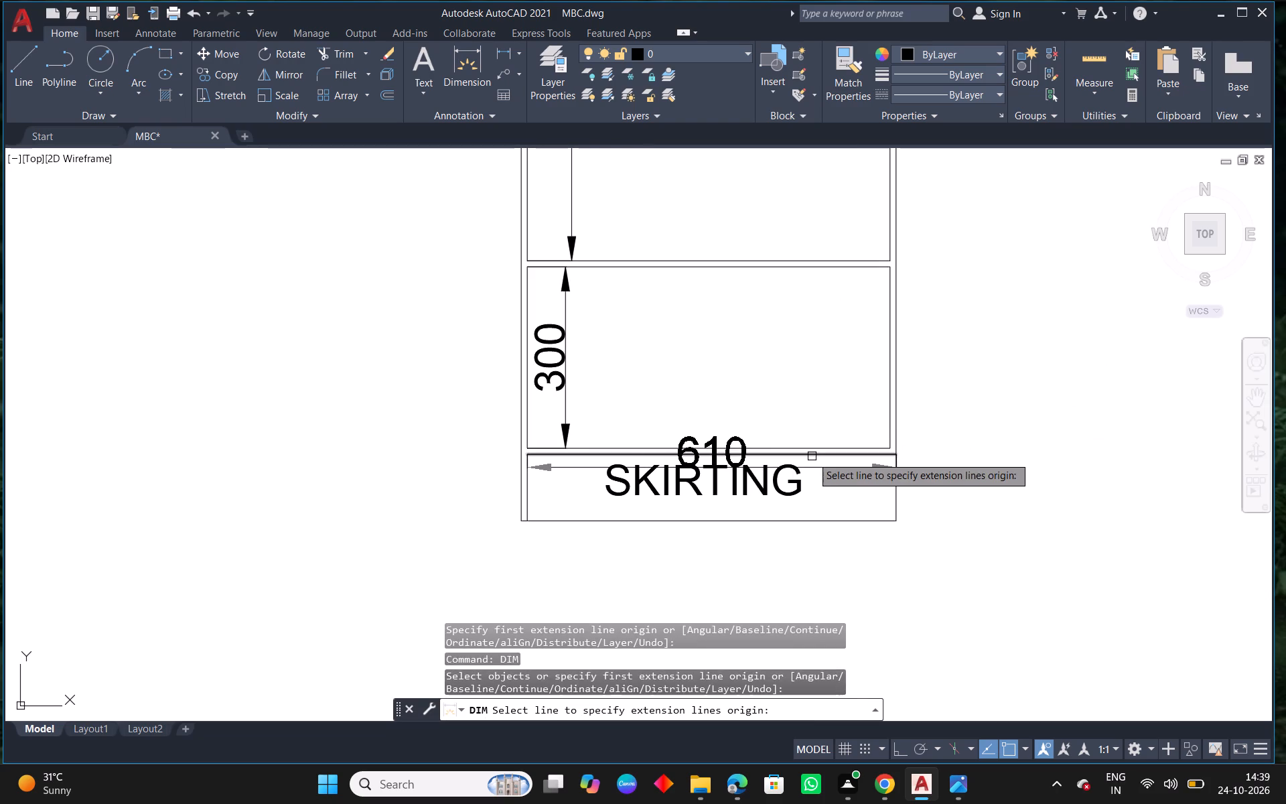
left_click(812, 456)
left_click(803, 567)
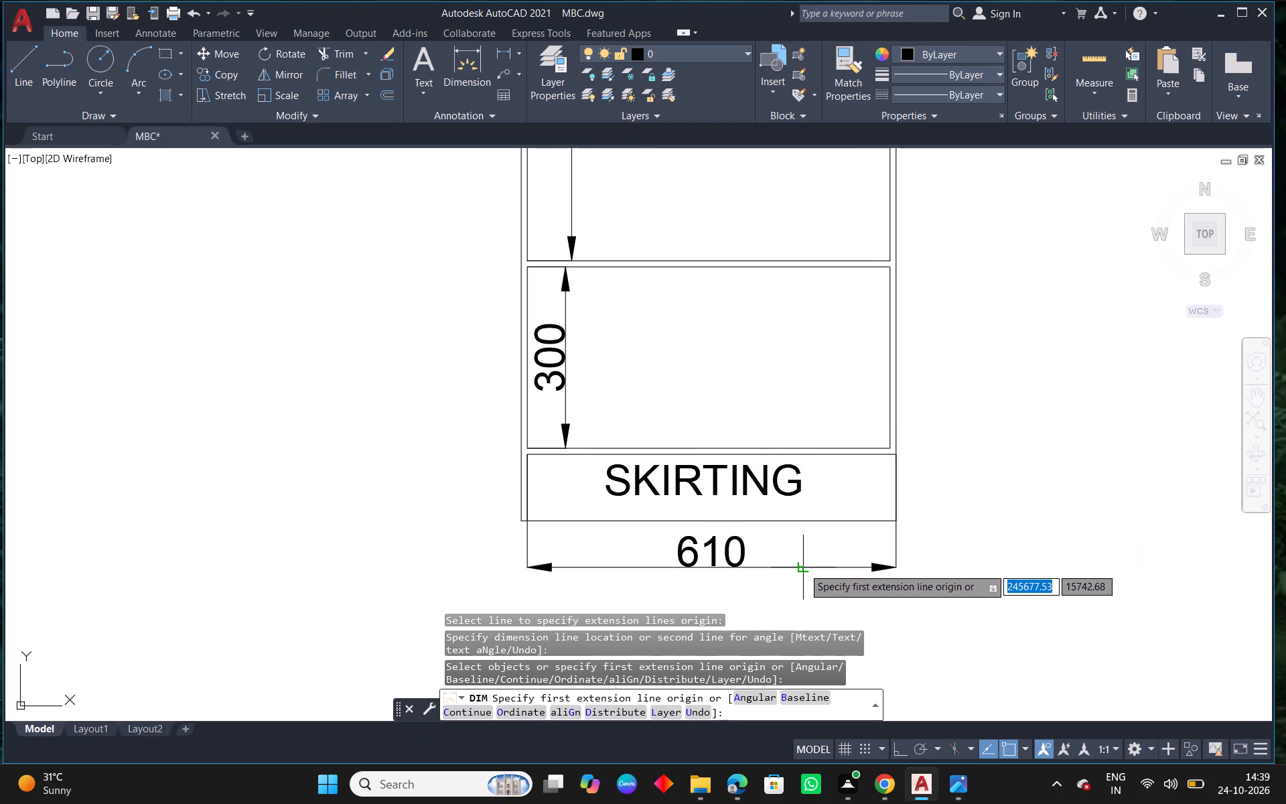
right_click(803, 567)
left_click(865, 247)
Dimension the loft compartment's inner width between its top corners, placing the dimension above the cabinet.
scroll(873, 306, "down", 4)
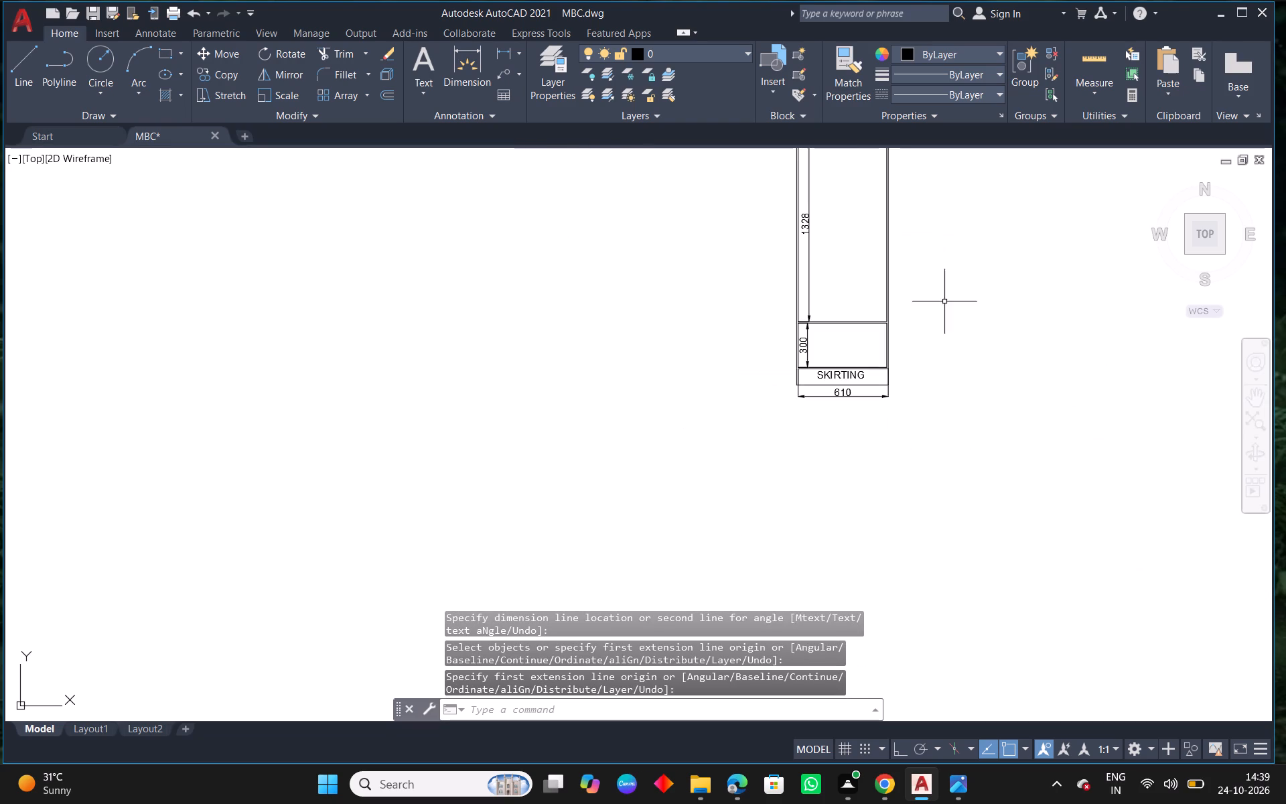
middle_click_drag(943, 258, 855, 662)
scroll(747, 439, "up", 2)
right_click(786, 229)
left_click(836, 238)
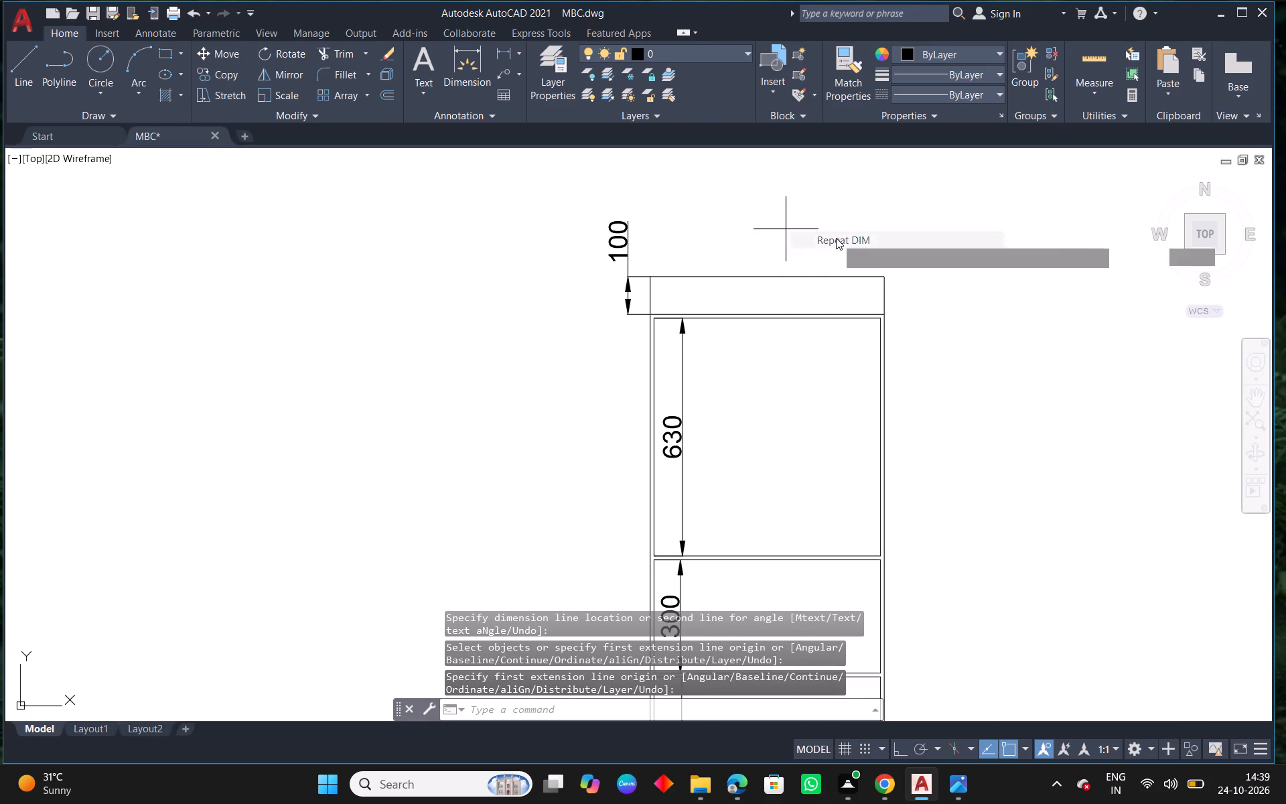
scroll(655, 312, "up", 2)
left_click(657, 325)
middle_click_drag(942, 375, 598, 387)
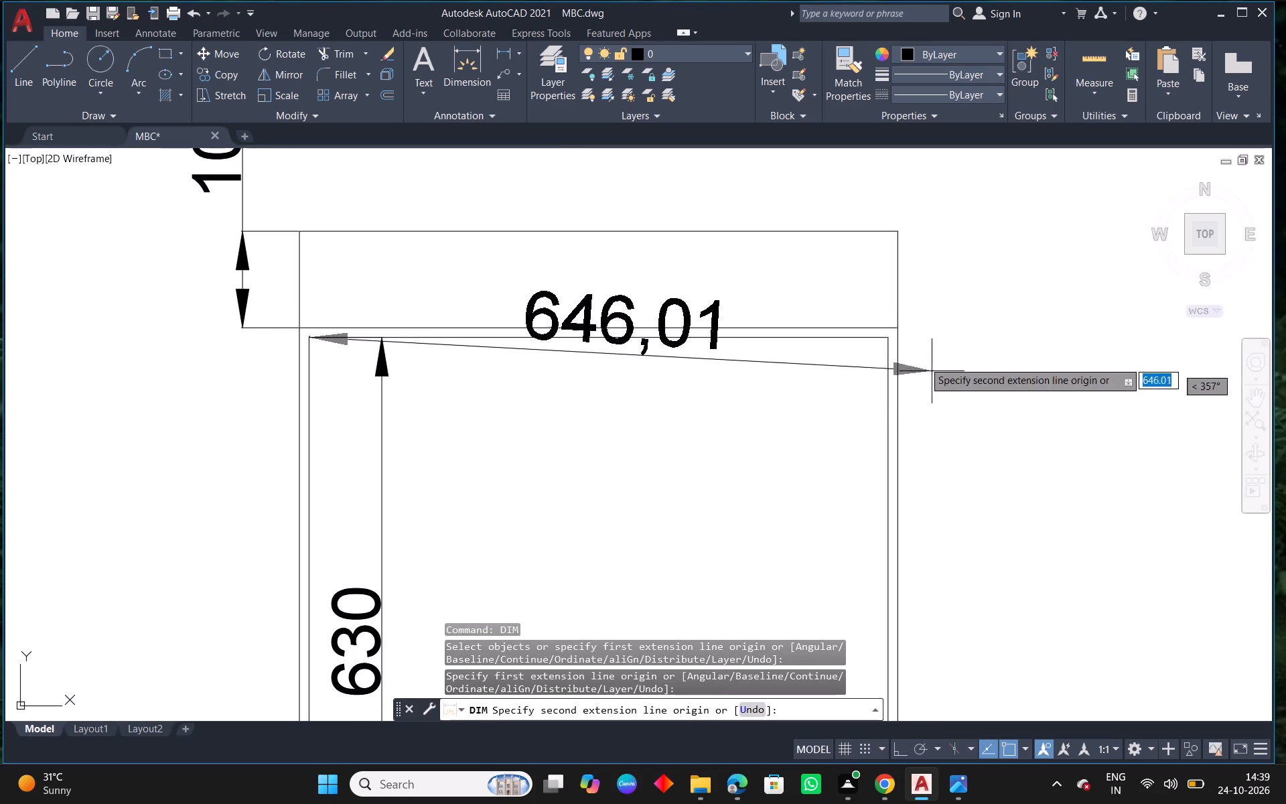
left_click(891, 338)
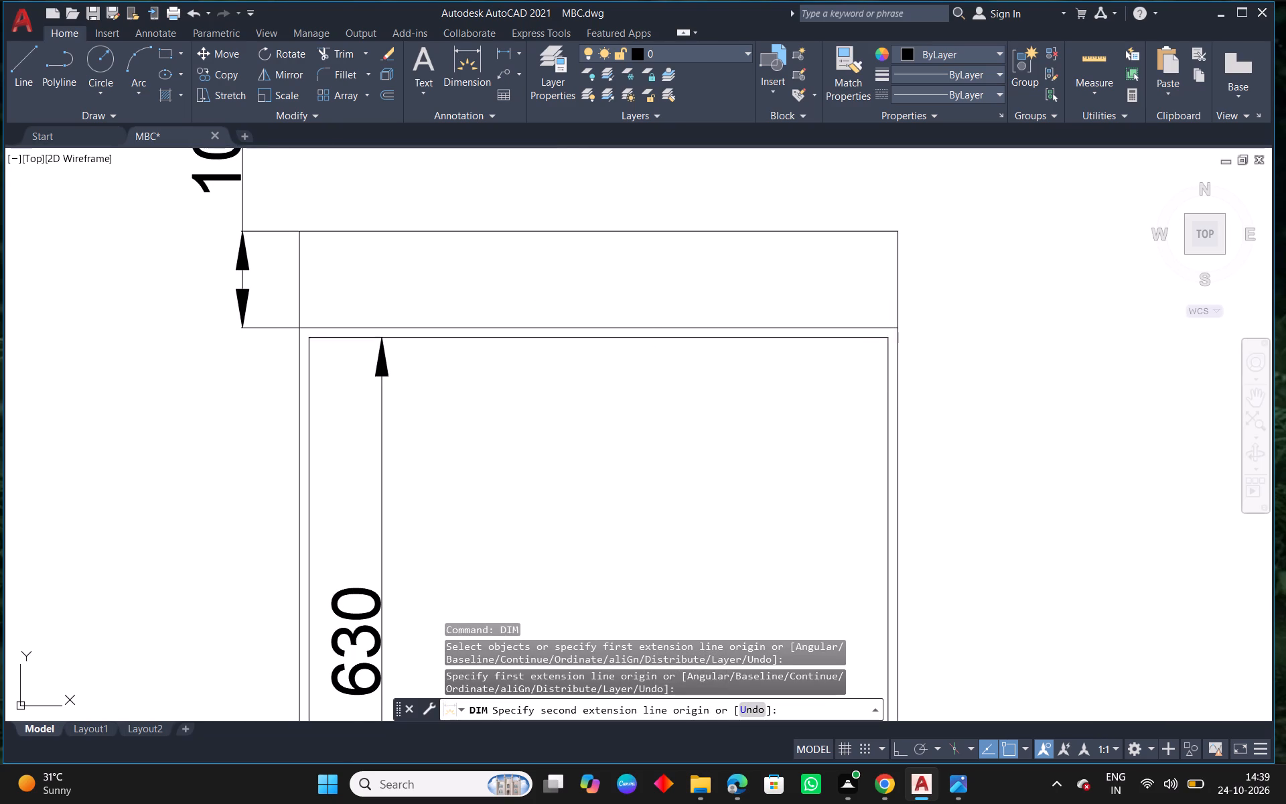
middle_click_drag(879, 186, 853, 382)
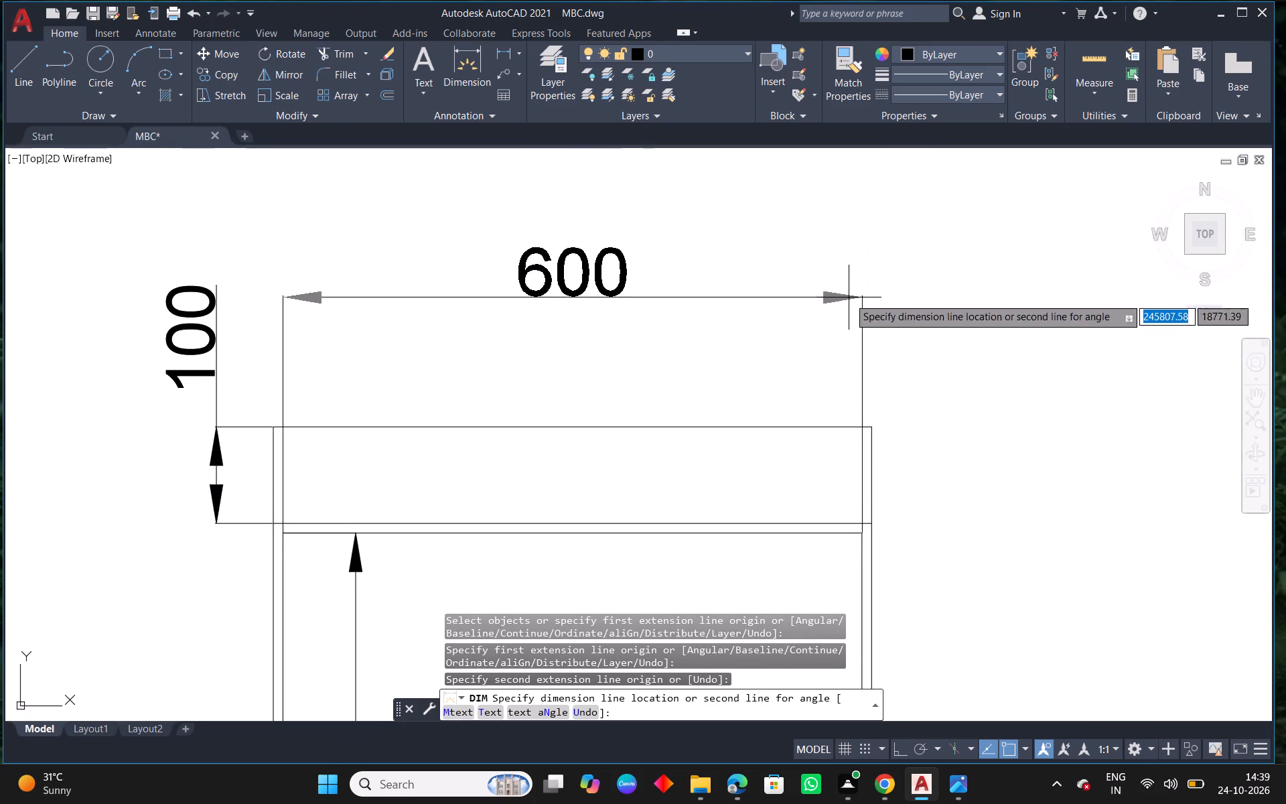
left_click(849, 297)
right_click(867, 297)
left_click(913, 306)
Compare the drawn side view with the reference outer and inner side views, checking the layout, labels and dimensions.
scroll(781, 330, "down", 6)
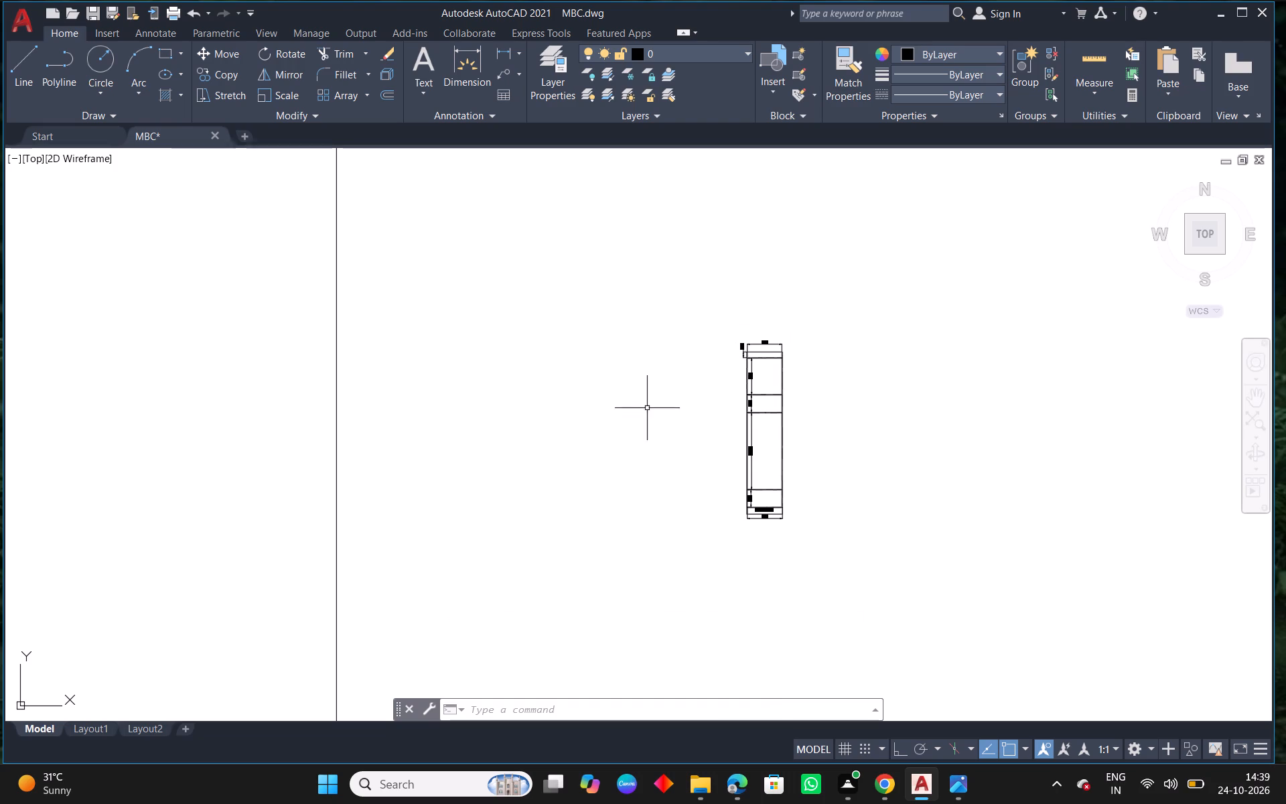
middle_click_drag(560, 434, 852, 435)
scroll(843, 439, "down", 2)
scroll(687, 498, "down", 3)
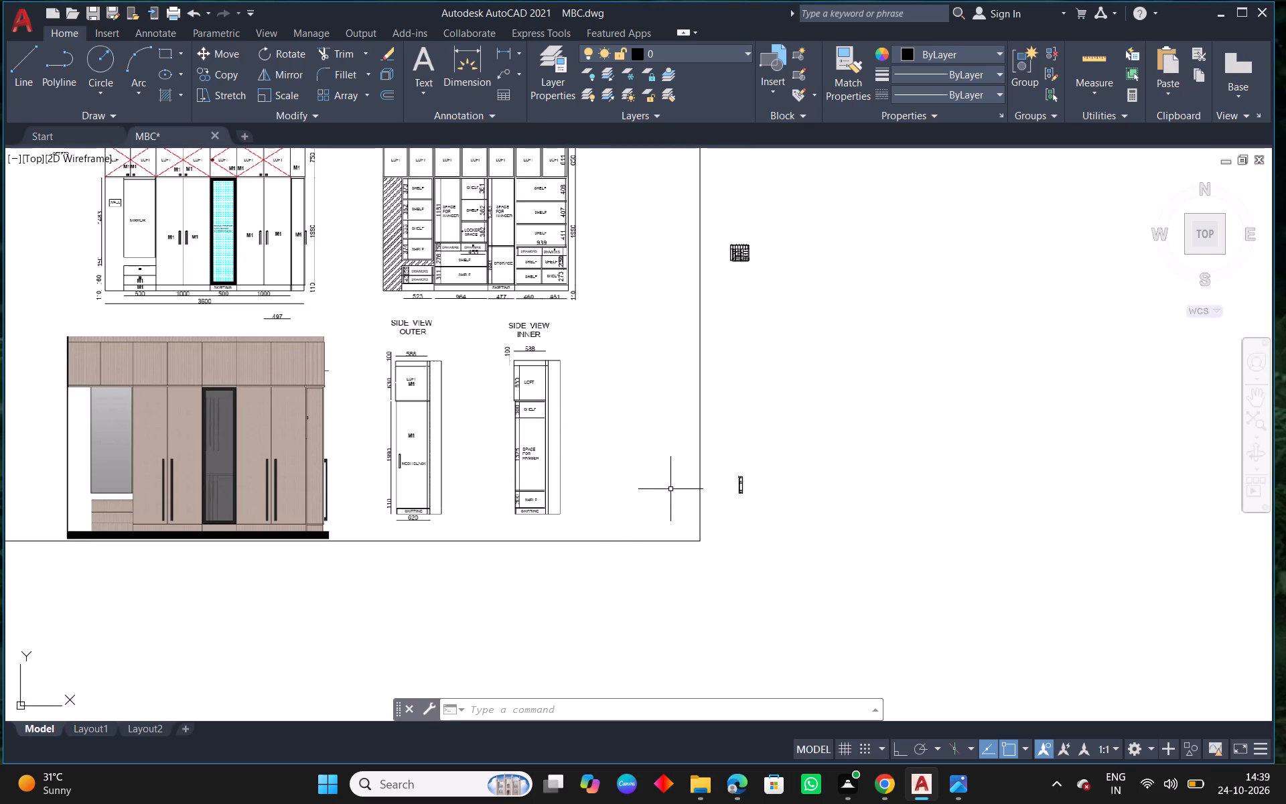
scroll(765, 488, "up", 6)
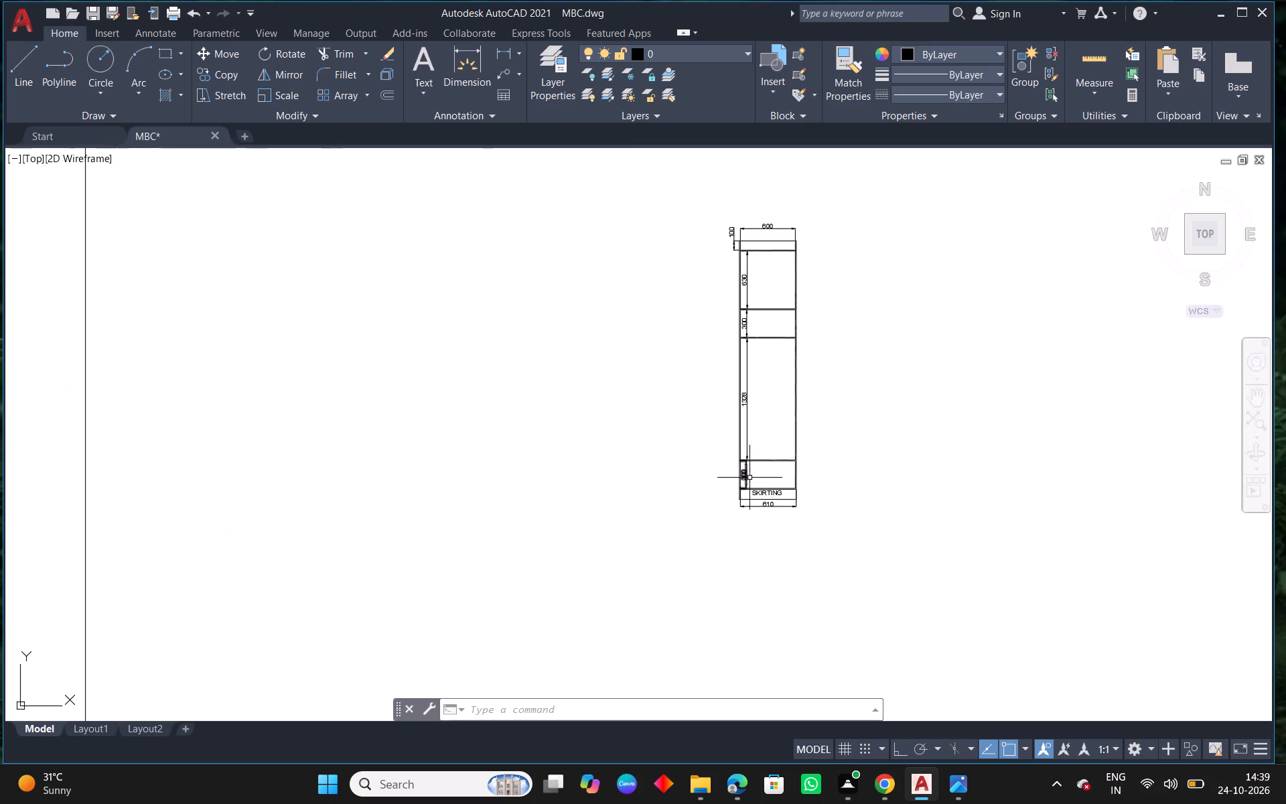
scroll(778, 461, "down", 3)
middle_click_drag(394, 421, 556, 464)
scroll(547, 464, "down", 3)
middle_click_drag(374, 442, 590, 444)
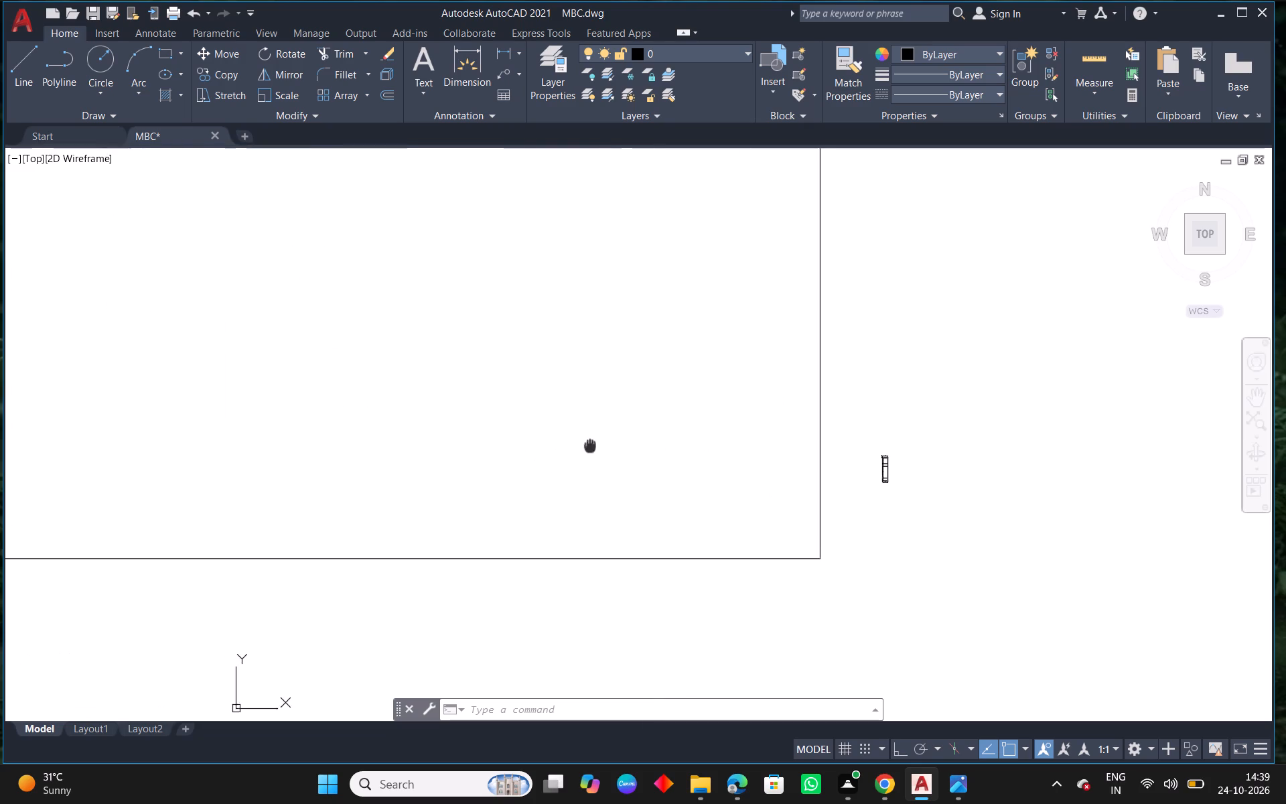
scroll(305, 509, "up", 2)
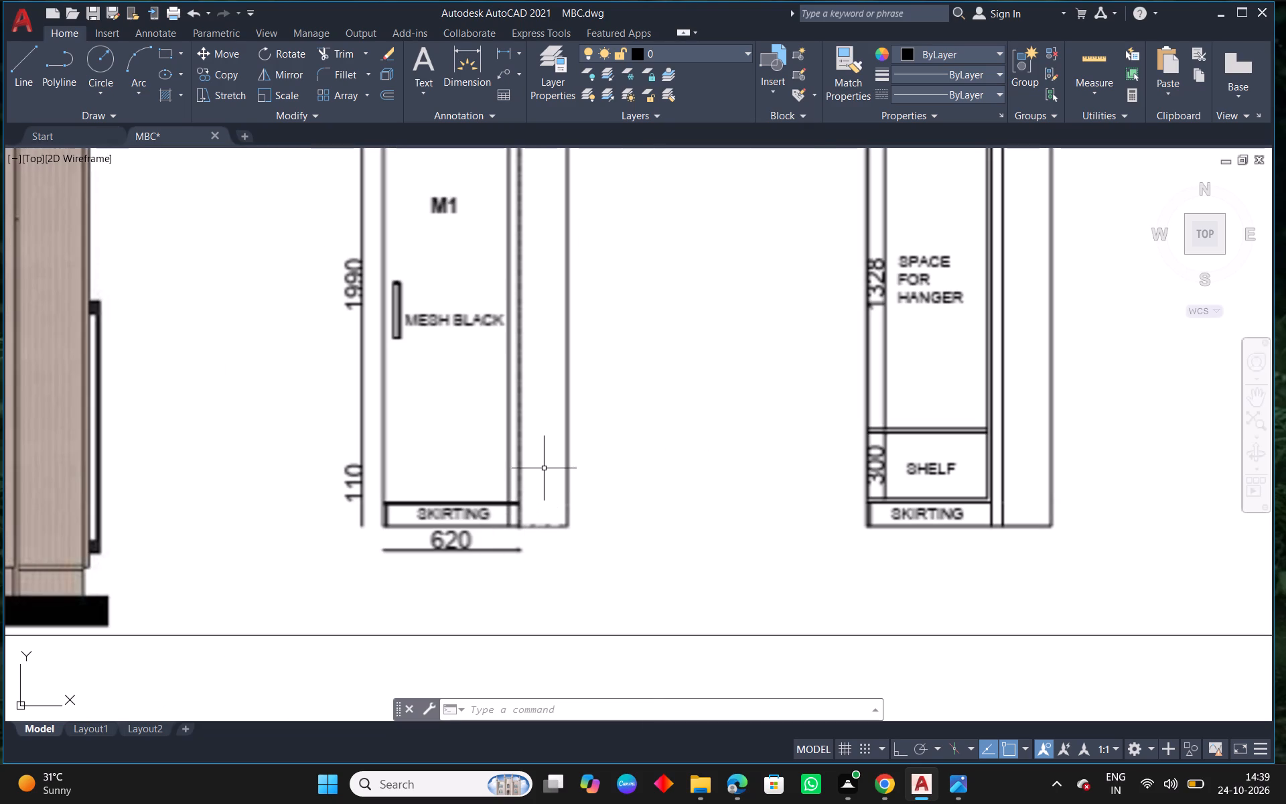
scroll(543, 462, "down", 1)
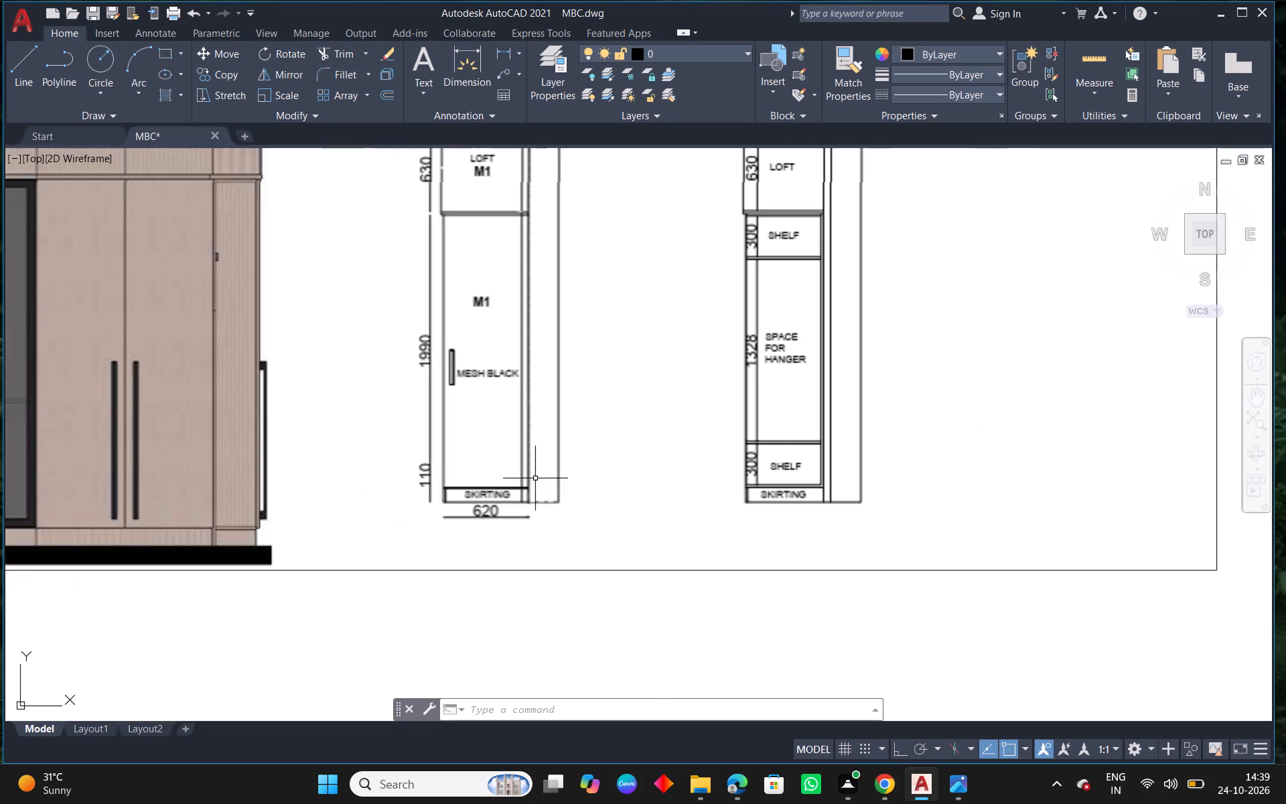
scroll(535, 478, "down", 1)
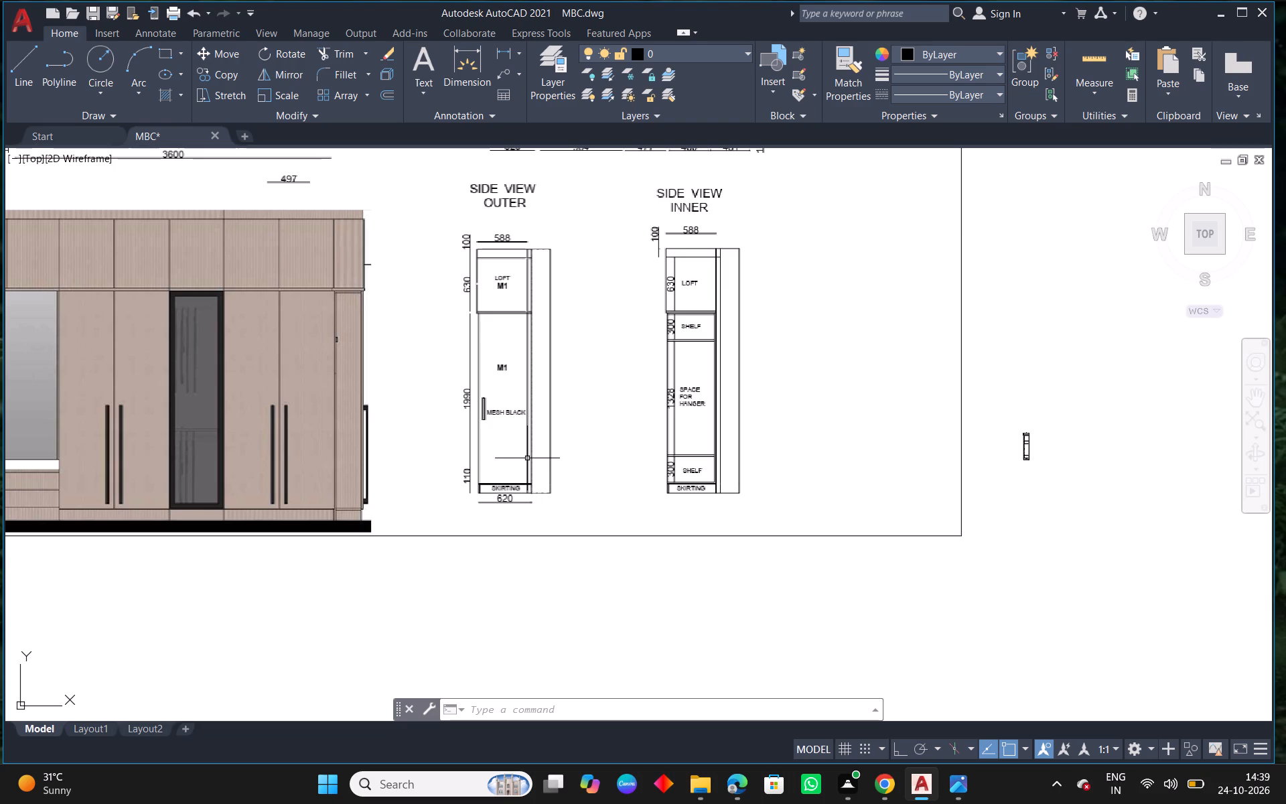
scroll(534, 474, "down", 1)
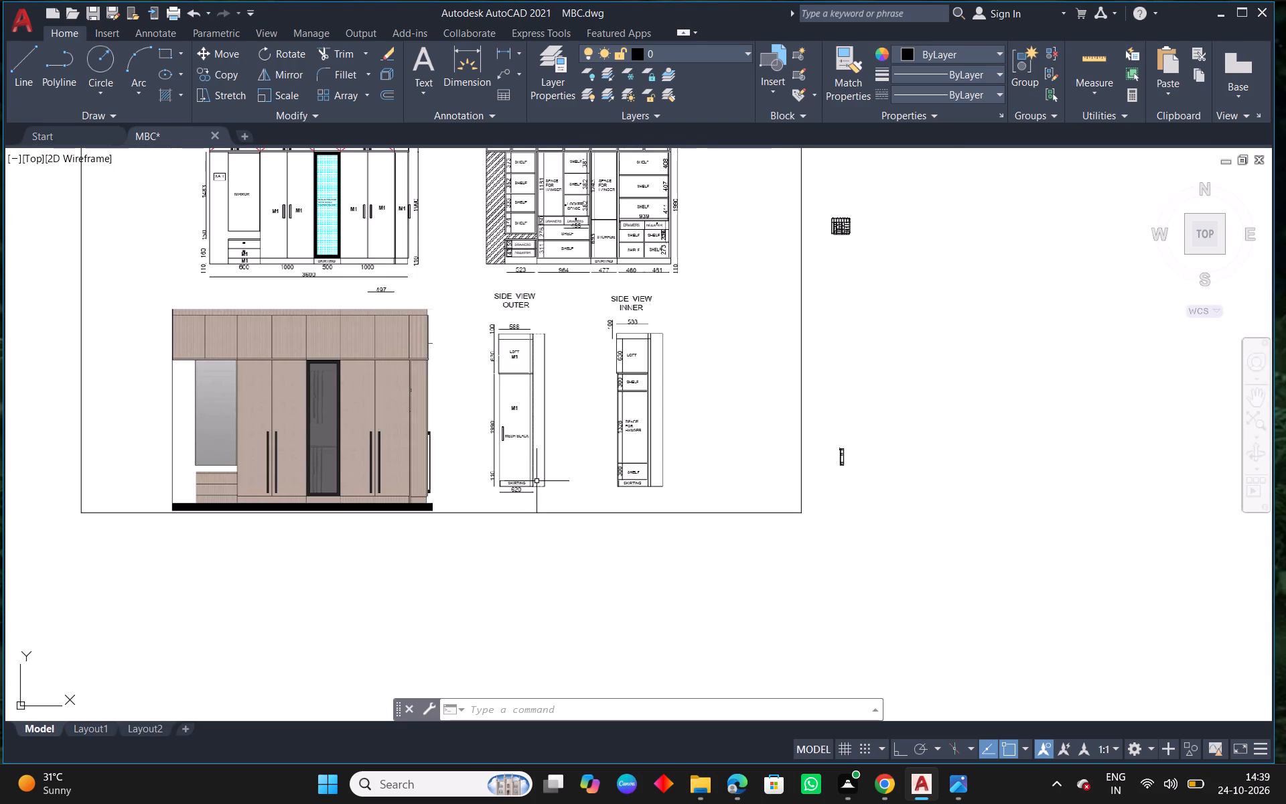
scroll(834, 454, "up", 5)
scroll(899, 419, "up", 2)
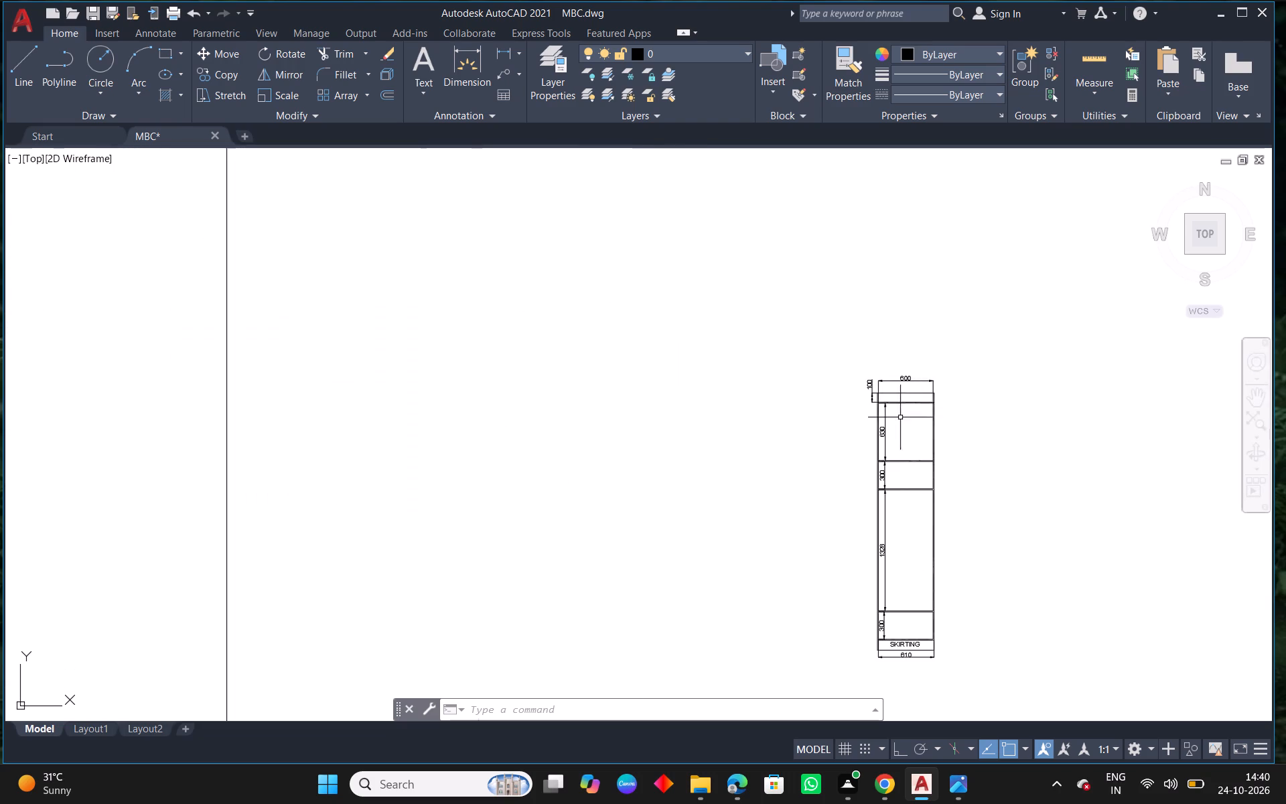
scroll(790, 466, "down", 4)
scroll(821, 465, "up", 3)
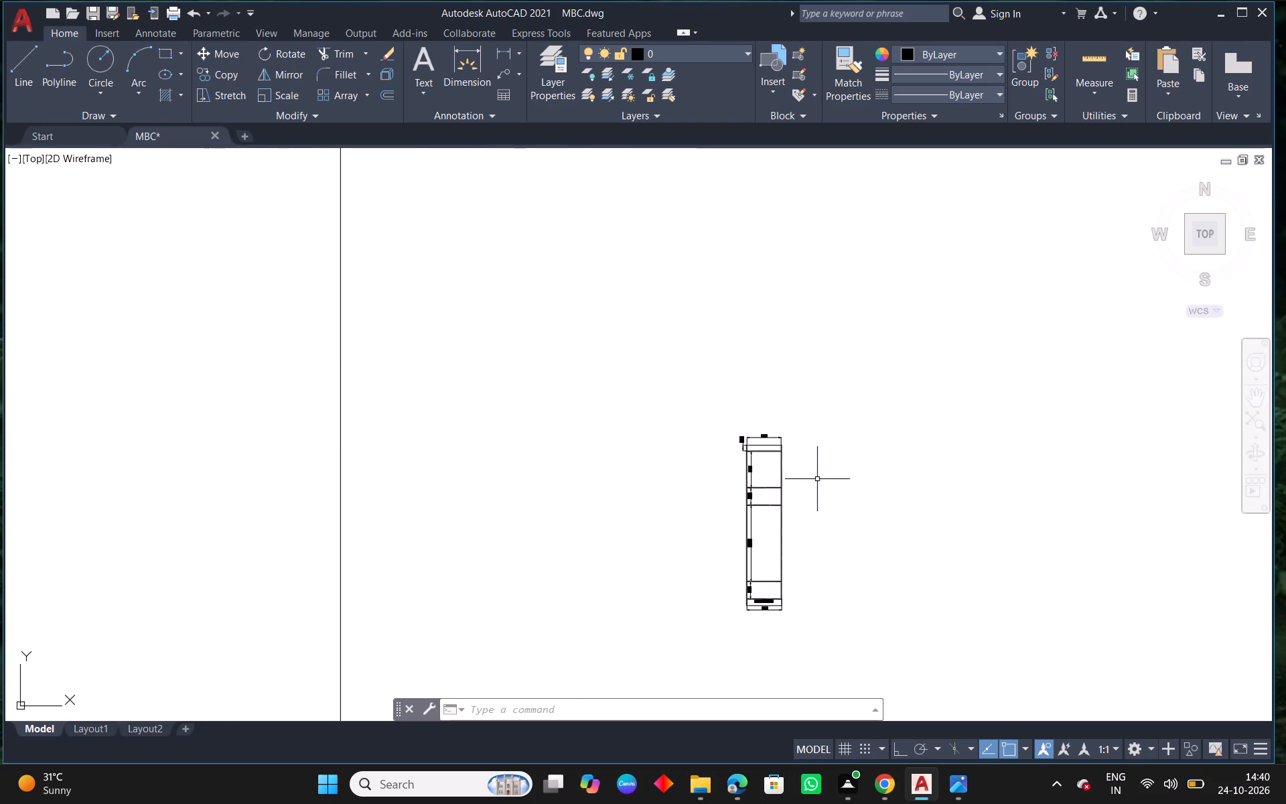
scroll(806, 502, "down", 9)
scroll(820, 396, "up", 4)
scroll(762, 455, "up", 5)
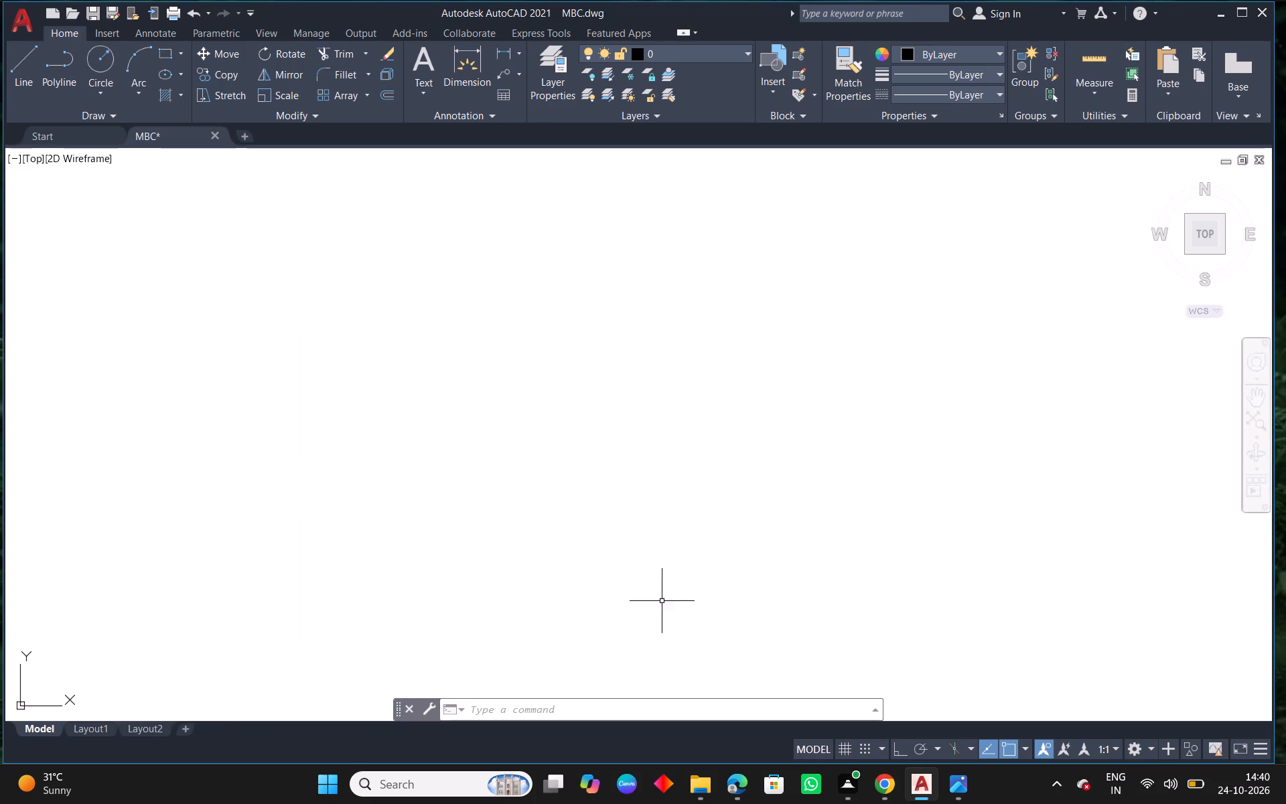
Copy a LOFT label from the wardrobe's inner elevation to just above the side view's top width dimension.
middle_click_drag(625, 437, 637, 184)
scroll(639, 176, "down", 2)
scroll(562, 431, "up", 4)
left_click(654, 364)
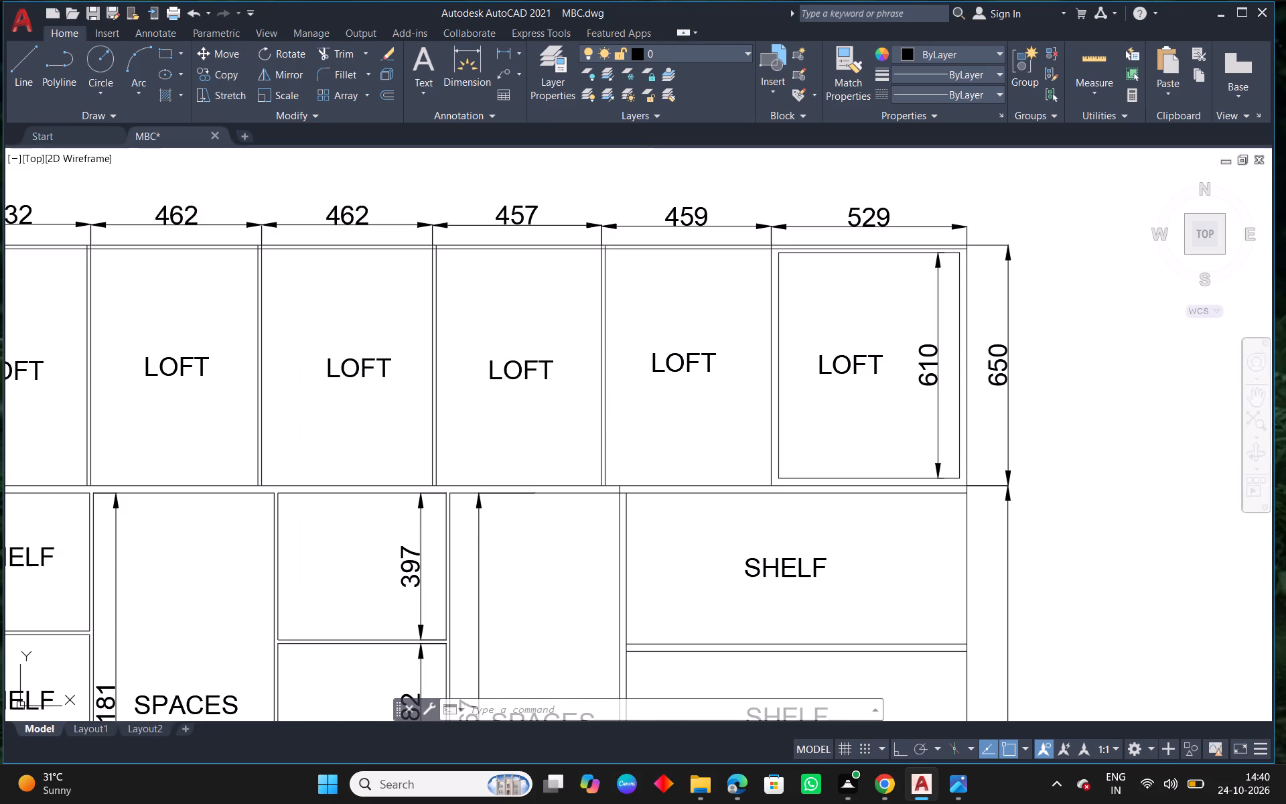
left_click(210, 74)
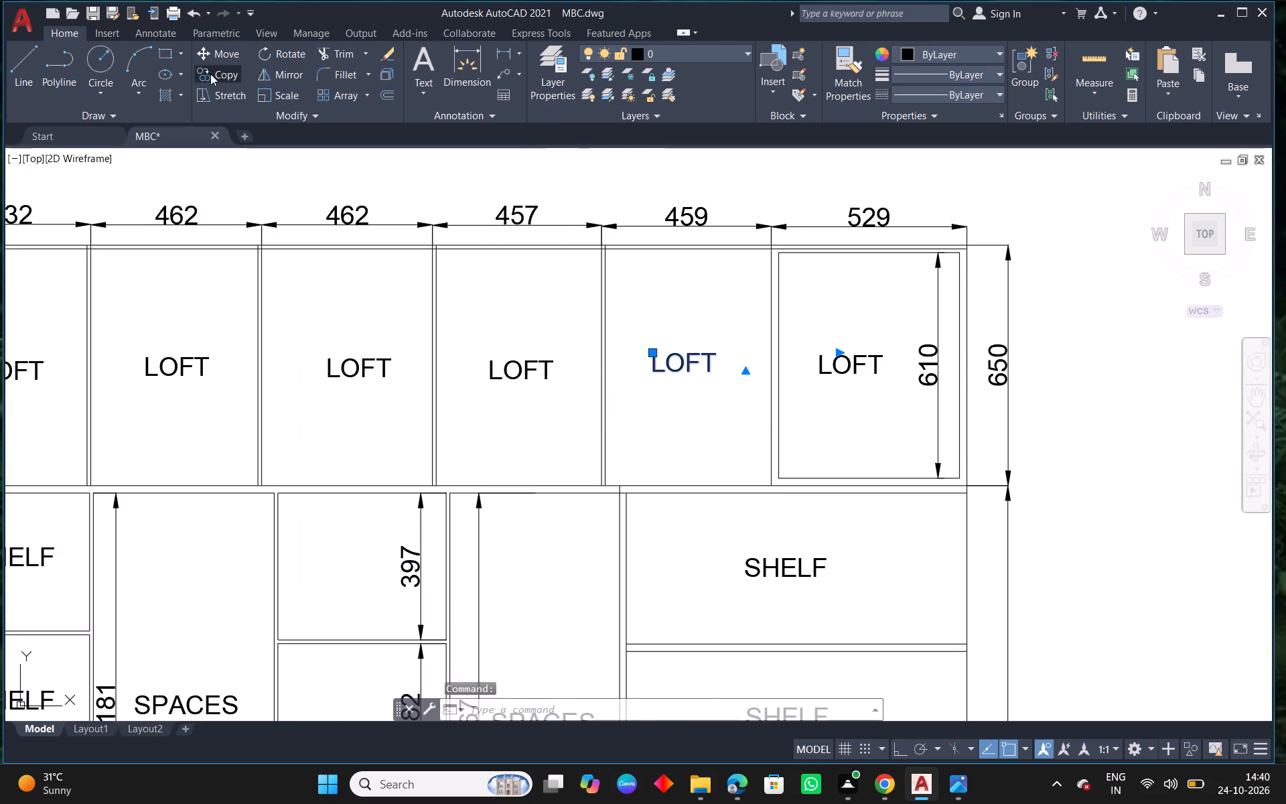
left_click(651, 375)
scroll(597, 624, "down", 6)
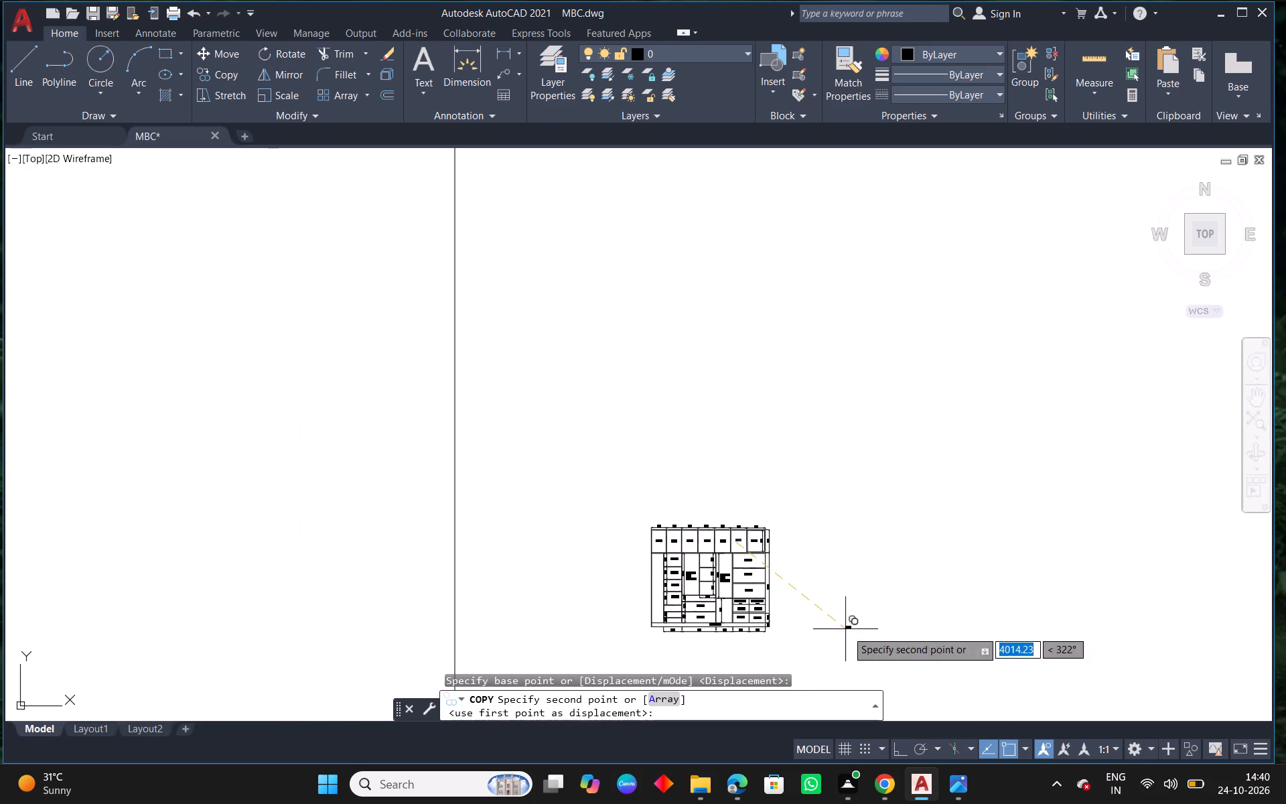
middle_click_drag(847, 630, 733, 139)
scroll(733, 139, "down", 3)
middle_click_drag(702, 555, 762, 216)
scroll(737, 574, "down", 3)
middle_click_drag(845, 690, 802, 521)
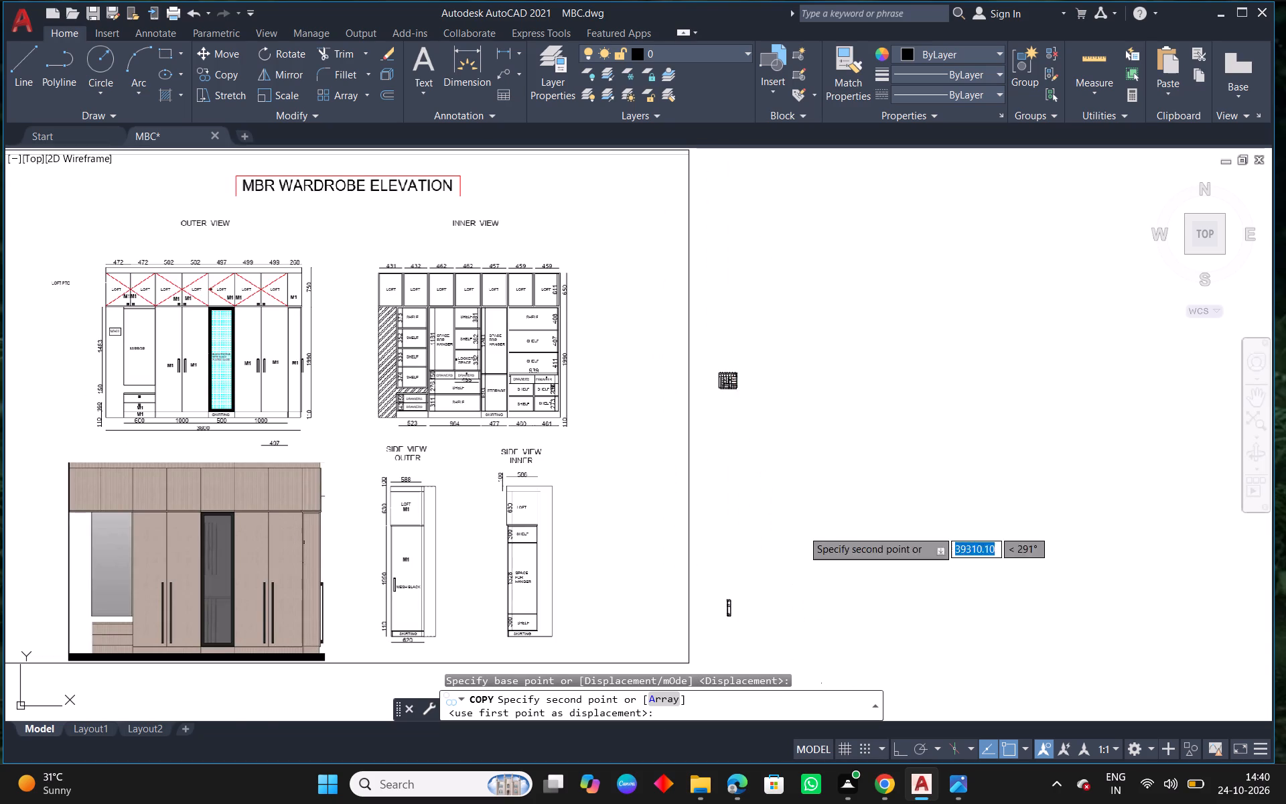
middle_click_drag(802, 521, 800, 504)
middle_click_drag(724, 576, 795, 411)
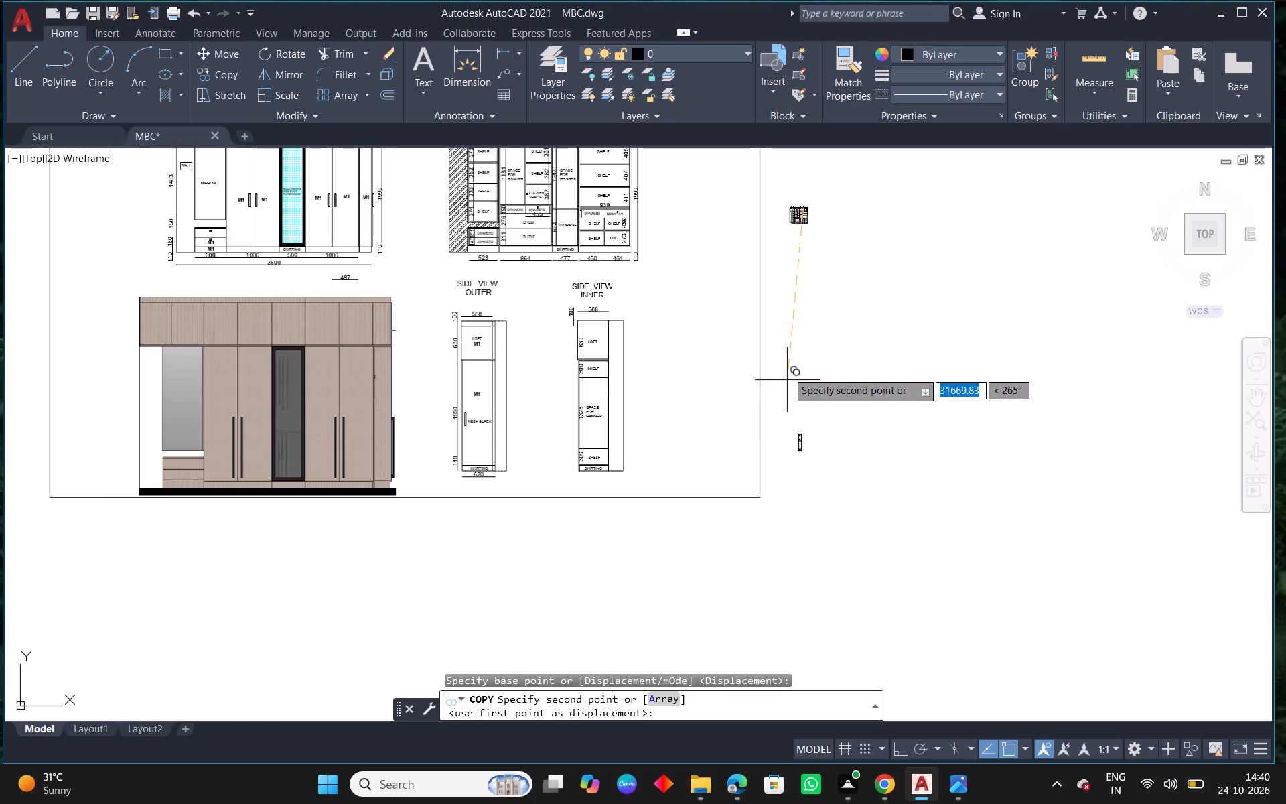
scroll(774, 464, "up", 3)
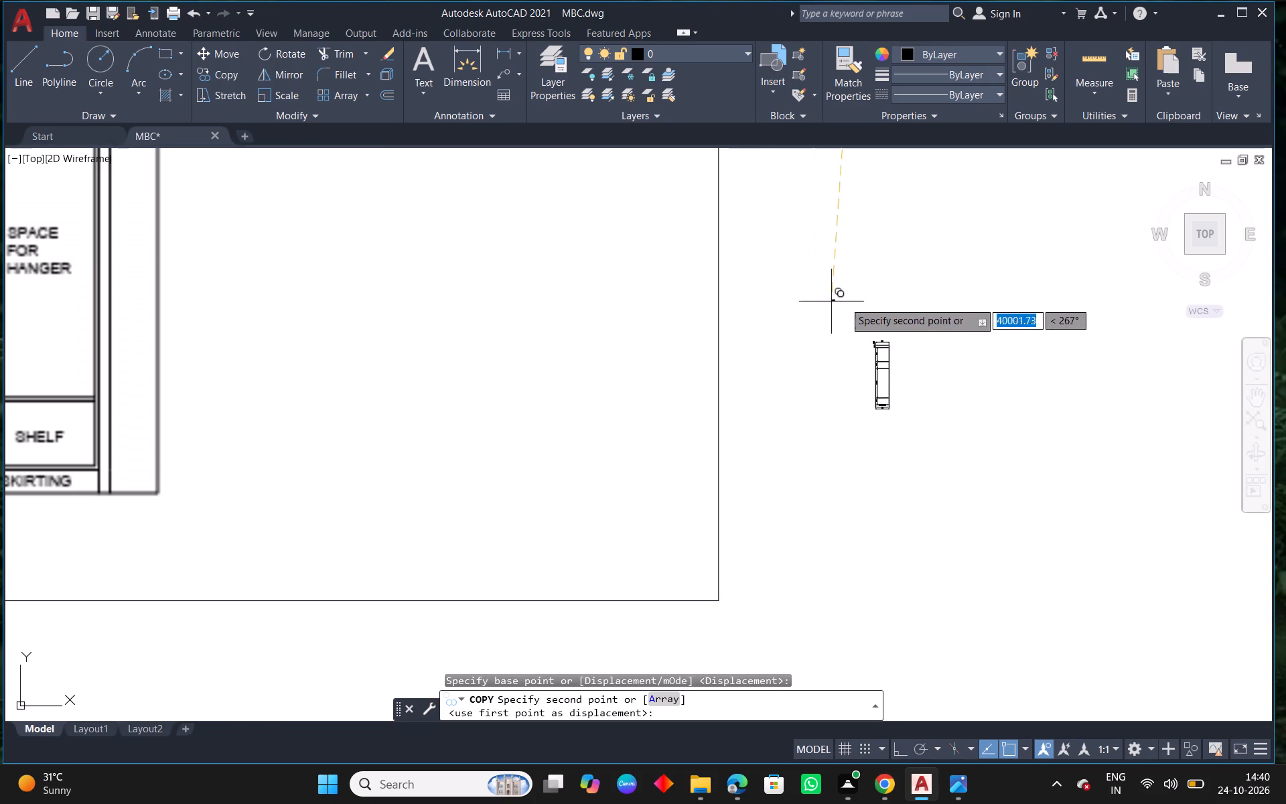
middle_click_drag(843, 317, 1115, 482)
scroll(1115, 482, "down", 2)
middle_click_drag(1098, 486, 796, 407)
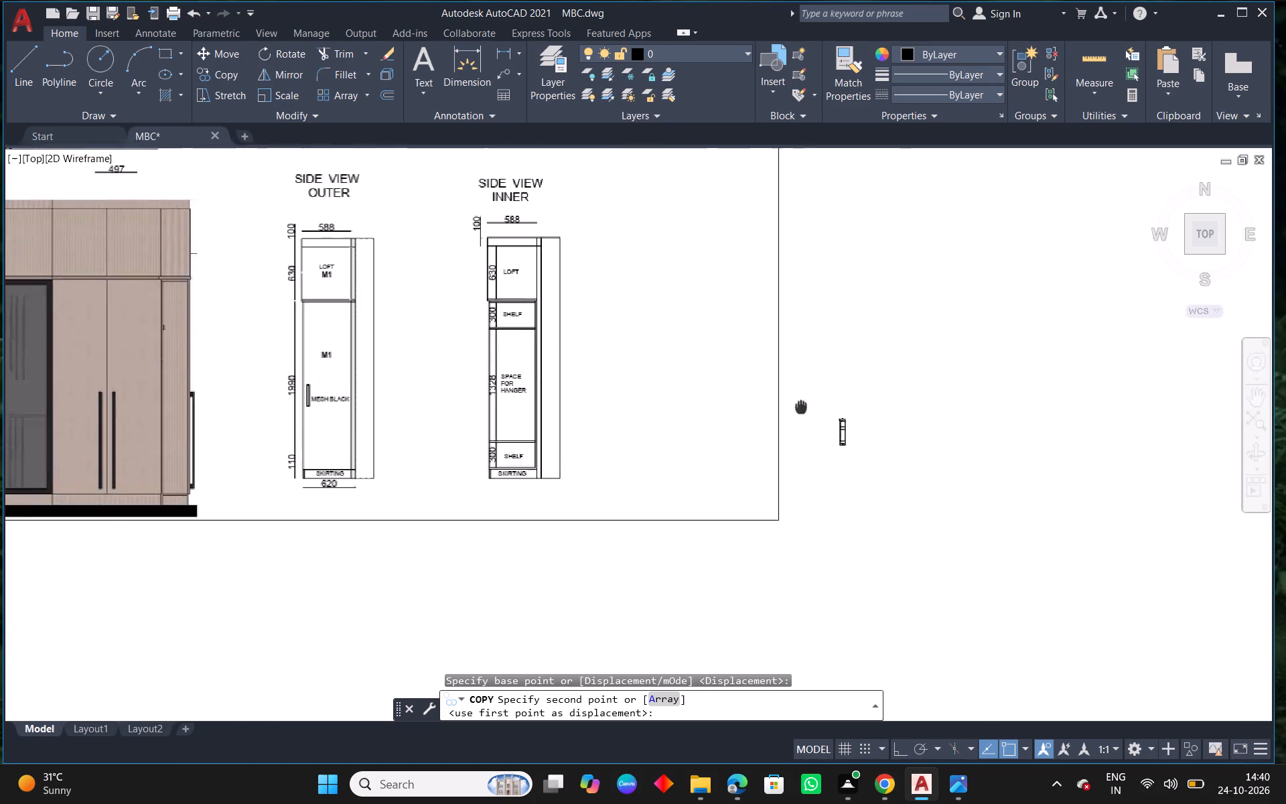
scroll(889, 421, "up", 3)
scroll(605, 387, "up", 5)
left_click(486, 401)
key("Escape")
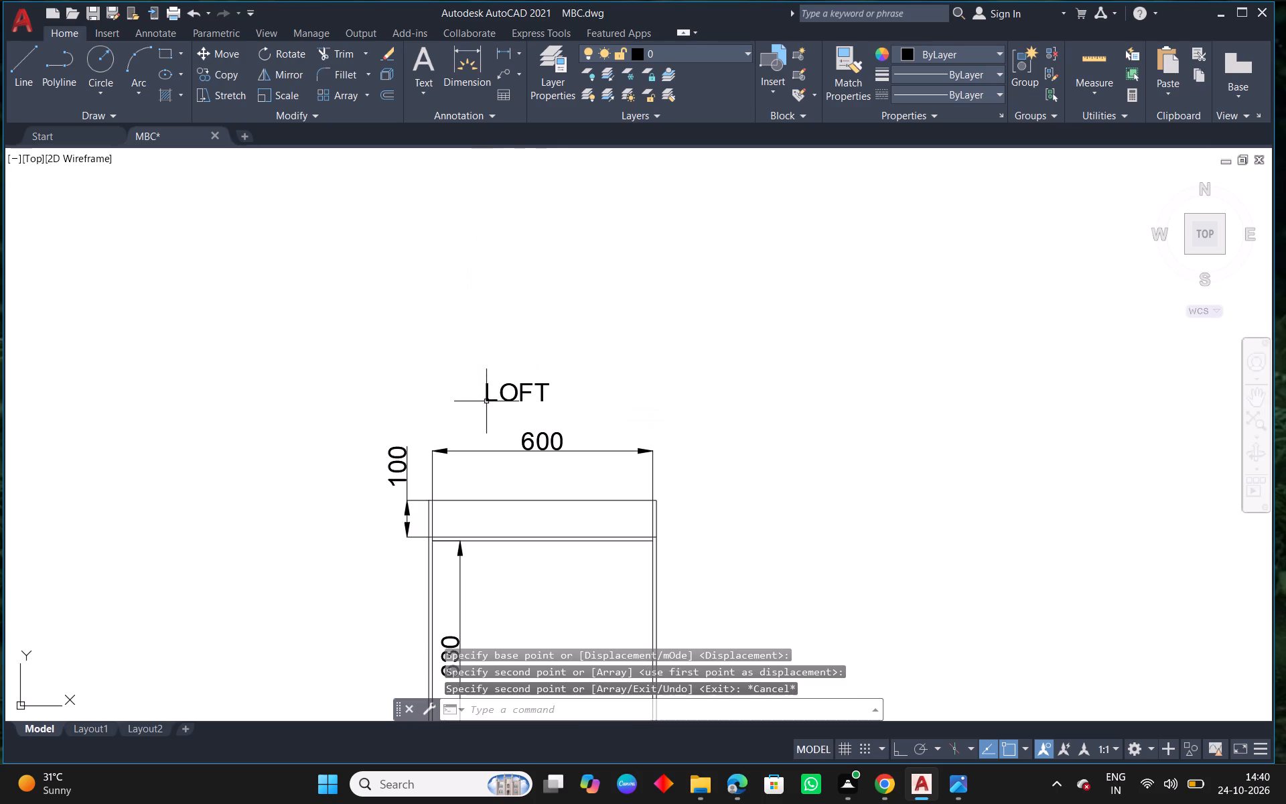
Change the copied label into the two-line title "SIDE VIEW INNER", indenting INNER with spaces so it sits centred under SIDE VIEW.
type("ED")
key("space")
left_click(501, 395)
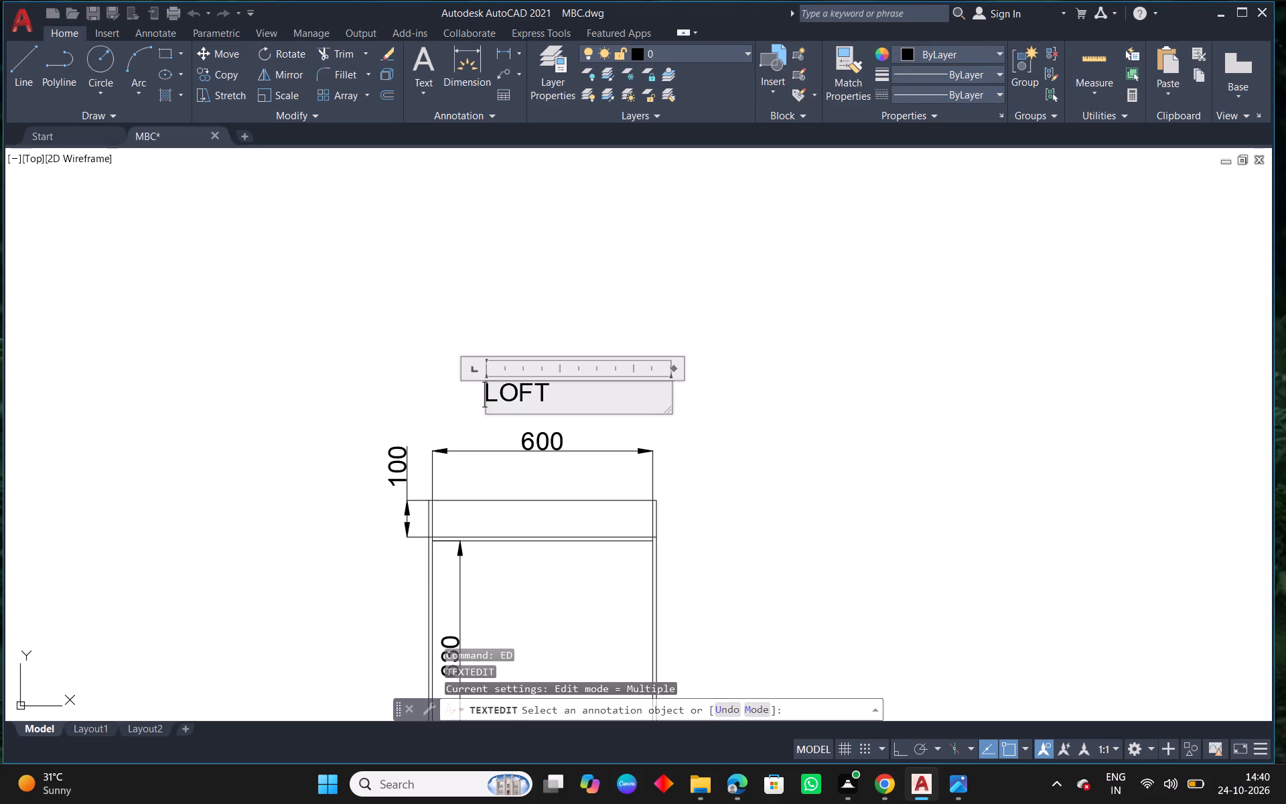
left_click_drag(538, 393, 476, 397)
left_click_drag(563, 389, 480, 389)
key("BackSpace")
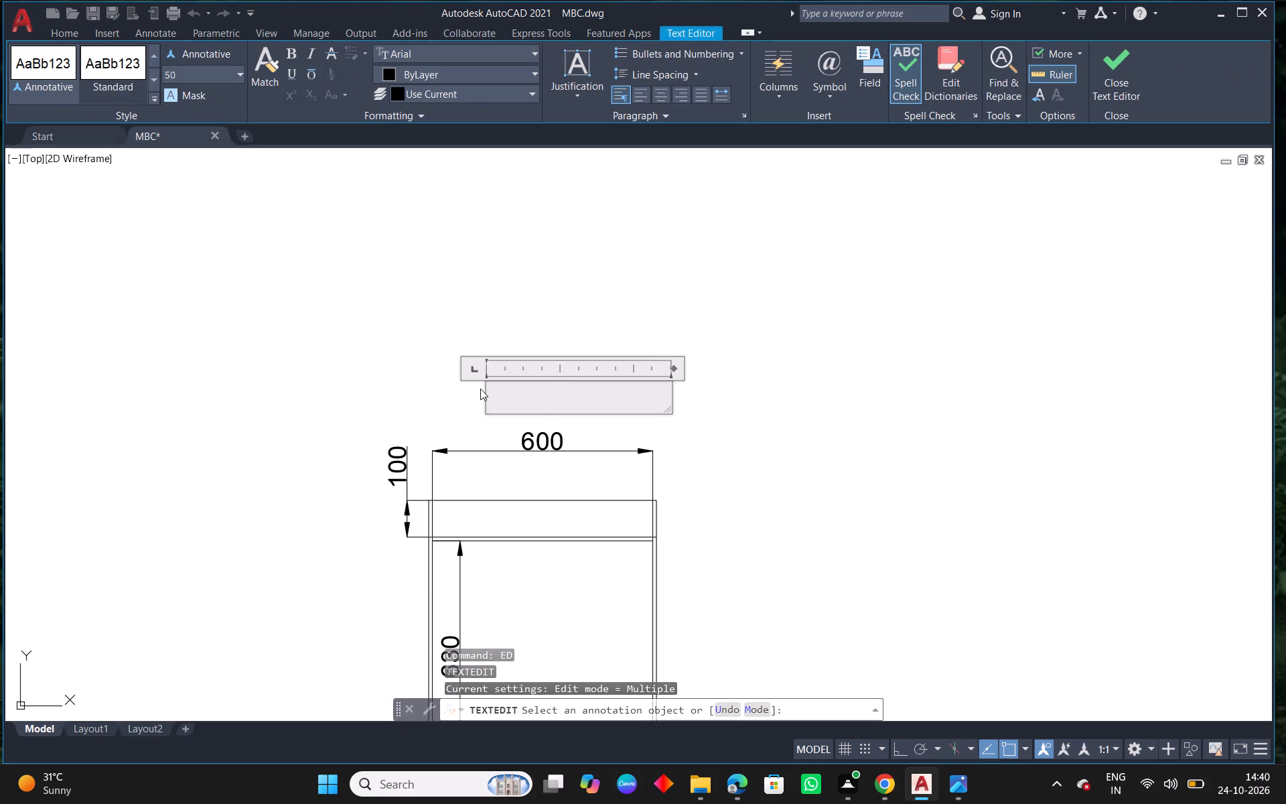
type("SIDE VIEW")
key("space")
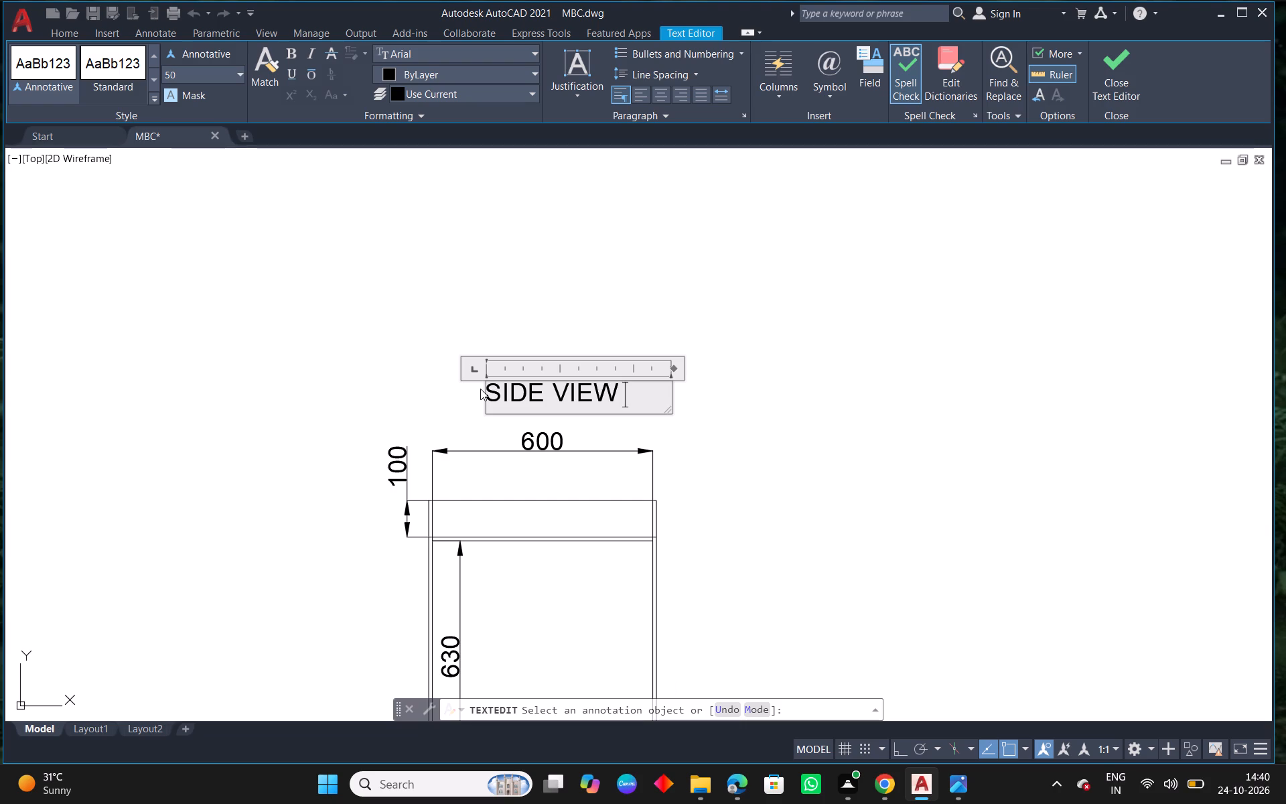
scroll(689, 445, "down", 12)
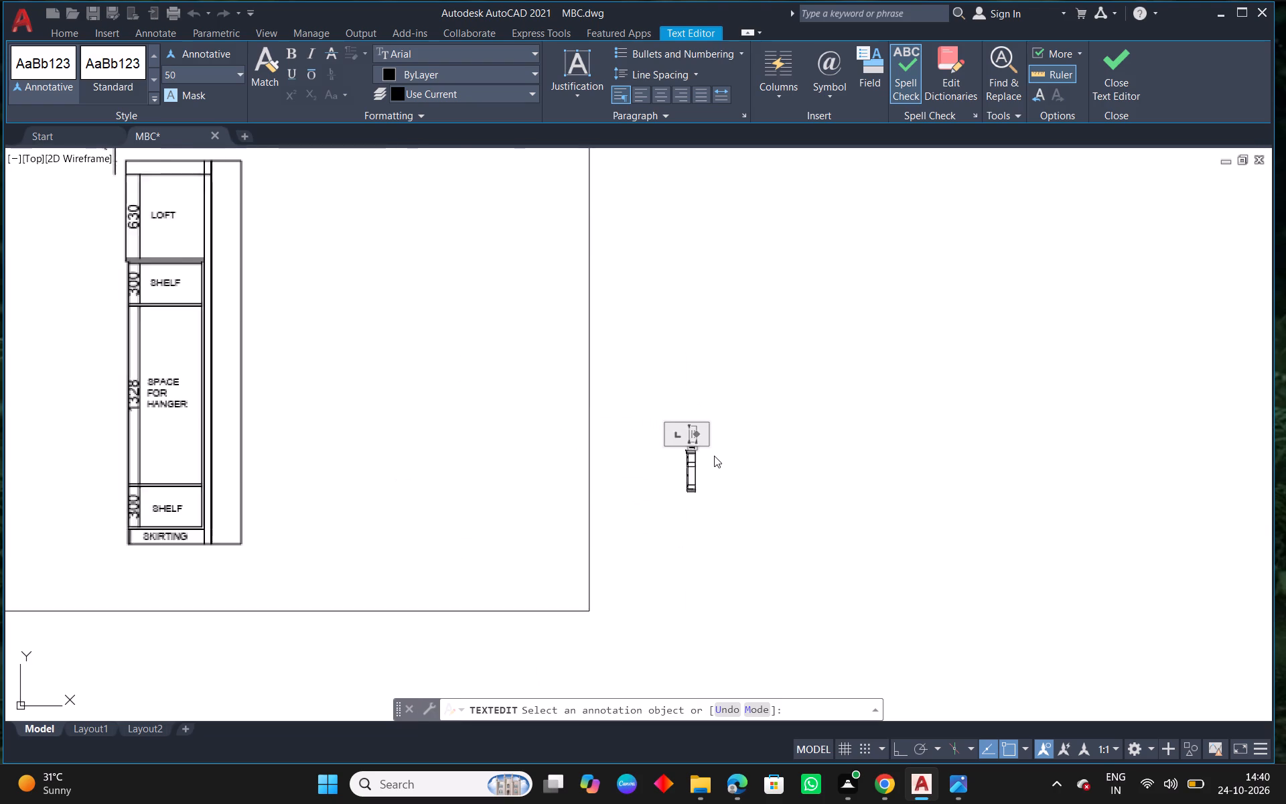
scroll(714, 456, "down", 2)
scroll(714, 456, "up", 3)
scroll(680, 409, "up", 5)
middle_click_drag(774, 529, 694, 267)
scroll(692, 263, "down", 2)
scroll(715, 387, "up", 4)
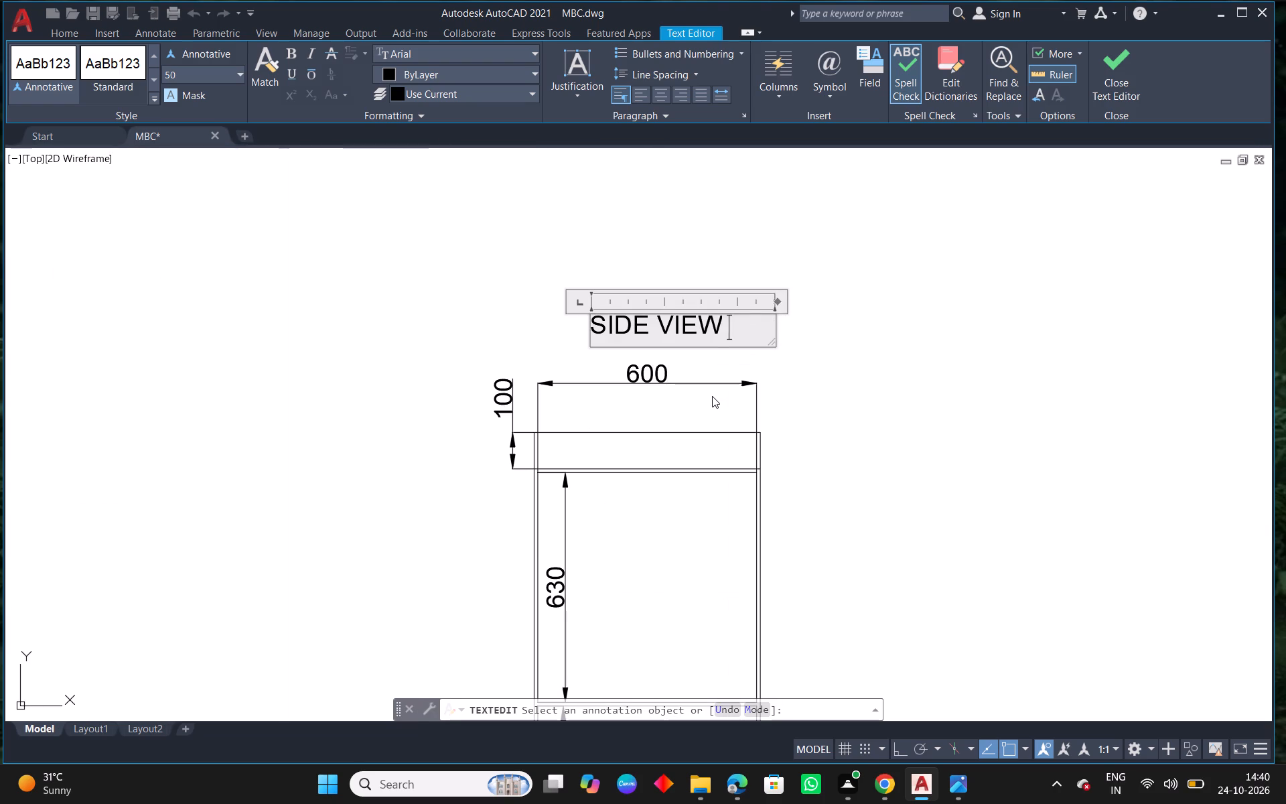
key("Return")
type("INNER")
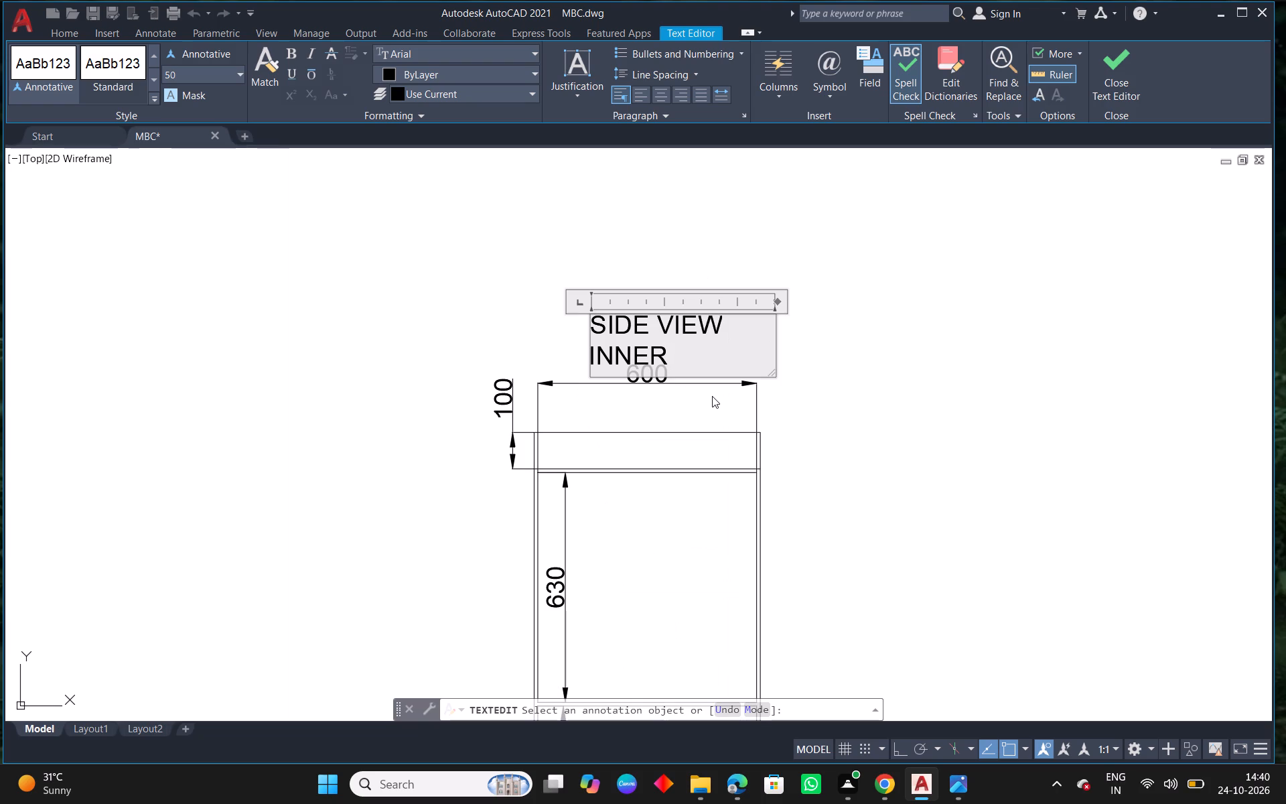
left_click(590, 349)
key("space")
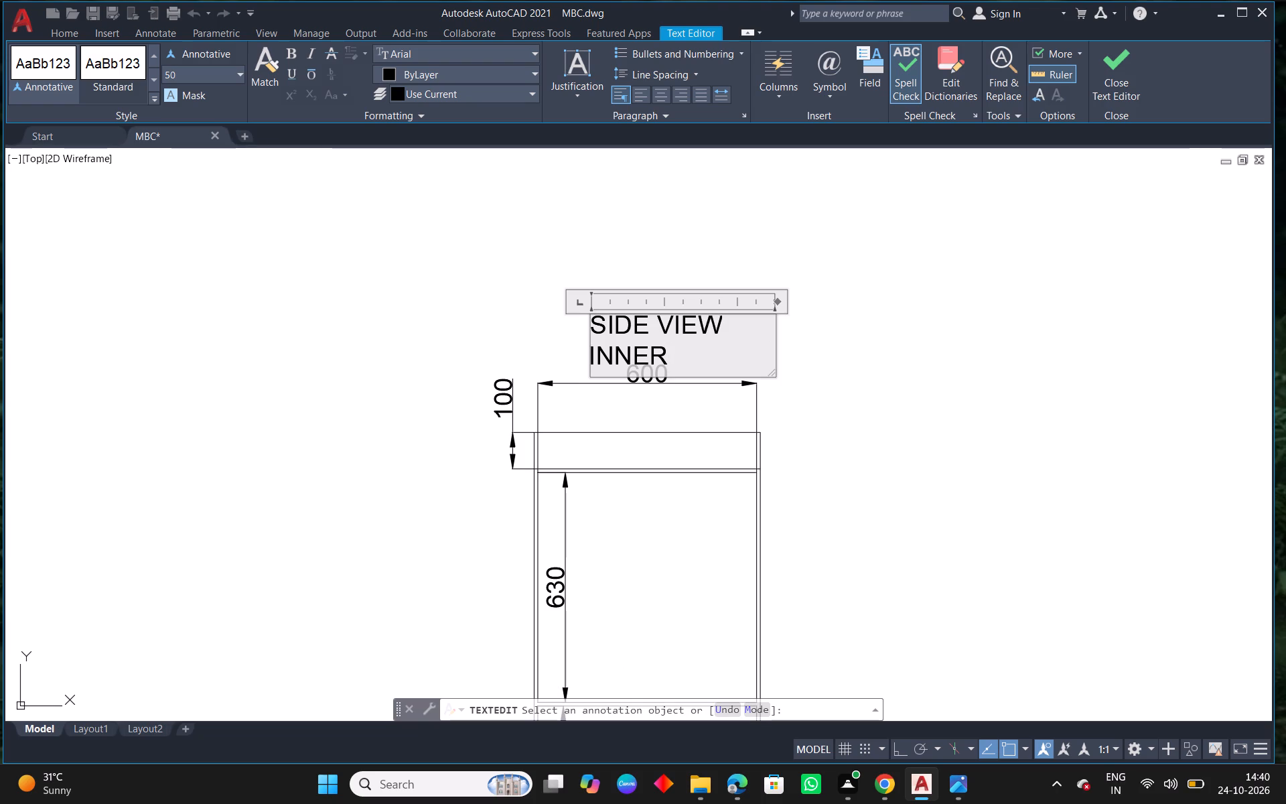
key("space")
key("space")
left_click(865, 379)
right_click(865, 379)
left_click(939, 395)
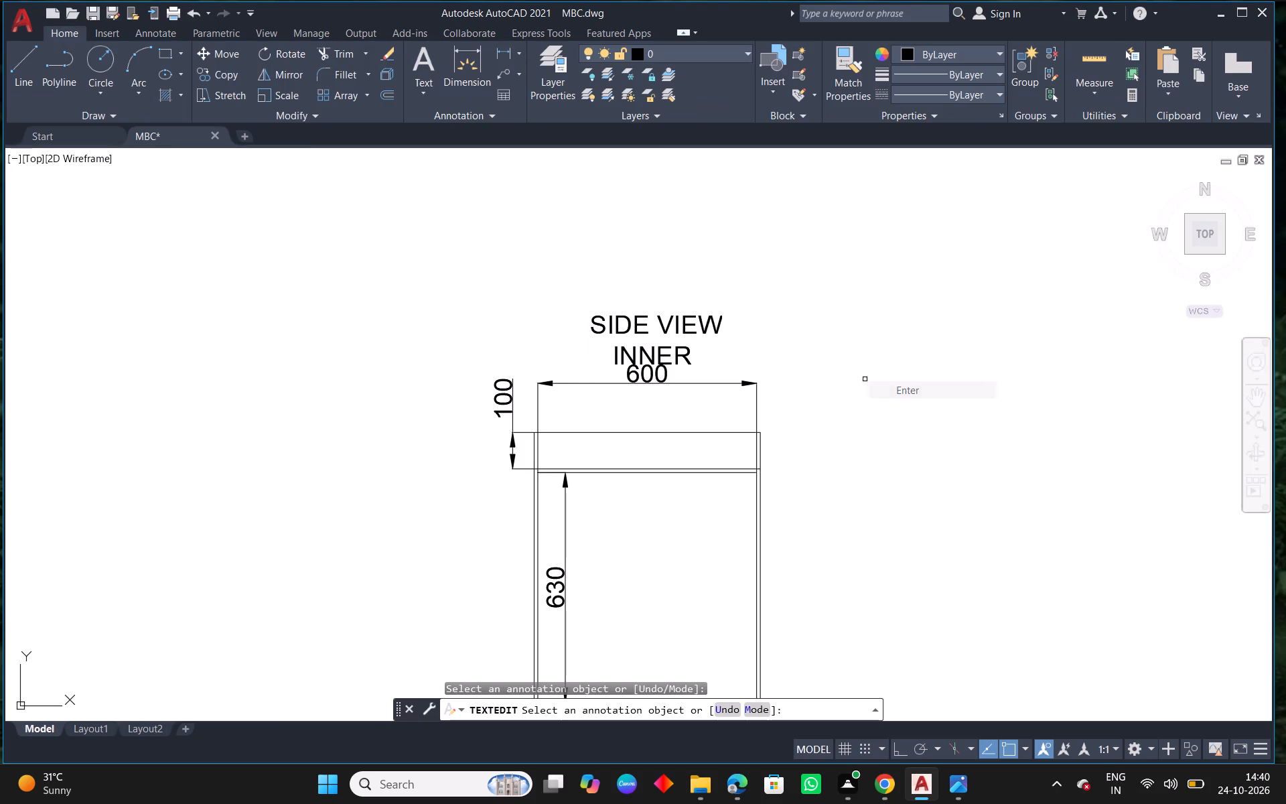
Move the SIDE VIEW INNER title slightly upward, clear of the 600 dimension.
left_click(648, 313)
left_click(603, 327)
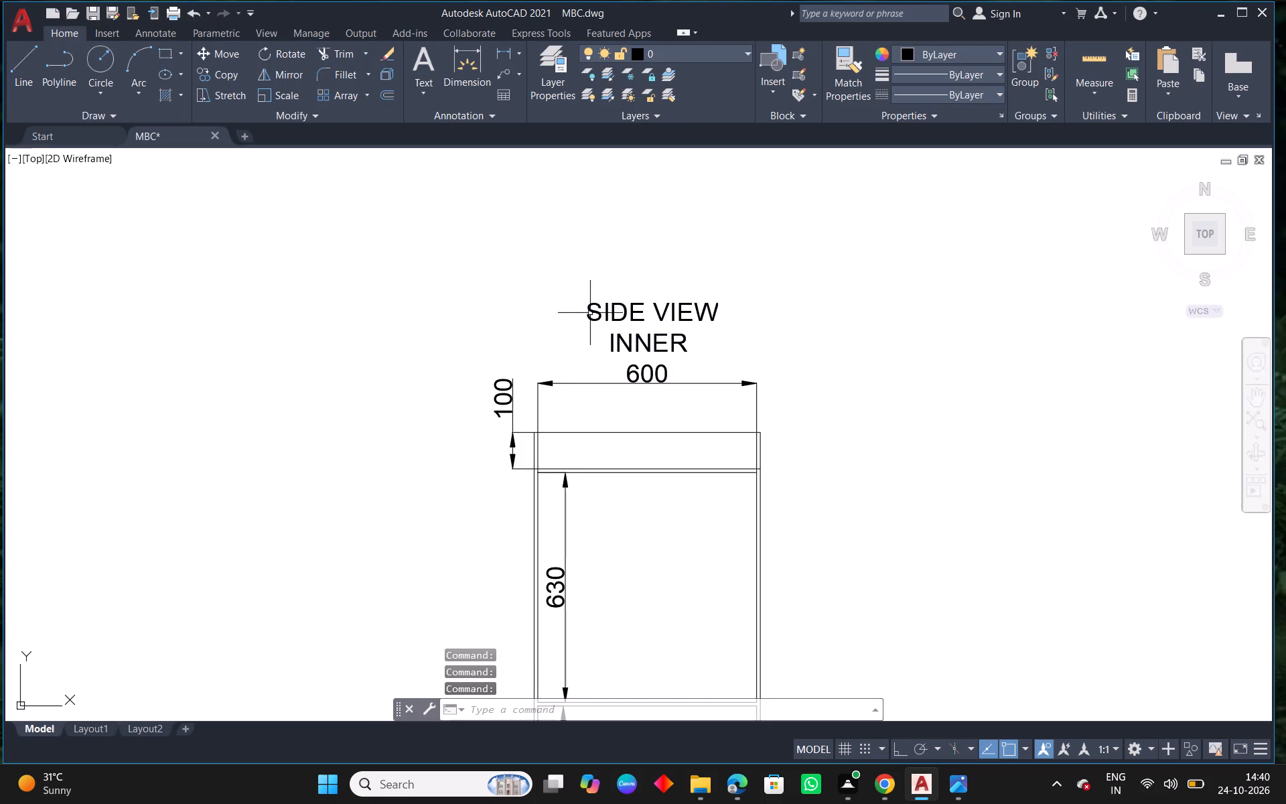
key("Escape")
Copy the complete inner side view with its title and dimensions to the left of the original, using the skirting's lower-right corner as base point.
scroll(768, 235, "down", 4)
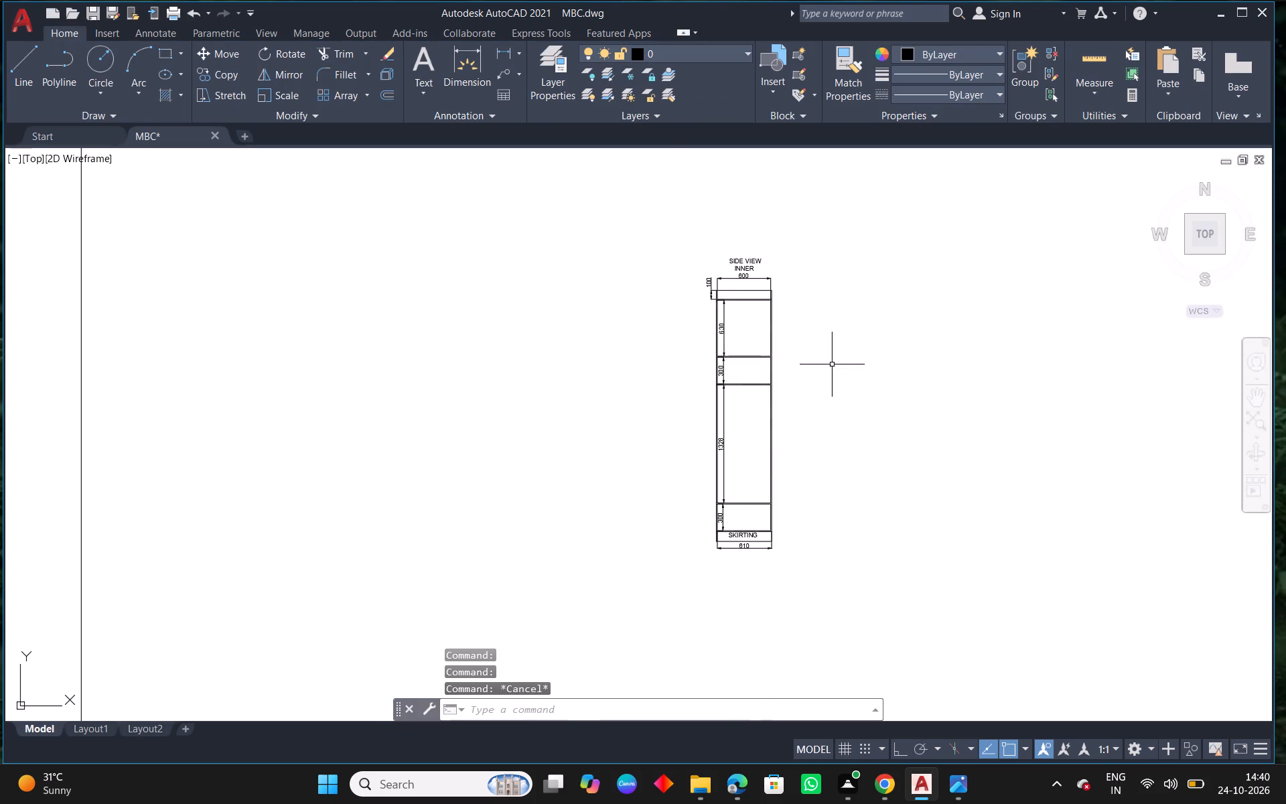
scroll(841, 376, "down", 2)
scroll(866, 411, "up", 3)
left_click_drag(663, 474, 658, 486)
left_click(638, 282)
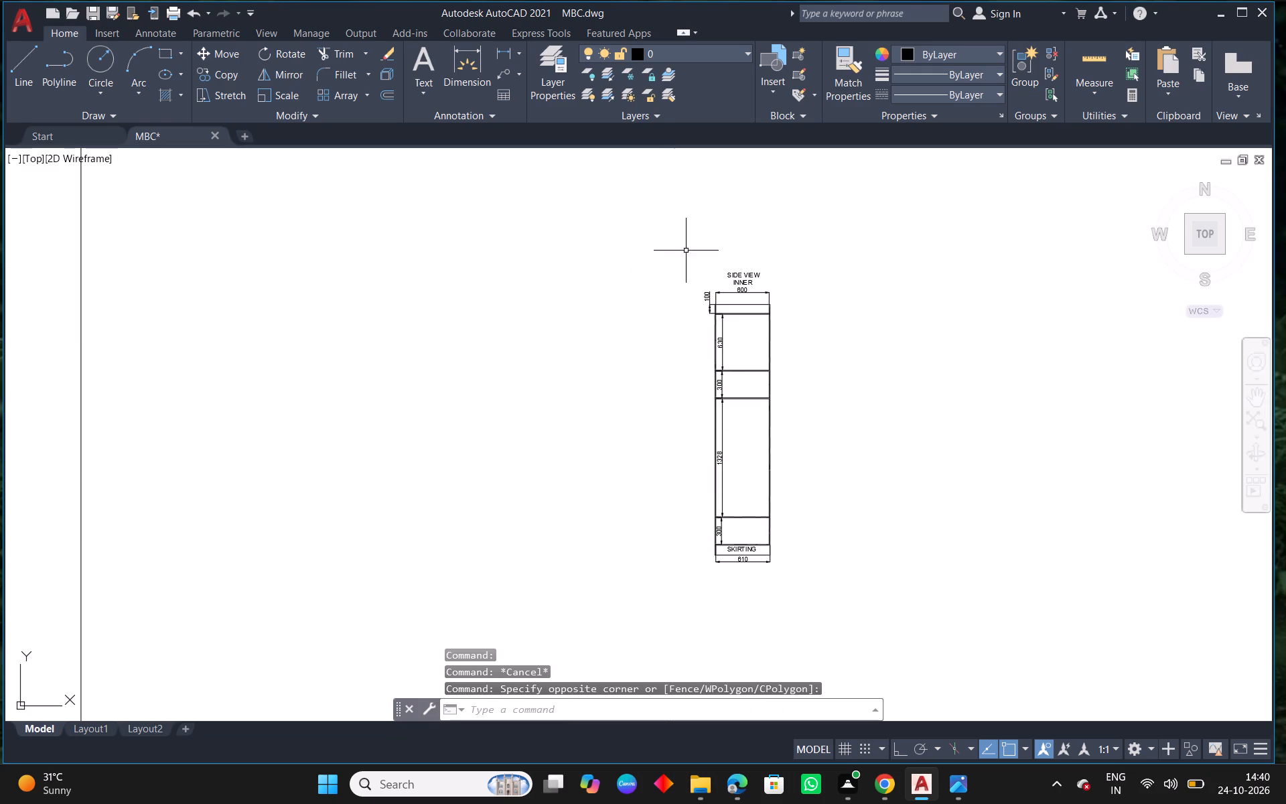
left_click_drag(815, 209, 719, 479)
left_click(649, 597)
key("c")
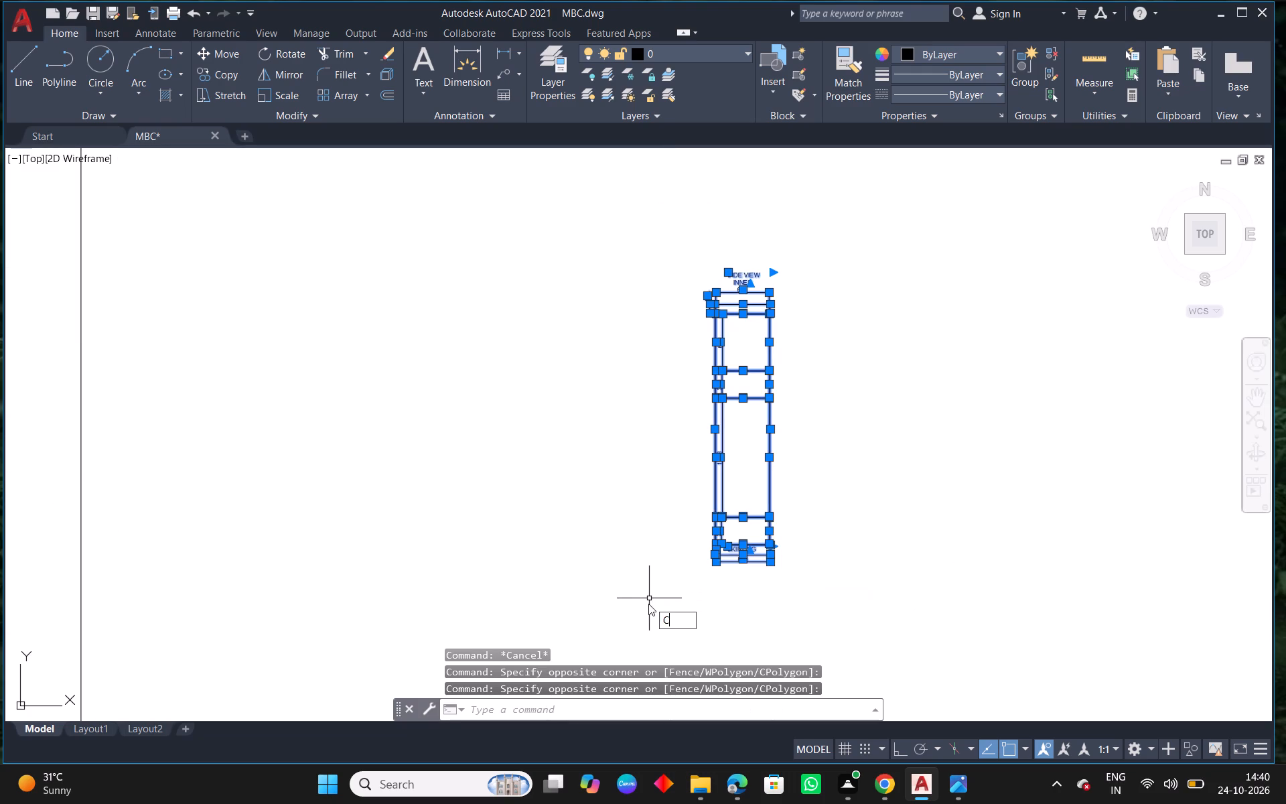
type("O")
key("space")
left_click(768, 553)
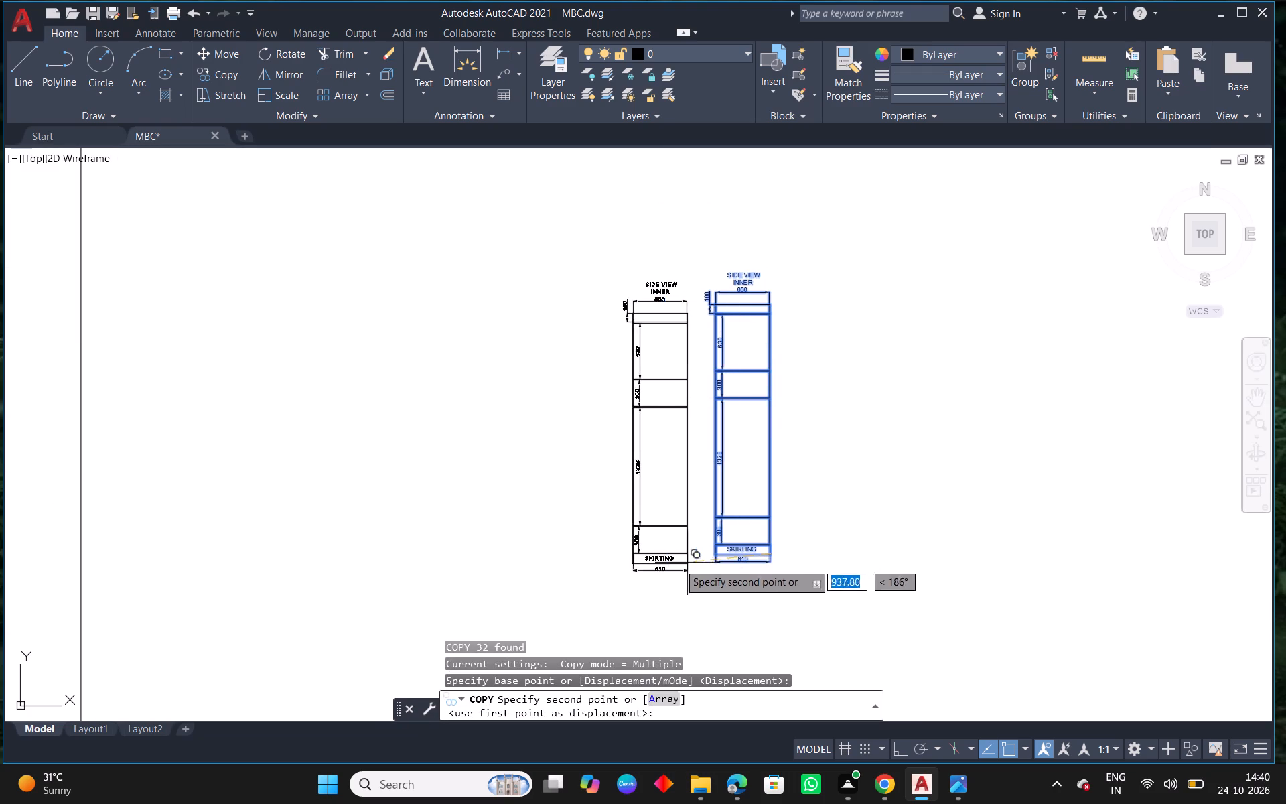
left_click(578, 557)
key("Escape")
Move the title of the left-hand side view copy further up above its 600 dimension.
scroll(638, 537, "down", 6)
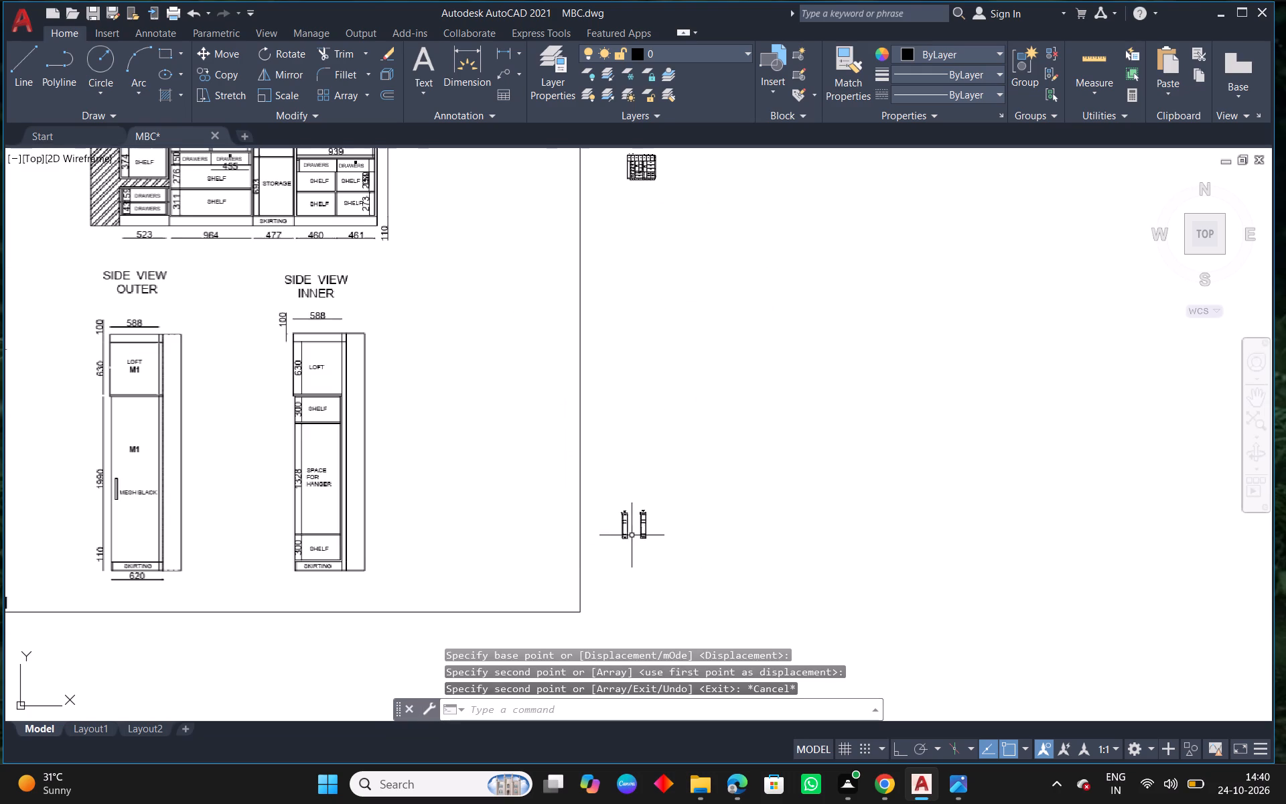
scroll(622, 521, "up", 4)
scroll(561, 492, "up", 5)
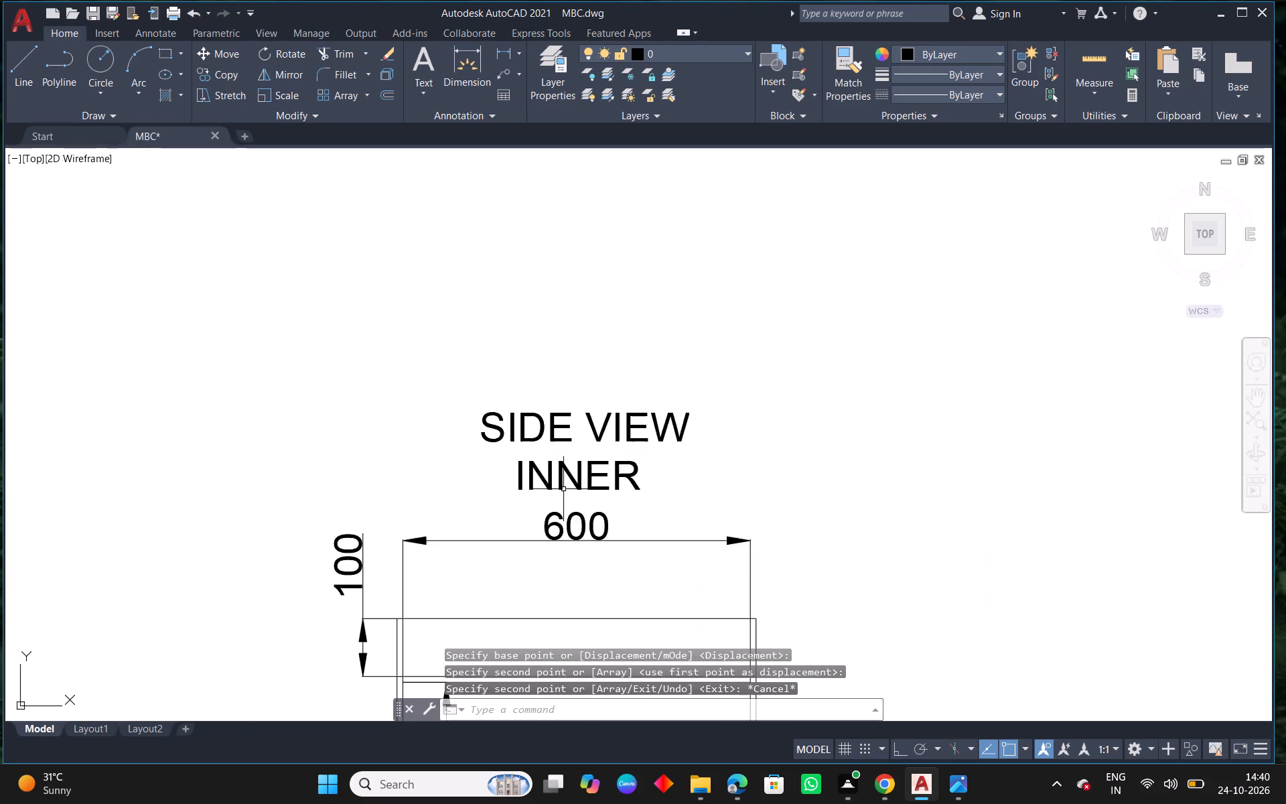
scroll(564, 489, "up", 1)
left_click(564, 484)
left_click(533, 471)
left_click(433, 365)
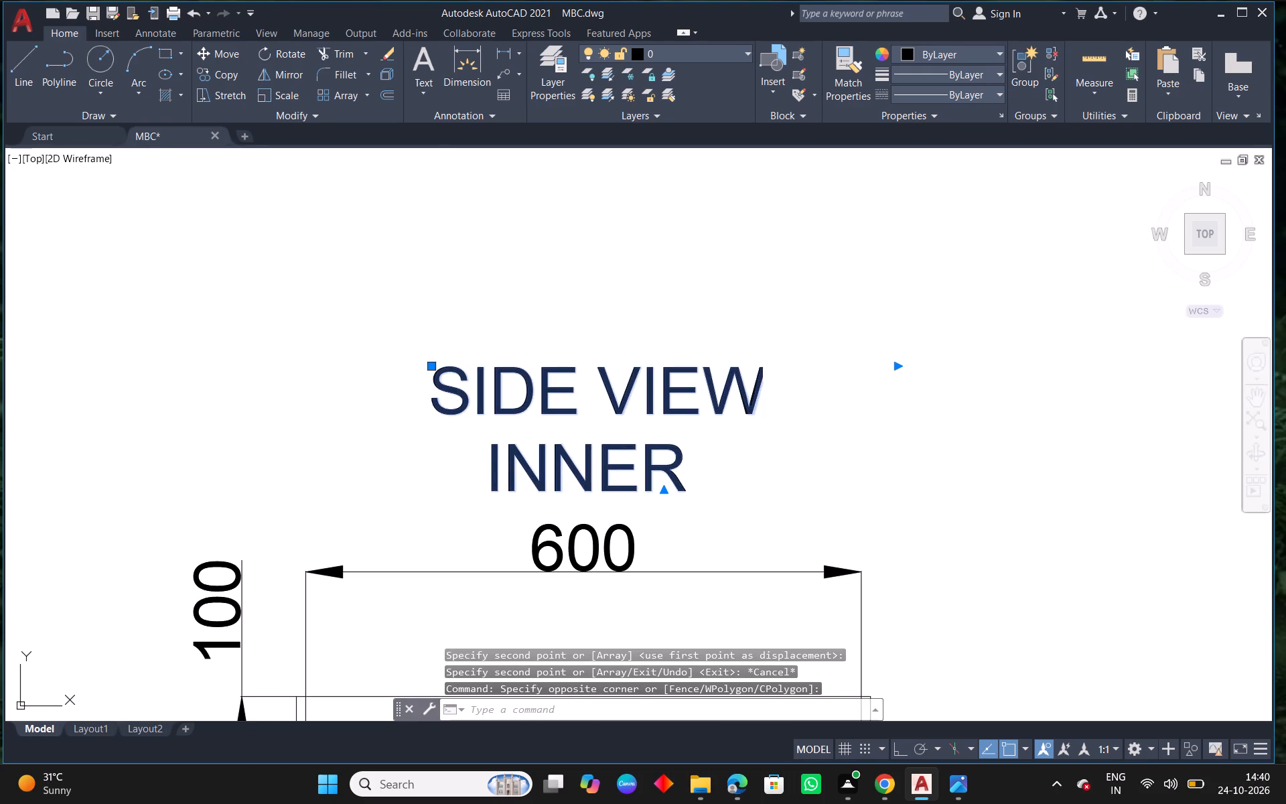
left_click(437, 297)
key("Escape")
Change INNER to OUTER in the left-hand copy's title and indent the SIDE VIEW line by one space.
type("ED")
key("space")
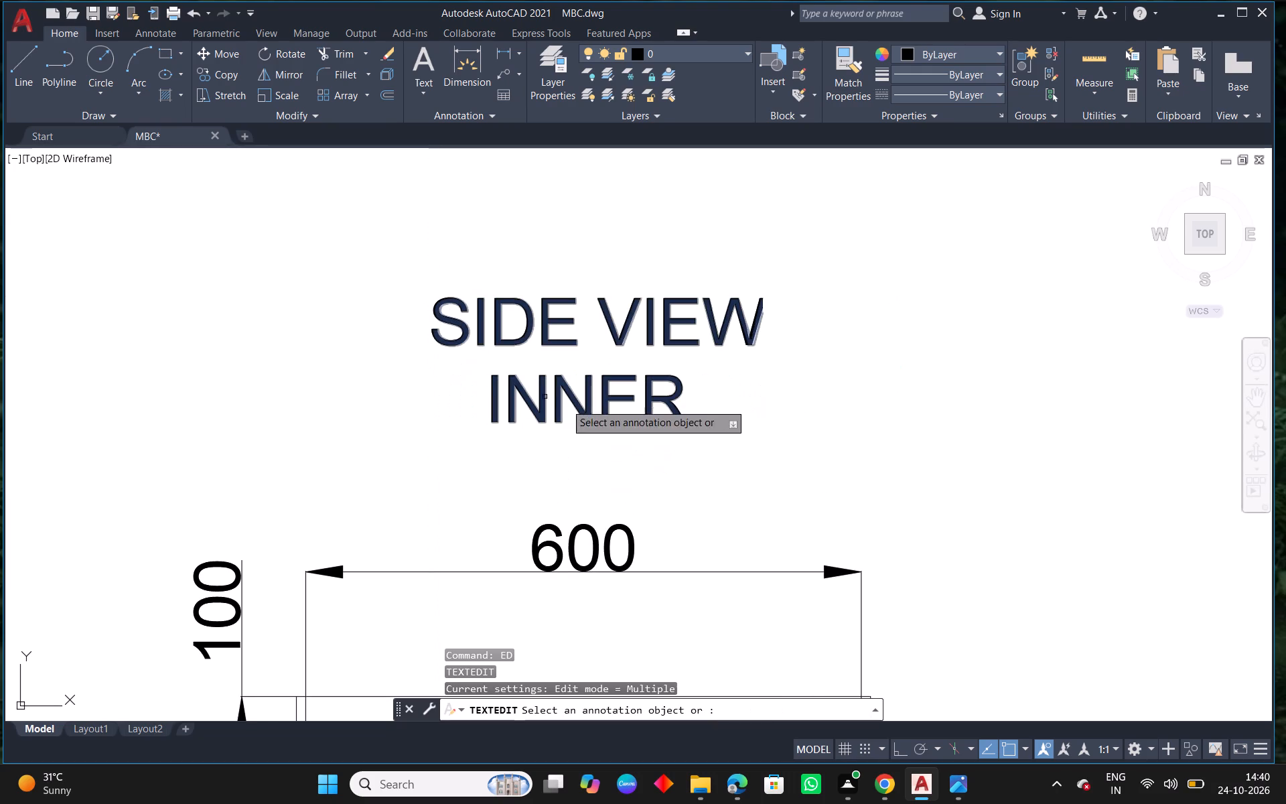
left_click(575, 407)
left_click_drag(698, 396, 470, 385)
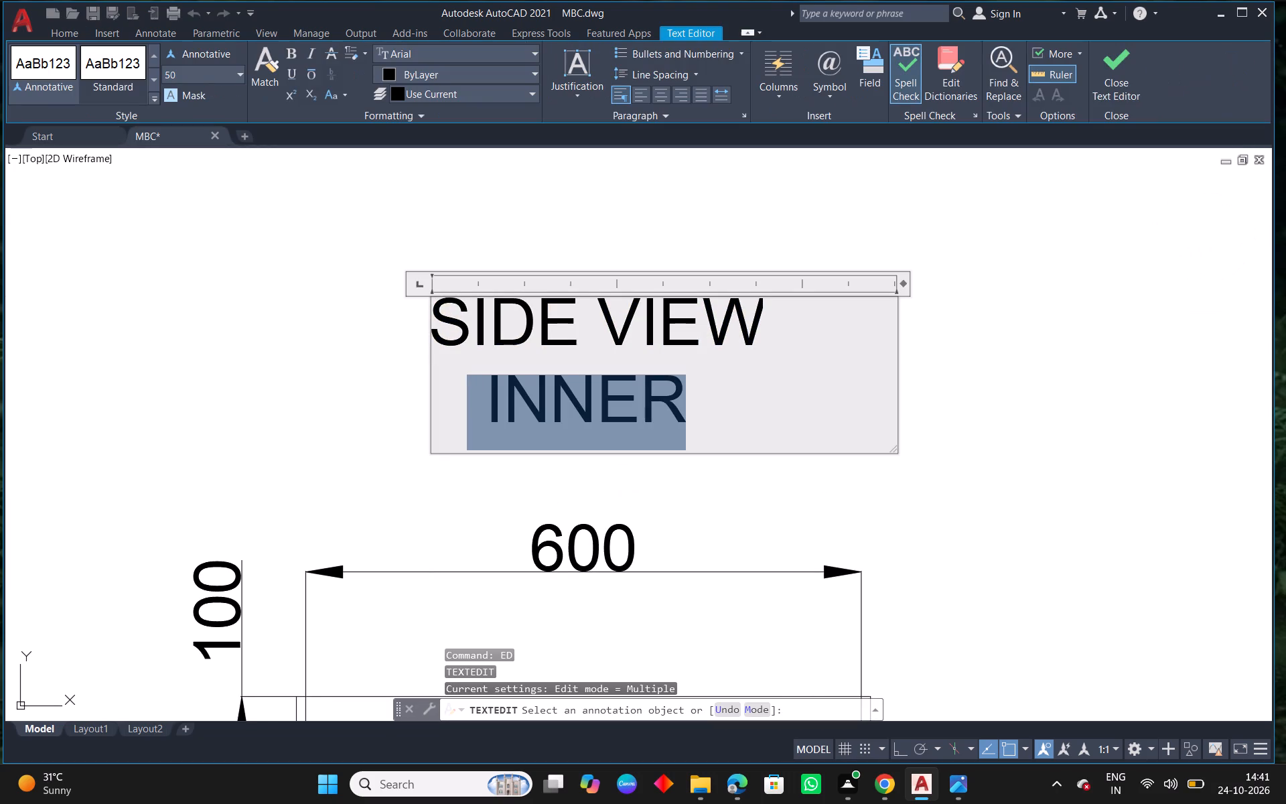
key("BackSpace")
type("OUTER")
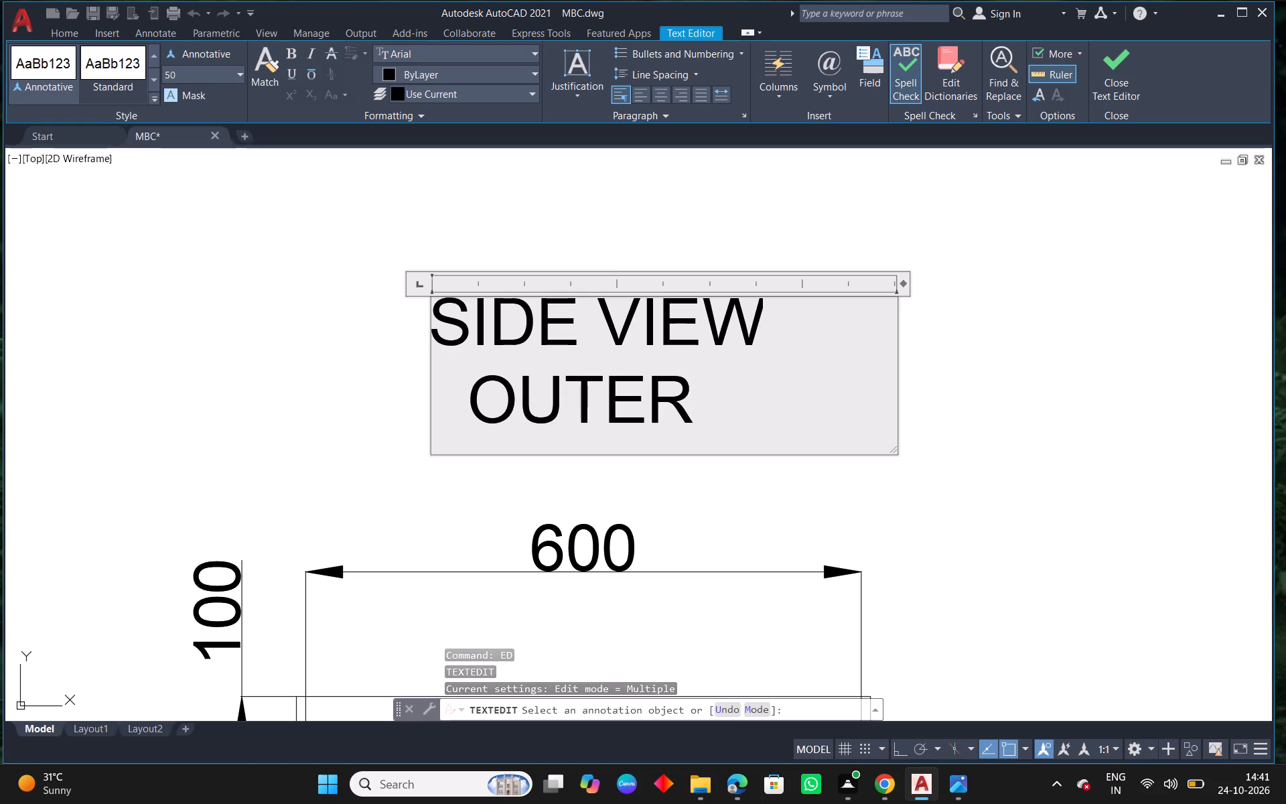
left_click(439, 312)
key("space")
left_click(353, 400)
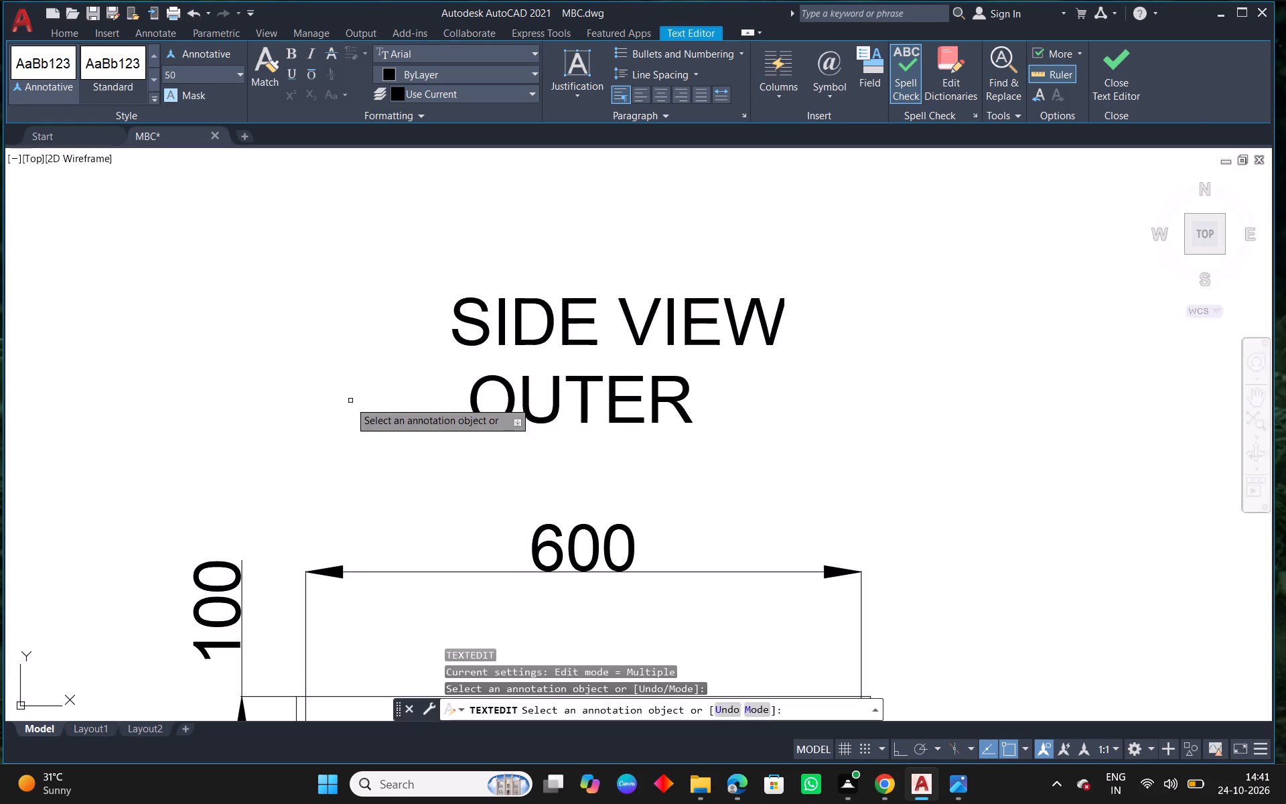
key("Escape")
right_click(348, 397)
key("Escape")
Compare the copied outer side view with the reference outer and inner side views, checking compartments, labels and dimensions.
scroll(414, 415, "down", 4)
middle_click_drag(480, 544, 684, 377)
scroll(685, 375, "down", 1)
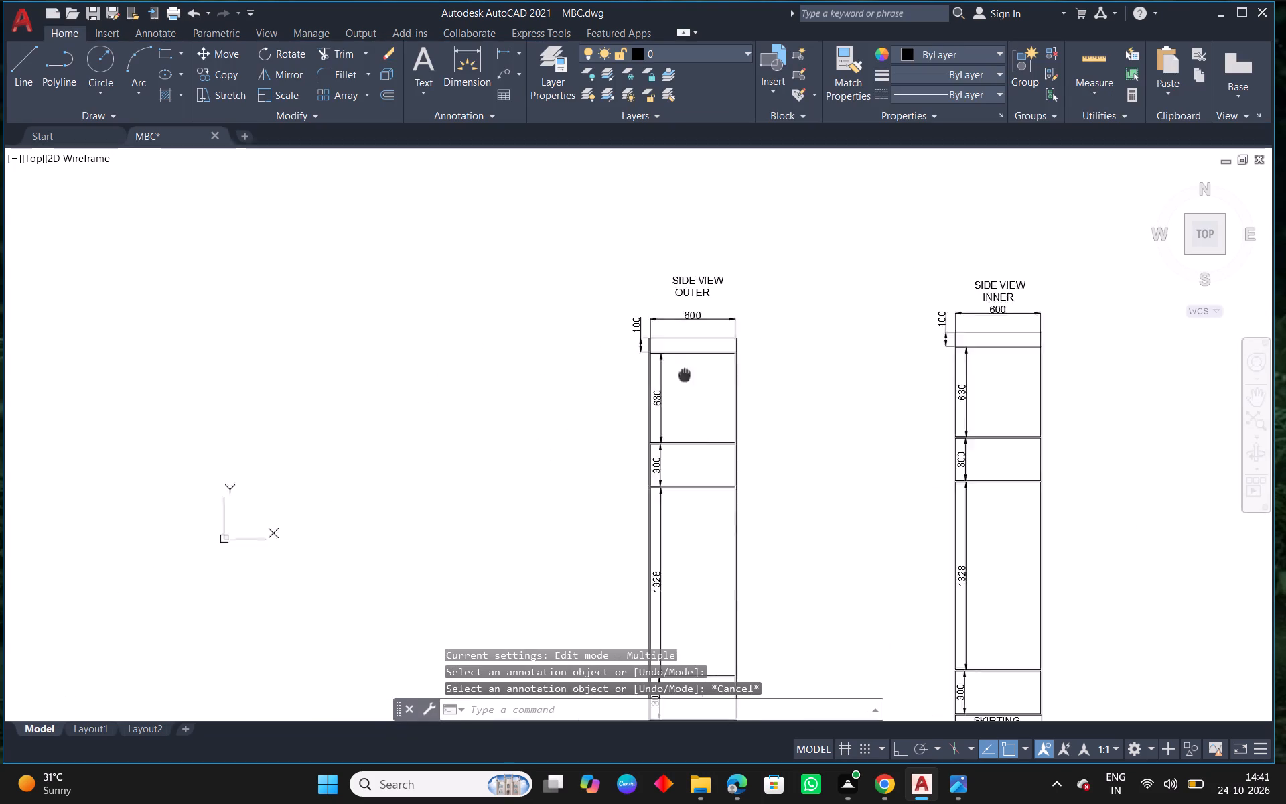
scroll(685, 371, "down", 2)
scroll(664, 423, "down", 3)
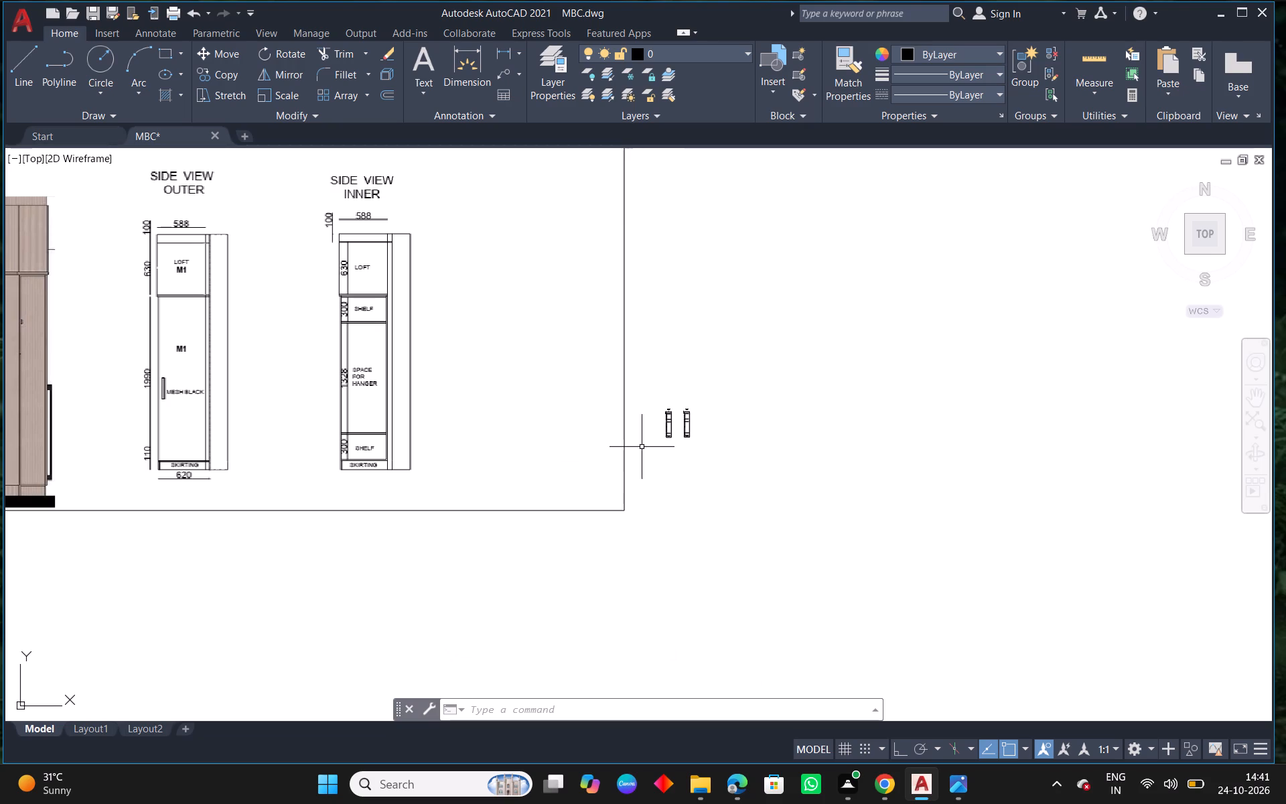
scroll(672, 442, "up", 6)
scroll(593, 455, "down", 2)
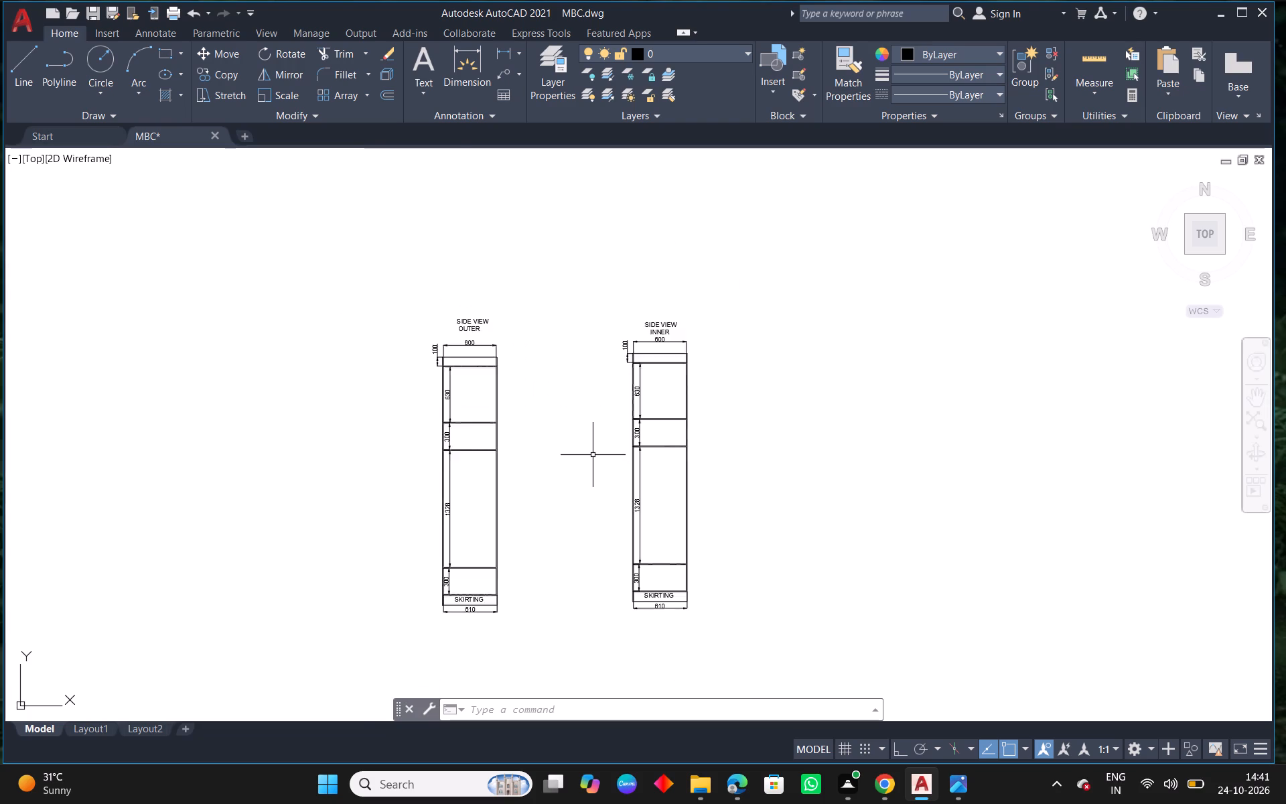
scroll(593, 455, "down", 2)
scroll(270, 452, "down", 3)
scroll(357, 476, "up", 2)
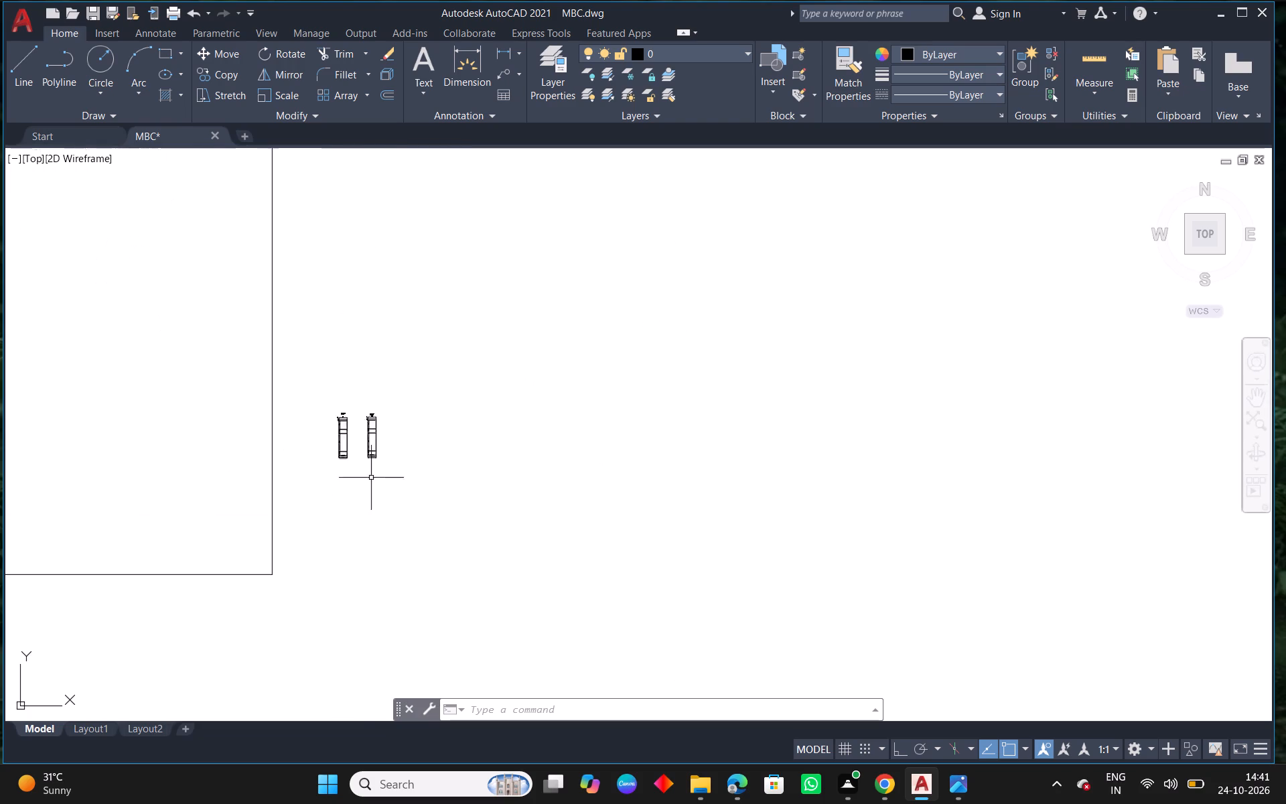
scroll(374, 478, "up", 1)
scroll(332, 389, "up", 4)
scroll(281, 419, "up", 2)
left_click_drag(321, 428, 312, 468)
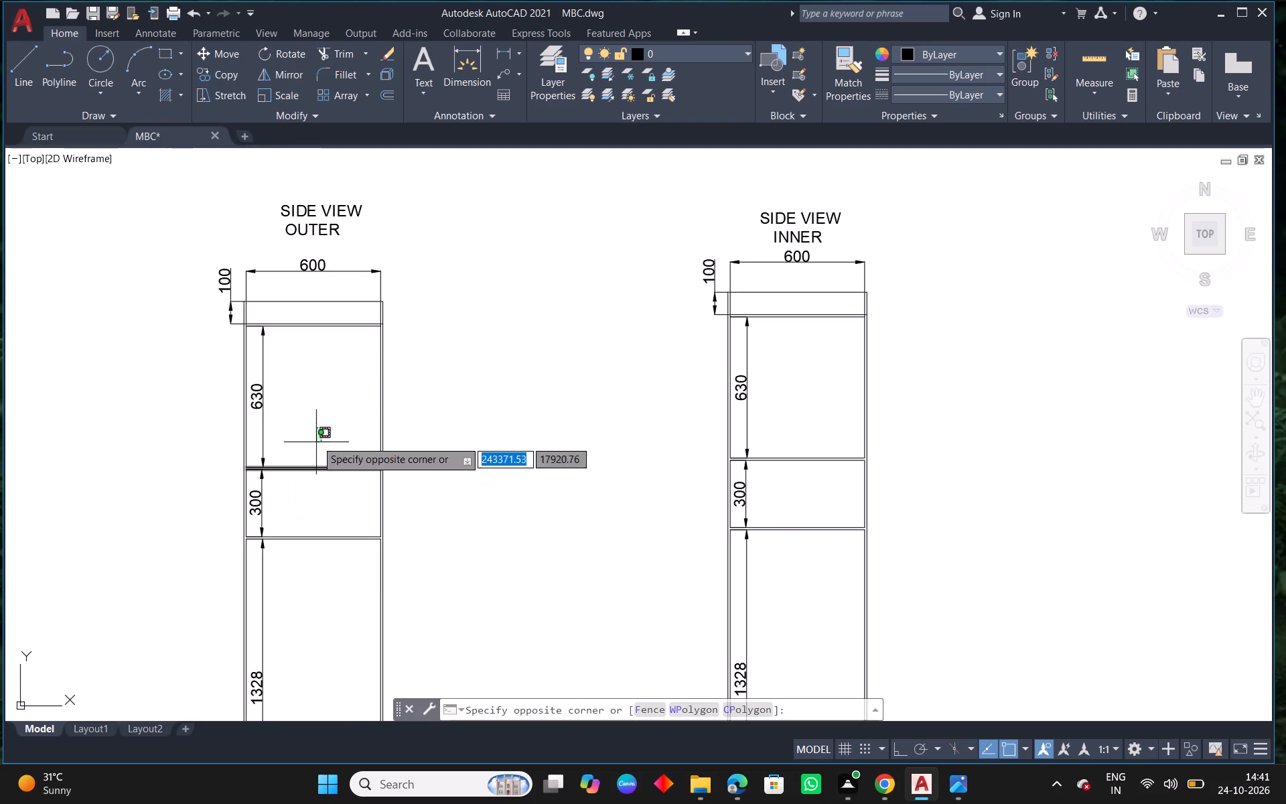
left_click(316, 435)
scroll(324, 441, "down", 3)
middle_click_drag(270, 513, 643, 474)
scroll(643, 474, "down", 2)
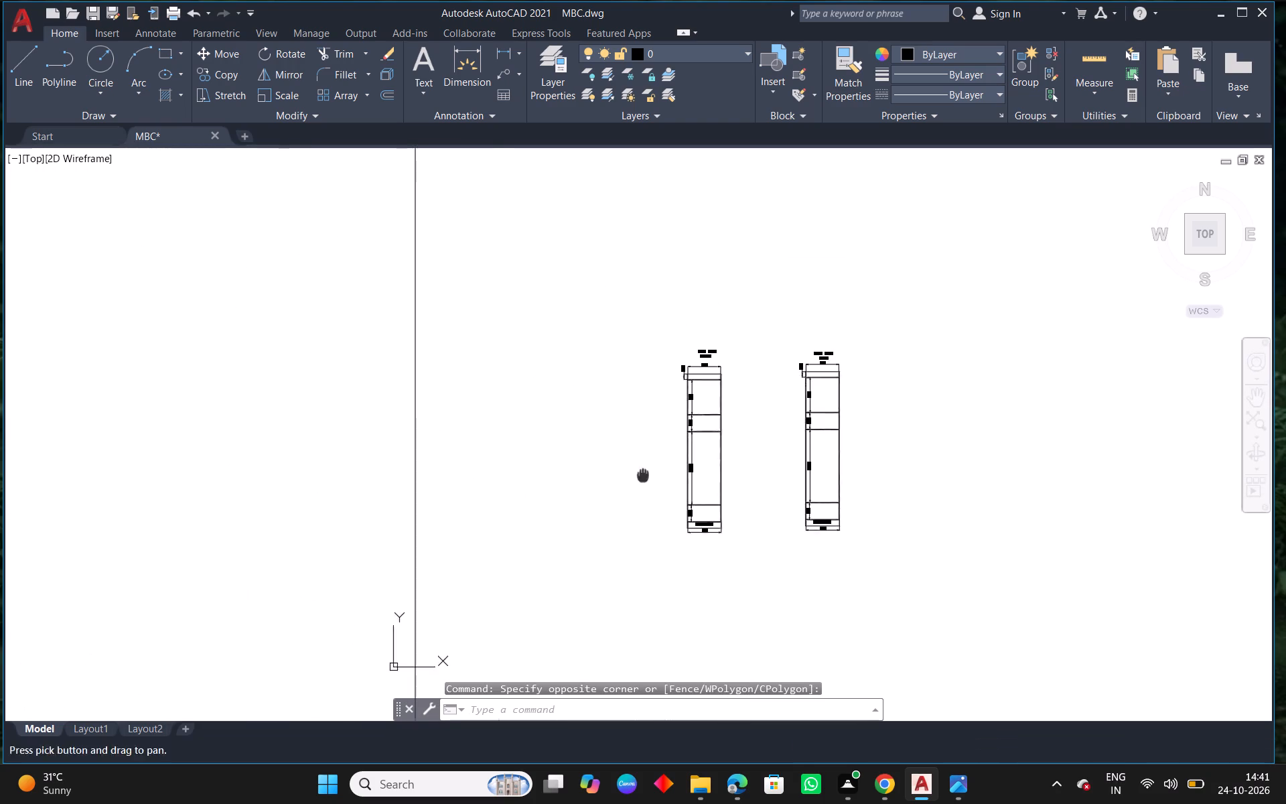
scroll(427, 472, "down", 3)
middle_click_drag(330, 500, 496, 511)
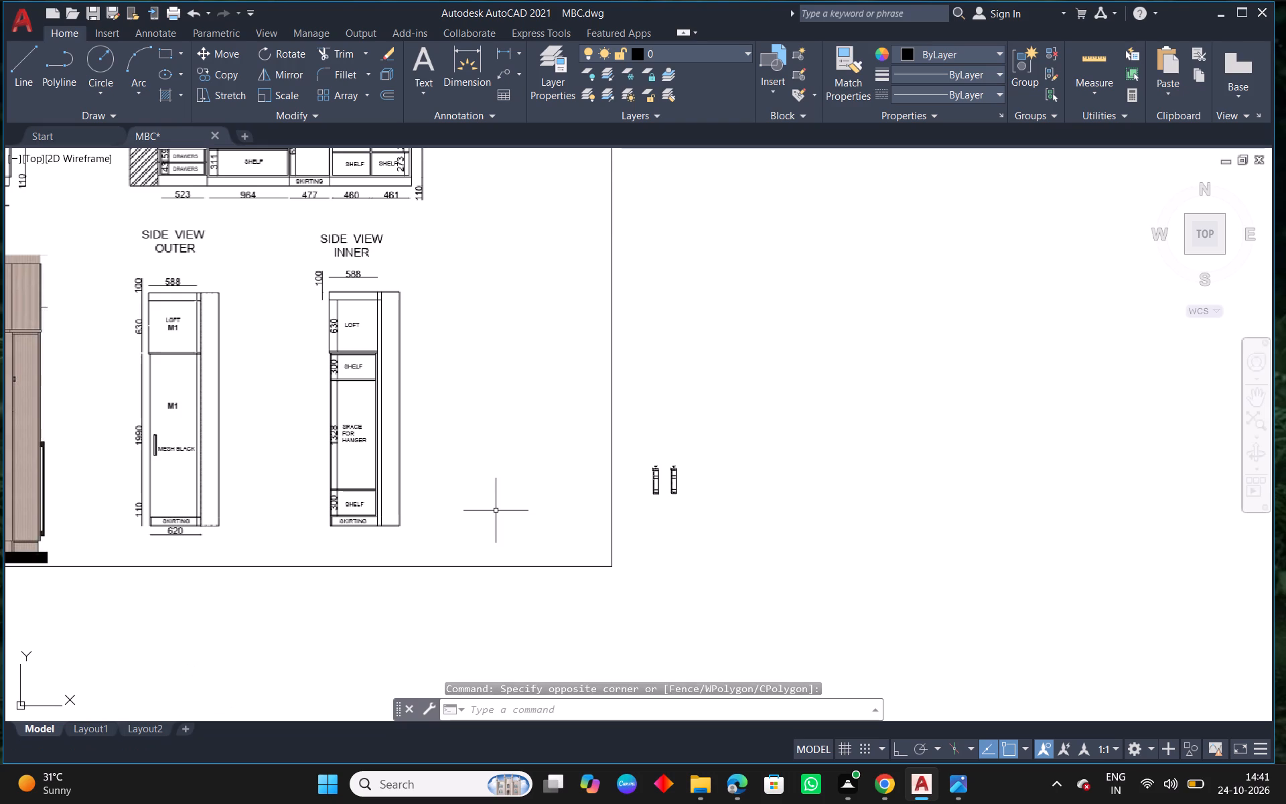
Erase the shelf below the loft and its 300 dimension from the copied outer side view.
scroll(639, 488, "up", 3)
scroll(687, 462, "up", 4)
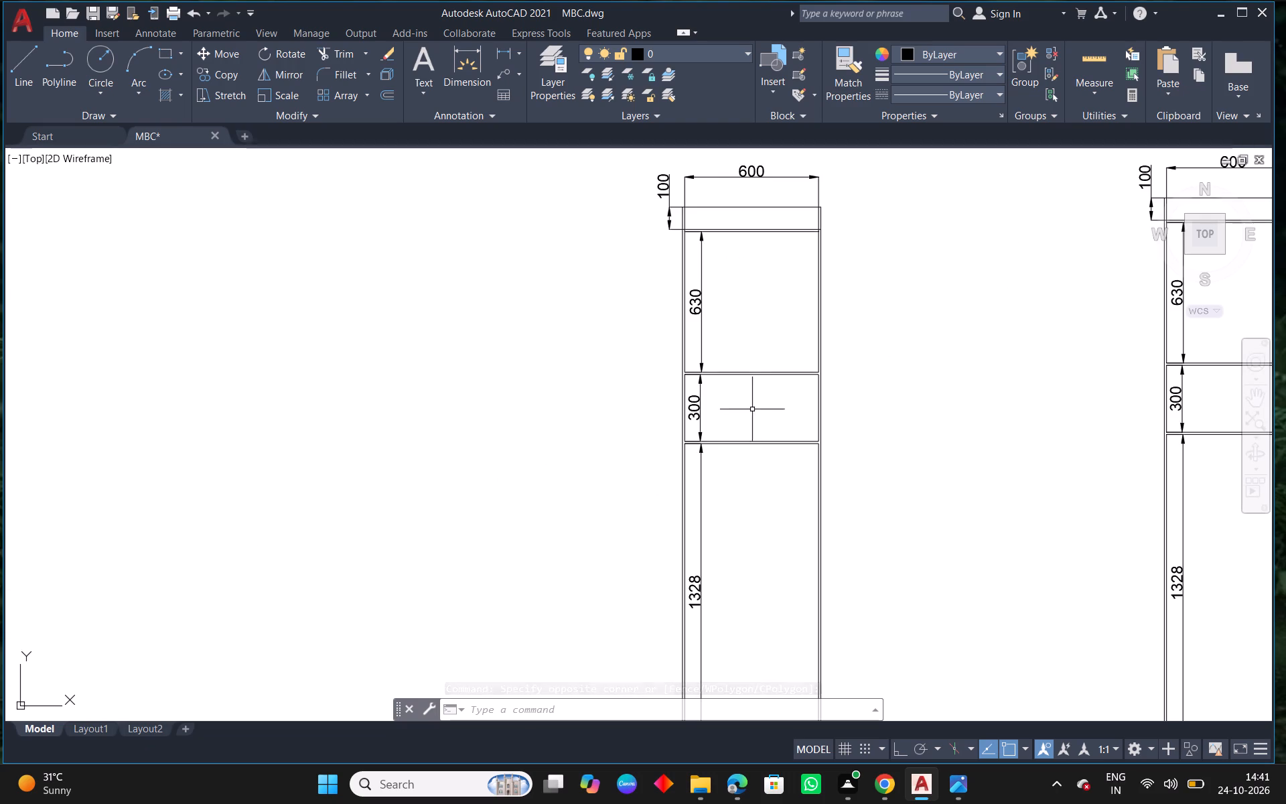
left_click_drag(749, 402, 731, 437)
left_click(716, 465)
left_click(386, 57)
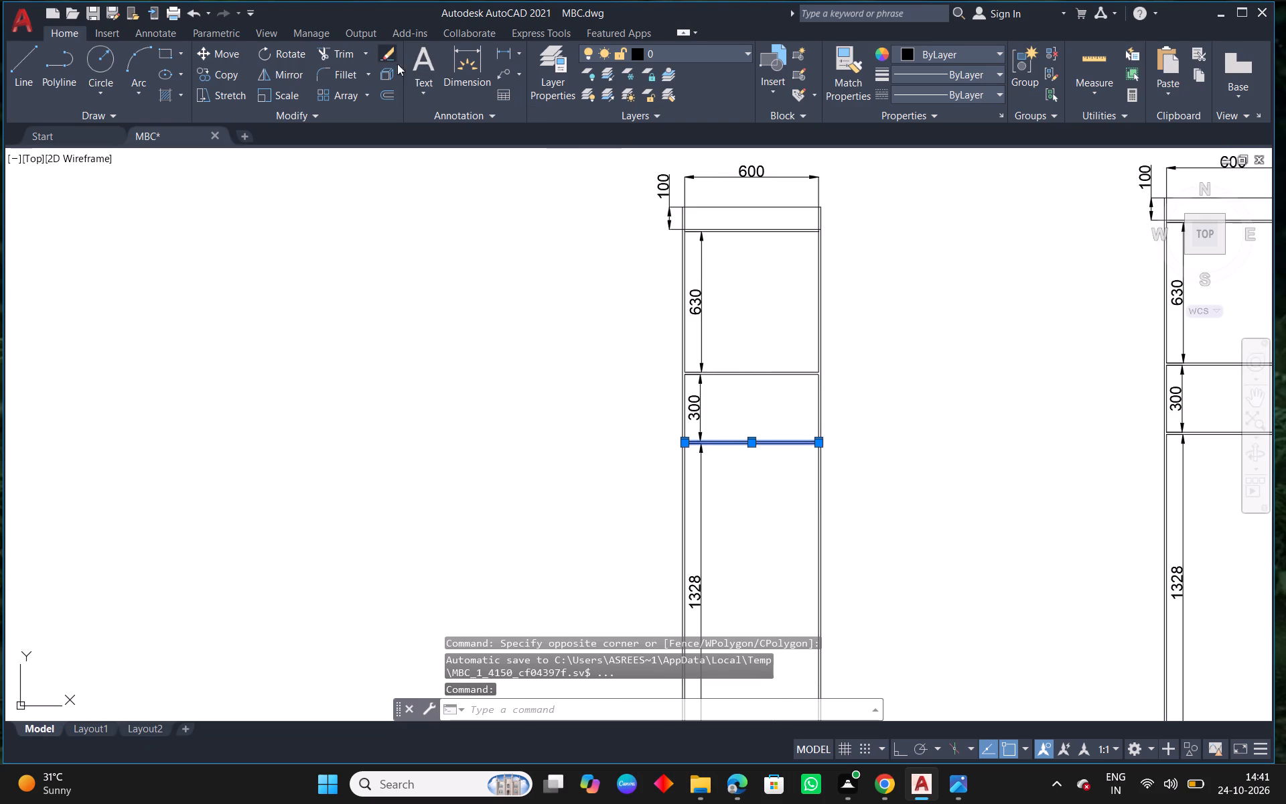
scroll(718, 394, "up", 1)
left_click(703, 407)
left_click(681, 448)
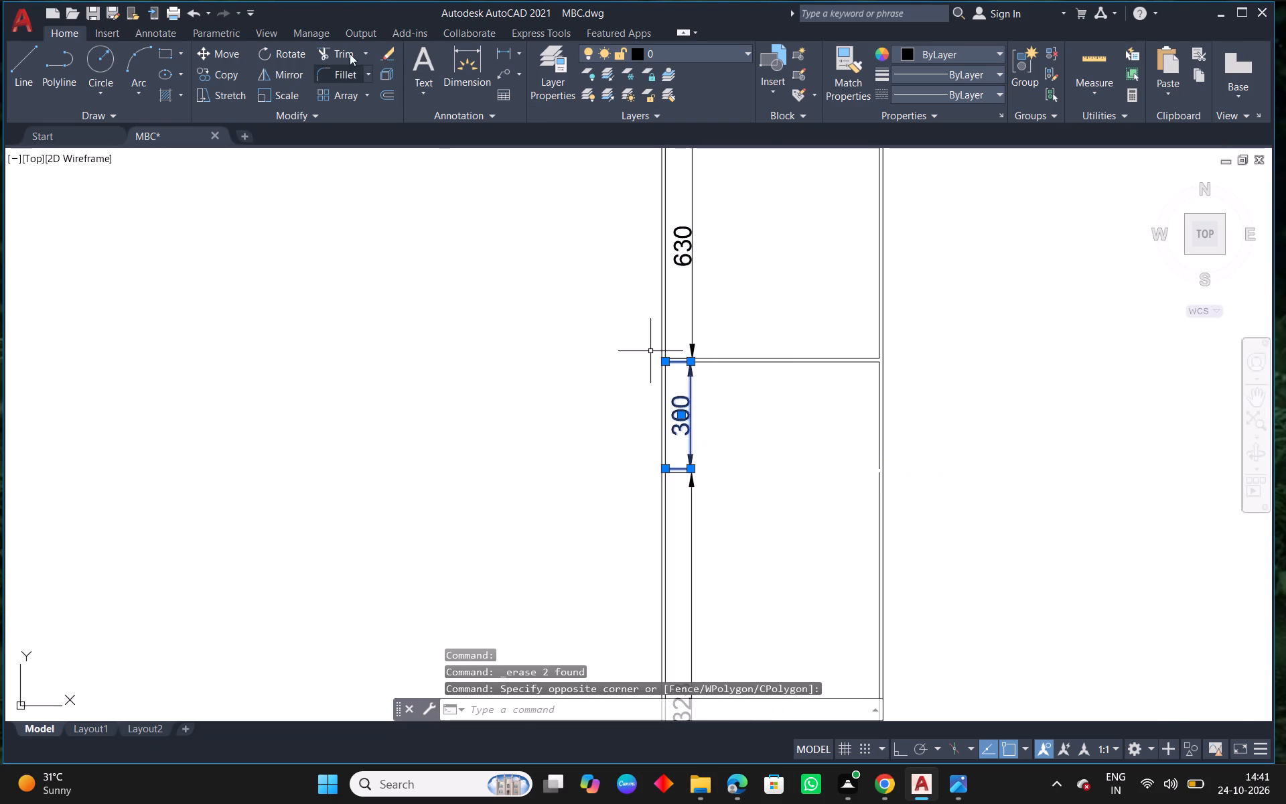
left_click(382, 56)
Stretch the upper end of the outer side view's 1328 dimension up to the underside of the loft.
scroll(673, 468, "up", 1)
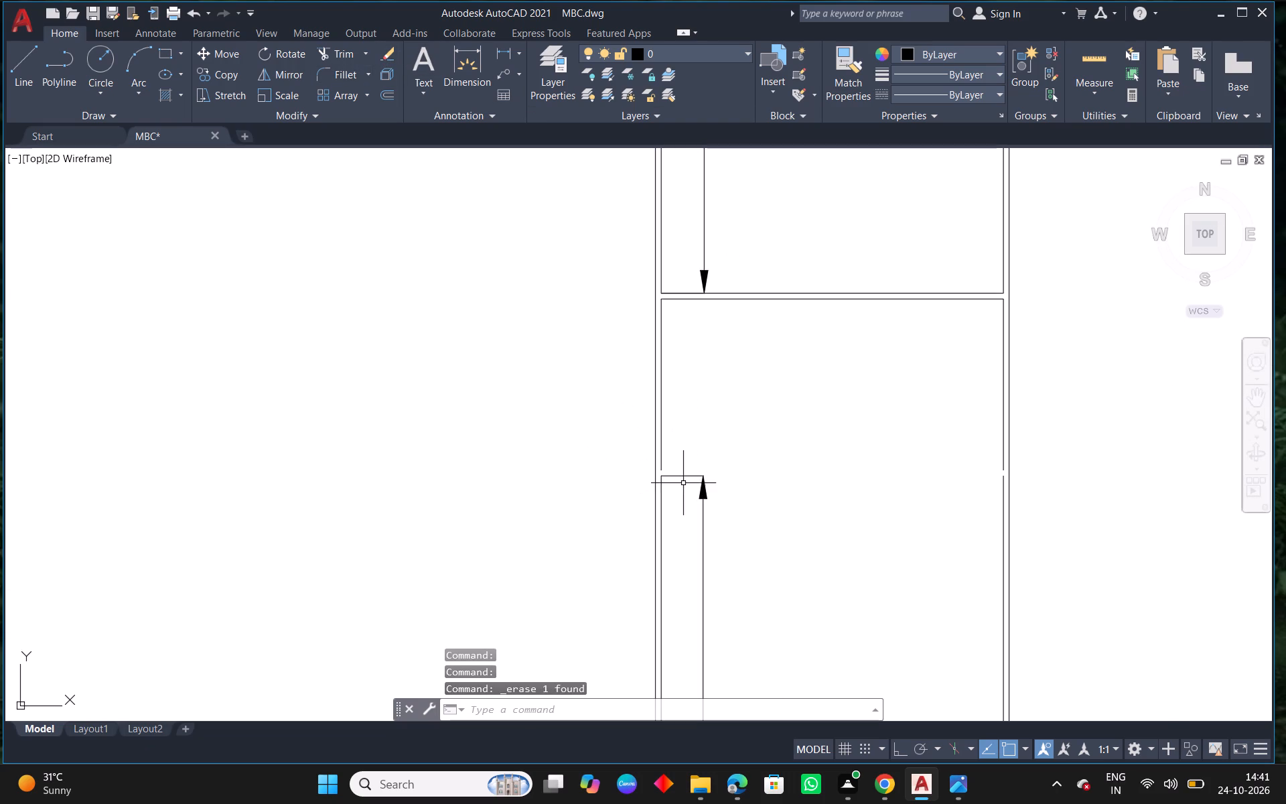
left_click(689, 475)
left_click(662, 476)
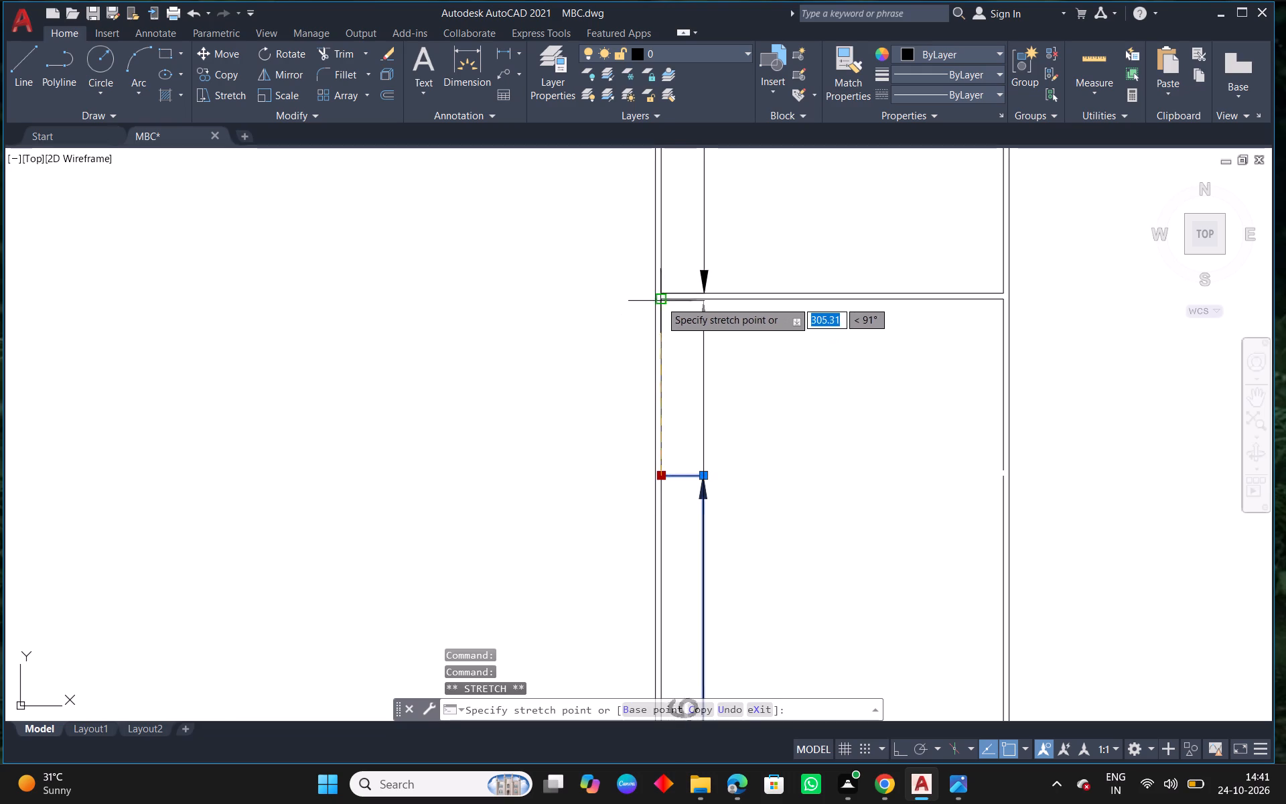
left_click(666, 299)
middle_click_drag(779, 479, 754, 266)
scroll(754, 266, "down", 1)
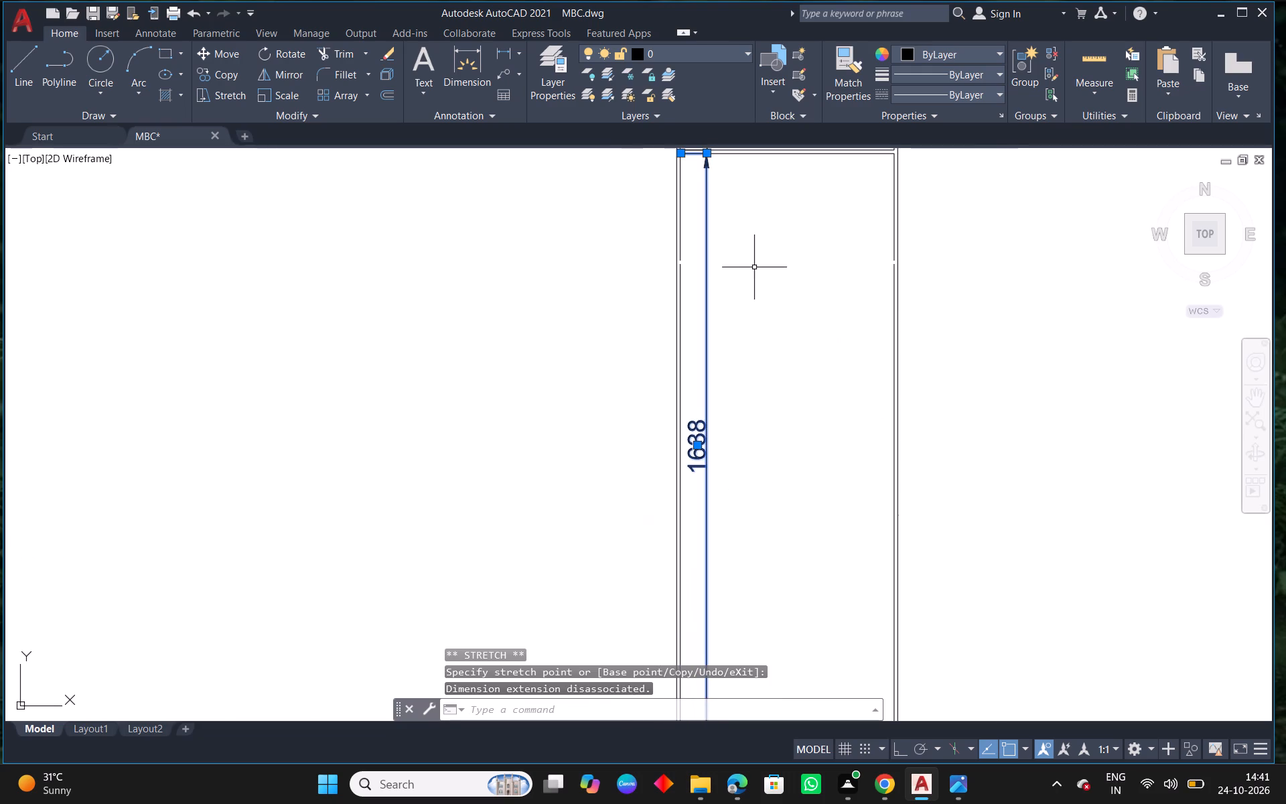
key("Escape")
Check the lower compartments and height dimensions of the reference outer and inner side views against the outer side view copy.
scroll(737, 332, "down", 4)
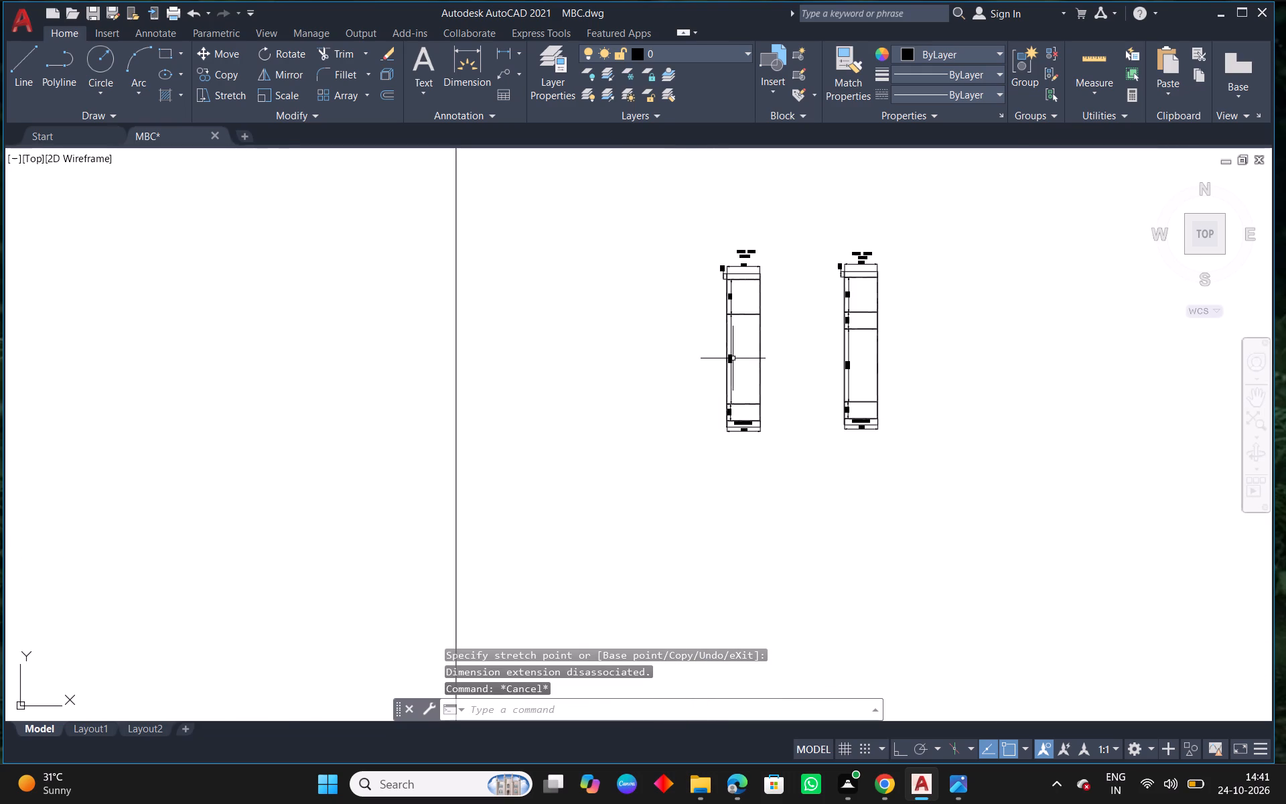
scroll(683, 364, "down", 3)
middle_click_drag(455, 408, 595, 416)
middle_click_drag(222, 353, 368, 382)
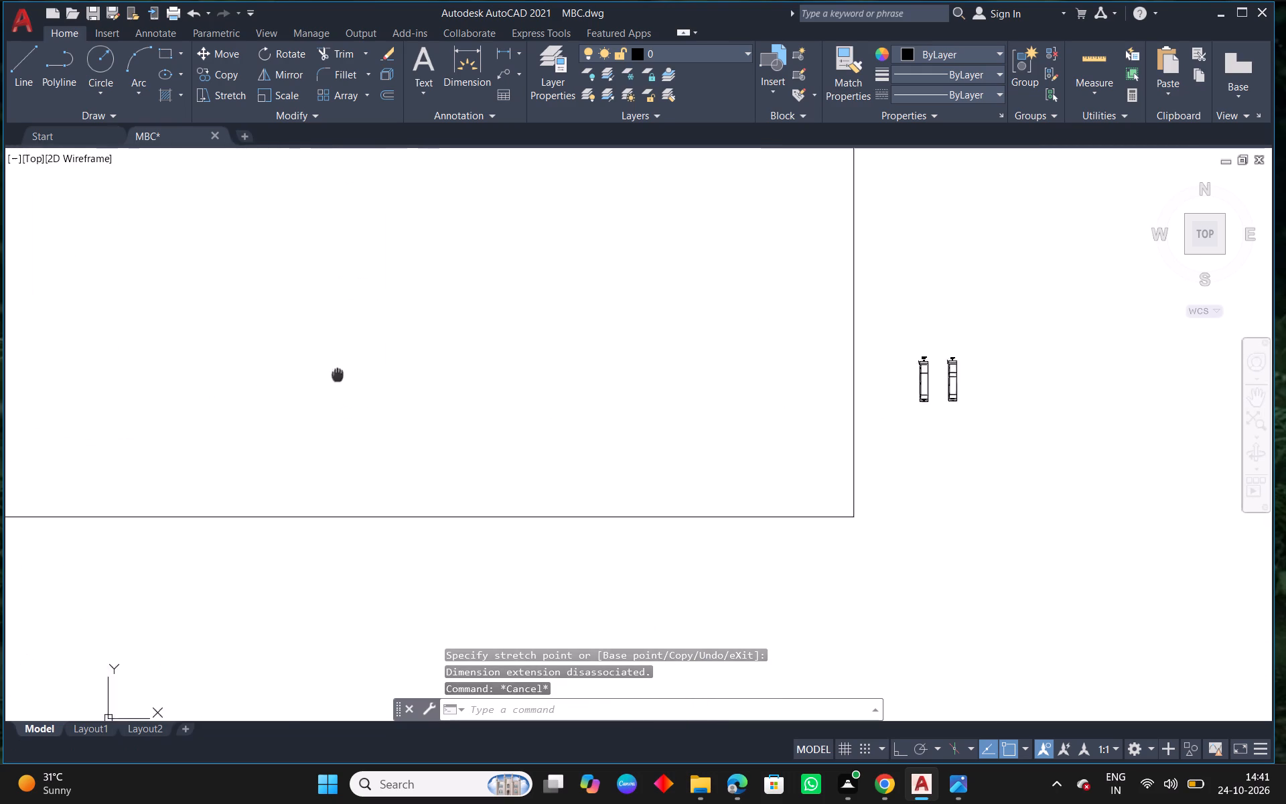
middle_click_drag(368, 382, 439, 393)
middle_click_drag(775, 446, 766, 441)
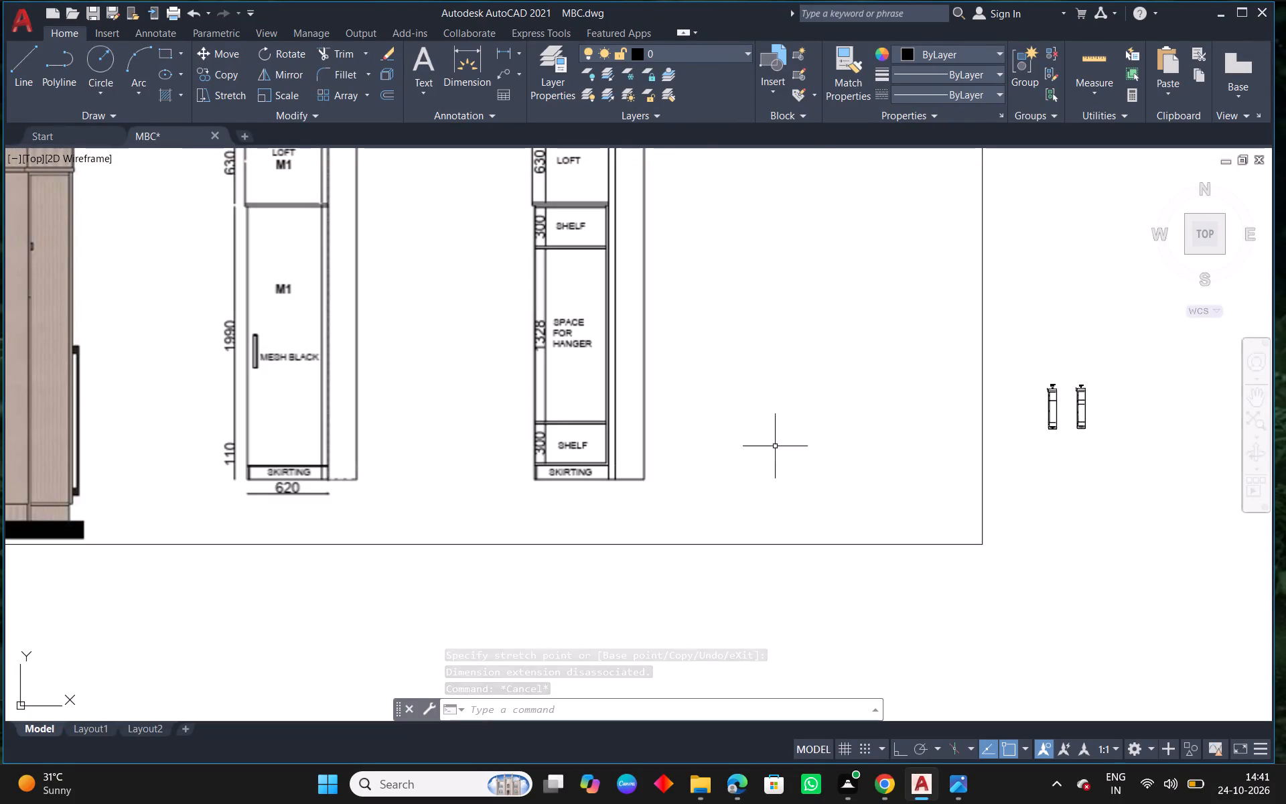
middle_click_drag(766, 441, 435, 407)
scroll(645, 374, "up", 3)
middle_click_drag(971, 441, 861, 446)
scroll(830, 442, "up", 3)
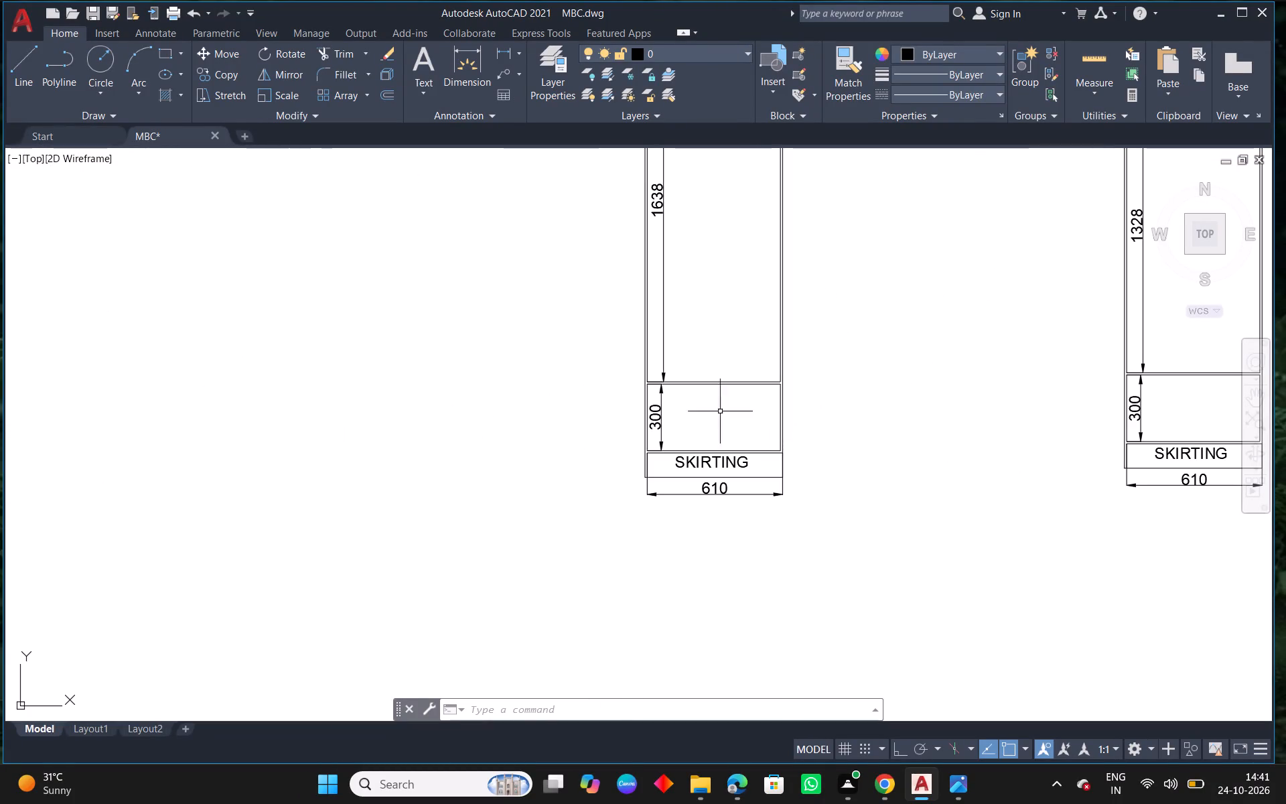
Erase the outer side view's lower 300 dimension and stretch the tall height dimension down to the line above the skirting.
left_click(660, 421)
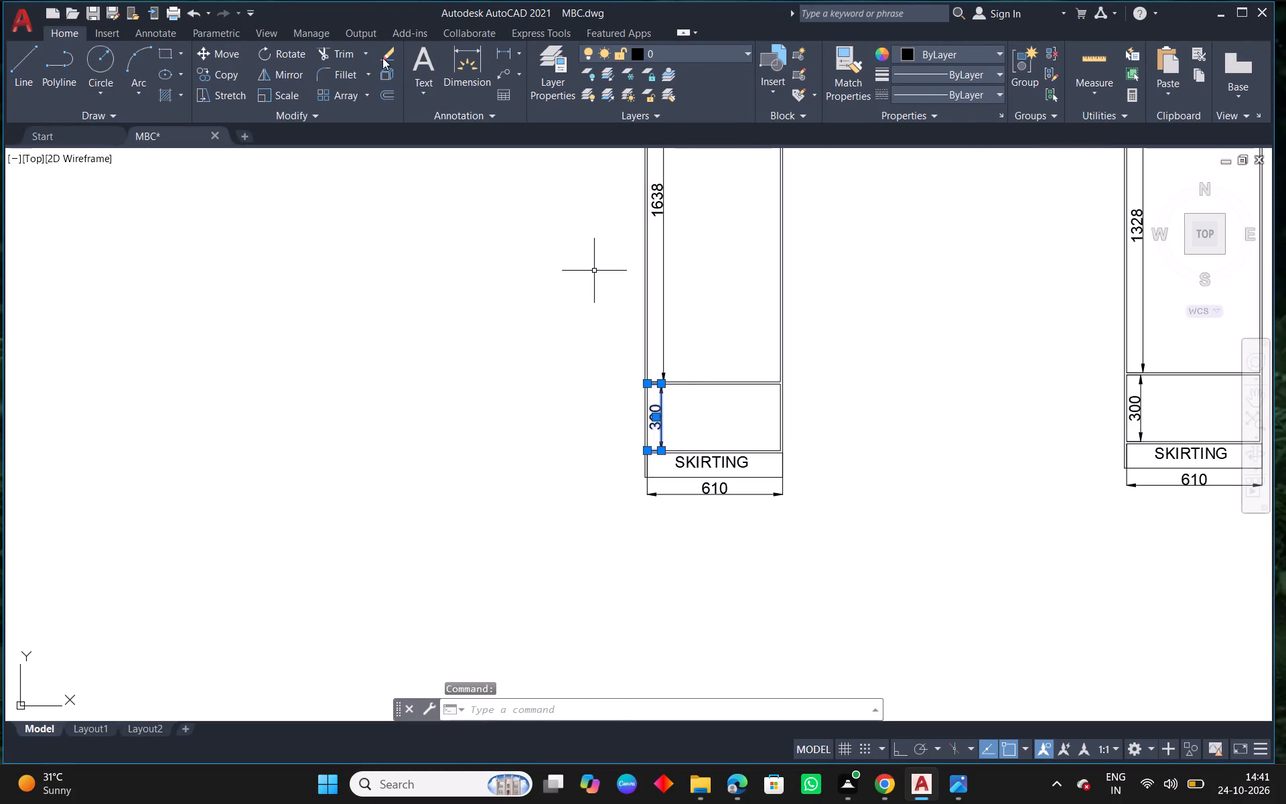
left_click(382, 58)
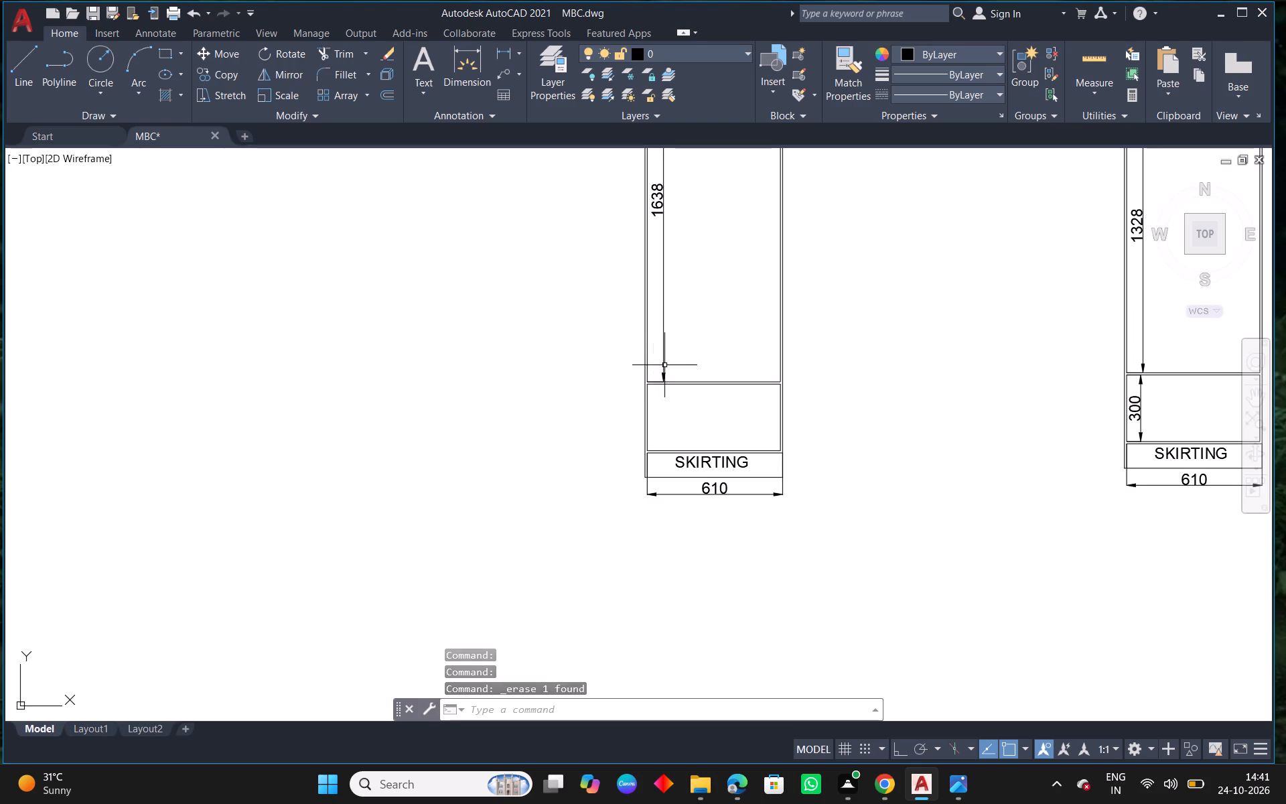
left_click(665, 366)
scroll(666, 385, "up", 2)
left_click(622, 376)
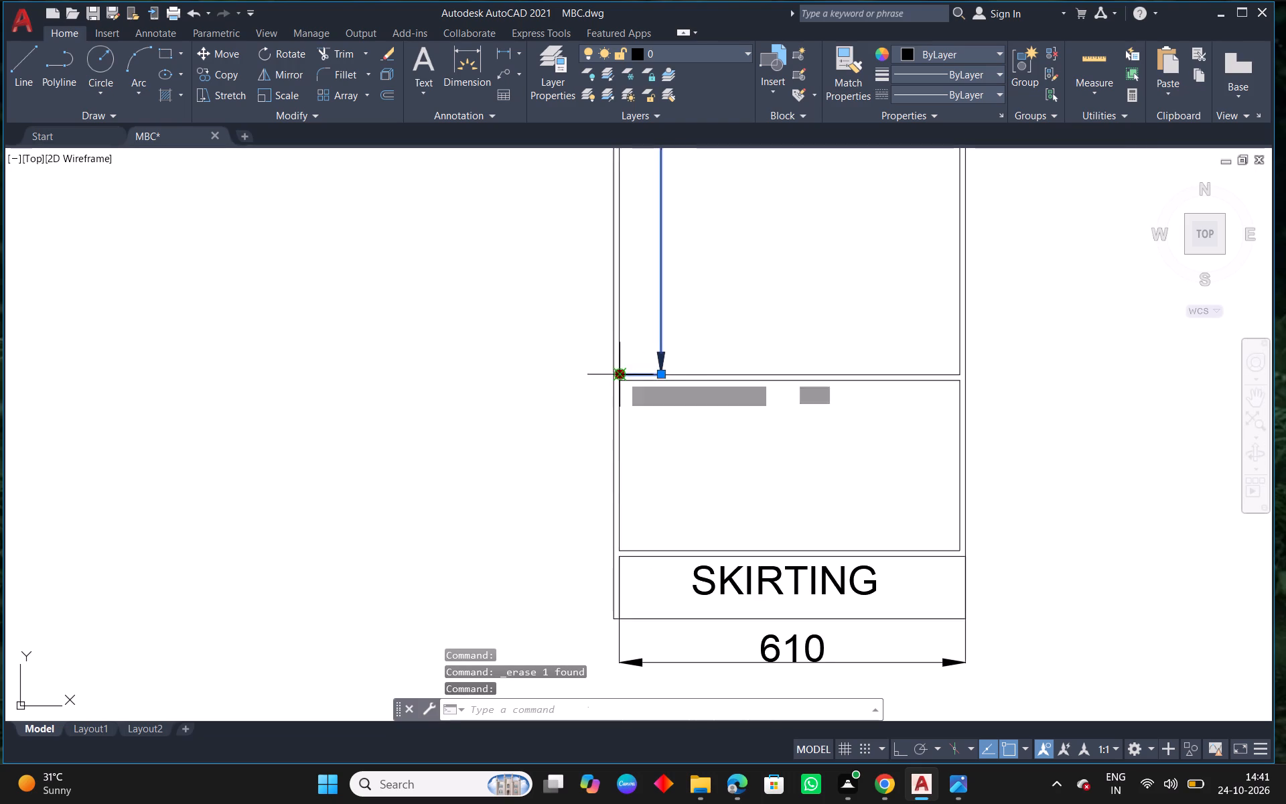
left_click(615, 553)
scroll(715, 464, "down", 2)
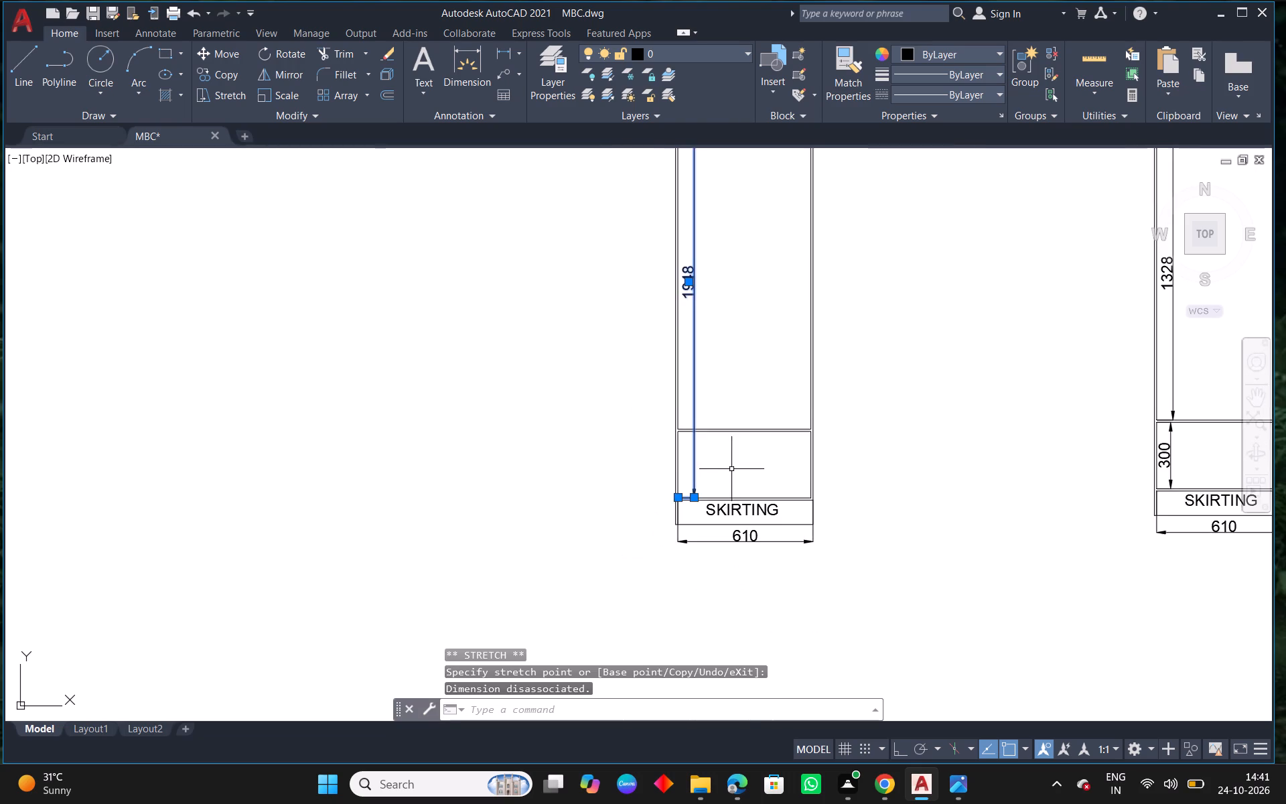
middle_click_drag(731, 468, 708, 506)
key("Escape")
Delete the two lines of the lower shelf above the skirting in the outer side view.
left_click_drag(723, 433, 717, 469)
left_click(713, 485)
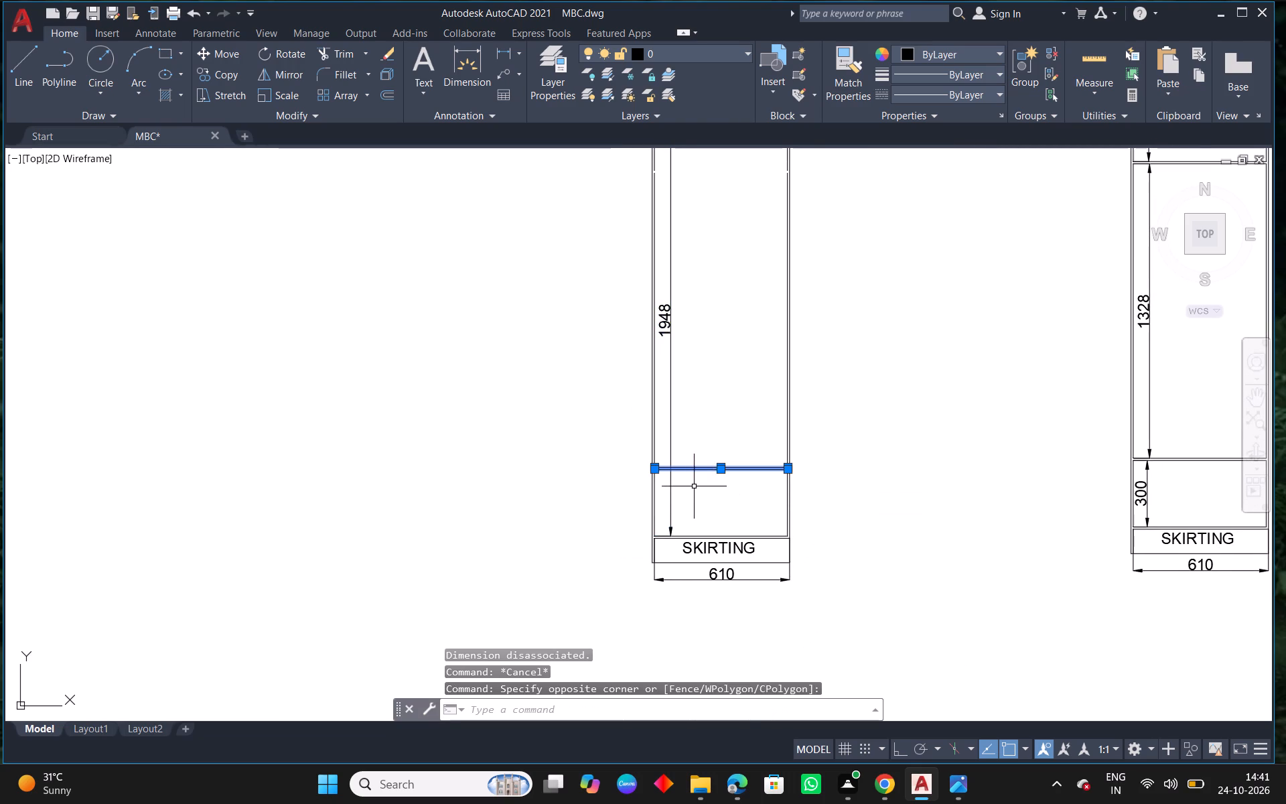
key("Delete")
Join the broken left inner side line of the outer side view at the erased lower shelf.
scroll(657, 486, "up", 2)
key("Escape")
key("j")
key("space")
scroll(655, 433, "up", 1)
left_click(662, 427)
left_click(646, 460)
right_click(646, 460)
Join the broken right inner side line of the outer side view at the erased lower shelf.
middle_click_drag(915, 486, 334, 401)
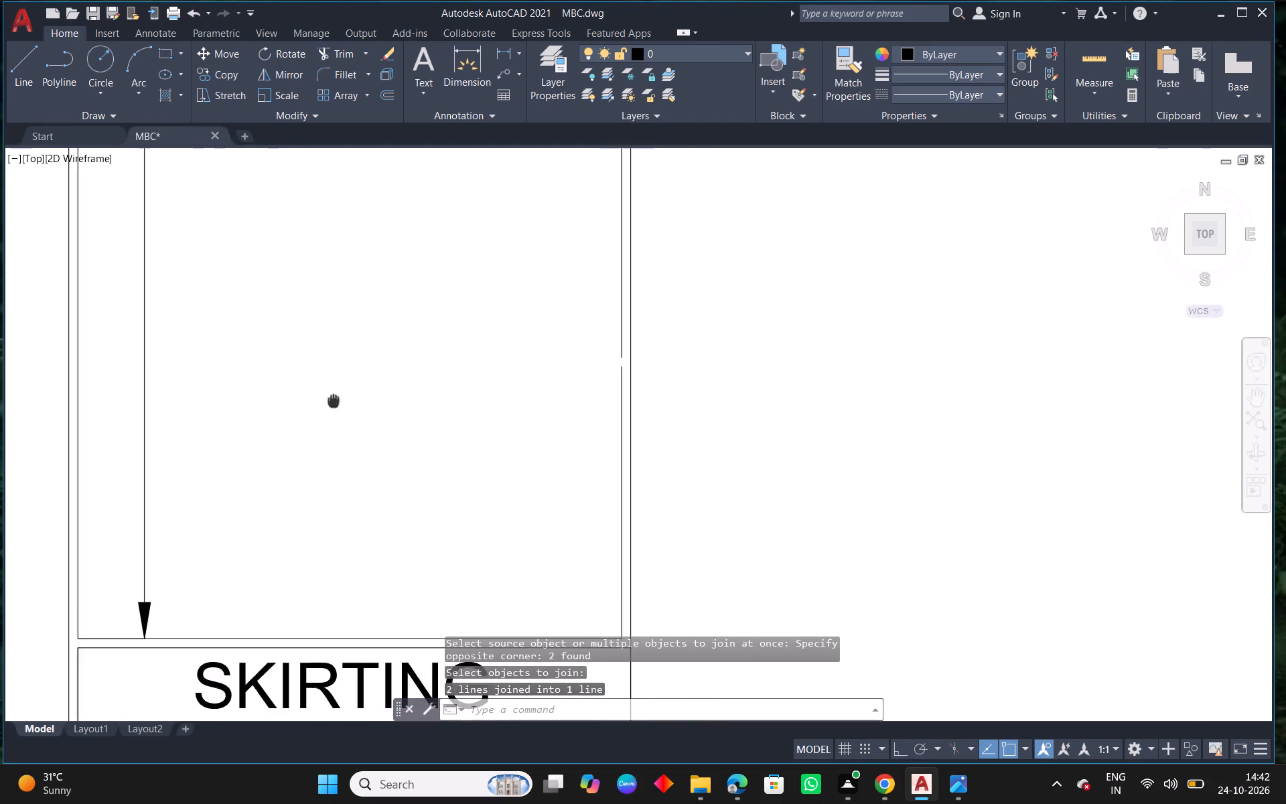
scroll(602, 368, "up", 2)
right_click(442, 302)
left_click(573, 309)
scroll(610, 319, "up", 1)
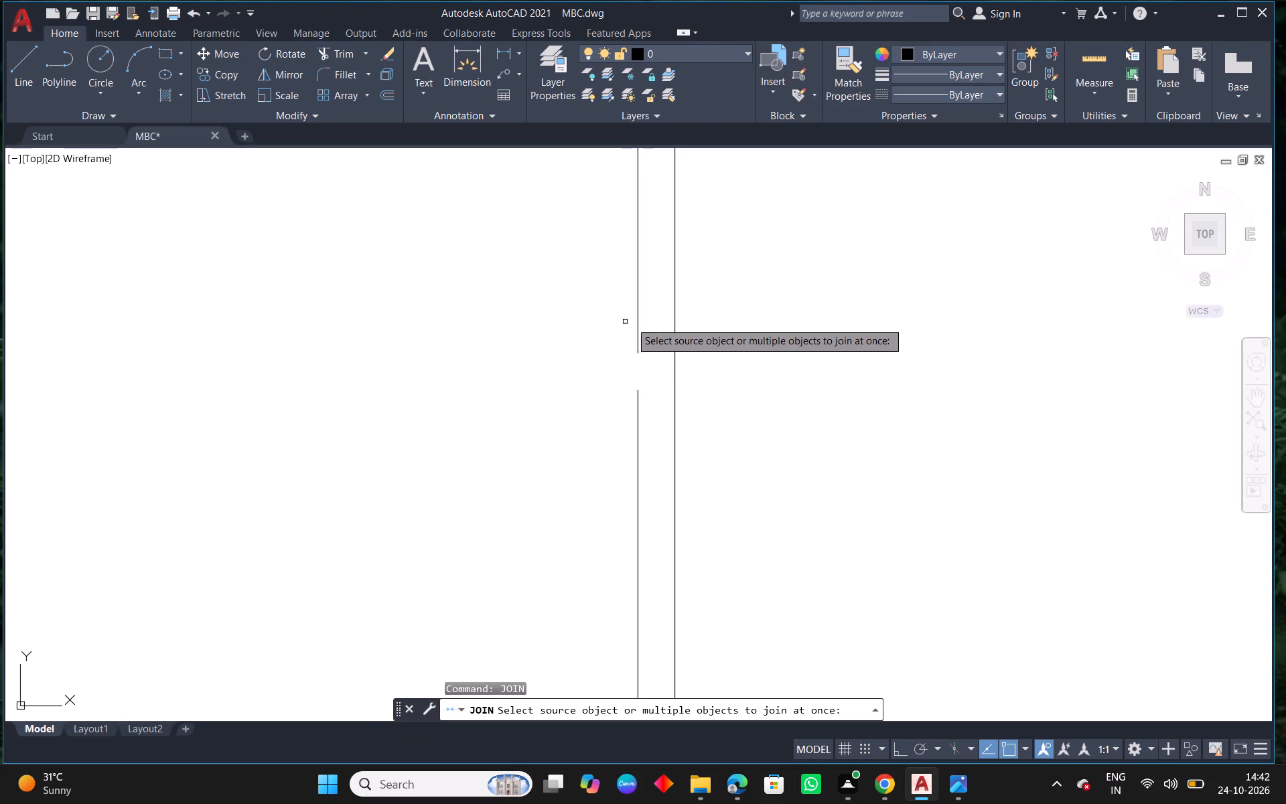
left_click_drag(664, 322, 660, 330)
left_click(616, 415)
right_click(604, 403)
scroll(605, 403, "down", 8)
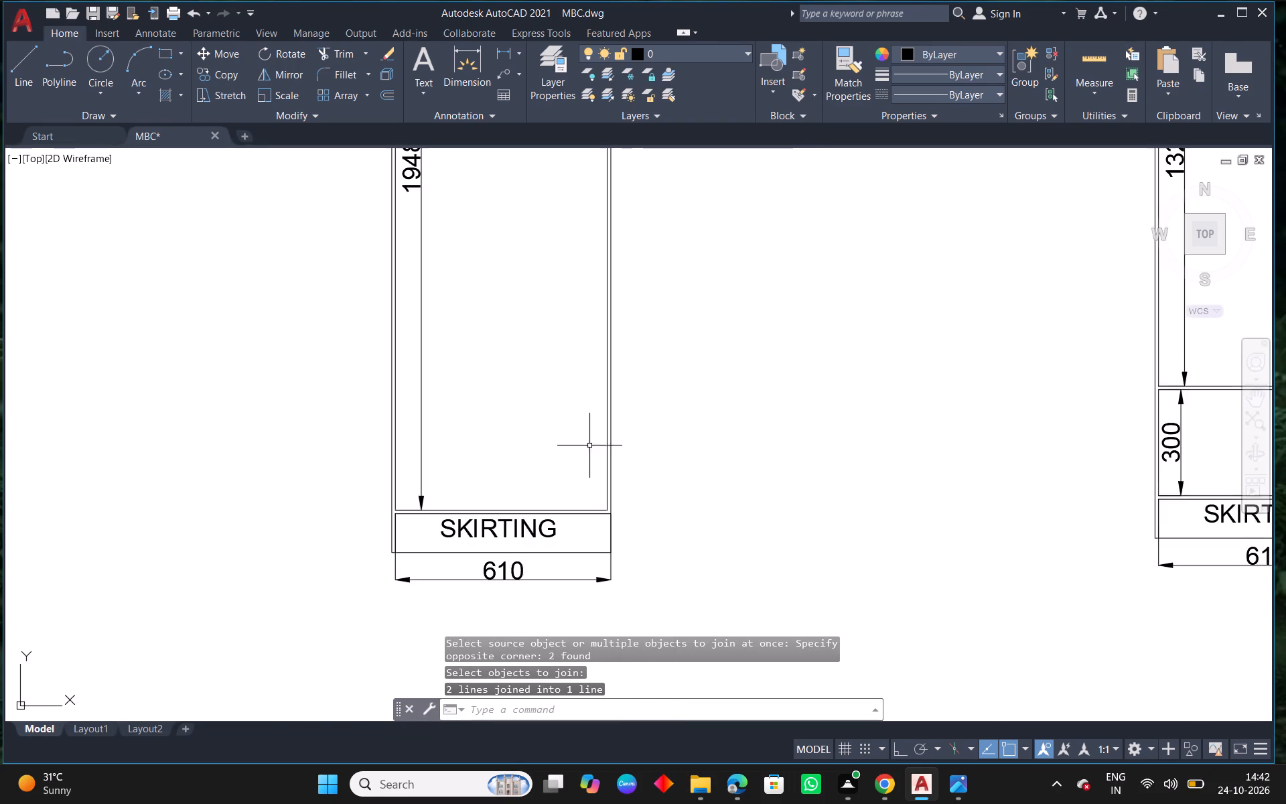
Join the broken left inner side line of the outer side view at the erased upper shelf.
scroll(577, 470, "down", 2)
scroll(534, 190, "up", 3)
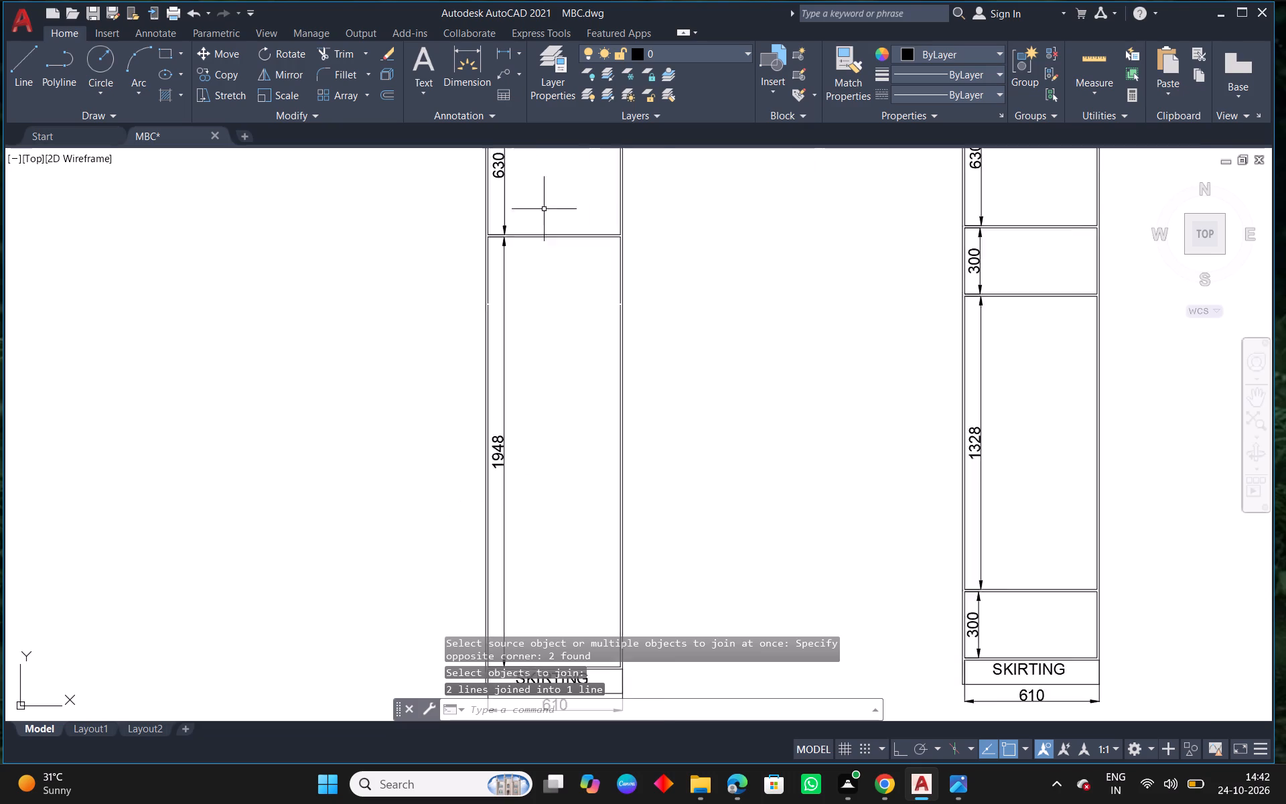
scroll(509, 359, "up", 2)
right_click(436, 285)
left_click(539, 297)
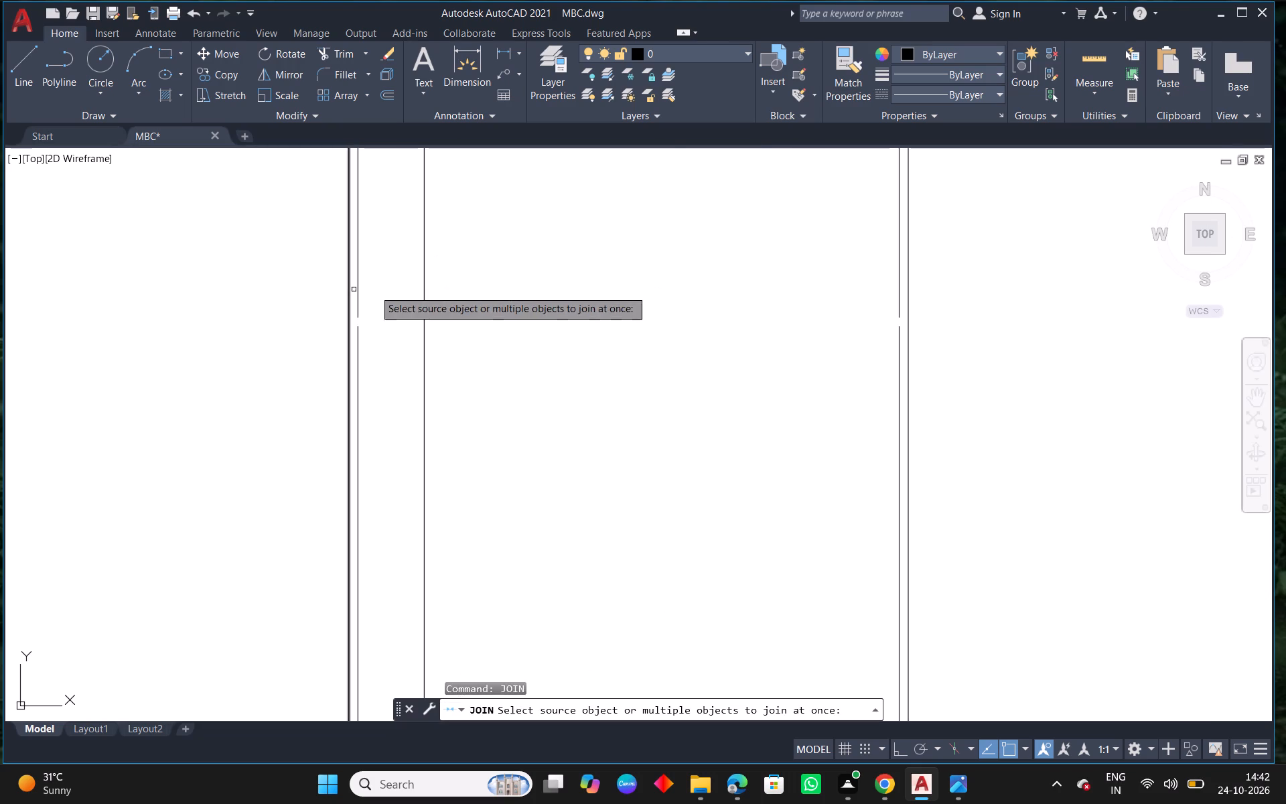
left_click_drag(382, 289, 379, 299)
left_click(356, 353)
right_click(358, 353)
Join the broken right inner side line of the outer side view at the erased upper shelf.
middle_click_drag(727, 346, 321, 301)
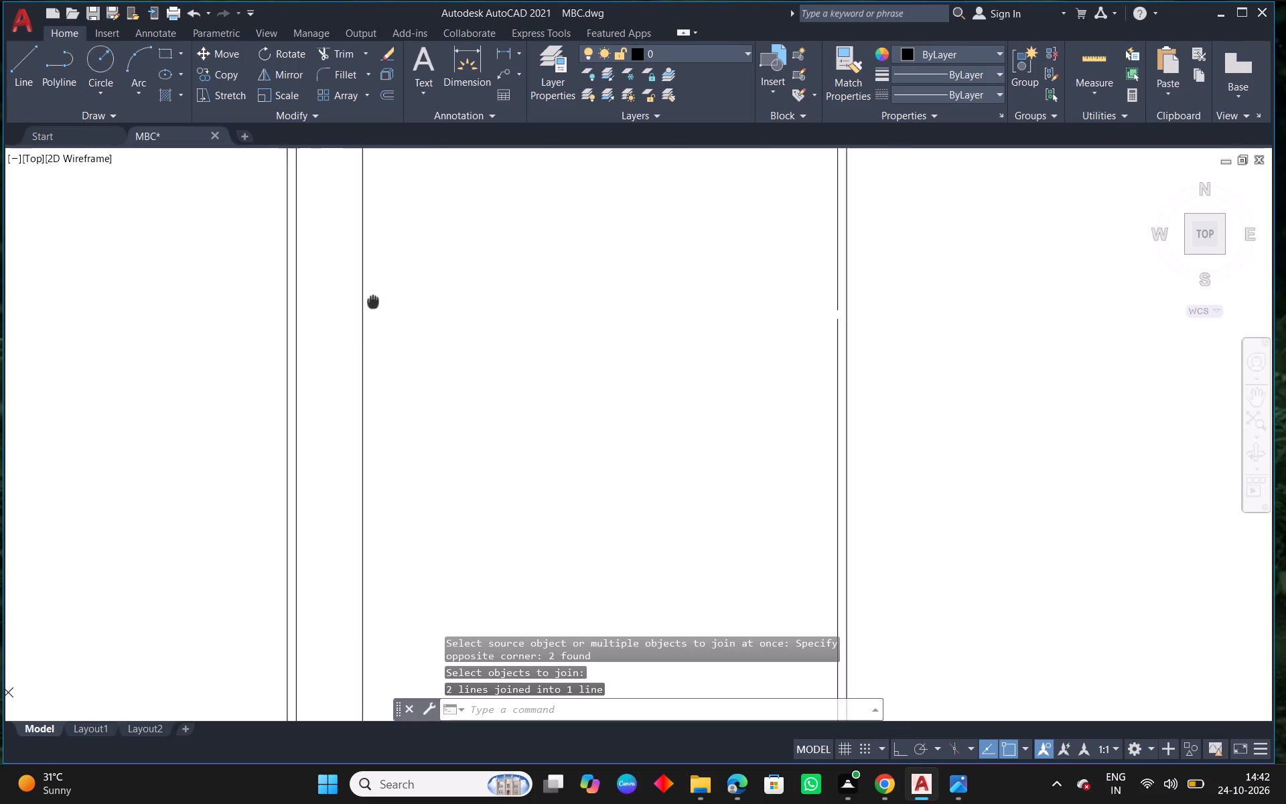
middle_click_drag(321, 301, 310, 304)
scroll(484, 275, "up", 5)
right_click(534, 237)
left_click(589, 242)
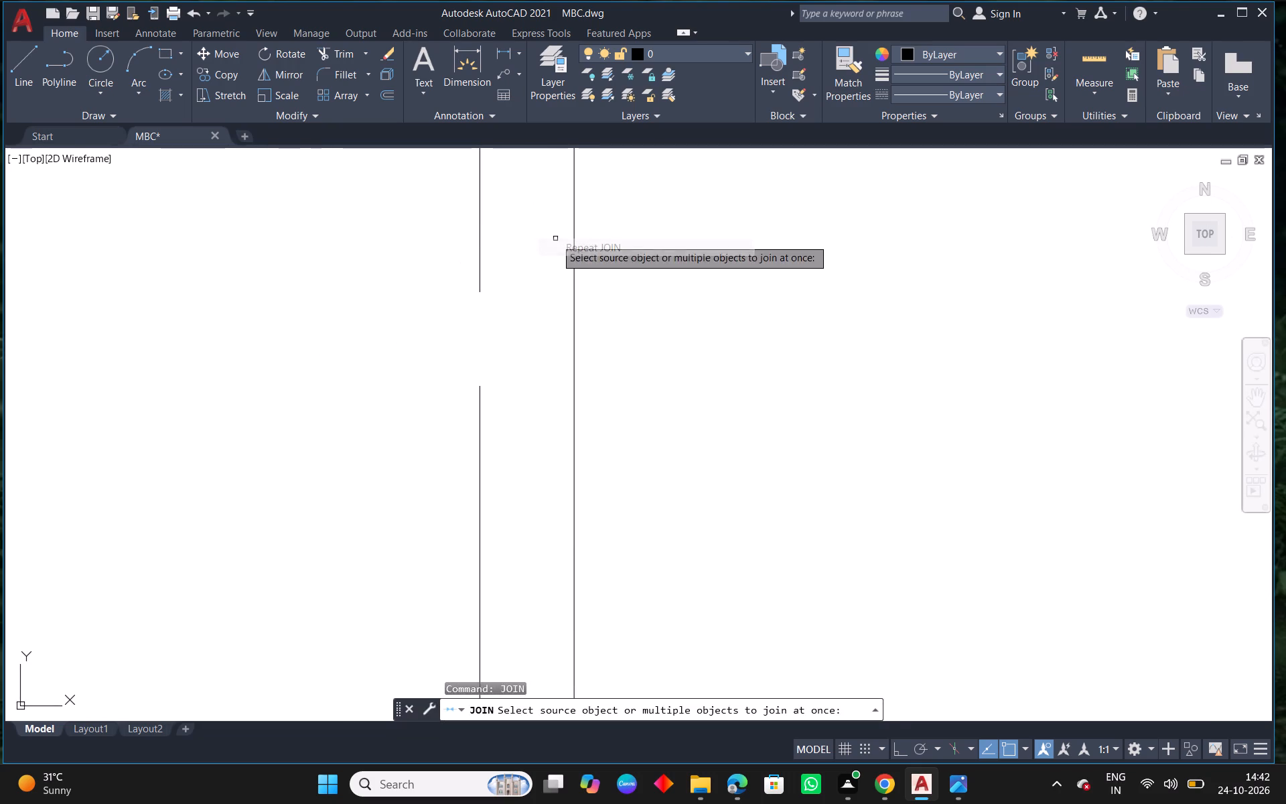
left_click_drag(550, 238, 517, 284)
left_click(362, 499)
right_click(336, 385)
scroll(360, 380, "down", 14)
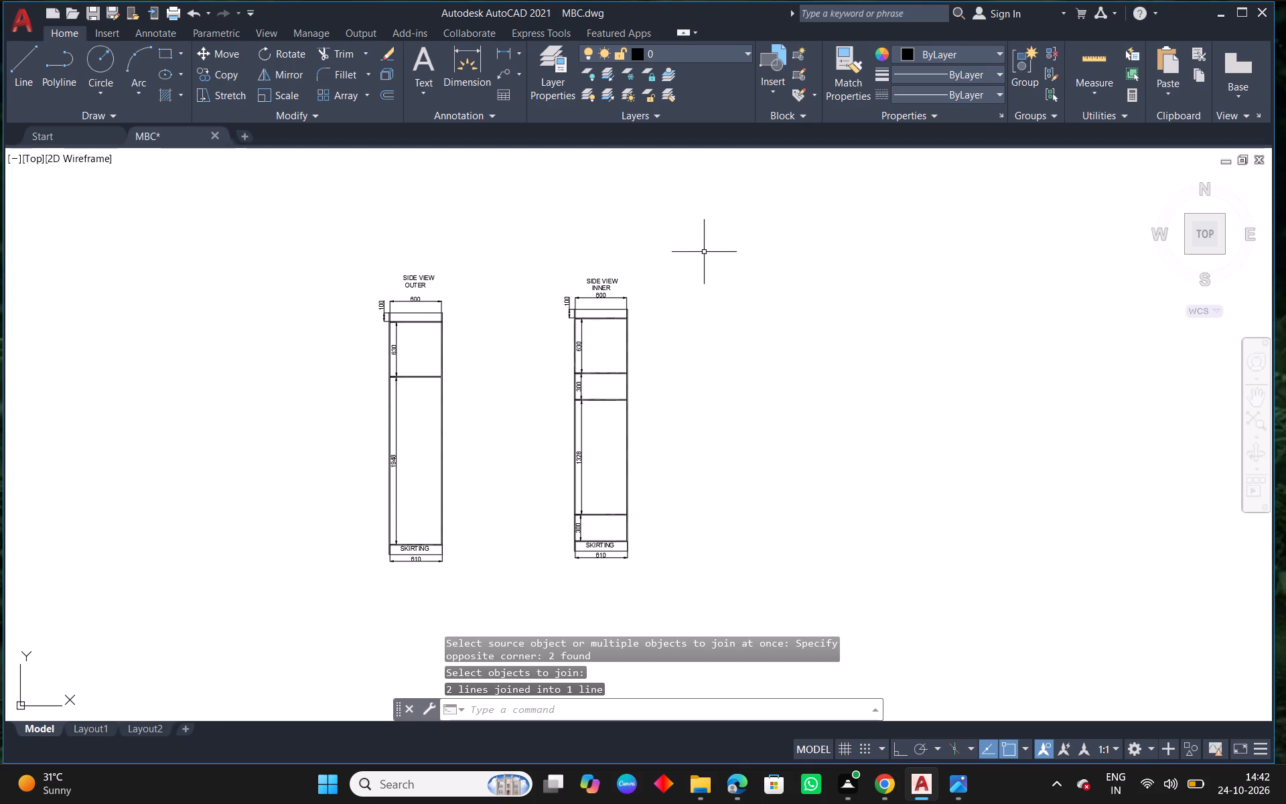
Select both side views and save the drawing.
left_click_drag(699, 220, 700, 235)
left_click(331, 584)
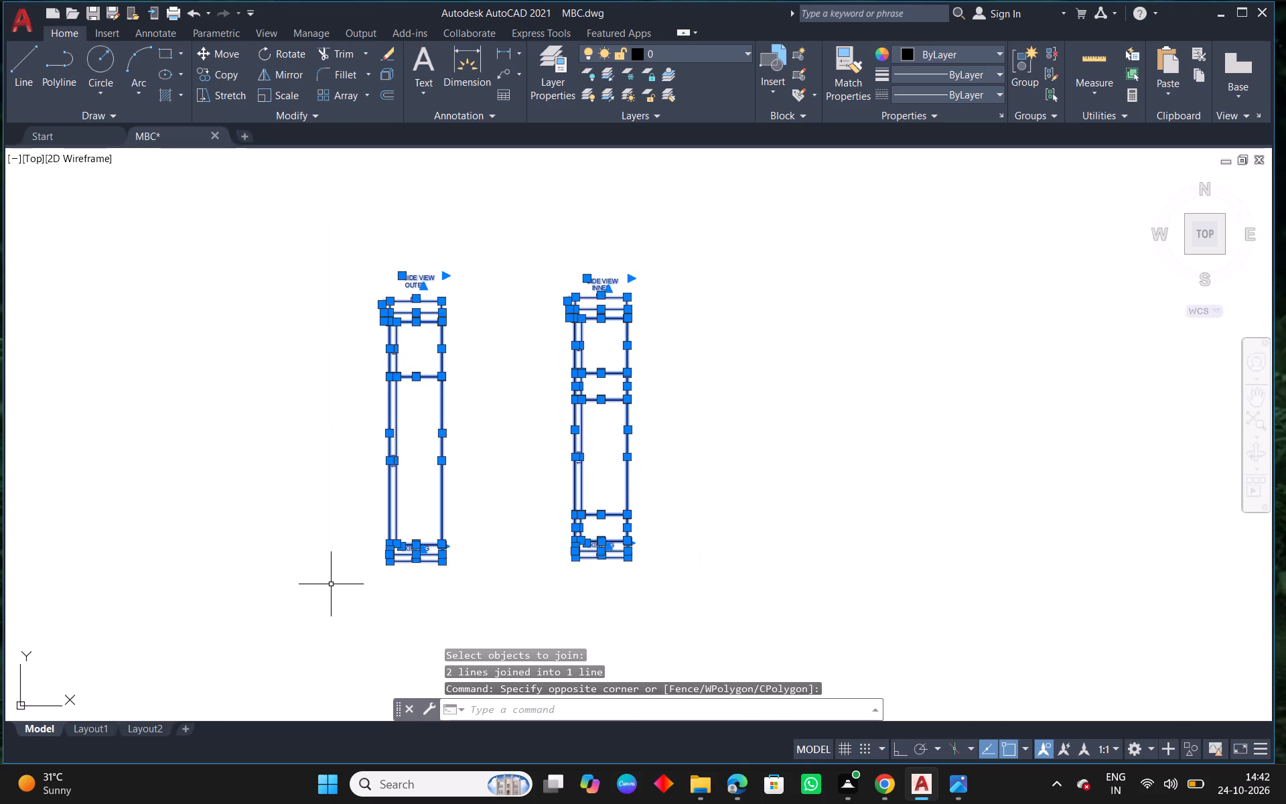
key("ctrl+s")
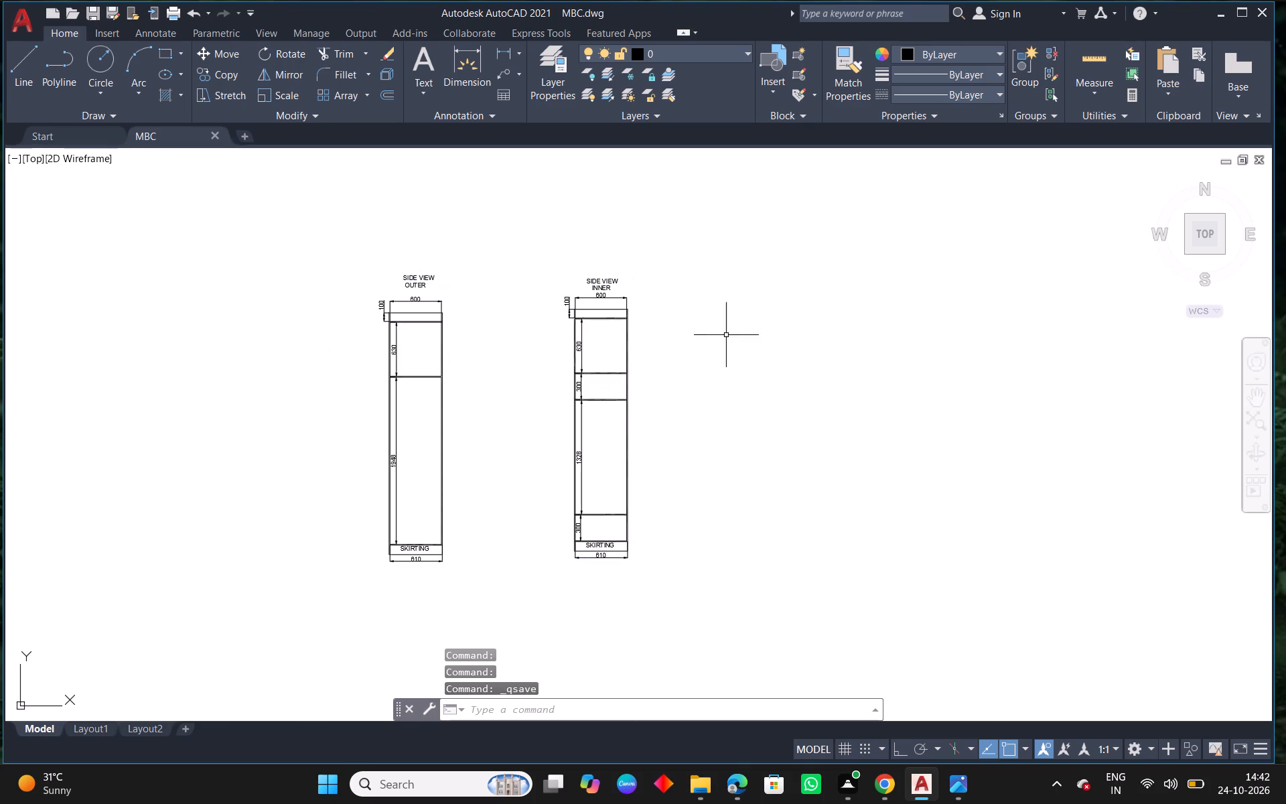
Move the complete inner side view closer to the outer side view, using the skirting's lower-left corner as base point.
scroll(649, 355, "down", 1)
left_click_drag(677, 263, 656, 328)
left_click(557, 544)
type("M")
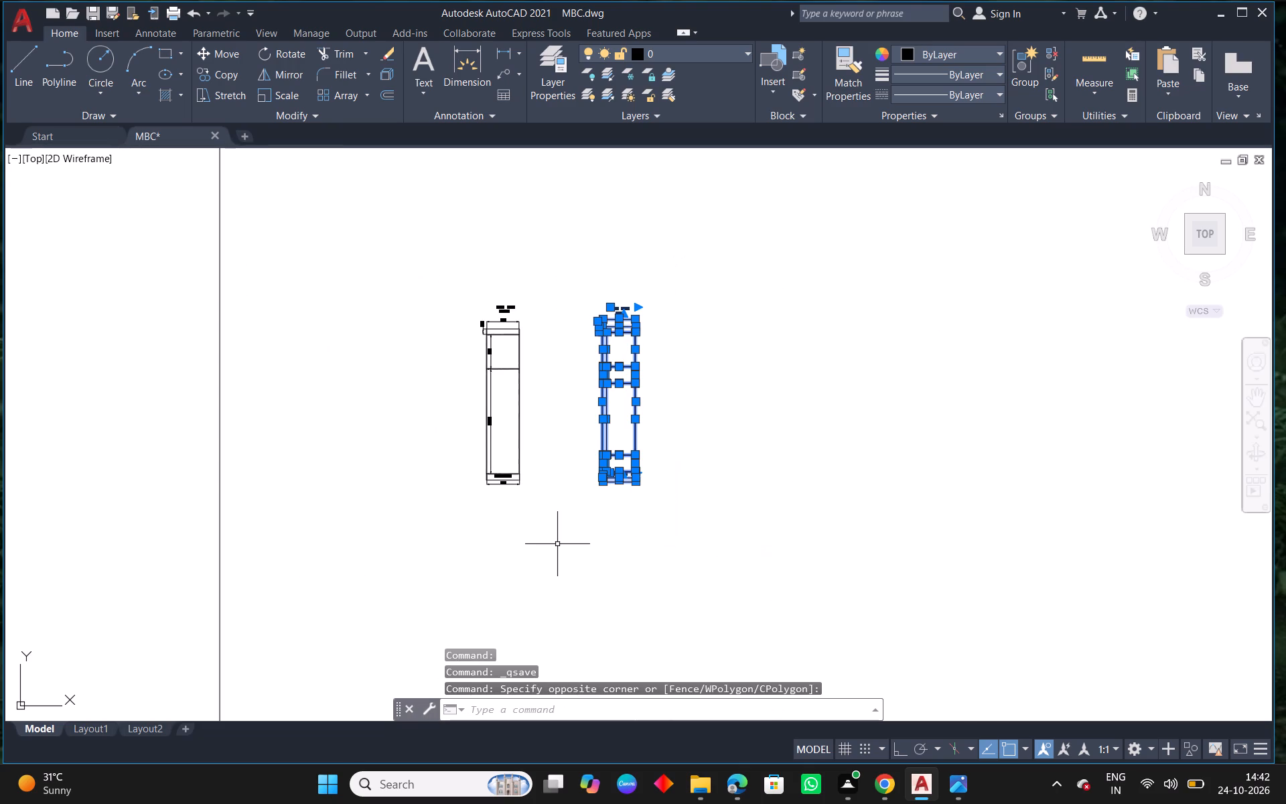
key("space")
scroll(612, 479, "up", 2)
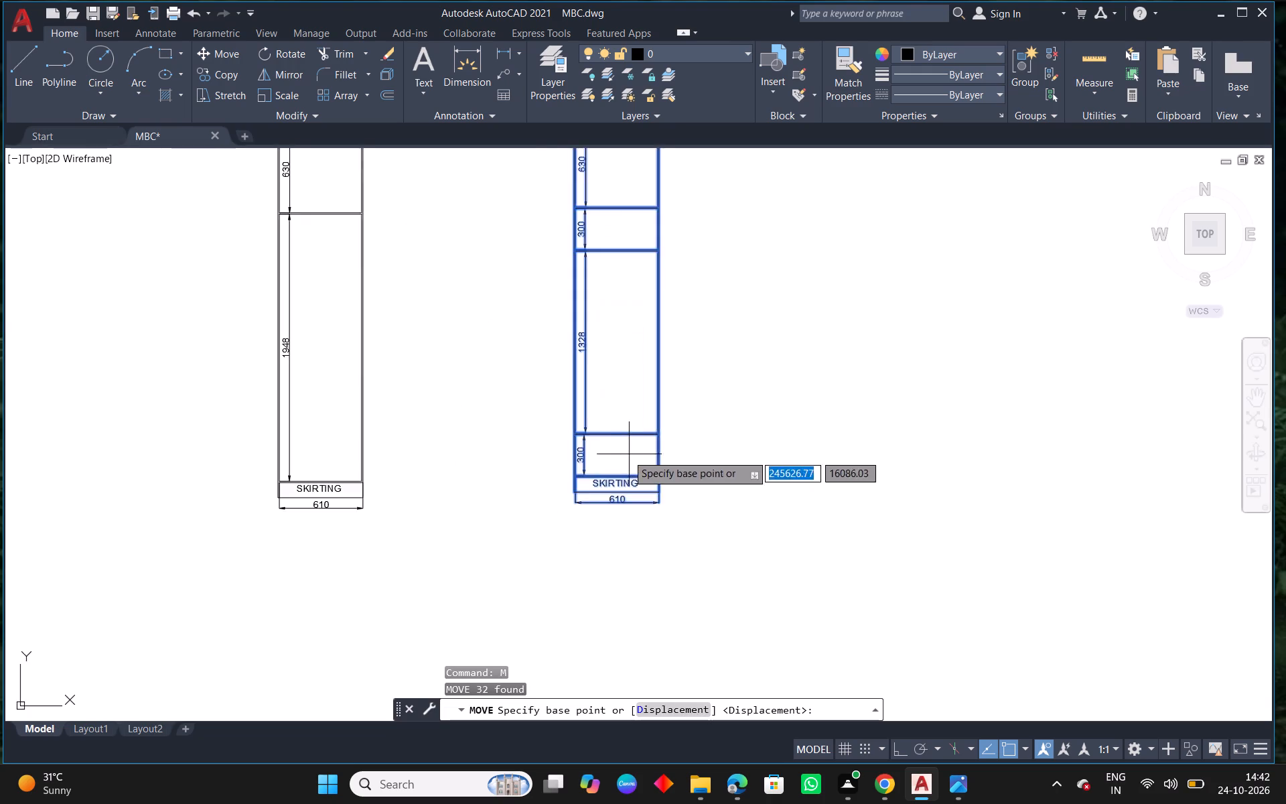
scroll(607, 464, "up", 3)
left_click(499, 462)
scroll(360, 468, "down", 2)
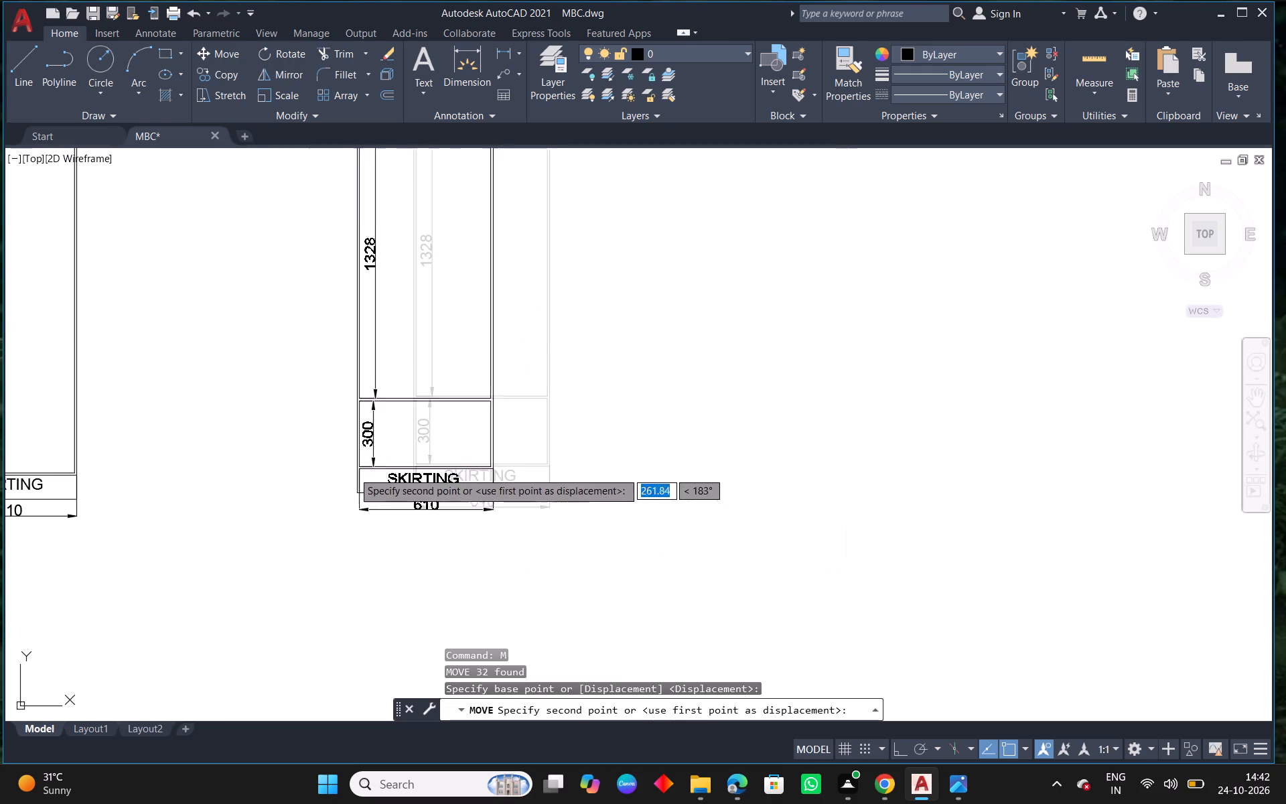
middle_click_drag(336, 475, 490, 479)
left_click(303, 470)
right_click(303, 470)
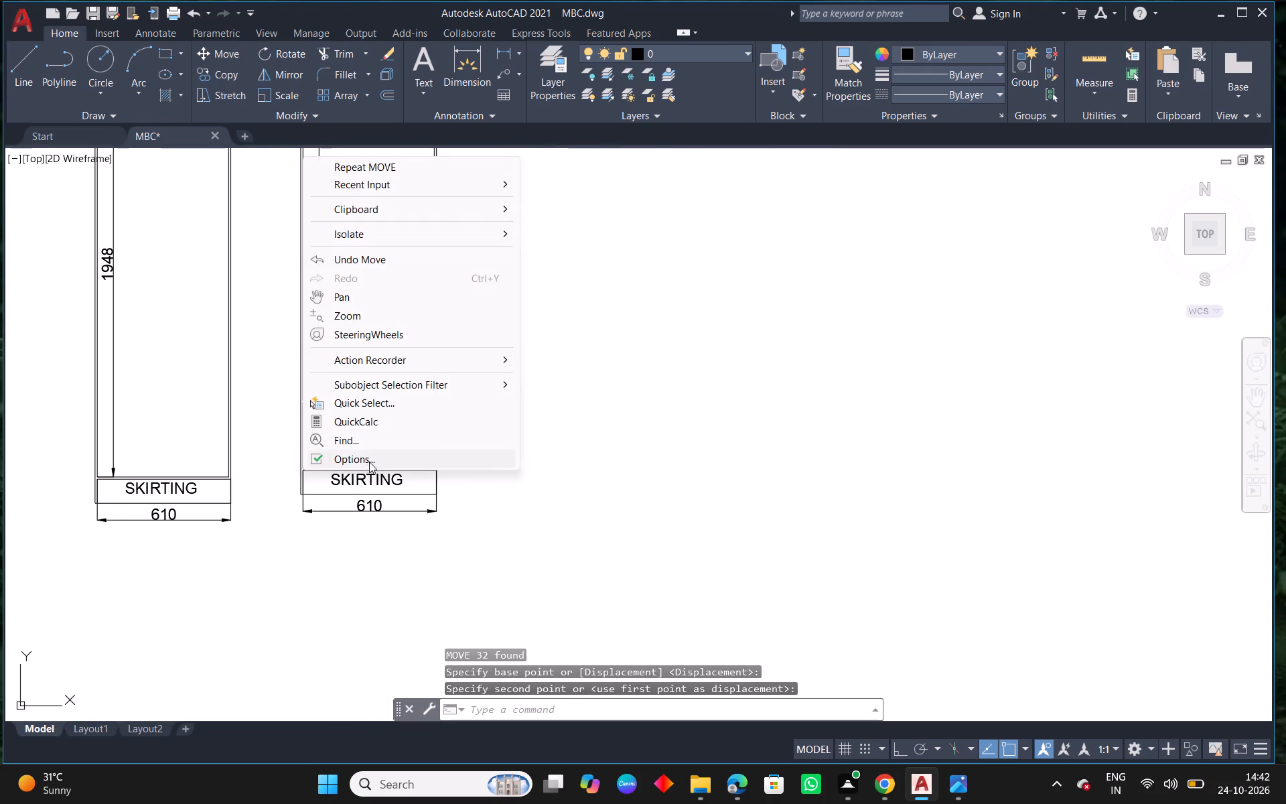
left_click(608, 531)
left_click(555, 590)
key("Escape")
Review the reference wardrobe elevation sheet and the drawn outer and inner front elevations for remaining work.
scroll(545, 562, "down", 4)
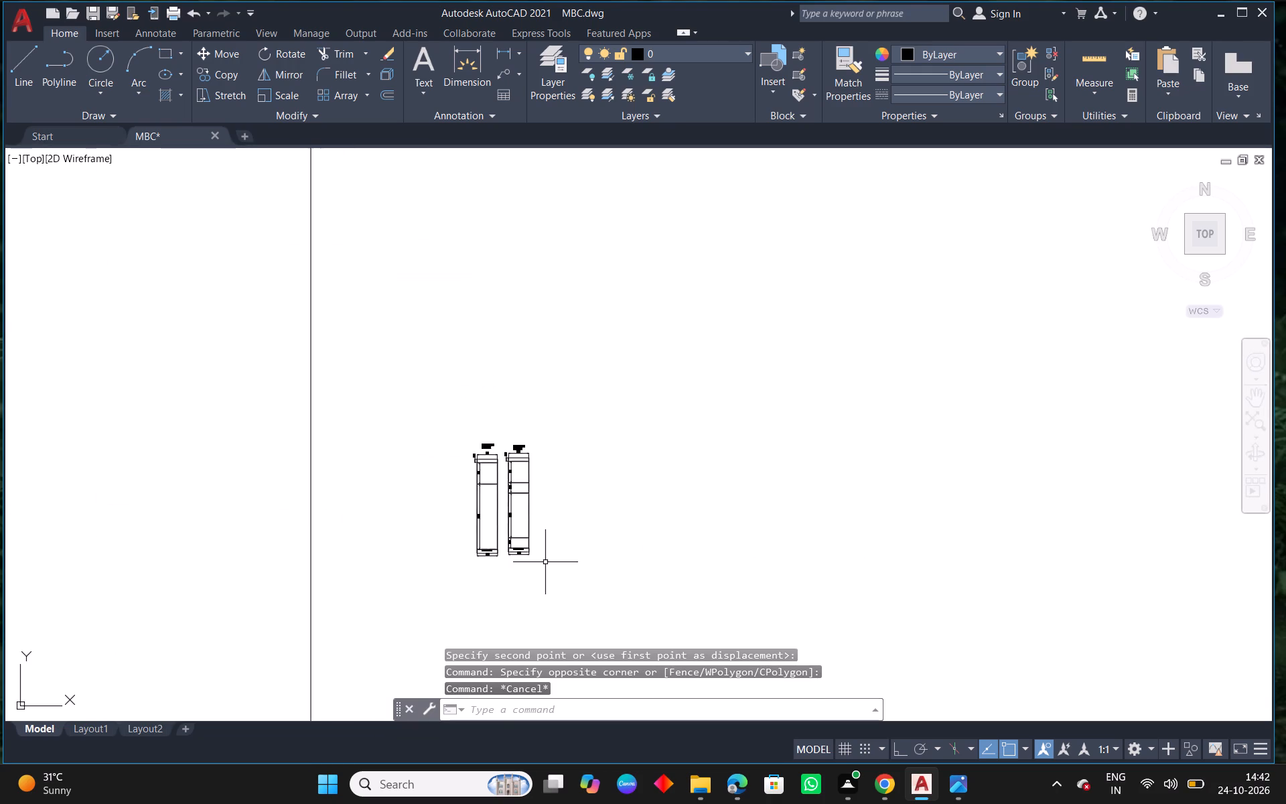
scroll(545, 562, "down", 6)
scroll(485, 511, "up", 3)
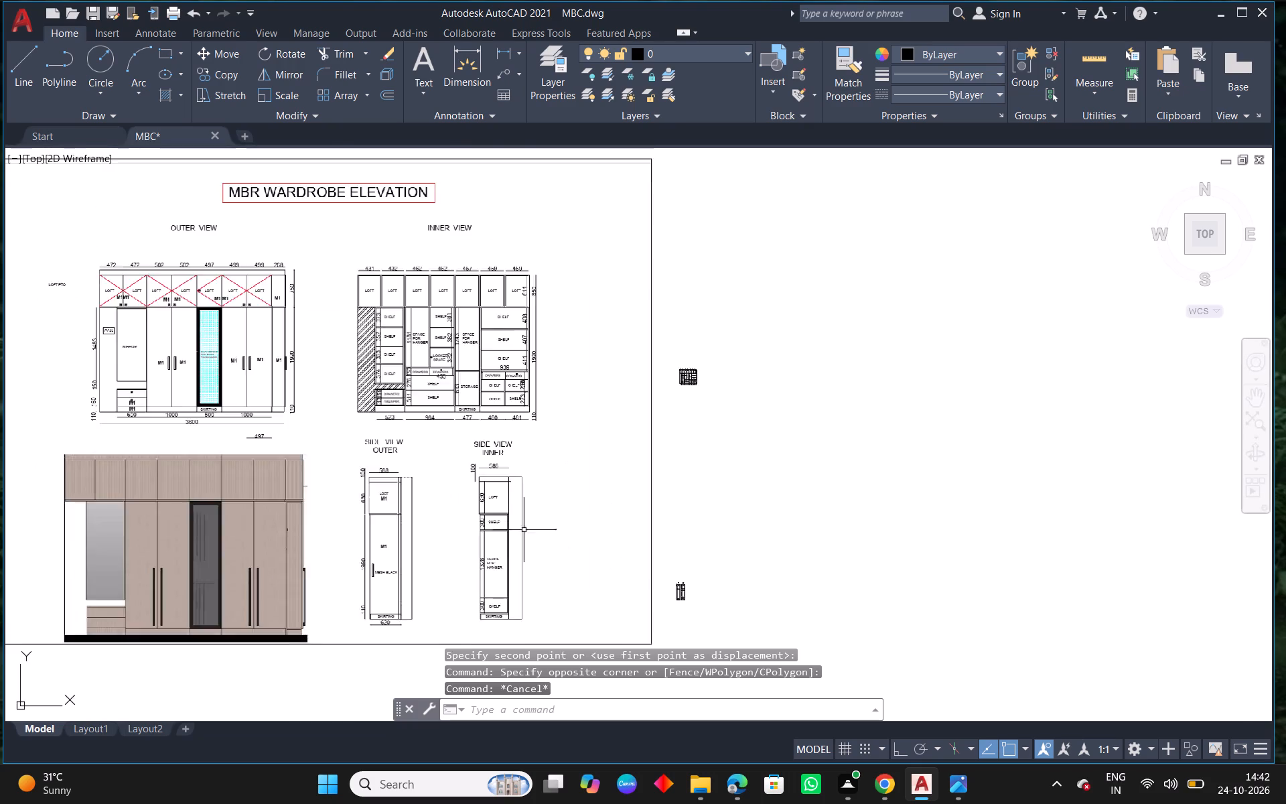
middle_click_drag(574, 526, 776, 426)
scroll(776, 426, "down", 1)
key("Escape")
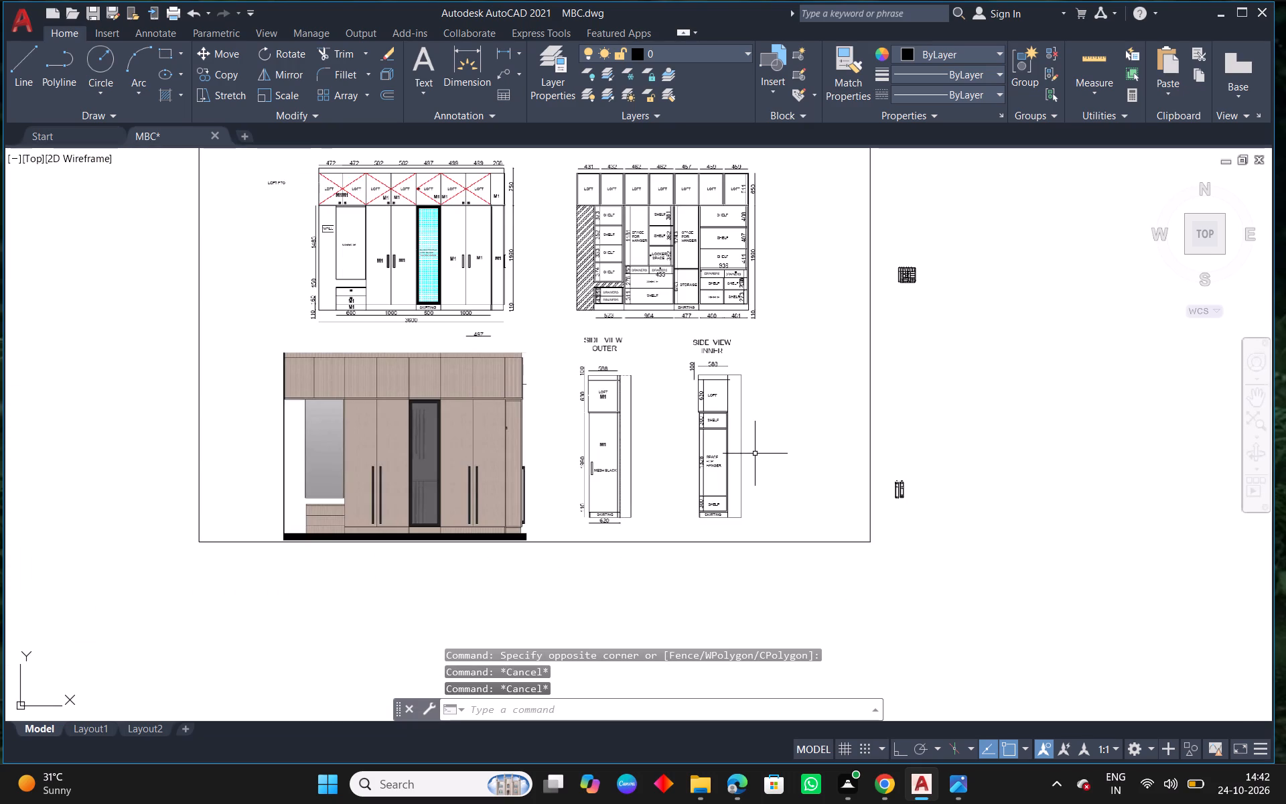
scroll(580, 503, "down", 2)
middle_click_drag(412, 559, 505, 534)
scroll(403, 494, "up", 4)
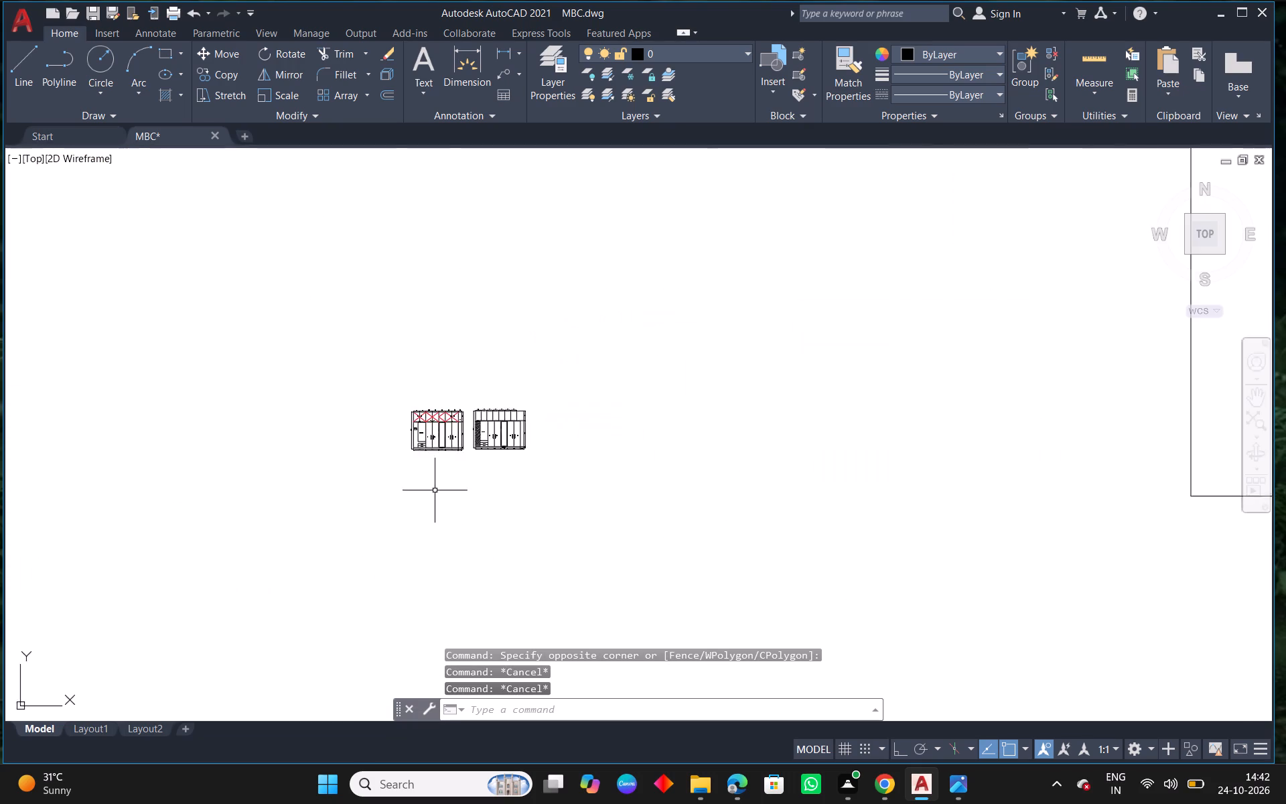
scroll(454, 475, "up", 2)
scroll(522, 410, "up", 1)
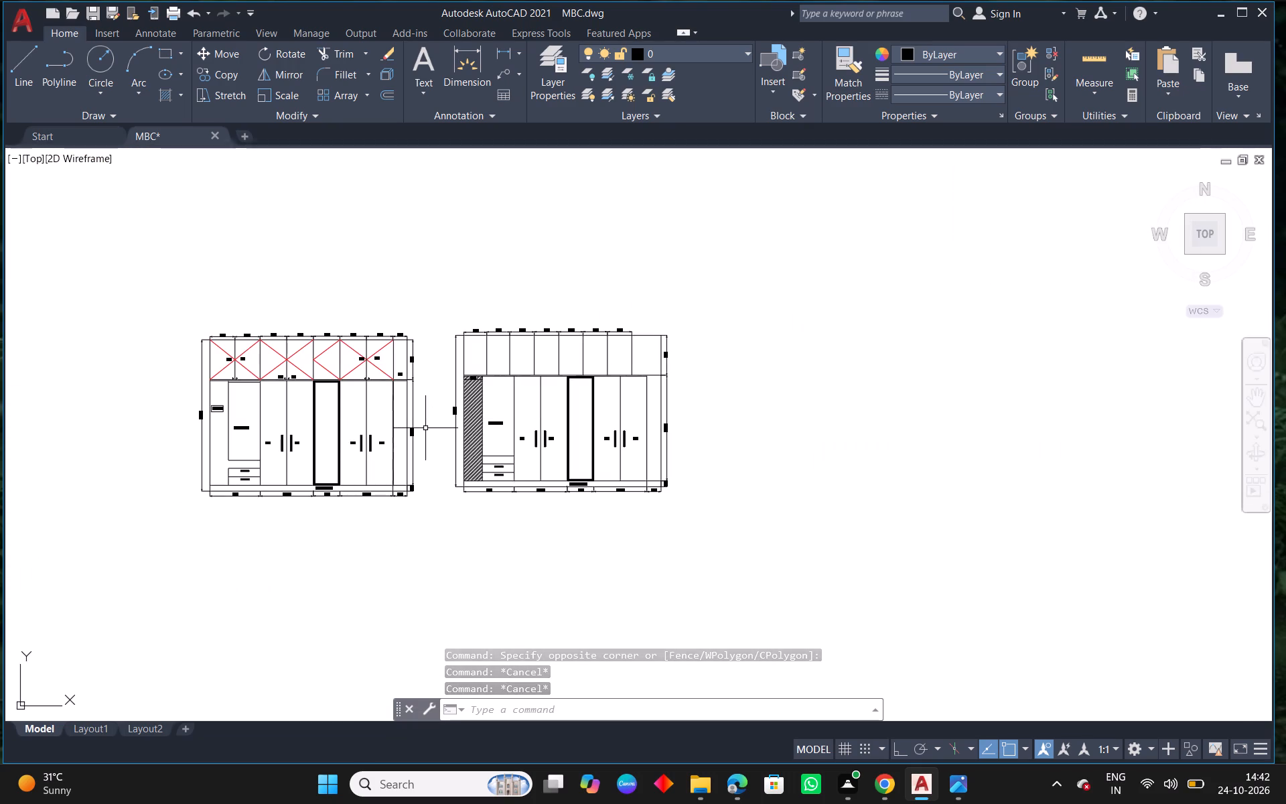
scroll(425, 428, "up", 1)
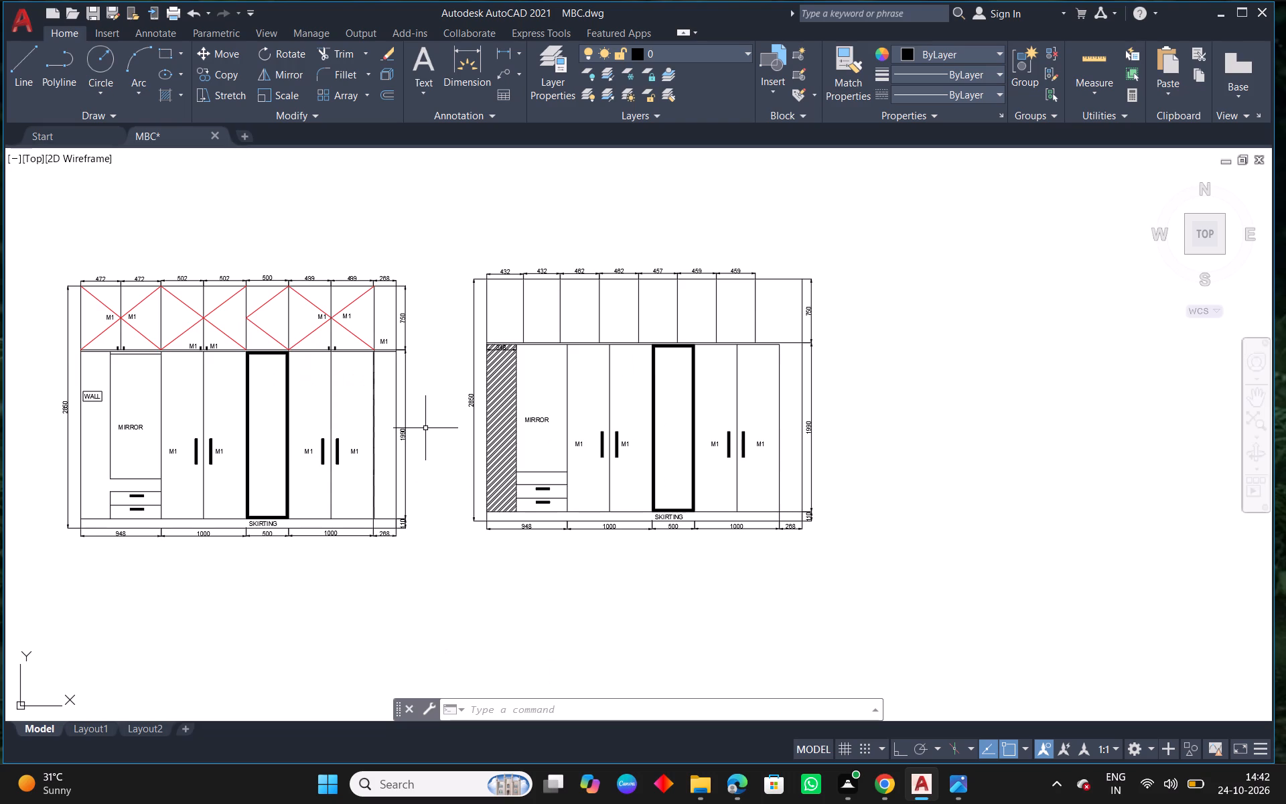
Examine the reference wardrobe elevation sheet and the drawn front elevations to decide what remains.
scroll(427, 427, "down", 11)
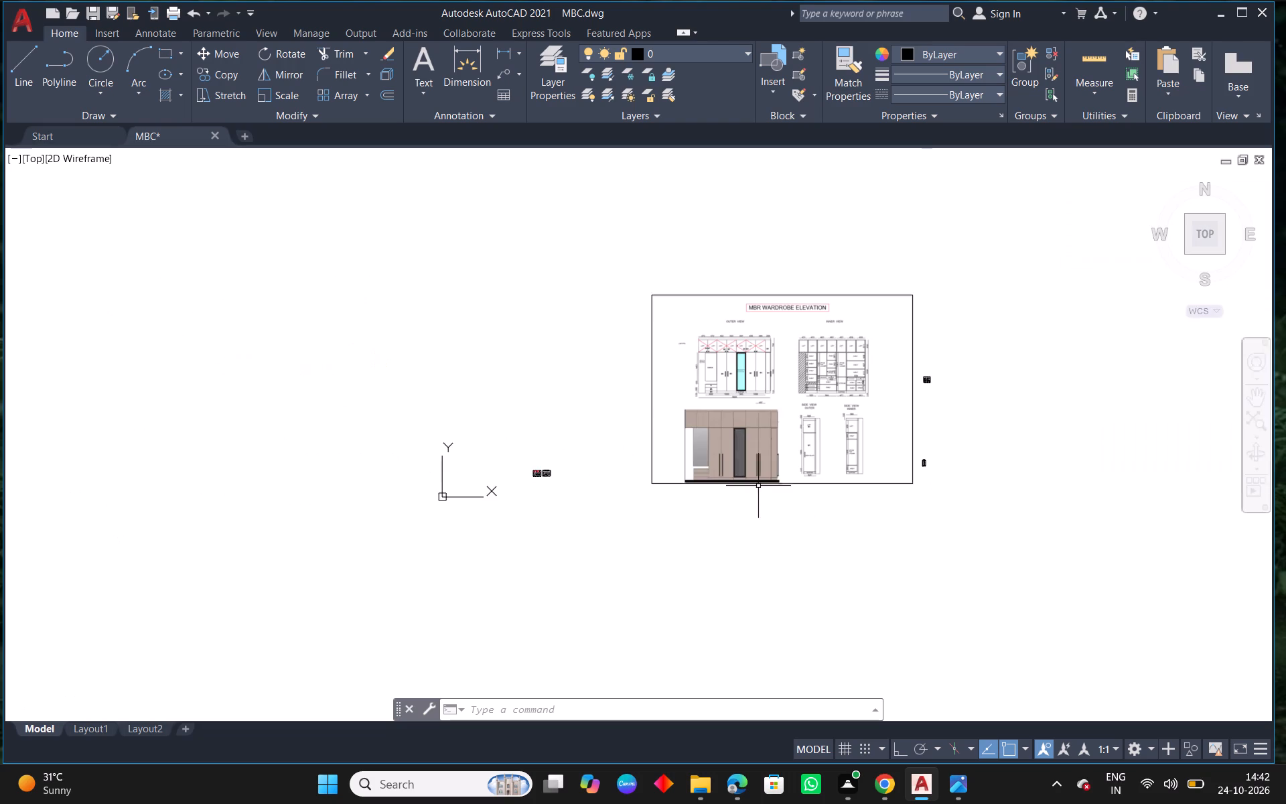
middle_click_drag(829, 481, 699, 480)
scroll(804, 379, "up", 11)
scroll(804, 377, "down", 3)
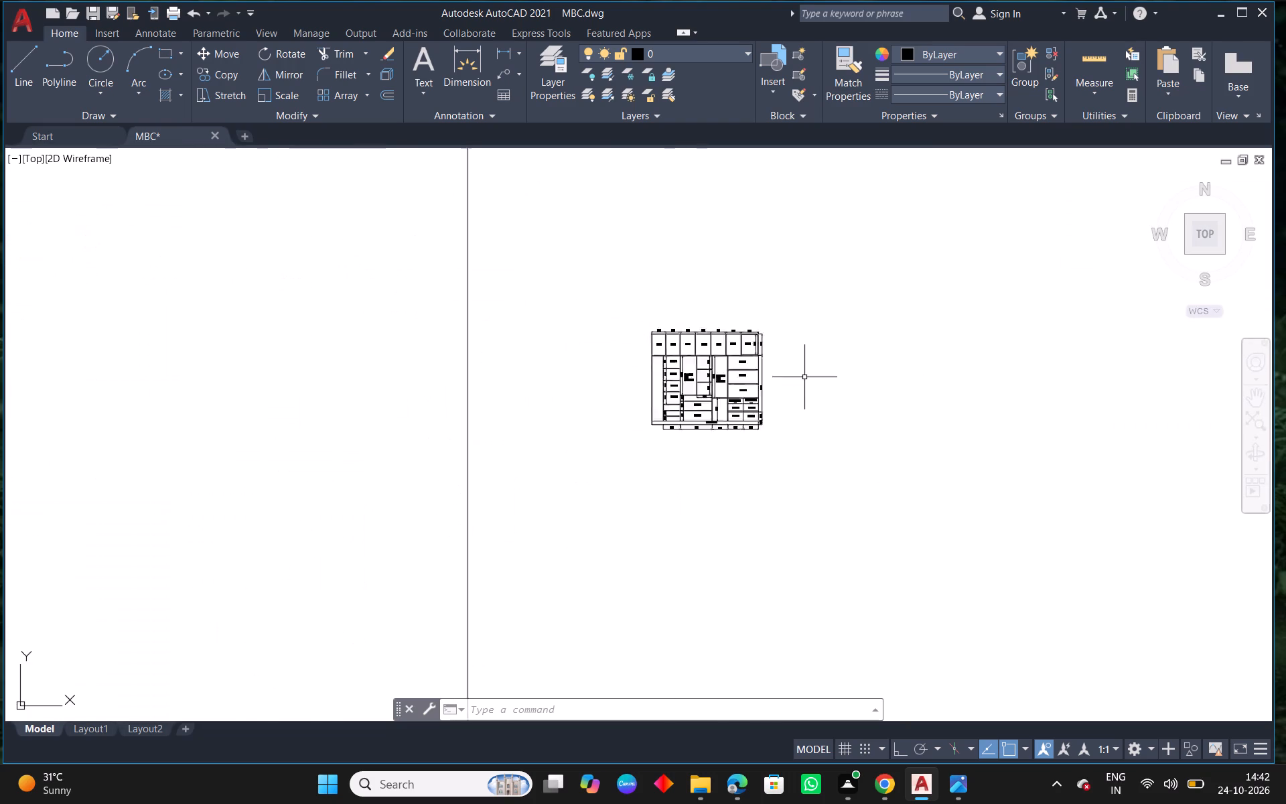
scroll(804, 377, "down", 5)
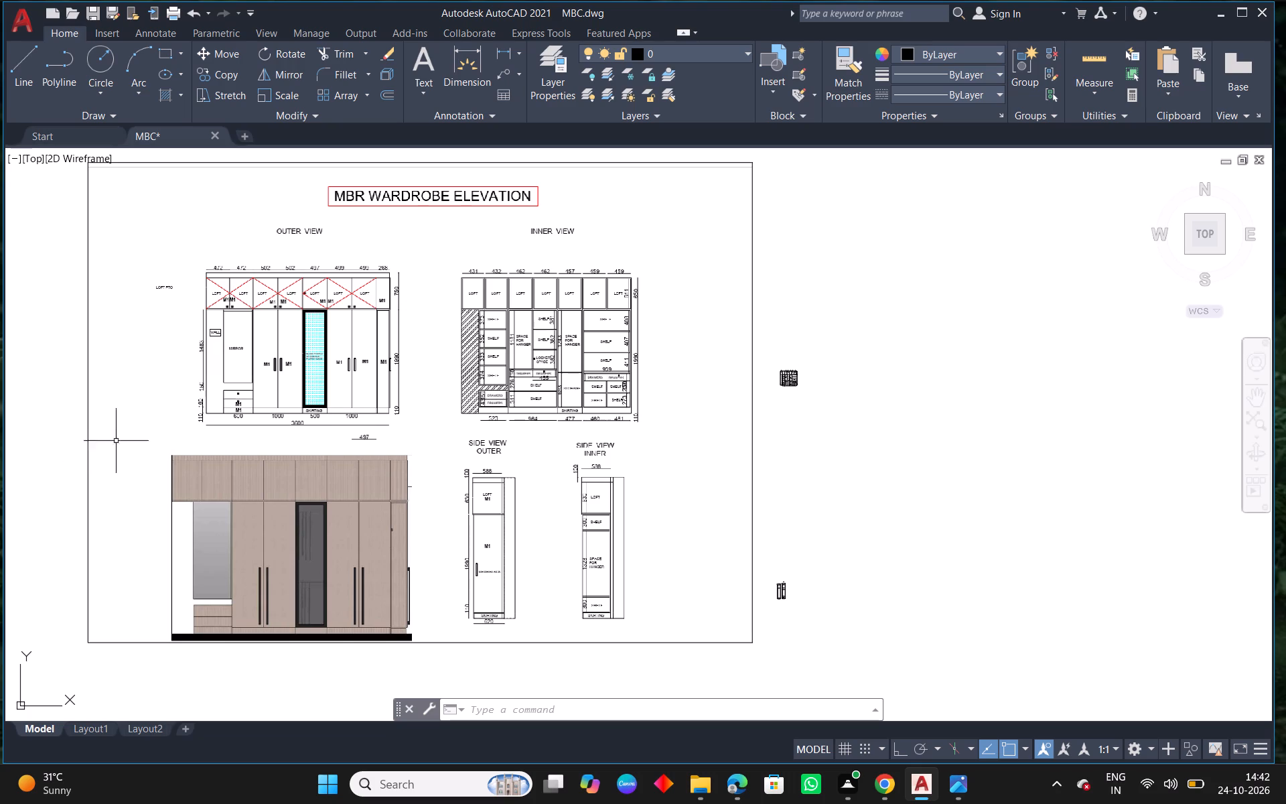
middle_click_drag(230, 458, 578, 442)
middle_click_drag(294, 443, 522, 342)
scroll(380, 478, "up", 3)
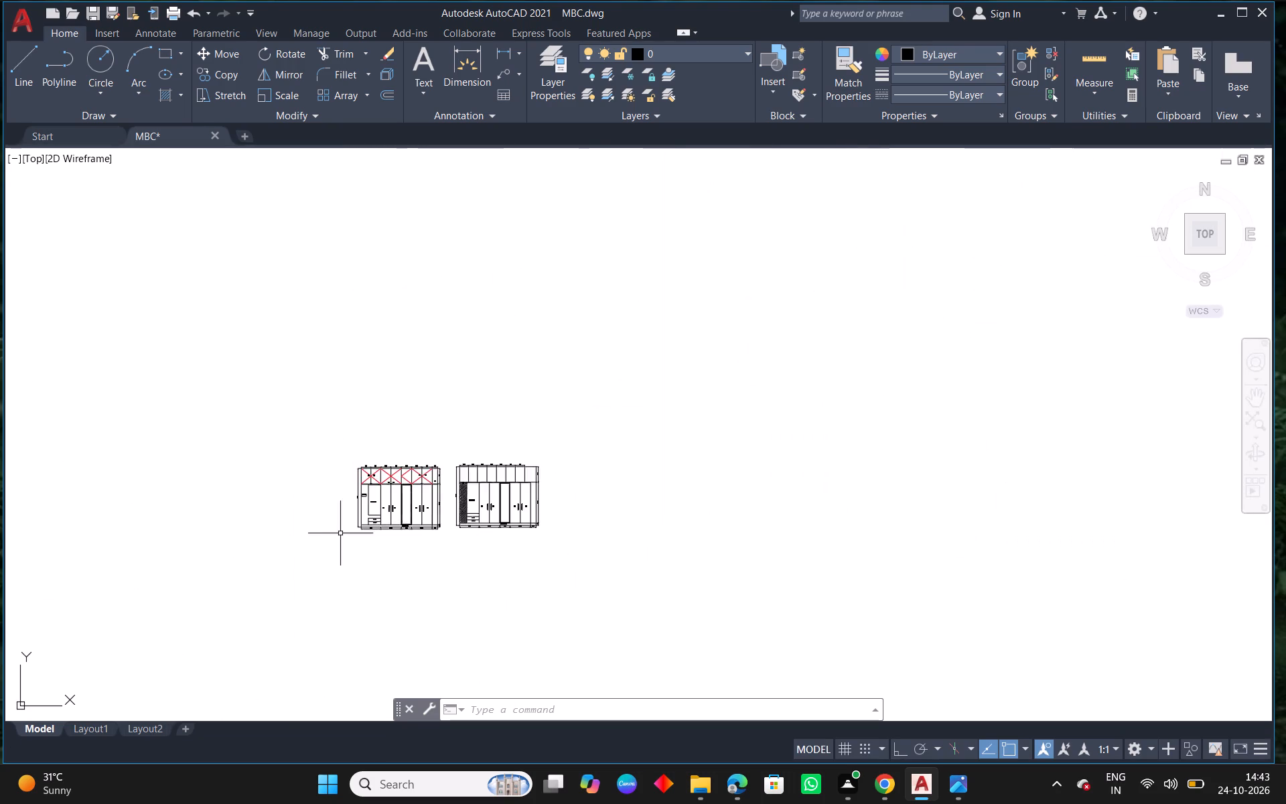
scroll(447, 456, "up", 3)
middle_click_drag(443, 546, 484, 317)
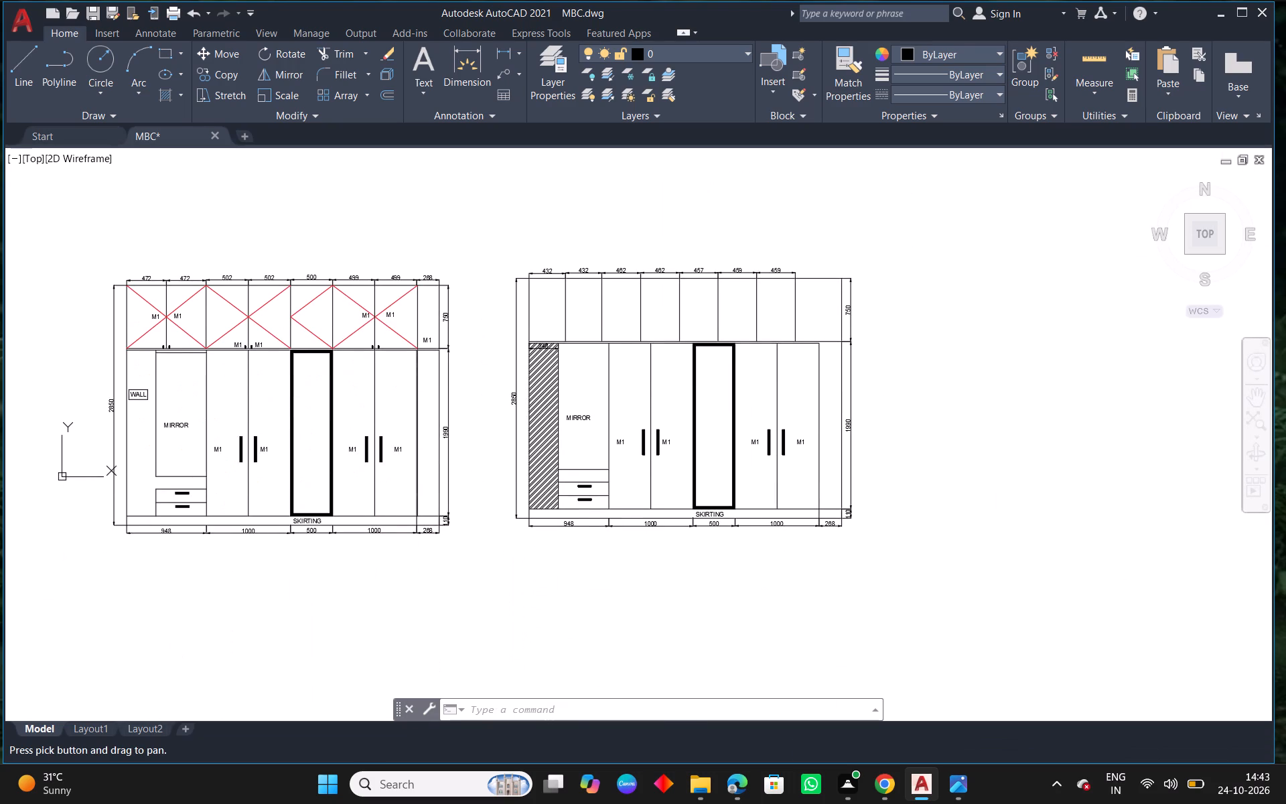
left_click(940, 250)
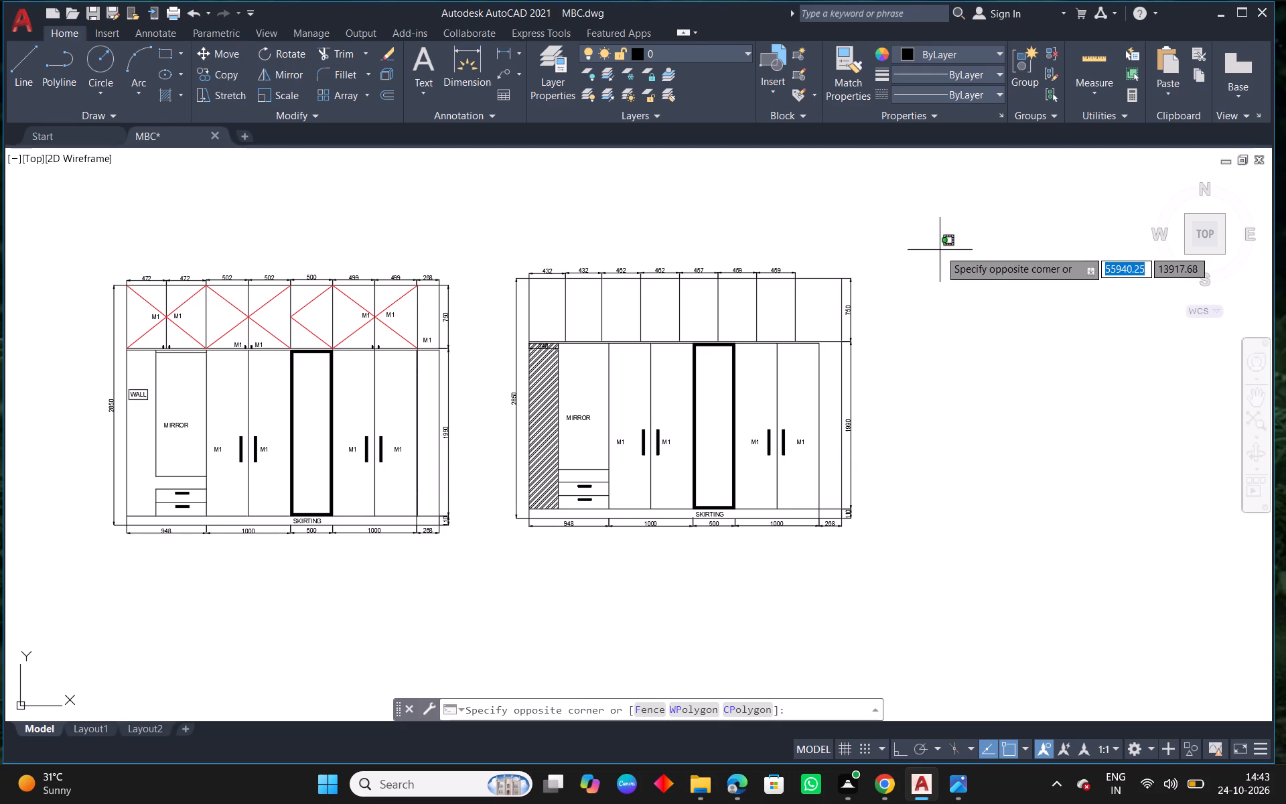
key("Escape")
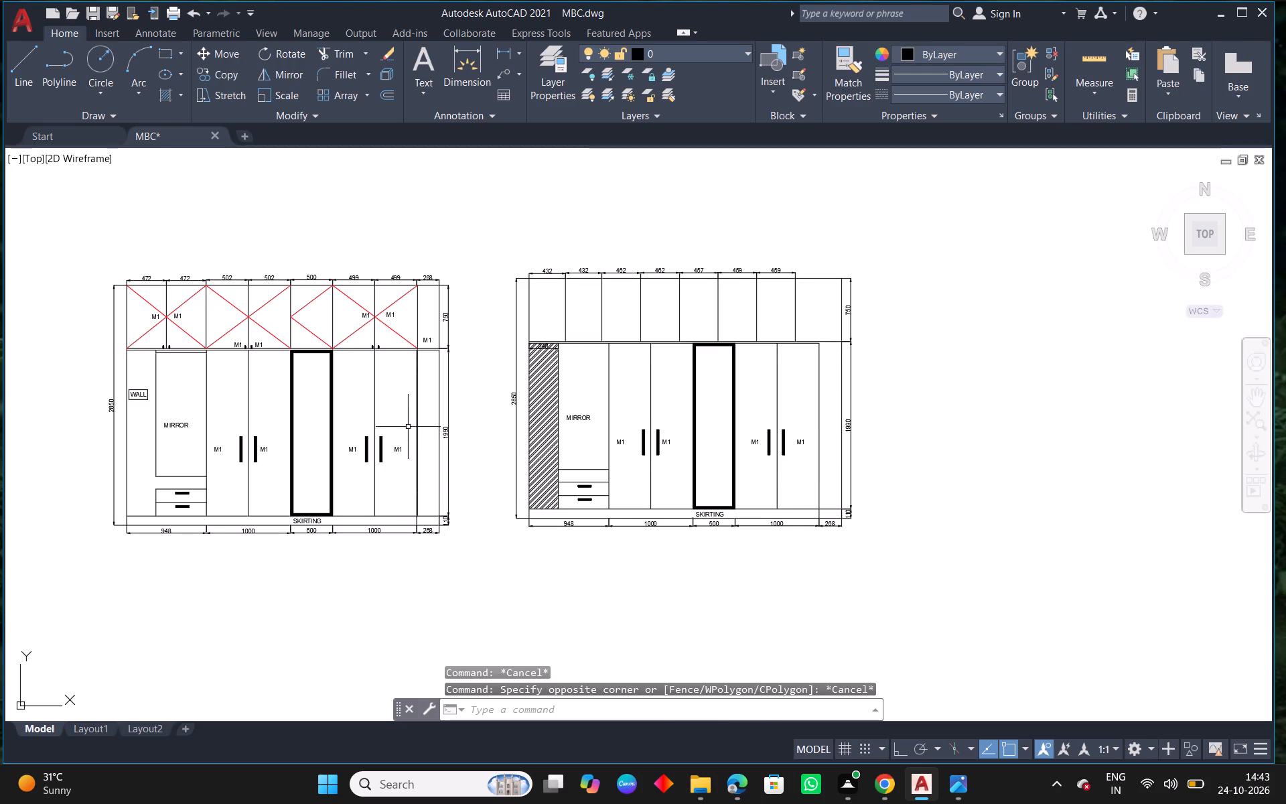
Copy the complete outer front elevation with its dimensions to the empty area below the reference sheet's rendered elevation.
left_click_drag(496, 232, 492, 248)
left_click(75, 573)
type("CO")
key("space")
left_click(126, 541)
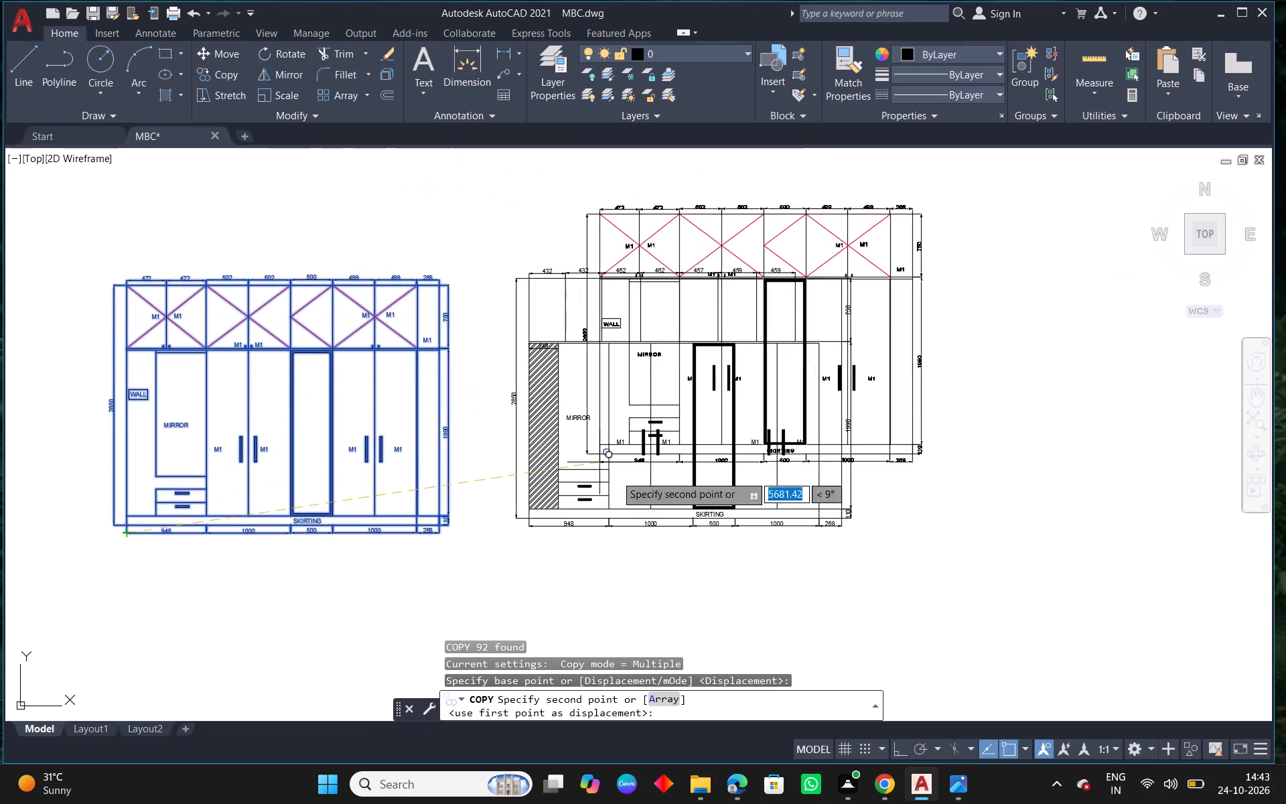
scroll(644, 612, "down", 3)
middle_click_drag(816, 547, 216, 455)
scroll(216, 455, "down", 2)
scroll(357, 499, "down", 1)
middle_click_drag(722, 578, 545, 542)
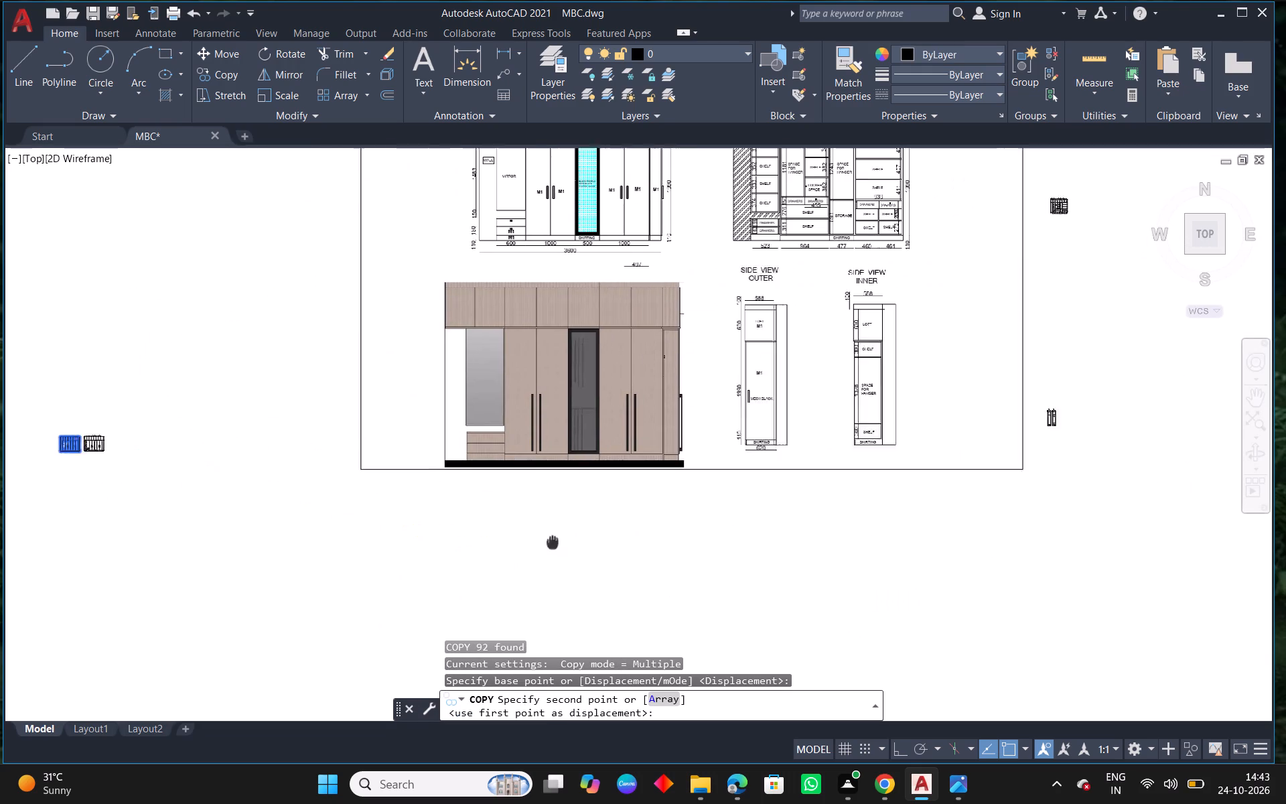
middle_click_drag(545, 542, 543, 542)
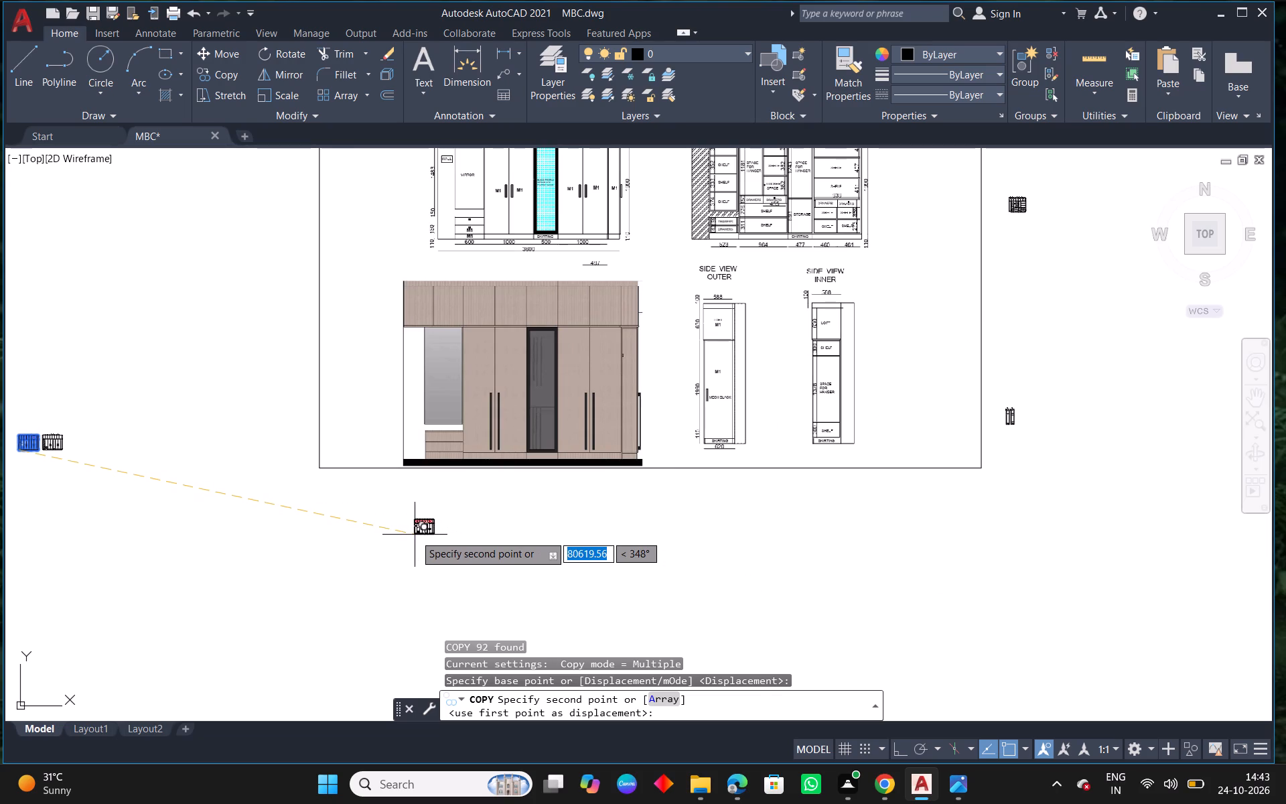
left_click(415, 535)
right_click(415, 535)
left_click(466, 300)
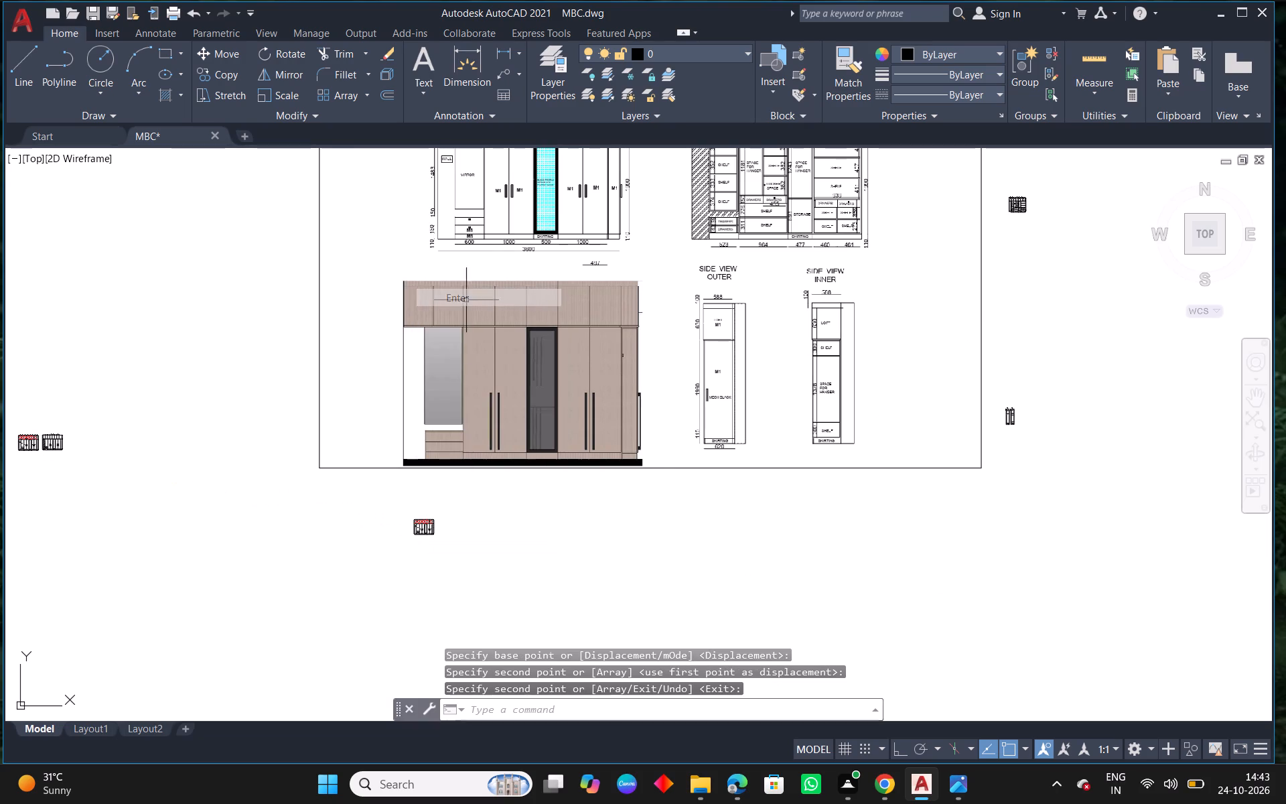
Erase the MIRROR label from the copied outer elevation.
scroll(407, 534, "up", 6)
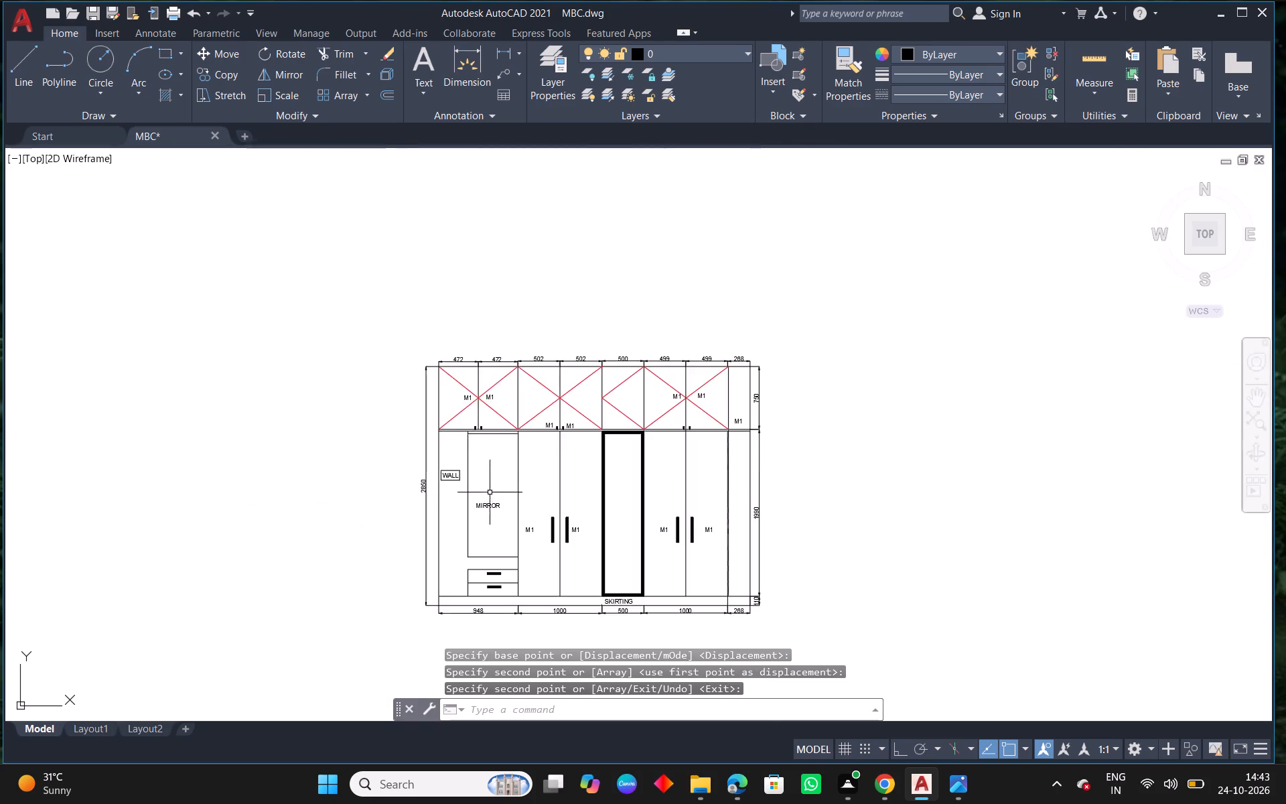
scroll(490, 497, "up", 2)
left_click(480, 517)
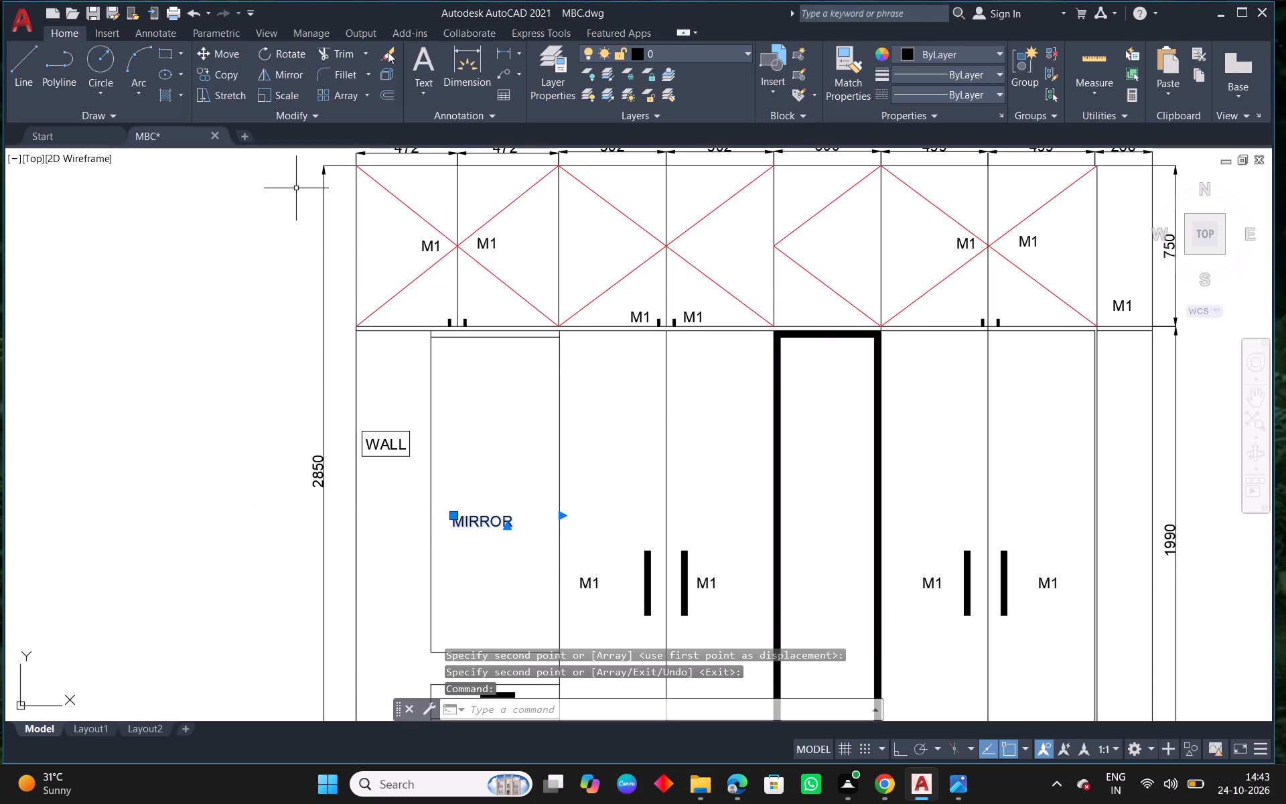
left_click(388, 52)
Hatch the mirror panel above the drawers in the copied elevation.
scroll(534, 426, "down", 8)
scroll(569, 513, "up", 4)
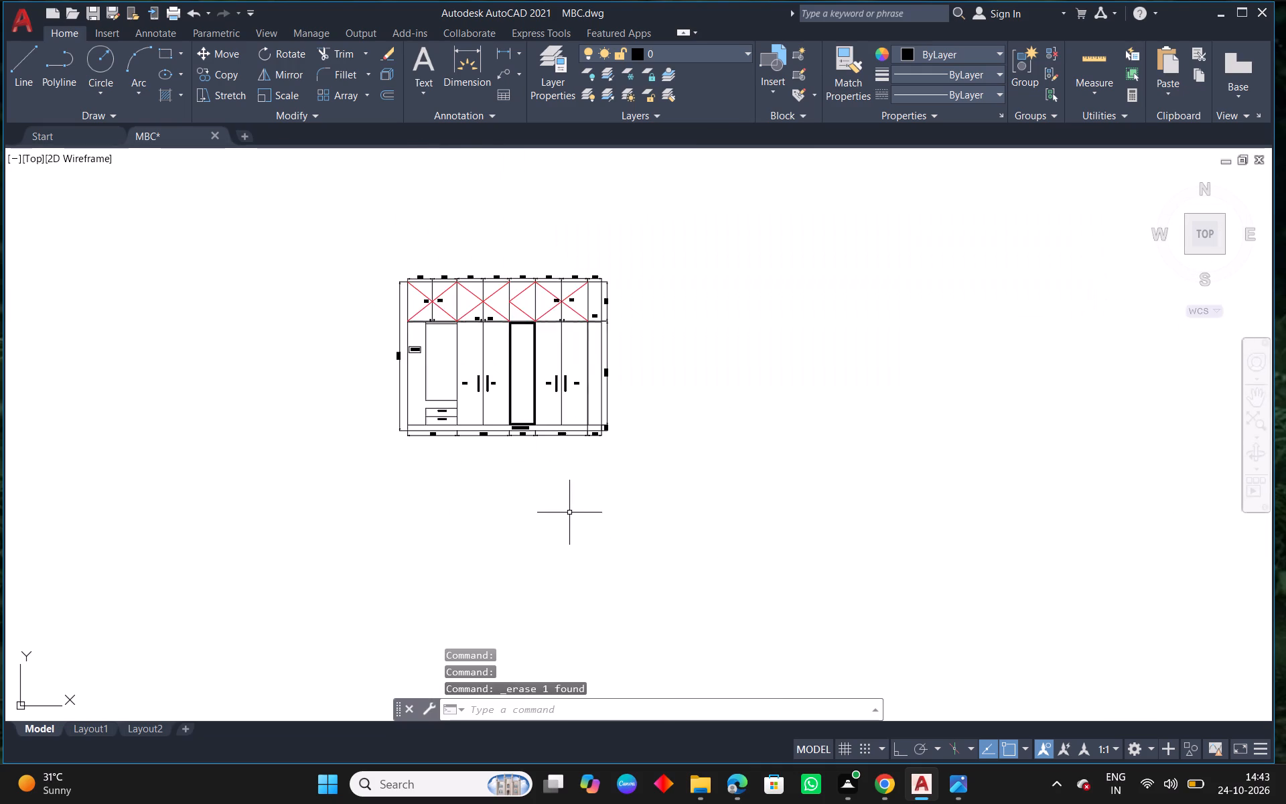
scroll(443, 369, "up", 2)
middle_click_drag(463, 407, 586, 541)
type("H")
key("space")
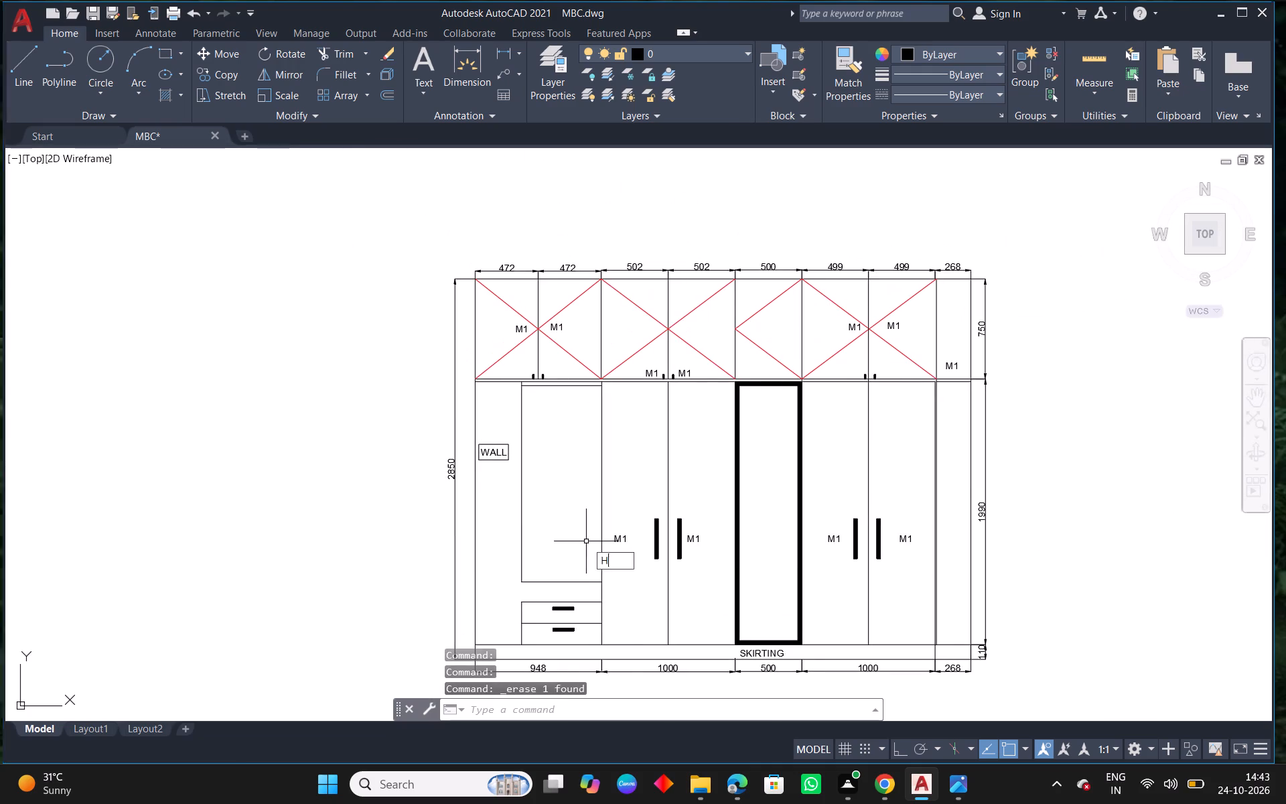
left_click(574, 531)
right_click(574, 531)
left_click(614, 298)
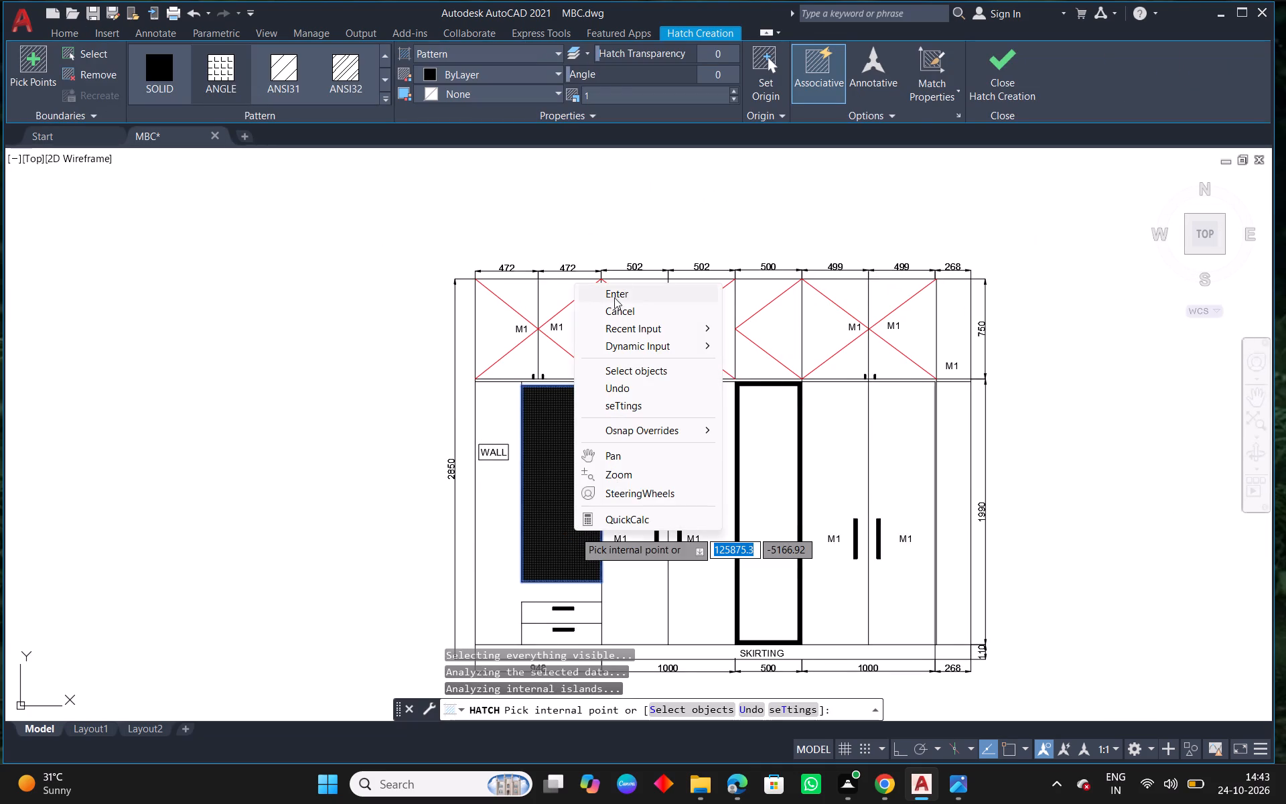
Change the mirror panel's hatch to a solid fill in light grey.
left_click(548, 444)
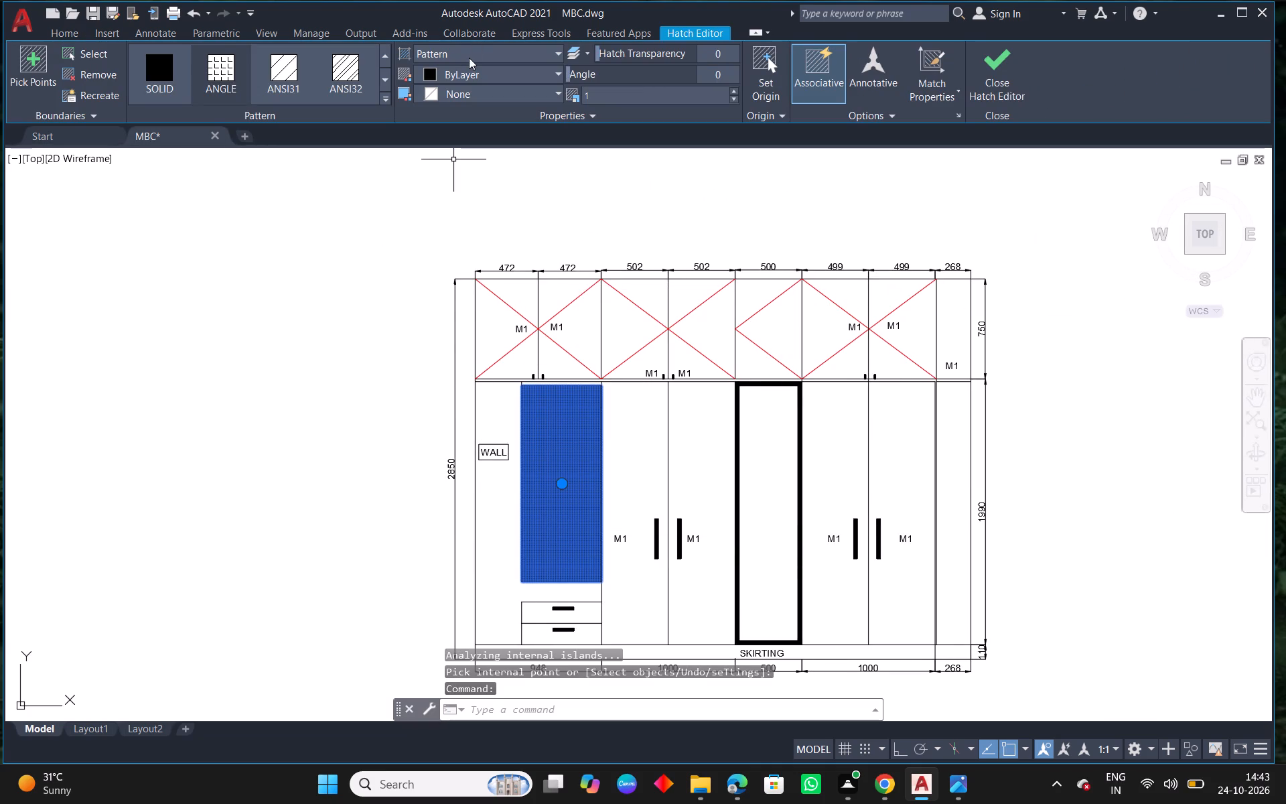
left_click(469, 60)
left_click(440, 74)
left_click(519, 78)
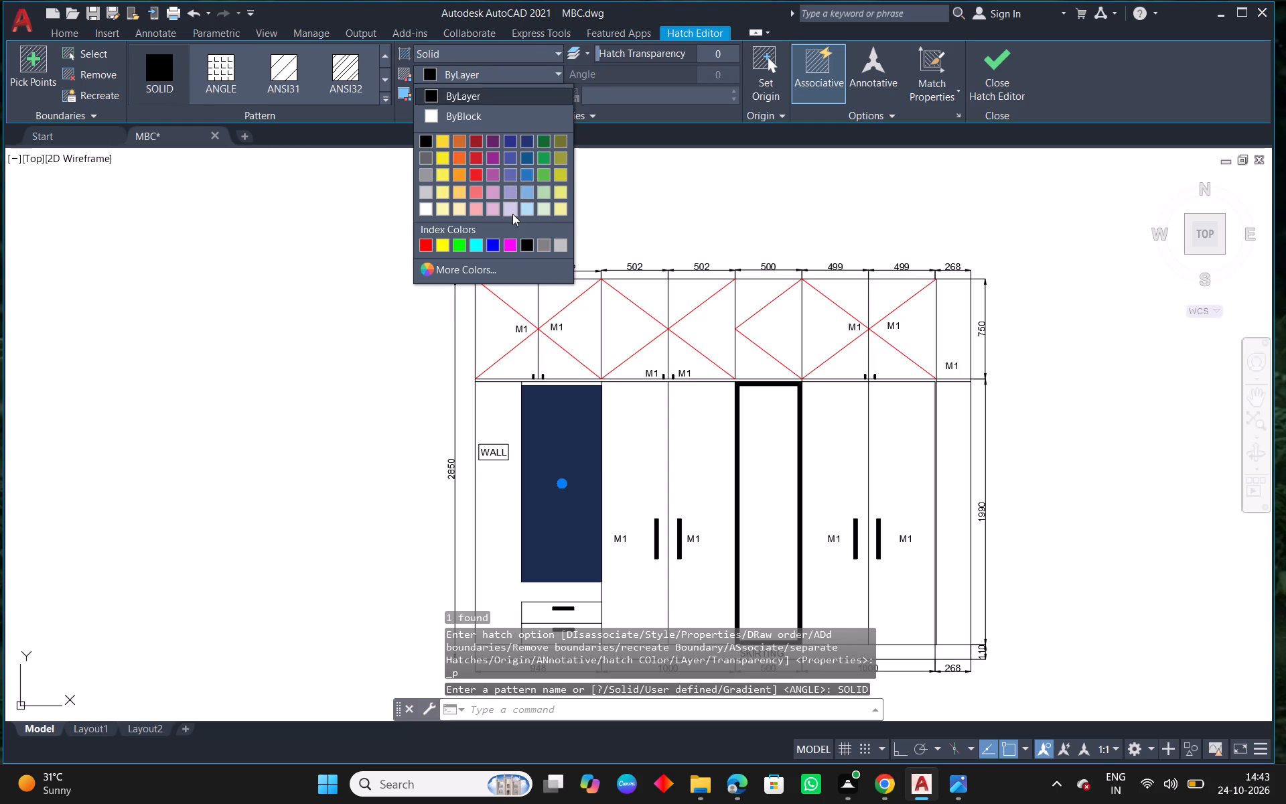
left_click(561, 250)
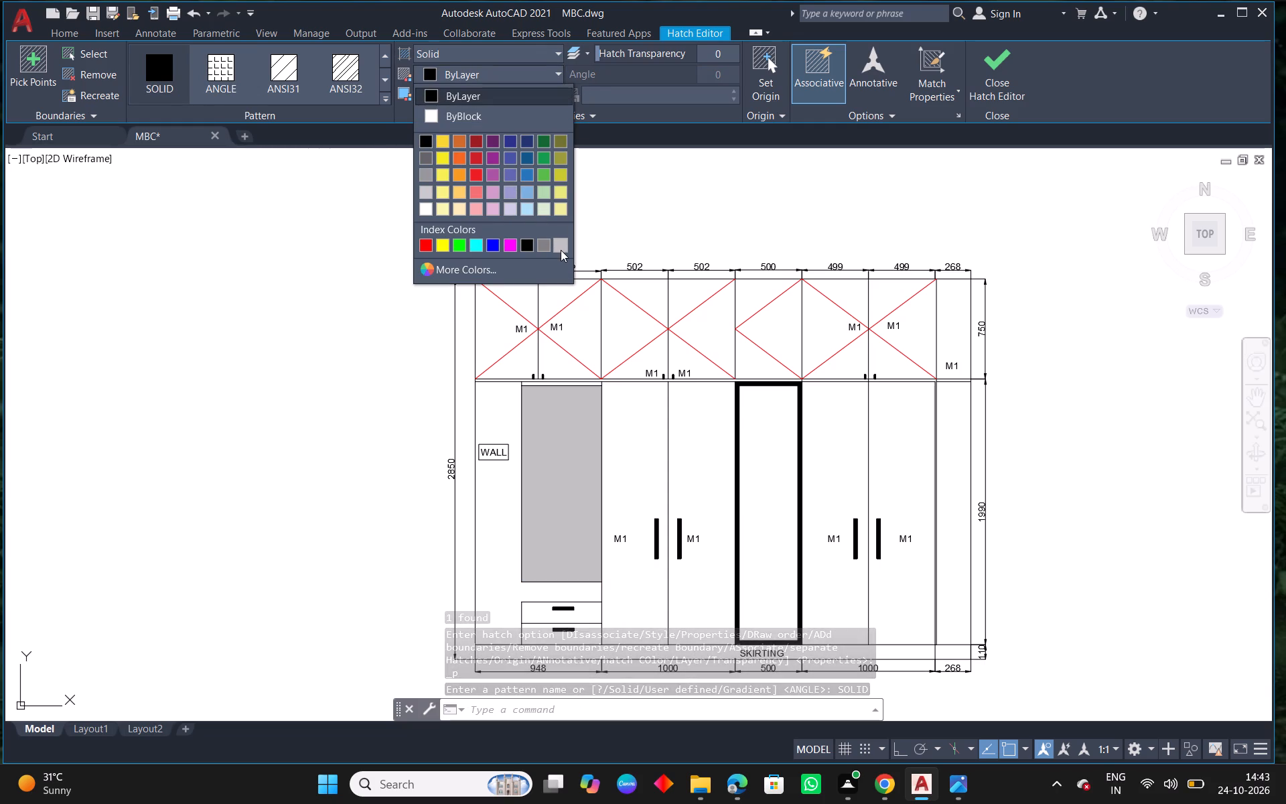
key("F1")
key("Escape")
key("Escape")
key("Escape")
key("Escape")
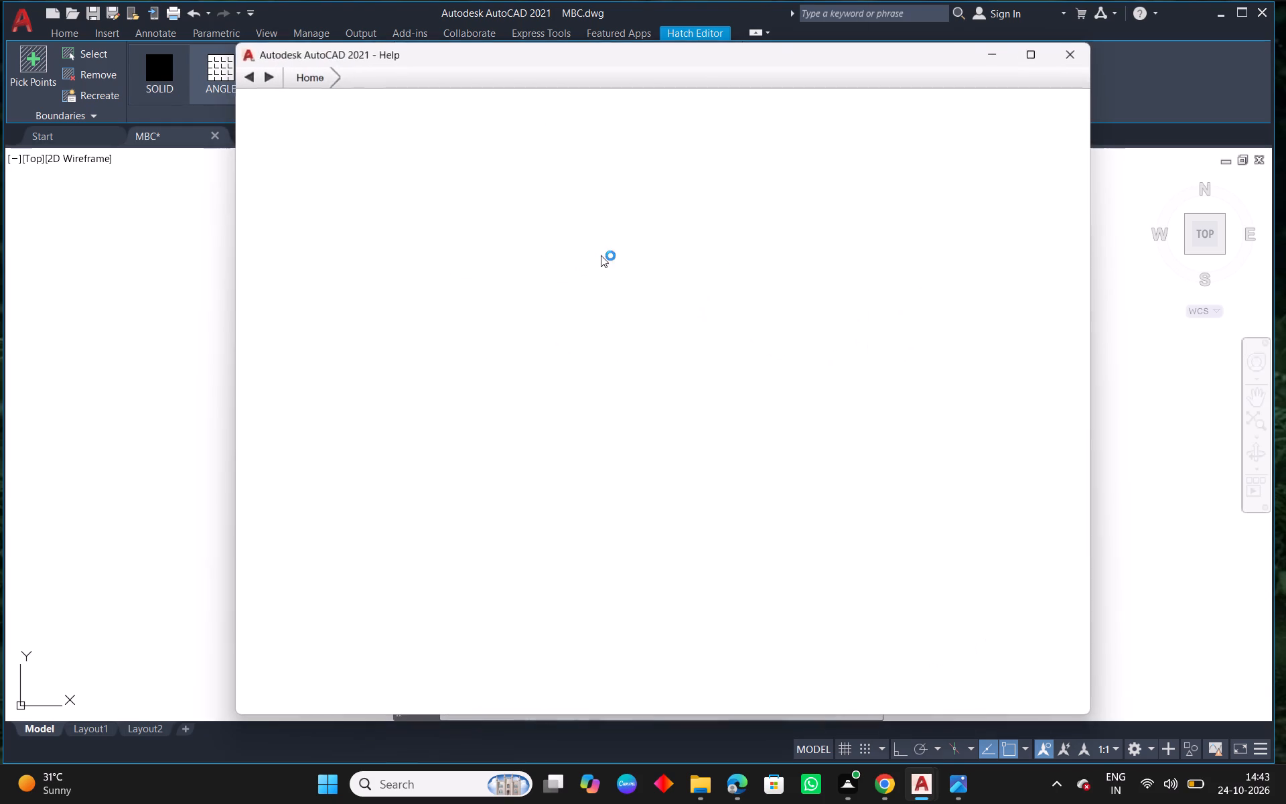
left_click(1057, 51)
key("Escape")
Examine the rendered elevation on the reference sheet for the colours of the wardrobe panels.
scroll(563, 438, "down", 5)
middle_click_drag(755, 440, 467, 513)
scroll(463, 523, "down", 1)
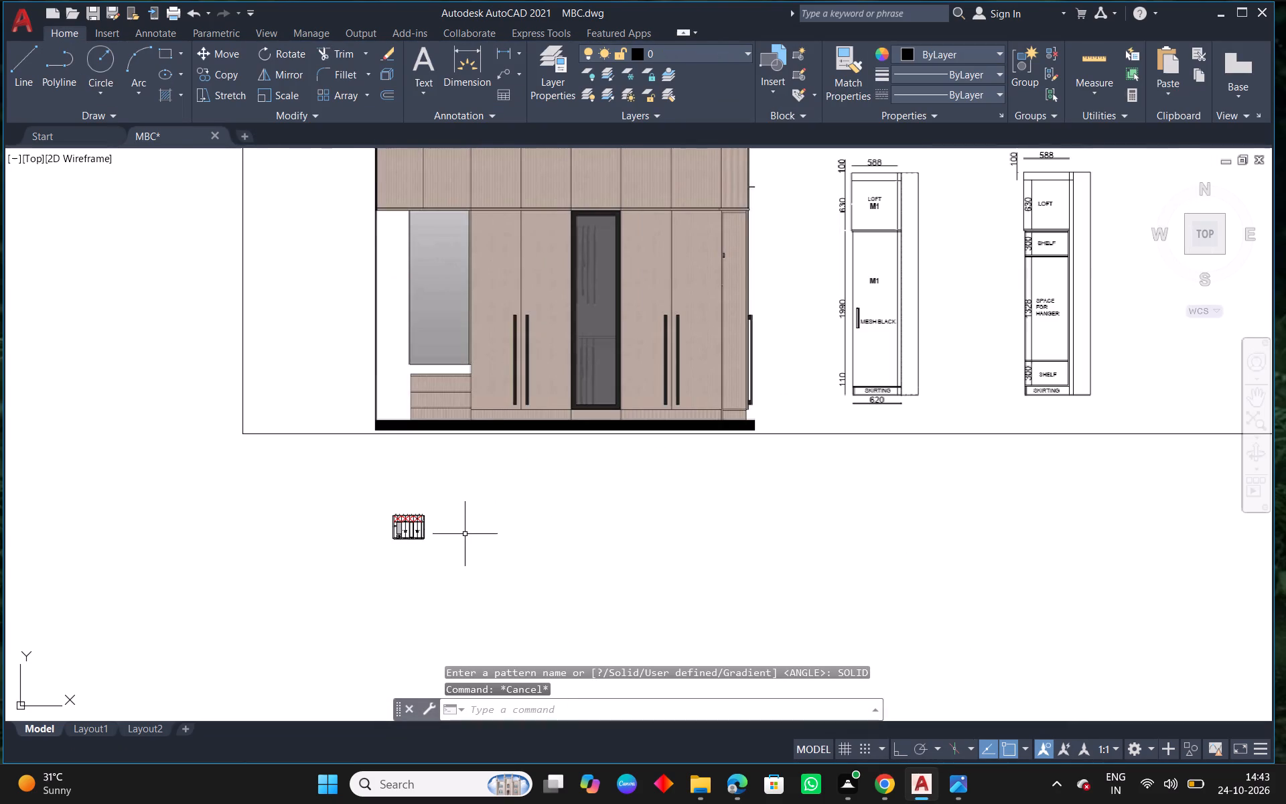
scroll(370, 553, "up", 1)
scroll(538, 469, "down", 1)
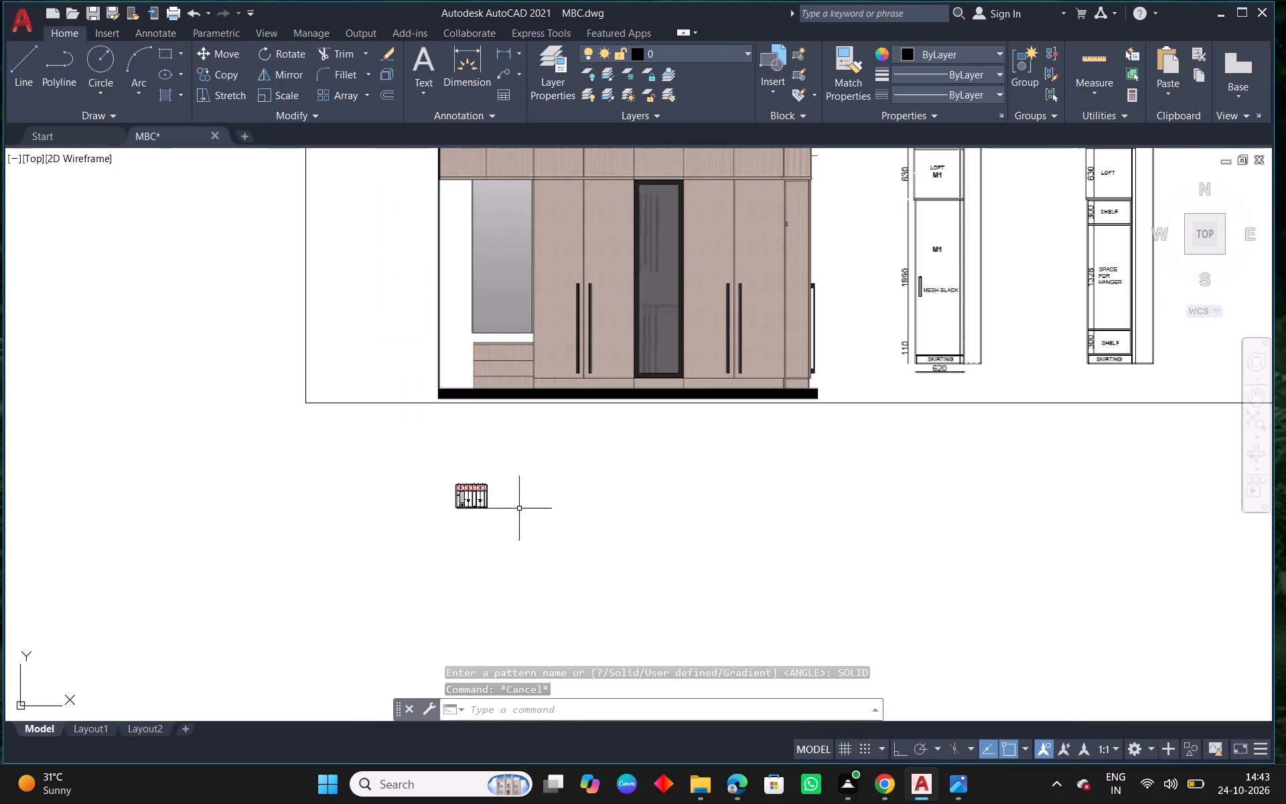
scroll(520, 503, "down", 1)
middle_click_drag(520, 503, 483, 616)
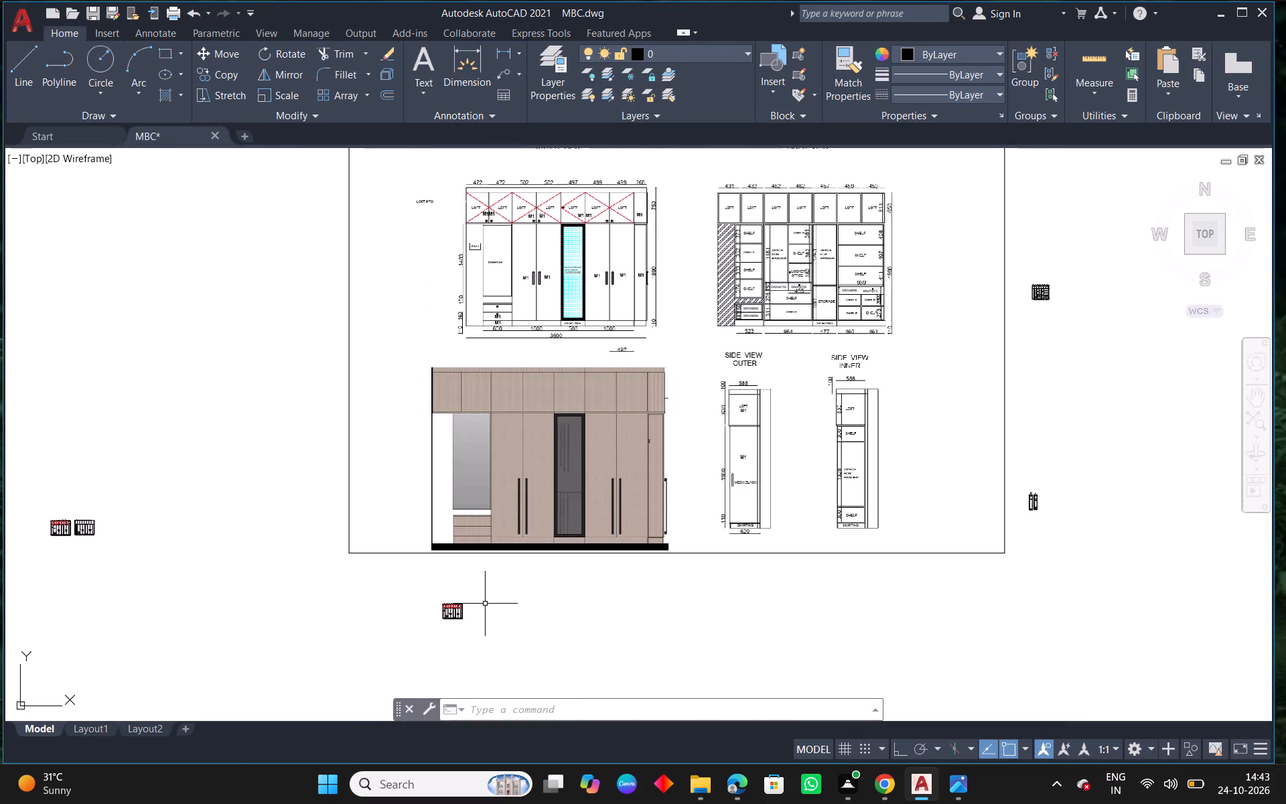
middle_click_drag(489, 569, 499, 509)
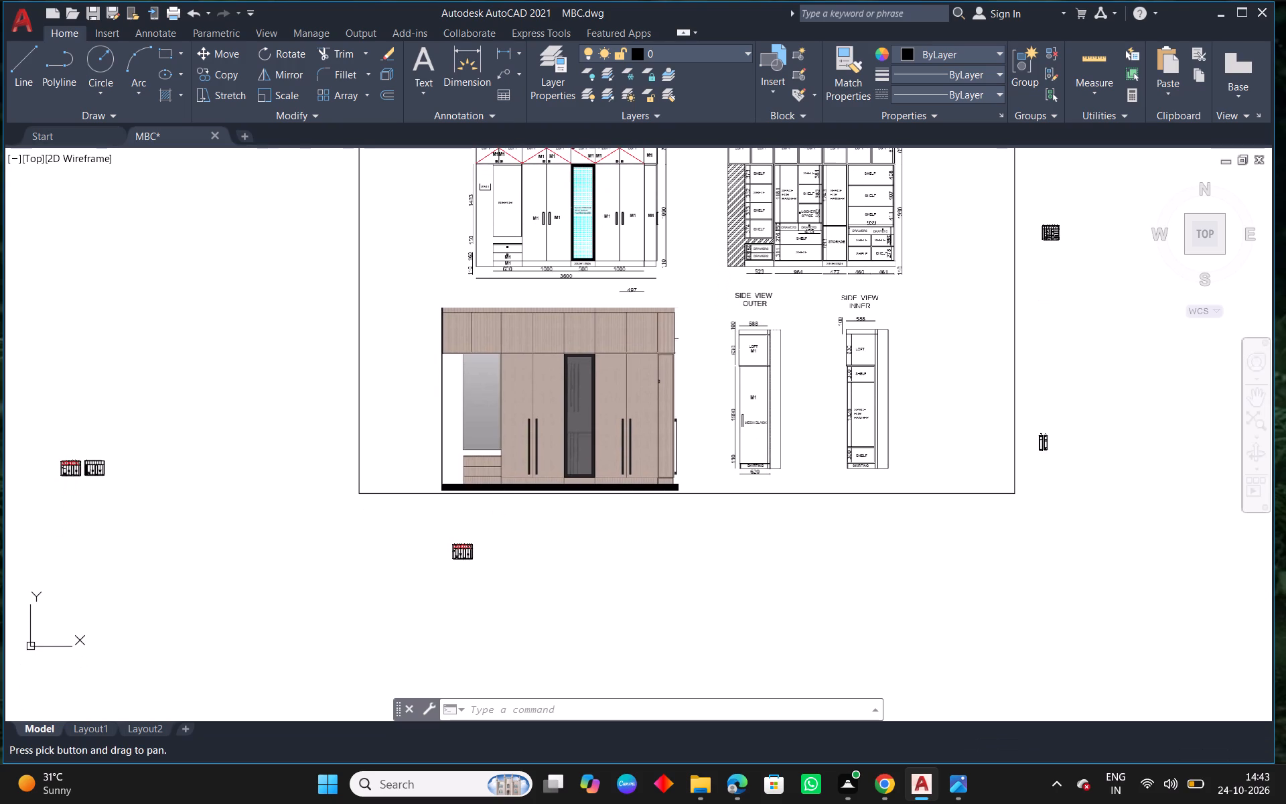
Hatch the interior of the thick black-framed central door in the copied elevation.
scroll(466, 554, "up", 7)
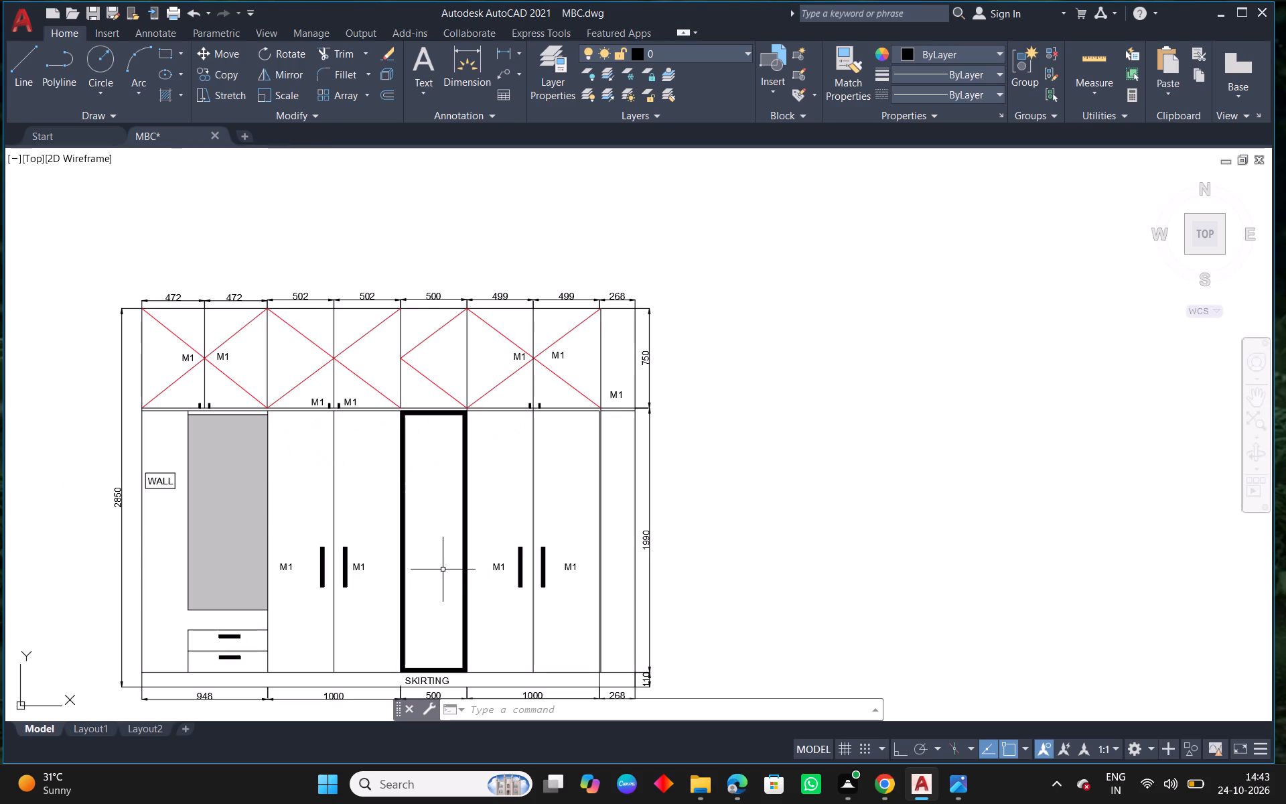
type("H")
key("space")
left_click(439, 567)
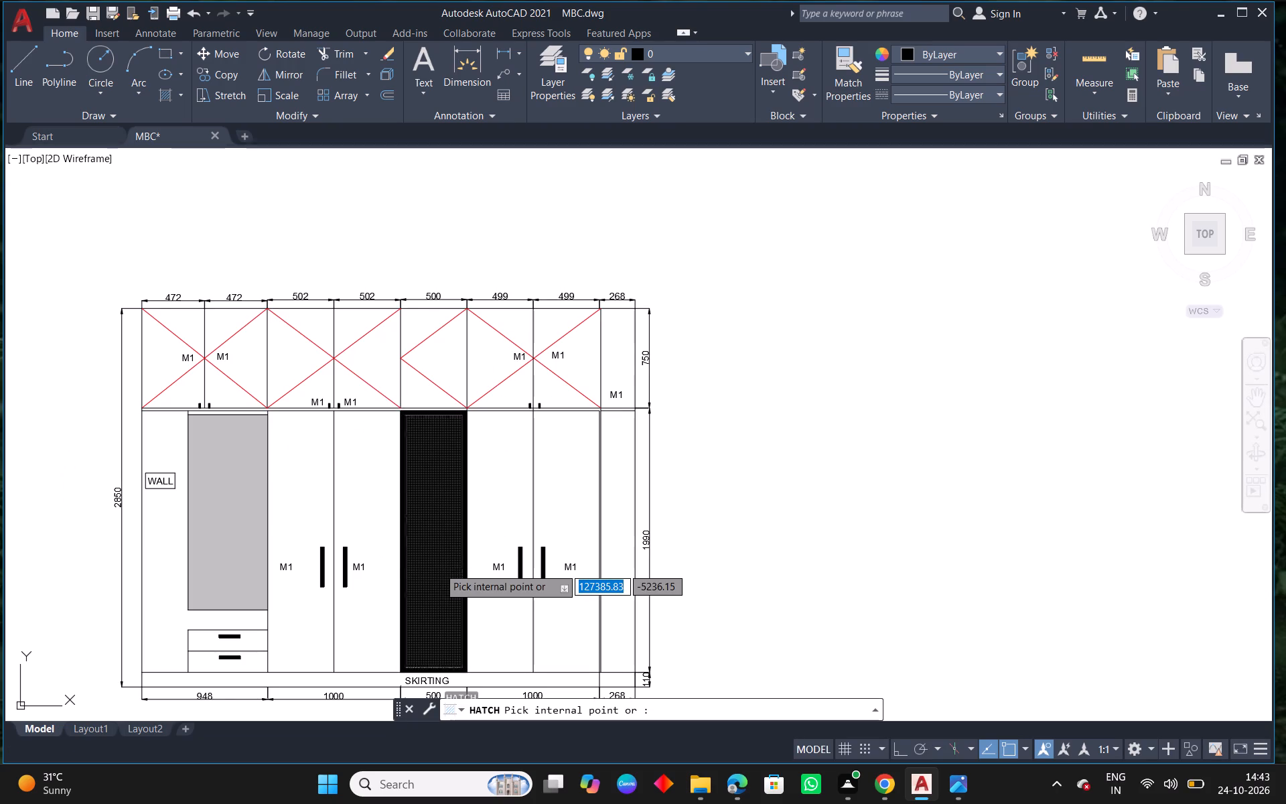
key("Escape")
Change the central door's hatch to a solid fill in index colour 44.
left_click(439, 567)
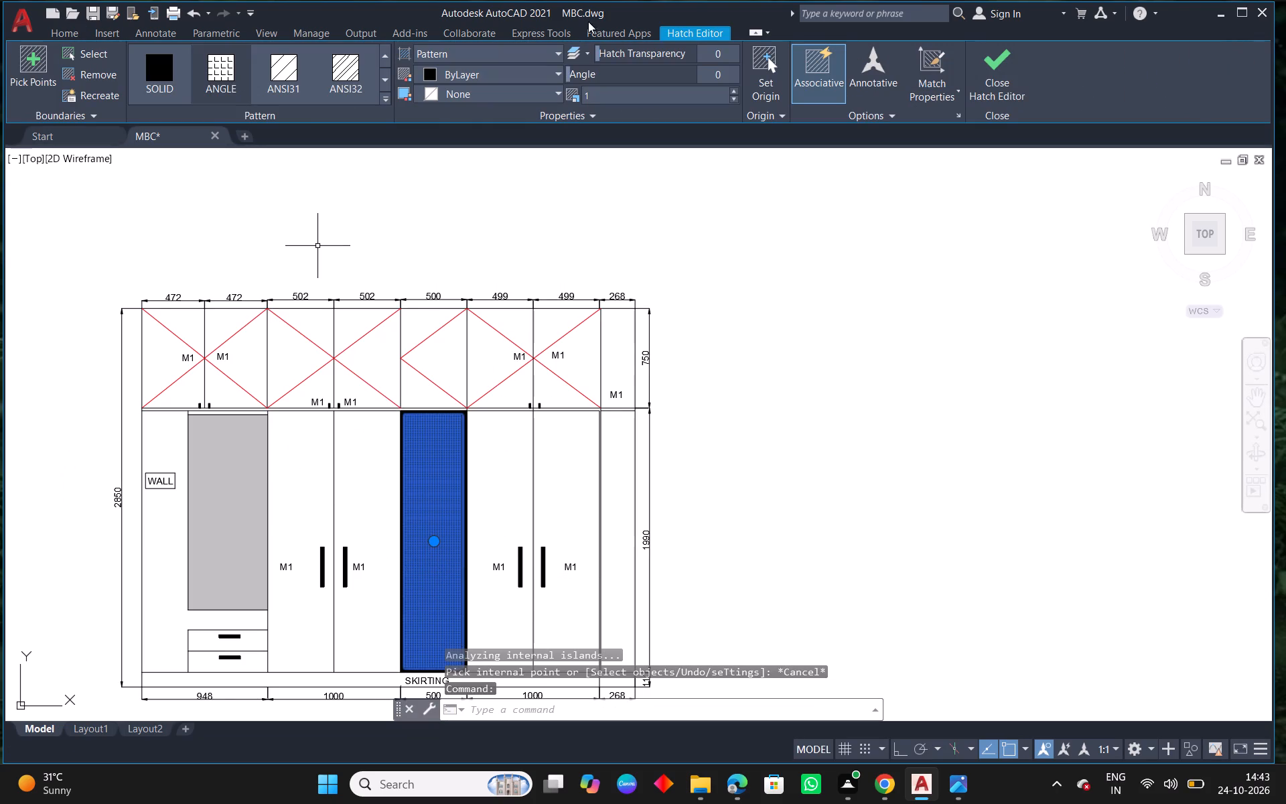
left_click(548, 60)
left_click(453, 72)
left_click(496, 73)
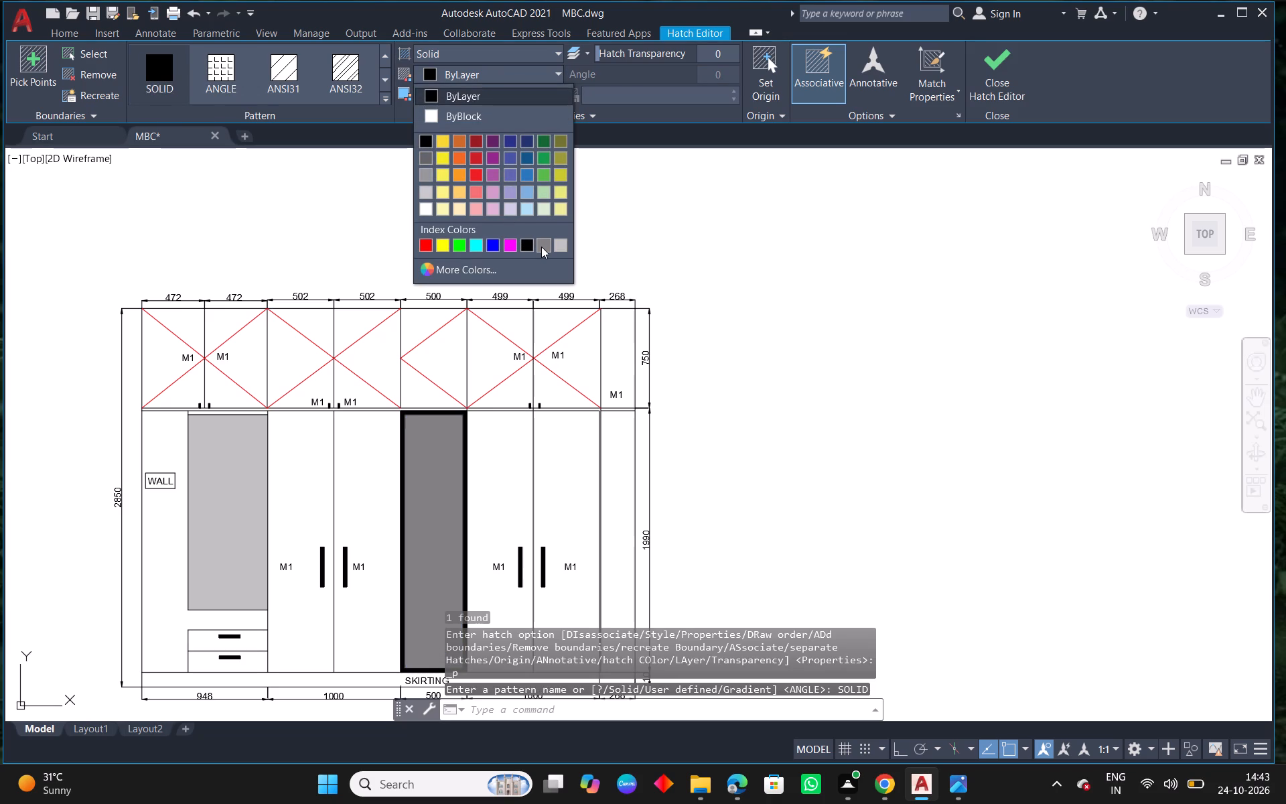
left_click(474, 269)
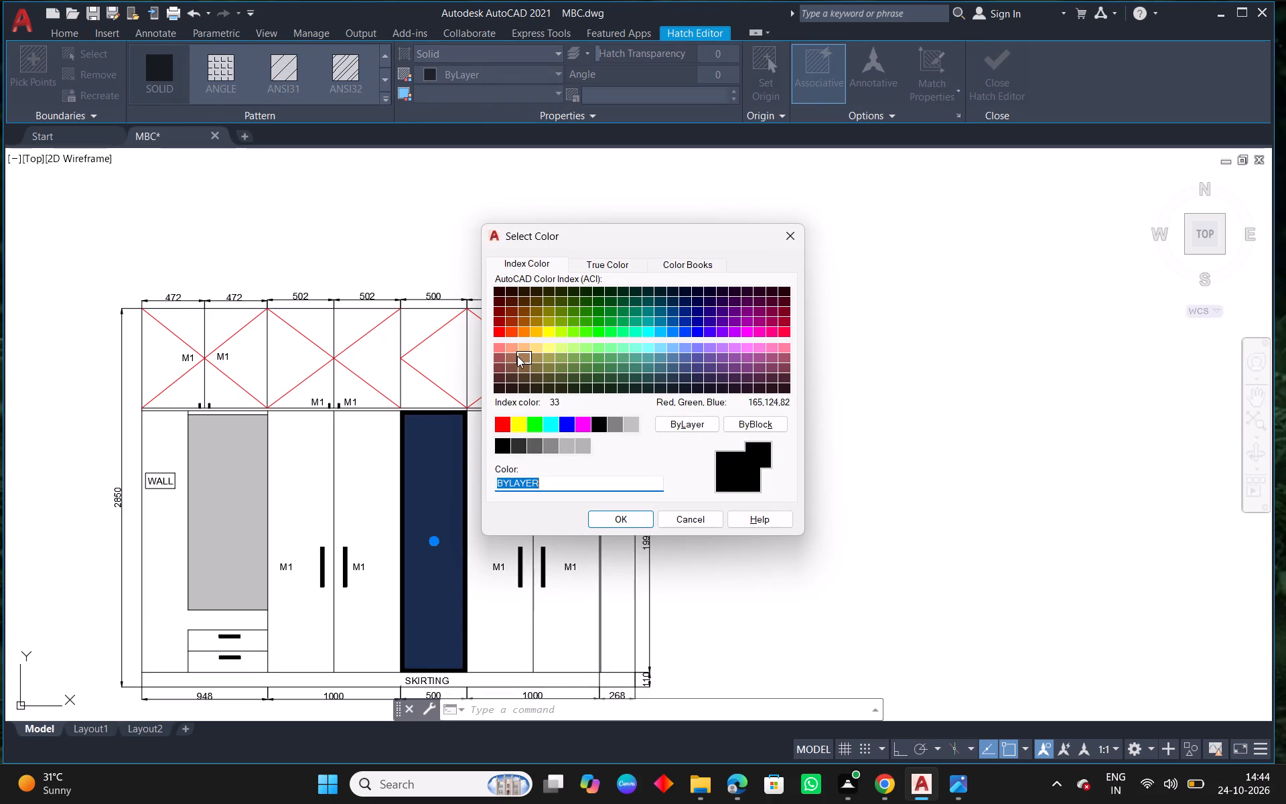
left_click(534, 318)
left_click(622, 514)
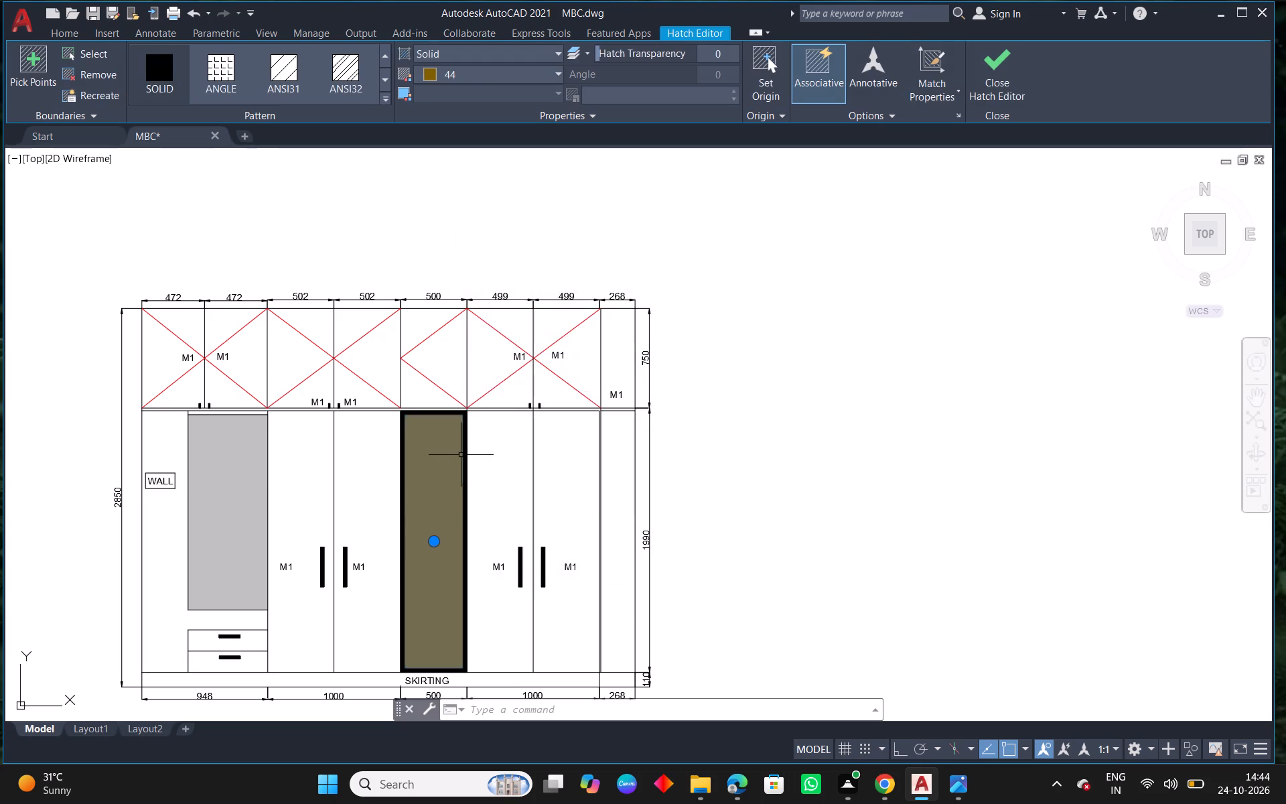
Compare the central door's fill in the copied elevation with the glass door in the rendered elevation.
scroll(533, 480, "down", 3)
scroll(663, 452, "down", 4)
middle_click_drag(800, 427, 759, 448)
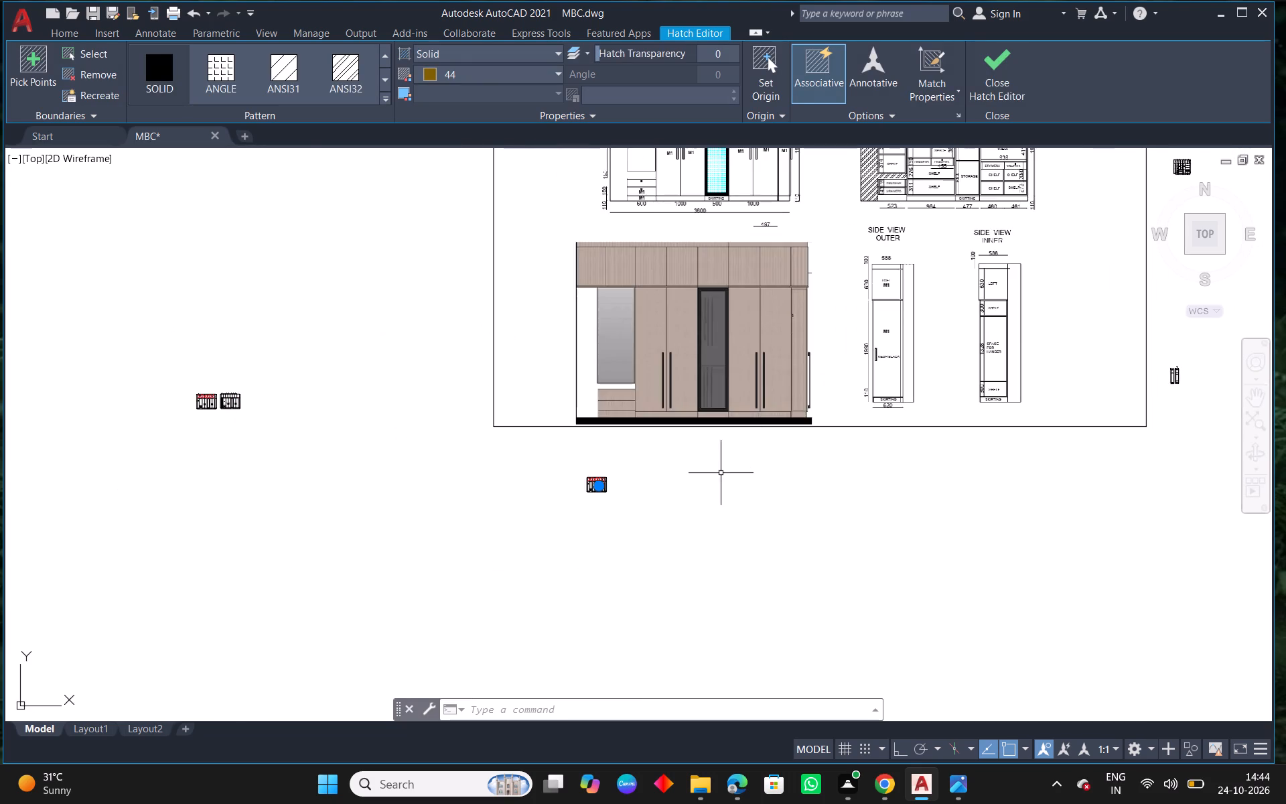
scroll(617, 489, "up", 4)
middle_click_drag(749, 417, 707, 479)
scroll(709, 476, "down", 2)
middle_click_drag(859, 443, 748, 533)
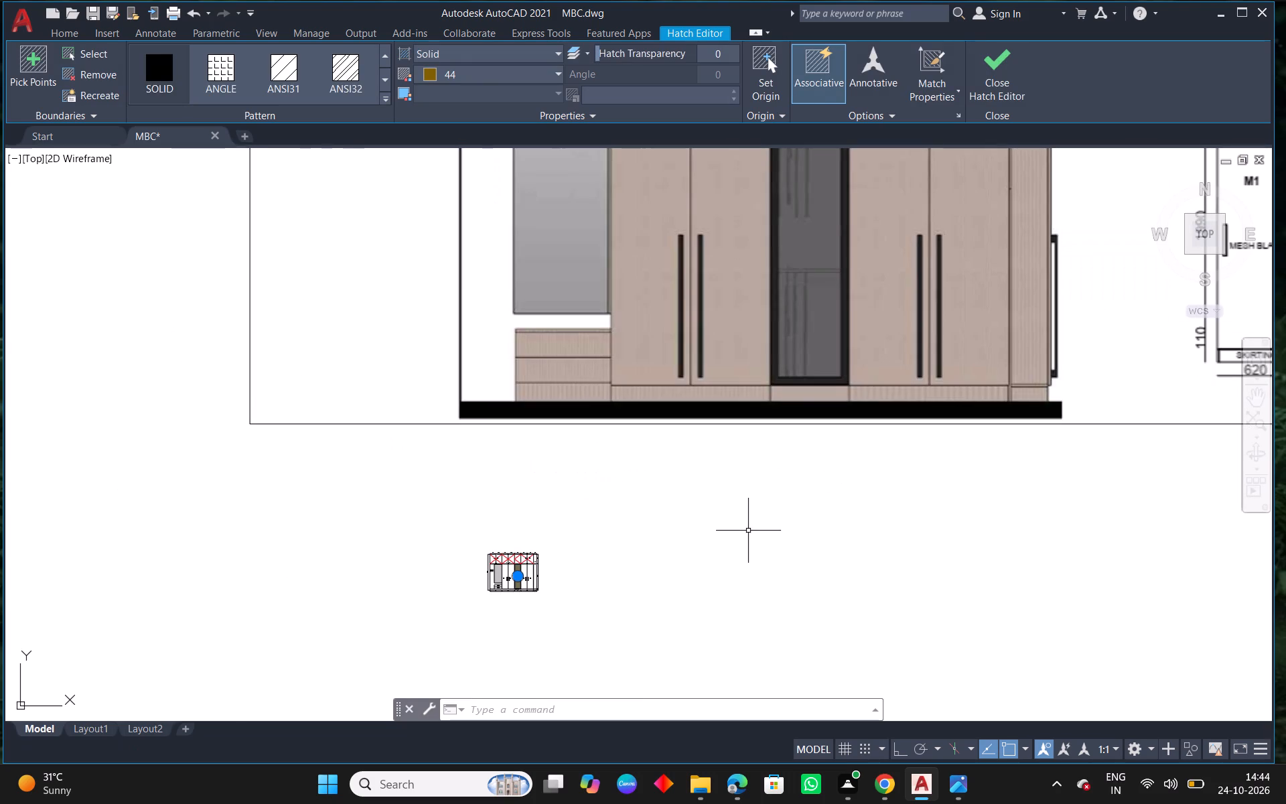
key("Escape")
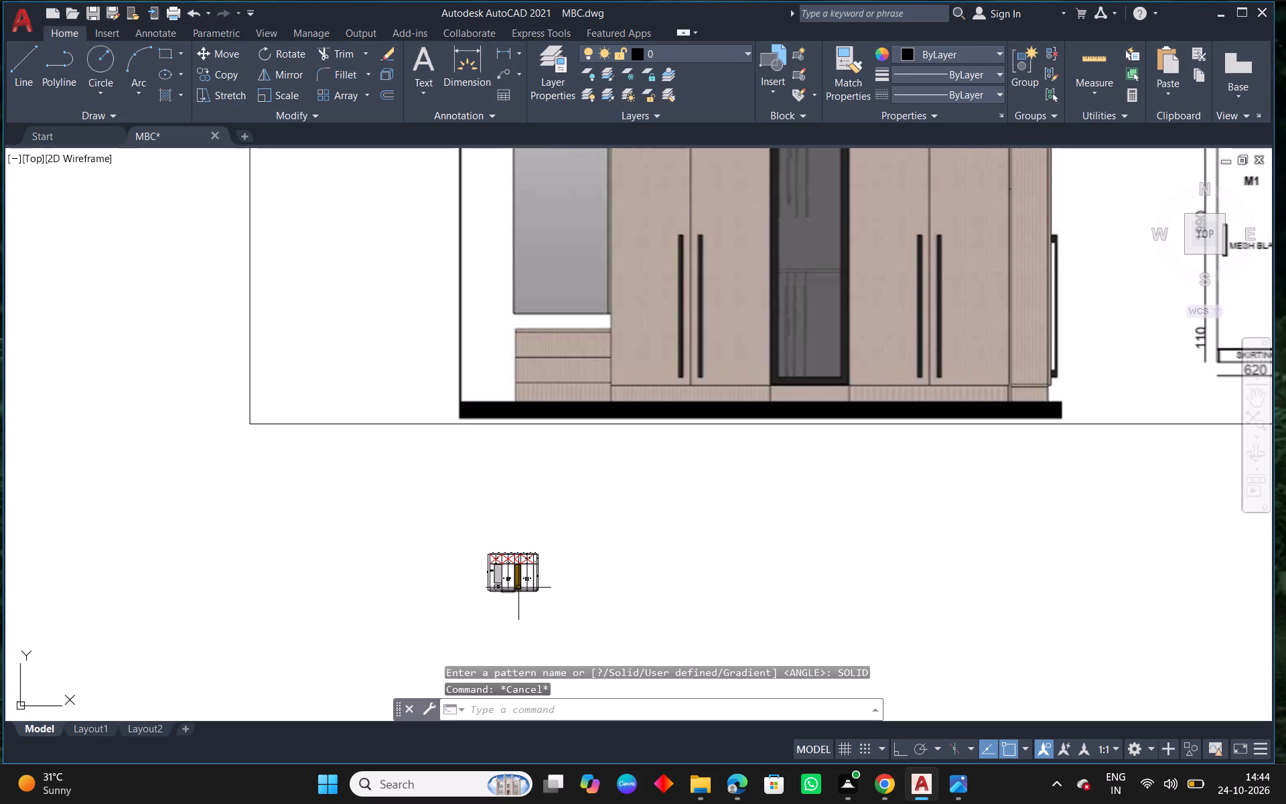
scroll(519, 588, "up", 4)
middle_click_drag(541, 567, 663, 482)
scroll(616, 478, "up", 1)
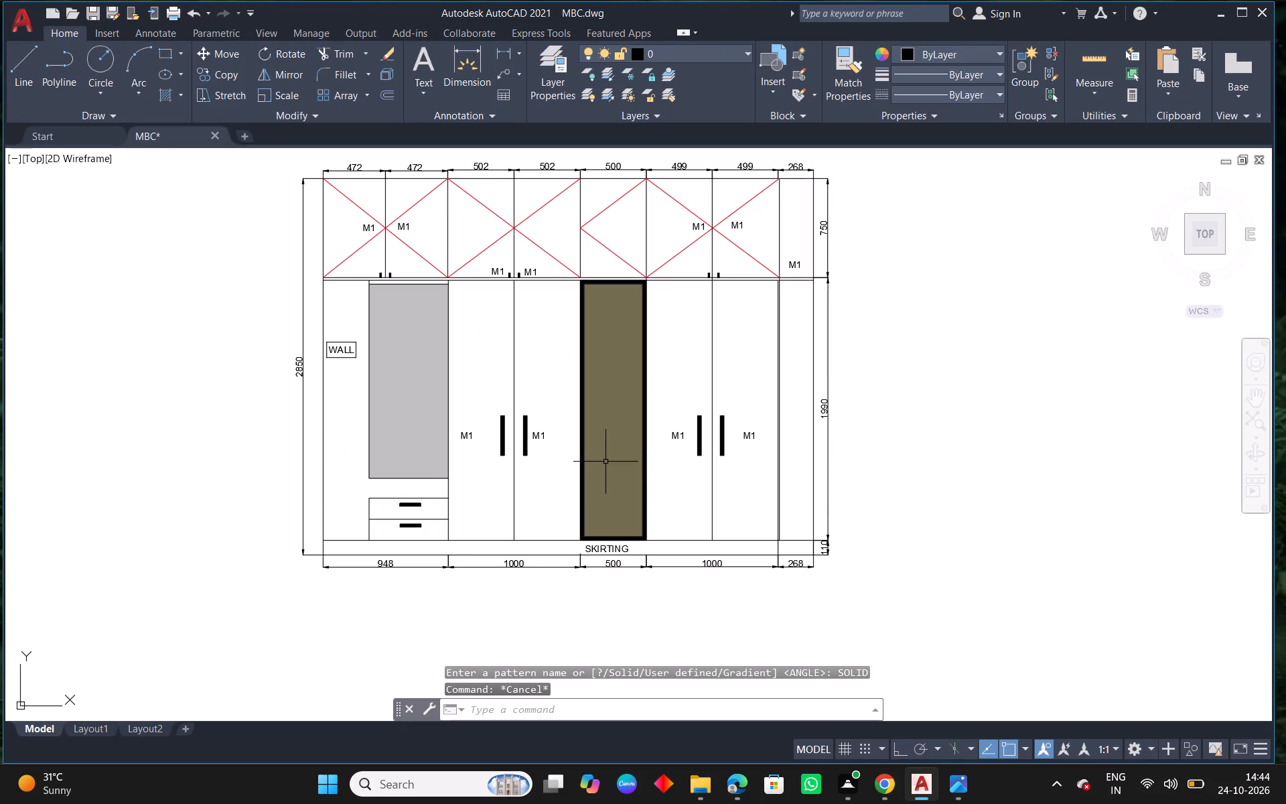
Change the central door's solid fill to index colour 42.
left_click(605, 461)
left_click(473, 71)
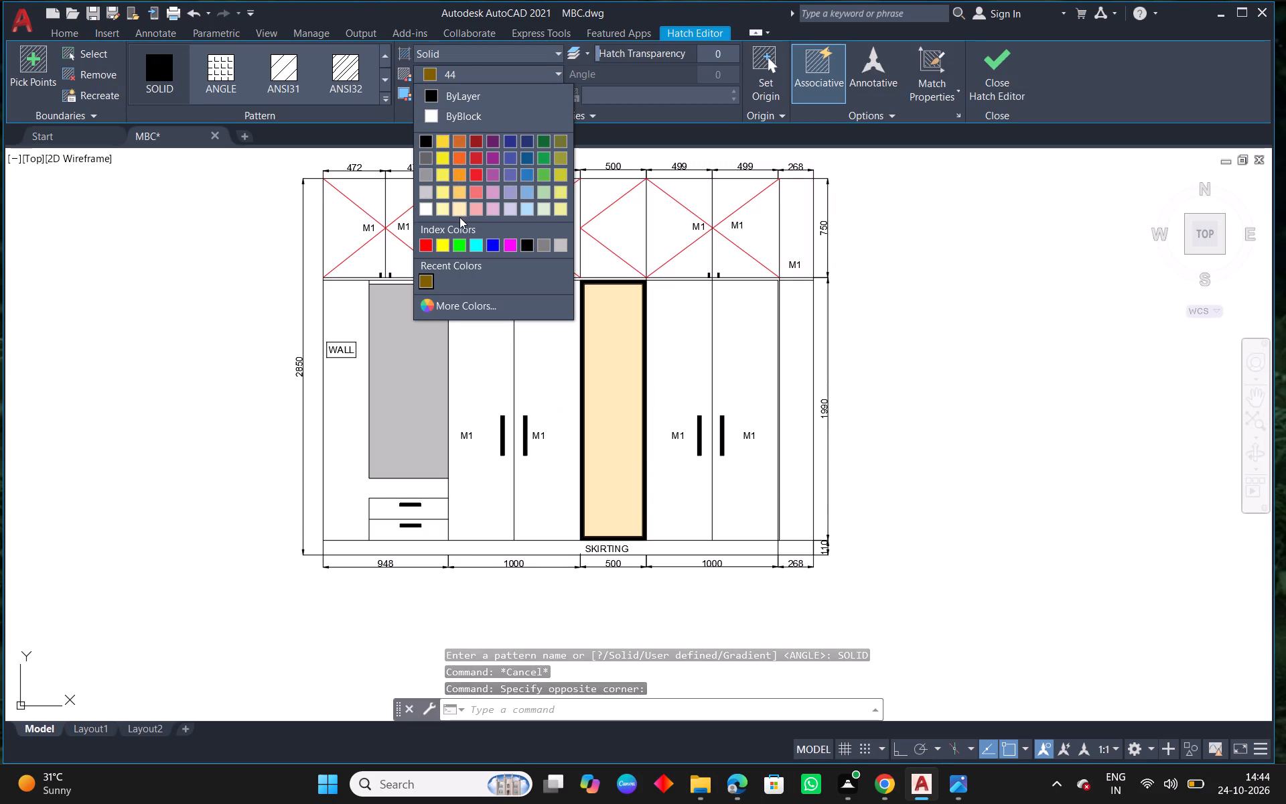
left_click(458, 312)
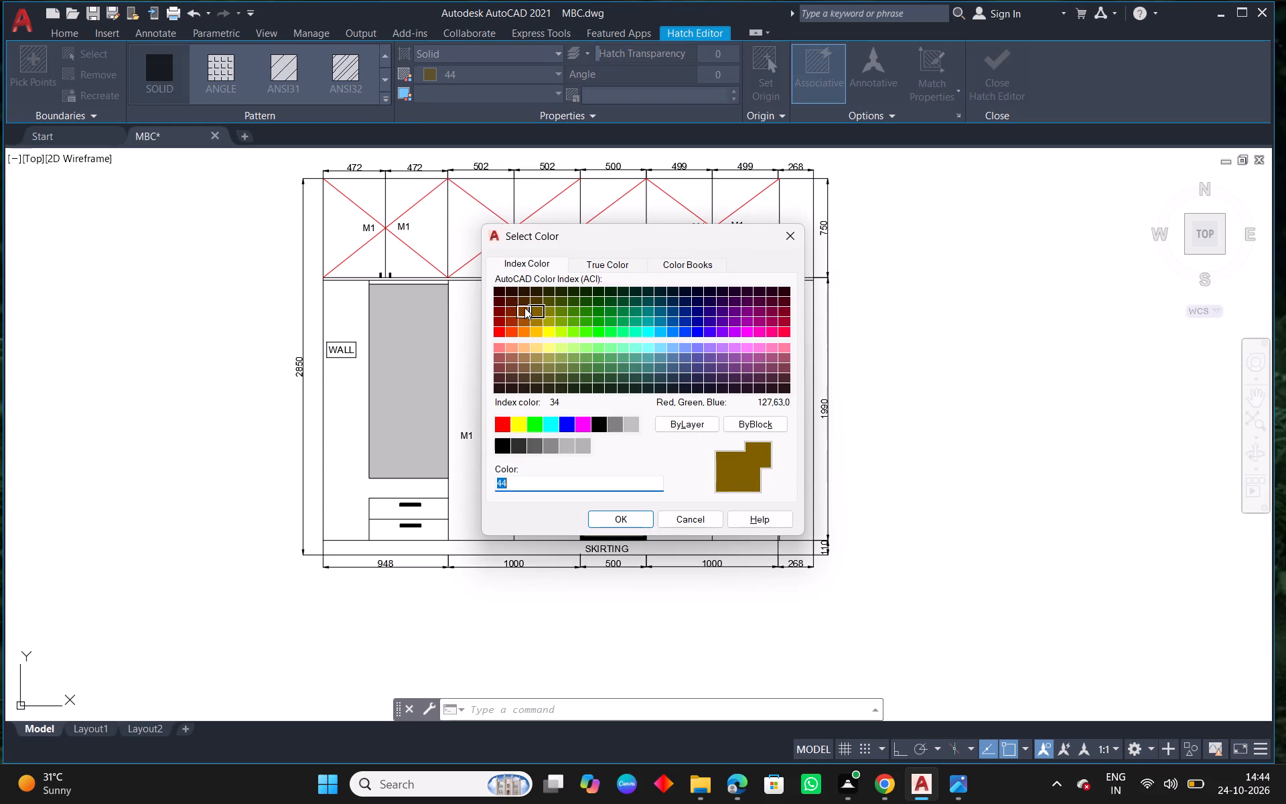
left_click(537, 320)
left_click(610, 506)
left_click(598, 523)
key("Escape")
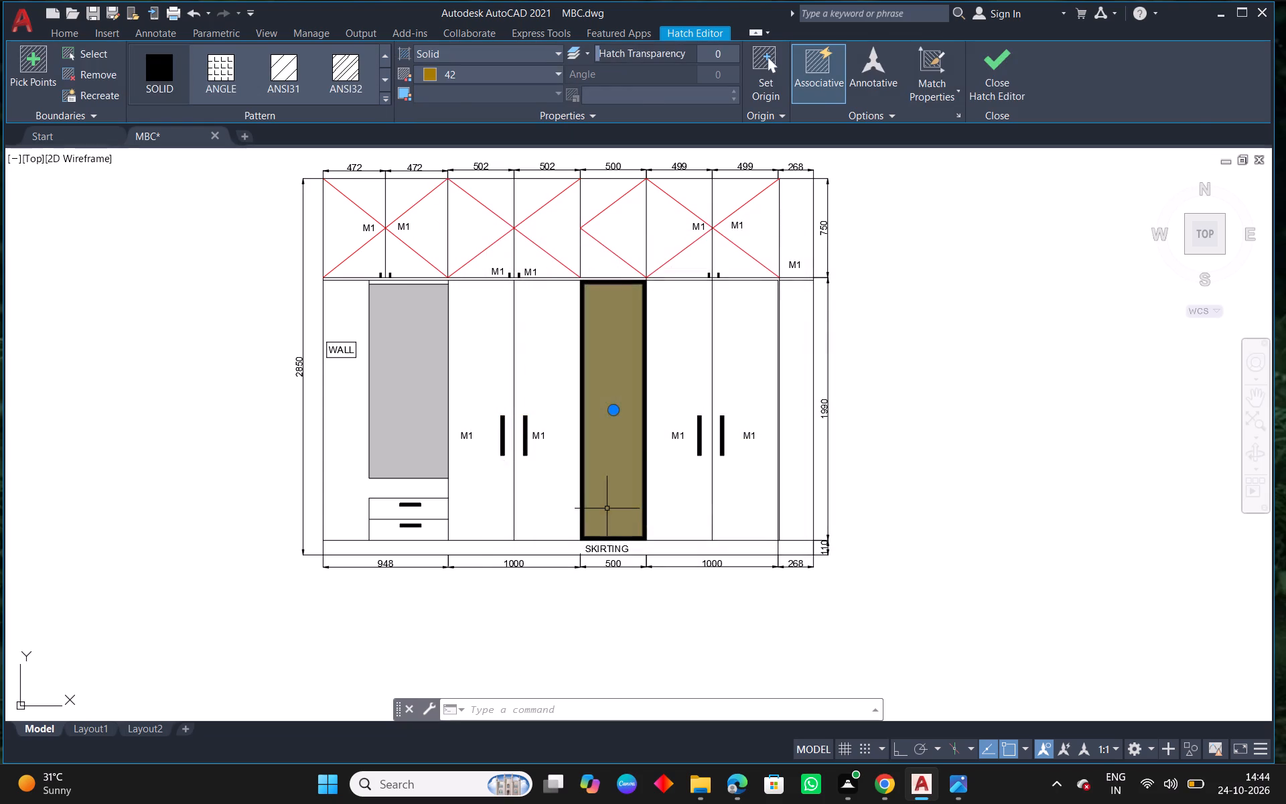
Hatch the pair of tall doors between the central door and the 268 mm end panel in the copied elevation.
scroll(669, 444, "down", 4)
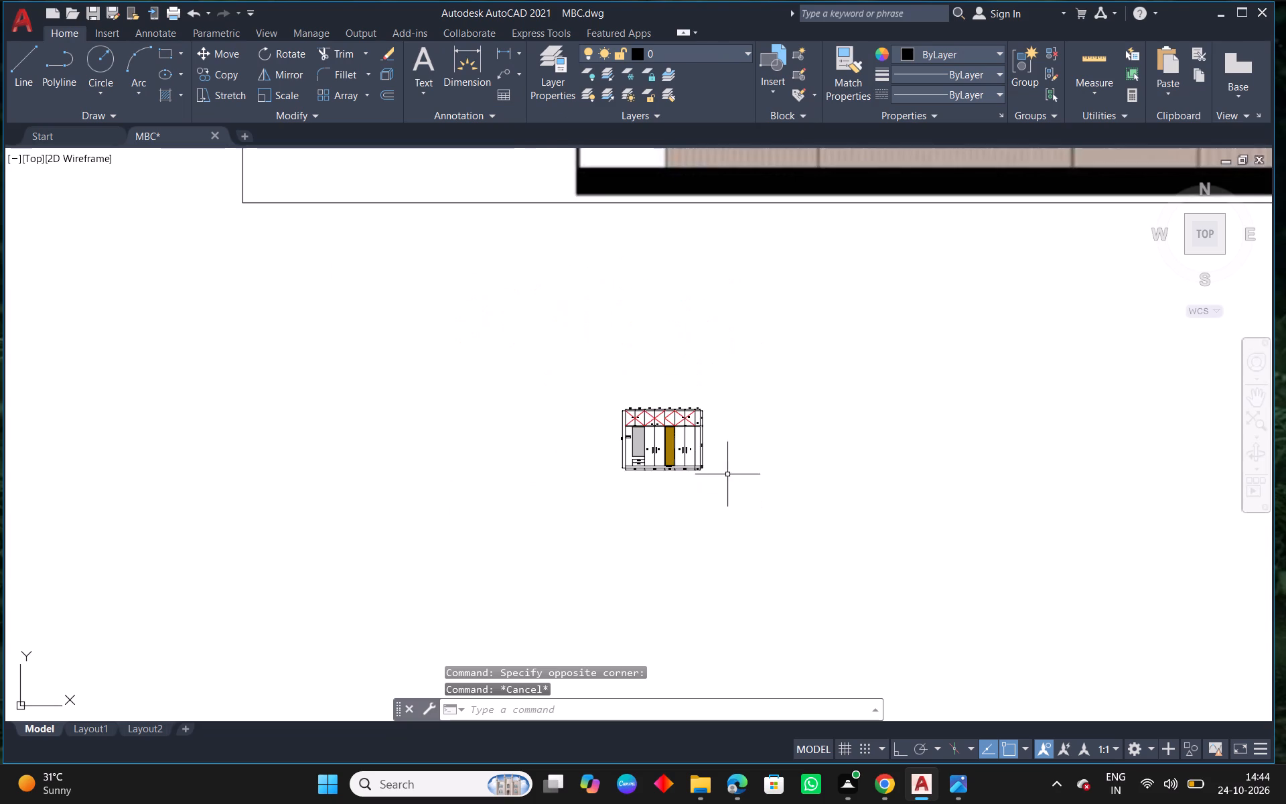
scroll(681, 472, "up", 3)
type("H")
key("space")
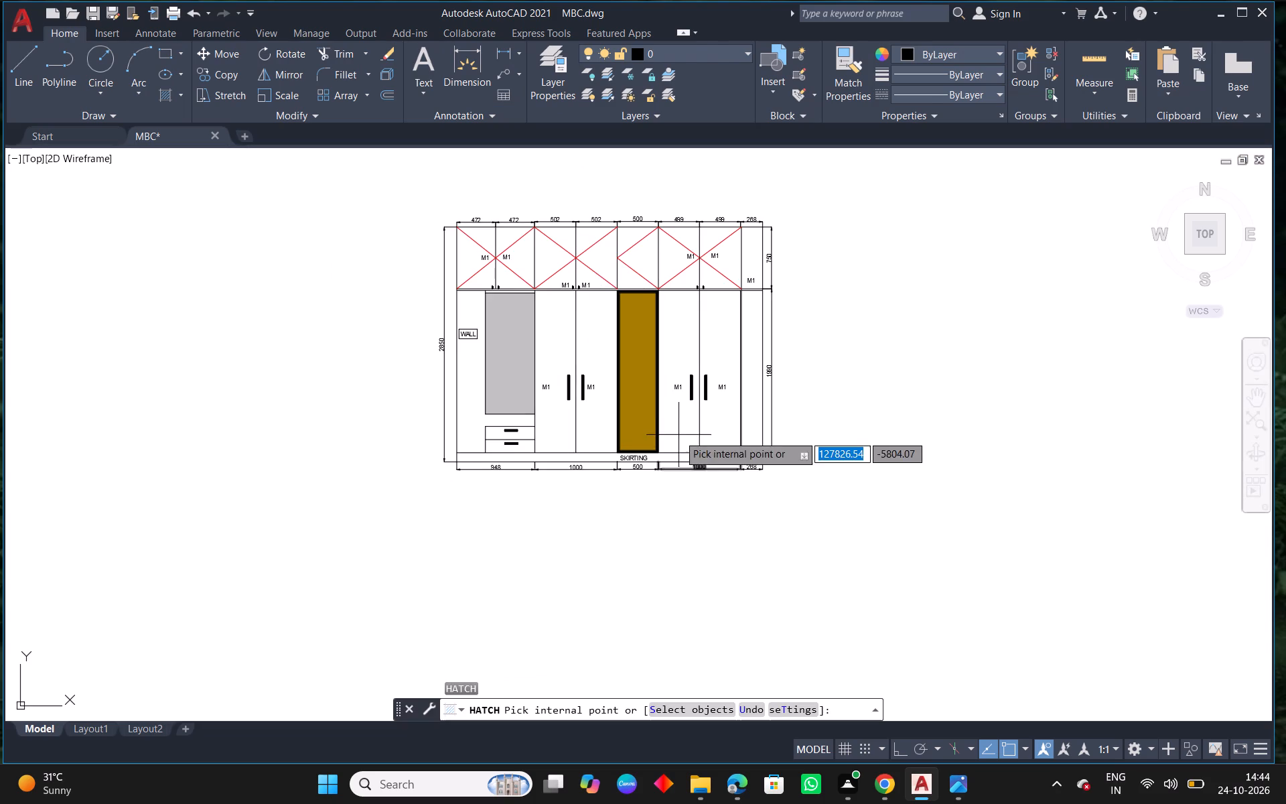
left_click(681, 425)
left_click(716, 417)
key("Escape")
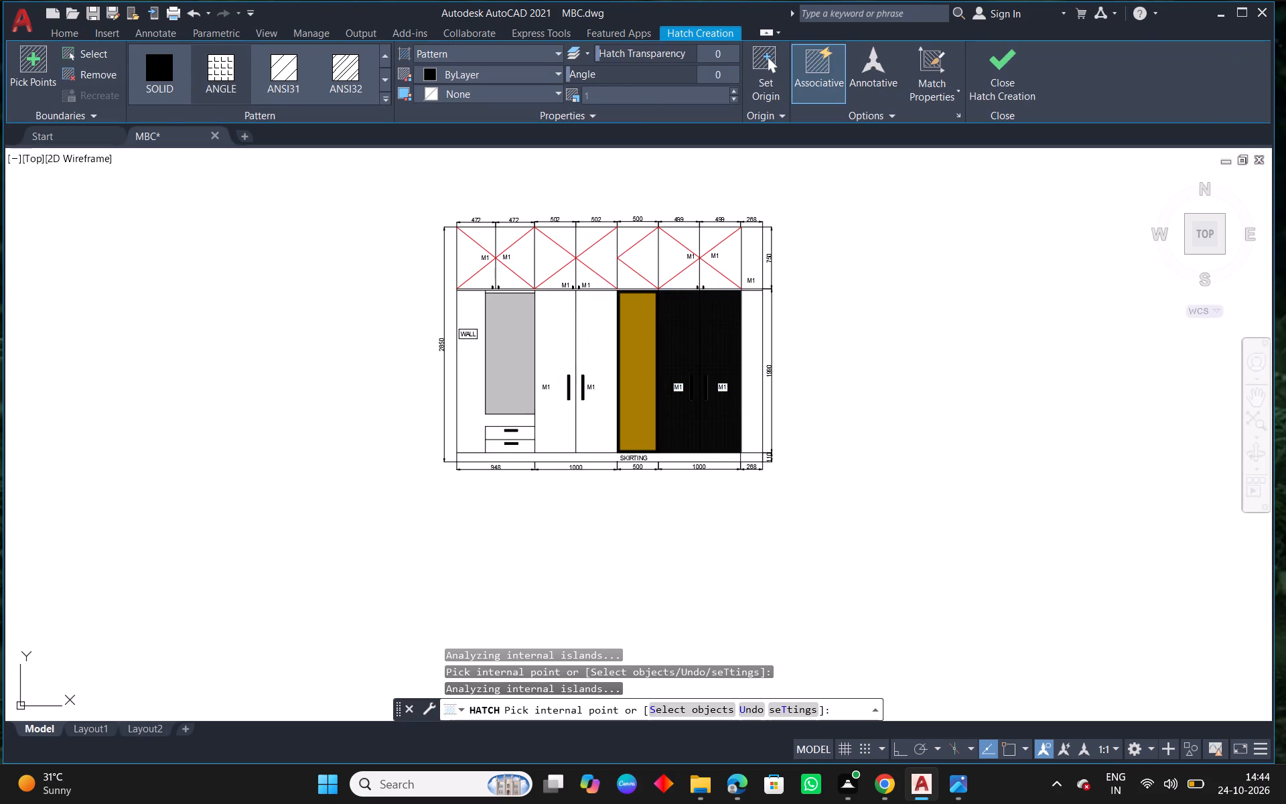
Change that door pair's hatch to a solid fill in index colour 33.
left_click(716, 417)
left_click(493, 56)
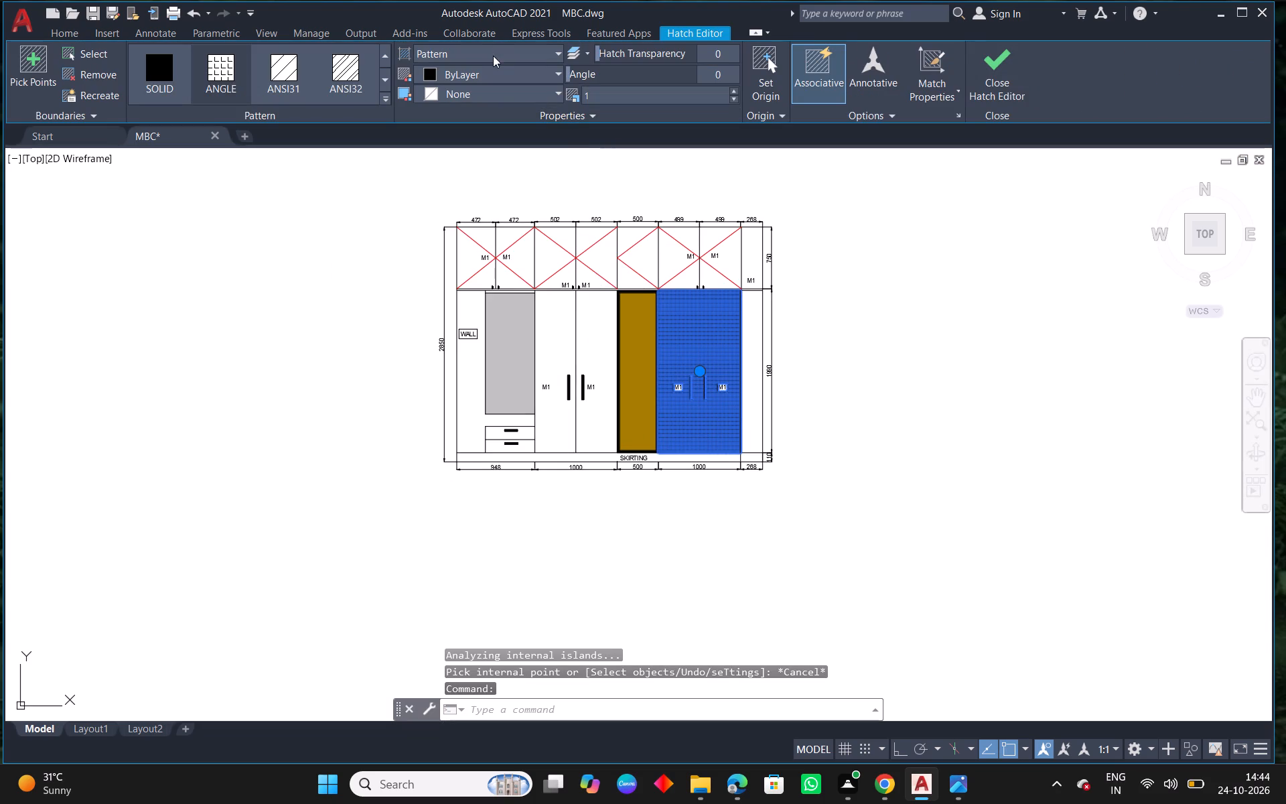
left_click(474, 78)
left_click(496, 79)
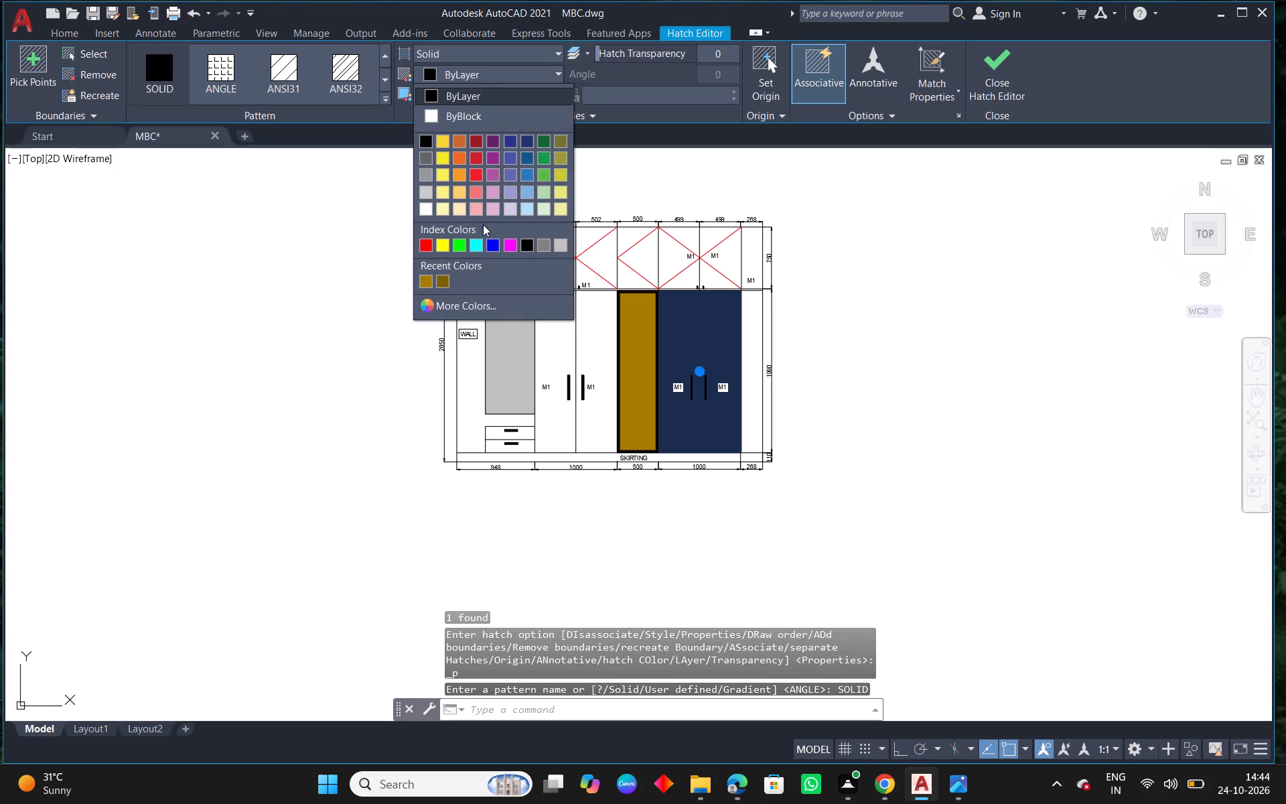
scroll(665, 403, "down", 5)
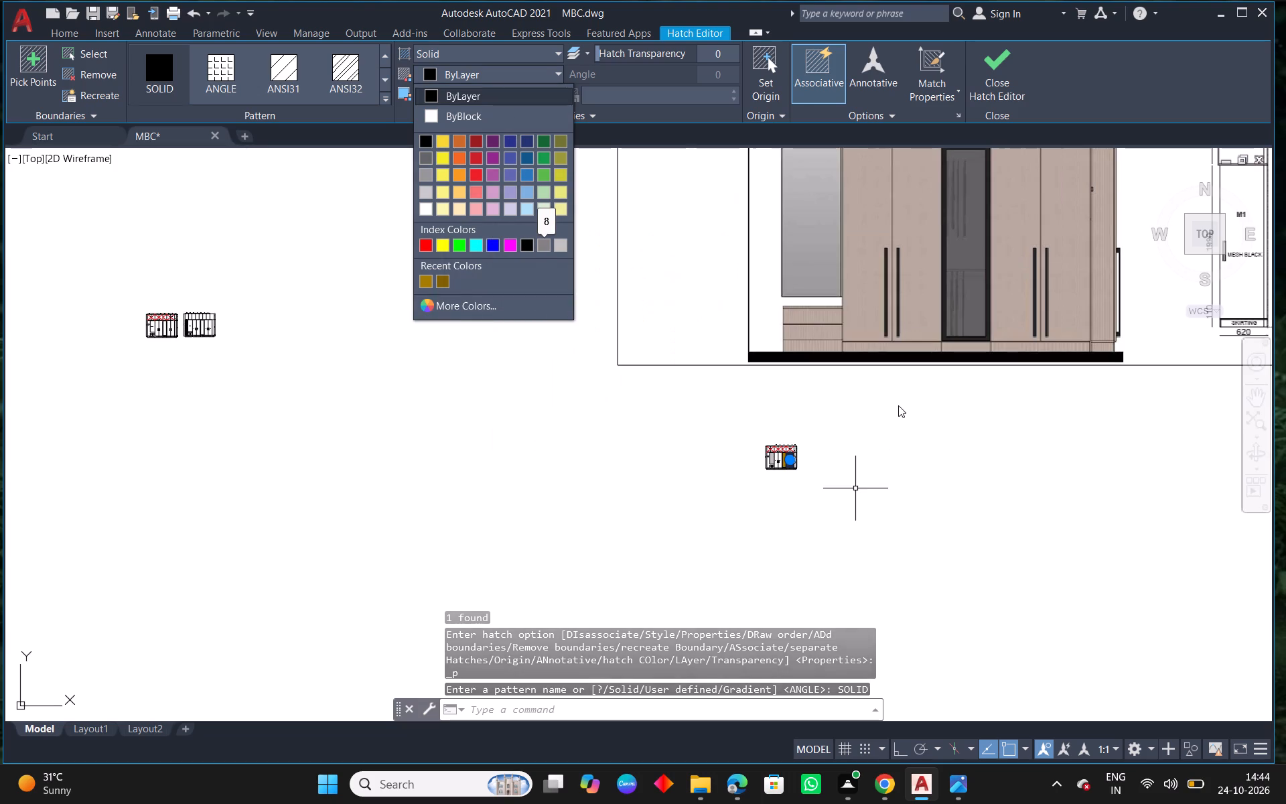
middle_click_drag(899, 403, 819, 439)
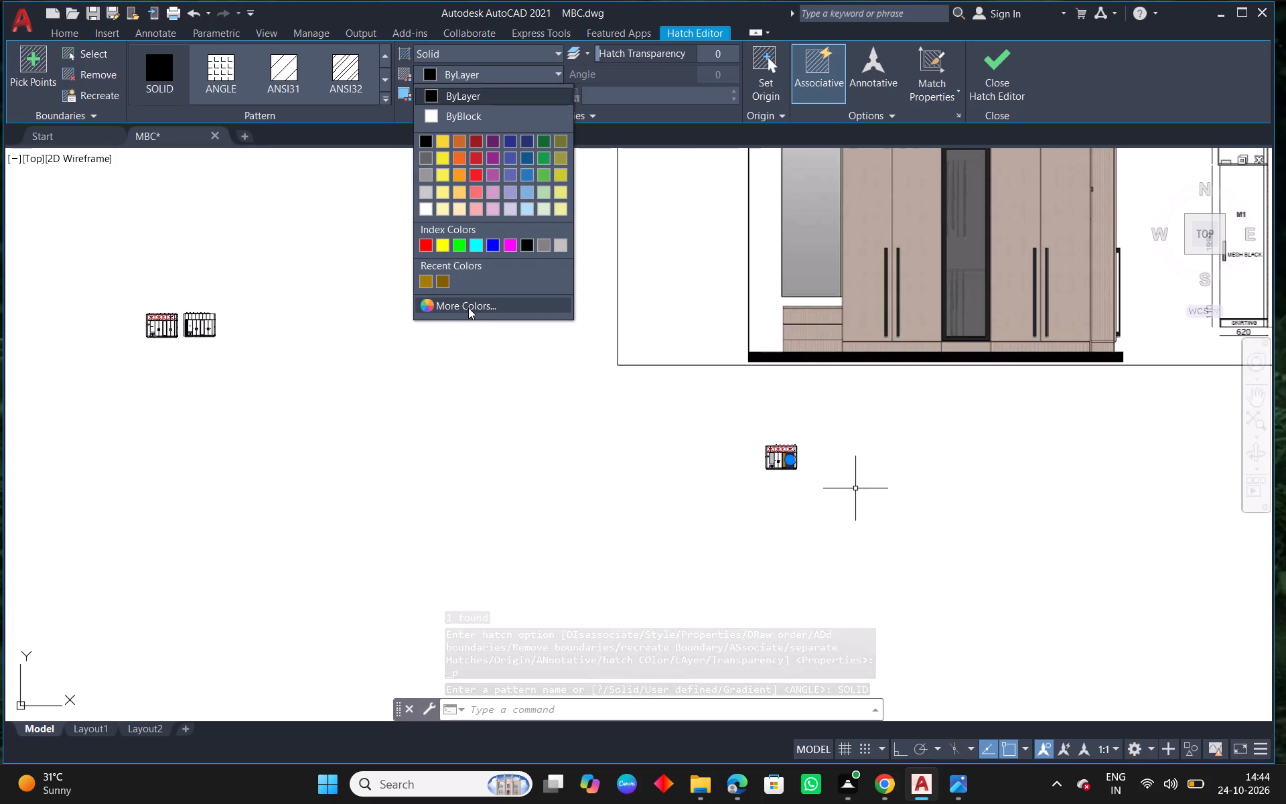
left_click(468, 308)
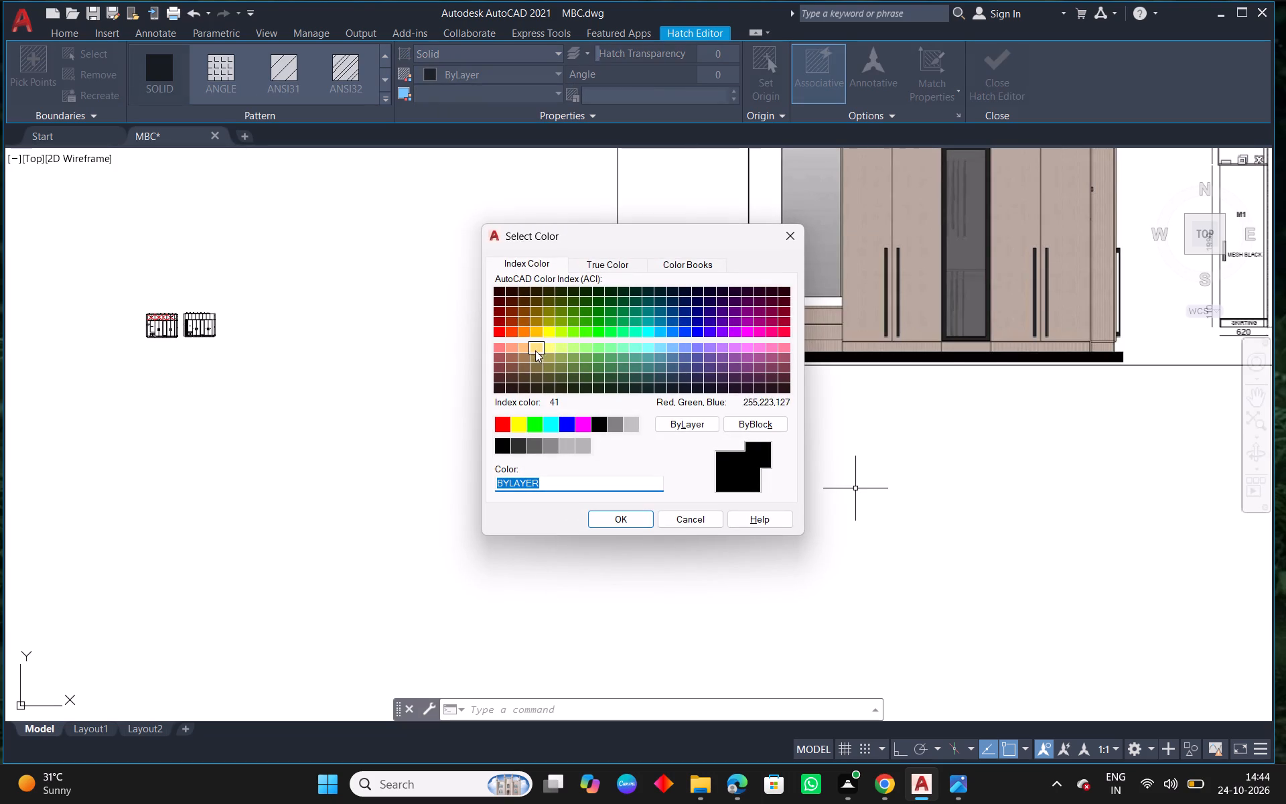
left_click(526, 358)
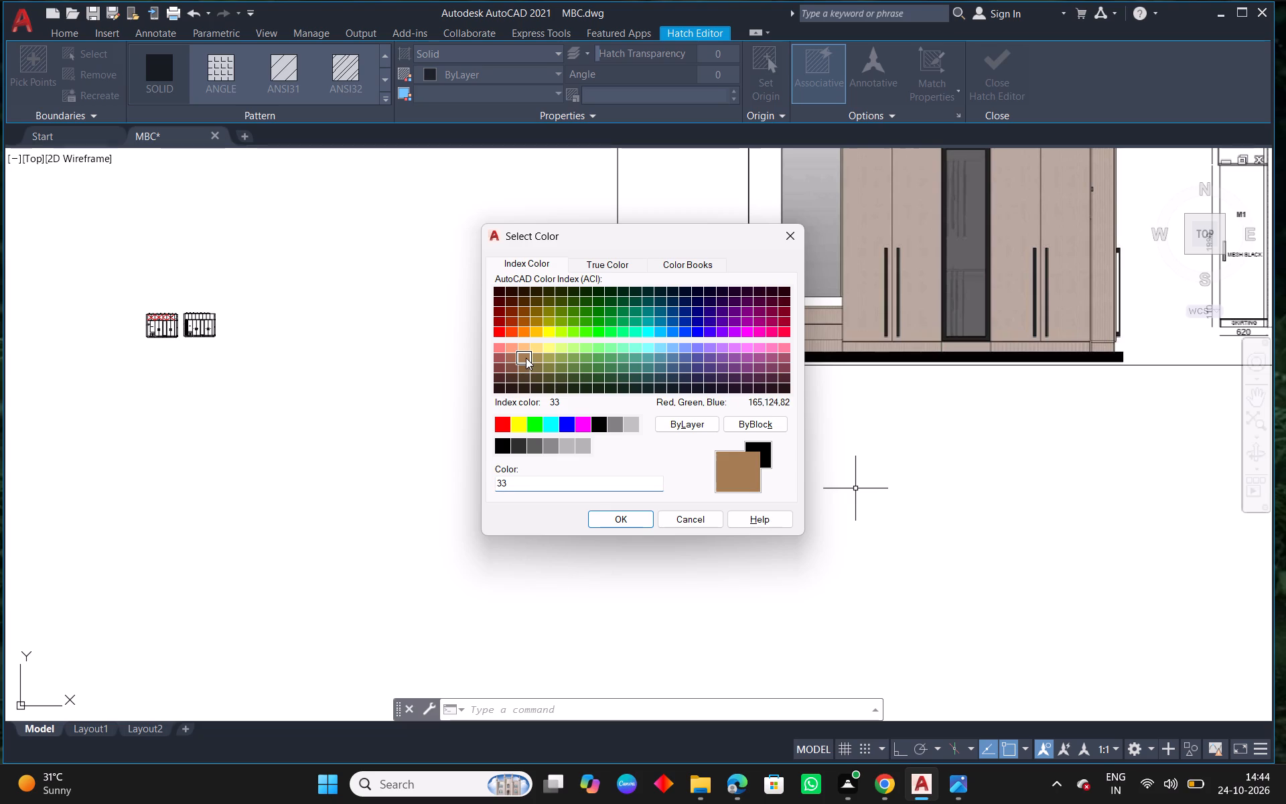
left_click(619, 515)
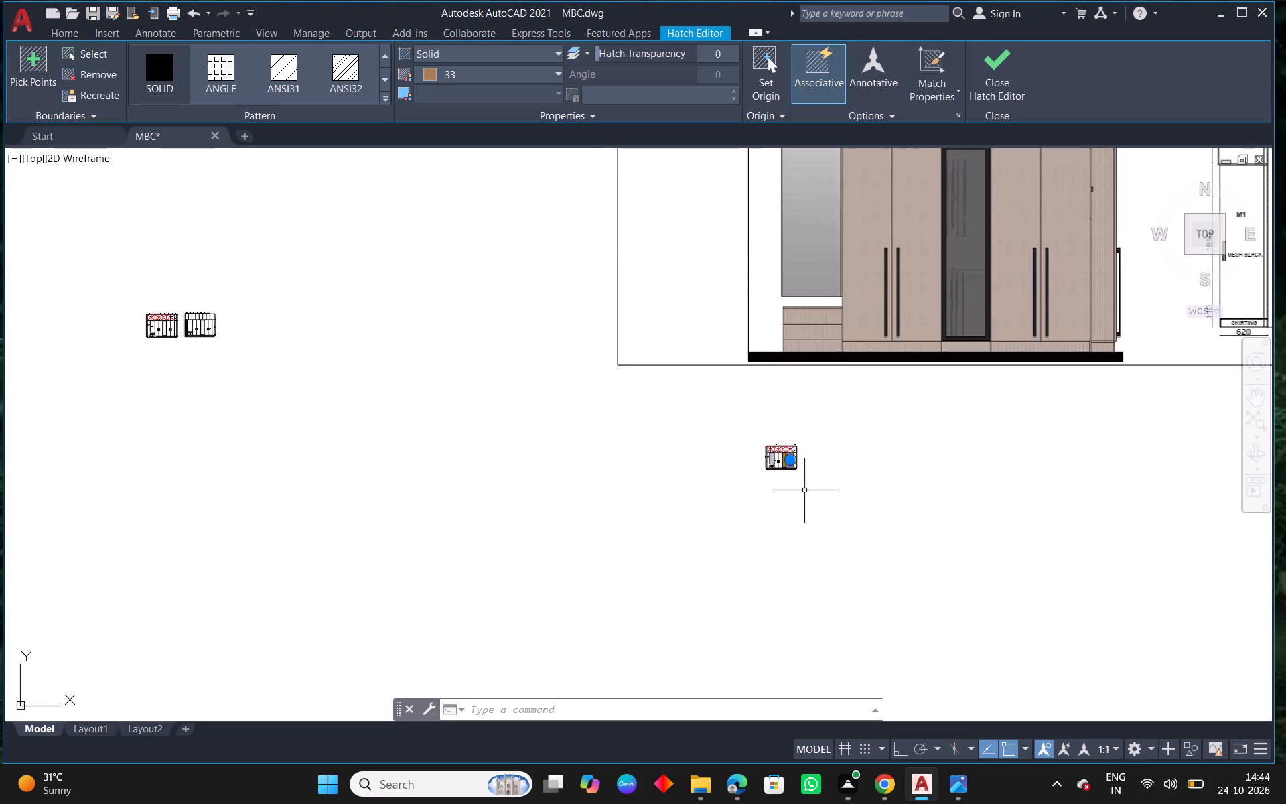
scroll(803, 484, "up", 4)
scroll(757, 379, "up", 2)
key("Escape")
Hatch the pair of tall doors between the grey mirror panel and the central door.
middle_click_drag(747, 375, 743, 537)
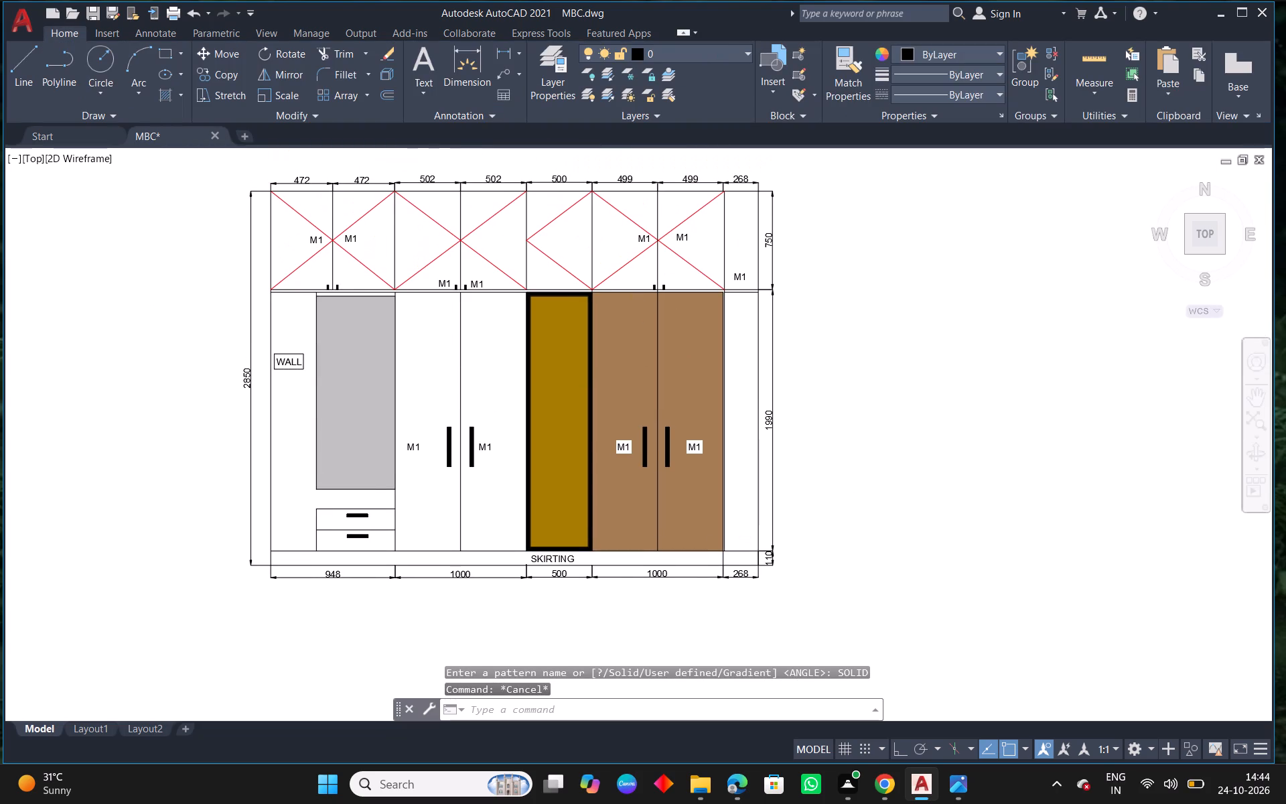
key("h")
key("space")
left_click(485, 476)
left_click(430, 487)
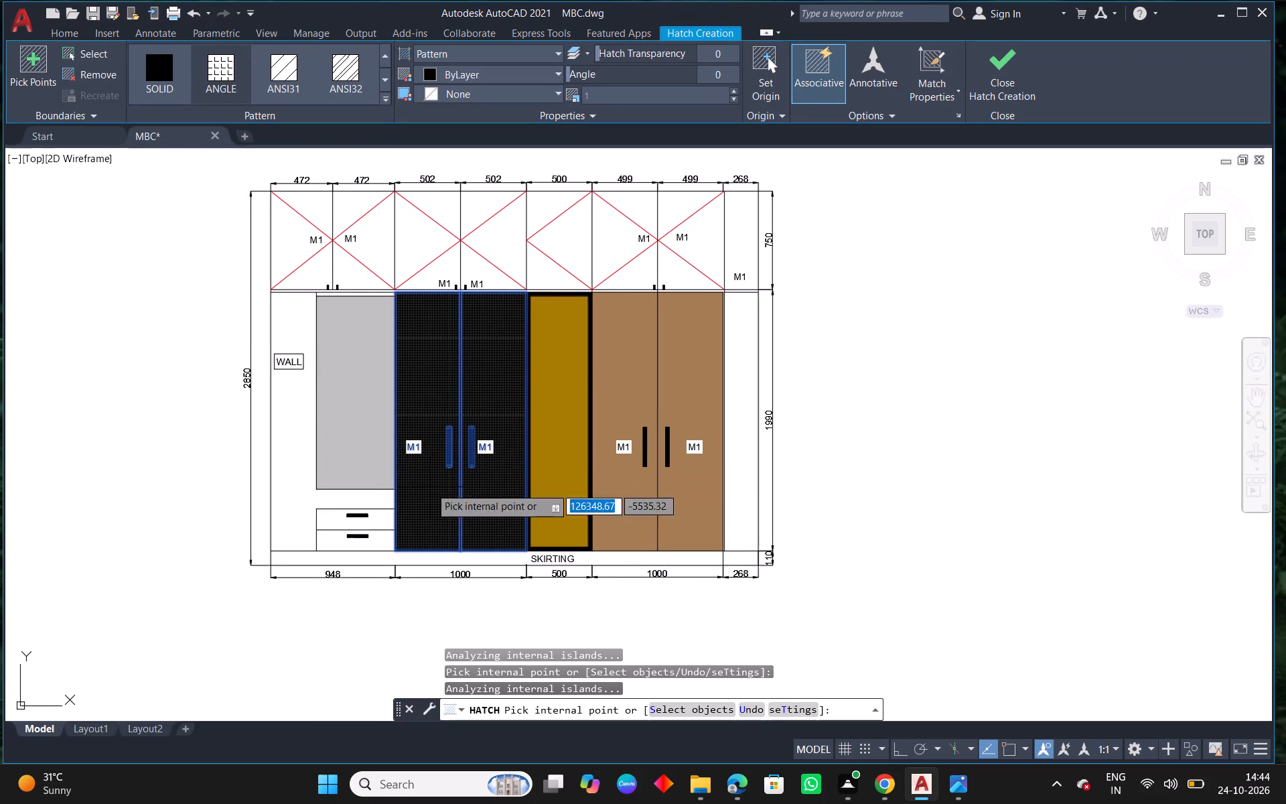
key("Escape")
Match the new door pair's hatch to the brown solid fill of the already coloured door pair.
key("m")
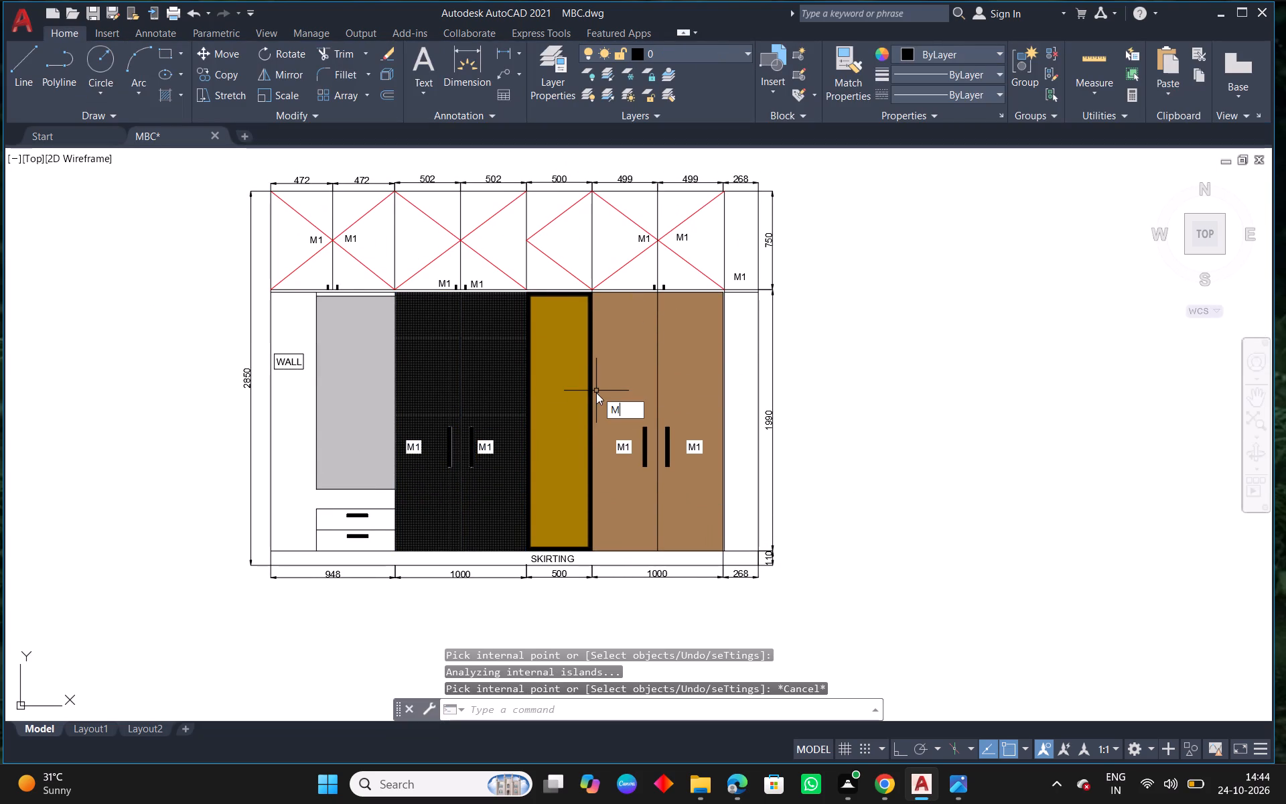
key("a")
key("space")
left_click(615, 387)
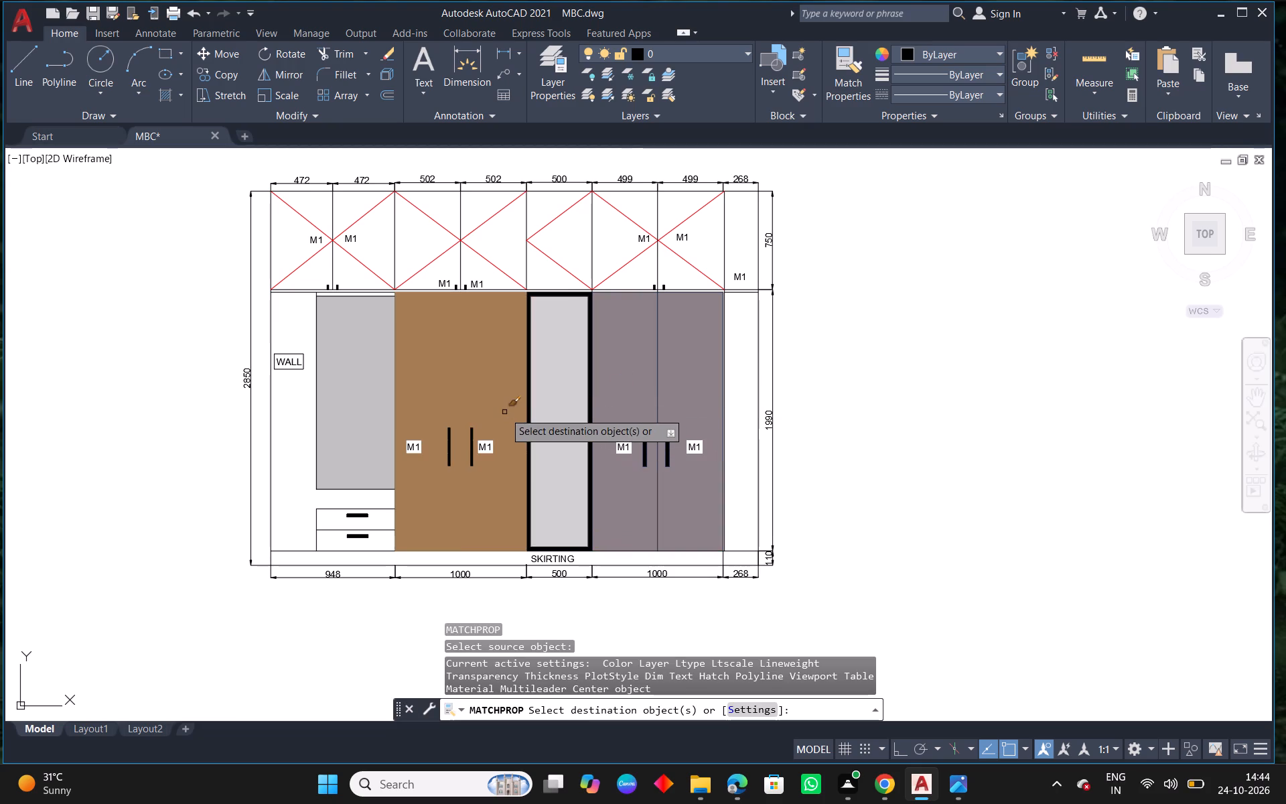
left_click(504, 412)
key("Escape")
Start a new hatch and add the skirting strip along the wardrobe's base to it.
scroll(711, 405, "down", 2)
middle_click_drag(912, 435, 781, 459)
scroll(781, 459, "down", 1)
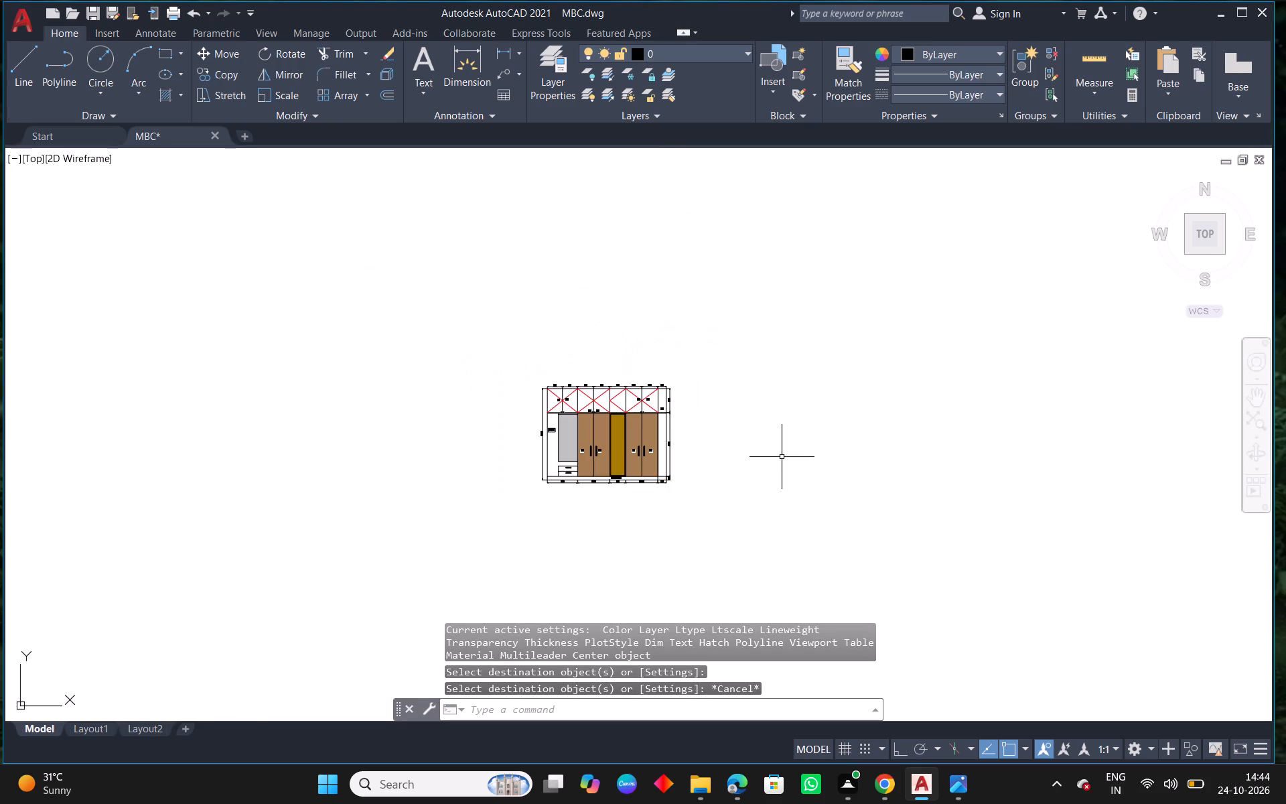
scroll(775, 450, "down", 2)
middle_click_drag(903, 427, 683, 529)
scroll(678, 532, "down", 1)
middle_click_drag(628, 526, 608, 411)
scroll(549, 435, "up", 8)
scroll(653, 430, "down", 2)
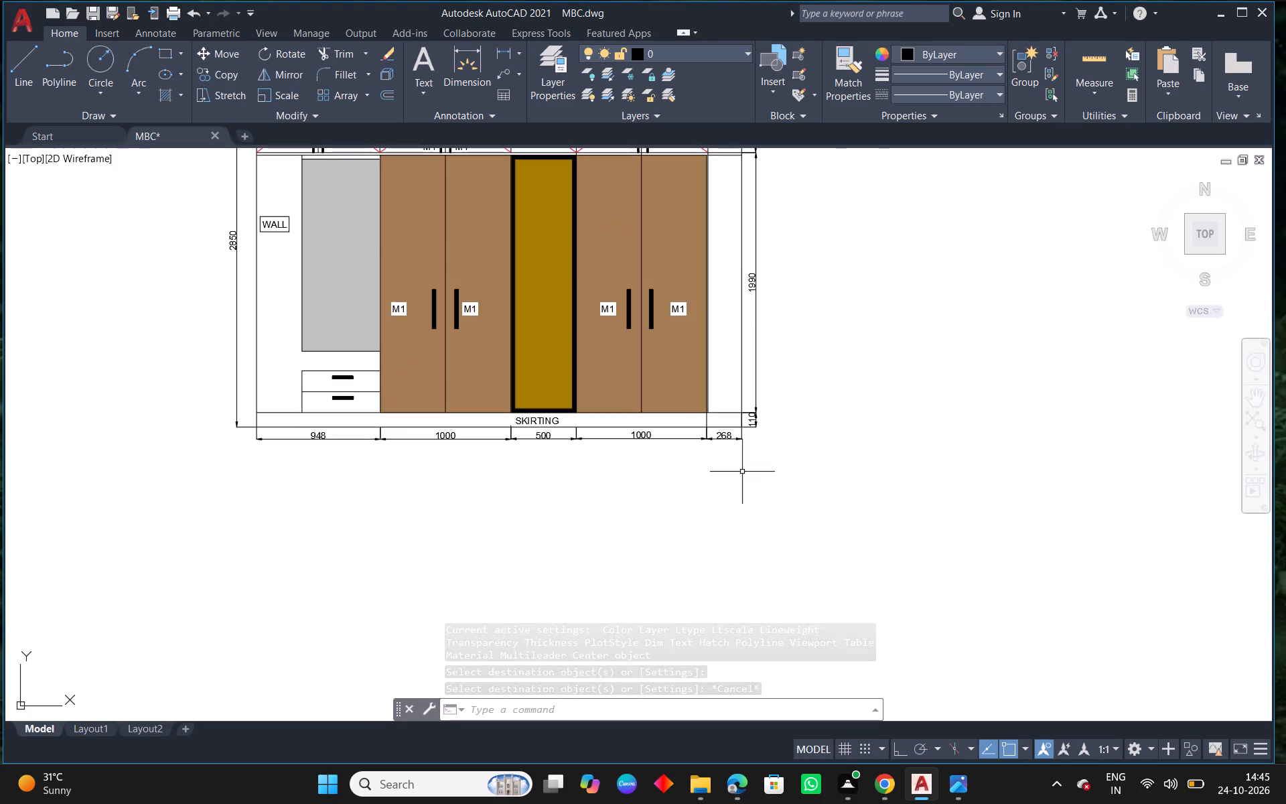
middle_click_drag(532, 551, 597, 548)
type("H")
key("space")
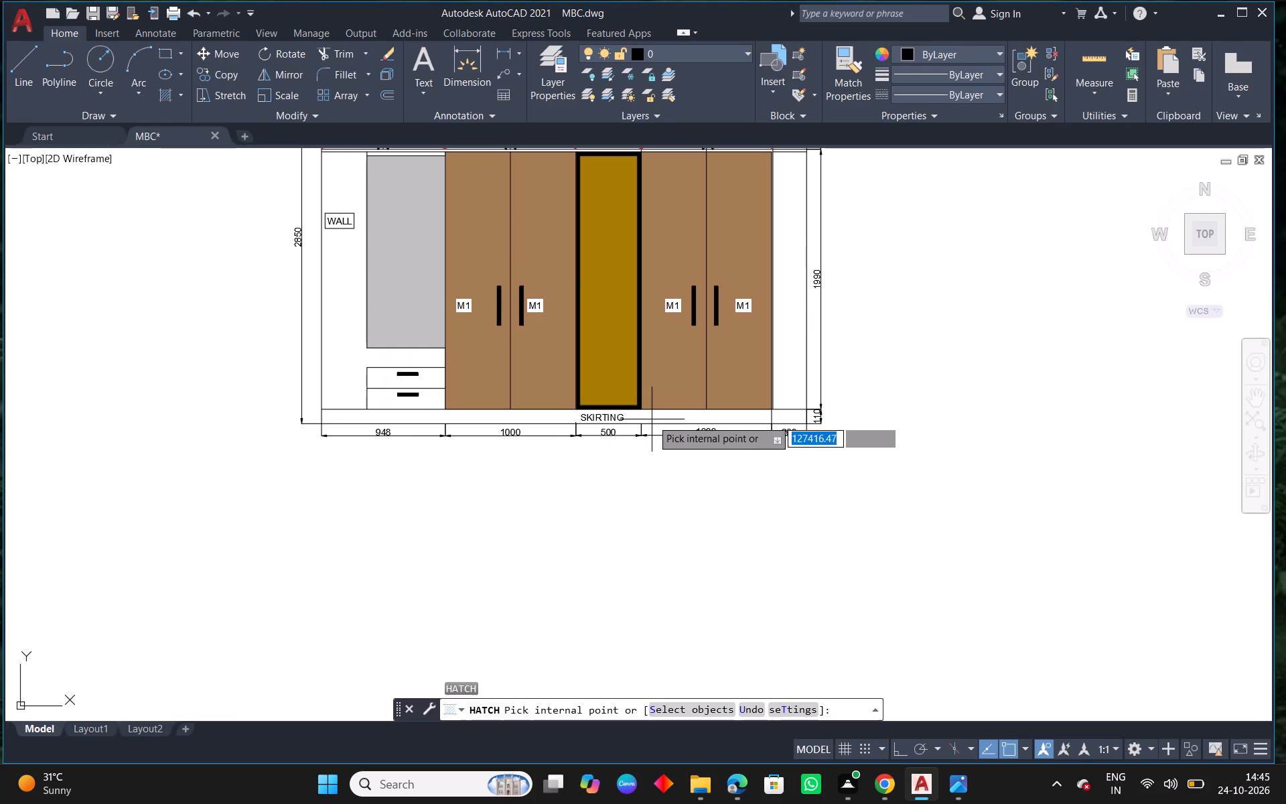
left_click(657, 417)
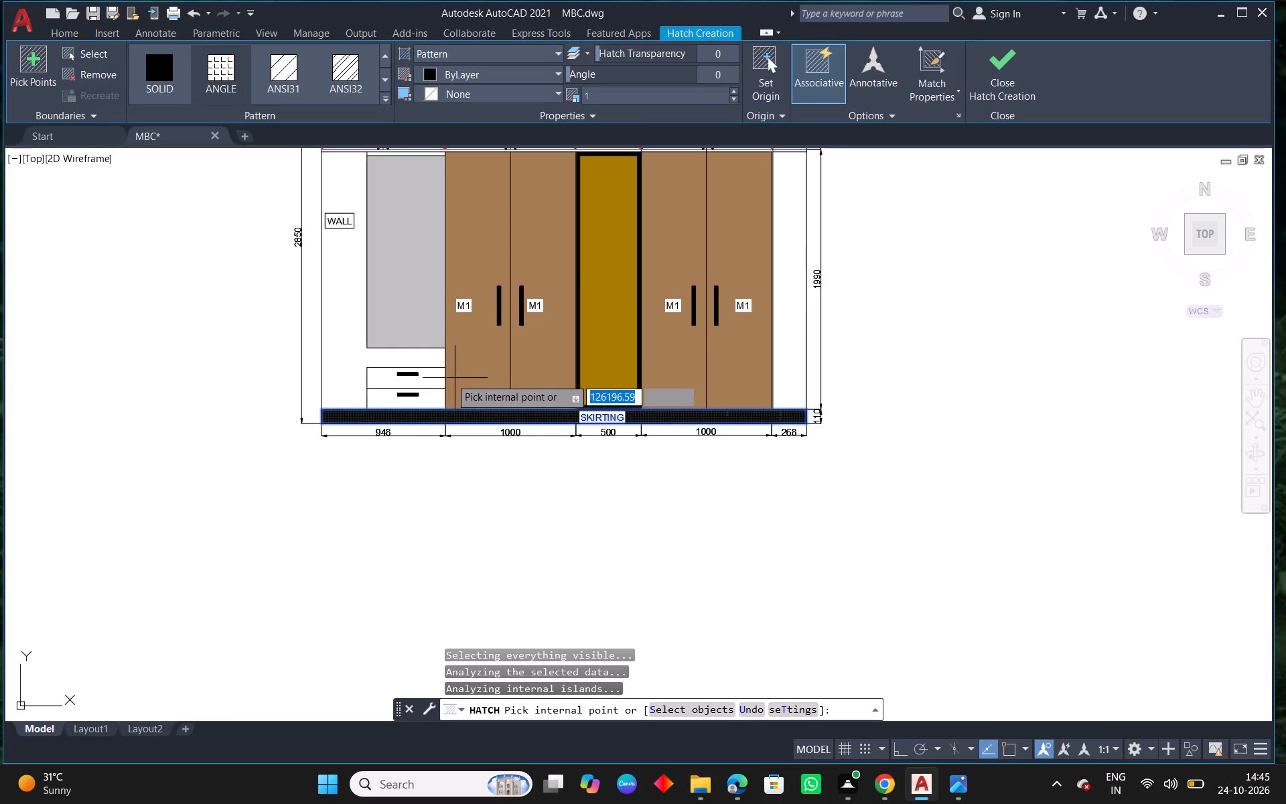
Examine the base and drawer fronts of the rendered elevation on the reference sheet.
middle_click_drag(405, 381, 385, 588)
scroll(385, 590, "down", 1)
scroll(437, 403, "down", 5)
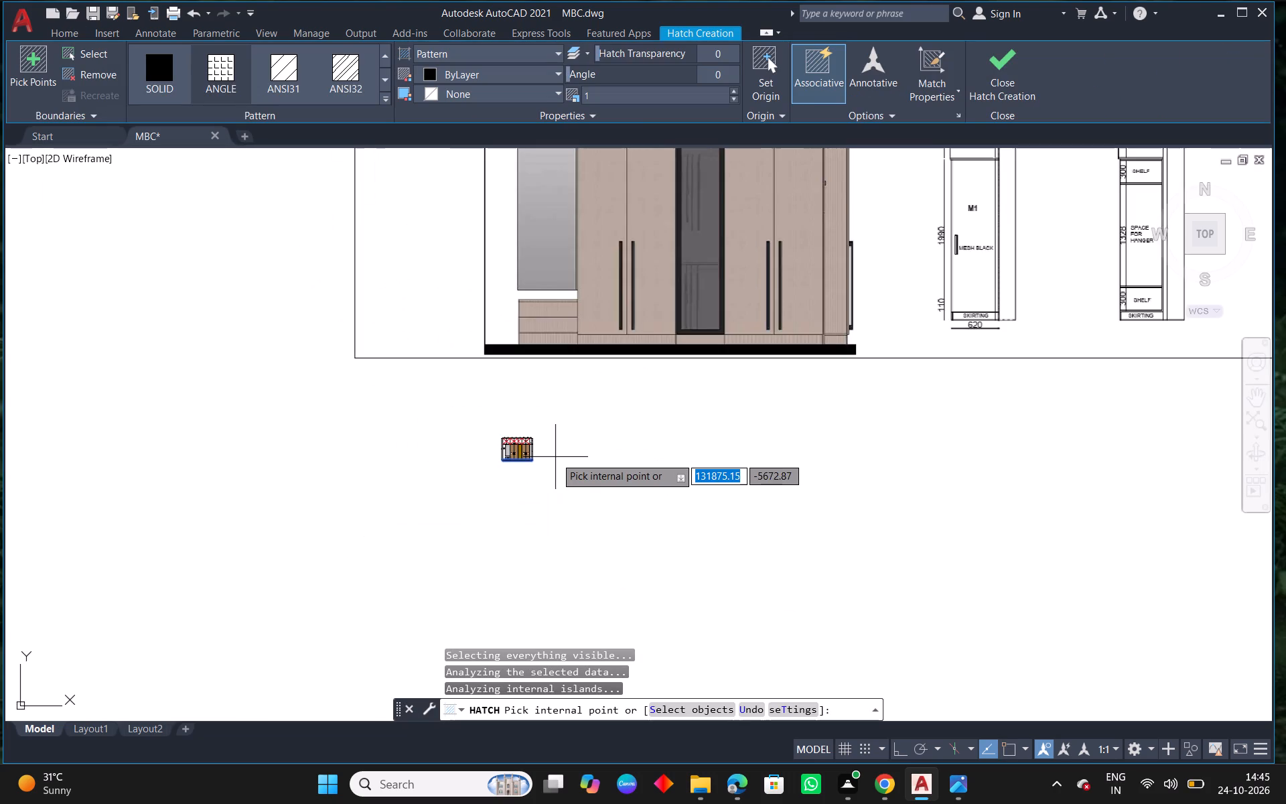
scroll(555, 457, "down", 2)
scroll(547, 396, "up", 4)
scroll(500, 484, "up", 3)
middle_click_drag(504, 539, 537, 492)
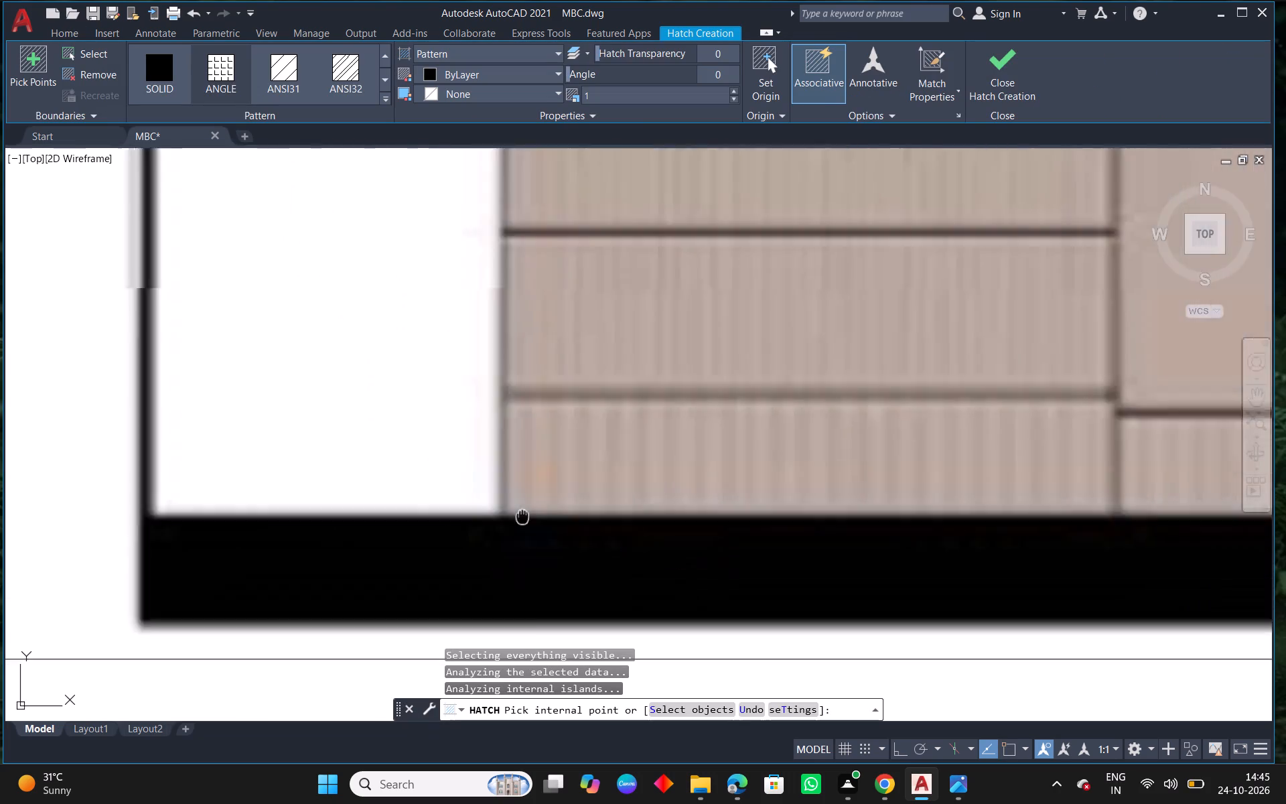
middle_click_drag(537, 492, 581, 280)
scroll(581, 280, "down", 3)
scroll(544, 458, "down", 3)
middle_click_drag(574, 549, 586, 470)
scroll(566, 437, "up", 4)
scroll(508, 407, "up", 3)
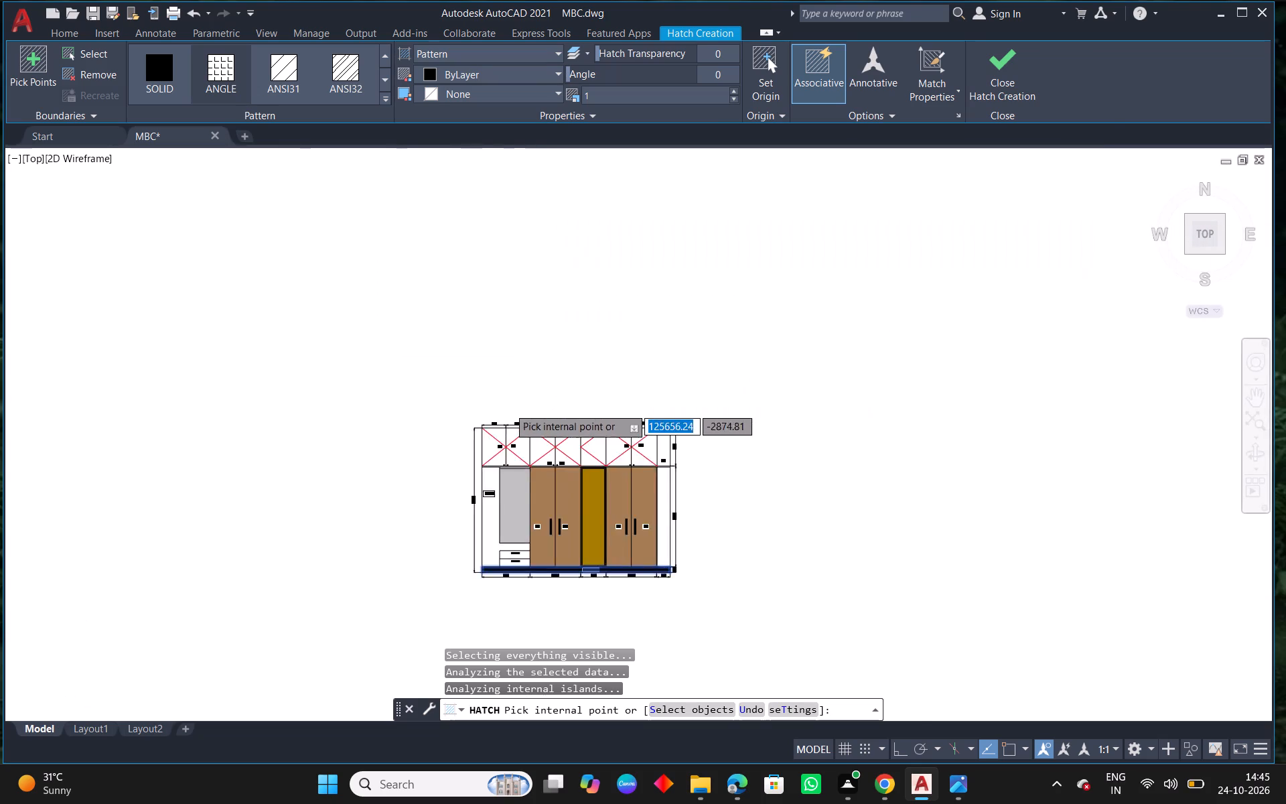
scroll(508, 407, "up", 1)
Add every section of the two 472 mm and two 502 mm upper cabinets to the skirting hatch.
left_click(489, 467)
left_click(525, 476)
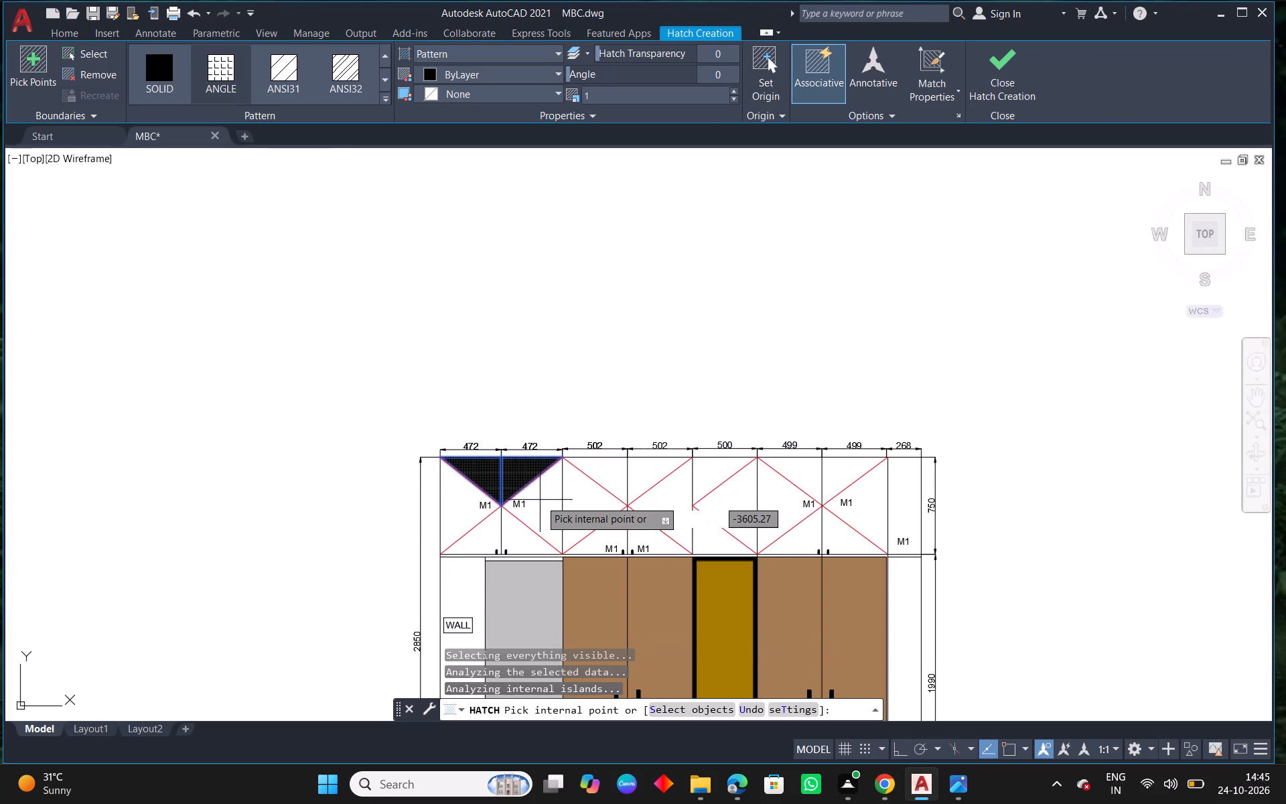
left_click(540, 500)
left_click(509, 536)
left_click(492, 531)
left_click(447, 504)
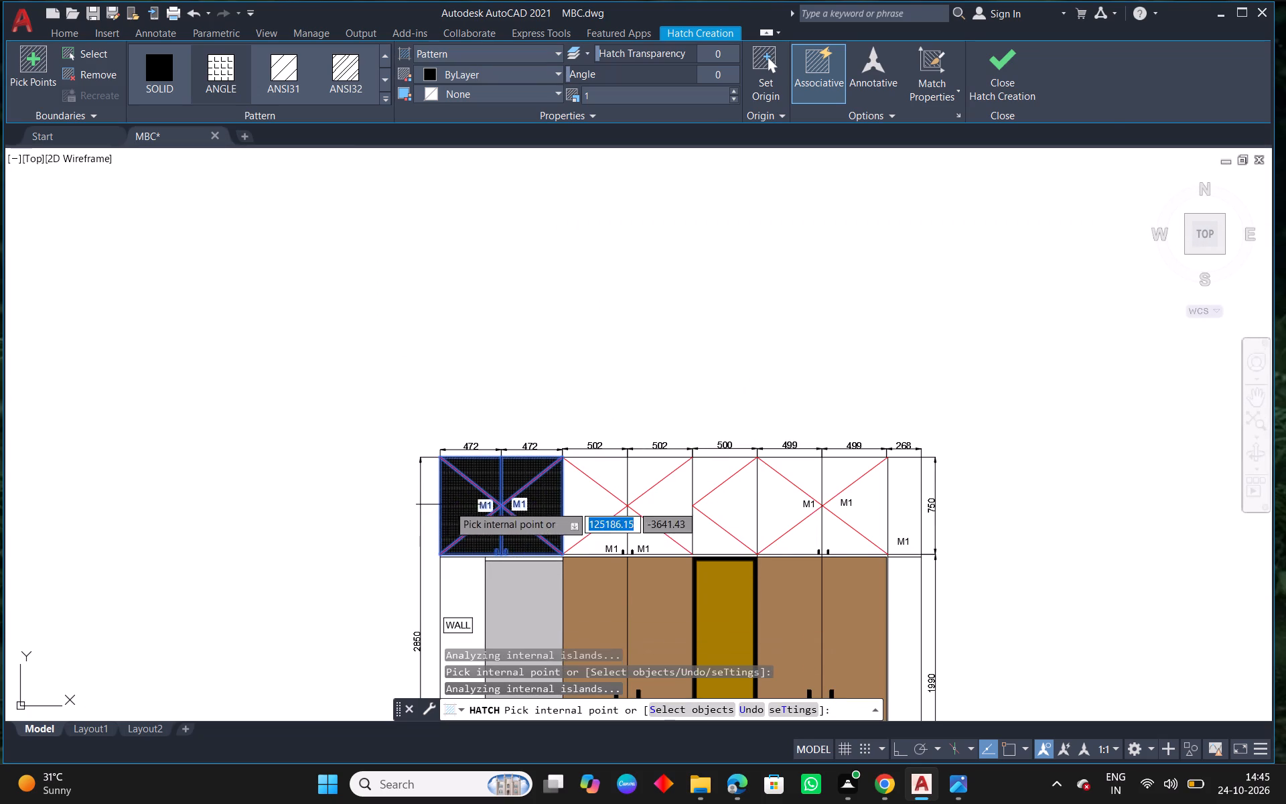
scroll(599, 495, "up", 1)
left_click(578, 505)
left_click(604, 450)
left_click(677, 451)
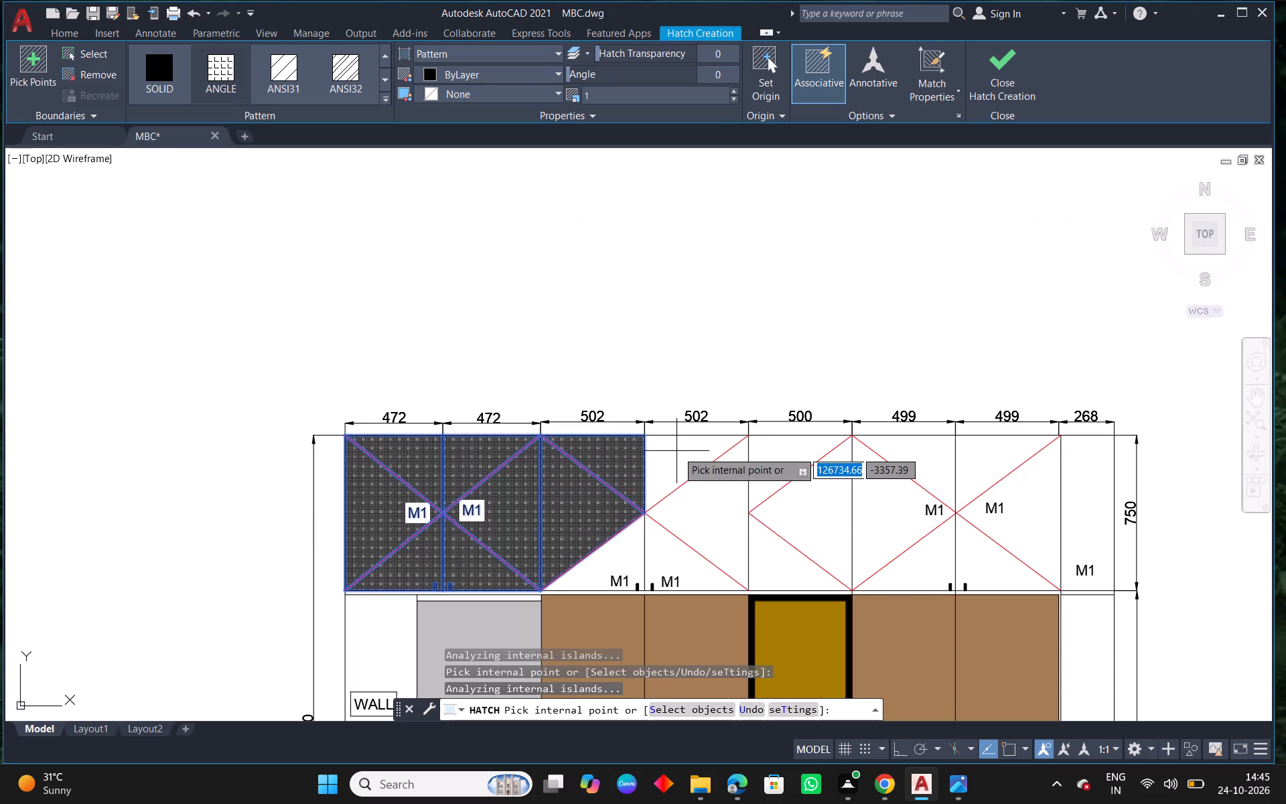
left_click(687, 502)
left_click(670, 543)
left_click(636, 552)
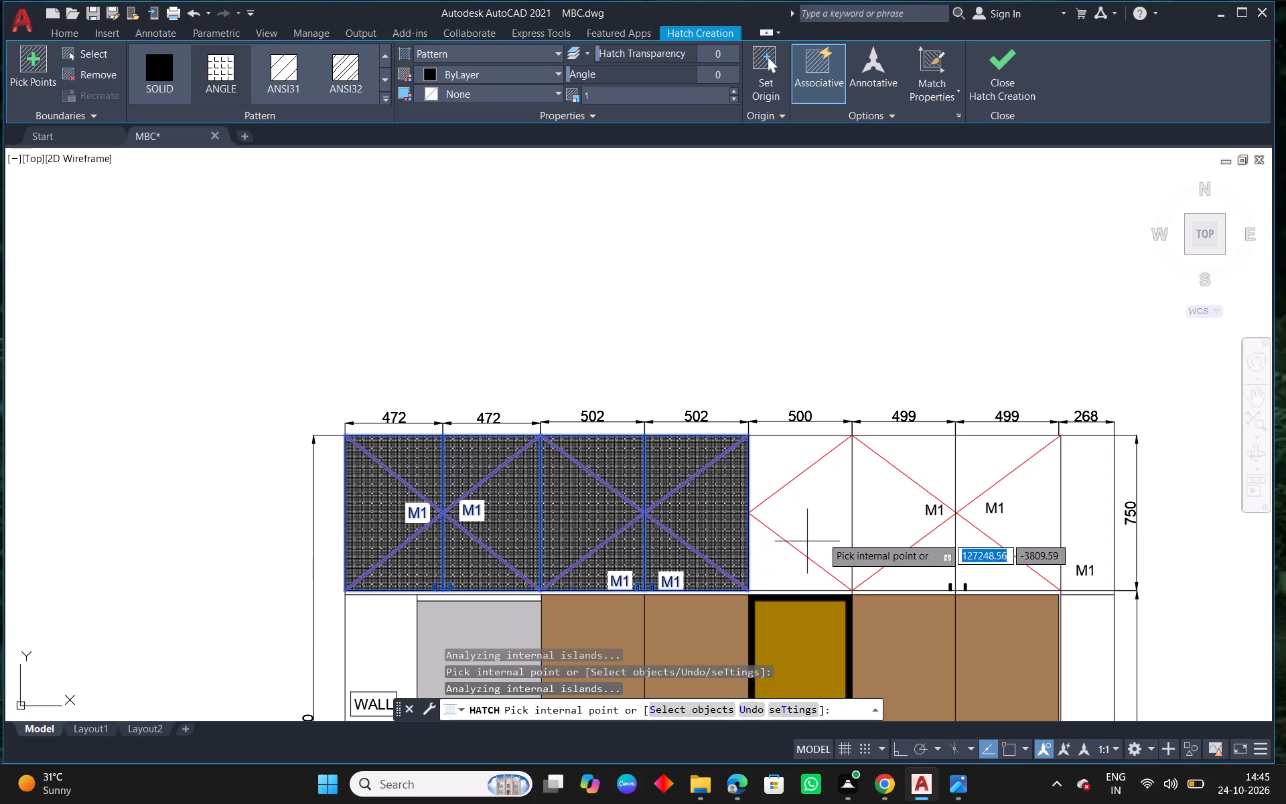
Add the 500 mm cabinet, both 499 mm cabinets and the 268 mm end panel of the upper row, and finish the hatch.
left_click(829, 525)
left_click(789, 468)
left_click(793, 580)
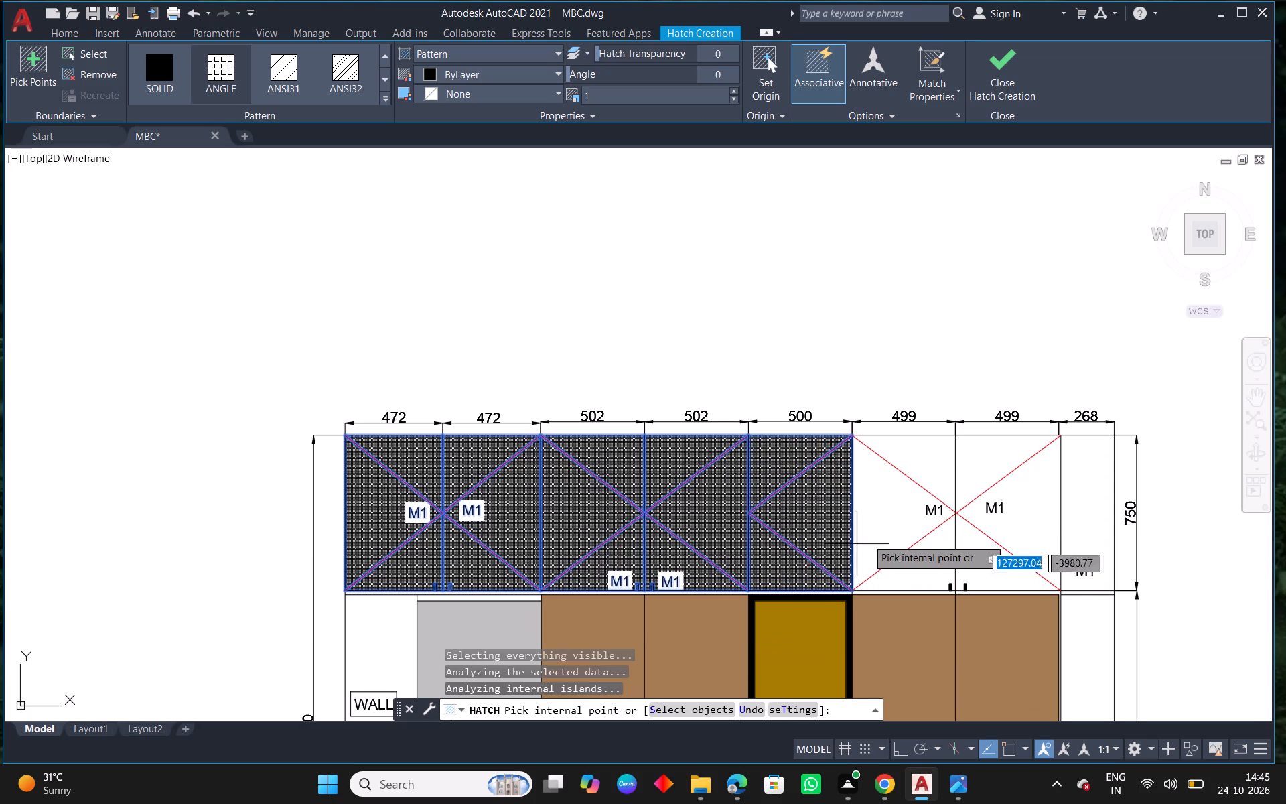
left_click(885, 527)
left_click(916, 456)
left_click(917, 567)
left_click(974, 553)
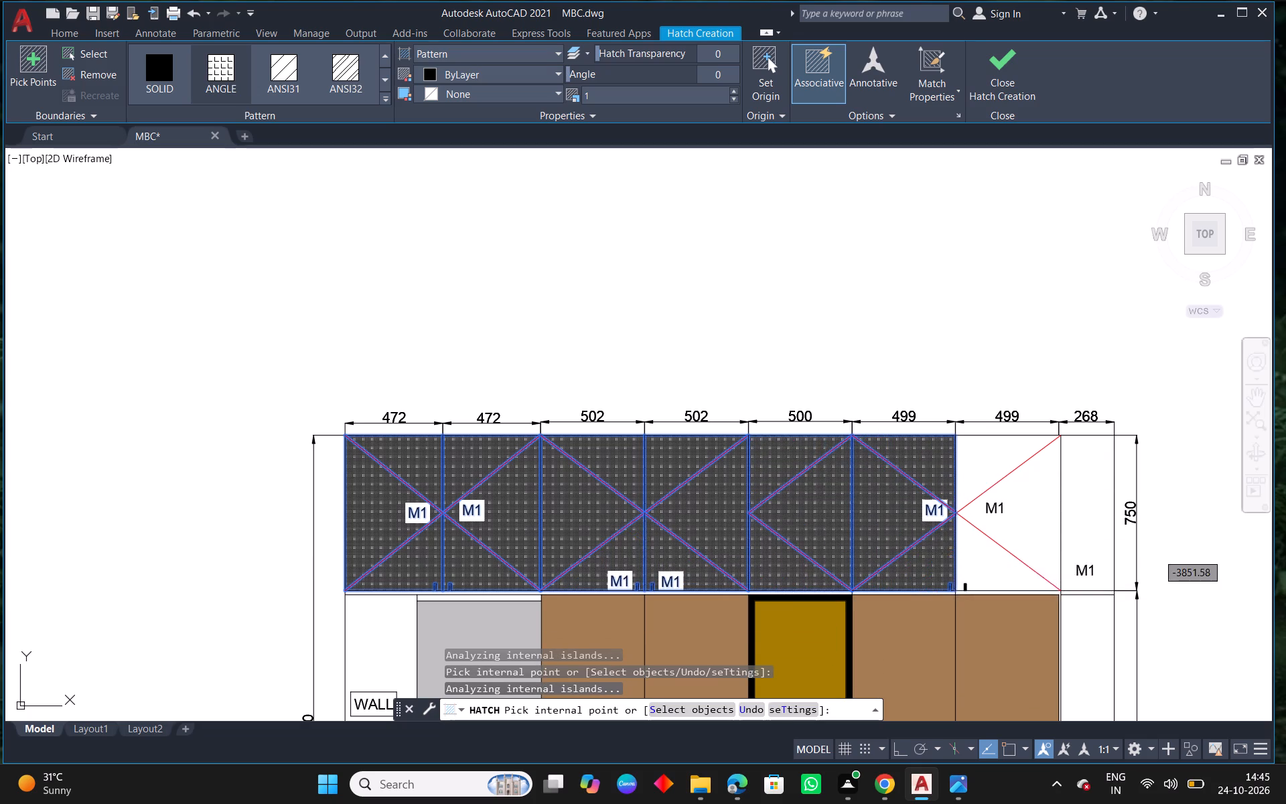
left_click(1019, 529)
left_click(1014, 469)
middle_click_drag(1049, 485, 754, 464)
scroll(1015, 483, "up", 1)
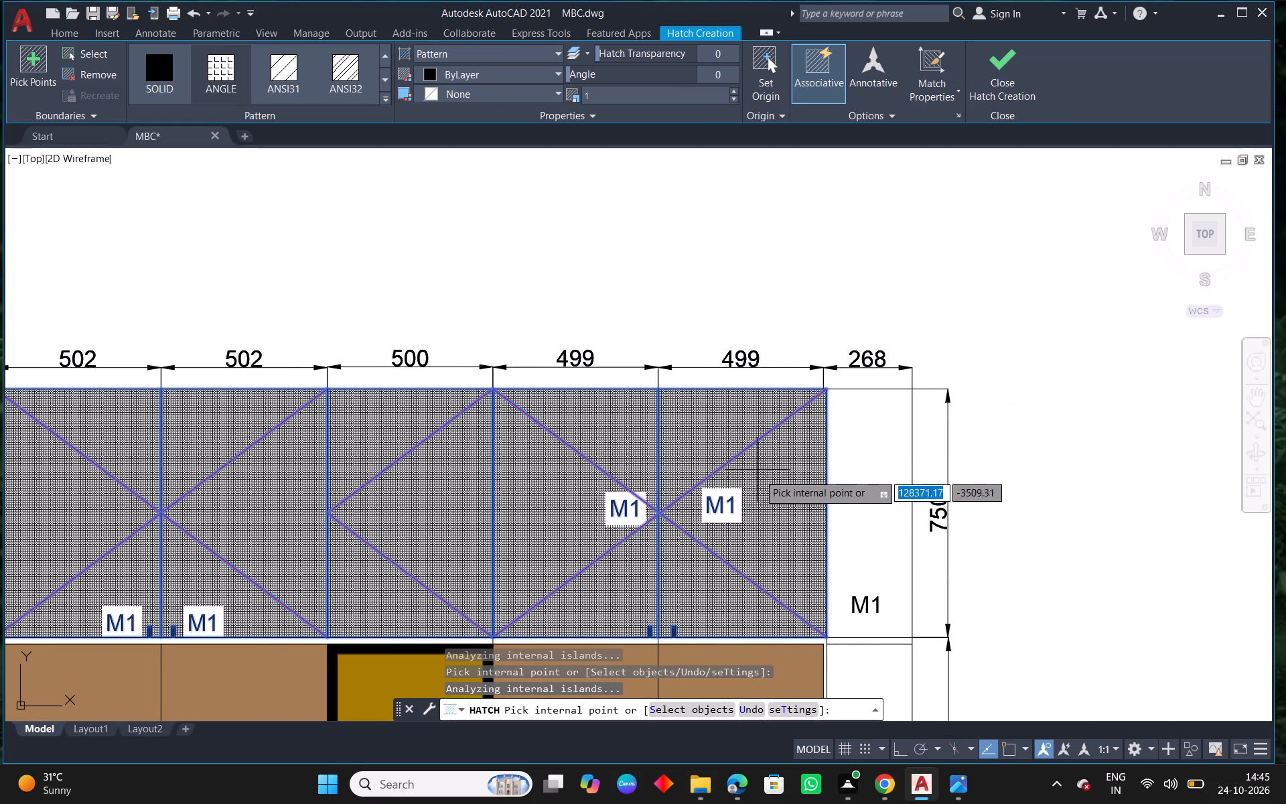
left_click(868, 538)
right_click(848, 529)
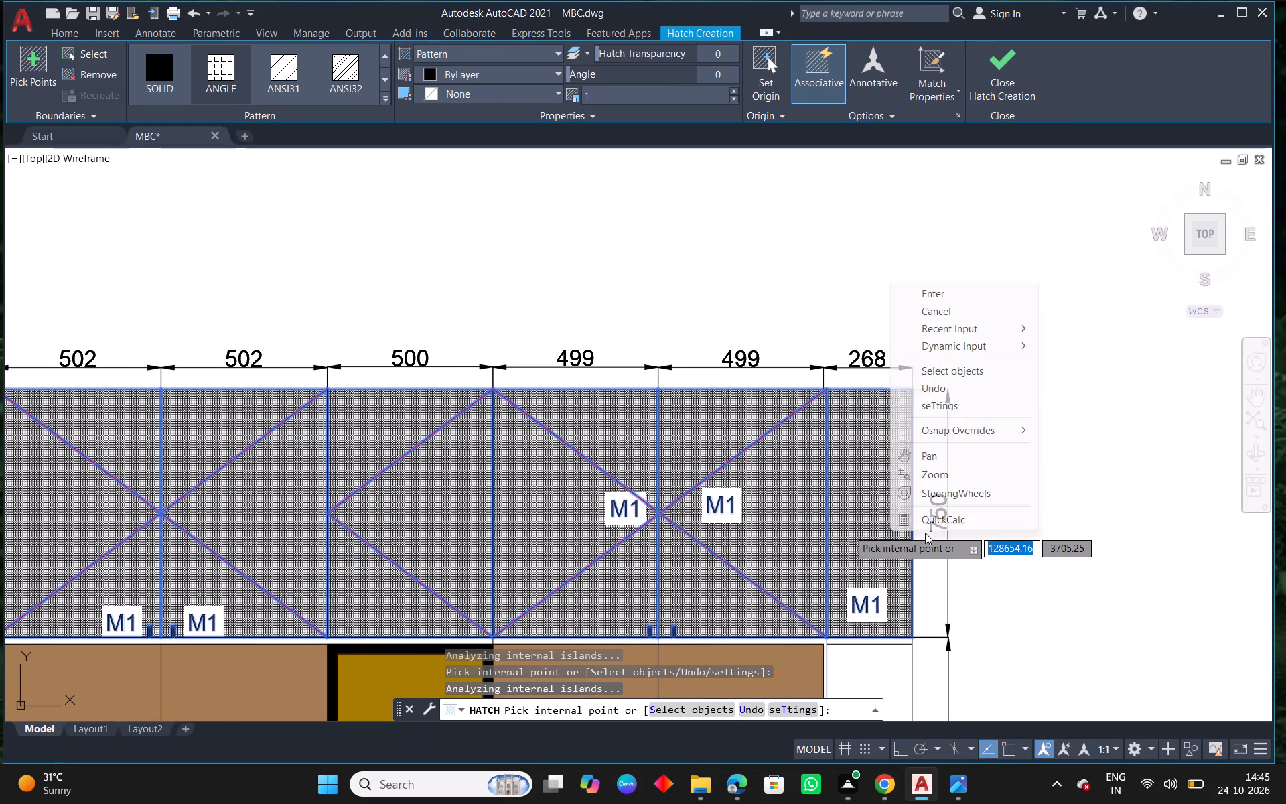
left_click(940, 300)
Change the hatch on the upper cabinets and skirting to the Solid type.
left_click(881, 516)
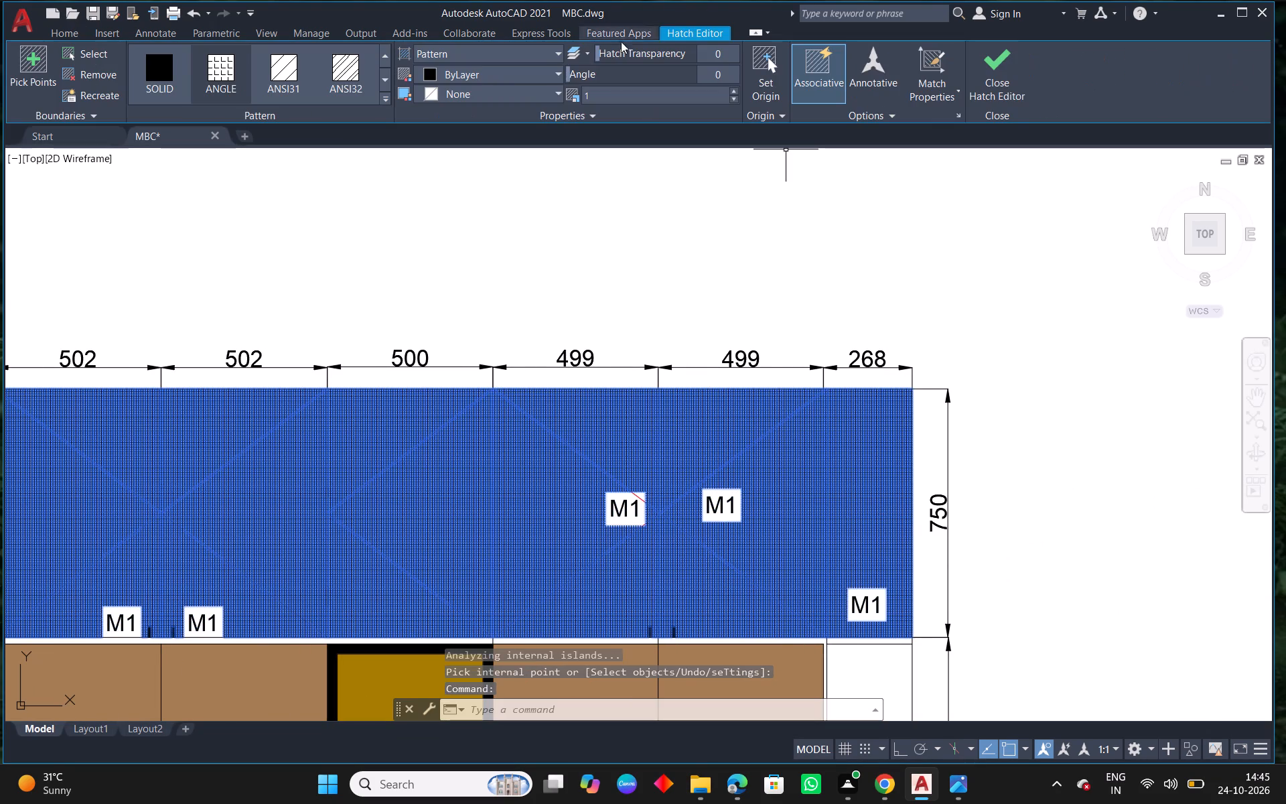
left_click(498, 52)
left_click(461, 76)
scroll(667, 262, "down", 3)
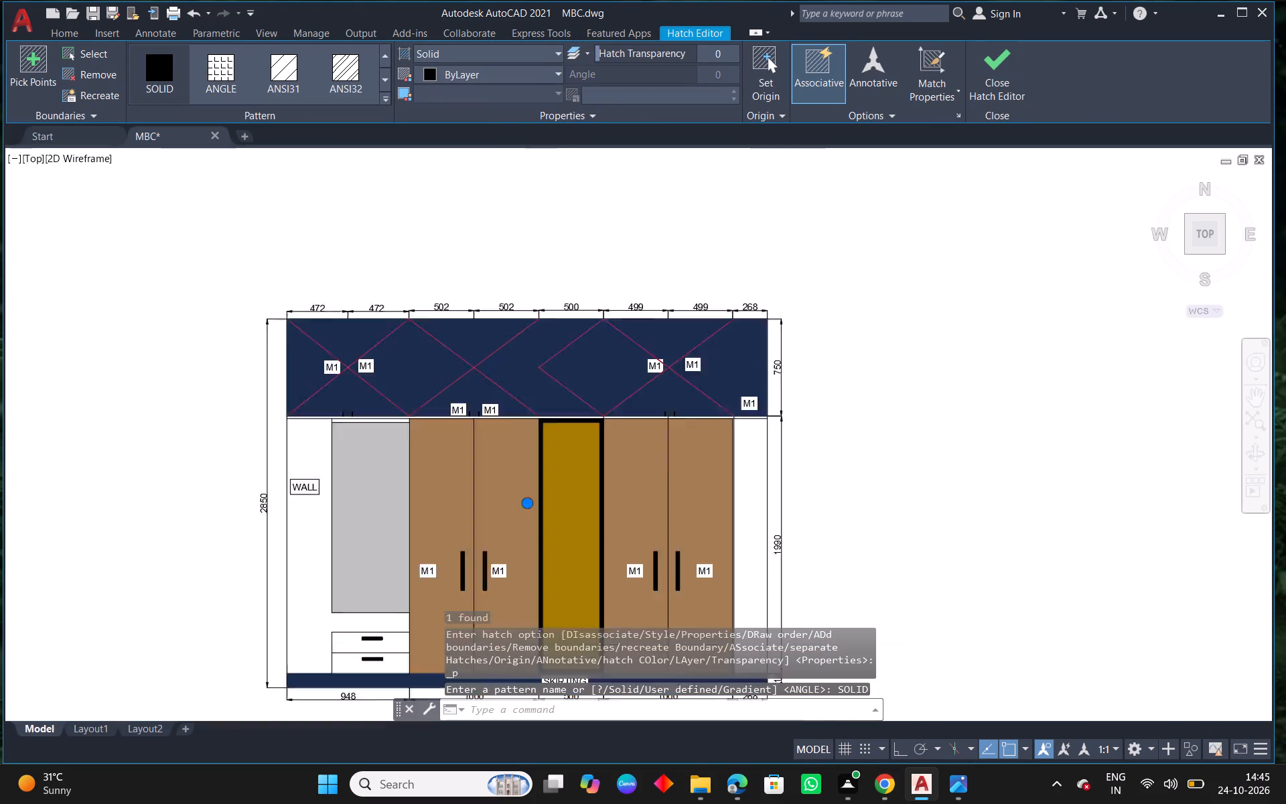
key("Escape")
Match the hatch on the upper cabinets and skirting to the brown fill of the wardrobe doors.
type("MA")
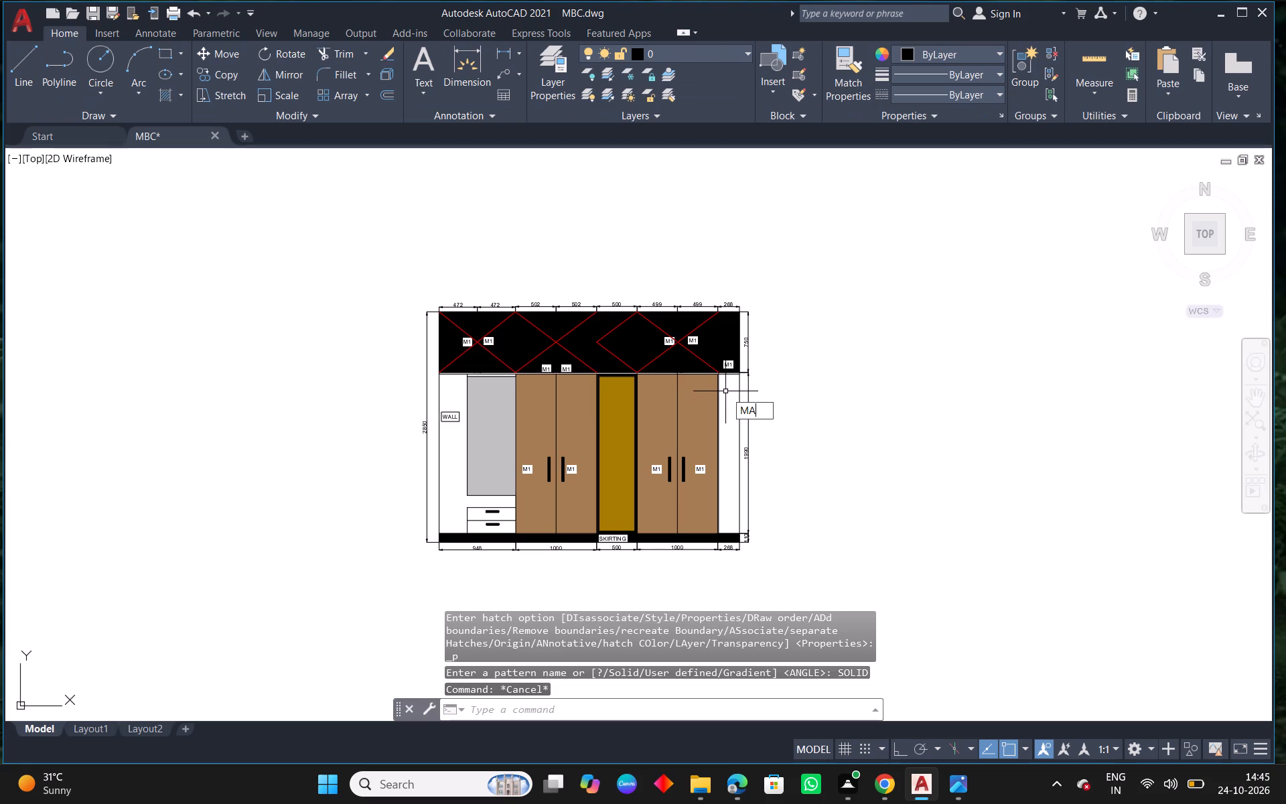
key("space")
scroll(685, 414, "up", 1)
left_click(690, 414)
left_click(669, 326)
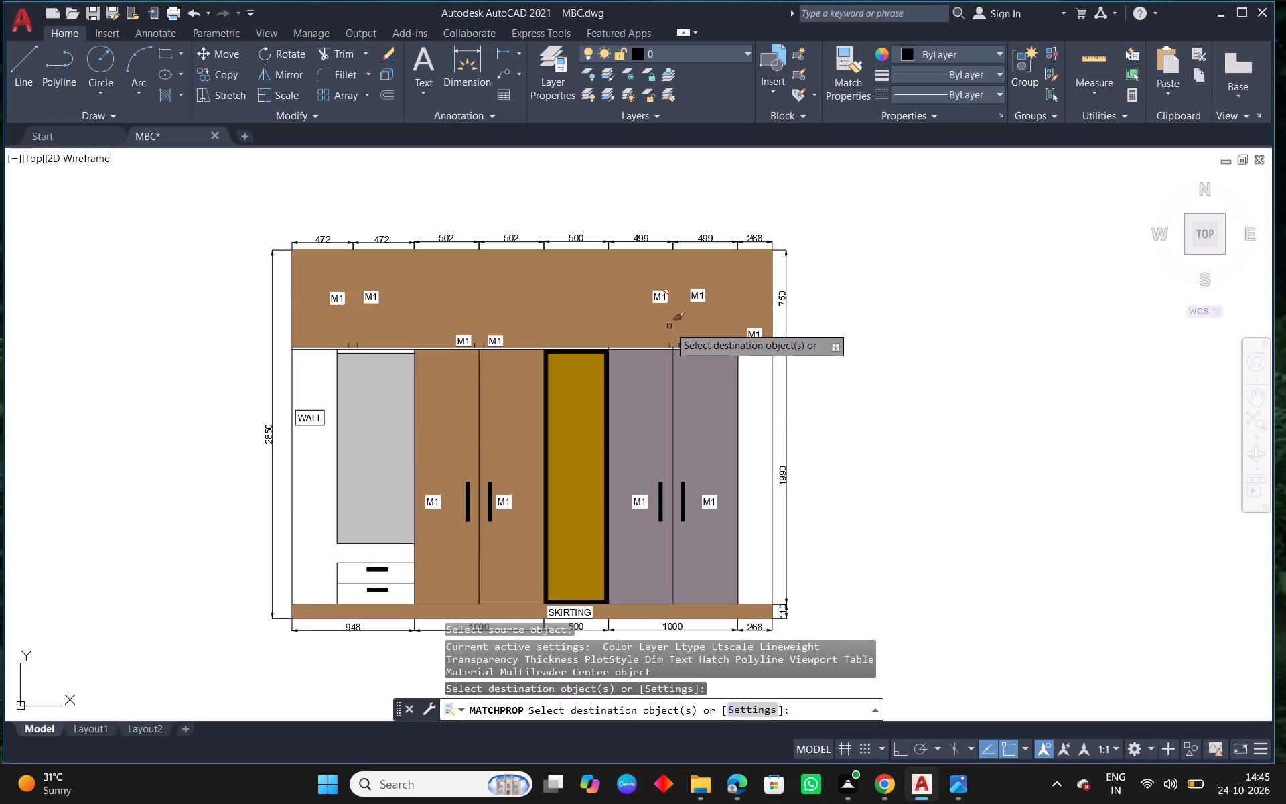
key("Escape")
Hatch the tall 268 mm end panel below the upper row, beside the last pair of doors.
scroll(773, 426, "down", 1)
middle_click_drag(869, 435, 719, 419)
scroll(719, 419, "down", 5)
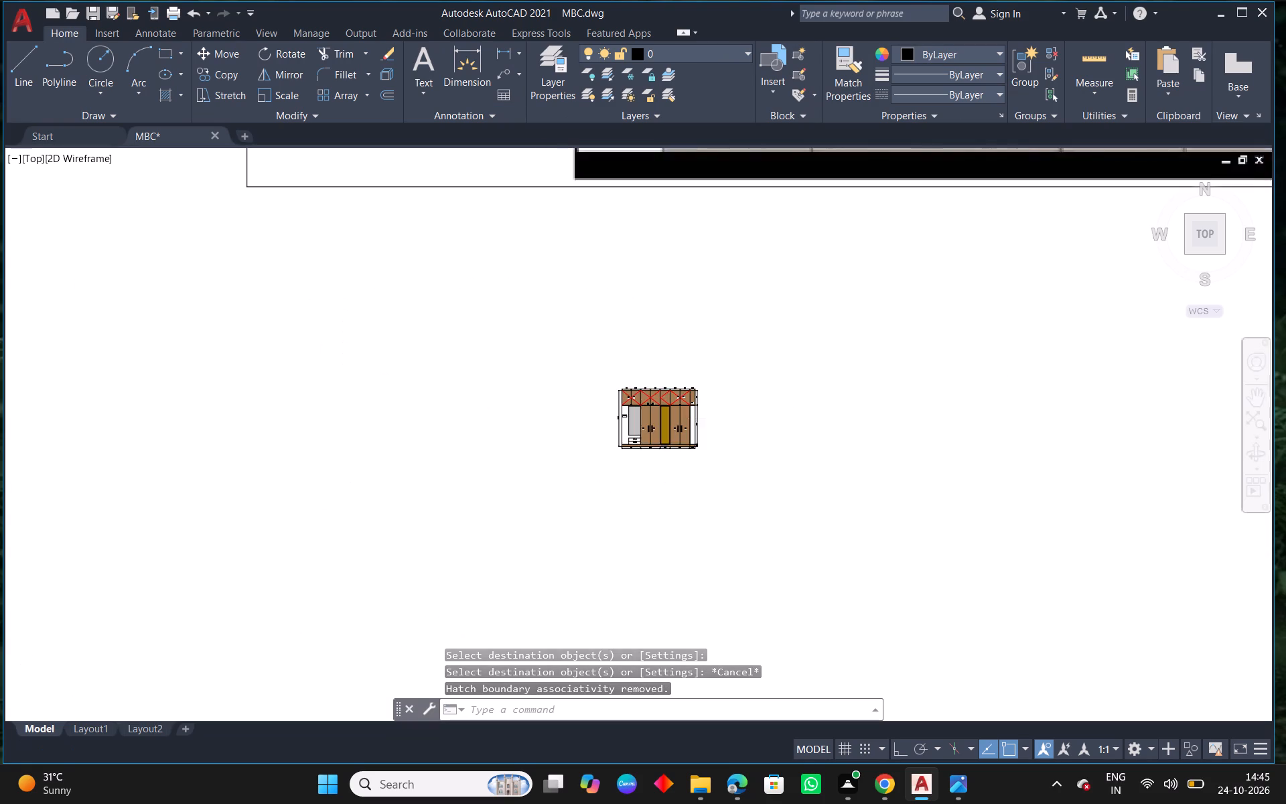
scroll(726, 419, "down", 1)
scroll(766, 431, "up", 4)
scroll(462, 392, "up", 4)
middle_click_drag(400, 366, 567, 493)
scroll(575, 493, "down", 2)
key("h")
key("space")
scroll(587, 454, "up", 1)
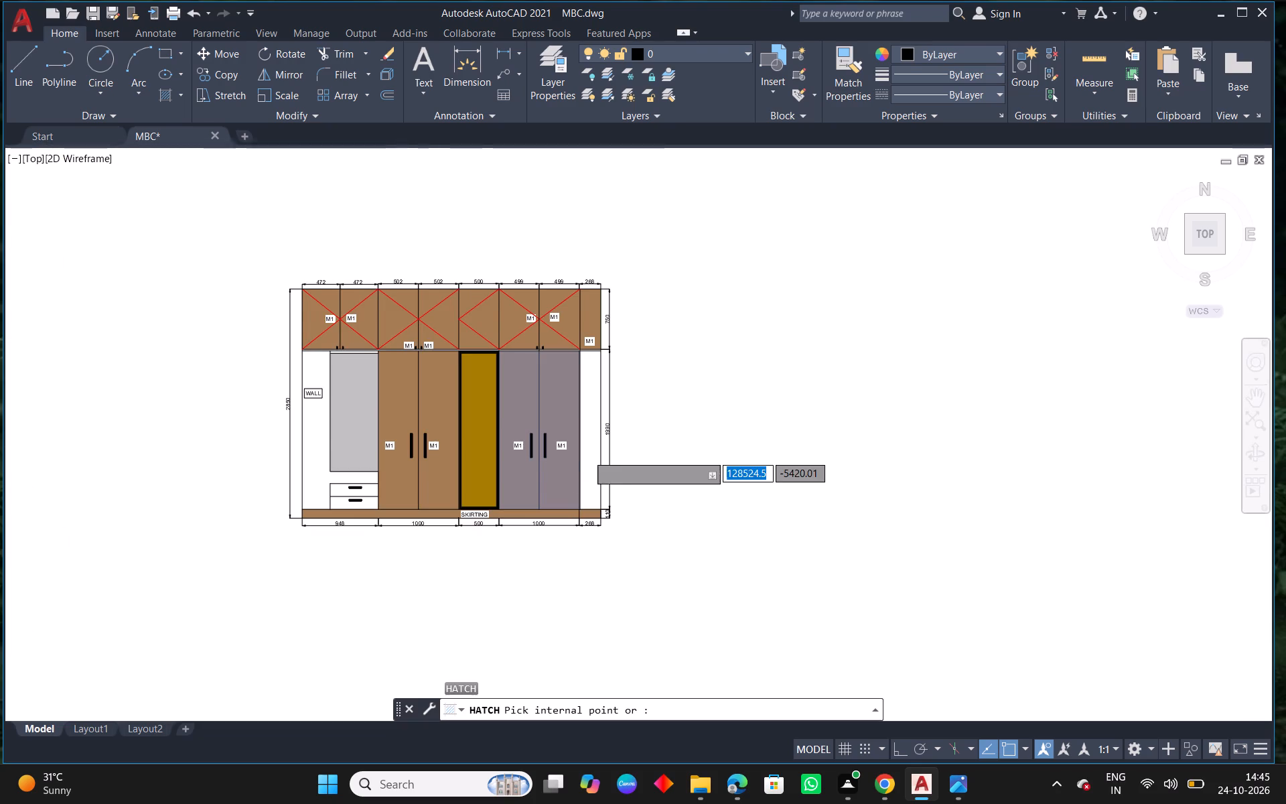
left_click(591, 451)
key("Escape")
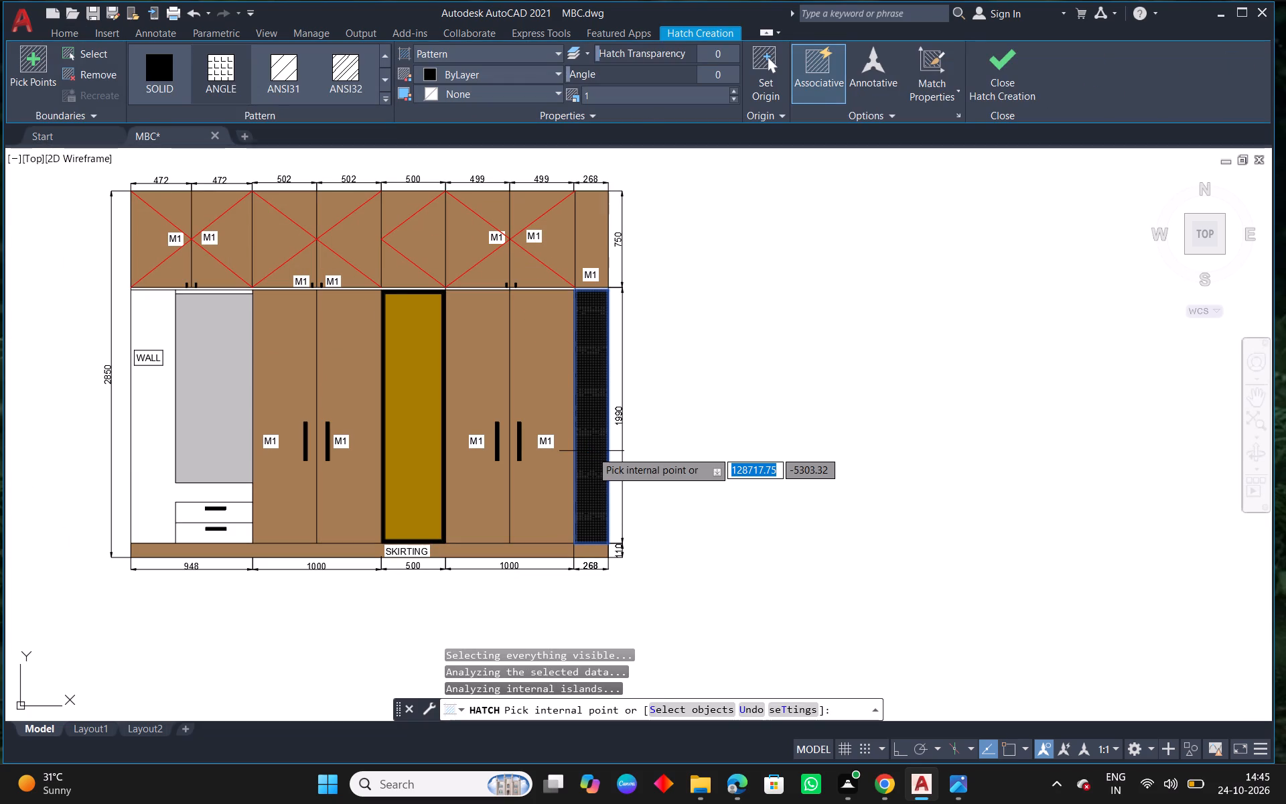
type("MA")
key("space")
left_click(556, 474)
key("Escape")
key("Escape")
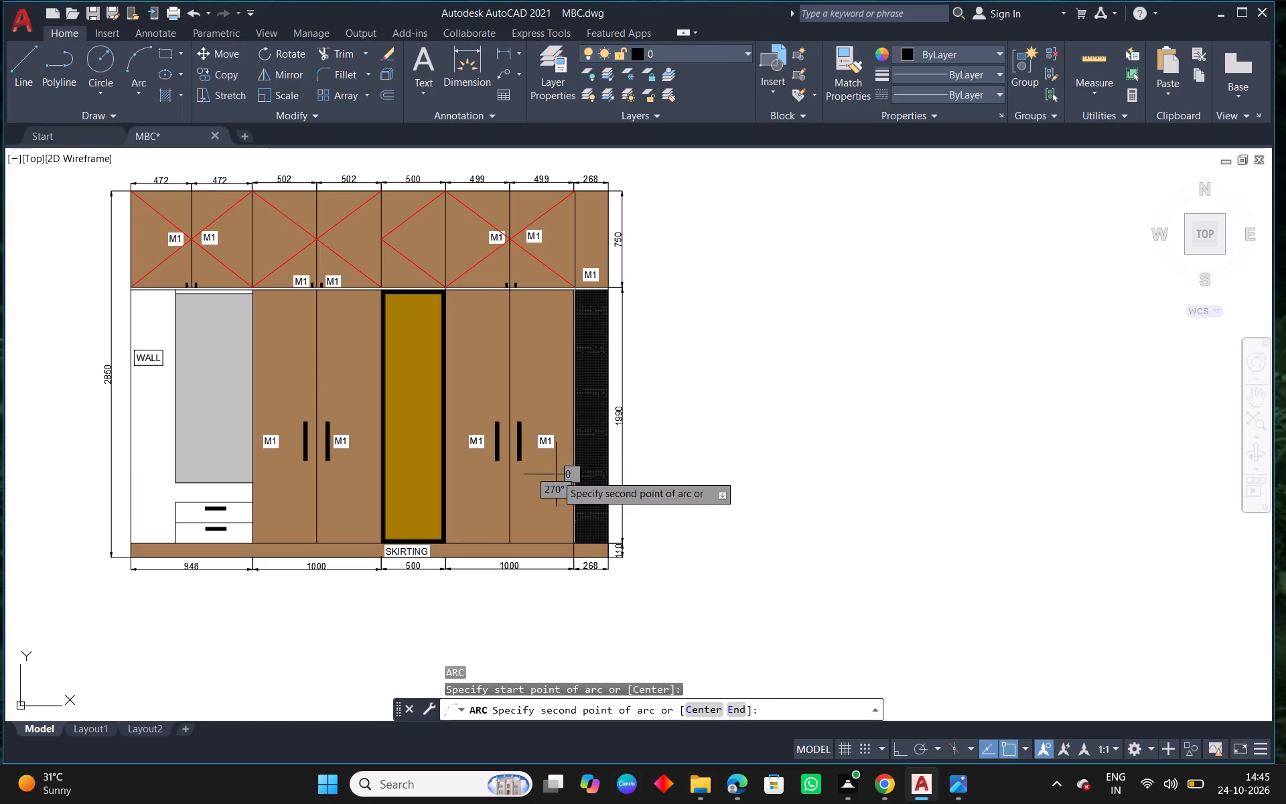
Match the hatch of the tall 268 mm end panel to the brown fill of the adjacent doors.
type("MA")
key("space")
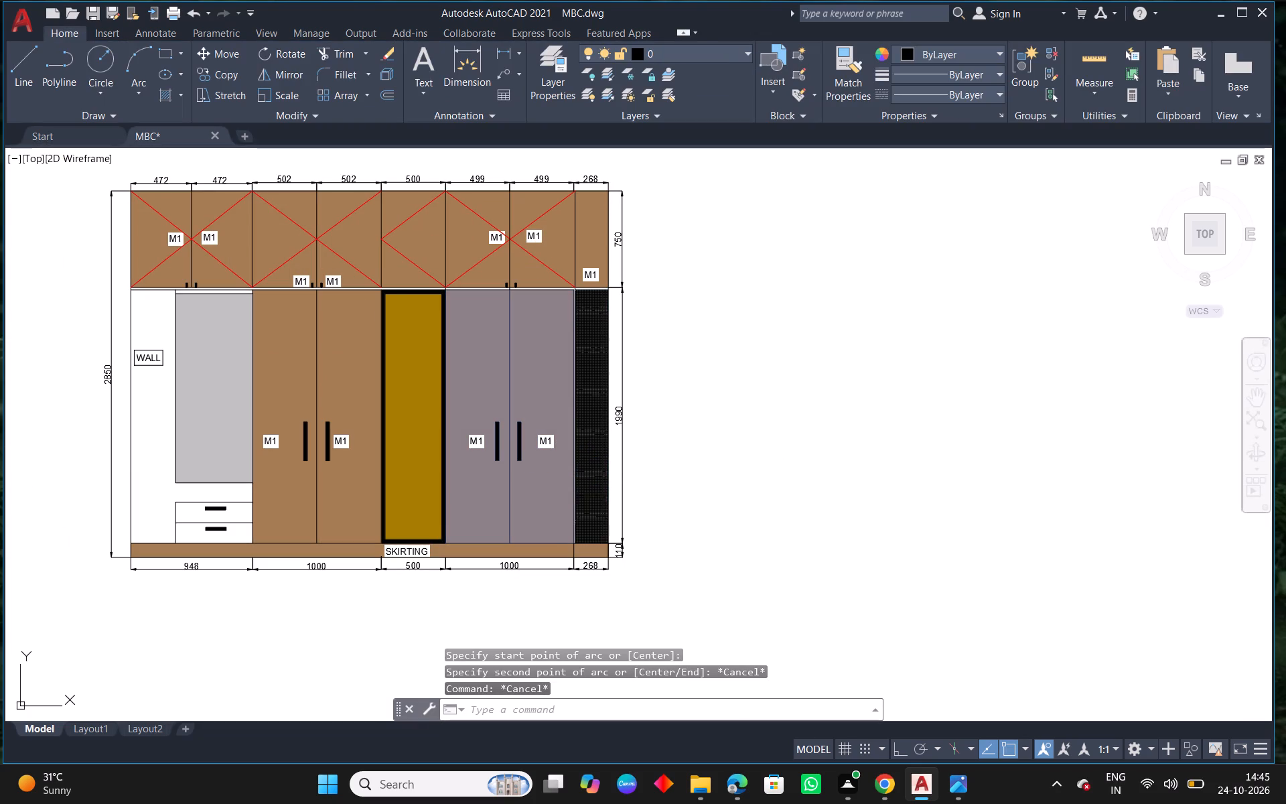
left_click(560, 470)
left_click(581, 464)
key("Escape")
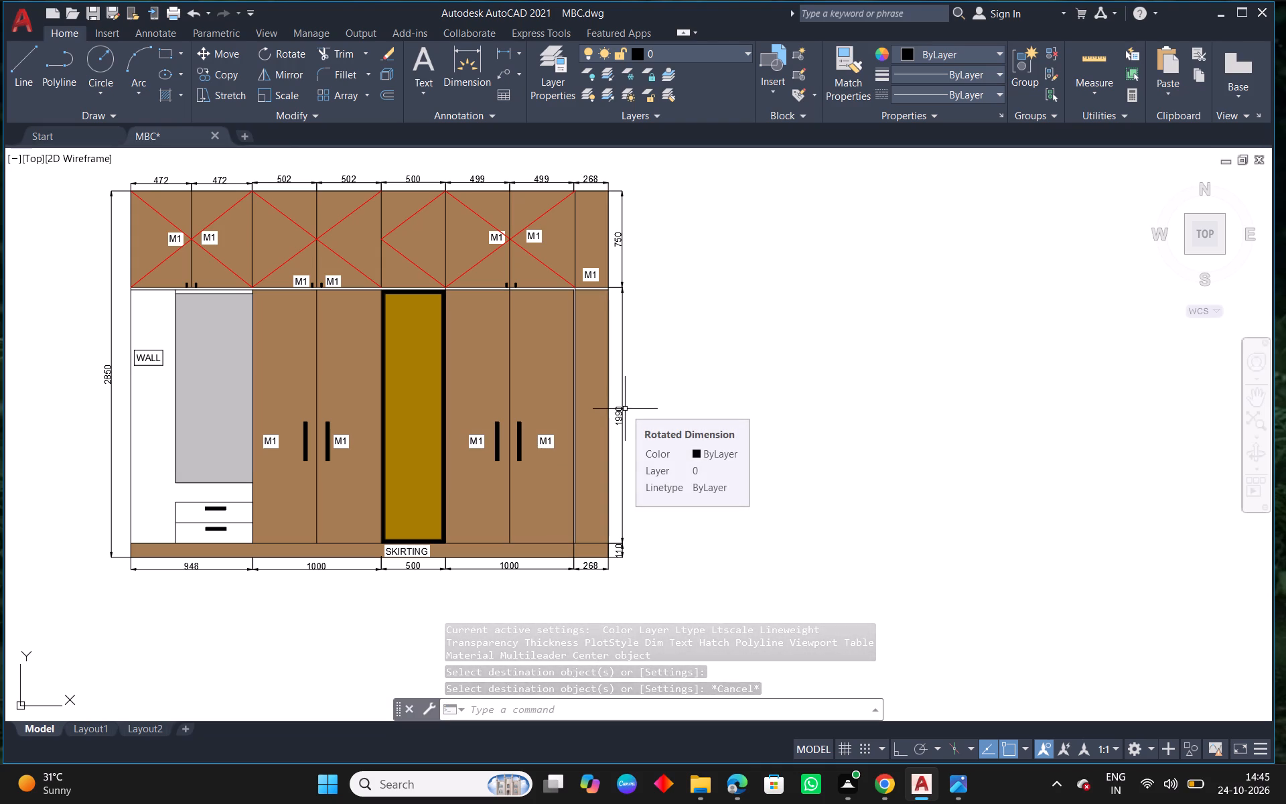
Save the drawing with the filled outer elevation.
scroll(557, 373, "down", 3)
left_click_drag(622, 245, 583, 328)
left_click(355, 491)
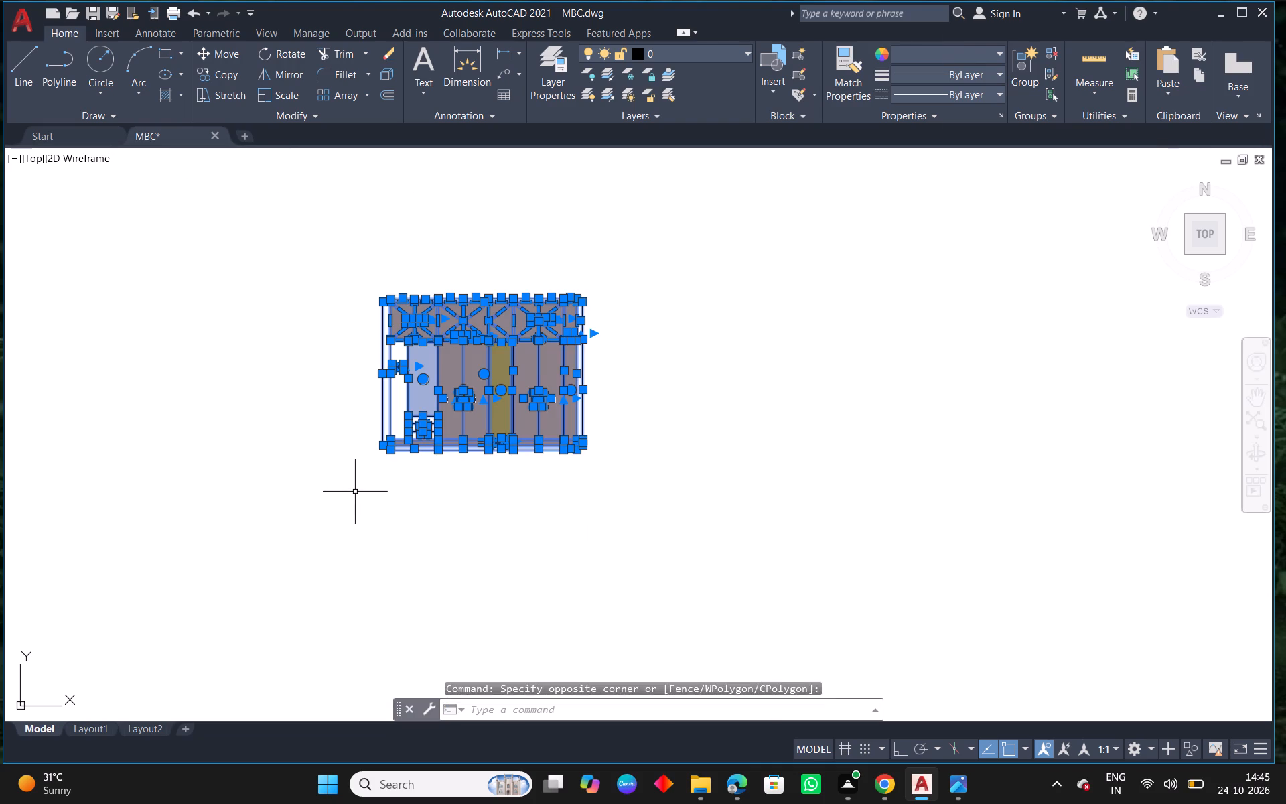
key("ctrl+s")
Copy the LOFT label of the first 462 mm loft in the drawn inner view to above the reference sheet's title.
scroll(346, 496, "down", 6)
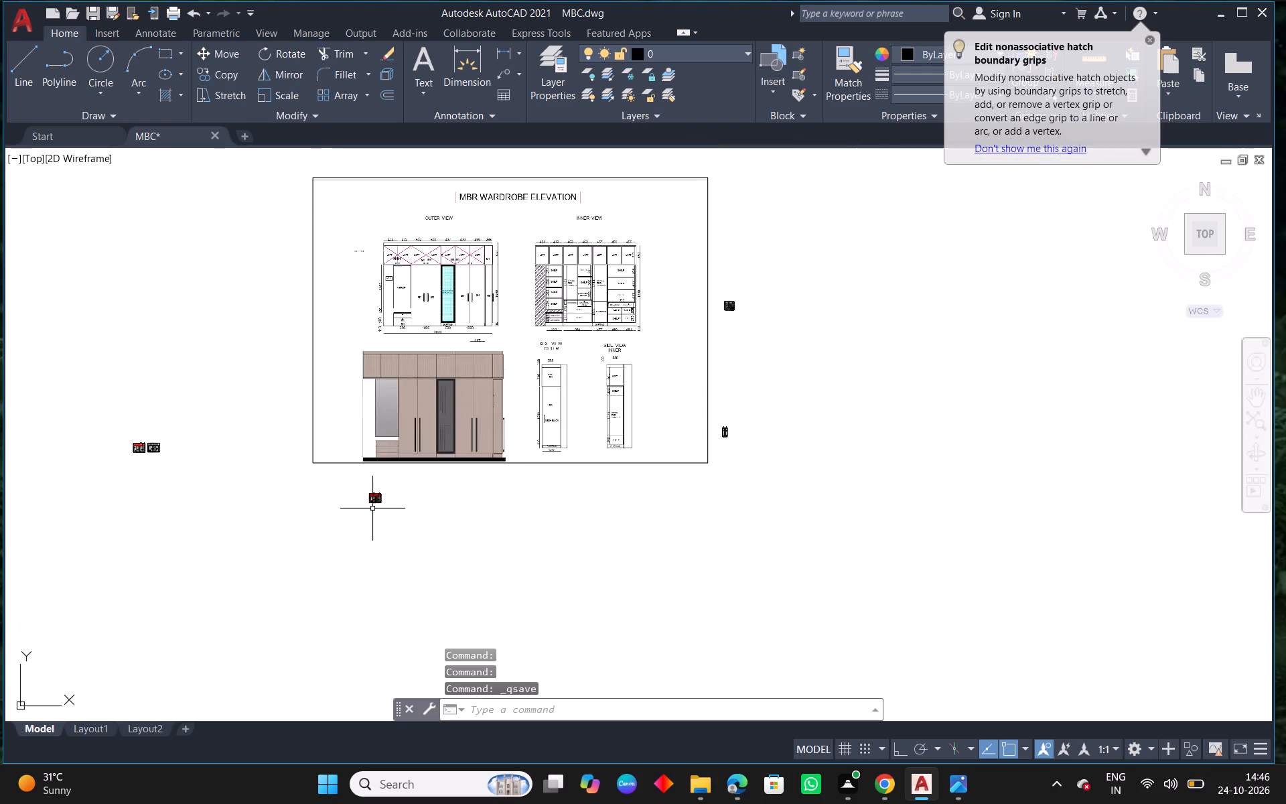
scroll(374, 509, "down", 3)
scroll(435, 494, "up", 4)
scroll(441, 481, "down", 1)
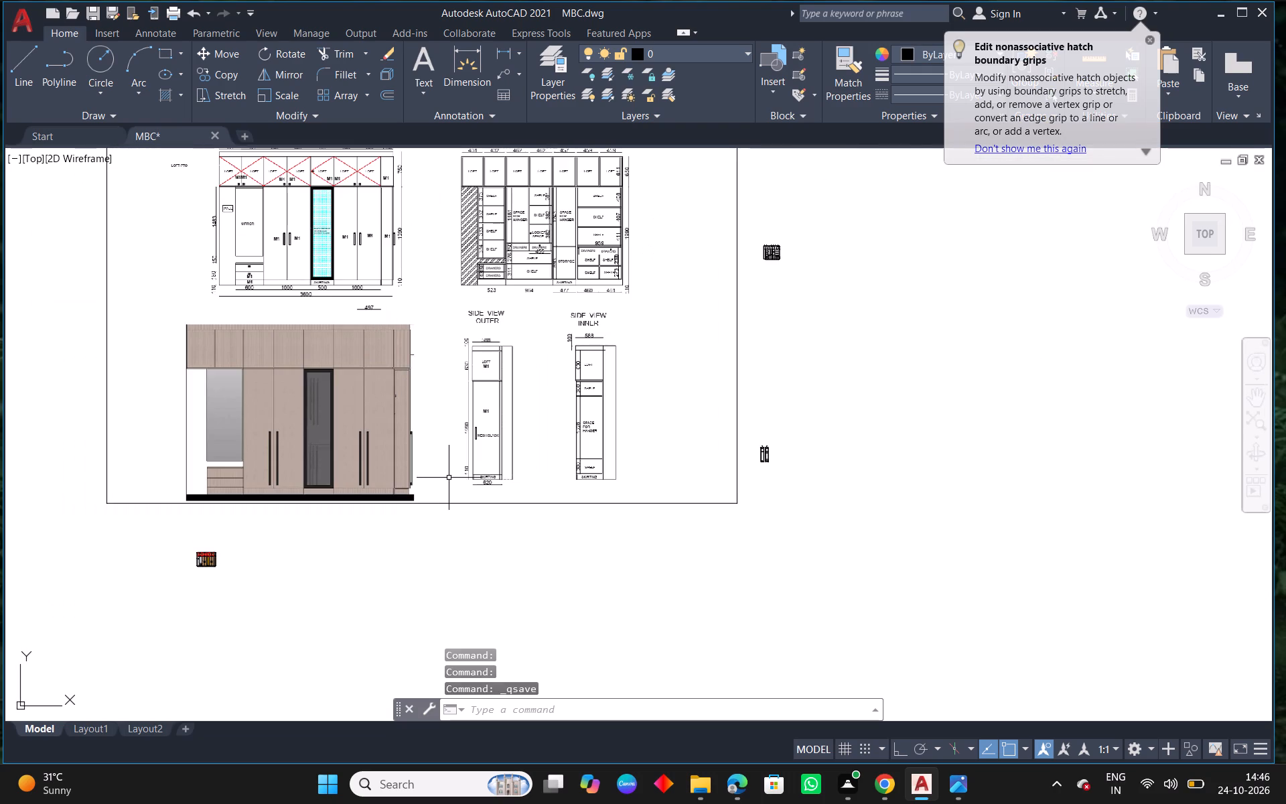
scroll(455, 476, "down", 1)
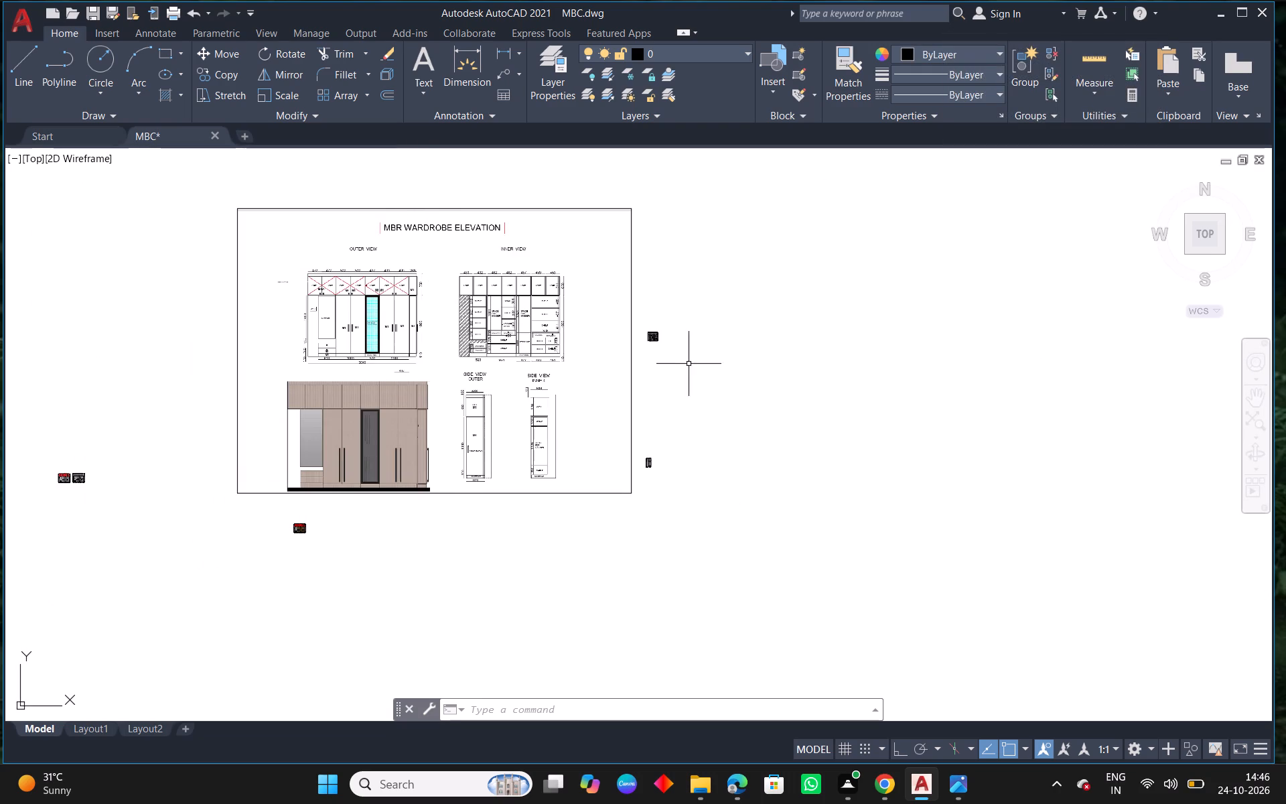
scroll(670, 353, "up", 3)
scroll(593, 276, "up", 4)
scroll(624, 364, "up", 1)
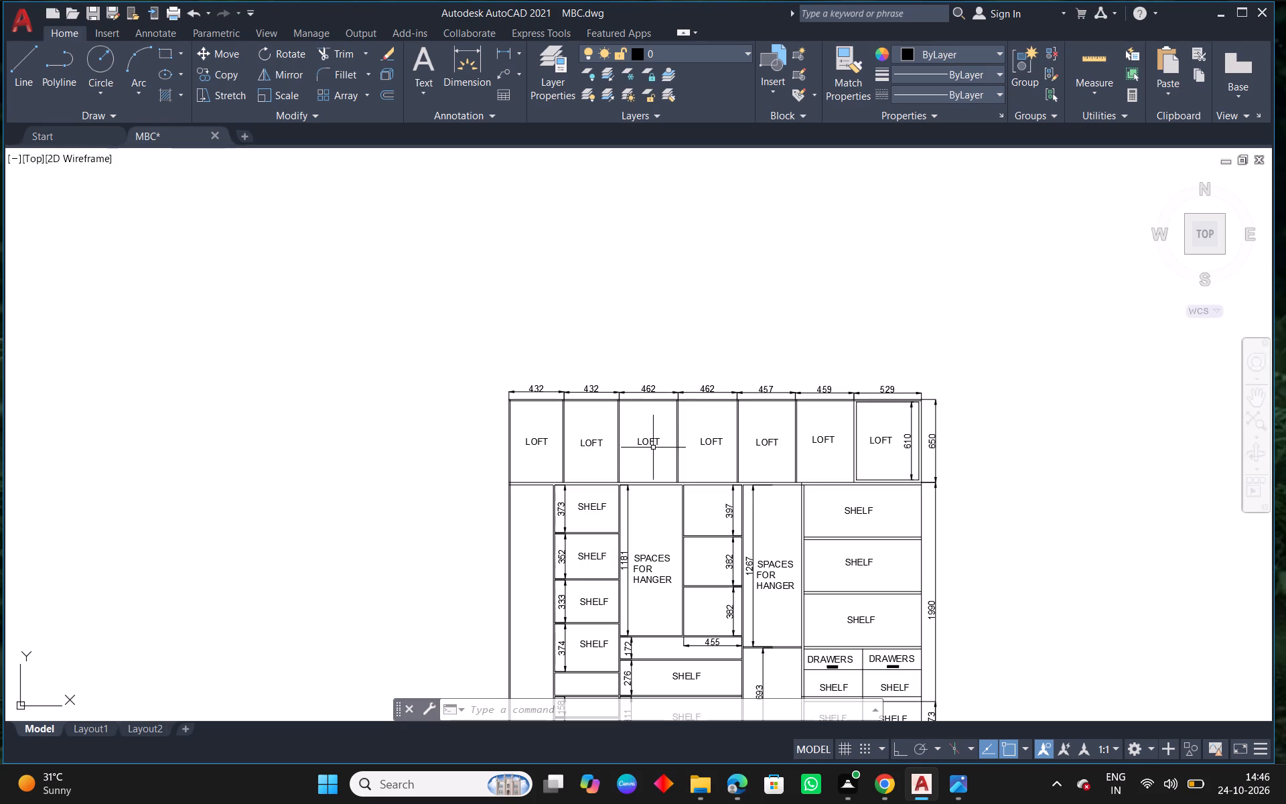
left_click(653, 444)
key("c")
type("O")
key("space")
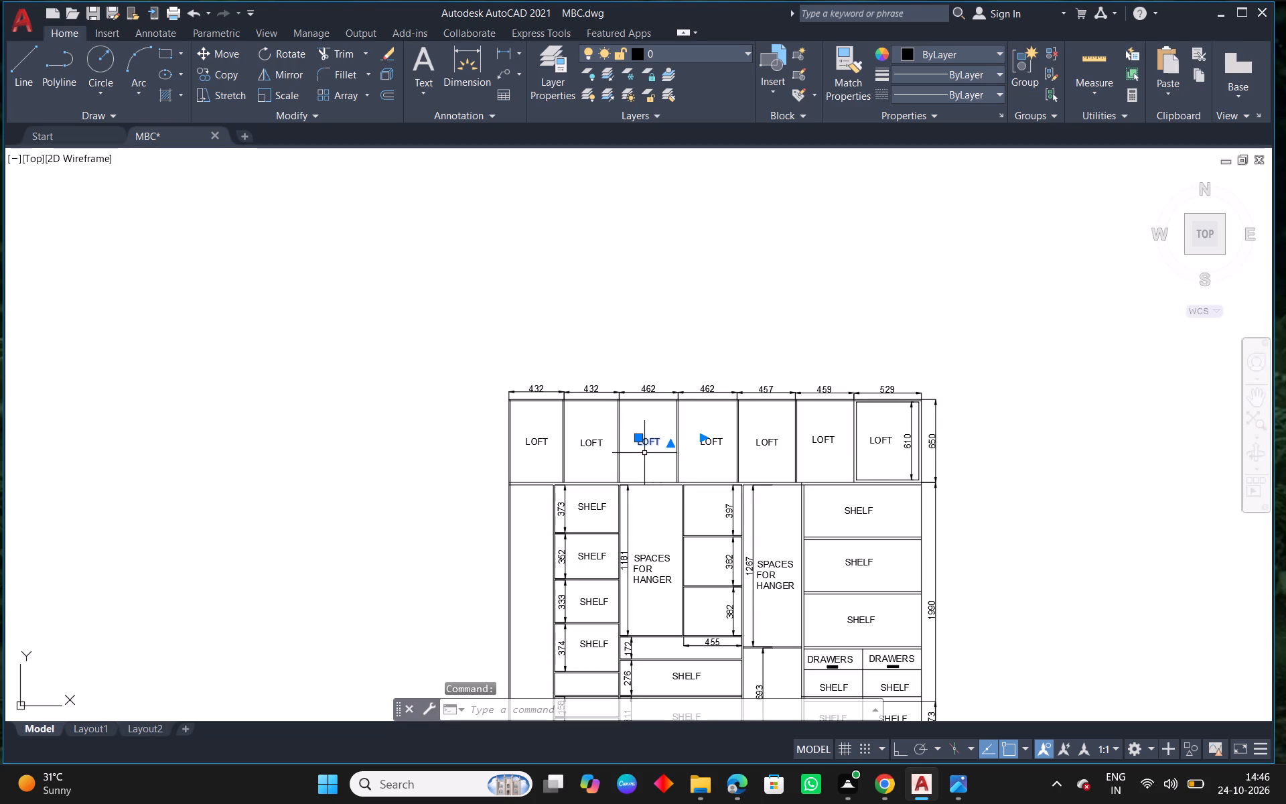
left_click_drag(626, 461, 622, 445)
scroll(430, 284, "down", 7)
middle_click_drag(287, 292, 660, 538)
scroll(664, 539, "down", 1)
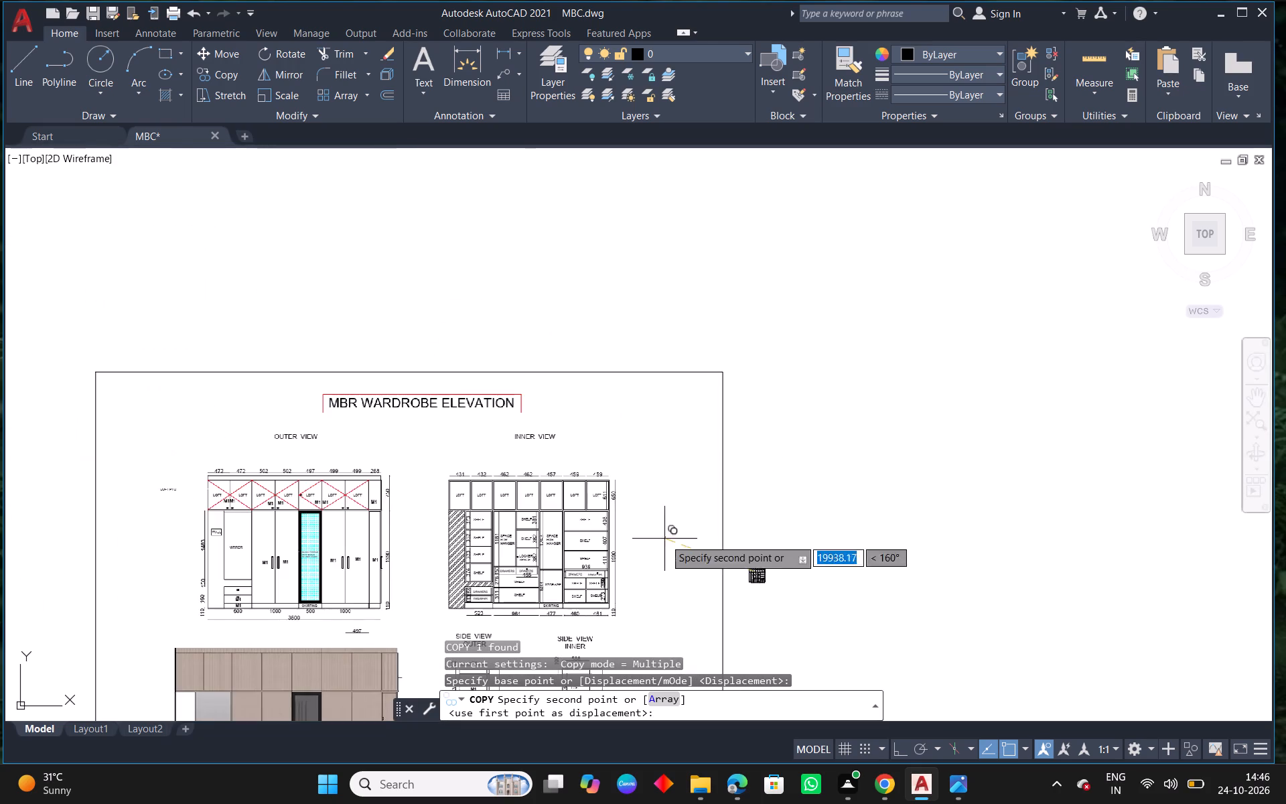
scroll(387, 363, "up", 2)
left_click(447, 353)
key("Escape")
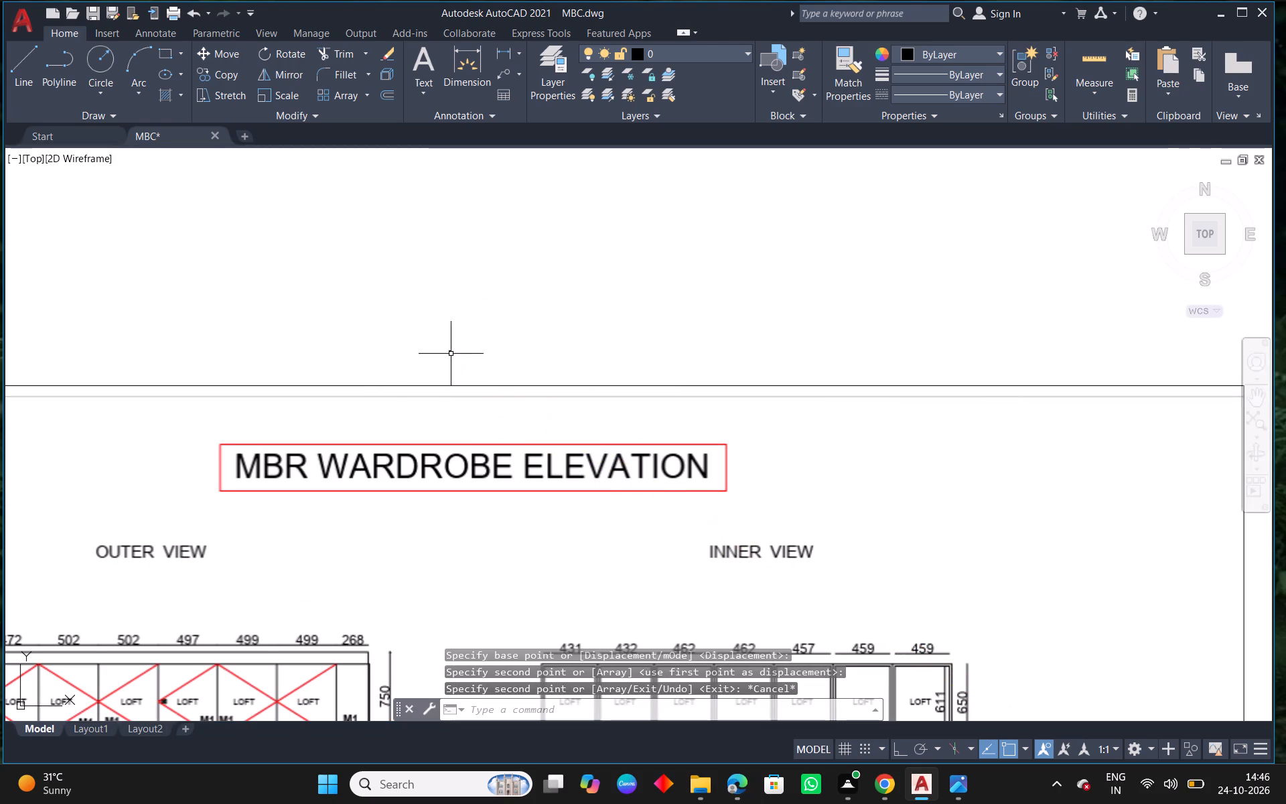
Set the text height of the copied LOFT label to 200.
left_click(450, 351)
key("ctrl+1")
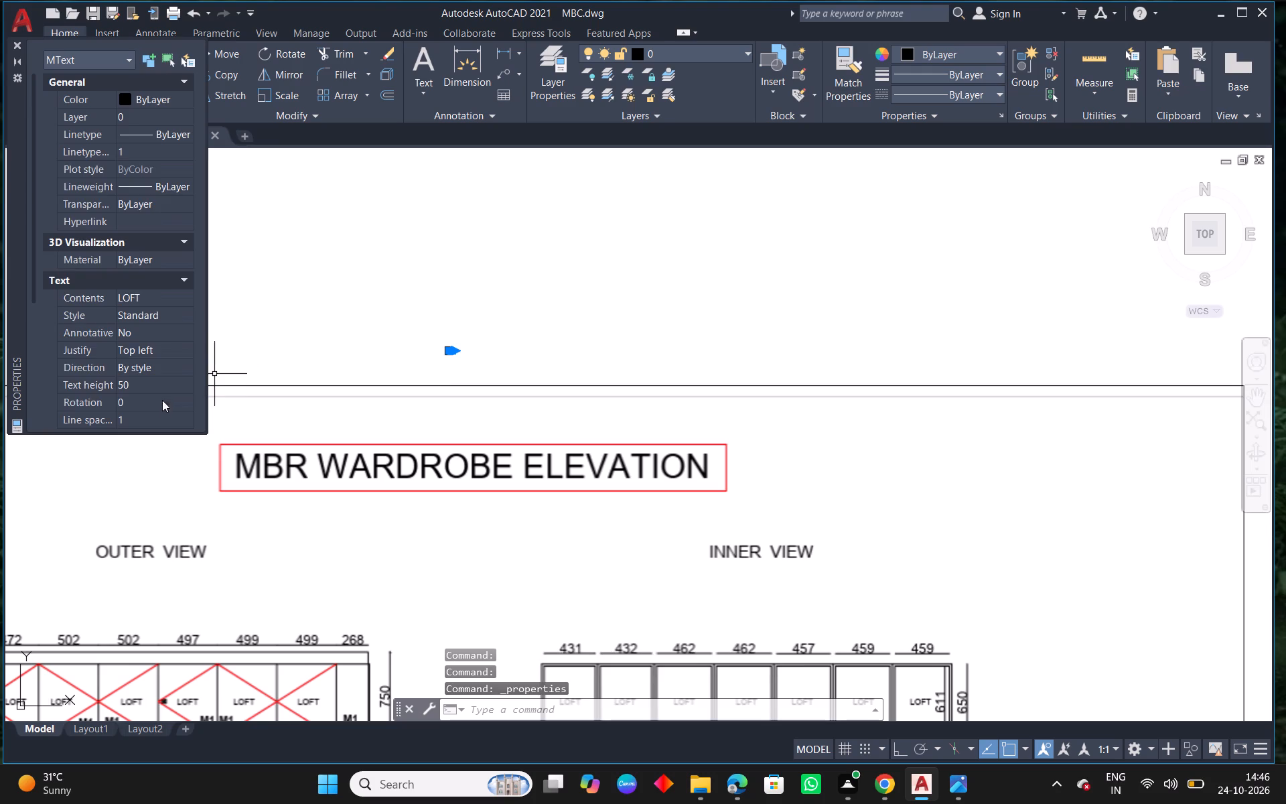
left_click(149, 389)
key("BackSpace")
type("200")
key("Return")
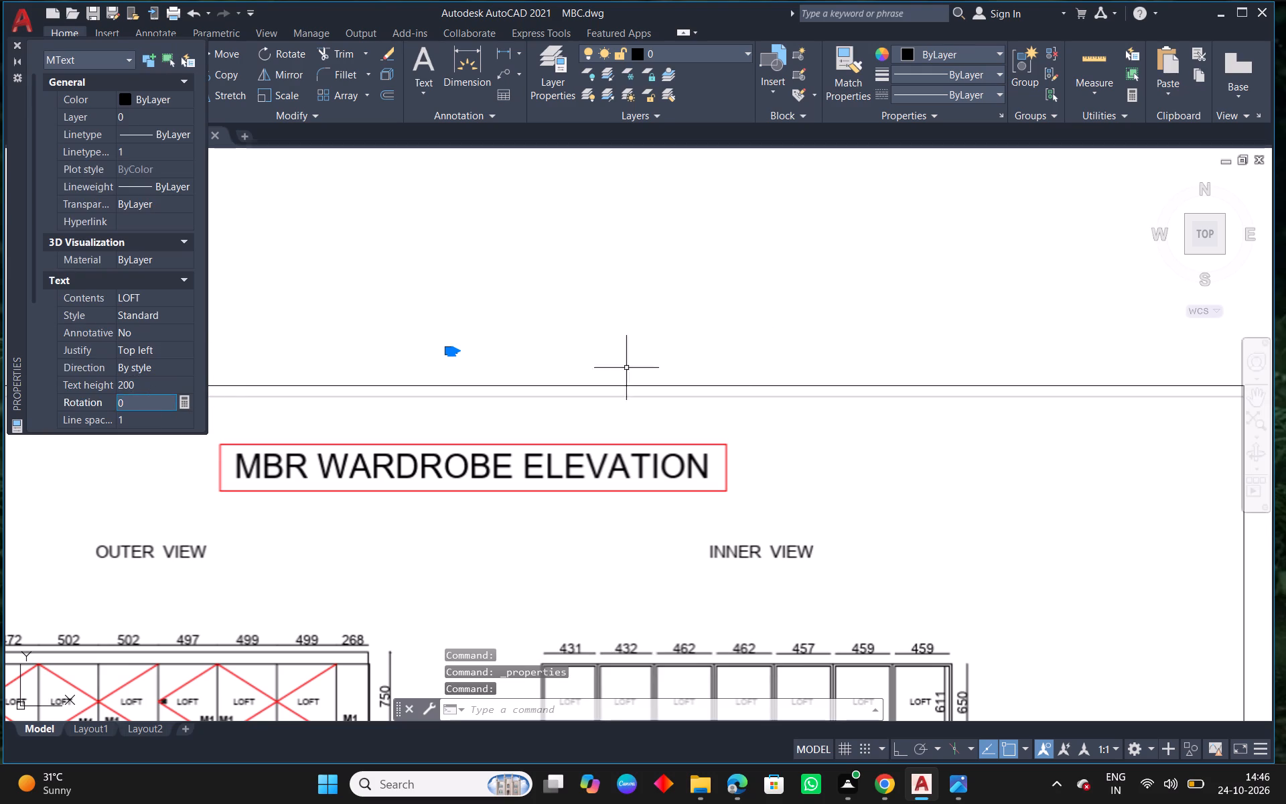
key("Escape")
Set the text height of the copied LOFT label to 500.
scroll(452, 352, "up", 2)
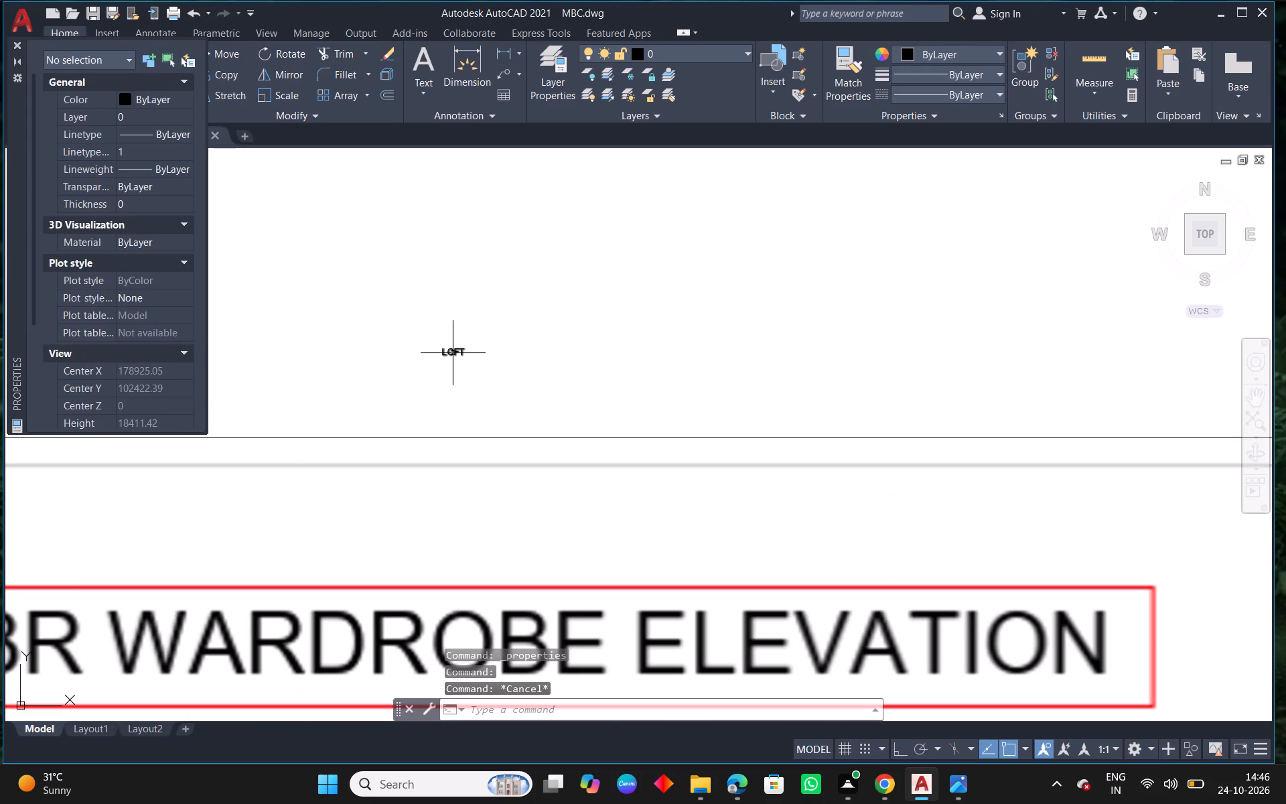
scroll(455, 355, "down", 2)
scroll(455, 357, "up", 1)
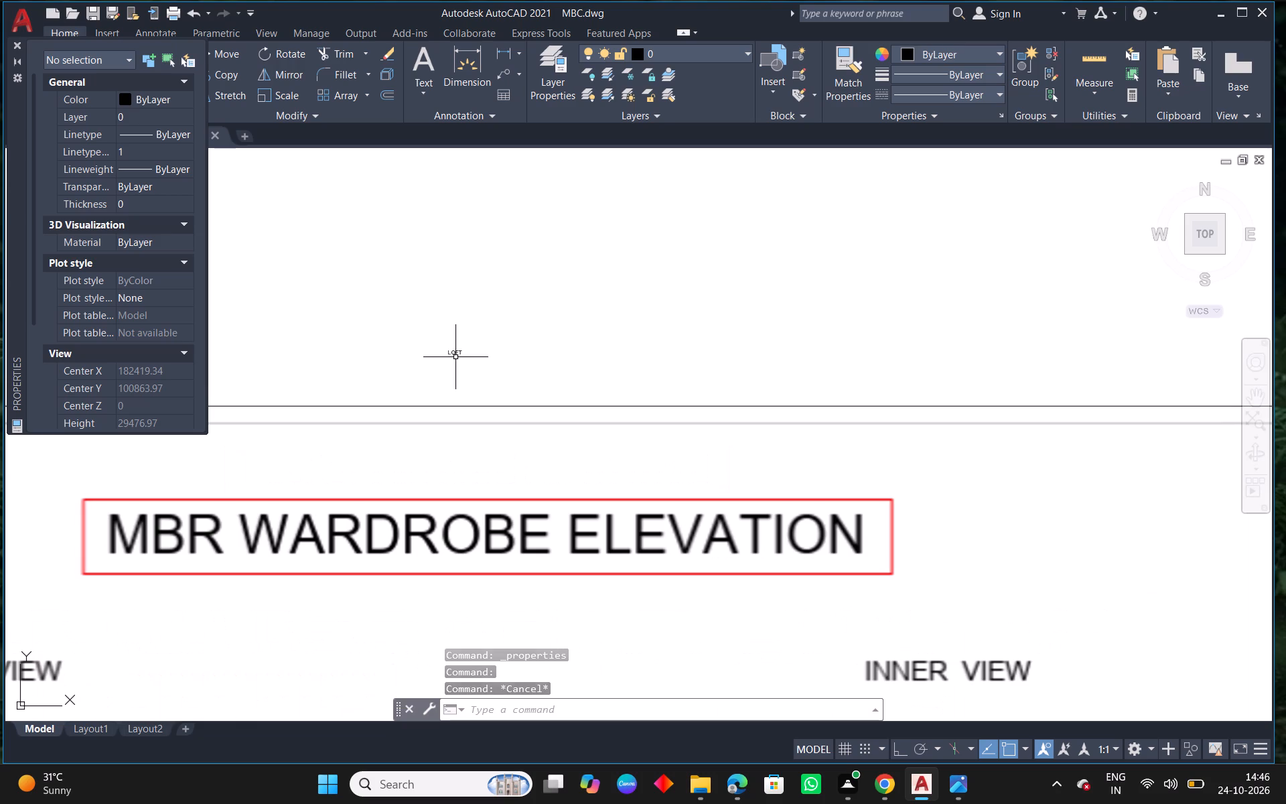
left_click(463, 356)
left_click(445, 347)
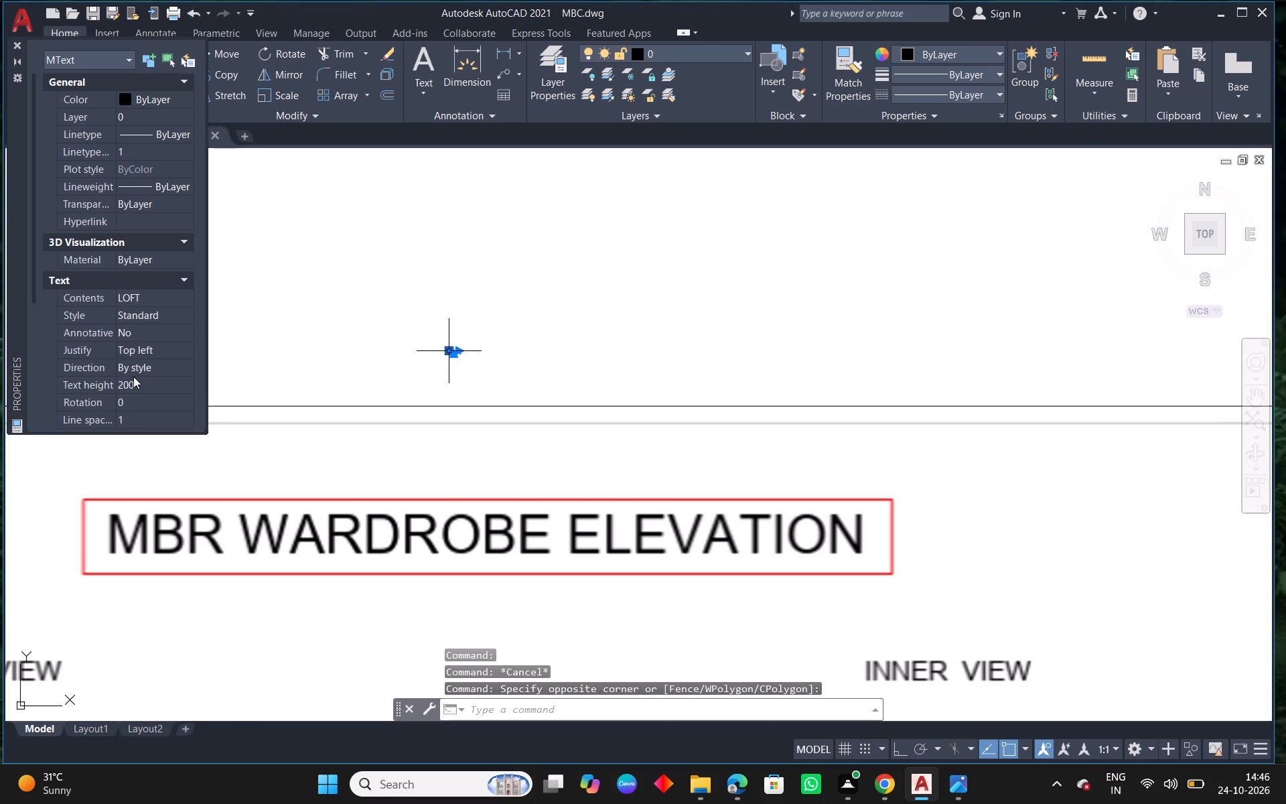
left_click(137, 378)
key("BackSpace")
type("500")
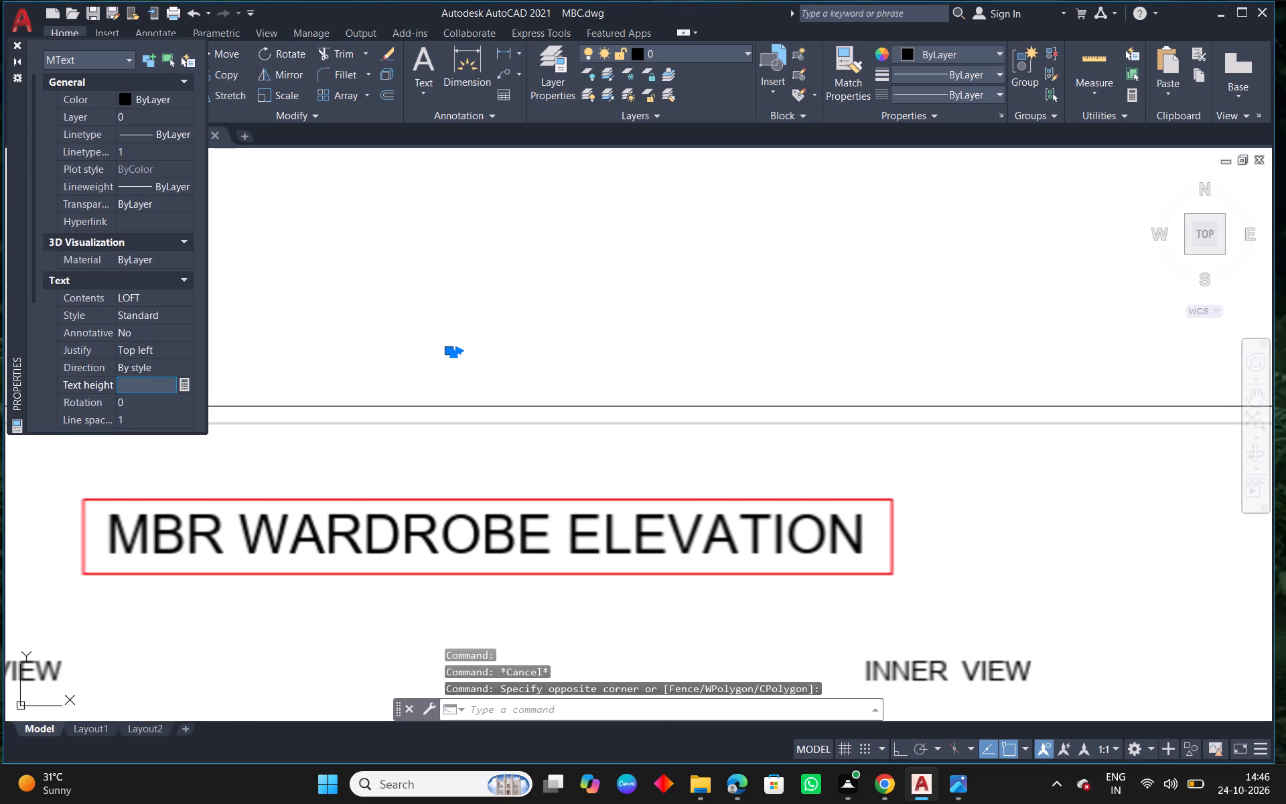
key("Return")
key("Escape")
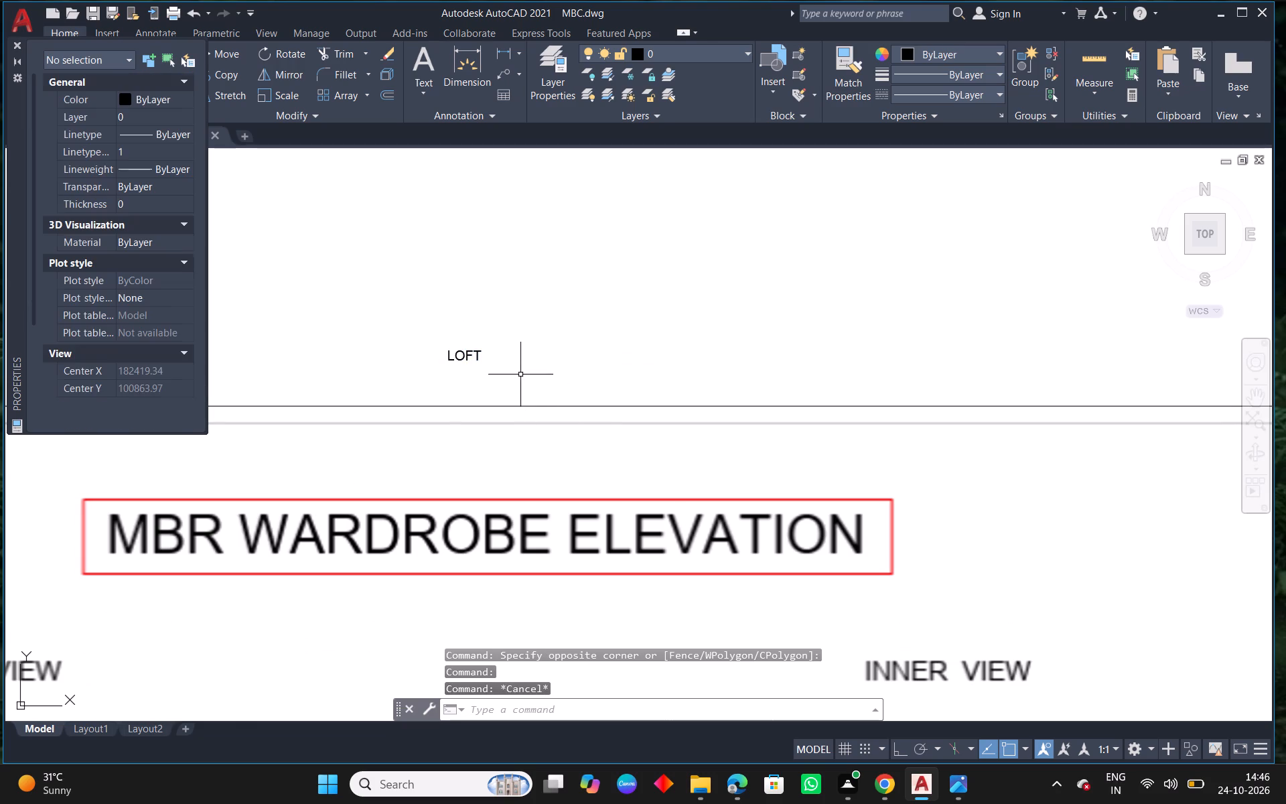
Open the copied LOFT label for text editing and widen its text frame to make room for a longer title.
type("ED")
key("space")
left_click(463, 358)
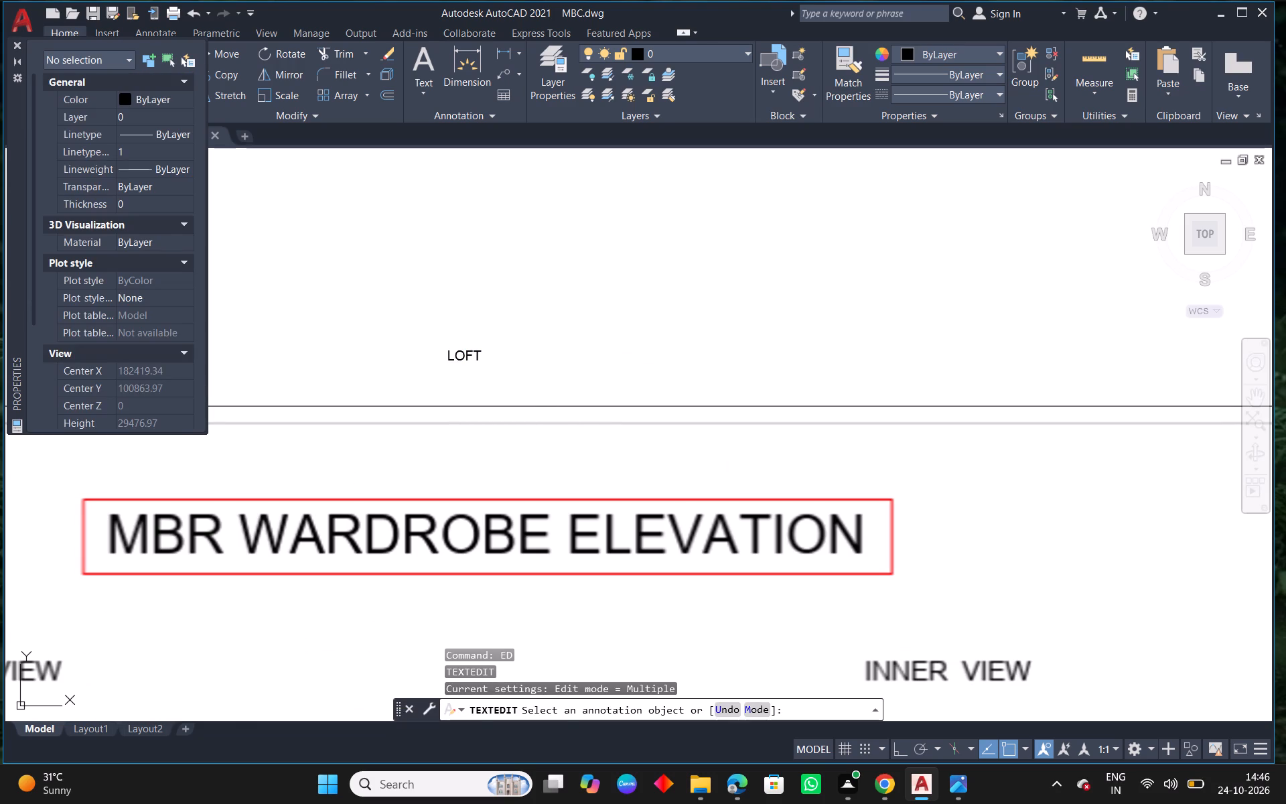
left_click_drag(493, 354, 482, 354)
left_click(472, 358)
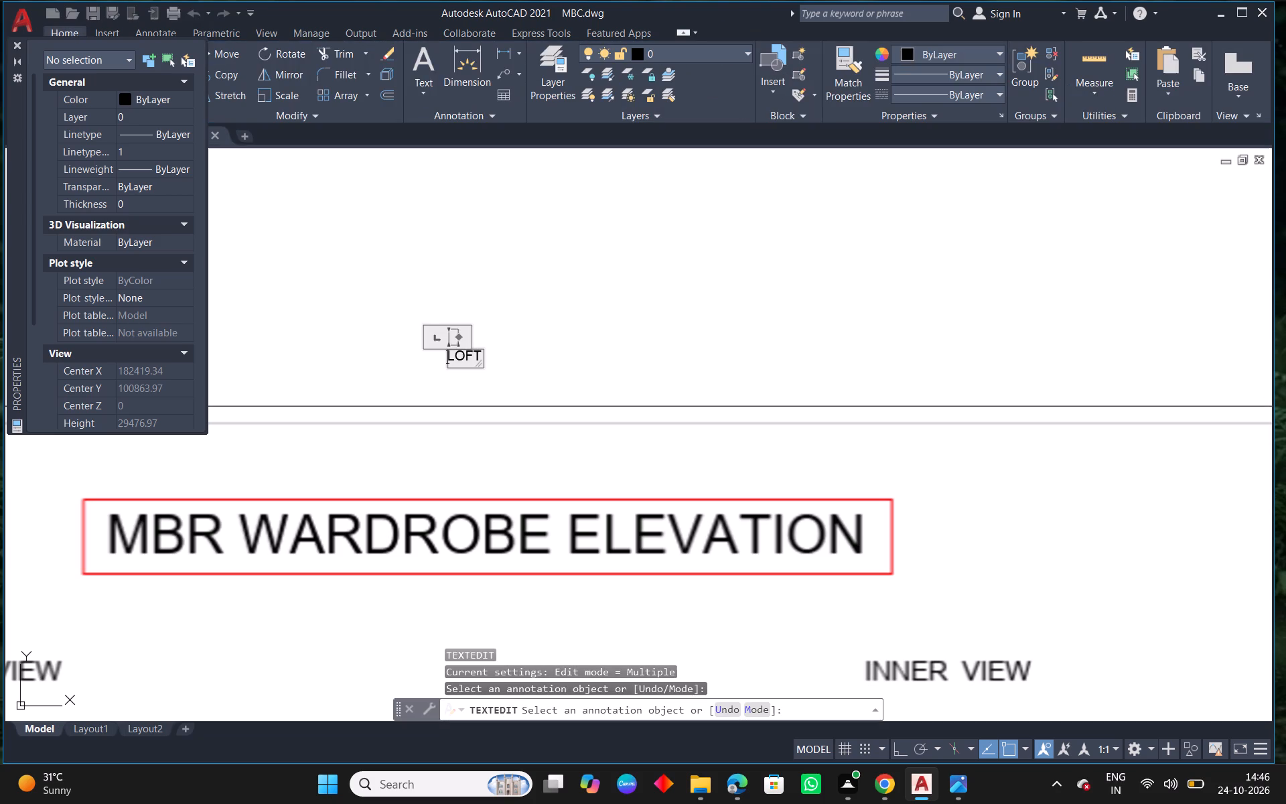
left_click_drag(477, 358, 454, 359)
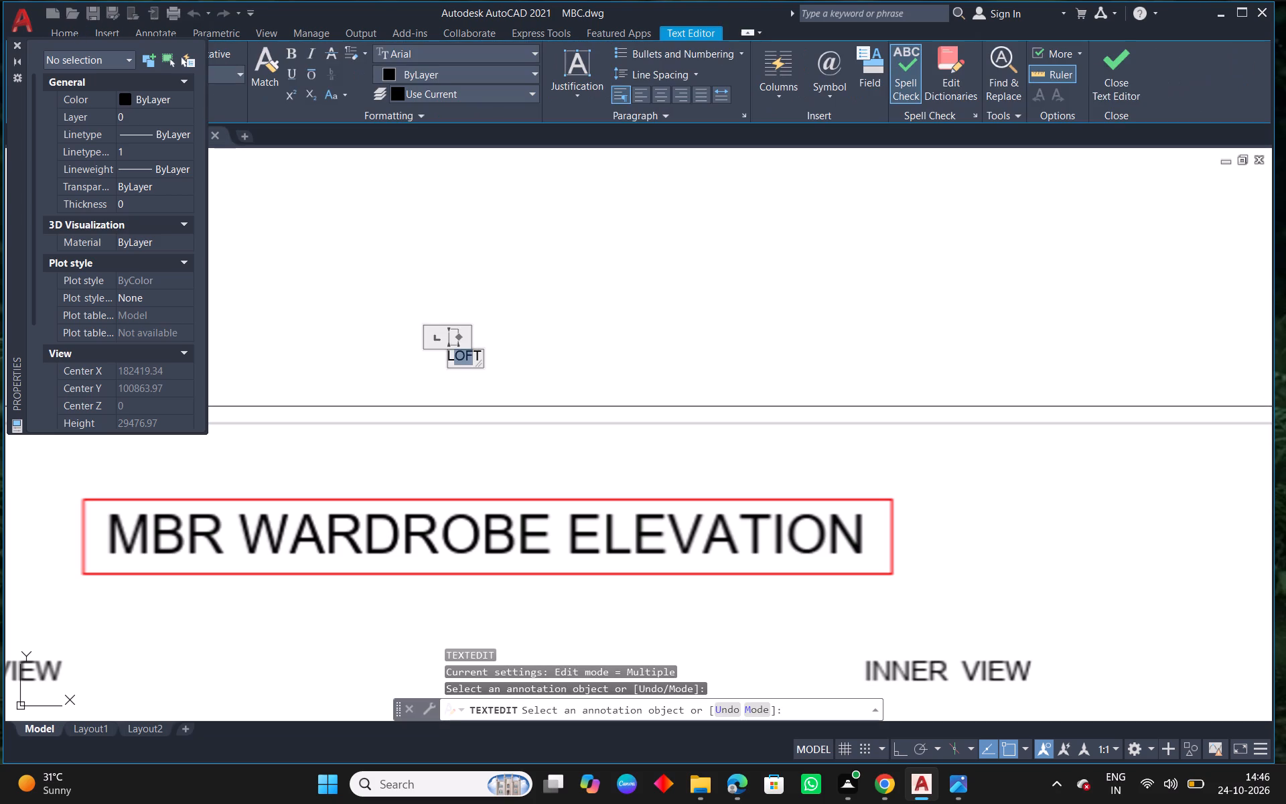
left_click(481, 352)
left_click_drag(481, 352, 522, 359)
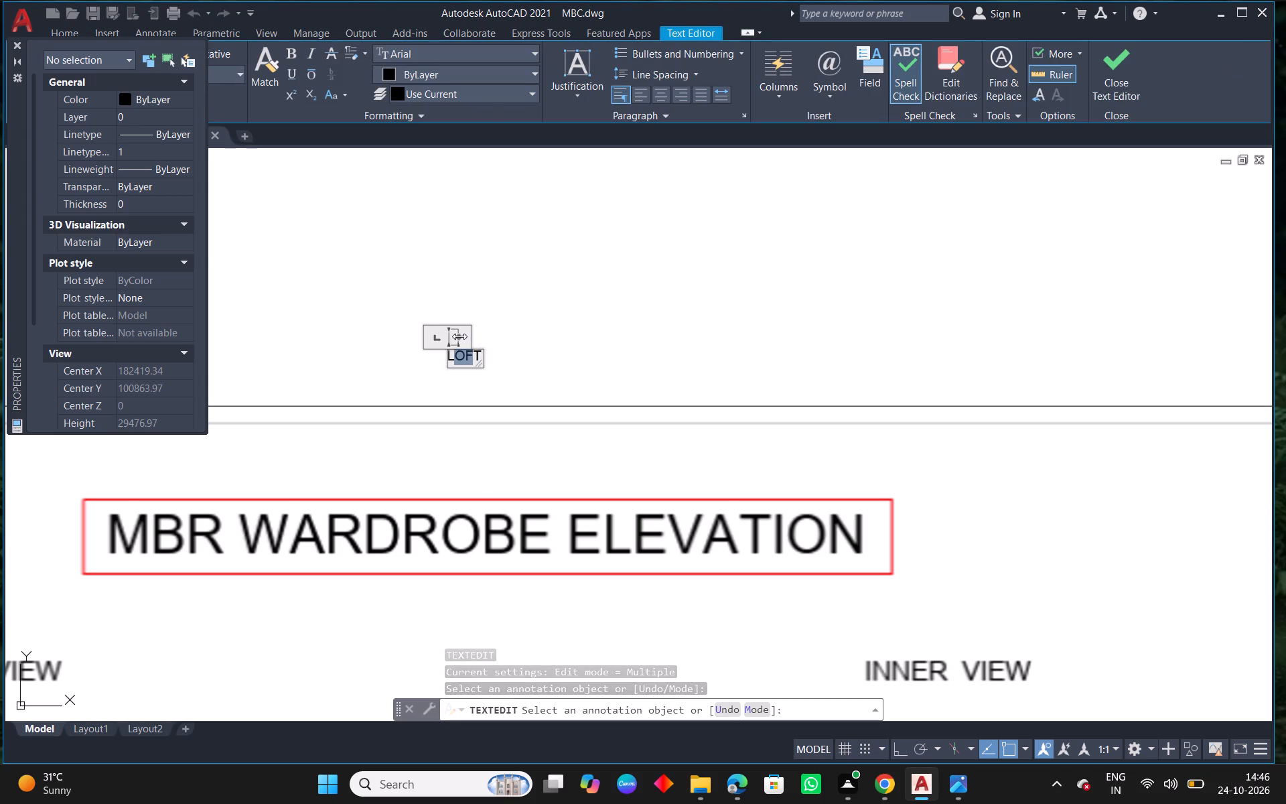
left_click_drag(459, 336, 633, 359)
left_click(497, 363)
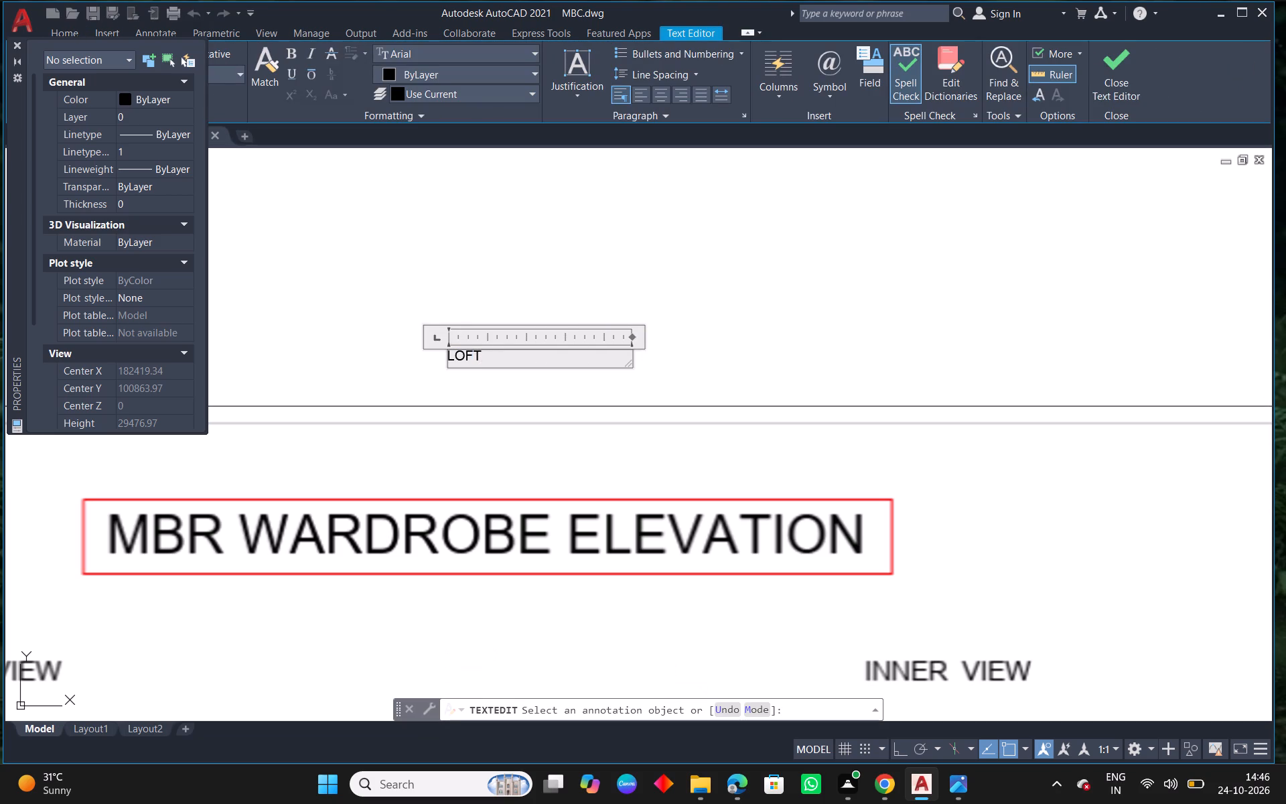
Replace the label's text with MBR WARDROBE ELEVATION and widen its frame to fit the title on one line.
key("BackSpace")
key("BackSpace")
key("BackSpace")
key("BackSpace")
key("BackSpace")
key("BackSpace")
key("BackSpace")
key("BackSpace")
key("BackSpace")
key("BackSpace")
key("BackSpace")
key("BackSpace")
key("BackSpace")
key("BackSpace")
key("BackSpace")
key("BackSpace")
key("BackSpace")
type("MB")
type("R WAR")
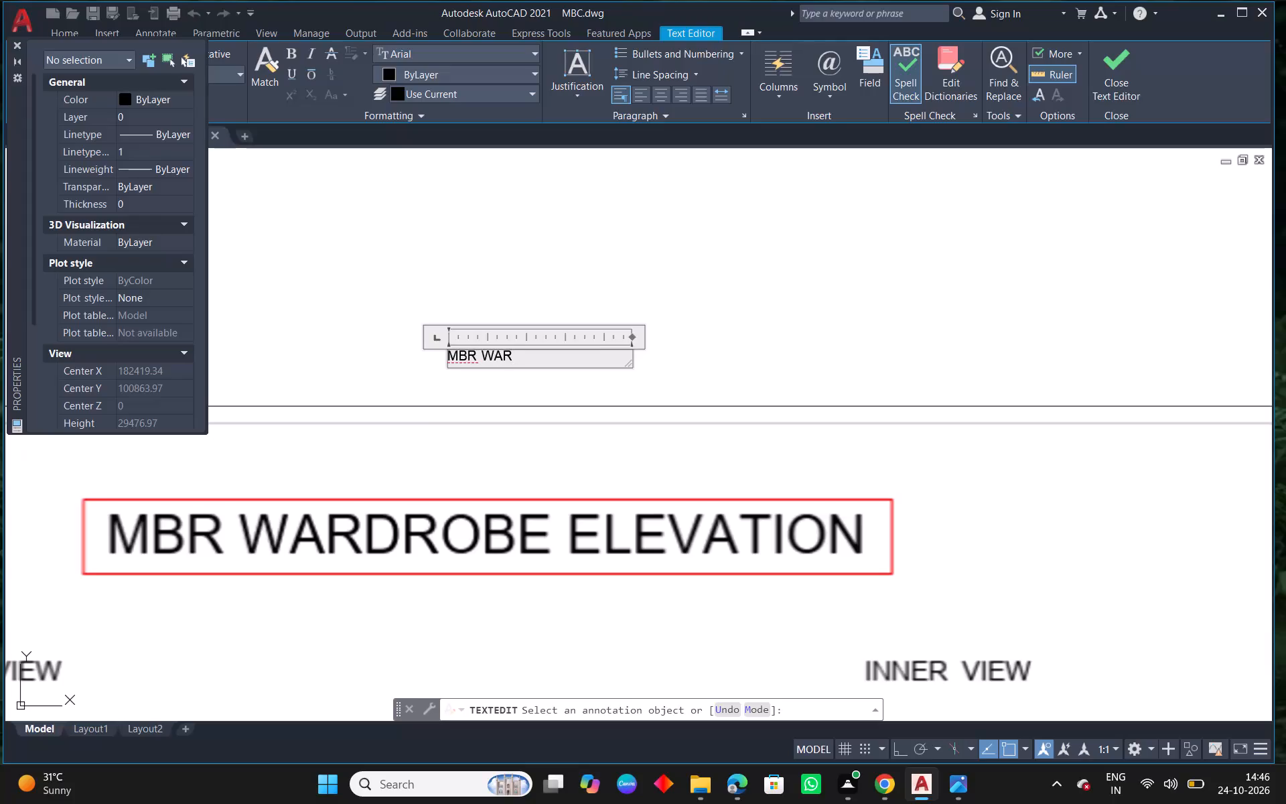
type("DR")
type("OBE ELEVATION")
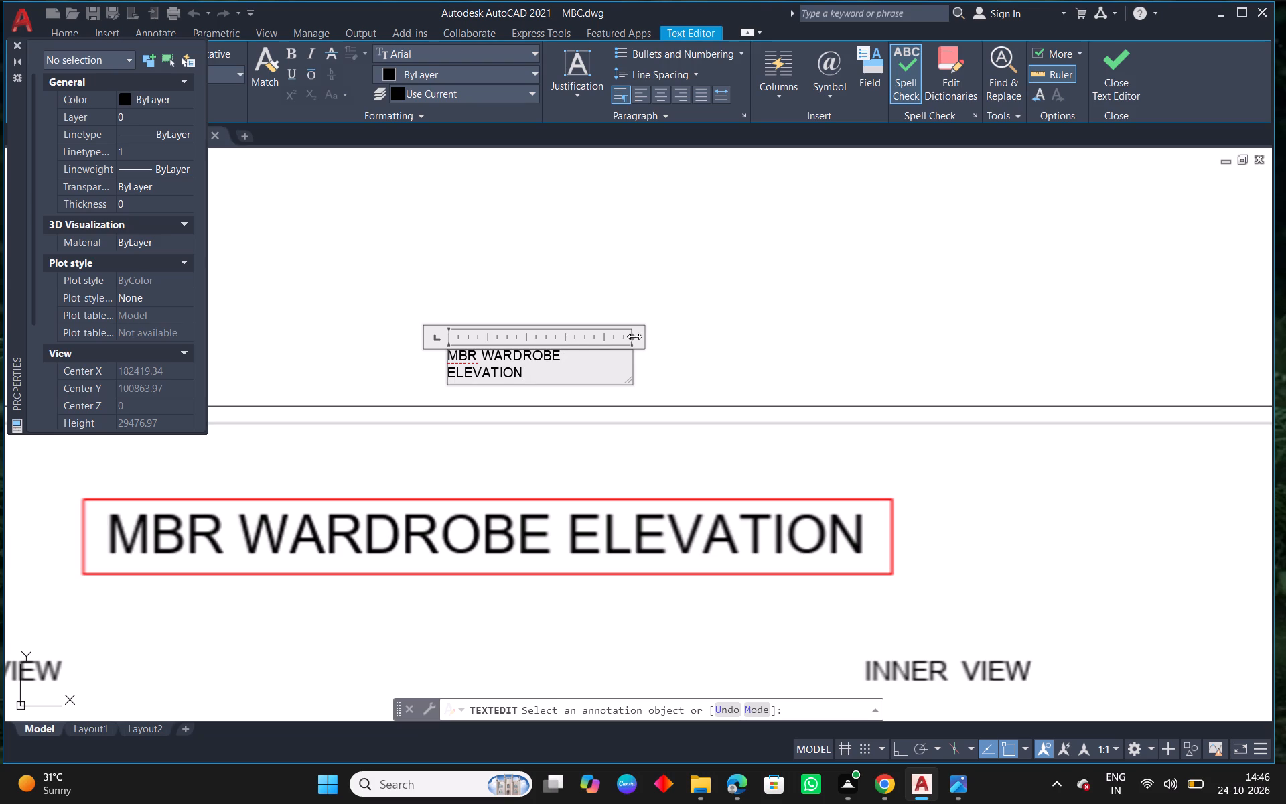
left_click_drag(634, 336, 679, 338)
left_click(850, 349)
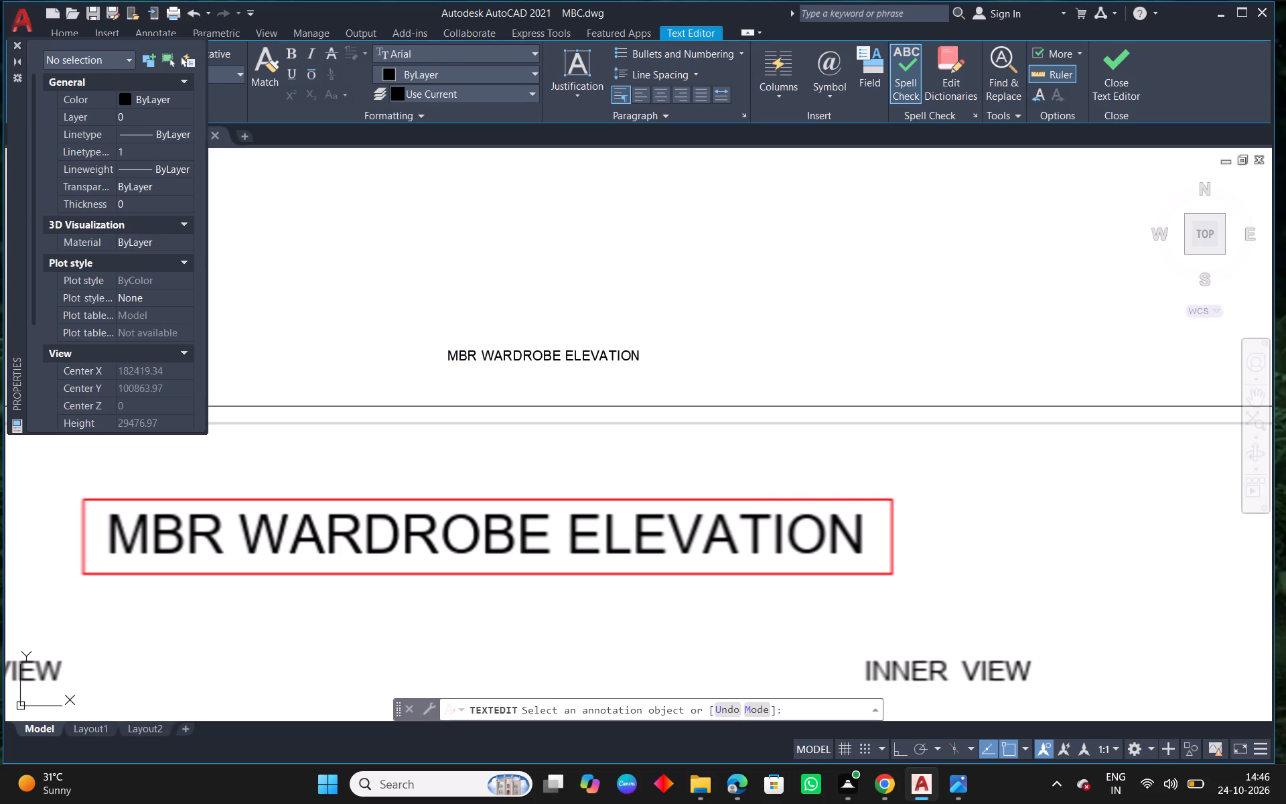
Move the MBR WARDROBE ELEVATION title from above the reference sheet to just above the two outer-view drawings.
key("Escape")
left_click(557, 353)
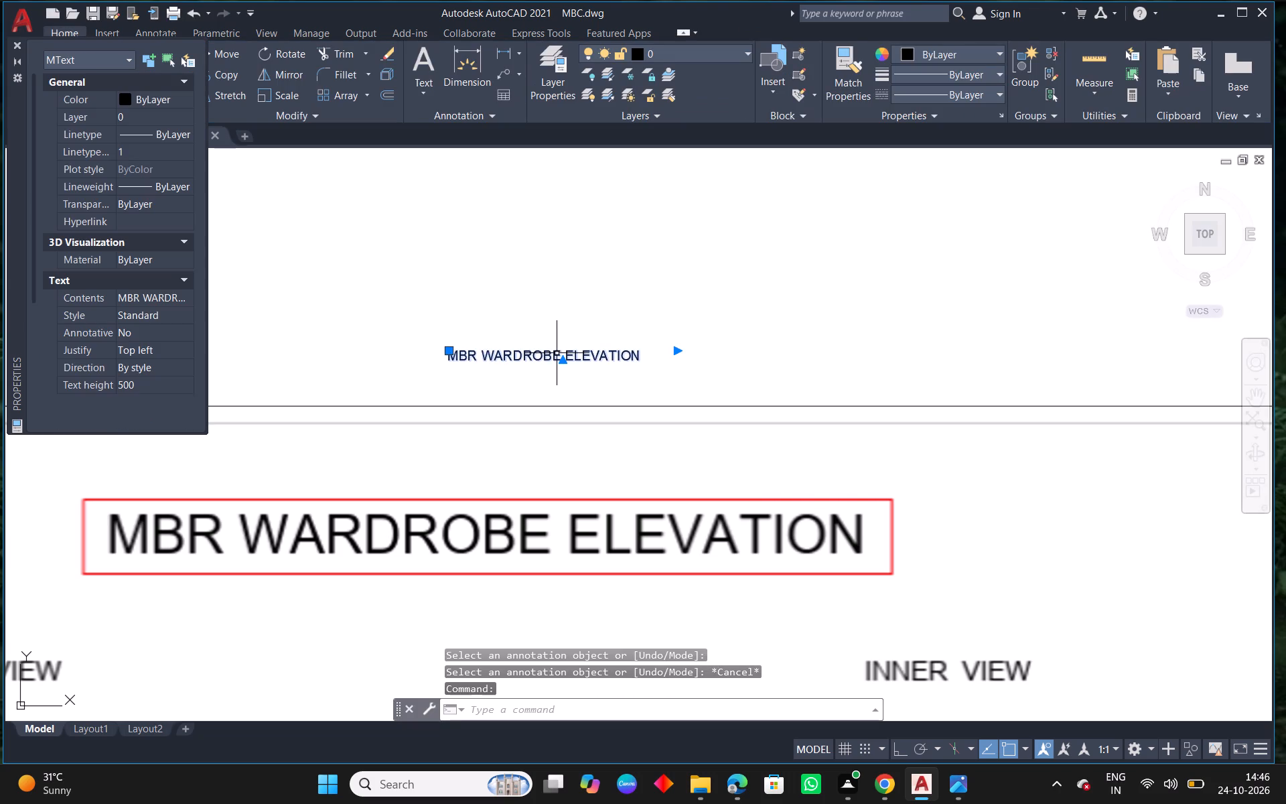
left_click(447, 350)
scroll(384, 509, "down", 3)
middle_click_drag(416, 513, 731, 346)
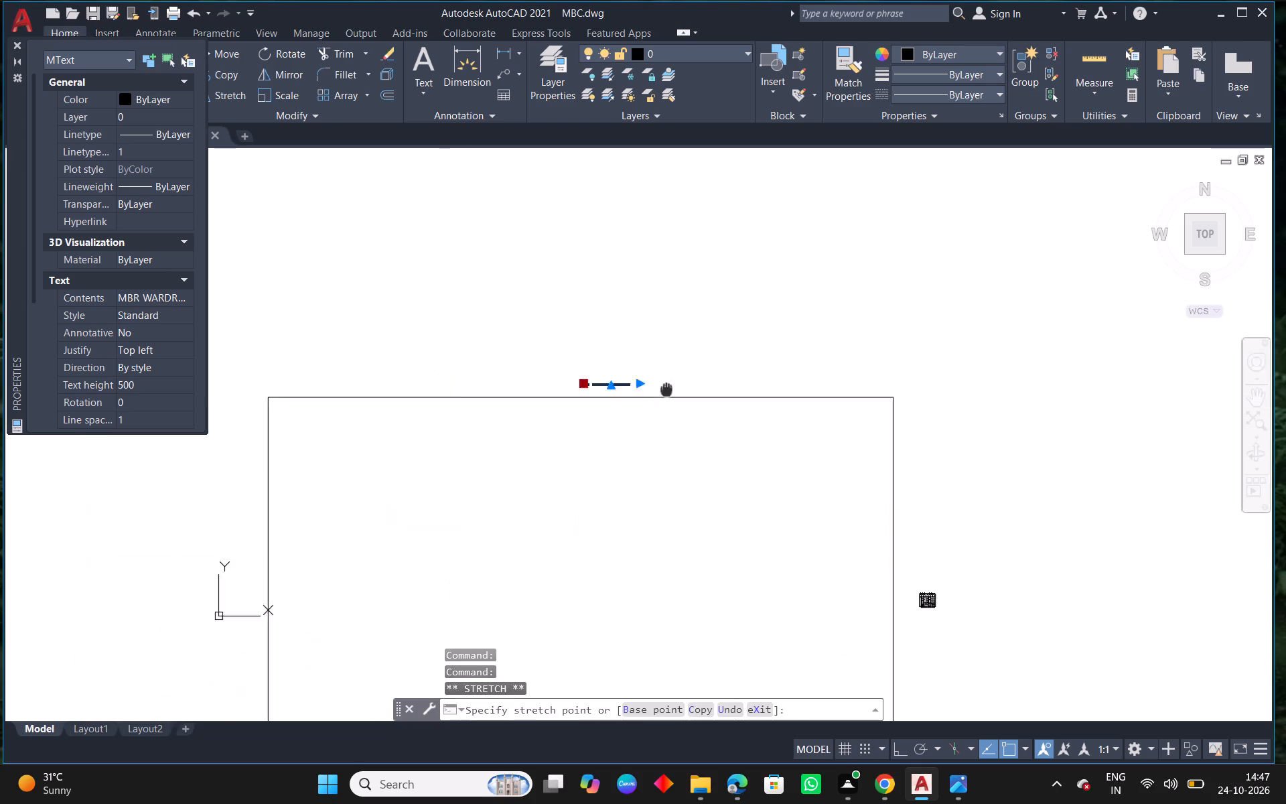
middle_click_drag(731, 346, 803, 249)
scroll(803, 249, "down", 2)
scroll(571, 424, "up", 4)
scroll(496, 249, "up", 3)
scroll(447, 299, "up", 1)
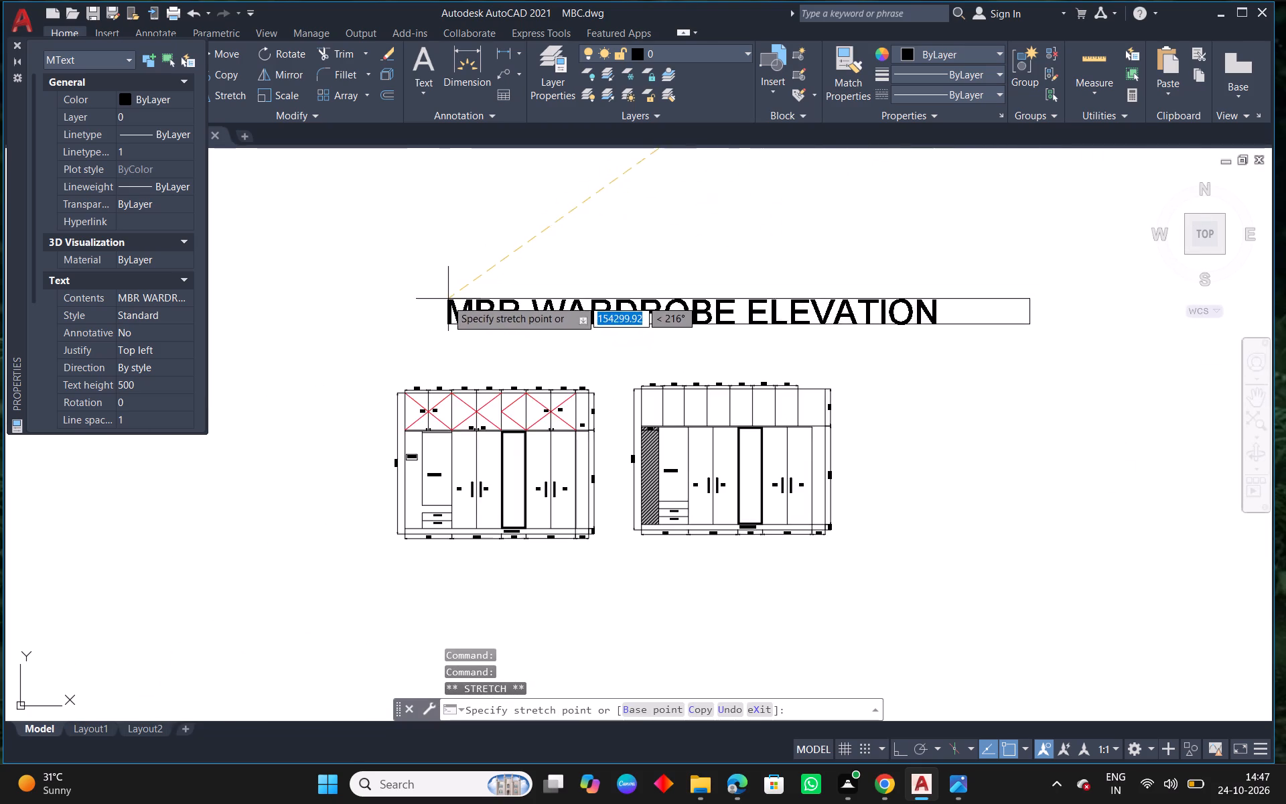
left_click(355, 316)
key("Escape")
Move the inner view and both side views together so the inner view sits in line beside the two outer-view drawings.
scroll(396, 312, "down", 2)
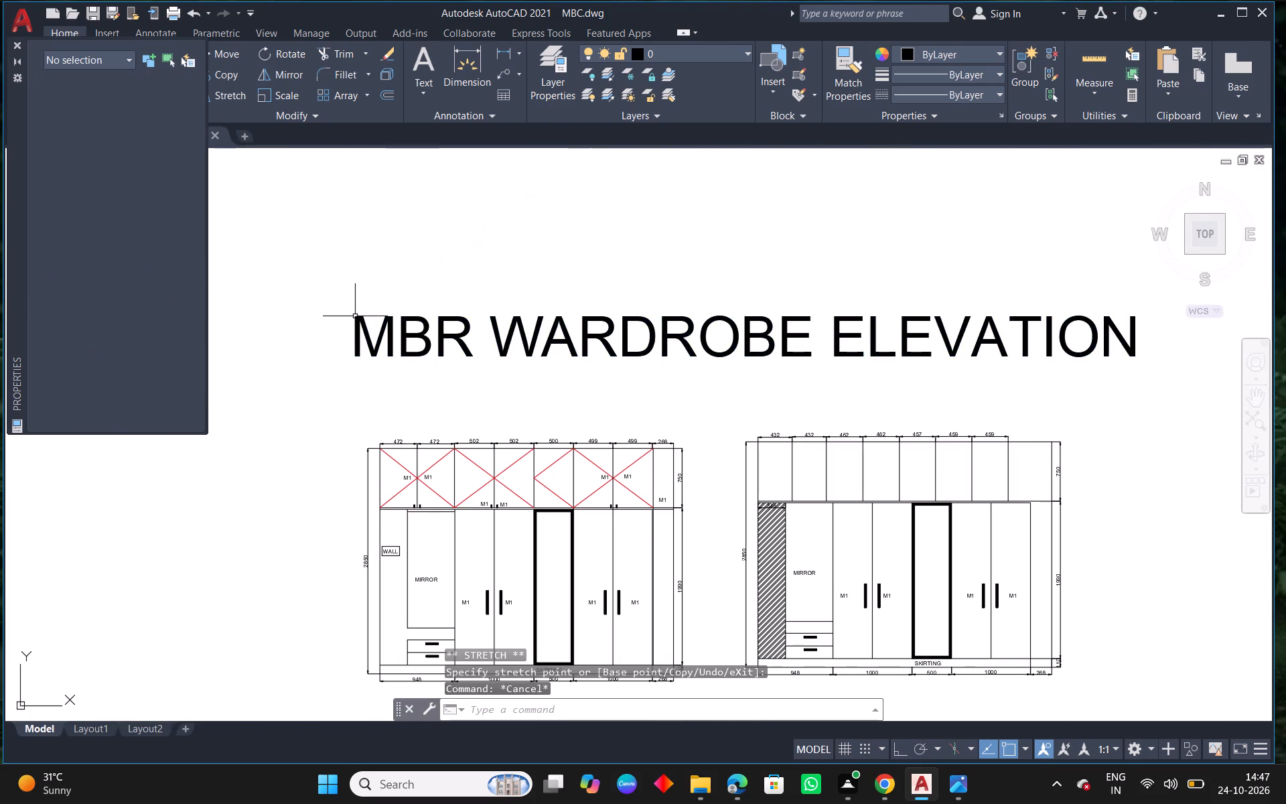
scroll(433, 325, "down", 4)
scroll(762, 384, "down", 2)
middle_click_drag(877, 387, 457, 383)
scroll(489, 401, "down", 1)
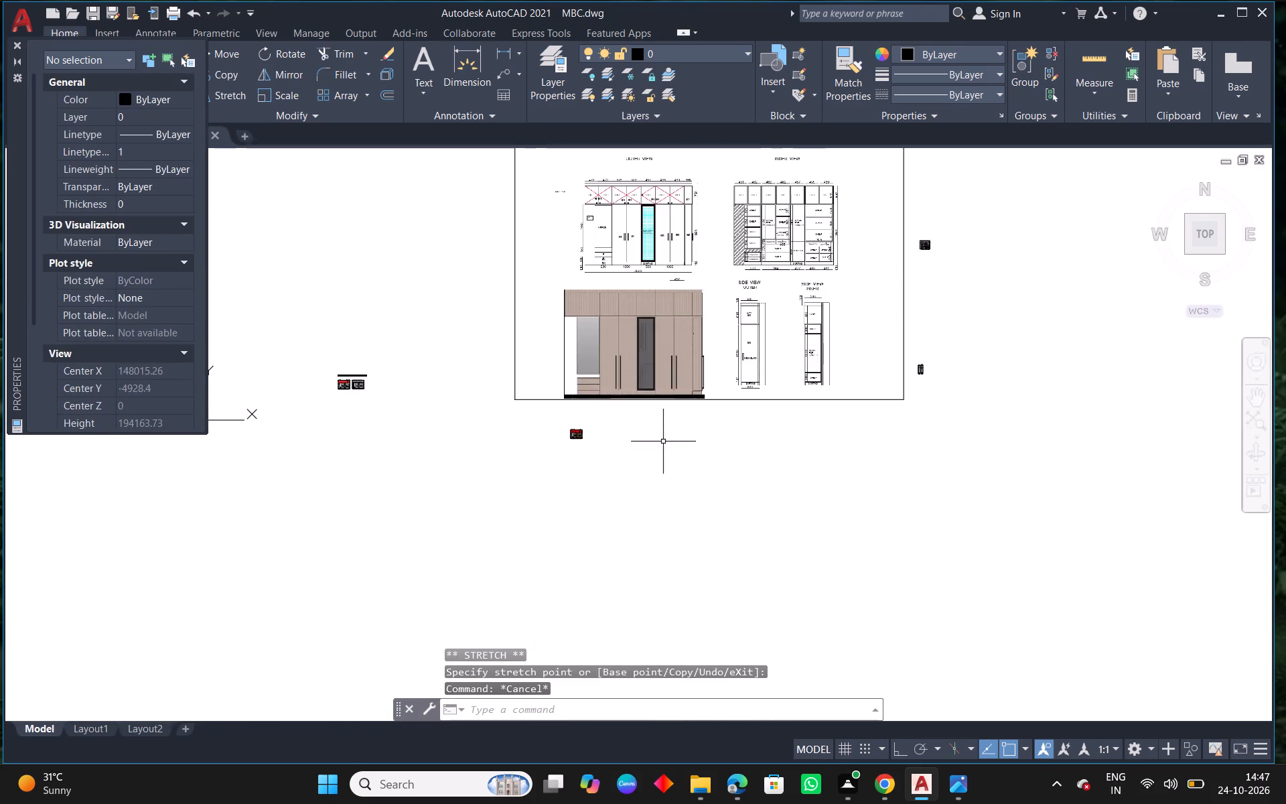
scroll(564, 419, "up", 4)
scroll(606, 438, "down", 4)
middle_click_drag(882, 433, 722, 505)
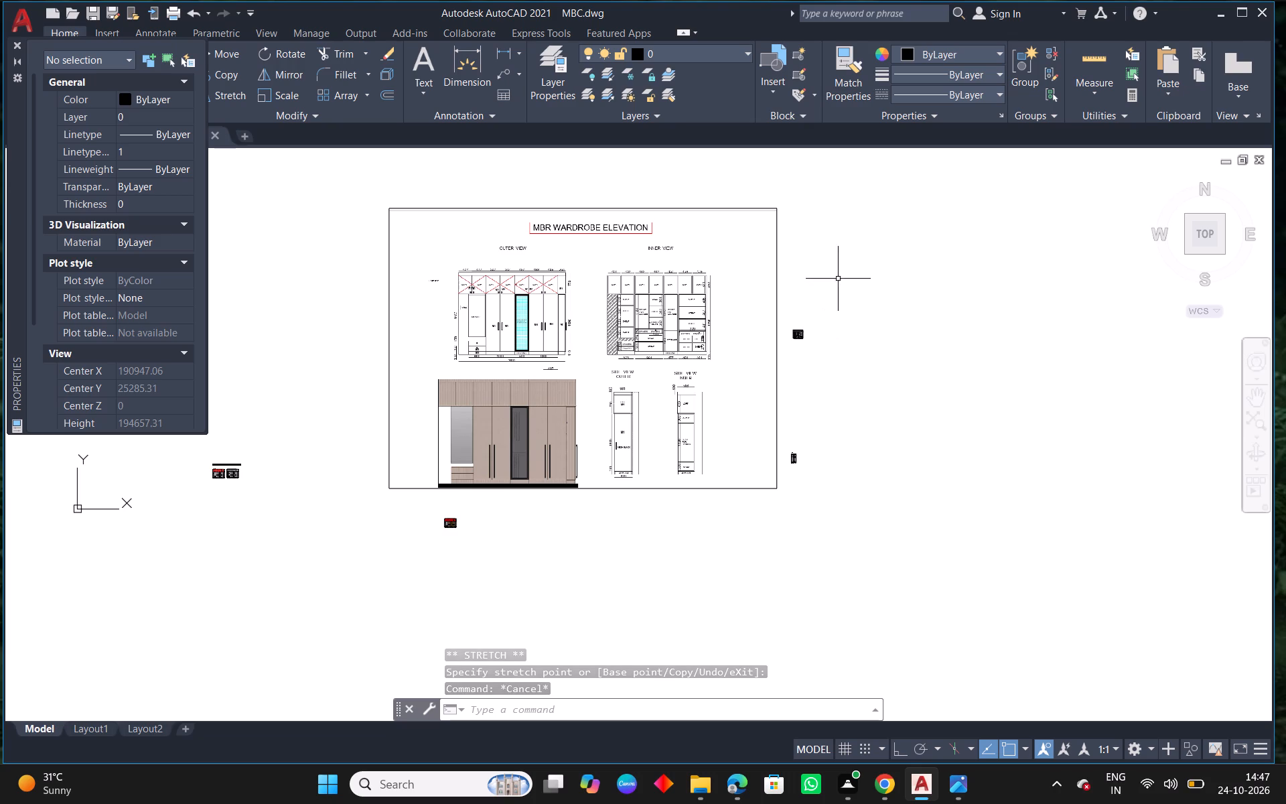
left_click_drag(838, 279, 827, 325)
left_click(786, 500)
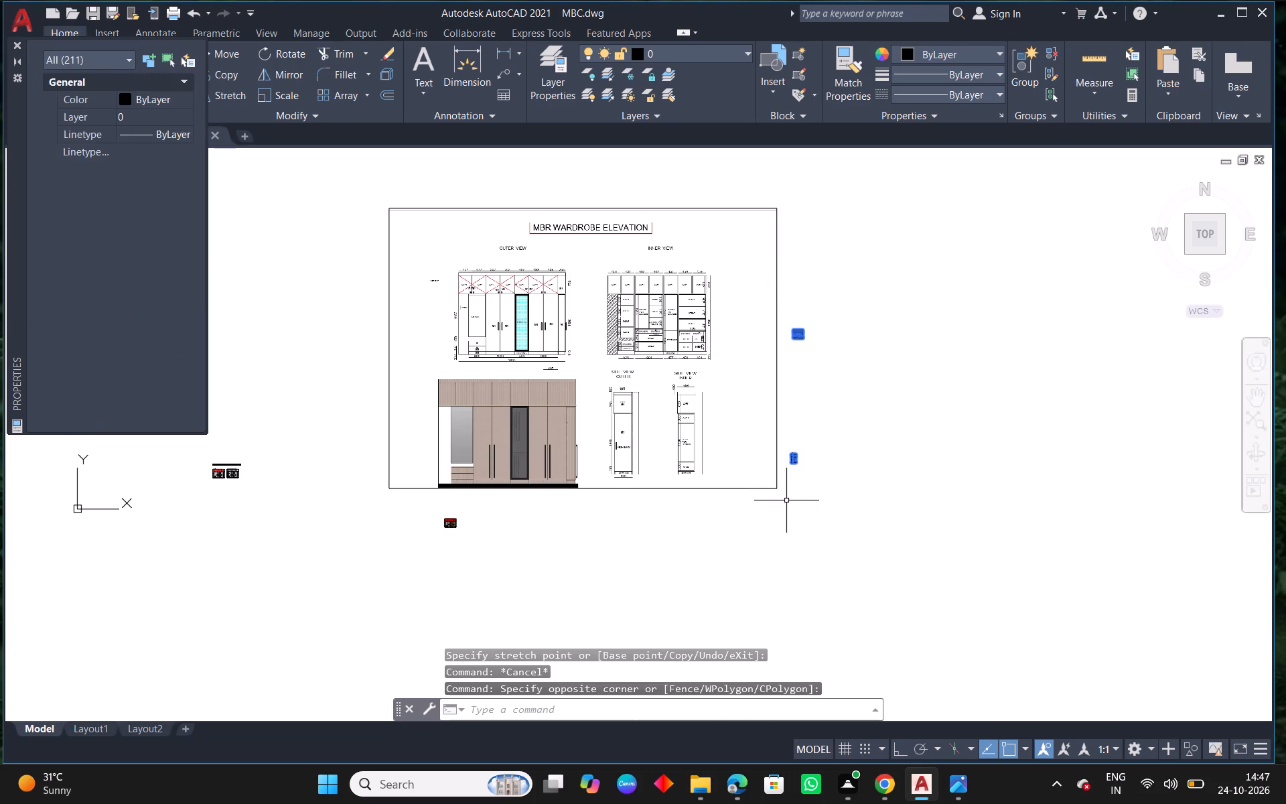
key("m")
key("space")
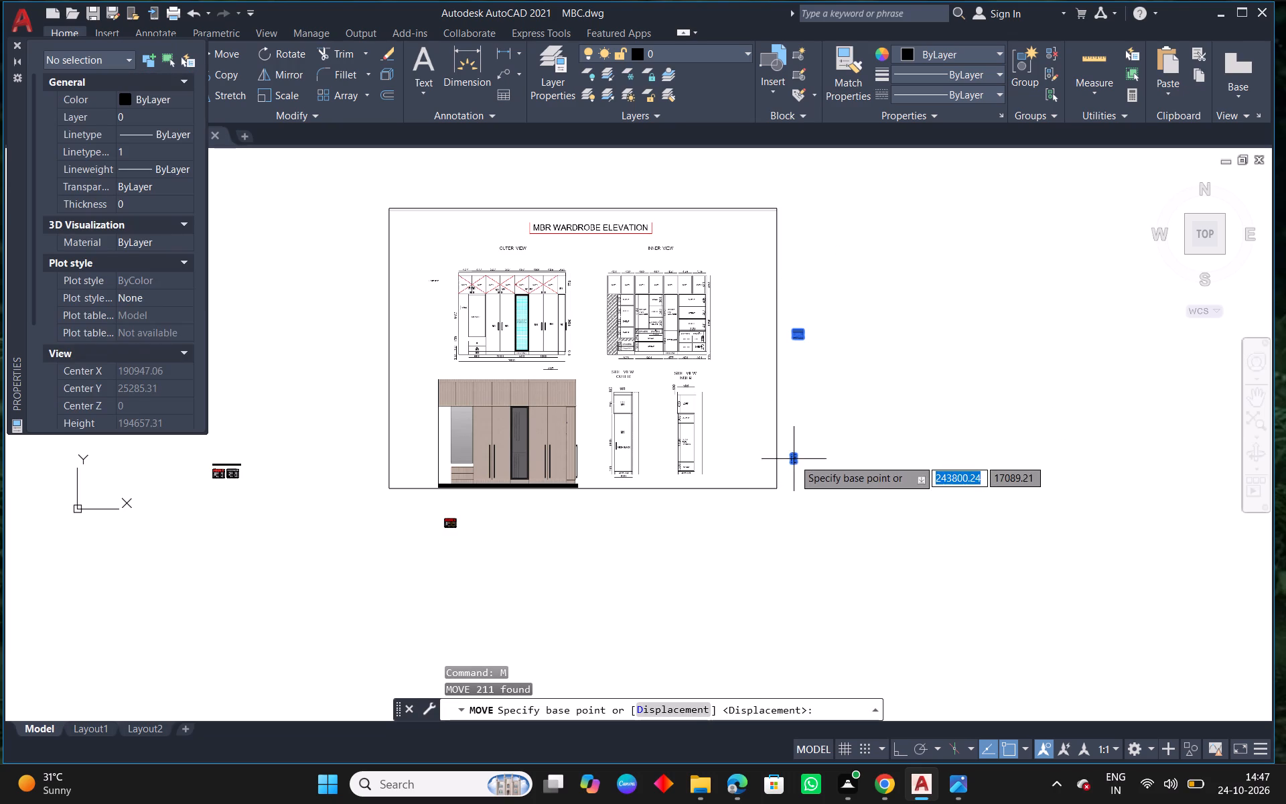
left_click(802, 465)
middle_click_drag(346, 533, 565, 512)
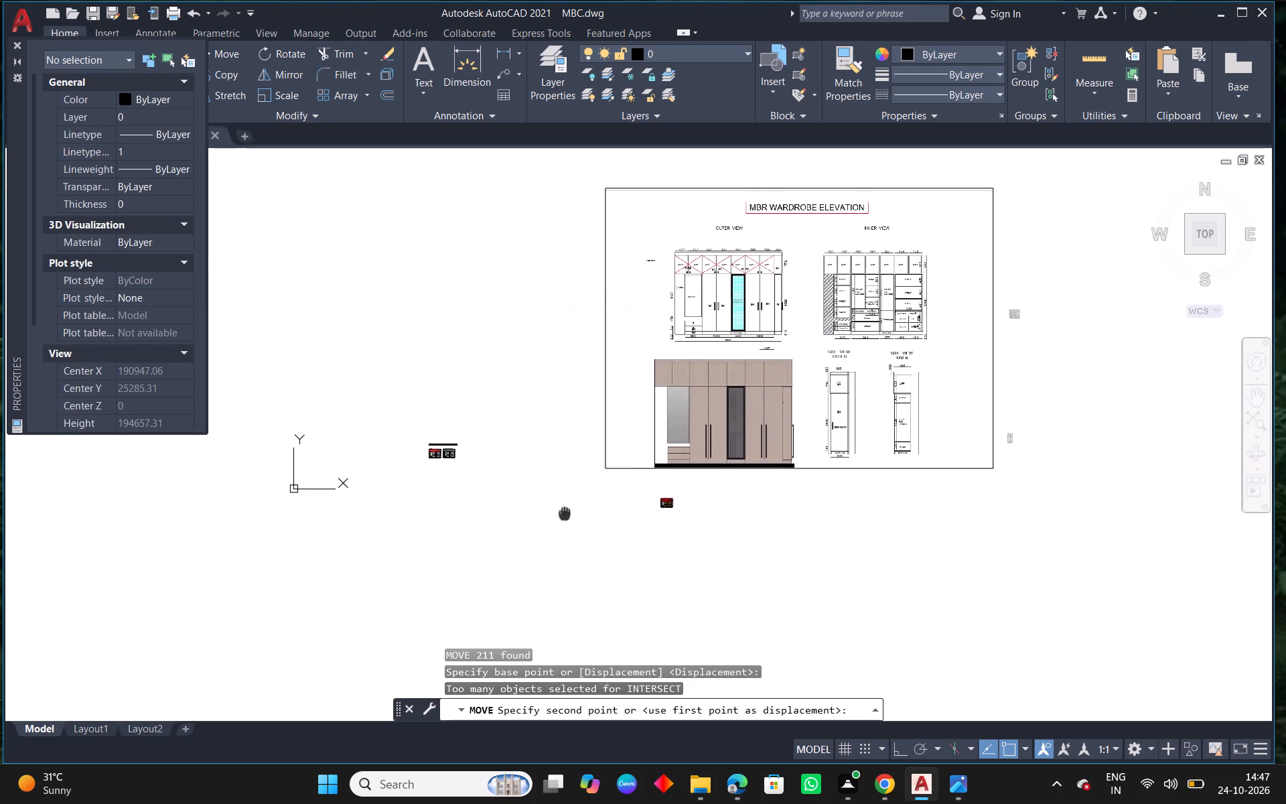
scroll(453, 578, "up", 3)
scroll(530, 569, "down", 2)
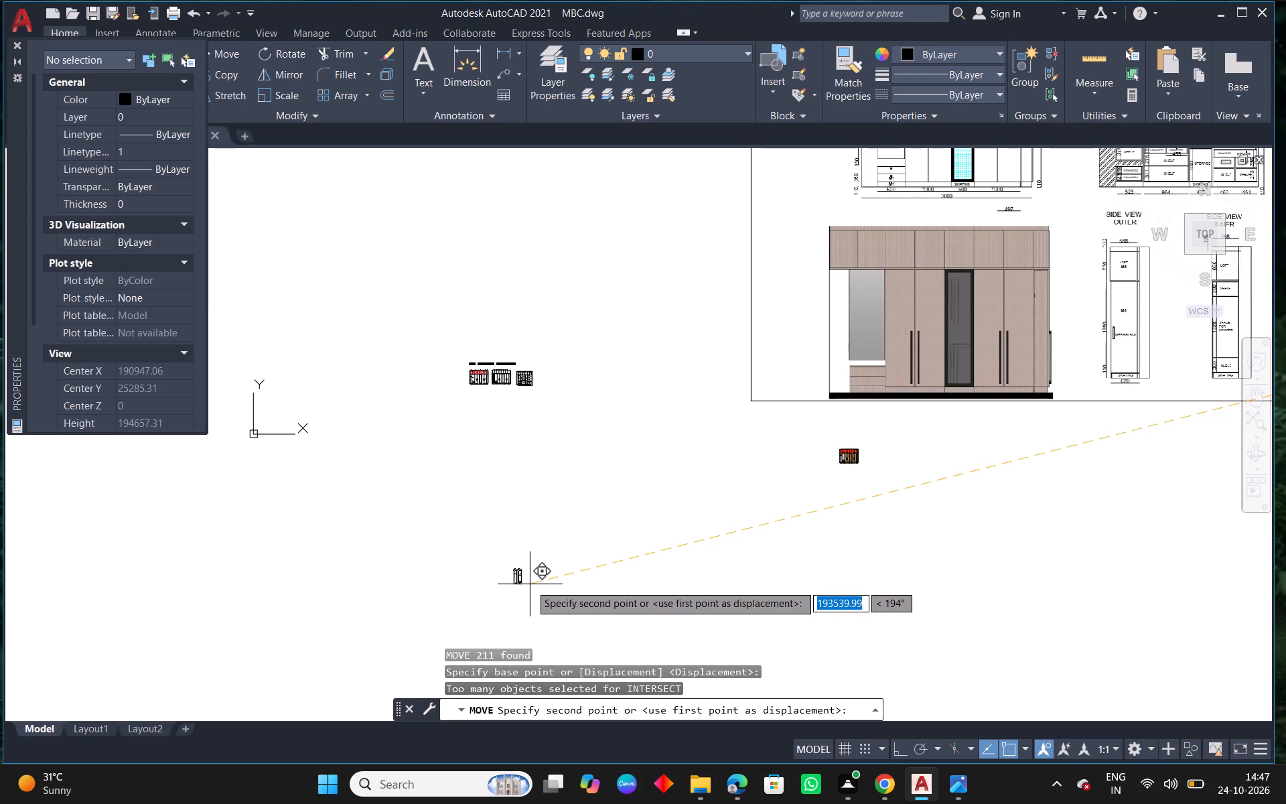
left_click(530, 583)
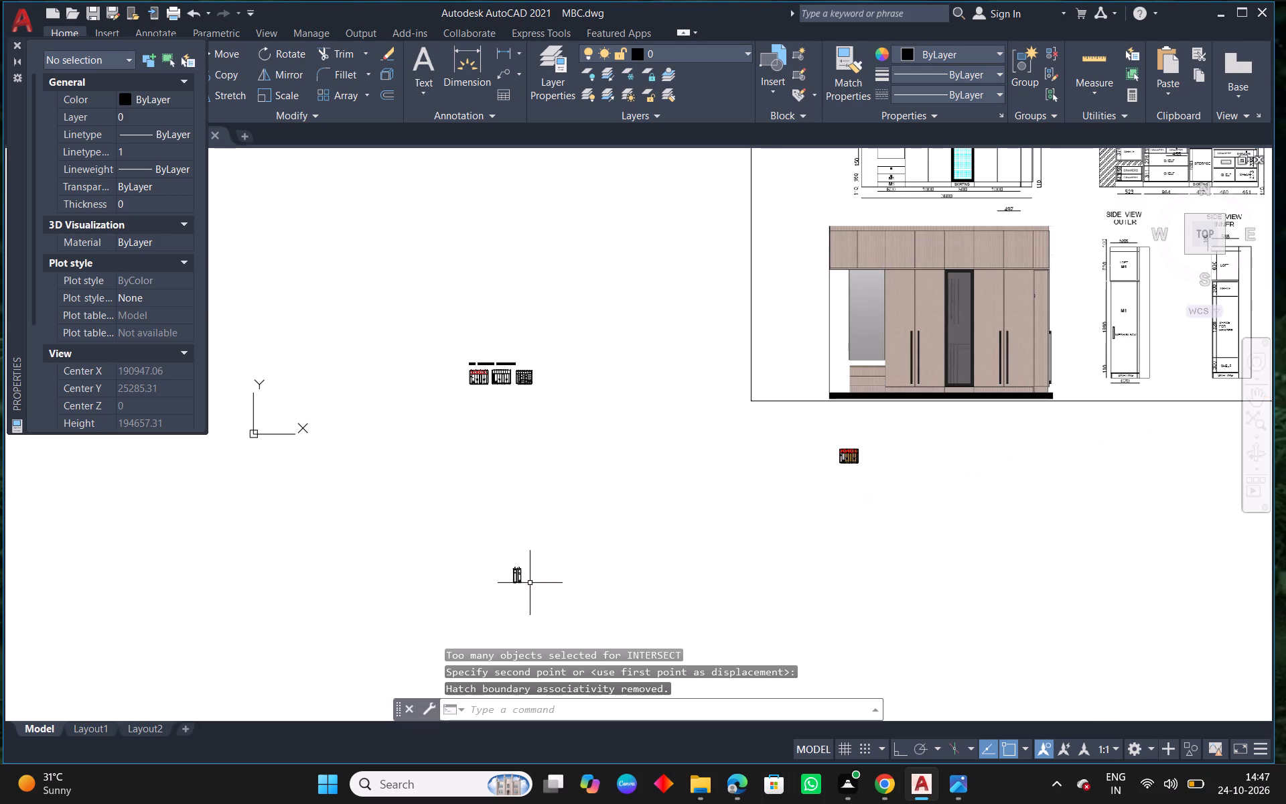
right_click(530, 583)
left_click(411, 490)
left_click(526, 533)
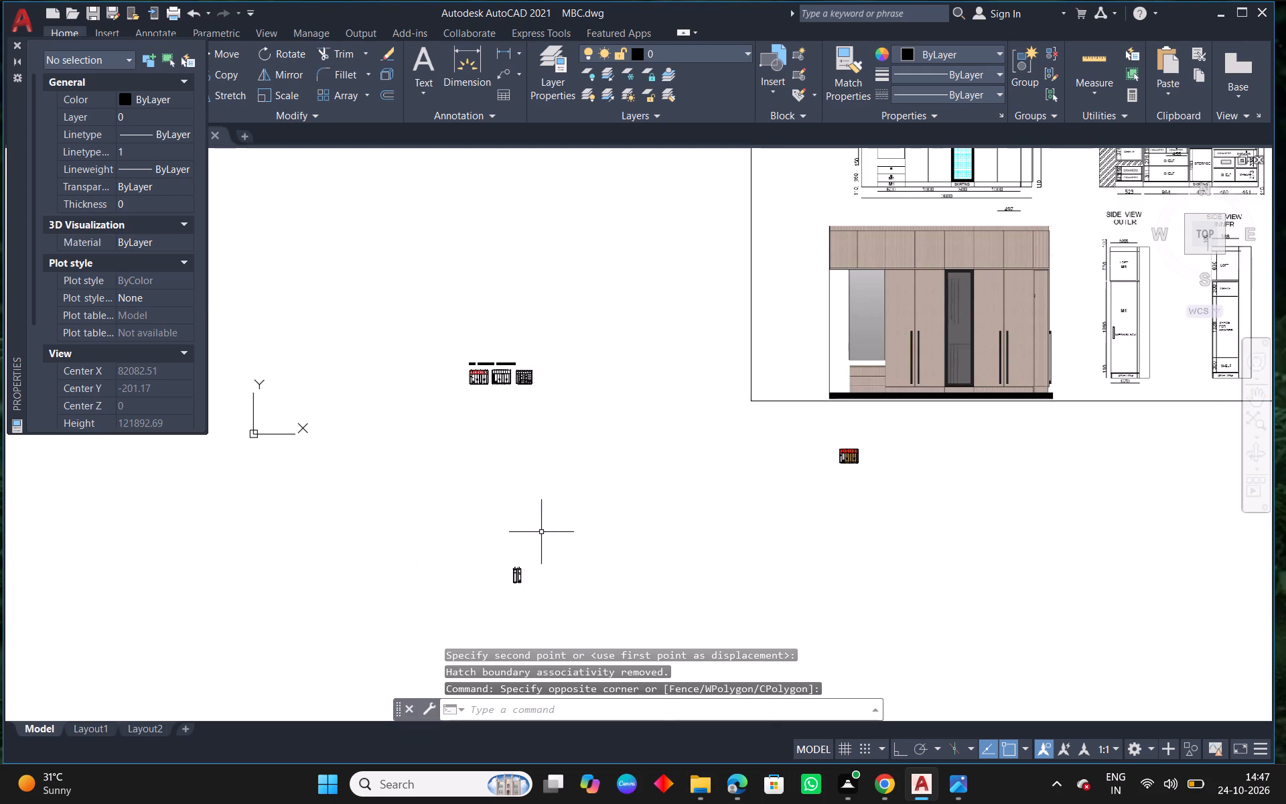
Move the two side views up to directly beneath the inner view.
left_click_drag(545, 524, 506, 571)
left_click(488, 594)
type("M")
key("space")
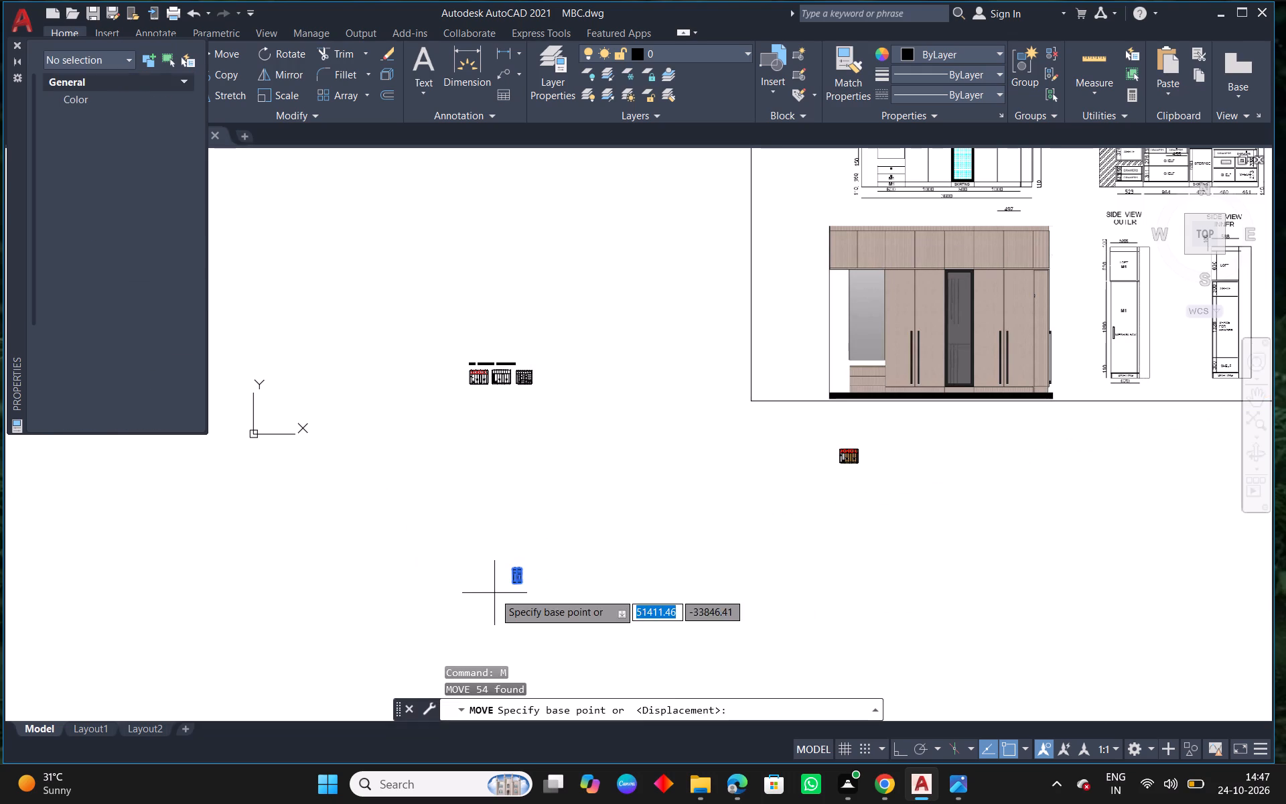
left_click(500, 593)
scroll(498, 415, "up", 4)
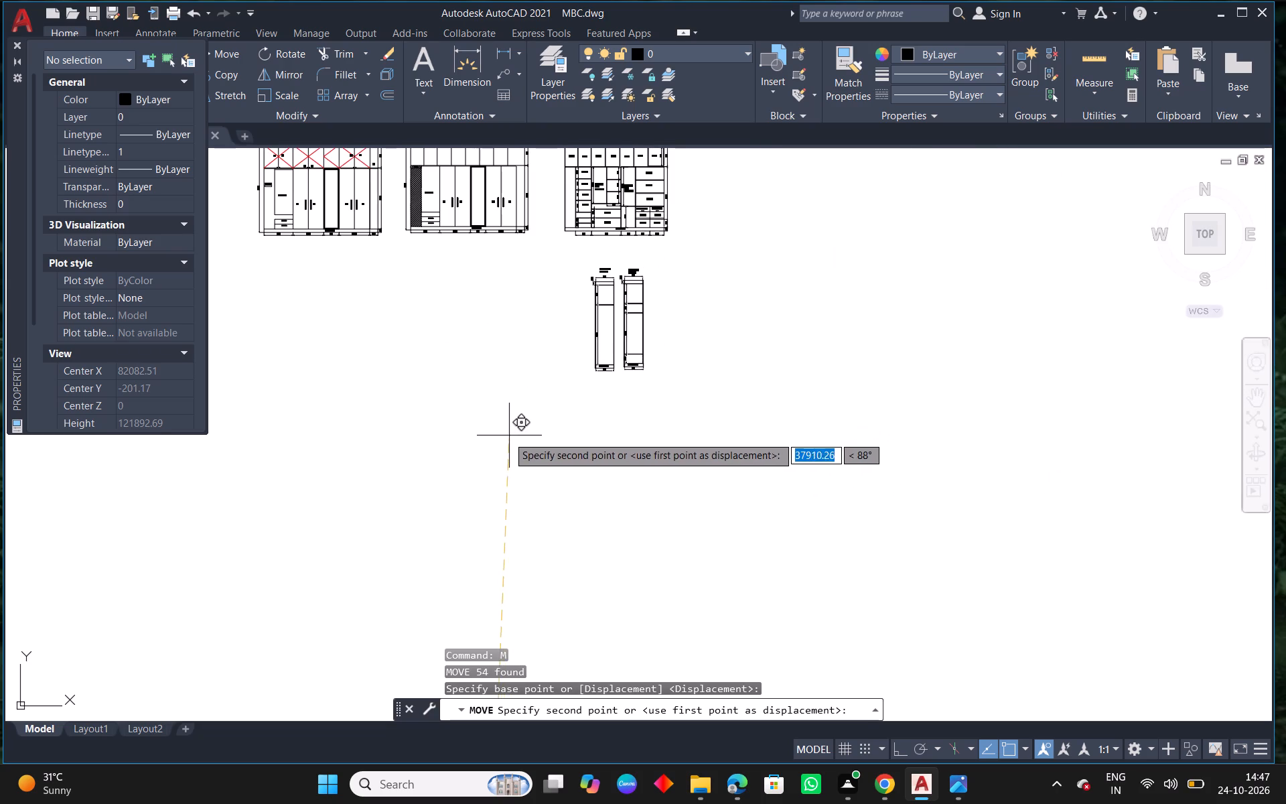
left_click(508, 436)
key("Escape")
Move the solid-filled elevation copy beneath the outer-view drawings, level with the side views.
scroll(618, 455, "down", 3)
middle_click_drag(819, 515, 606, 413)
scroll(606, 413, "down", 1)
left_click_drag(1011, 414, 1047, 410)
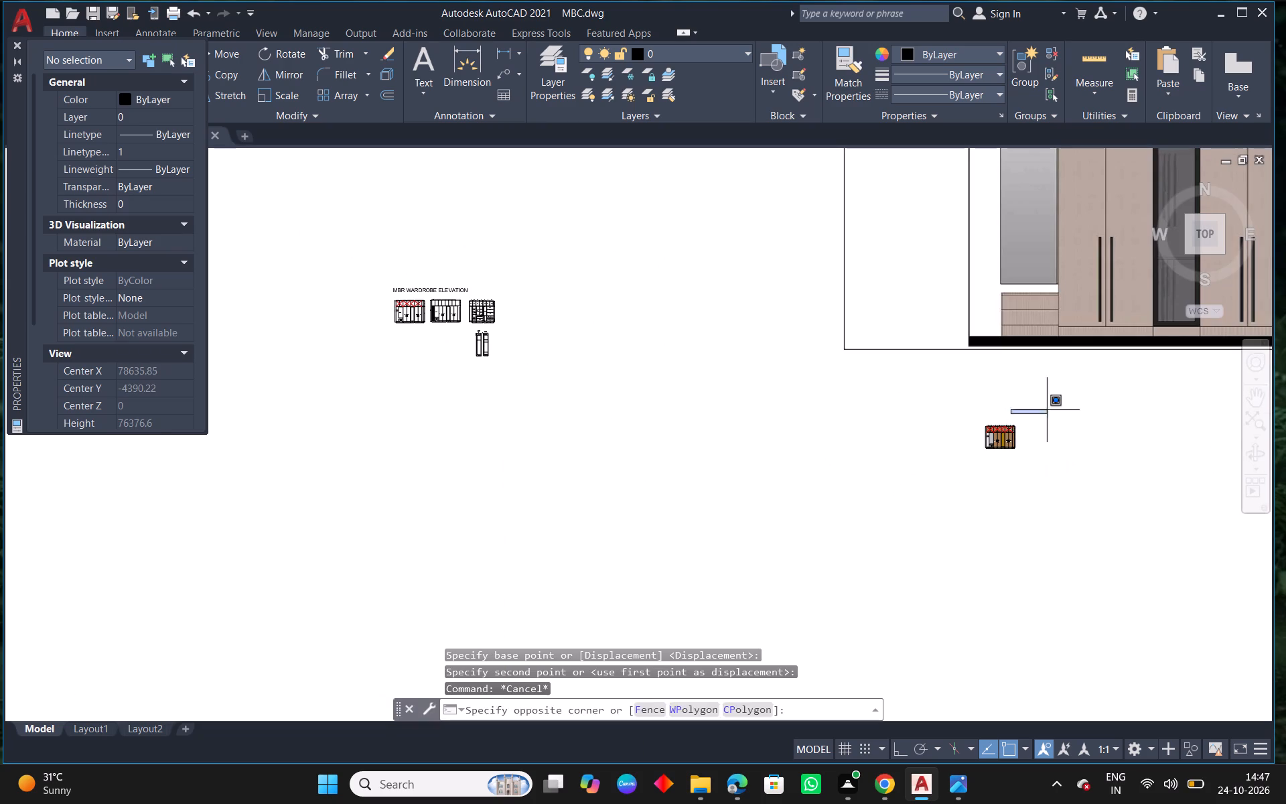
left_click_drag(1058, 411, 1015, 443)
left_click_drag(1037, 474, 1001, 429)
left_click(947, 373)
type("M")
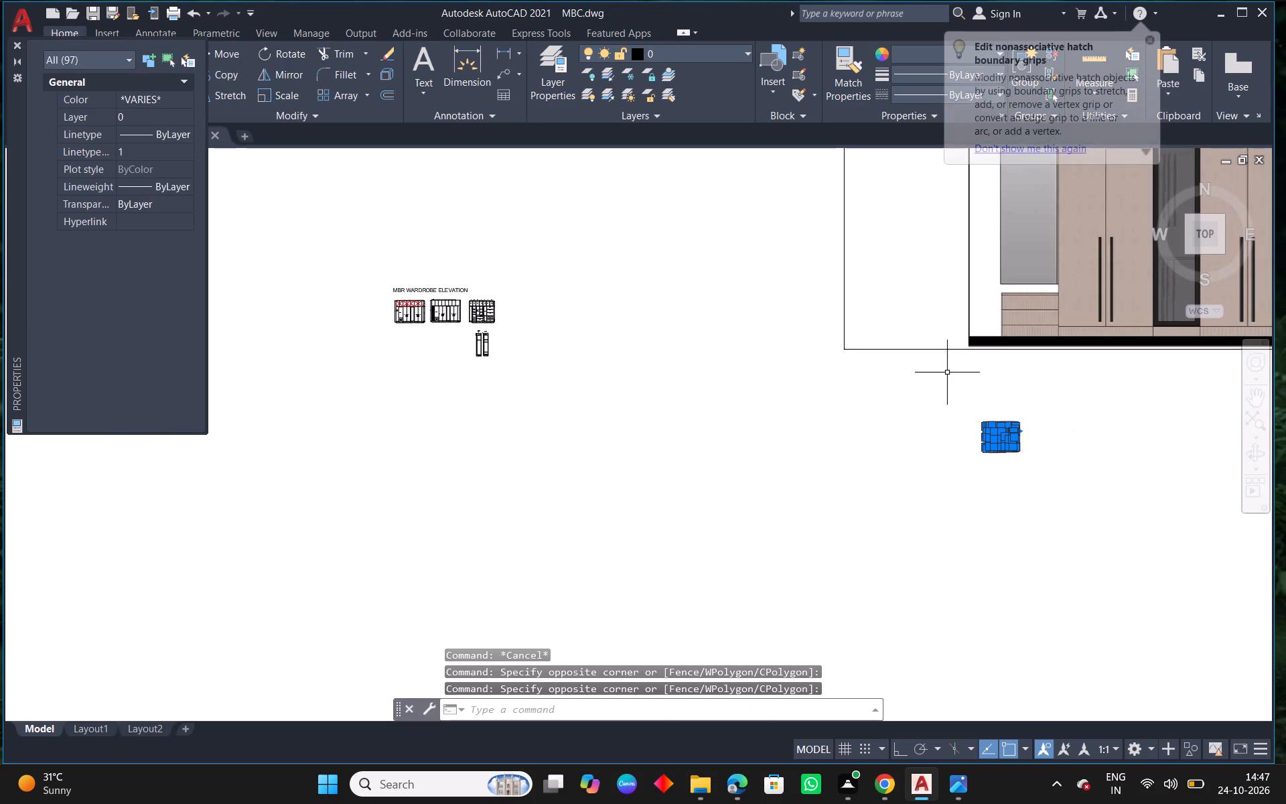
key("space")
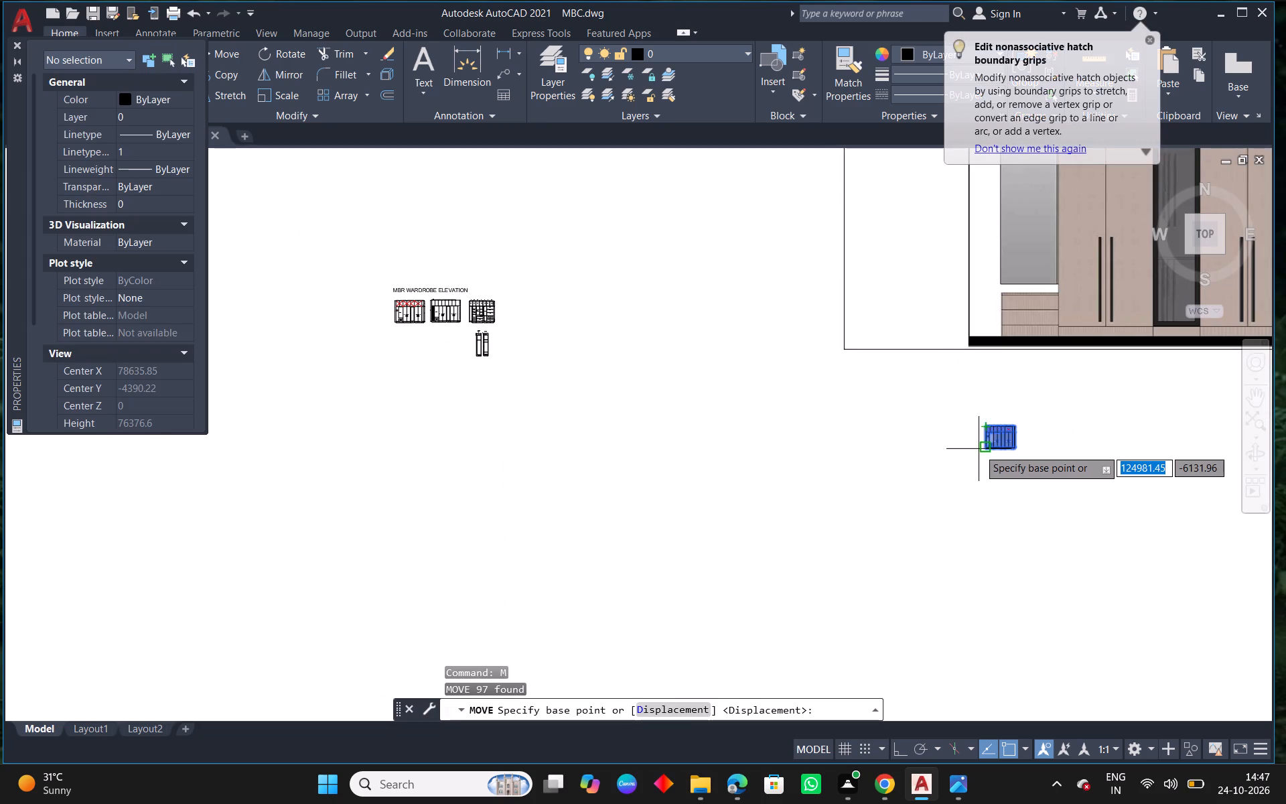
left_click(981, 449)
scroll(387, 365, "up", 2)
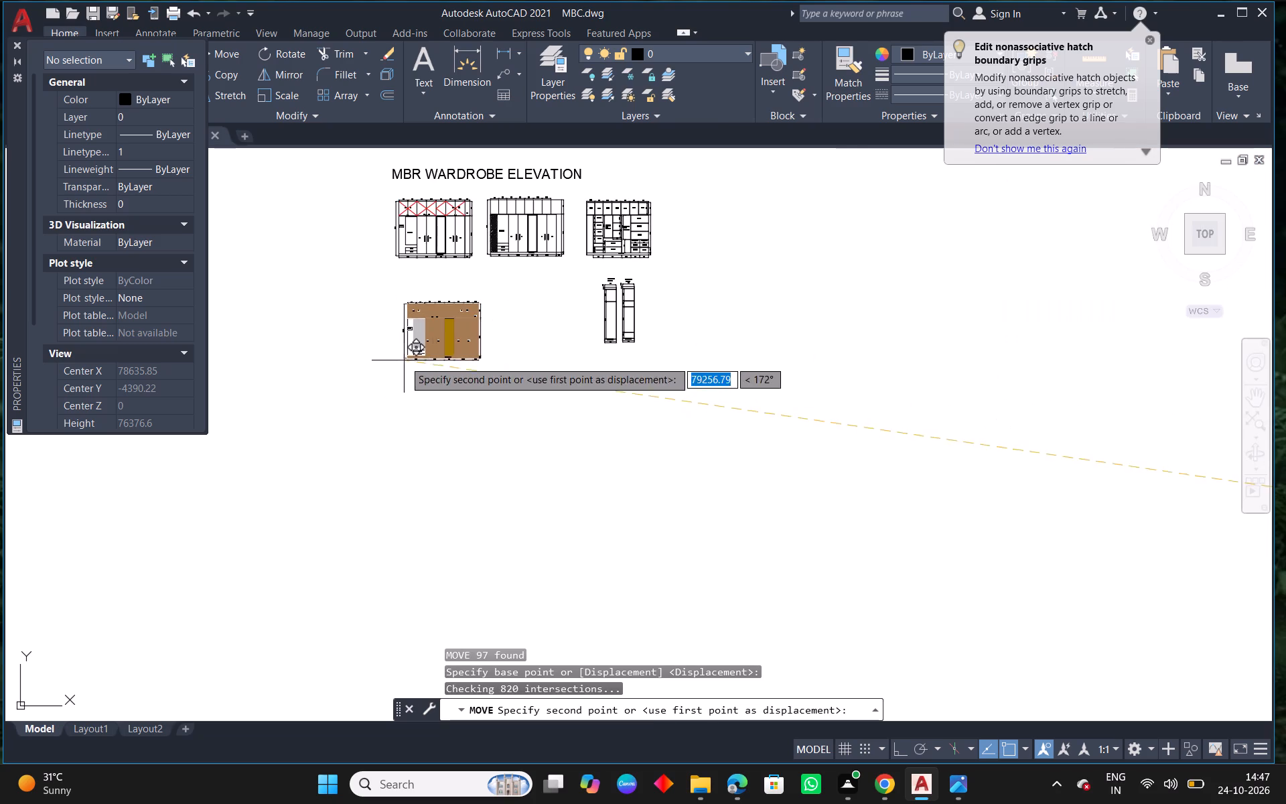
scroll(471, 340, "up", 1)
left_click(467, 351)
key("Escape")
Set the MBR WARDROBE ELEVATION title's text height to 400.
middle_click_drag(603, 336, 601, 450)
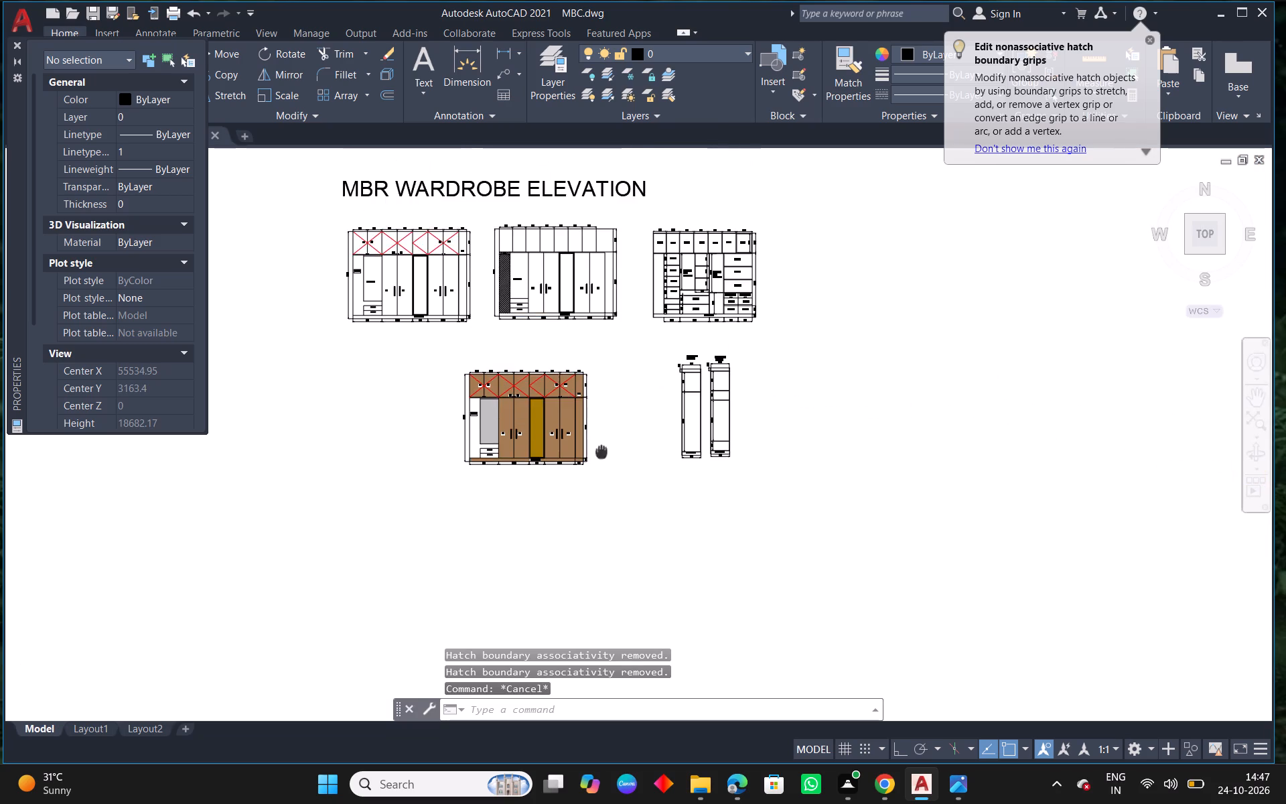
scroll(602, 450, "down", 1)
left_click(537, 281)
scroll(530, 283, "up", 2)
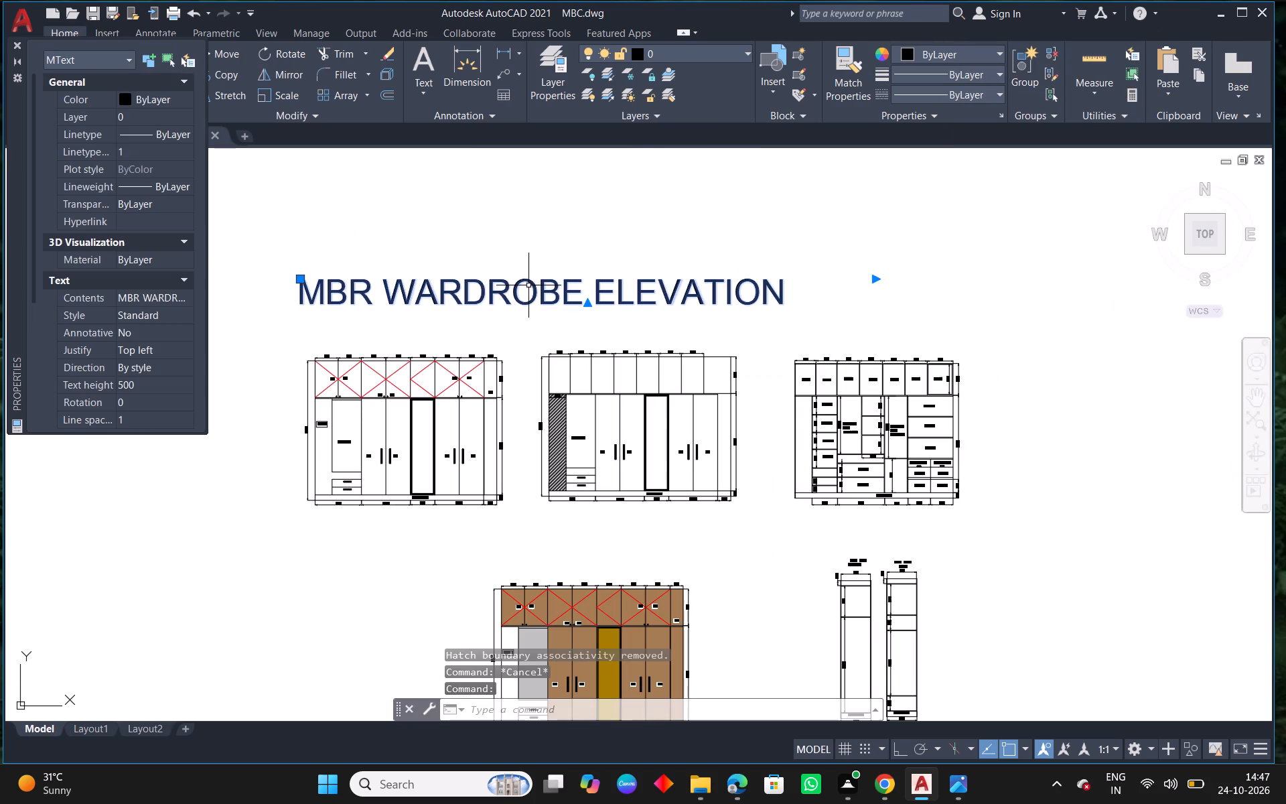
left_click_drag(299, 276, 313, 276)
left_click(413, 281)
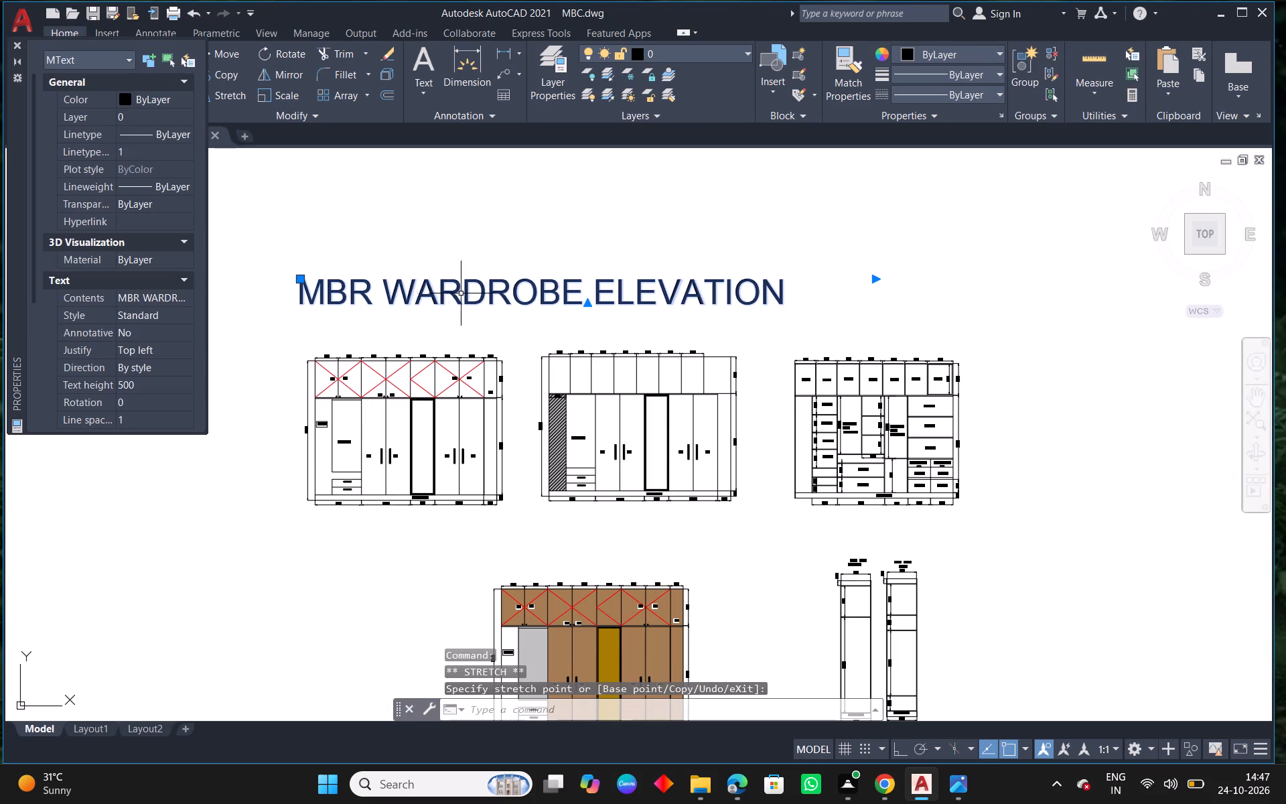
left_click(145, 382)
key("BackSpace")
type("400")
key("Return")
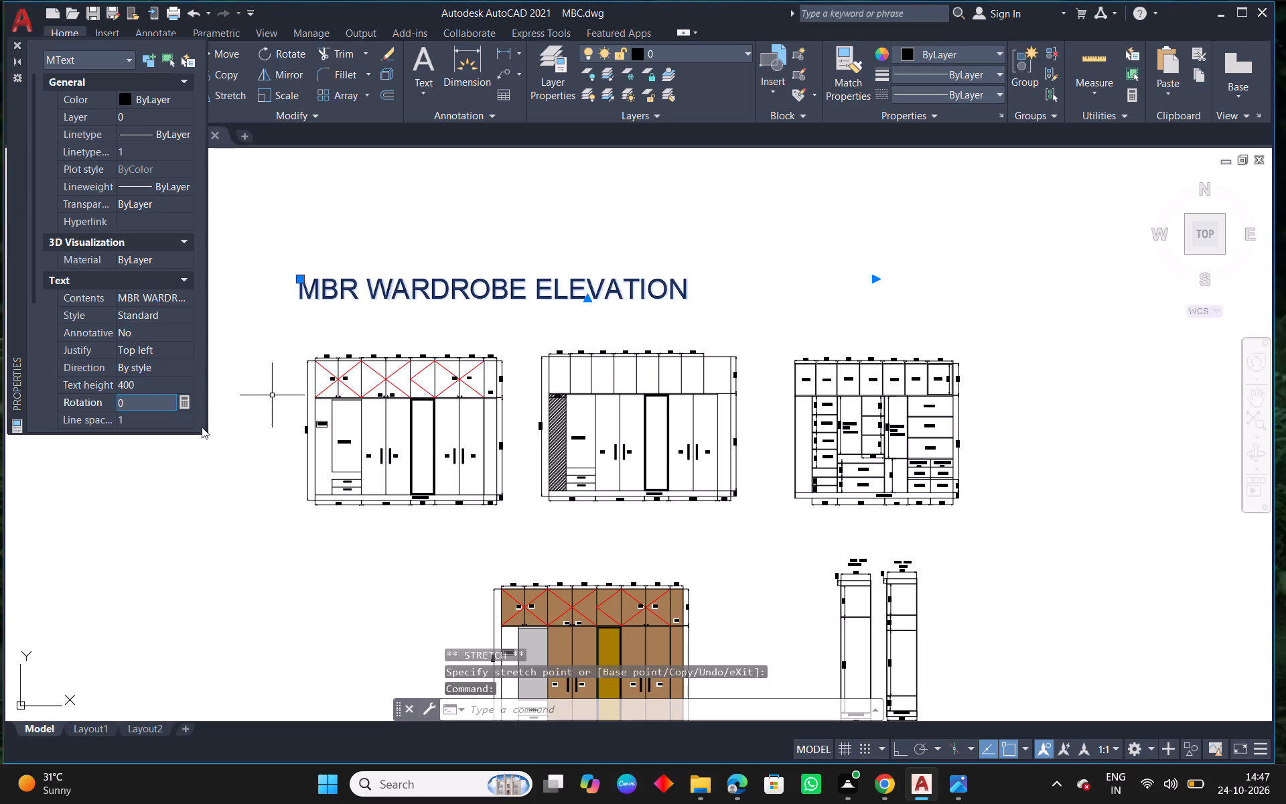
Move the title closer to the drawings and centre it above the upper row of three views.
left_click(297, 281)
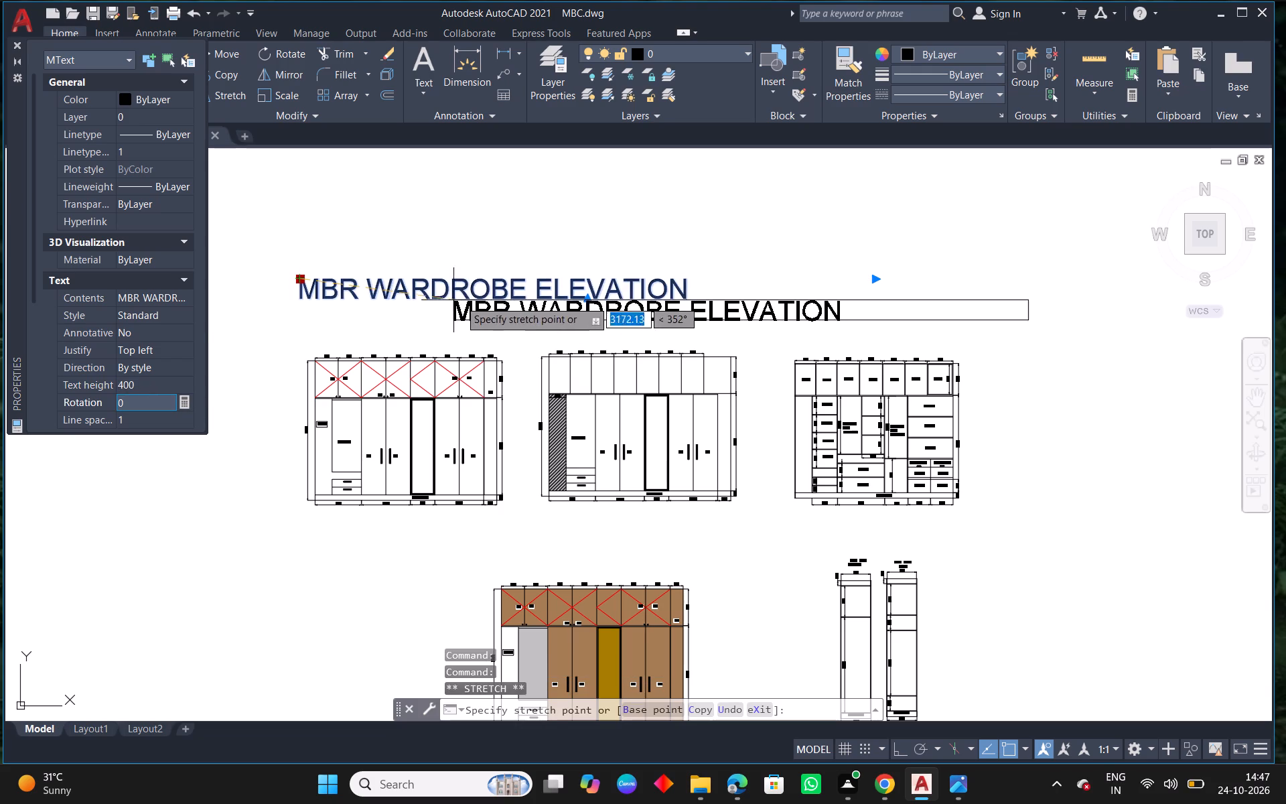
left_click(454, 305)
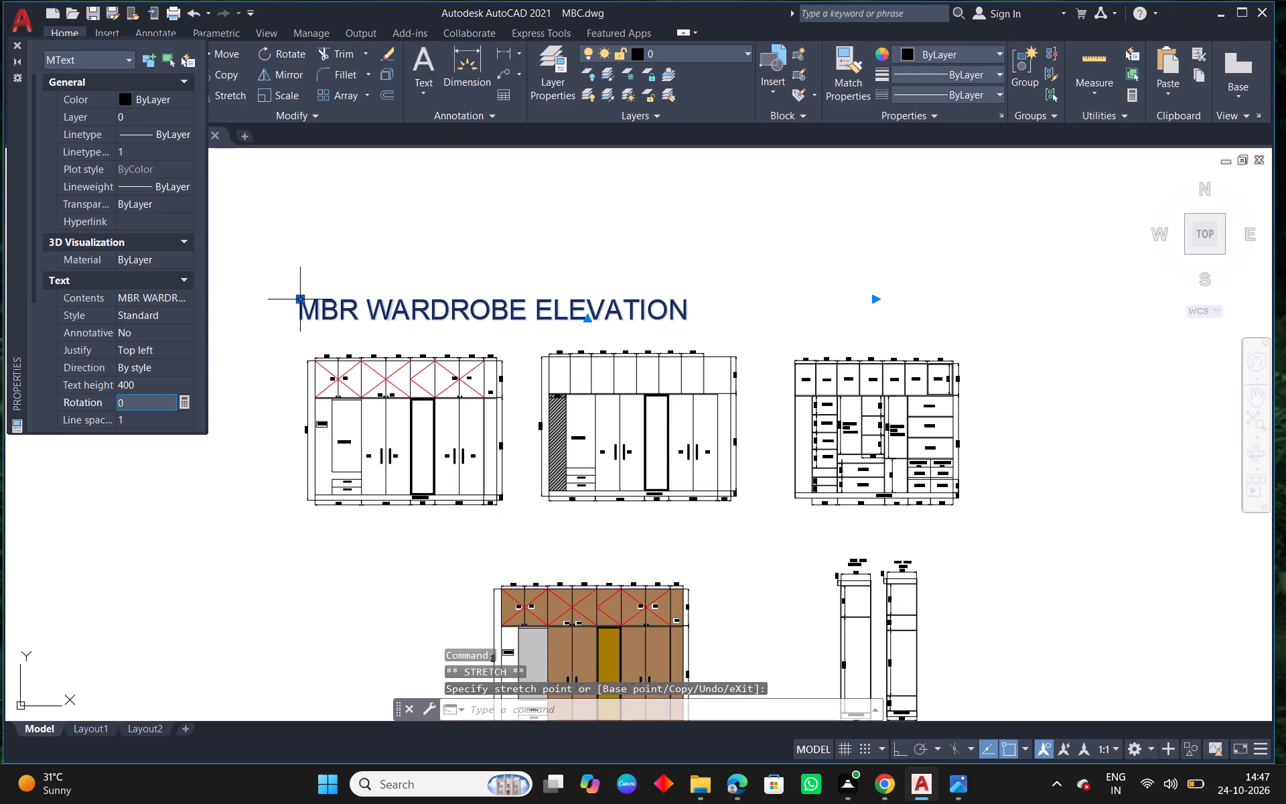
left_click_drag(299, 297, 307, 298)
left_click(484, 299)
key("Escape")
scroll(571, 323, "down", 3)
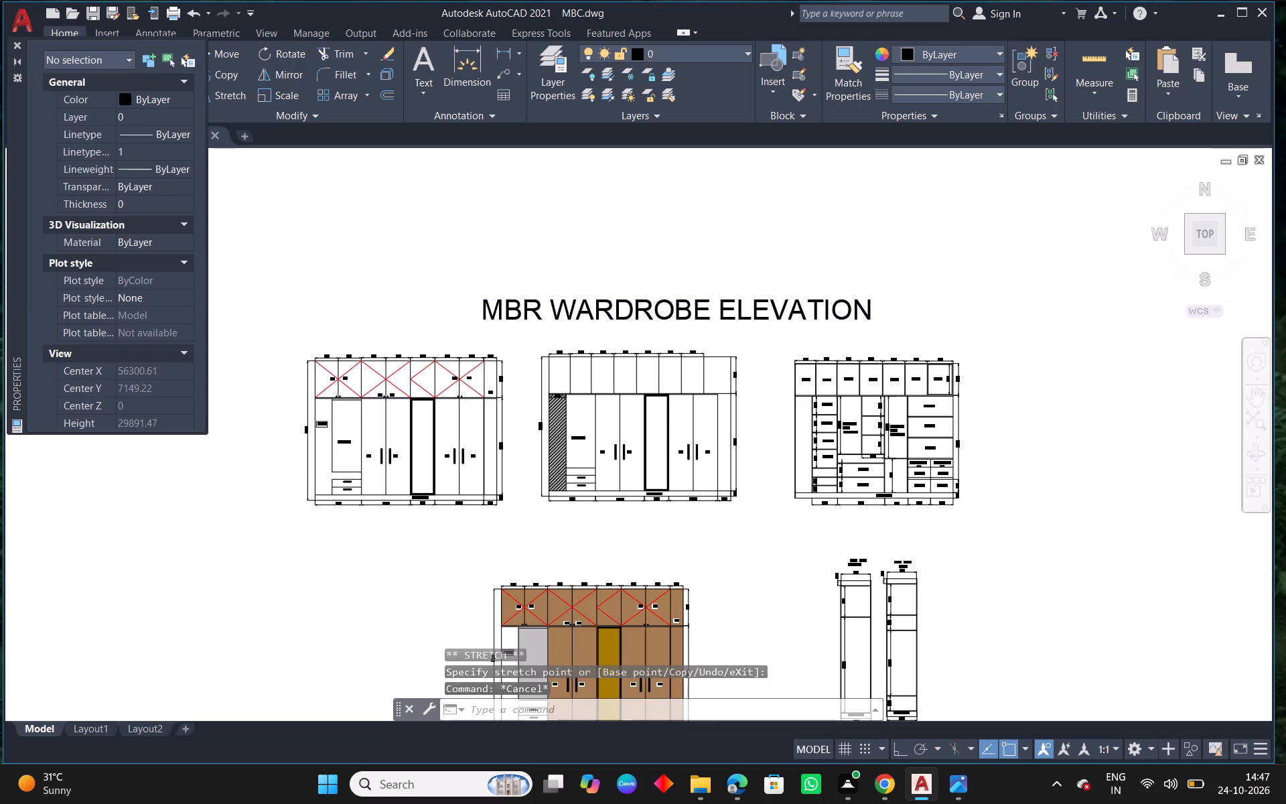
Move the solid-filled elevation and both side views together upward, closer to the upper row of views.
left_click(845, 614)
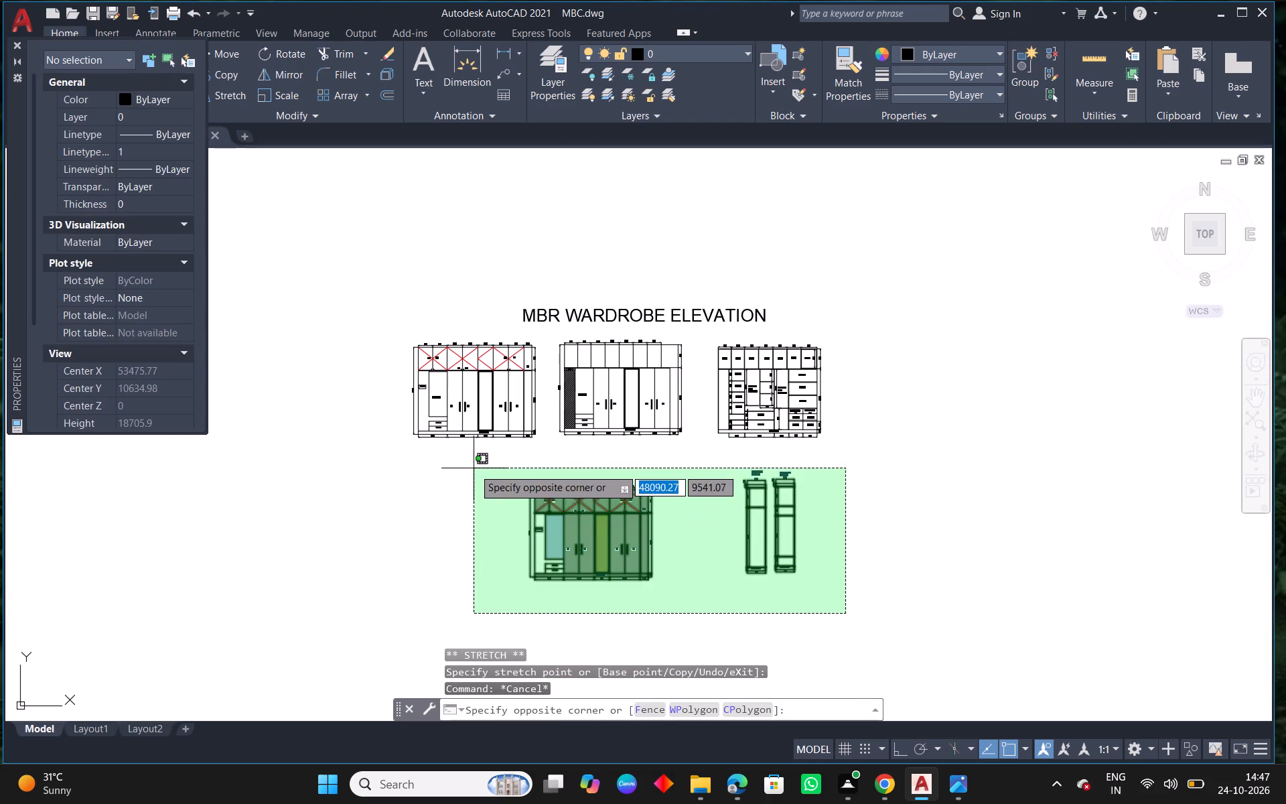
left_click(474, 468)
type("M")
key("space")
scroll(686, 505, "up", 1)
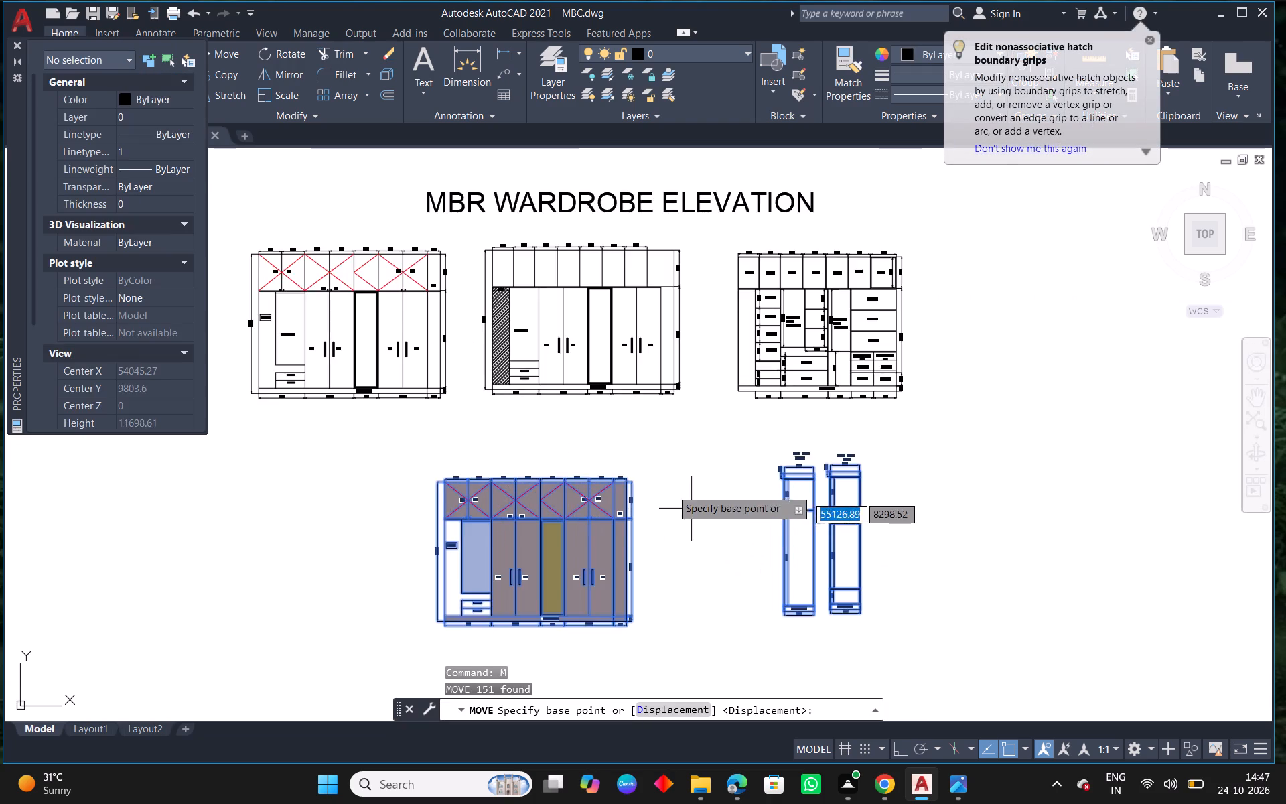
scroll(645, 481, "up", 1)
left_click(513, 474)
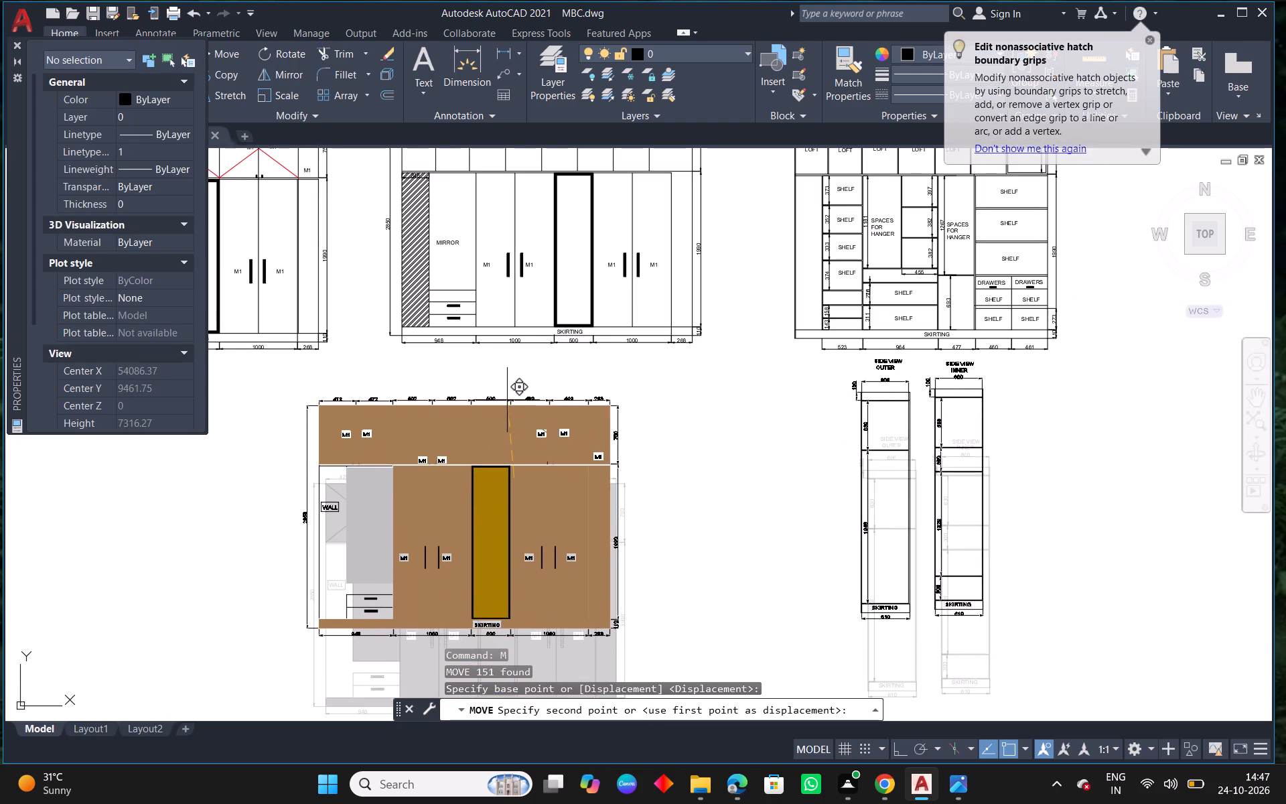
left_click(507, 400)
key("Escape")
Delete the reference sheet image from the drawing.
scroll(688, 484, "down", 1)
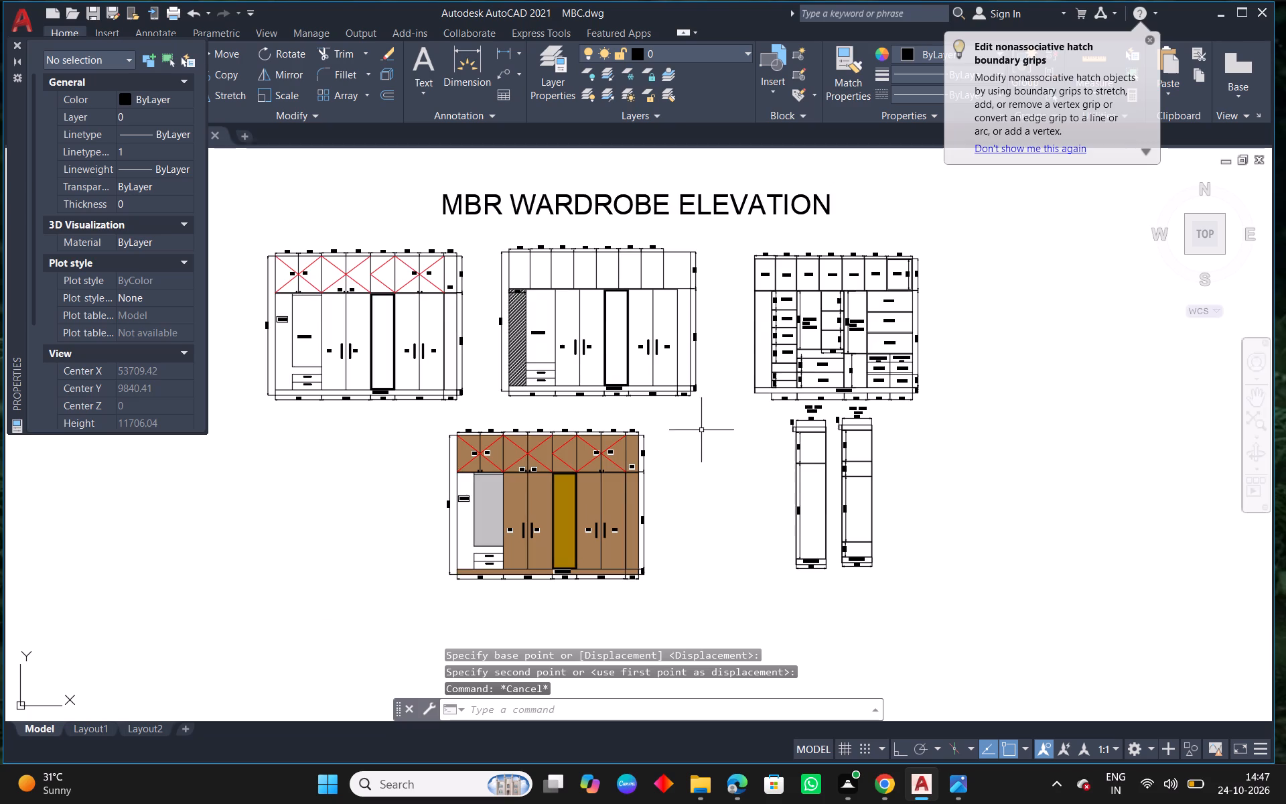
scroll(701, 430, "down", 6)
middle_click_drag(879, 486, 644, 490)
left_click_drag(853, 559, 852, 528)
left_click(732, 381)
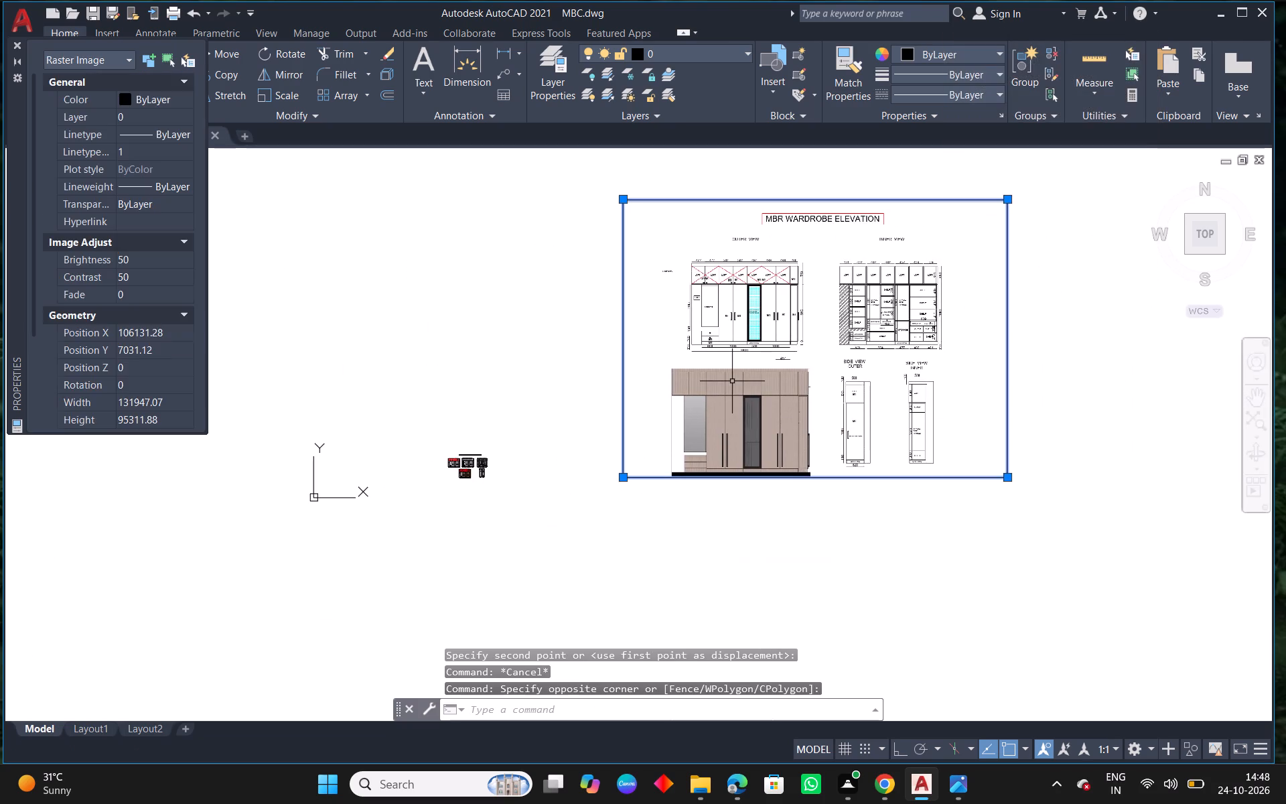
key("Delete")
Save the drawing with the finished wardrobe layout.
left_click_drag(537, 433, 524, 442)
left_click(414, 496)
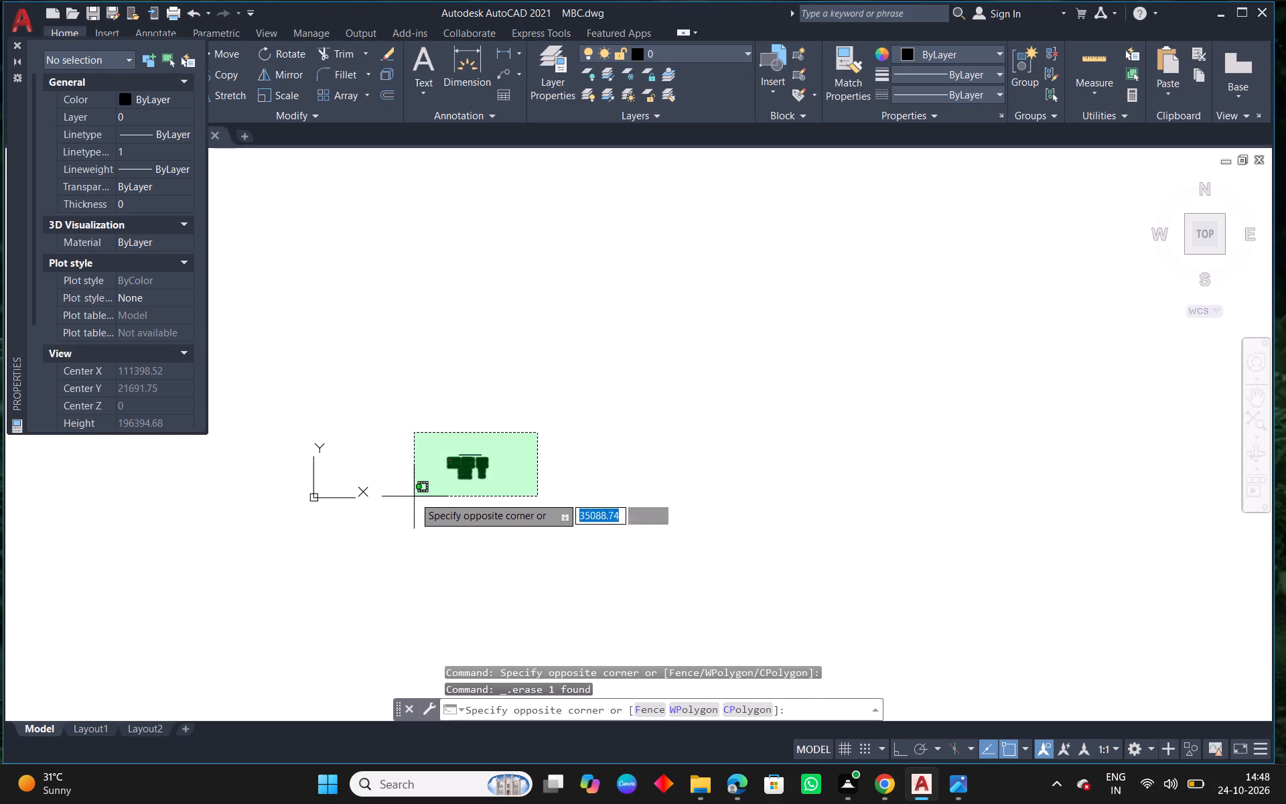
key("ctrl+s")
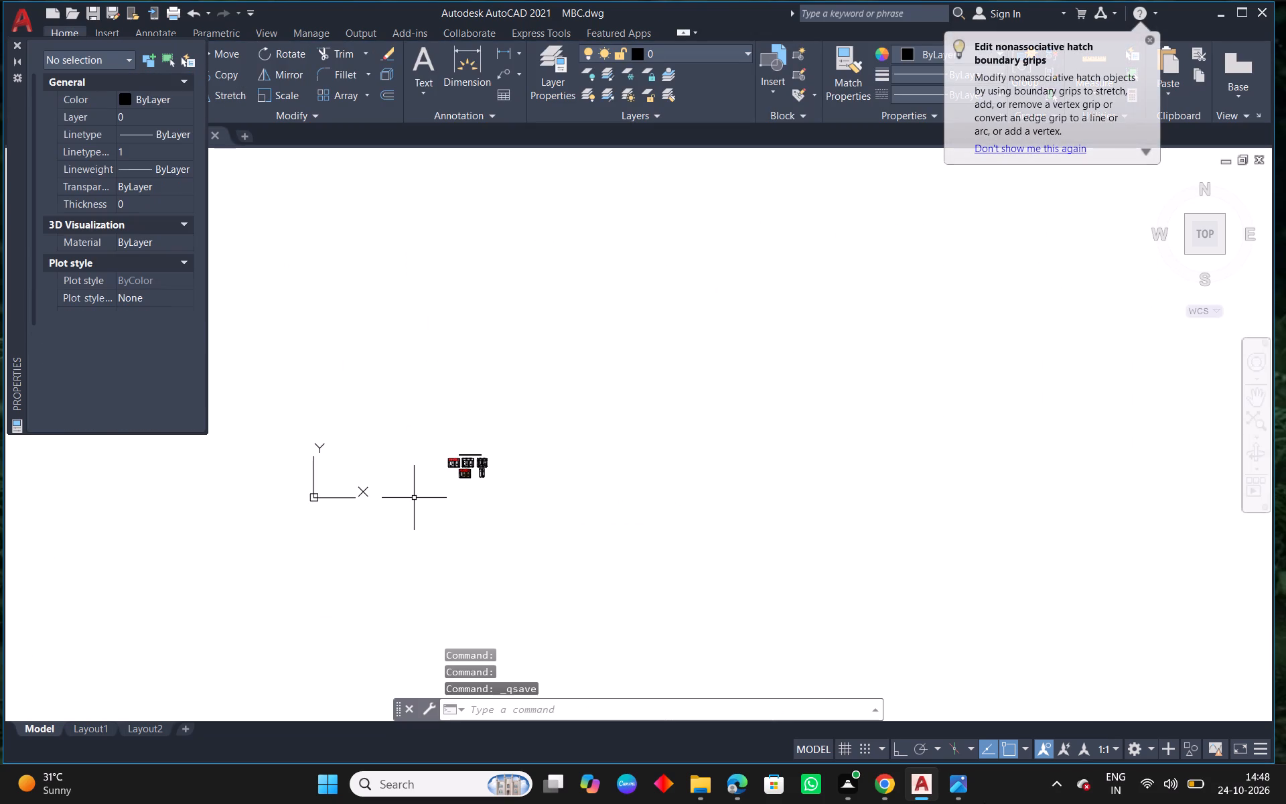